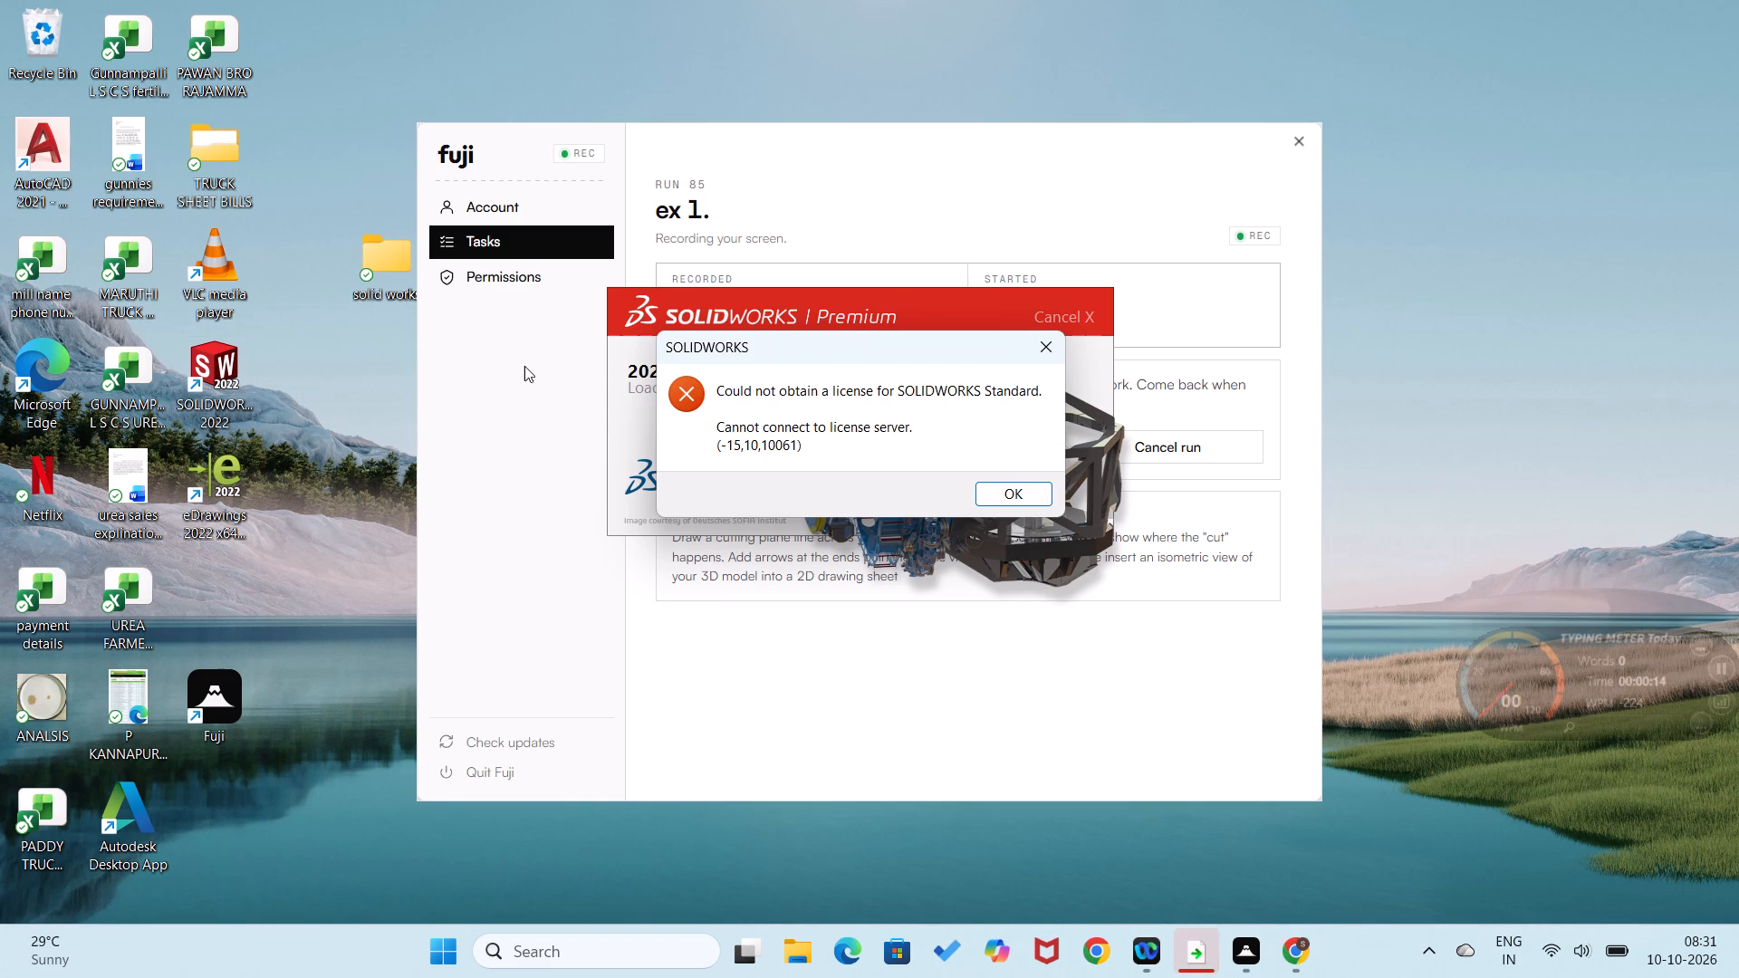
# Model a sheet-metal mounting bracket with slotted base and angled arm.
# Dismiss the SOLIDWORKS Standard license error message.
pyautogui.click(1002, 498)
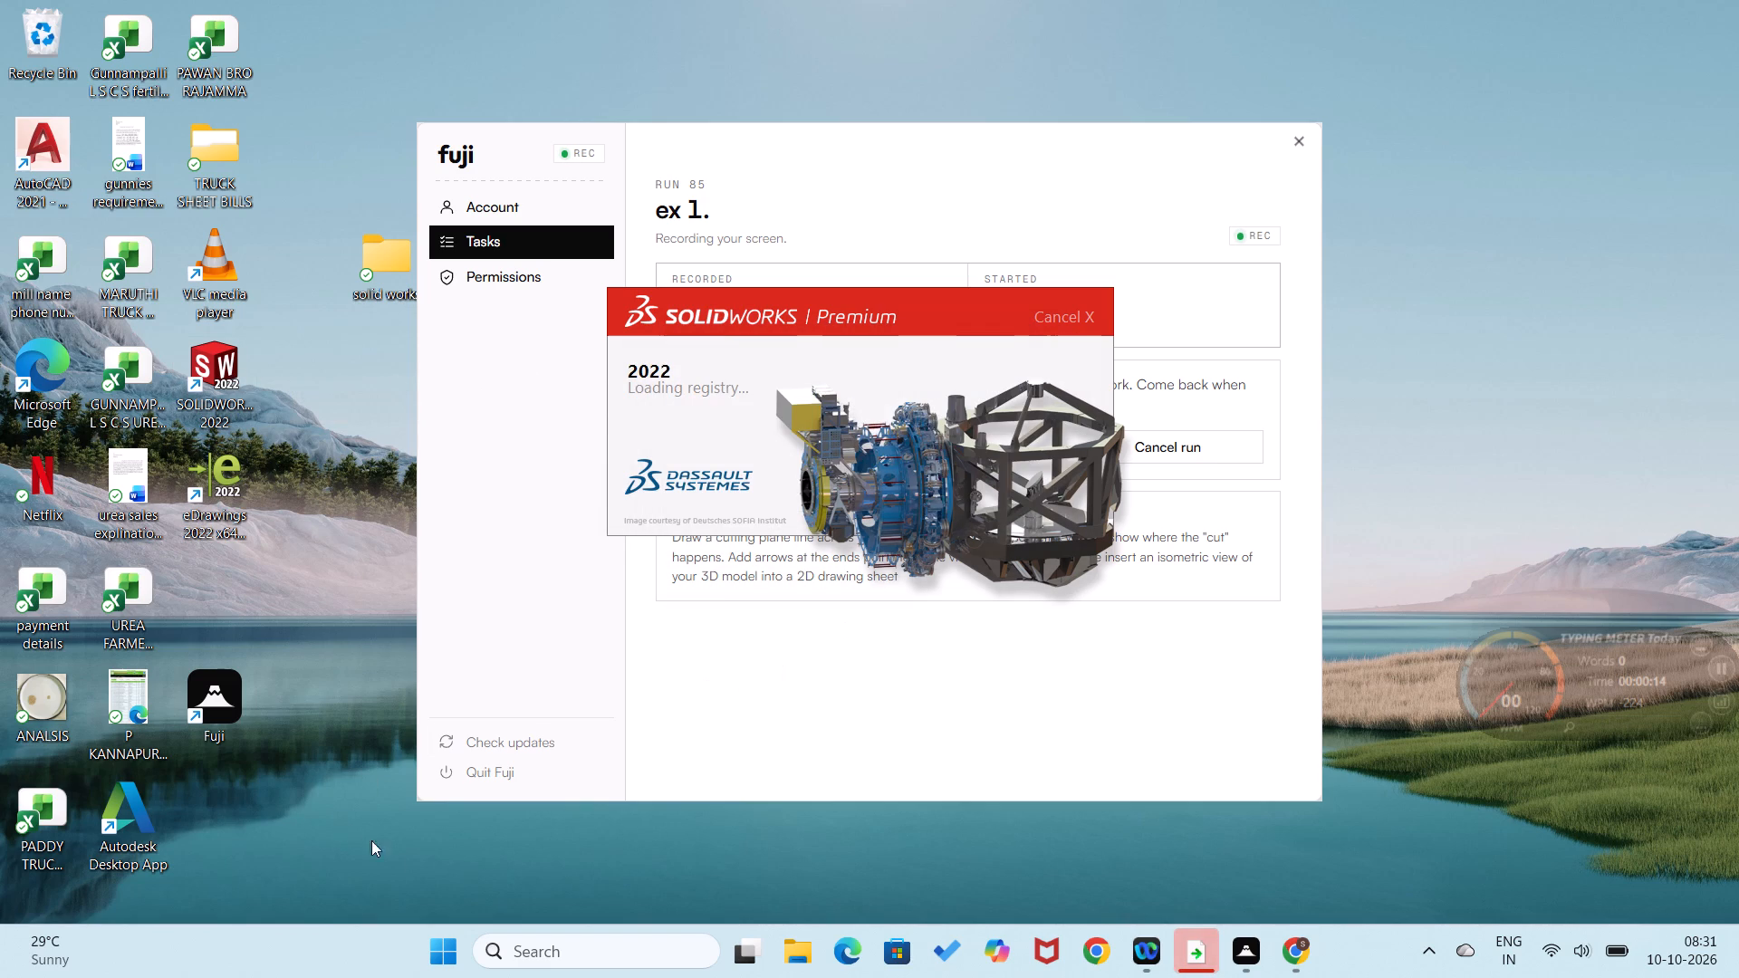
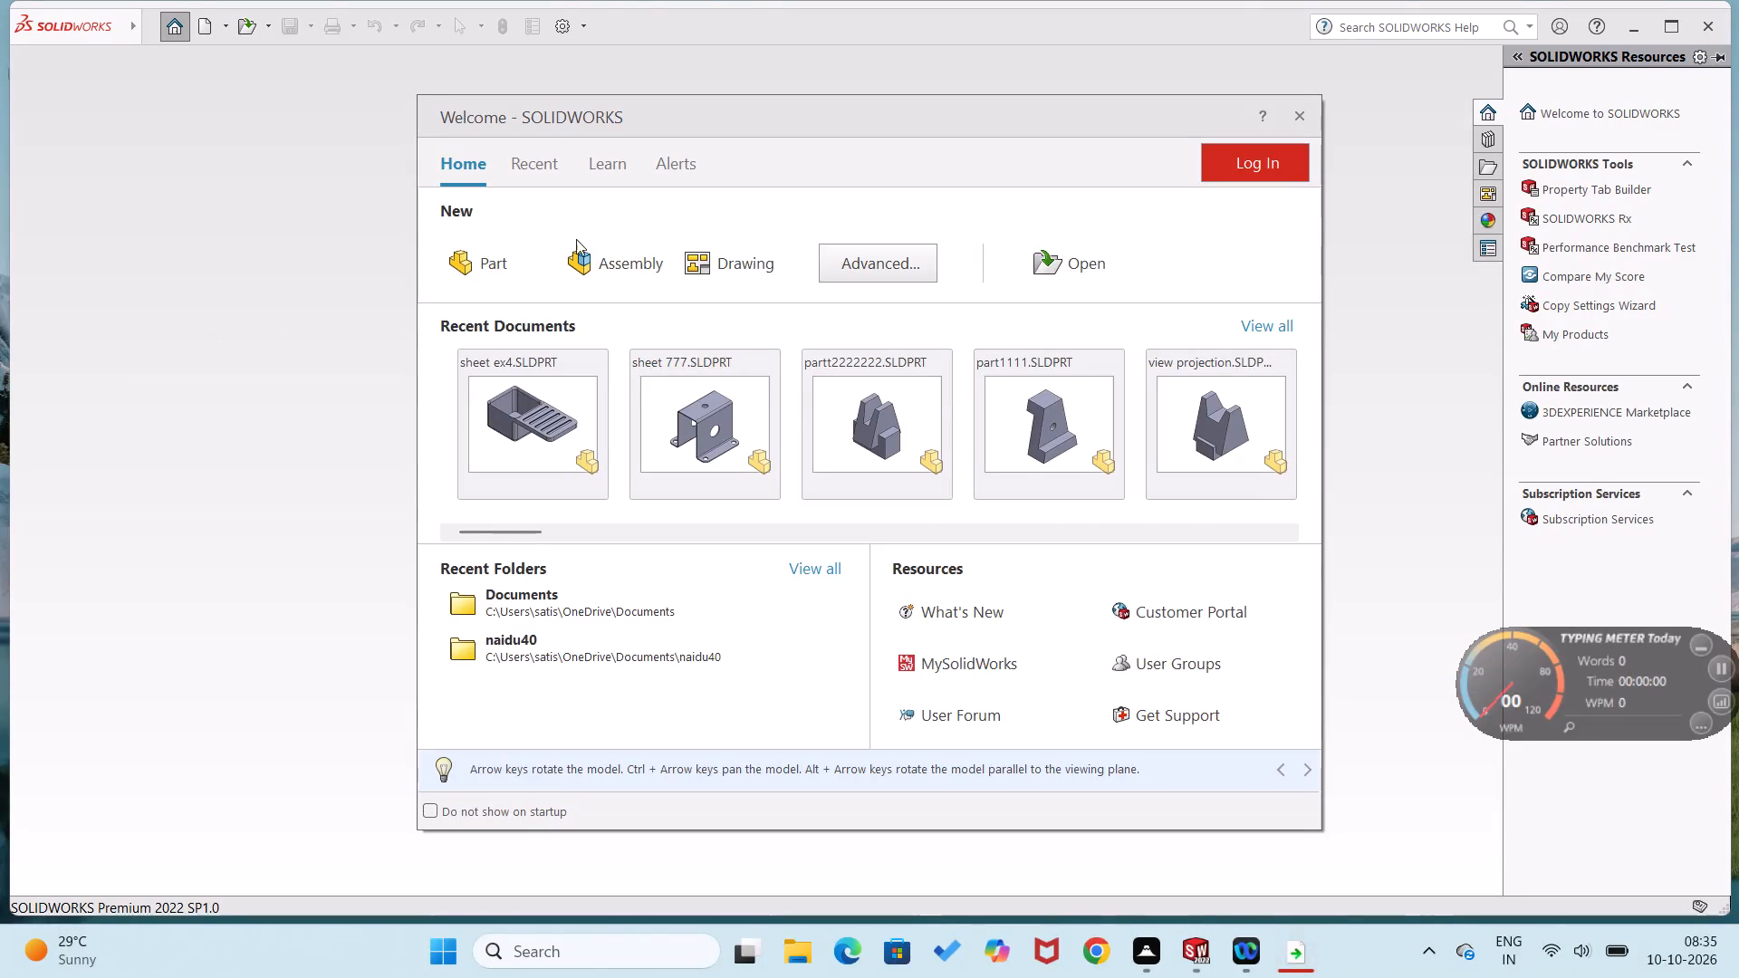
# Create a new part document.
pyautogui.click(499, 268)
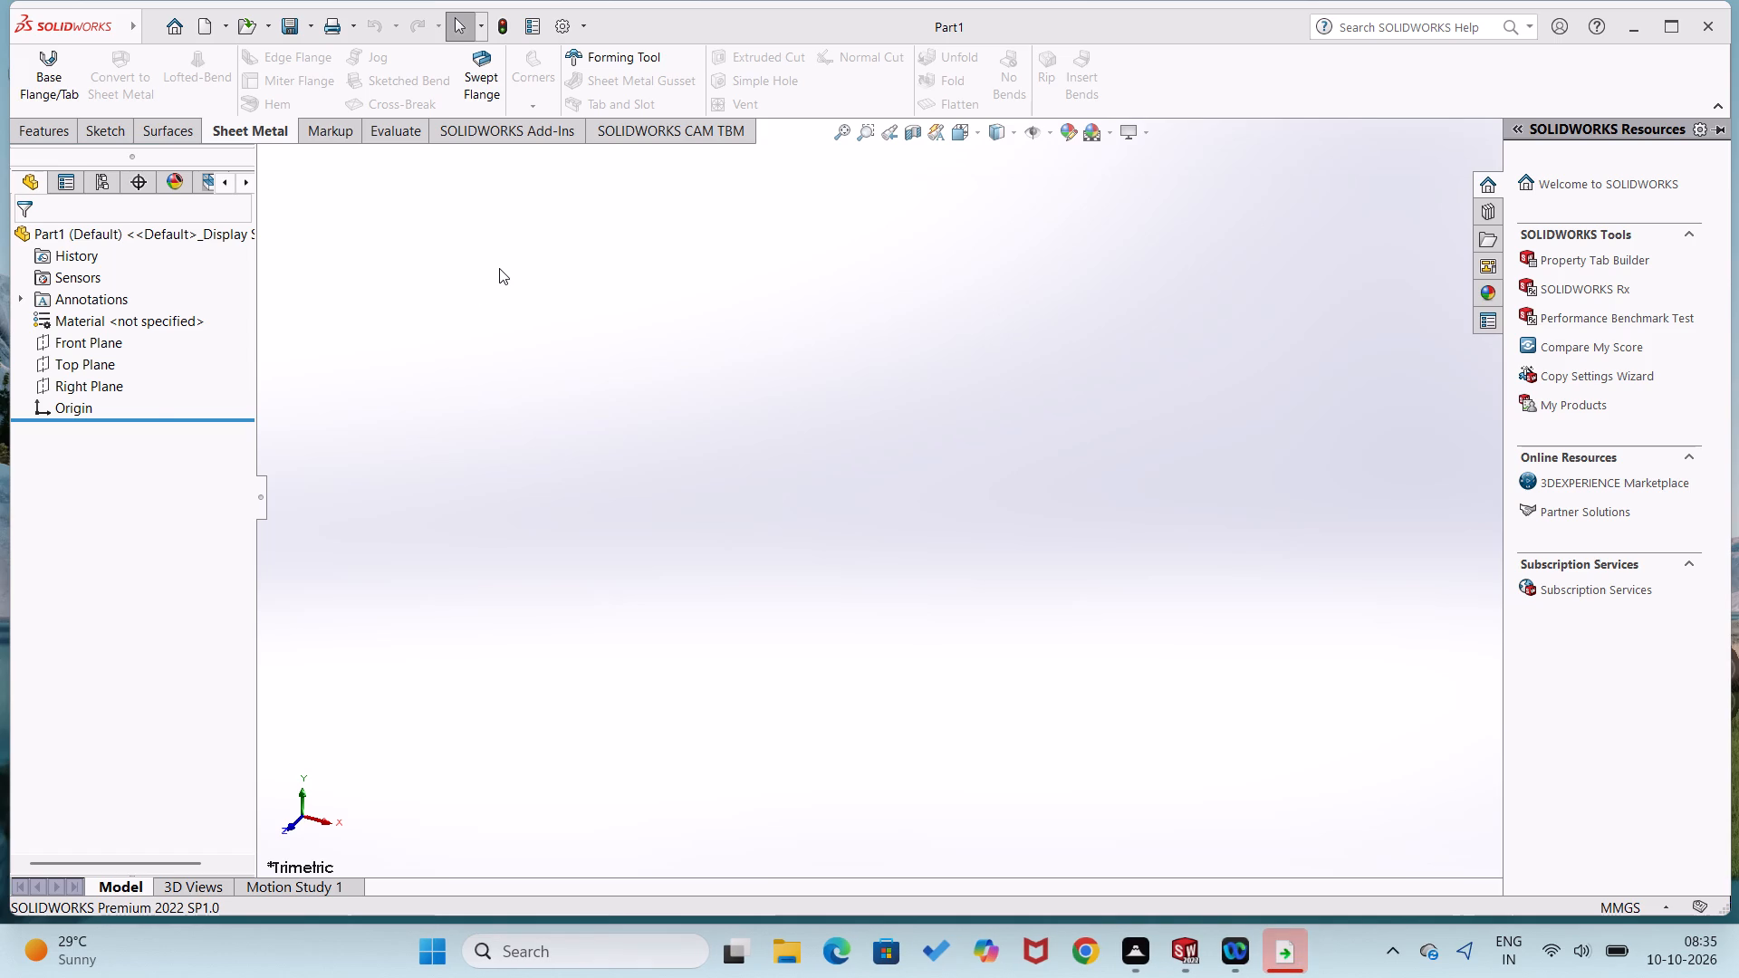
# Sketch a corner rectangle about 62 by 59 mm on the Front Plane, starting at the origin.
pyautogui.rightClick(76, 343)
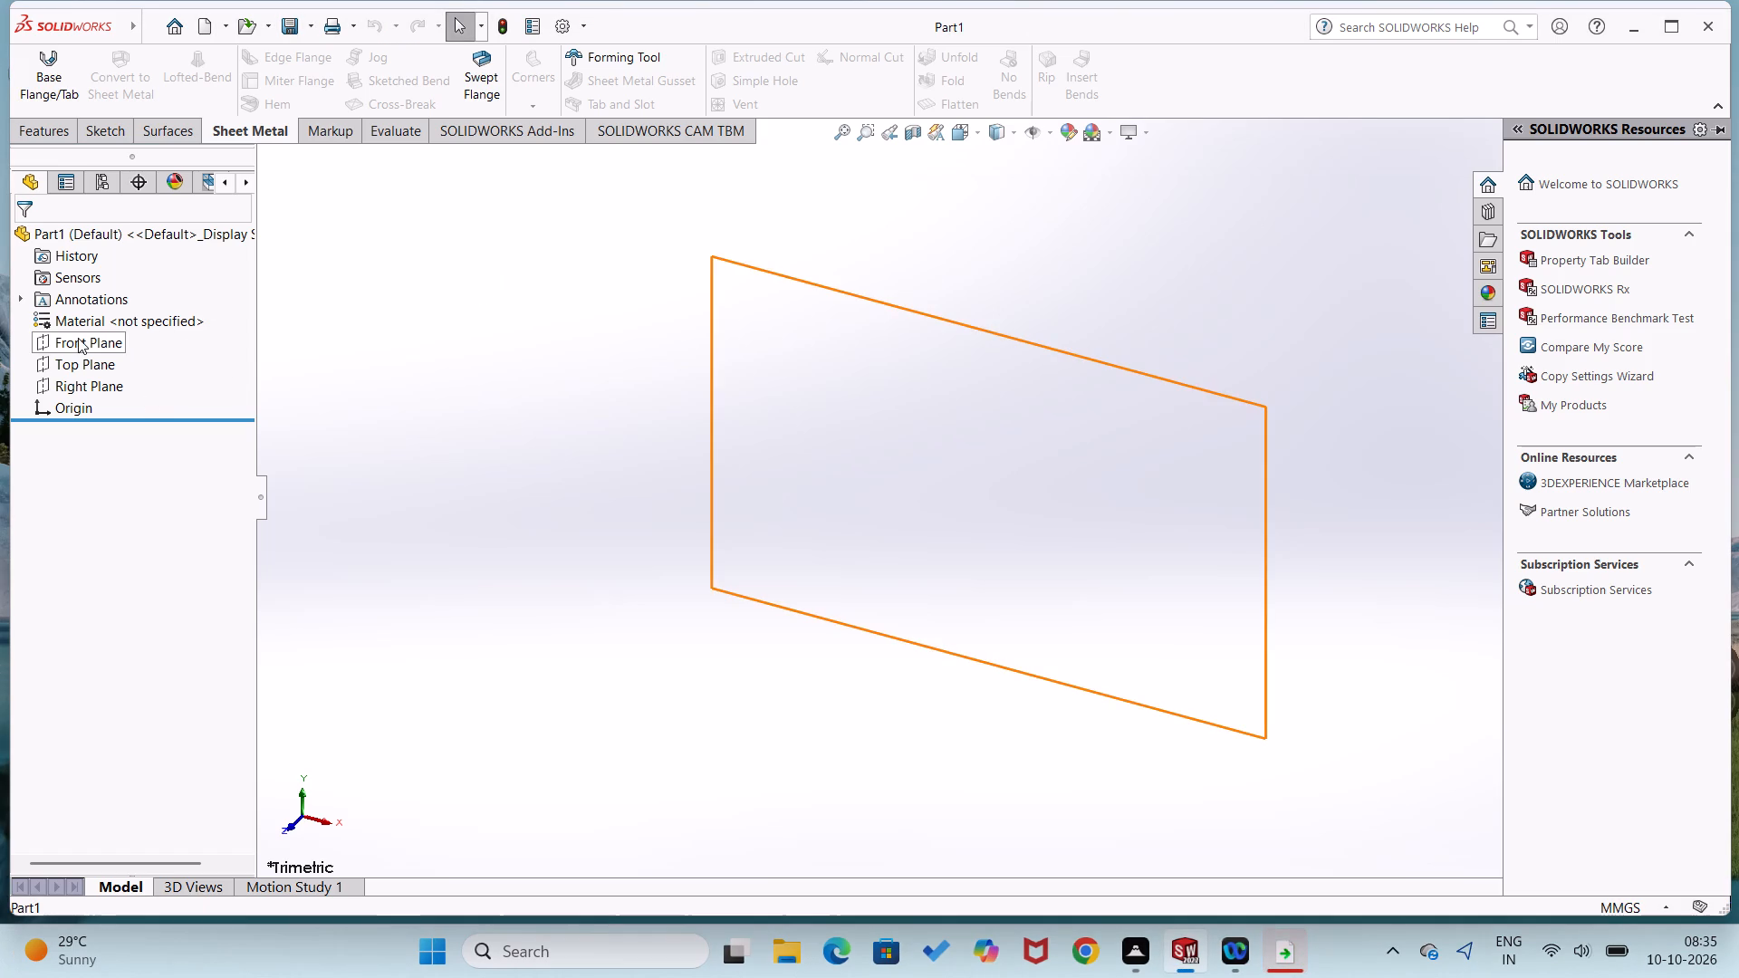
pyautogui.click(98, 324)
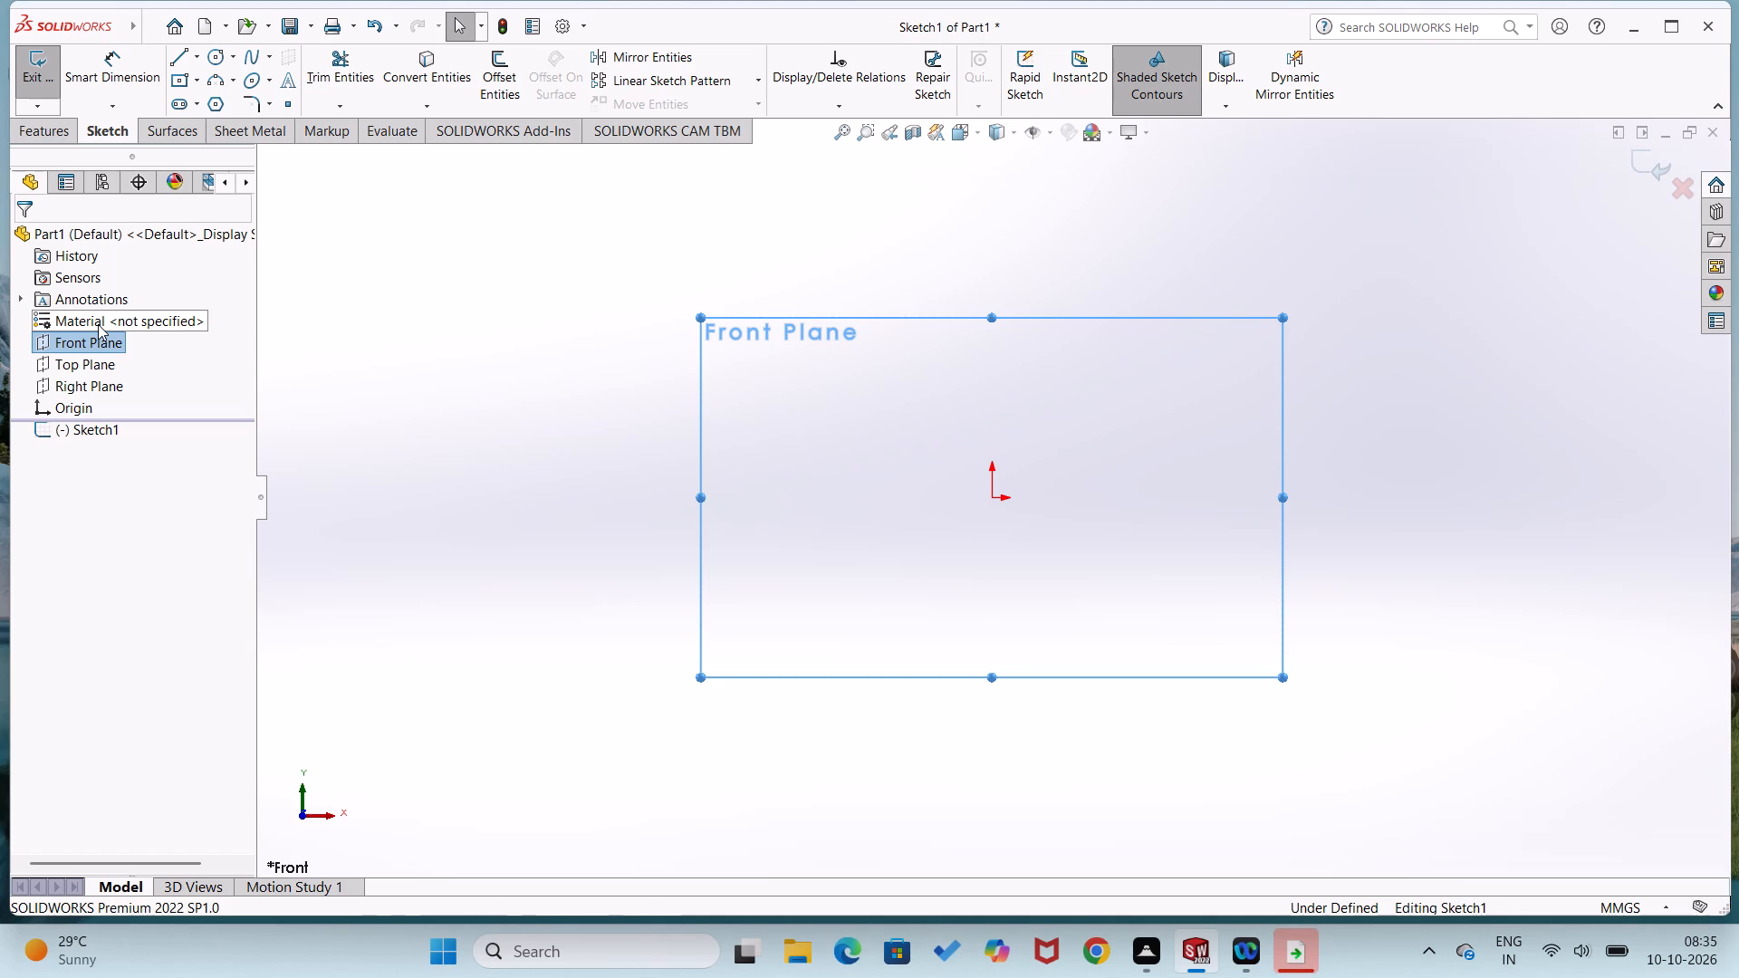
pyautogui.moveTo(835, 484); pyautogui.dragTo(816, 638, button='right')
pyautogui.click(992, 498)
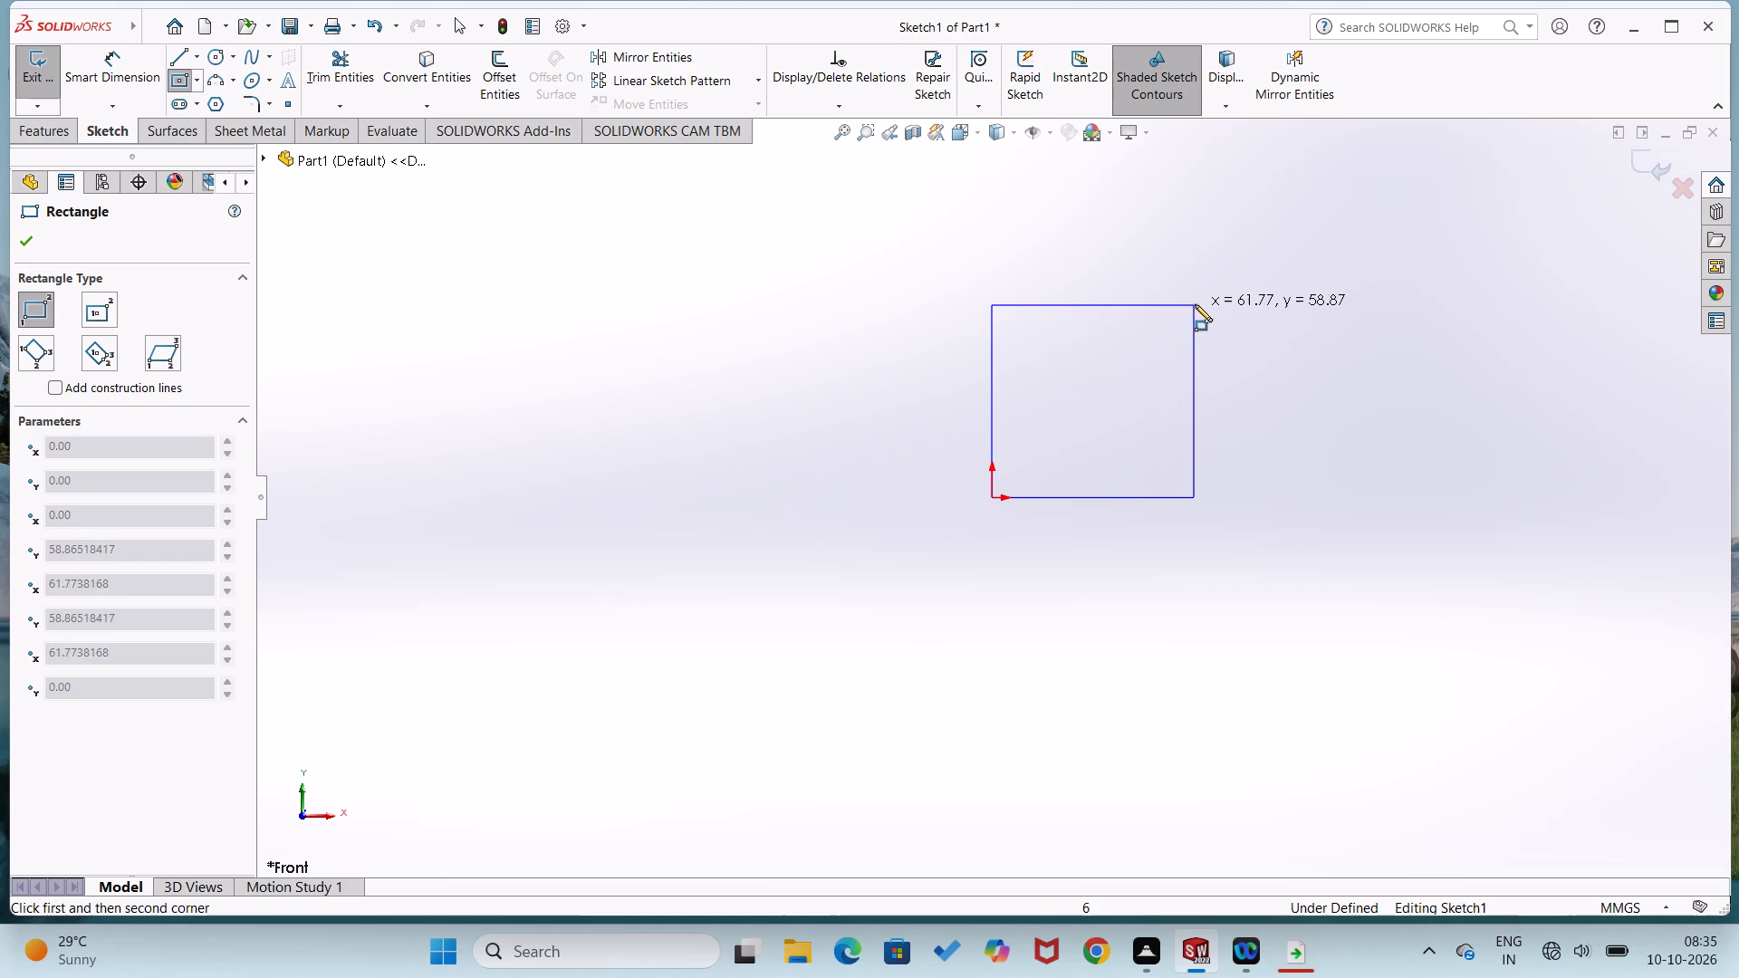
pyautogui.click(1195, 304)
# Dimension the rectangle's width and height to 100 mm each.
pyautogui.moveTo(788, 667); pyautogui.dragTo(769, 404, button='right')
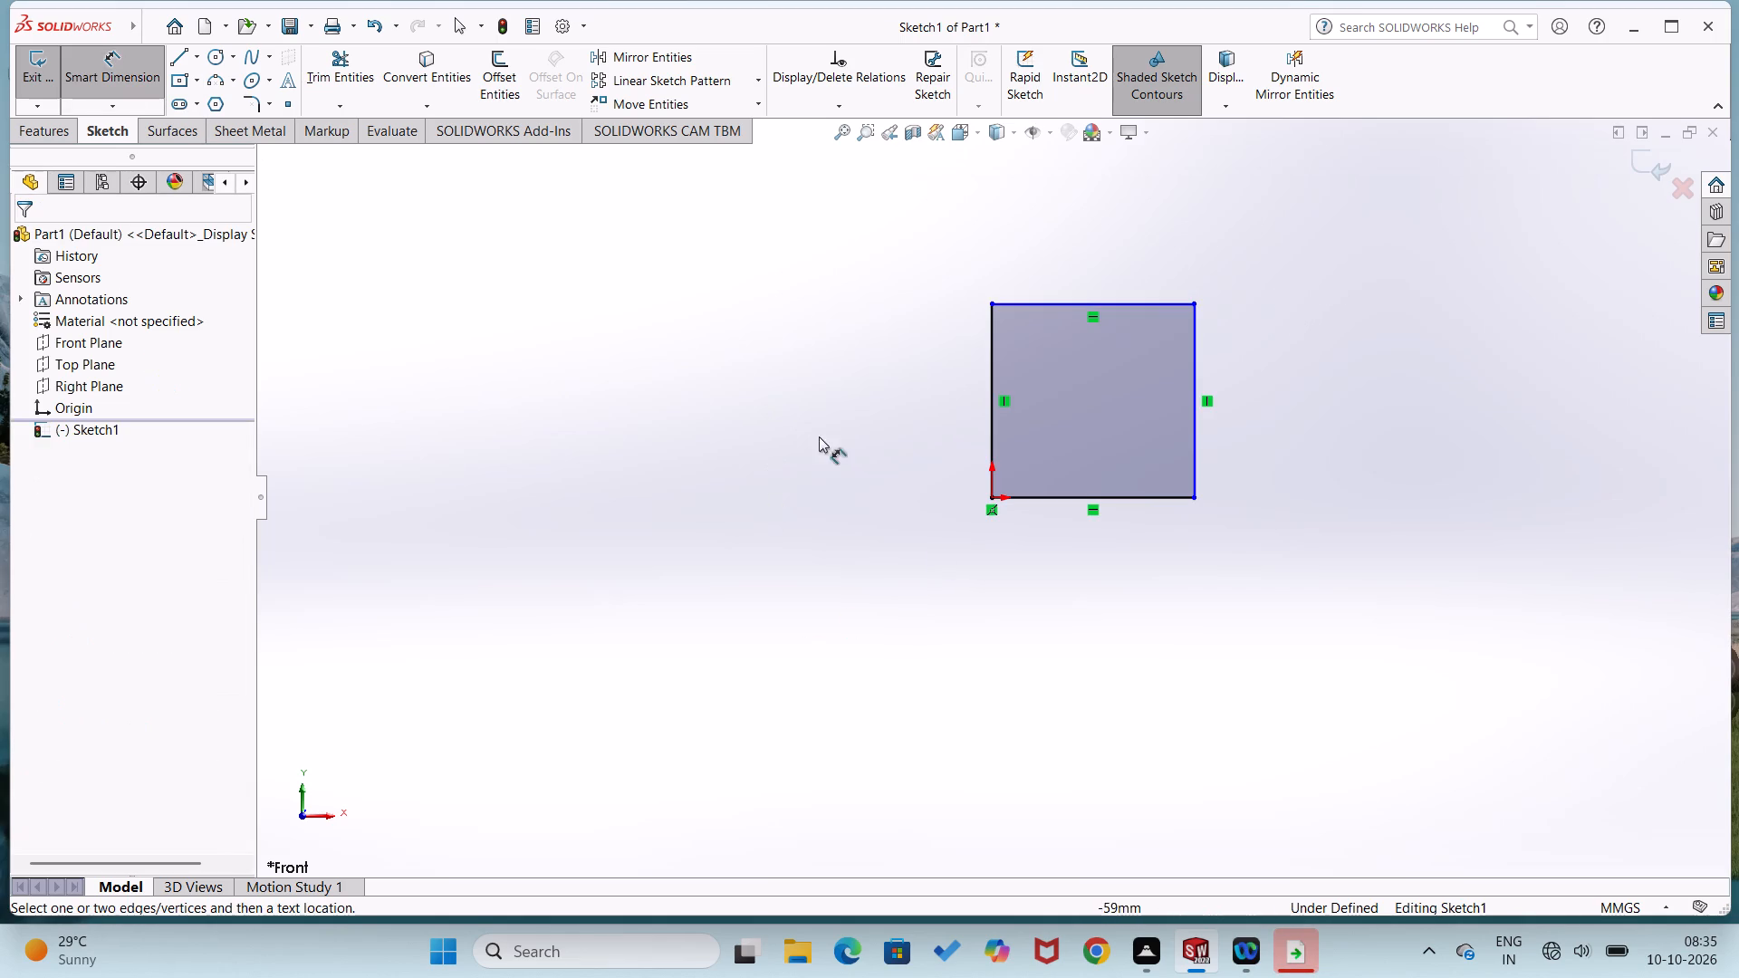
pyautogui.click(1040, 502)
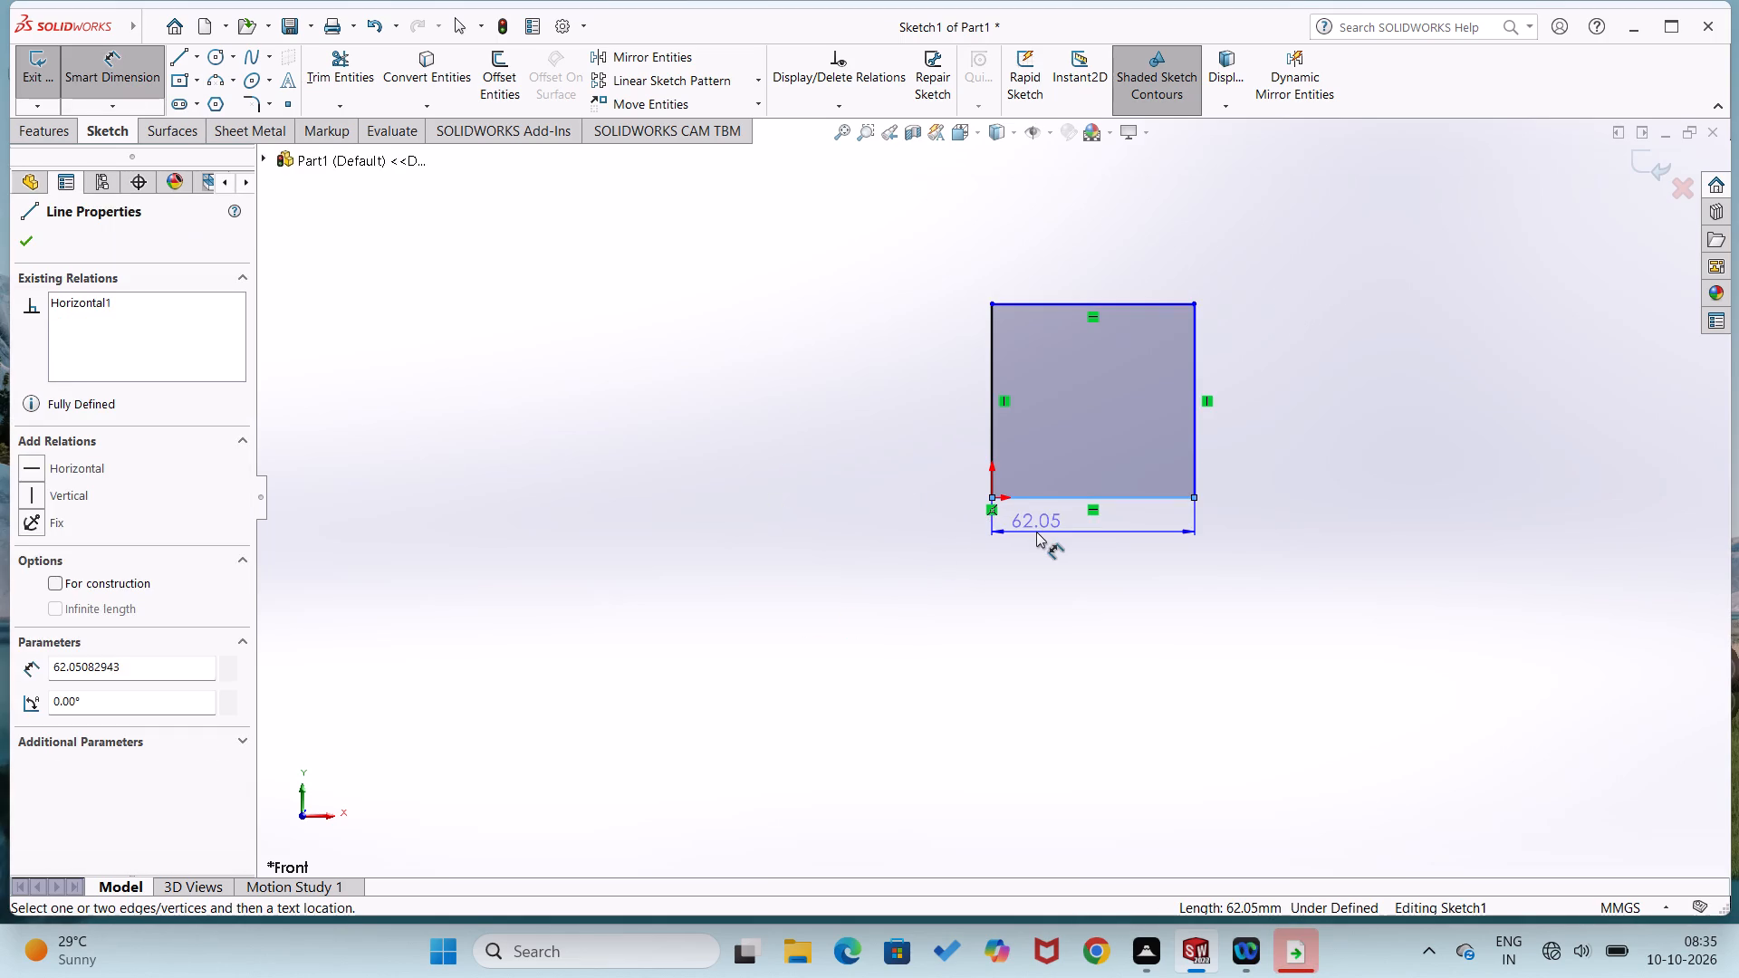
pyautogui.click(1036, 532)
pyautogui.write('100')
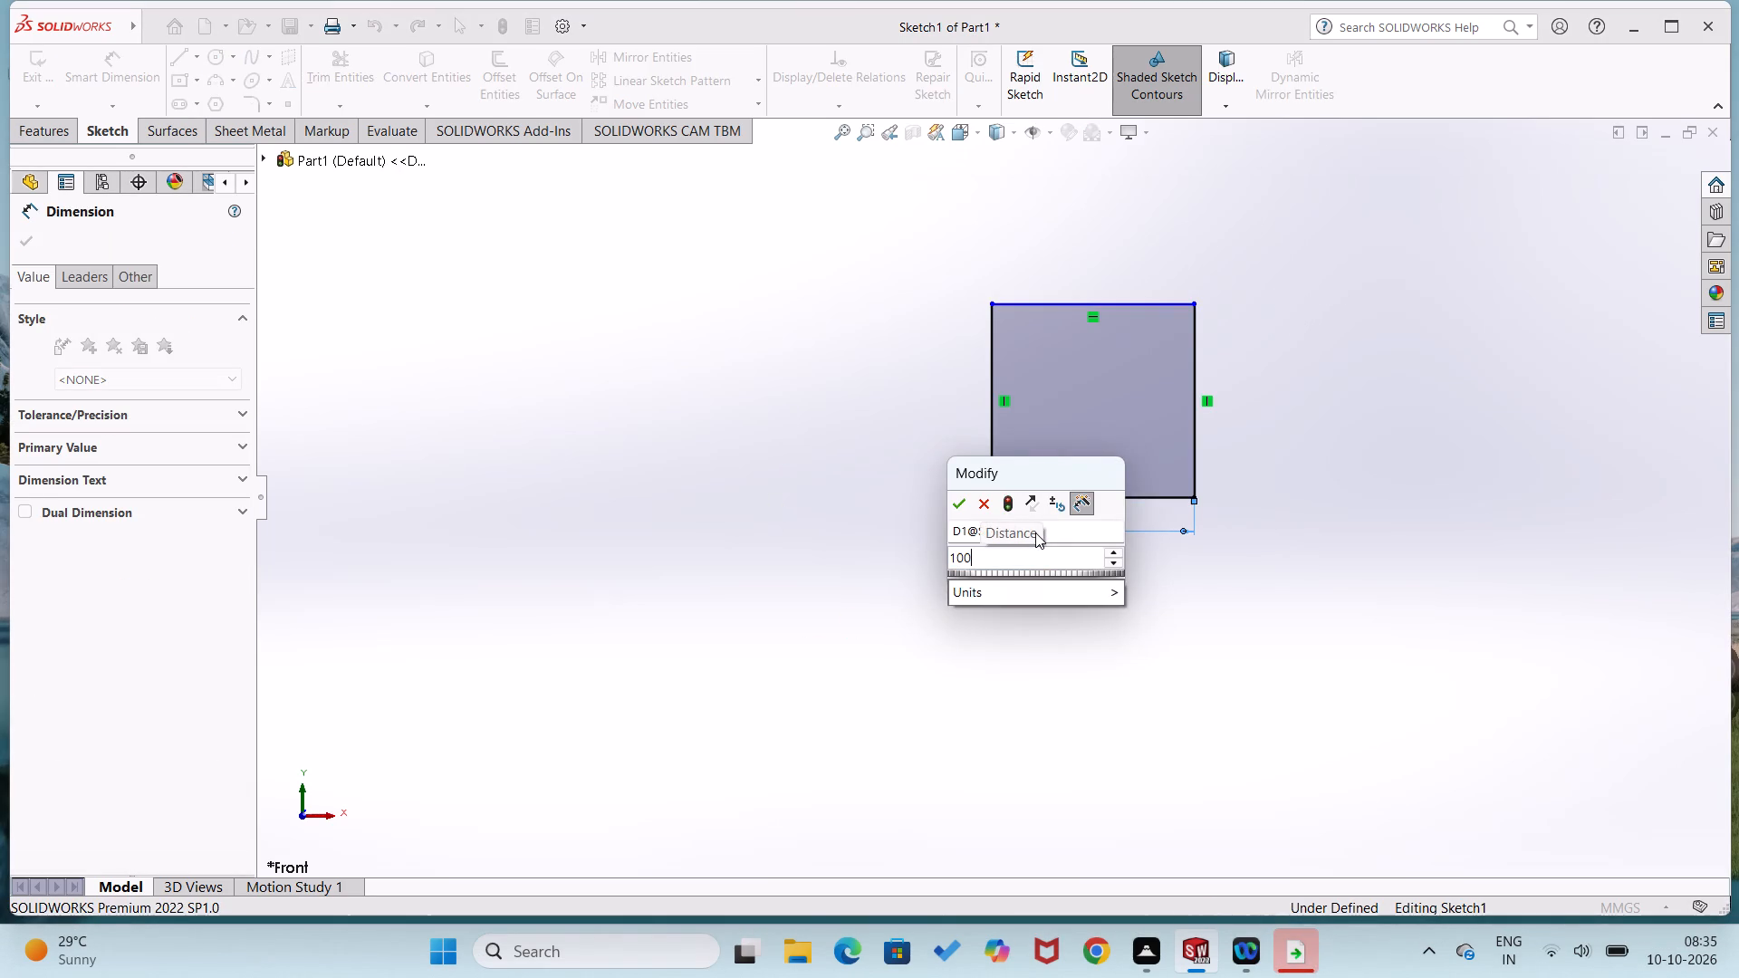
pyautogui.press('Return')
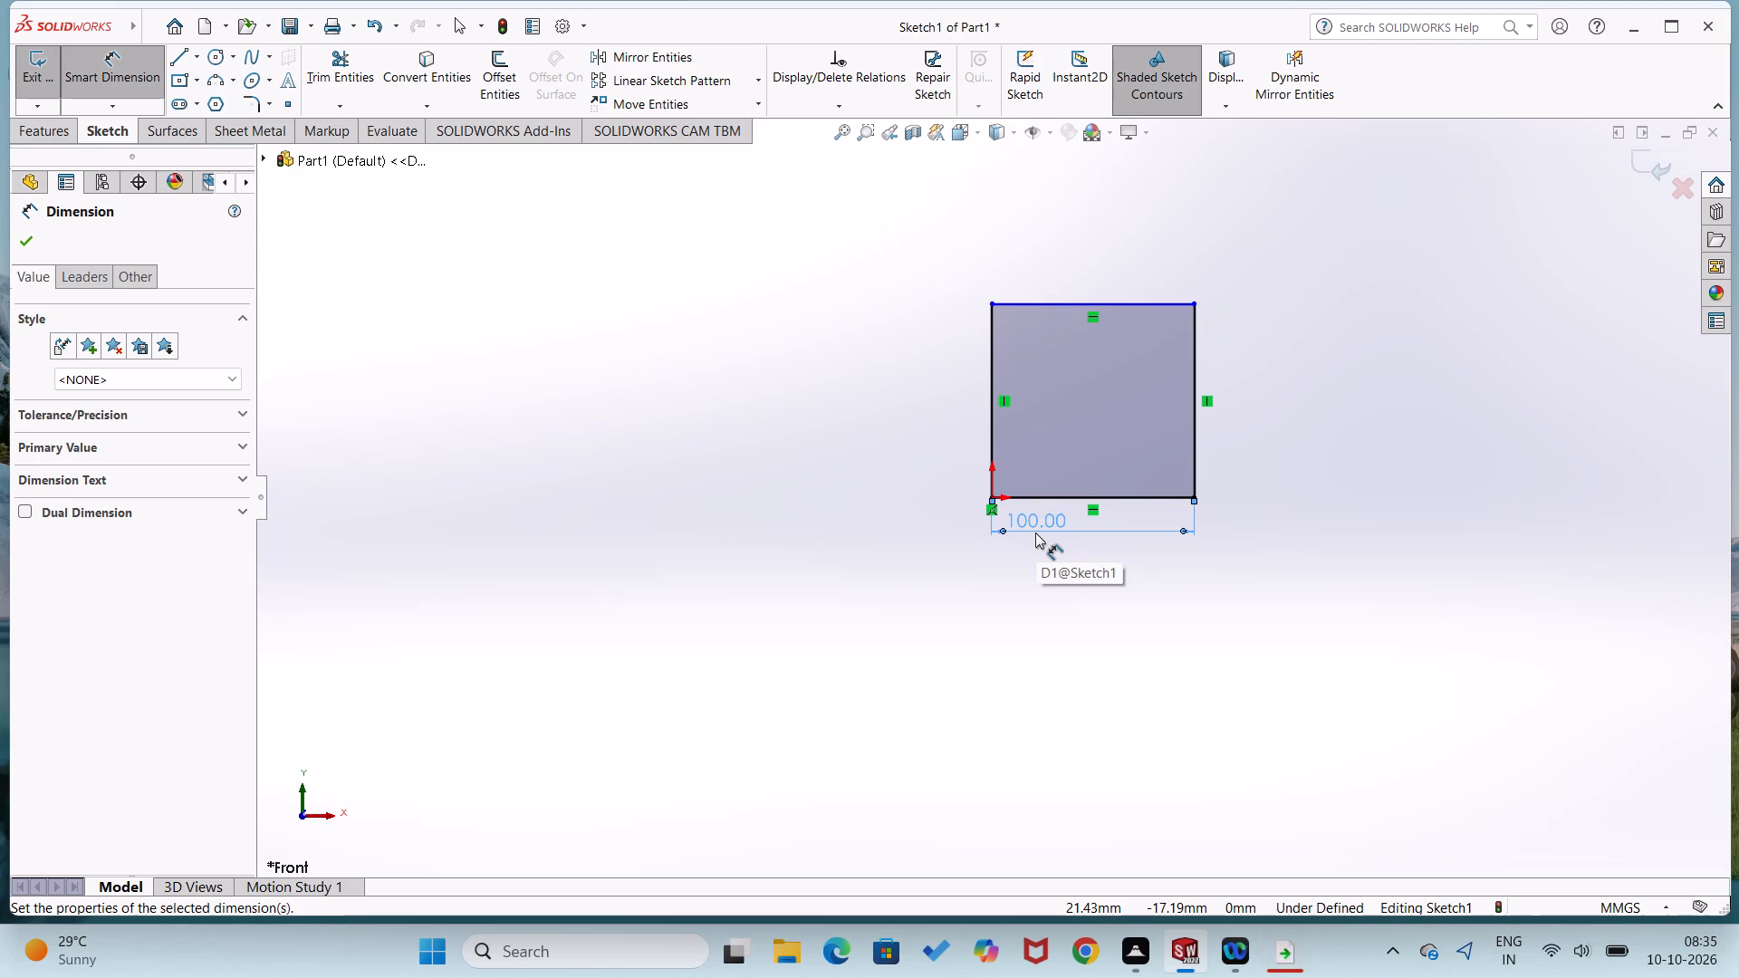
pyautogui.click(990, 440)
pyautogui.click(952, 437)
pyautogui.write('100')
pyautogui.press('Return')
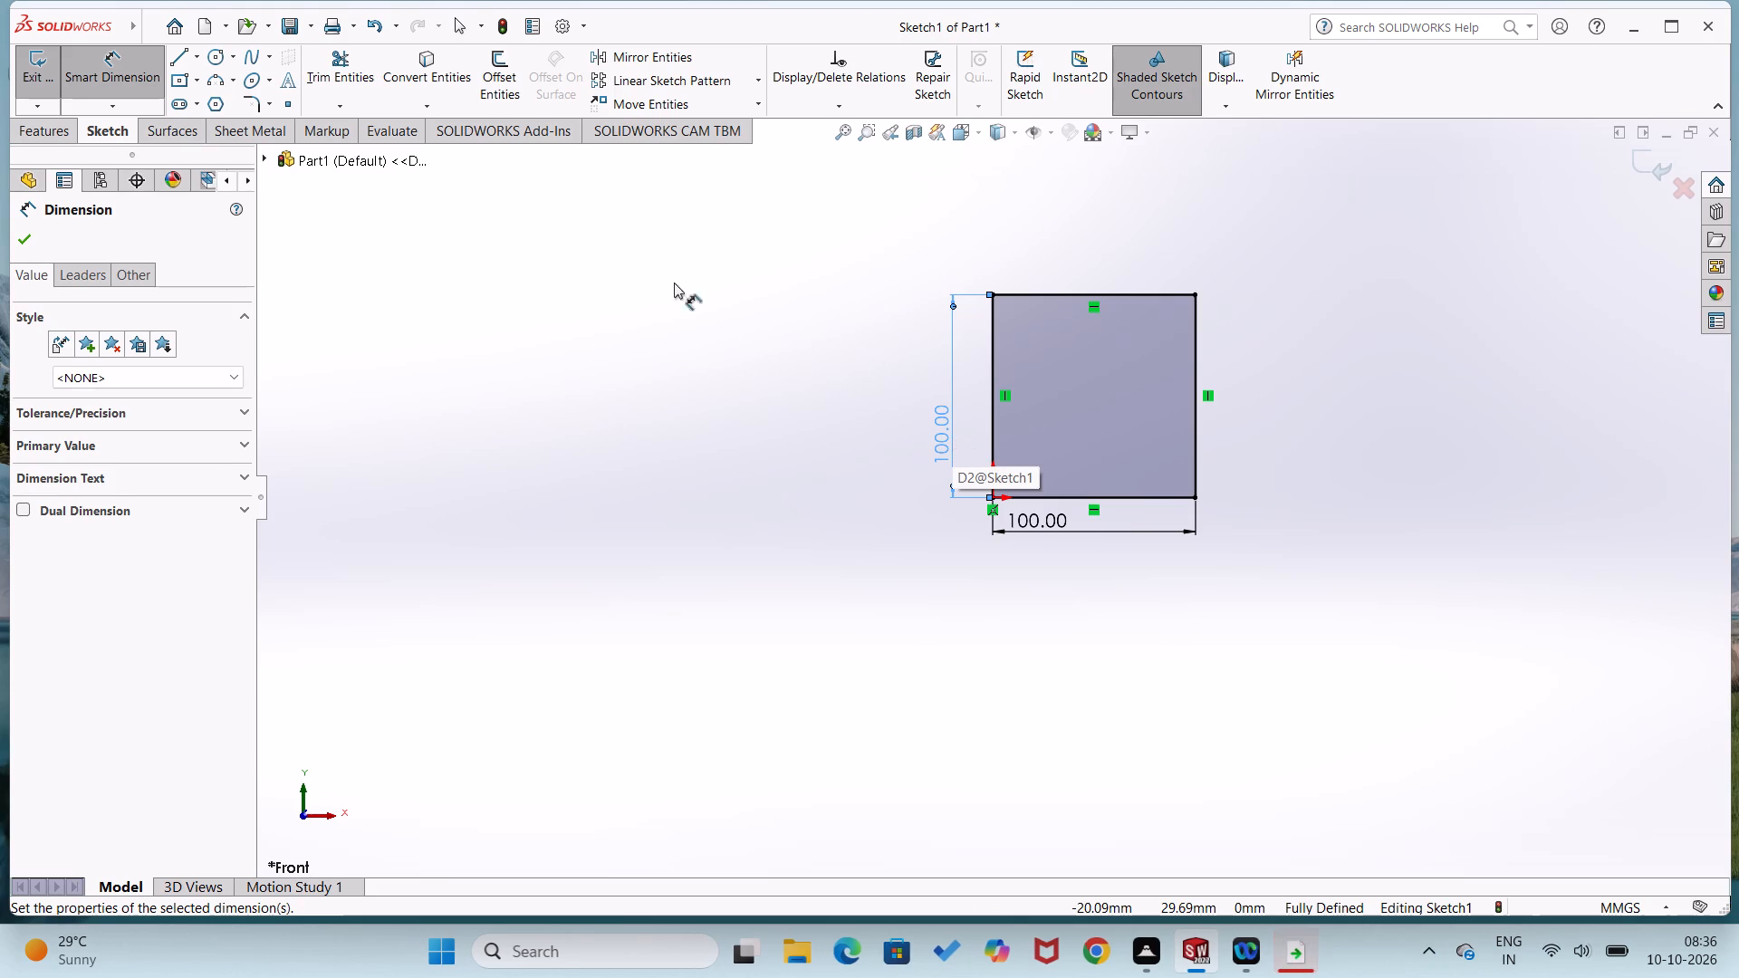
# Create a sheet metal base flange from the square sketch with a thickness of 1 mm.
pyautogui.click(274, 124)
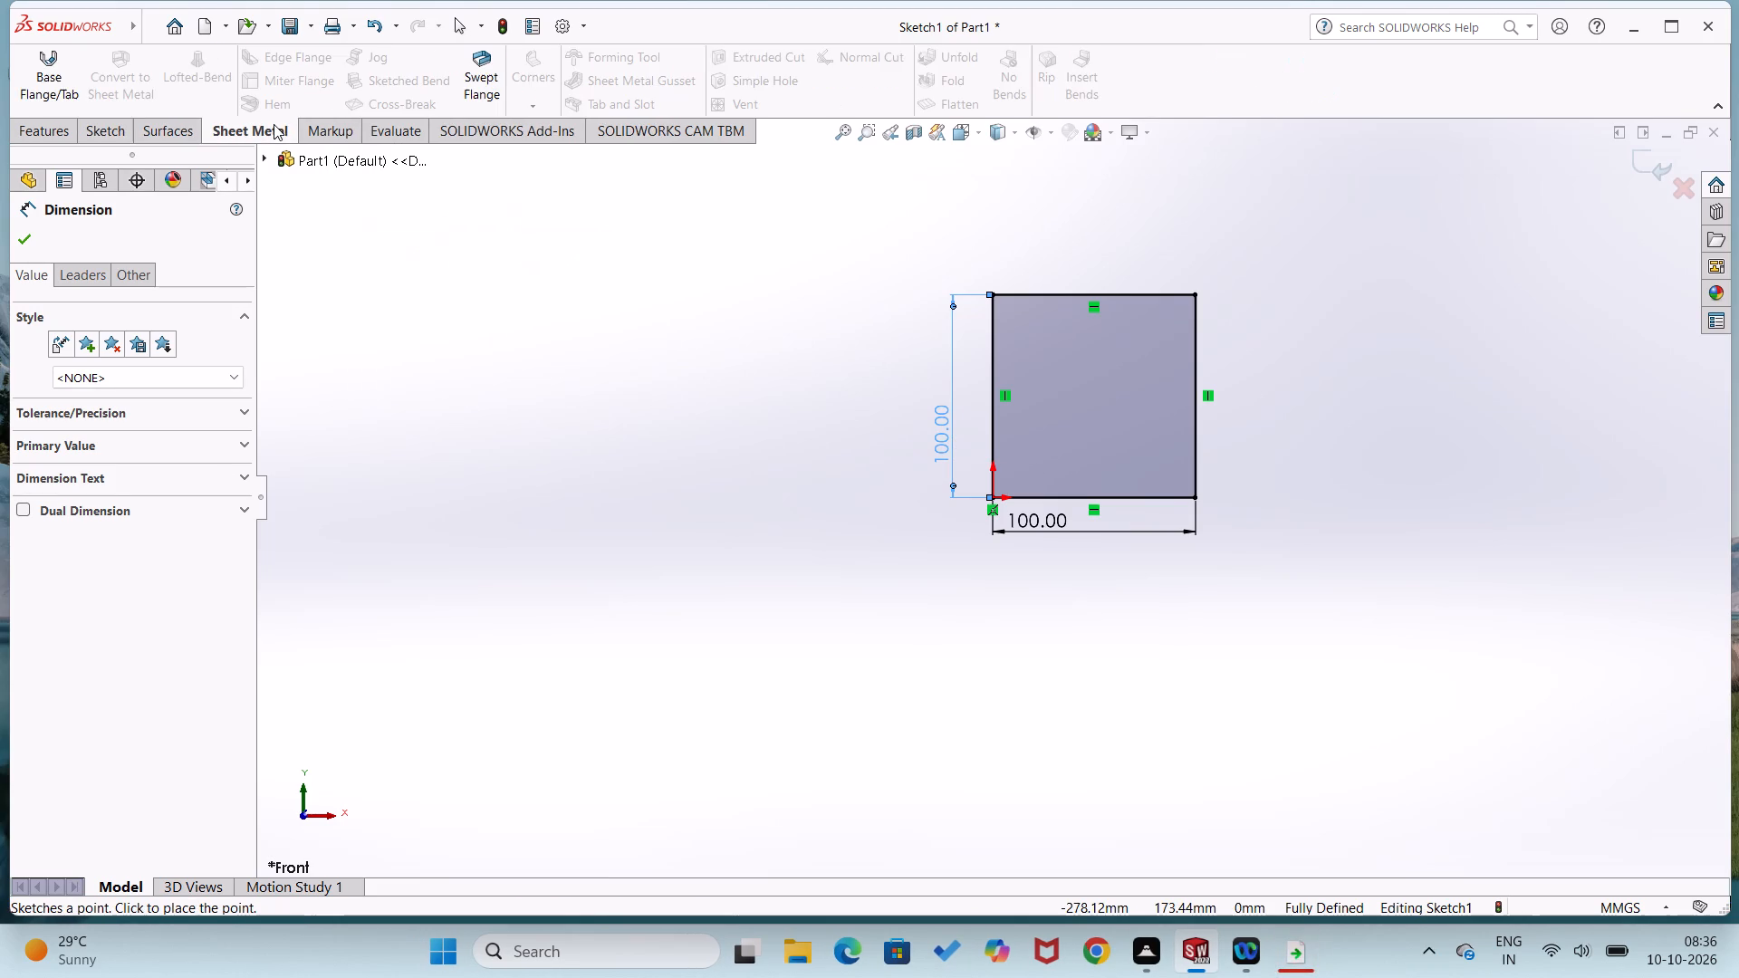
pyautogui.click(62, 77)
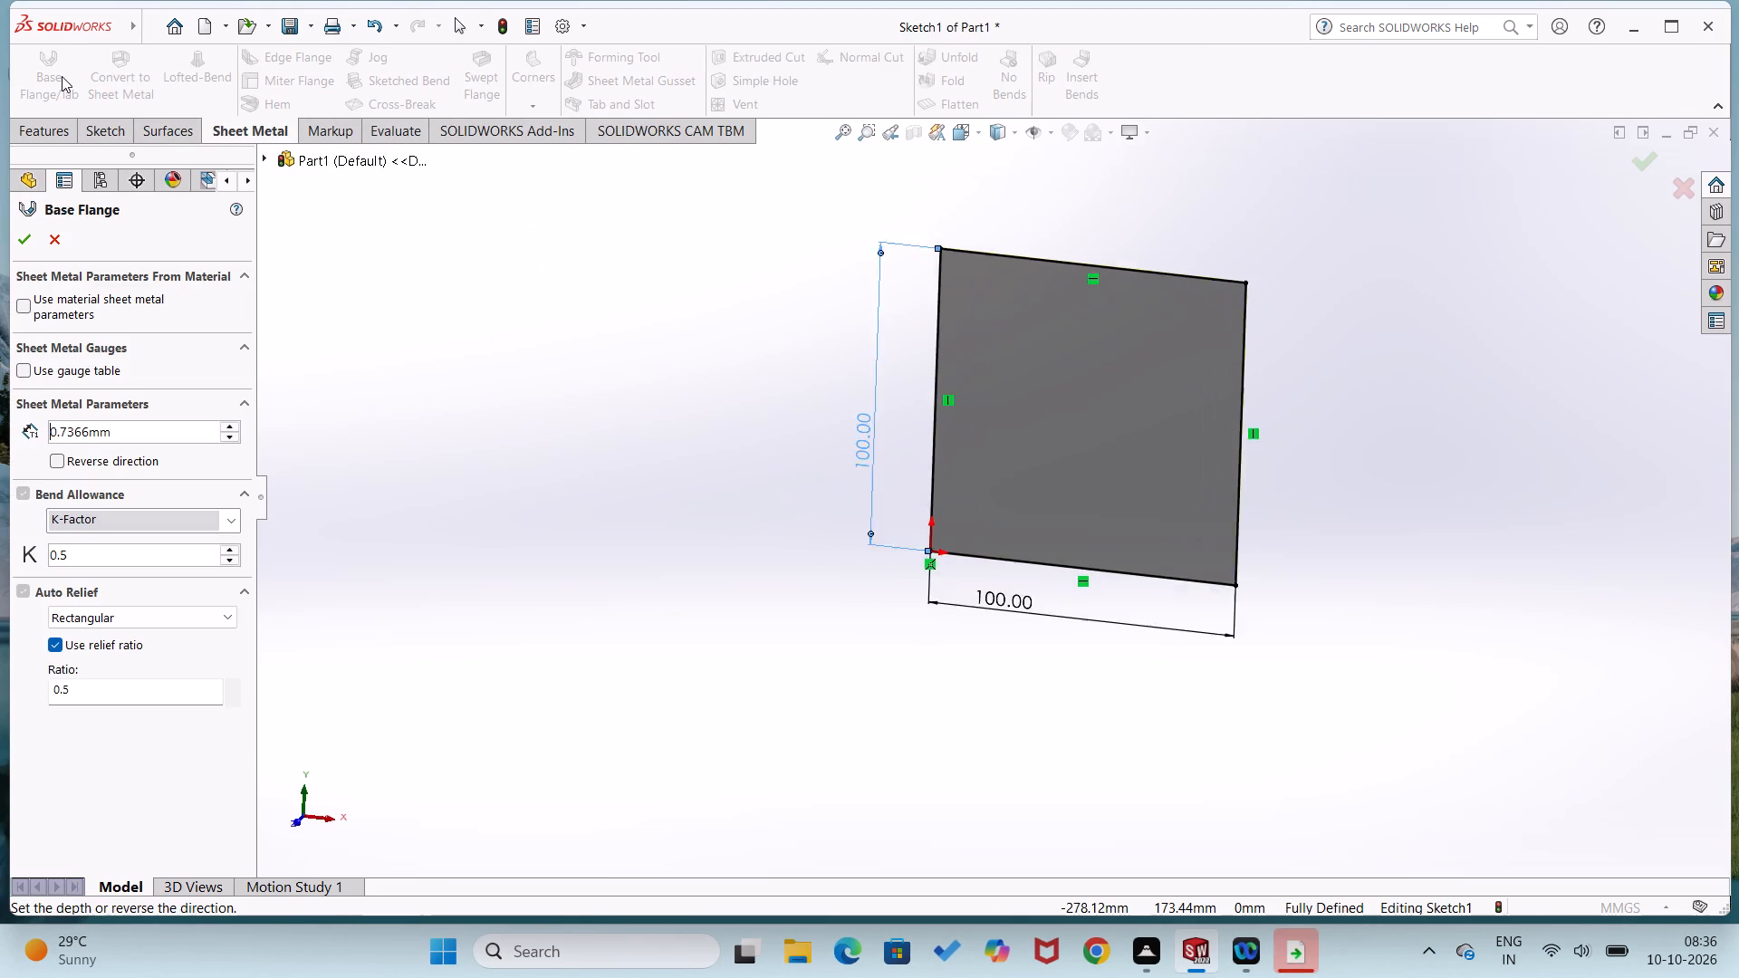
pyautogui.moveTo(166, 436); pyautogui.dragTo(160, 435)
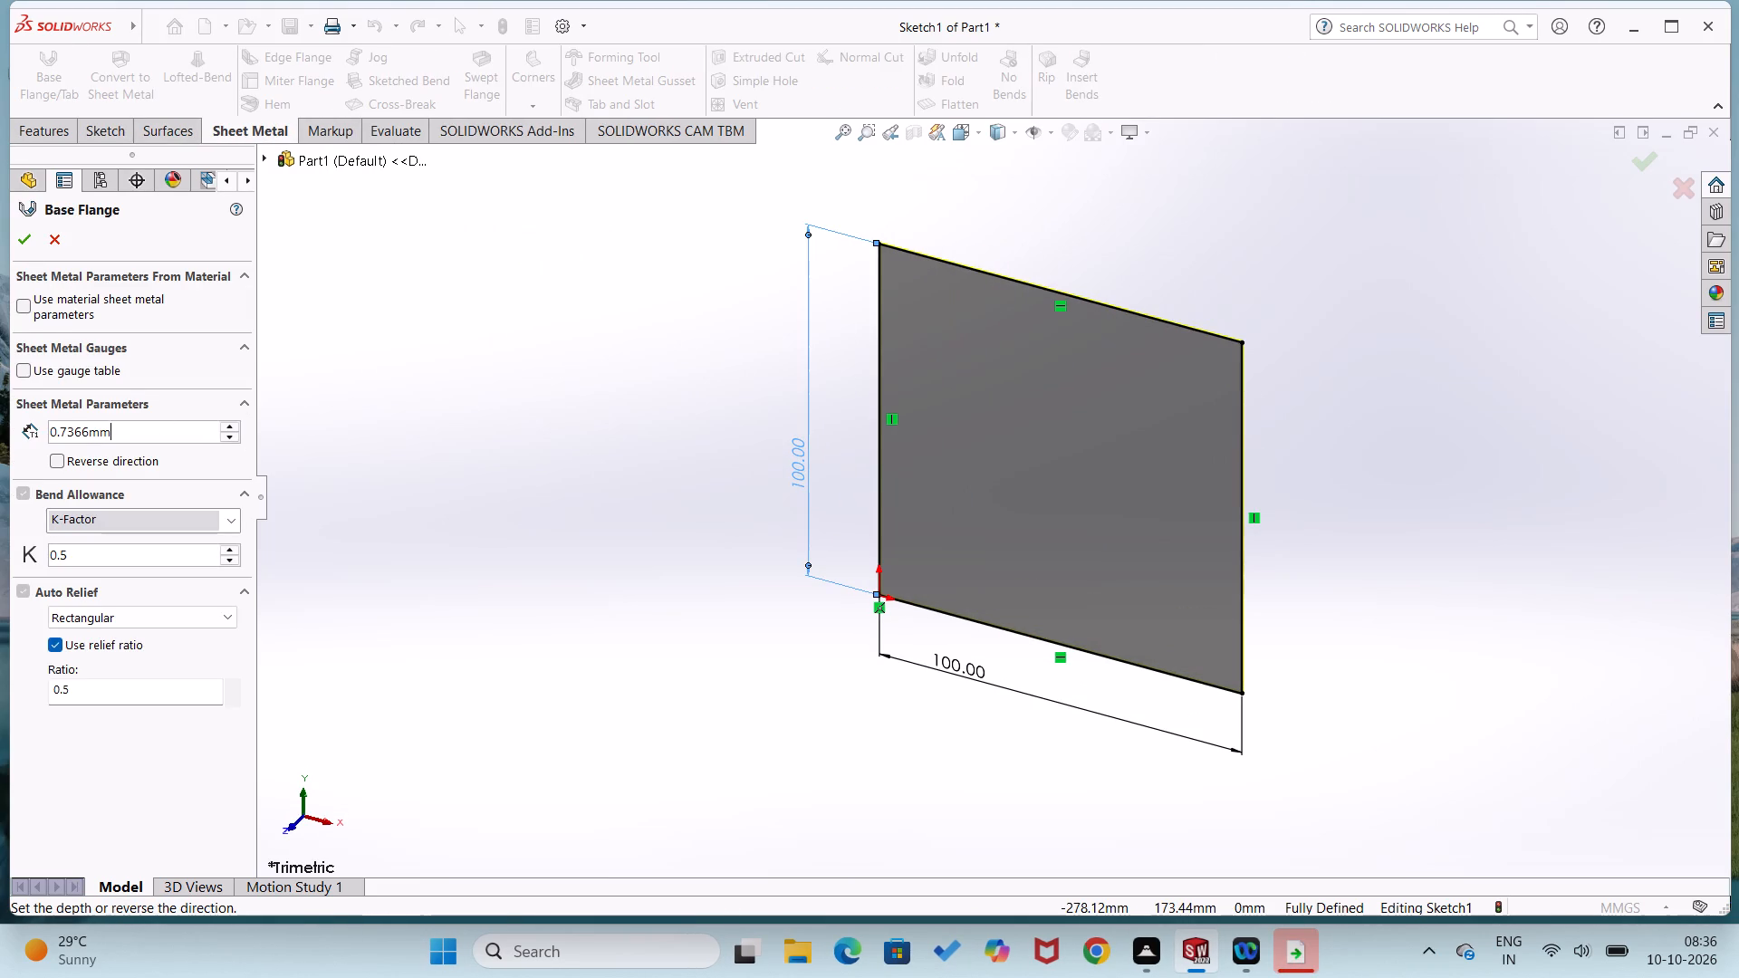
pyautogui.moveTo(160, 435); pyautogui.dragTo(5, 426)
pyautogui.press('1')
pyautogui.press('Return')
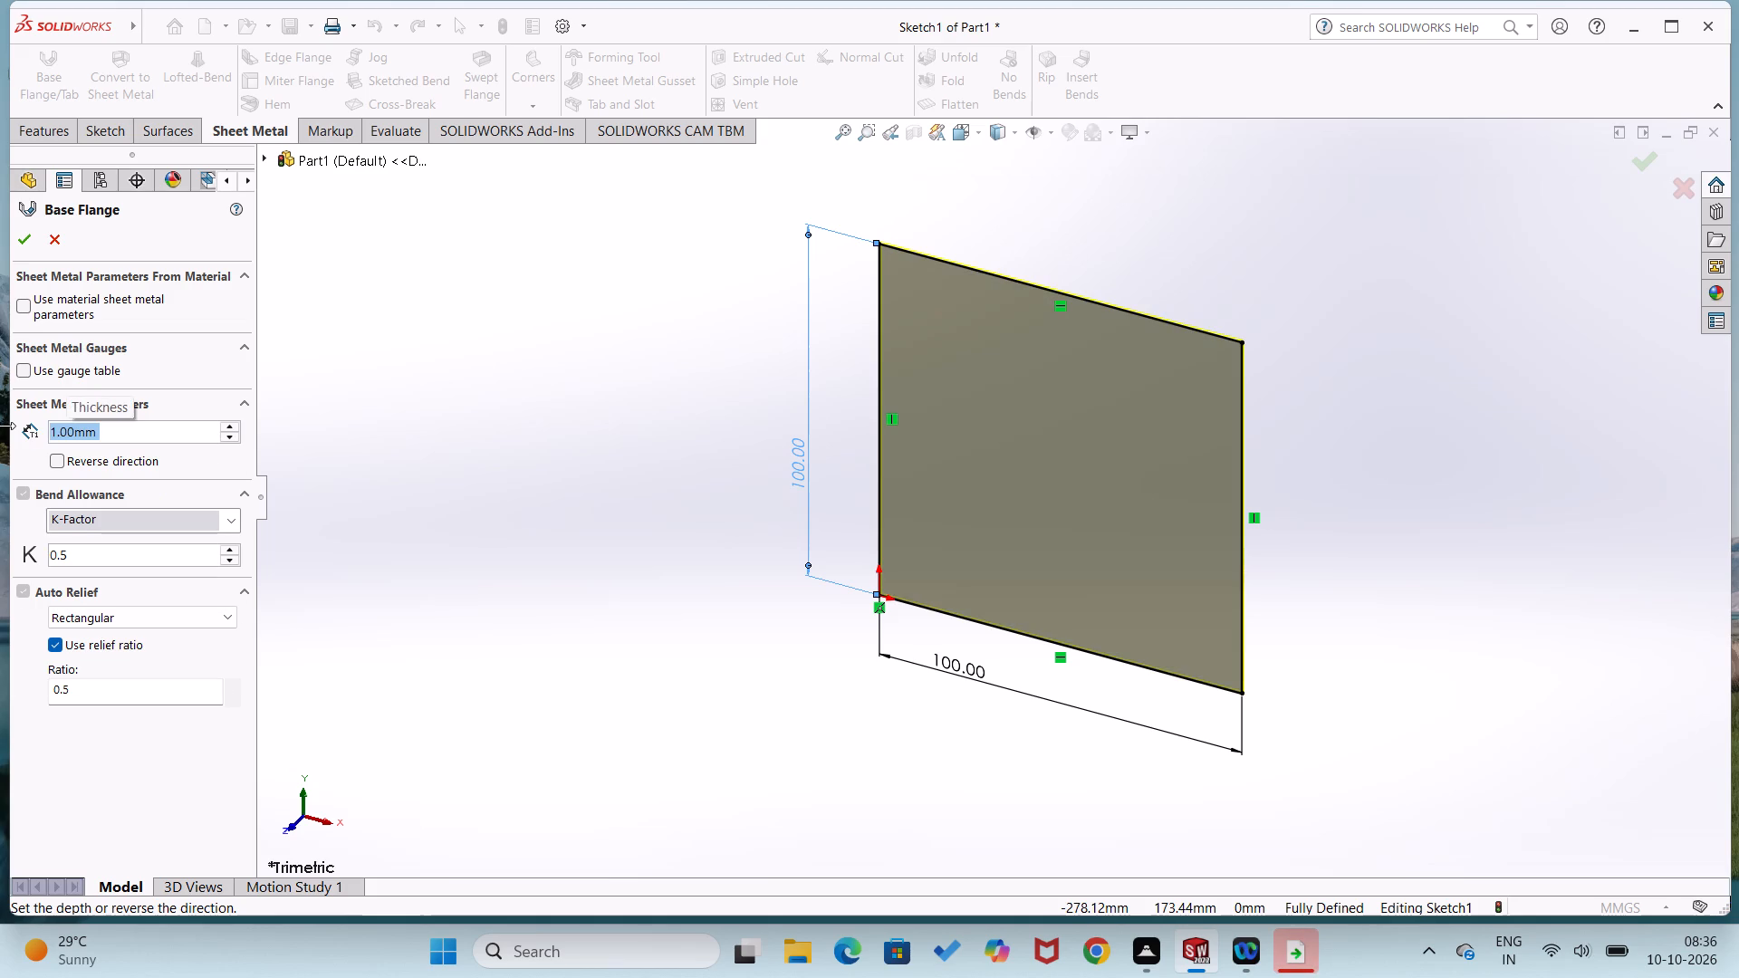
pyautogui.click(34, 238)
pyautogui.click(428, 548)
pyautogui.scroll(1, 581, 512)
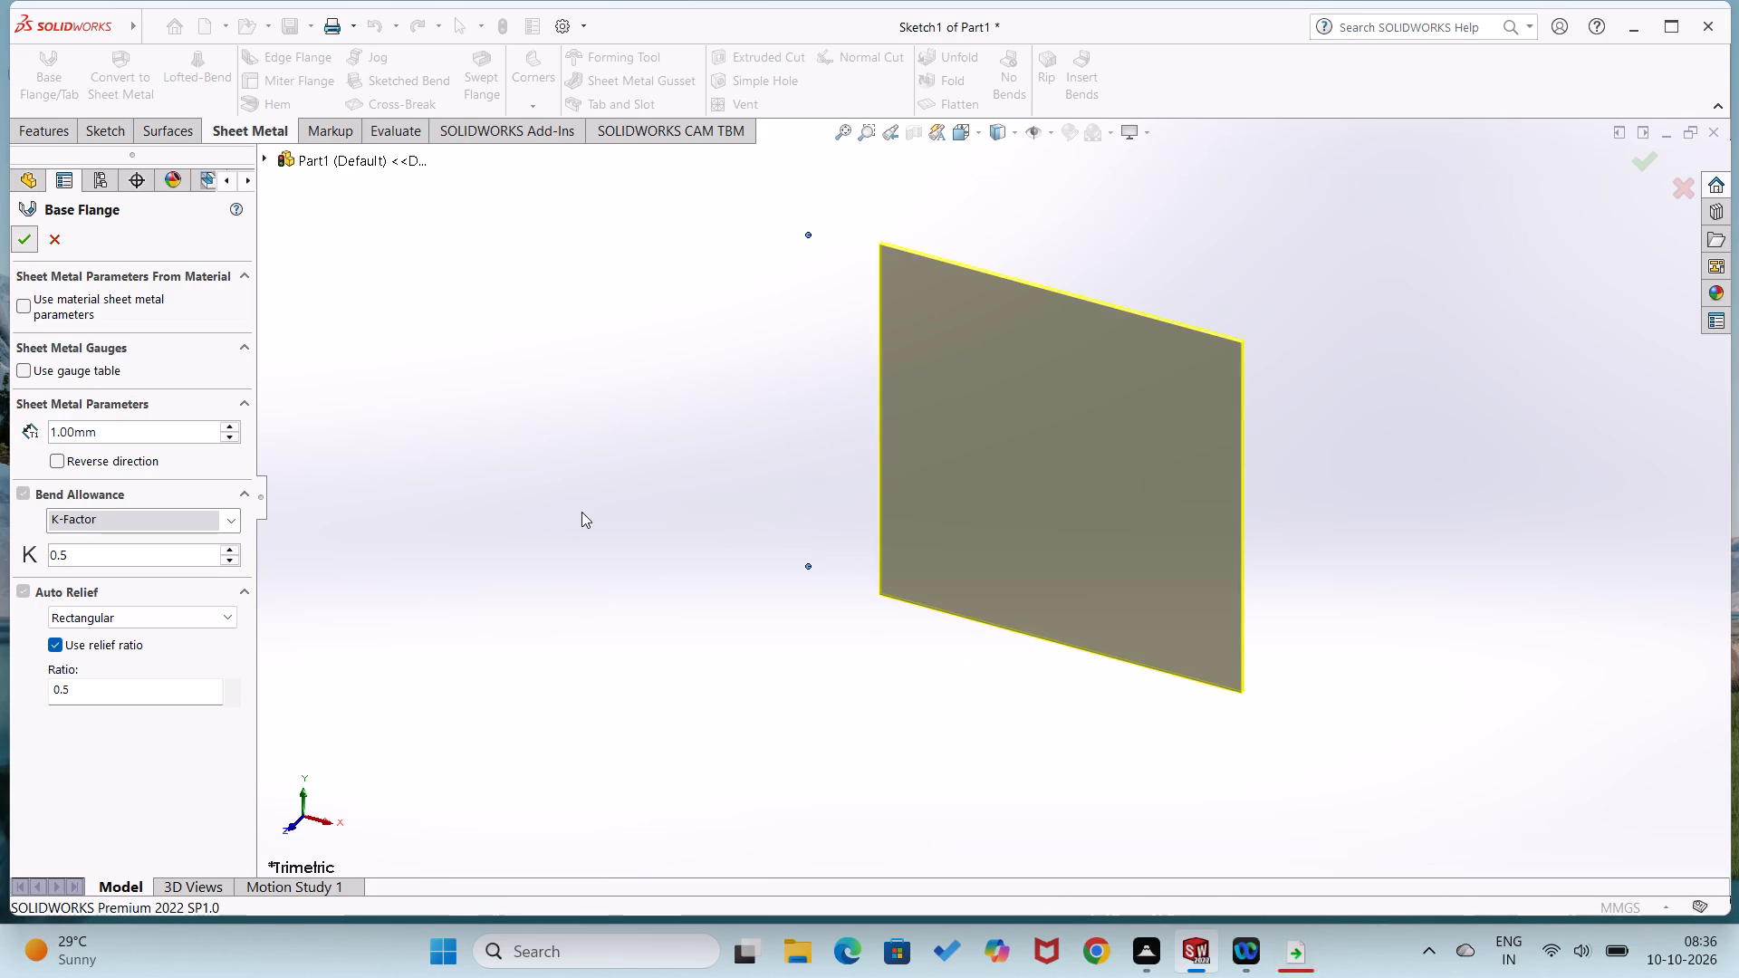
pyautogui.click(581, 512)
# Add a 100 mm edge flange at 90 degrees along the base plate's vertical edge at the origin side.
pyautogui.moveTo(581, 512); pyautogui.dragTo(473, 743, button='middle')
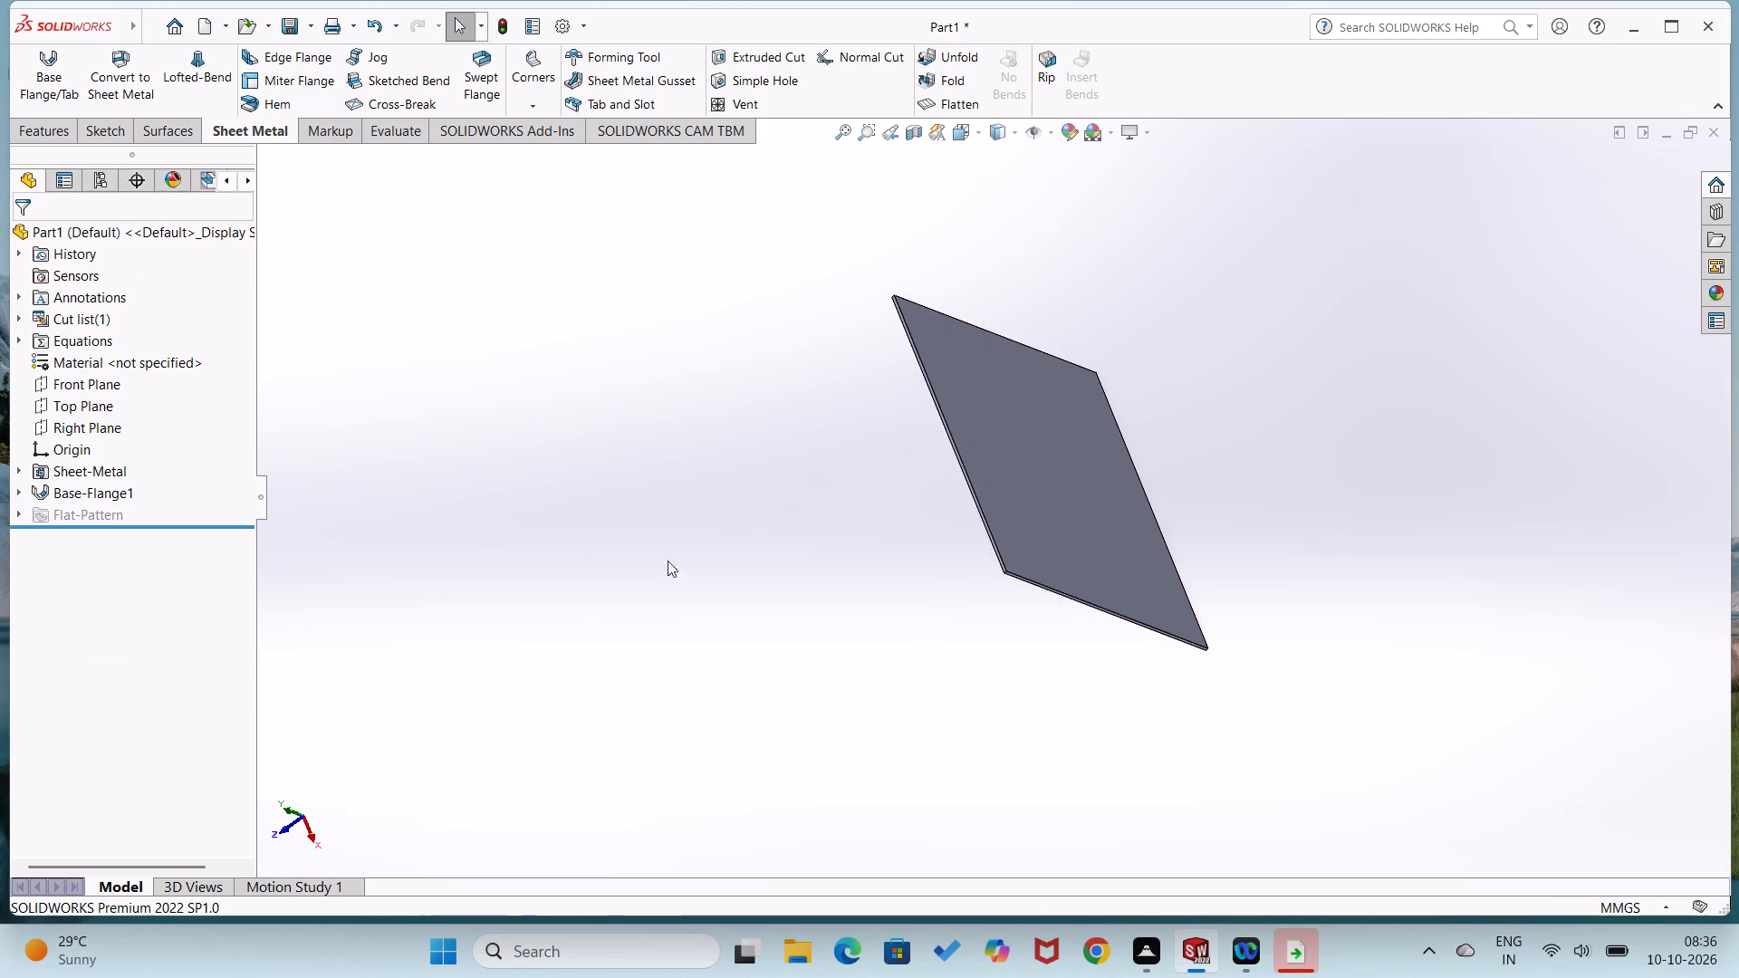
pyautogui.scroll(3, 683, 542)
pyautogui.moveTo(692, 532); pyautogui.dragTo(710, 751, button='middle')
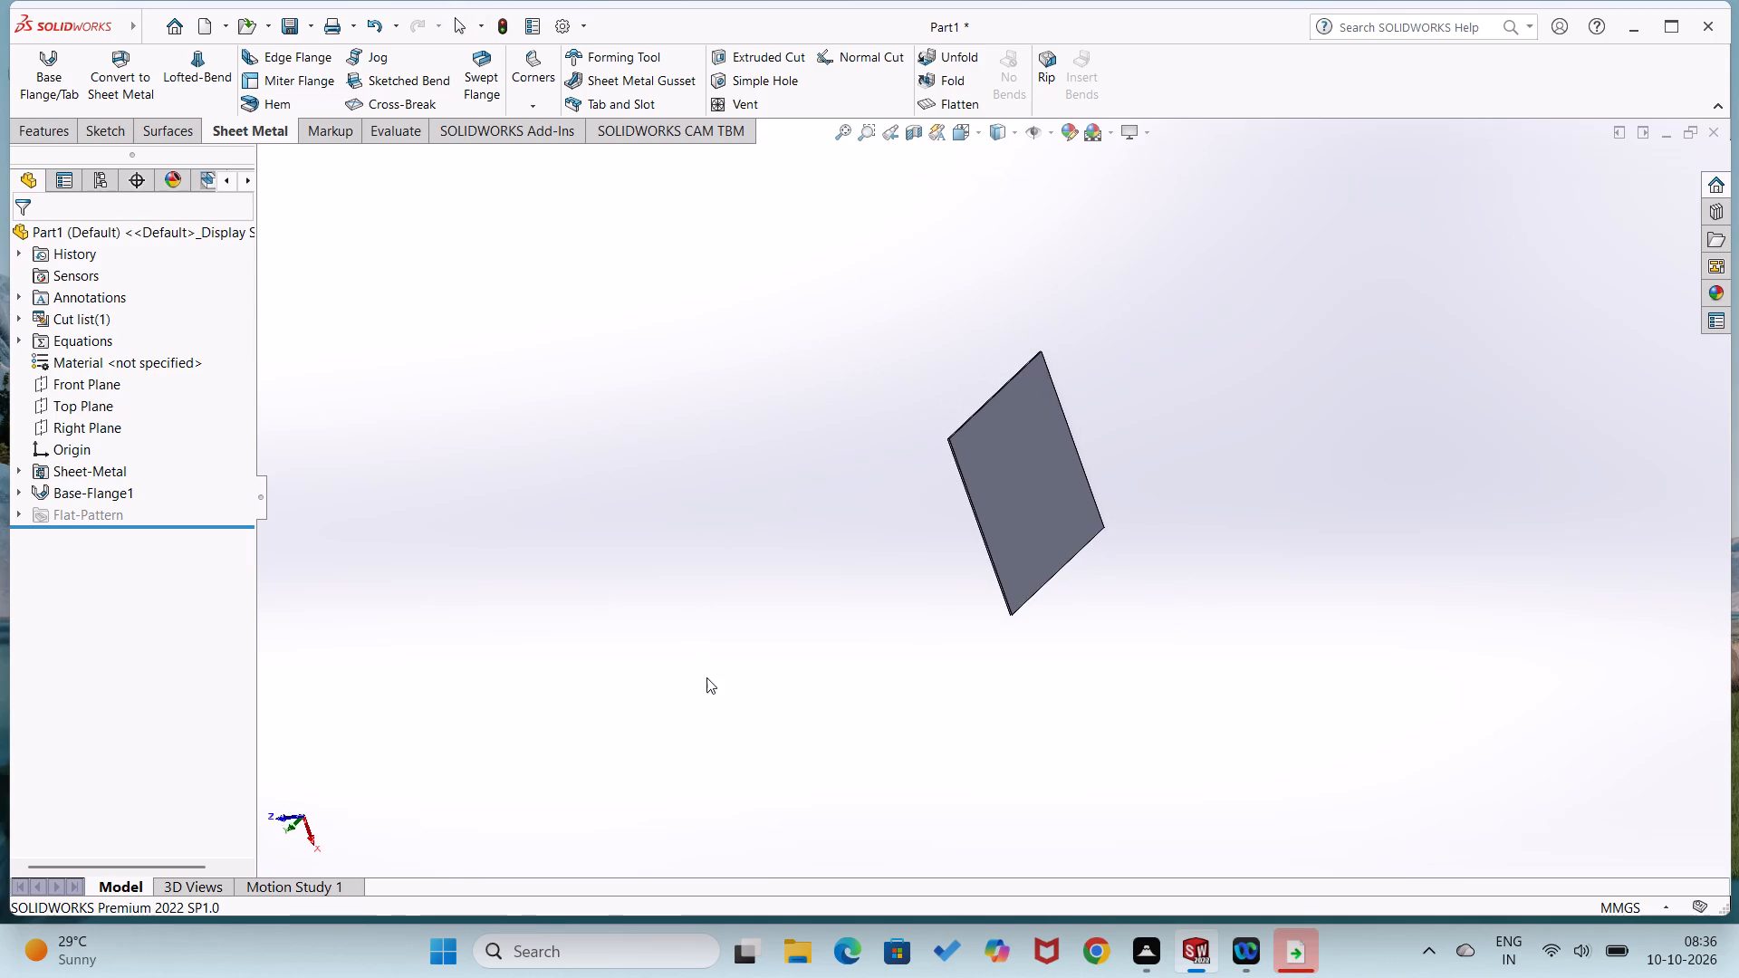
pyautogui.hotkey('ctrl', '7')
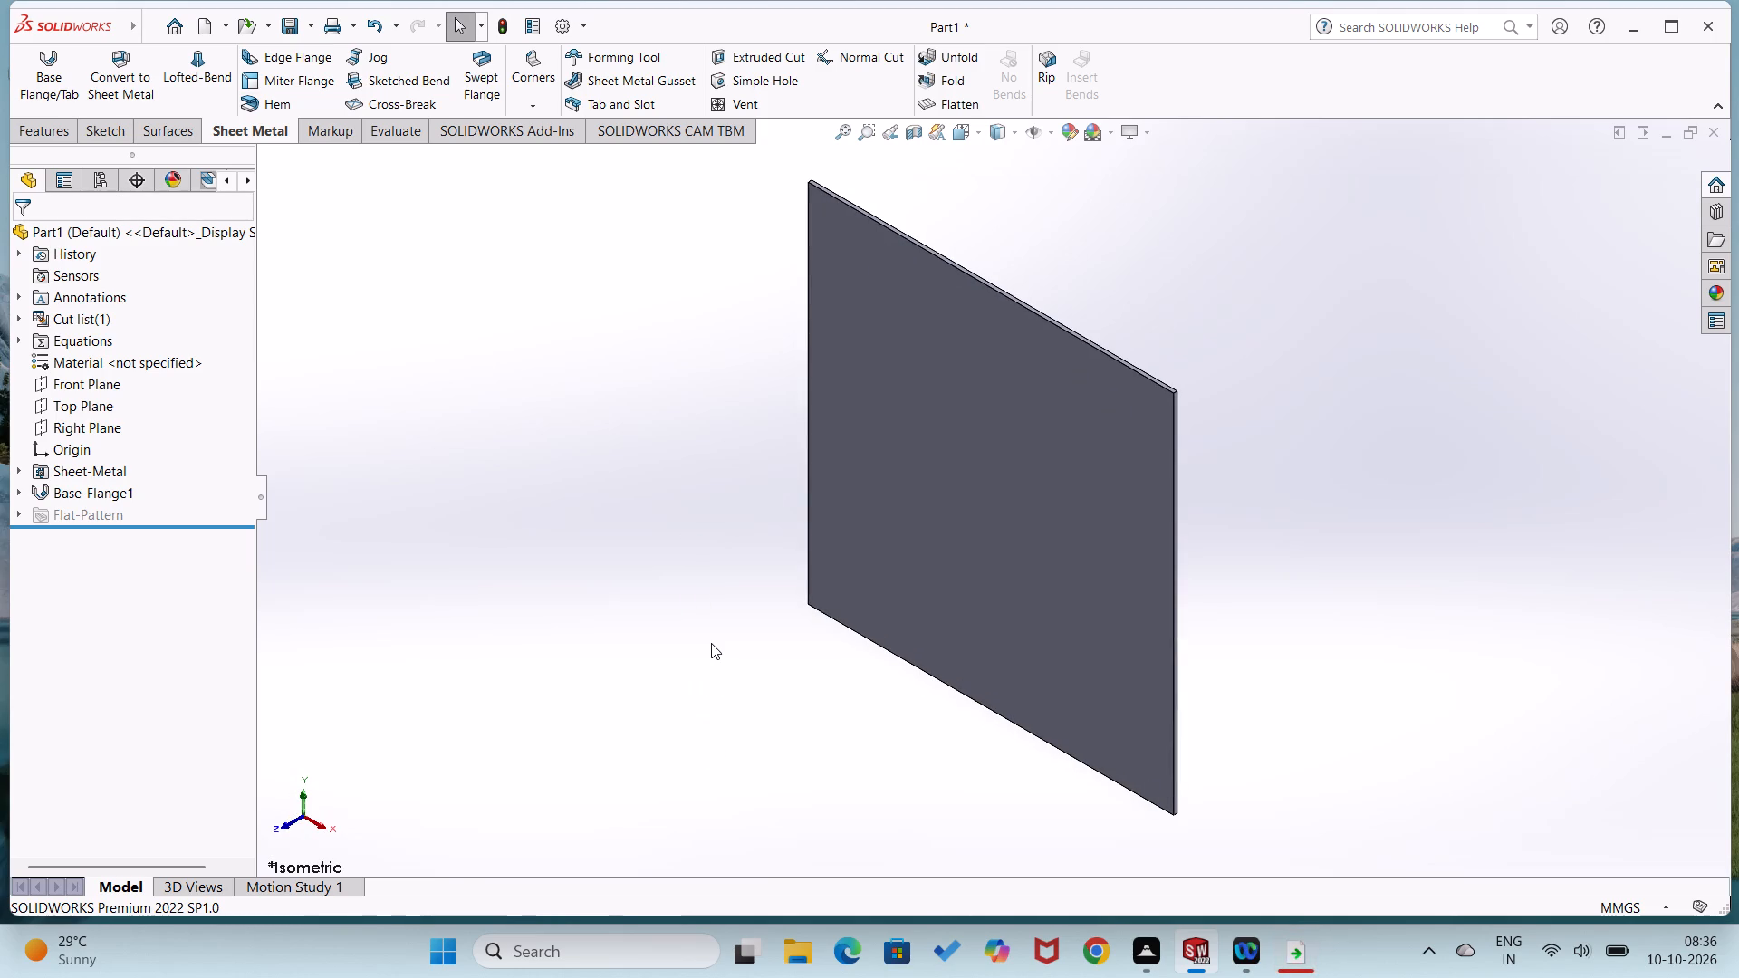
pyautogui.moveTo(810, 570); pyautogui.dragTo(668, 854, button='middle')
pyautogui.moveTo(816, 413); pyautogui.dragTo(819, 445, button='middle')
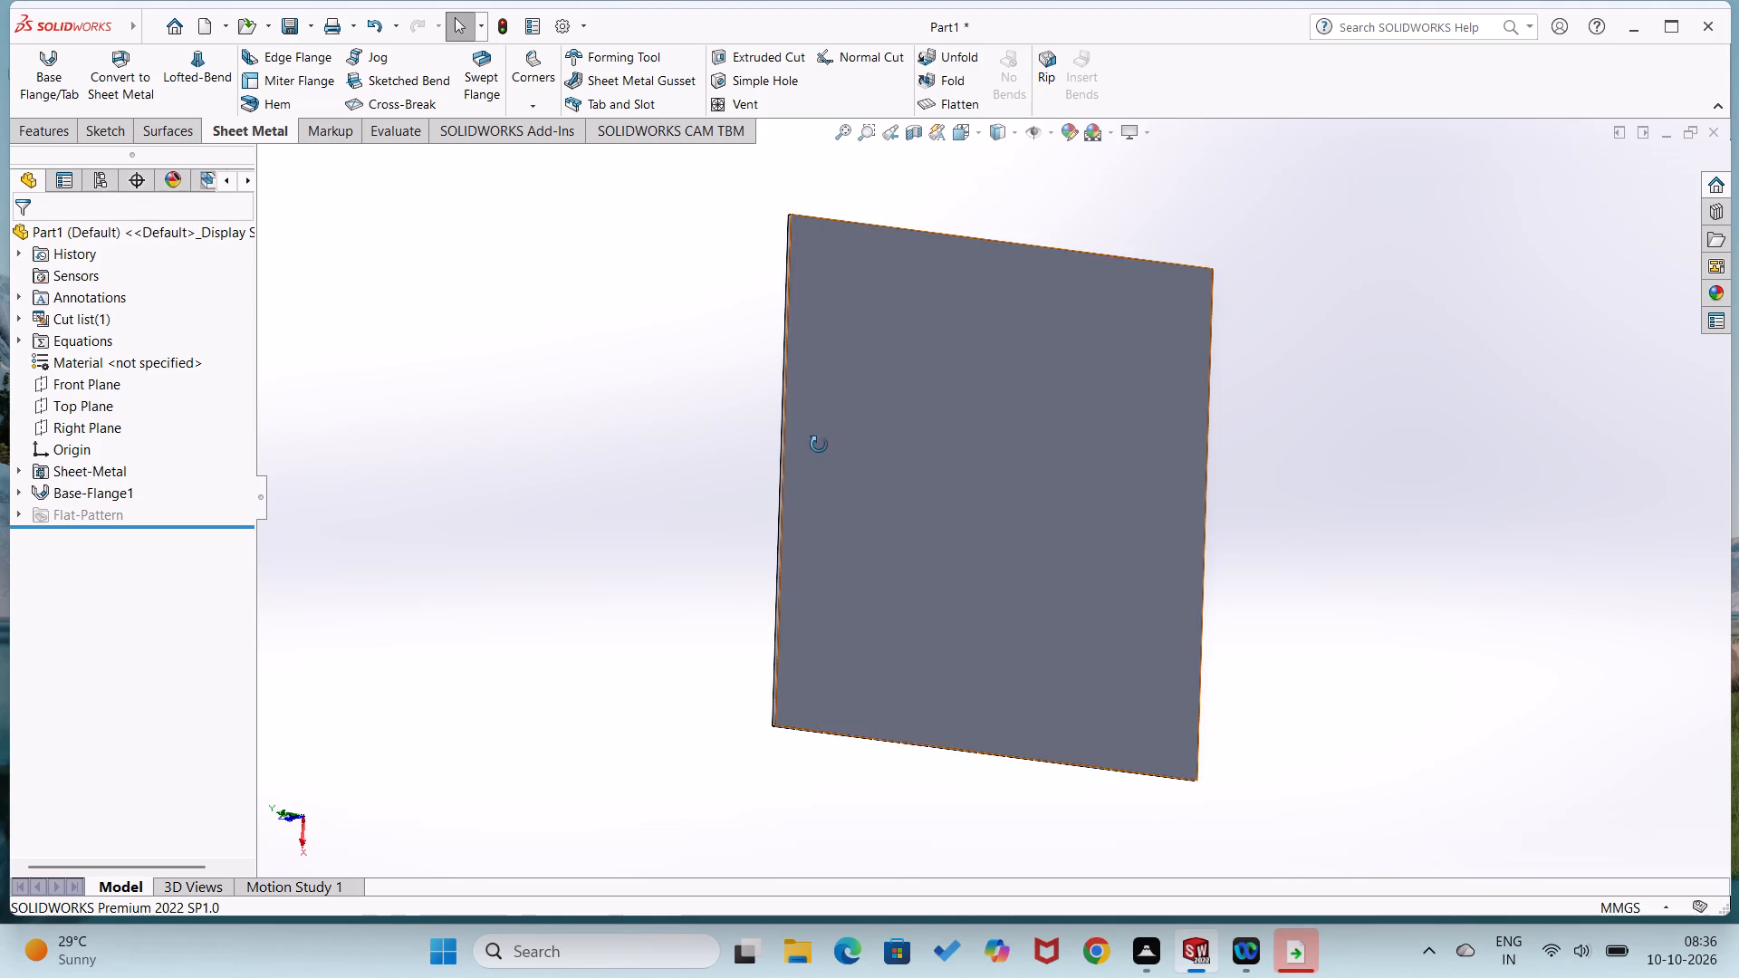
pyautogui.moveTo(819, 445); pyautogui.dragTo(787, 635, button='middle')
pyautogui.click(303, 49)
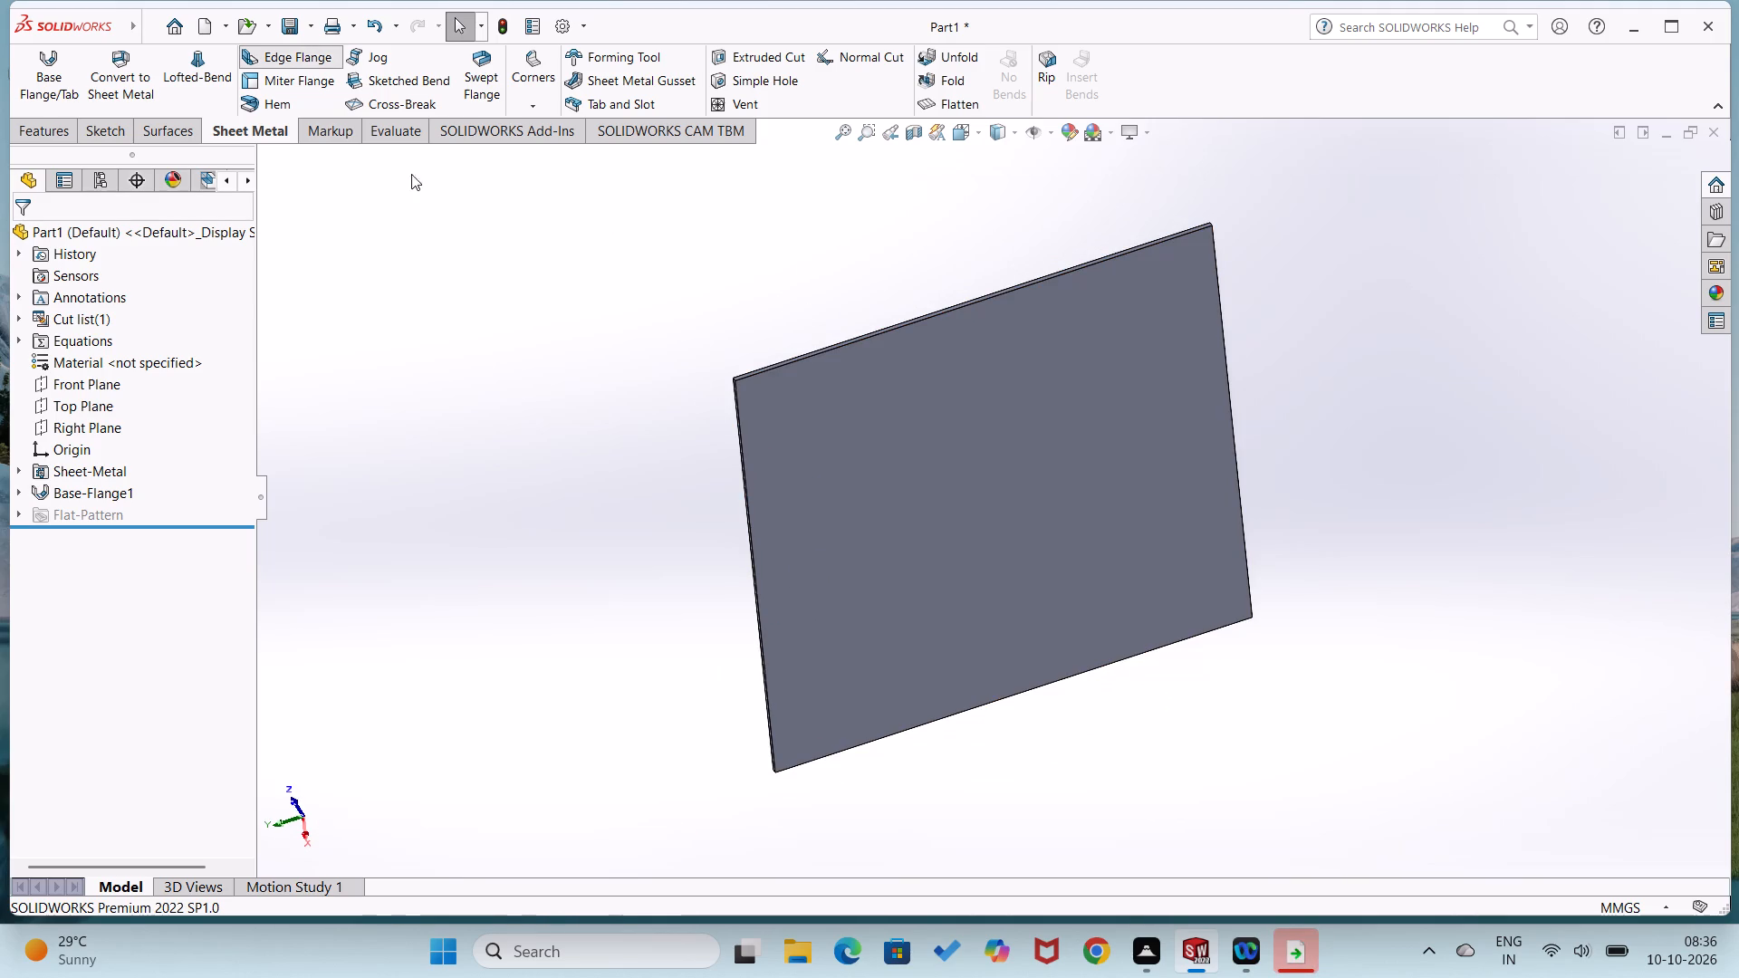
pyautogui.scroll(-5, 837, 342)
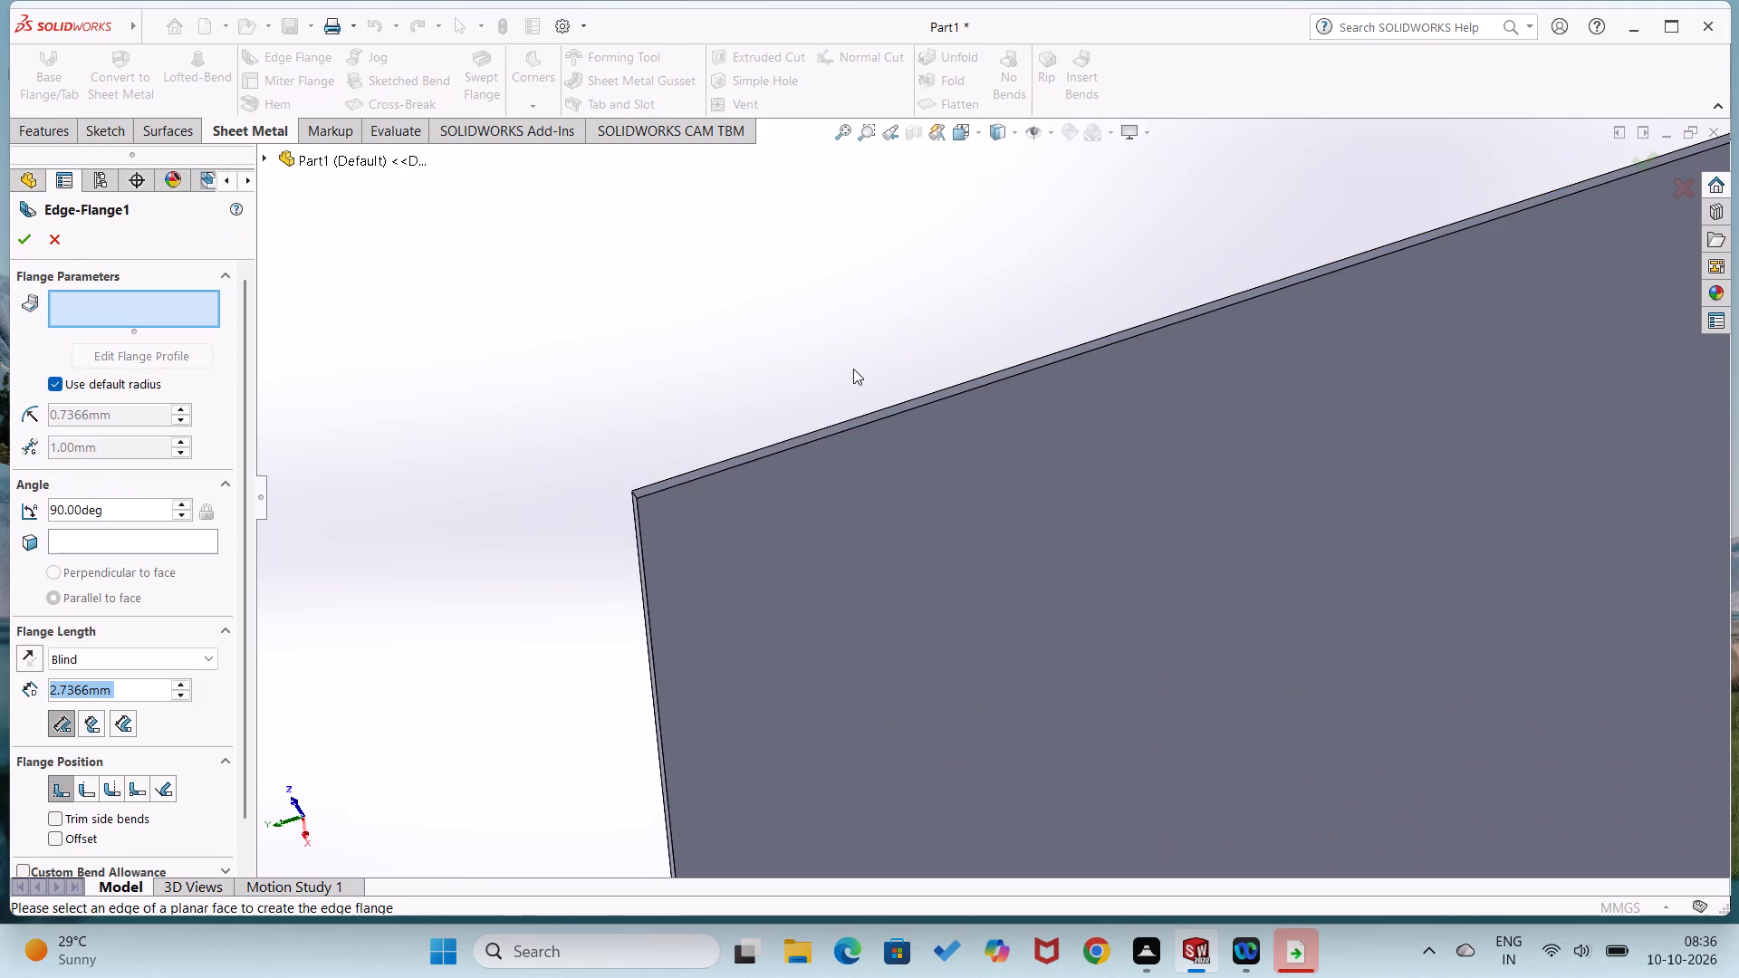
pyautogui.click(889, 405)
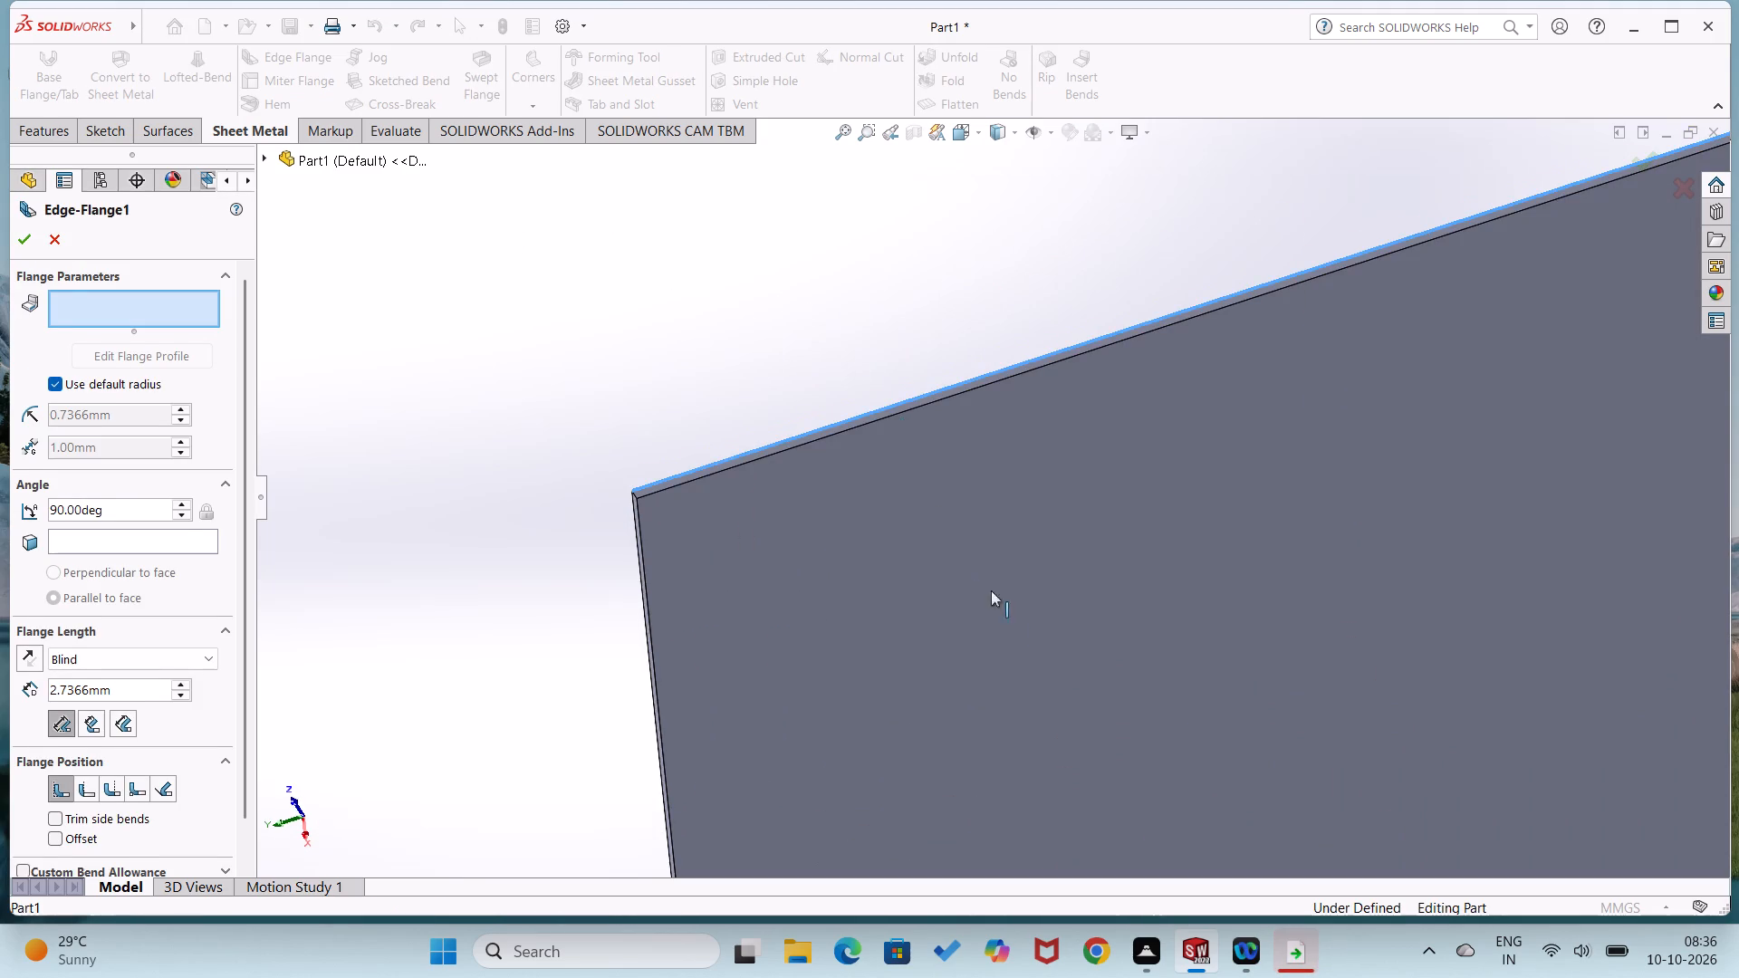
pyautogui.click(1027, 667)
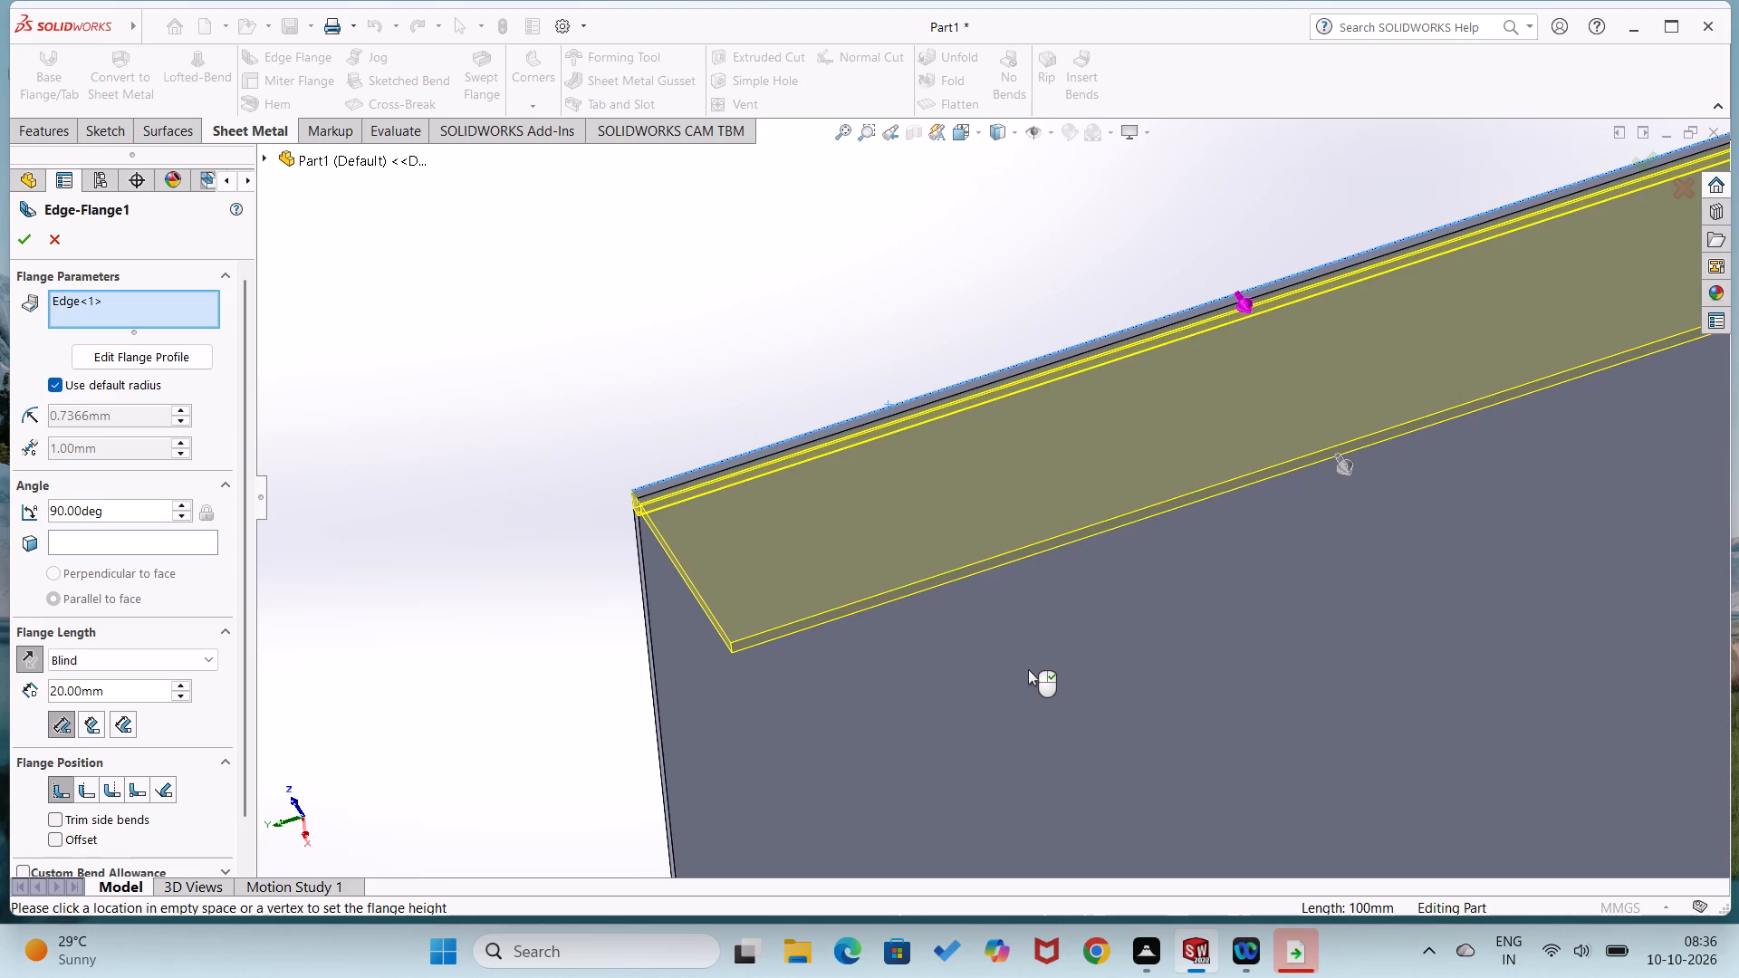
pyautogui.moveTo(130, 688); pyautogui.dragTo(41, 672)
pyautogui.write('100')
pyautogui.press('Return')
pyautogui.scroll(2, 316, 662)
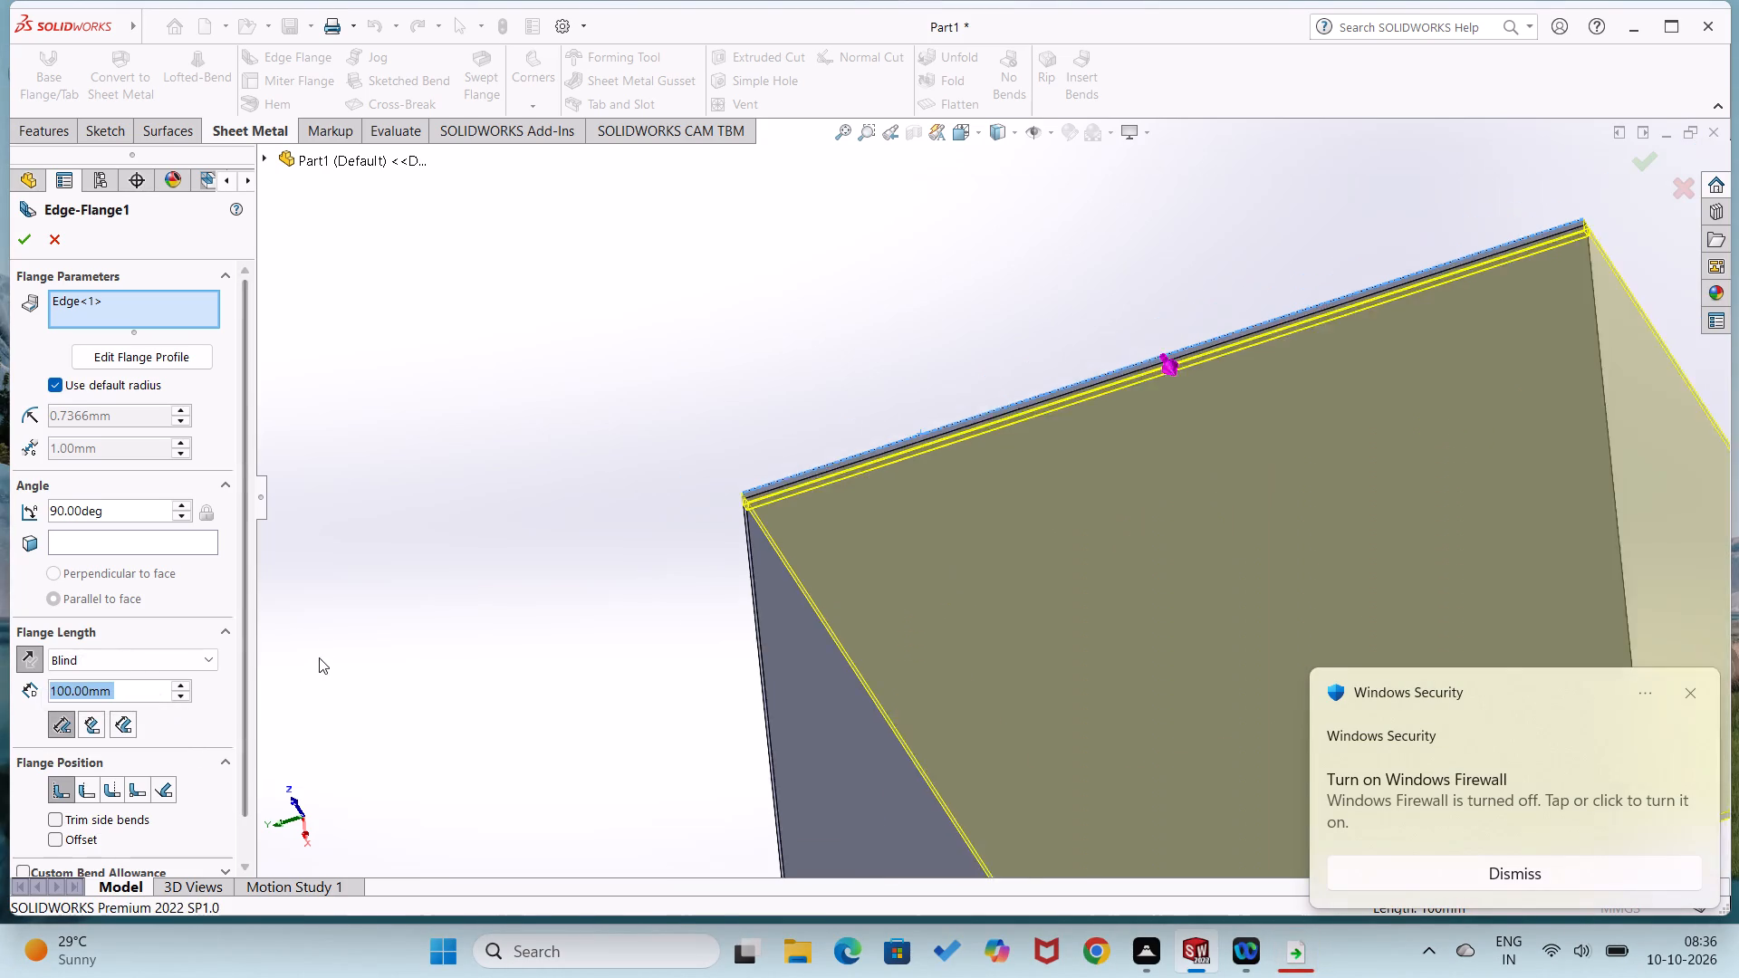
pyautogui.scroll(4, 319, 657)
pyautogui.scroll(1, 452, 725)
pyautogui.moveTo(452, 725); pyautogui.dragTo(399, 458, button='middle')
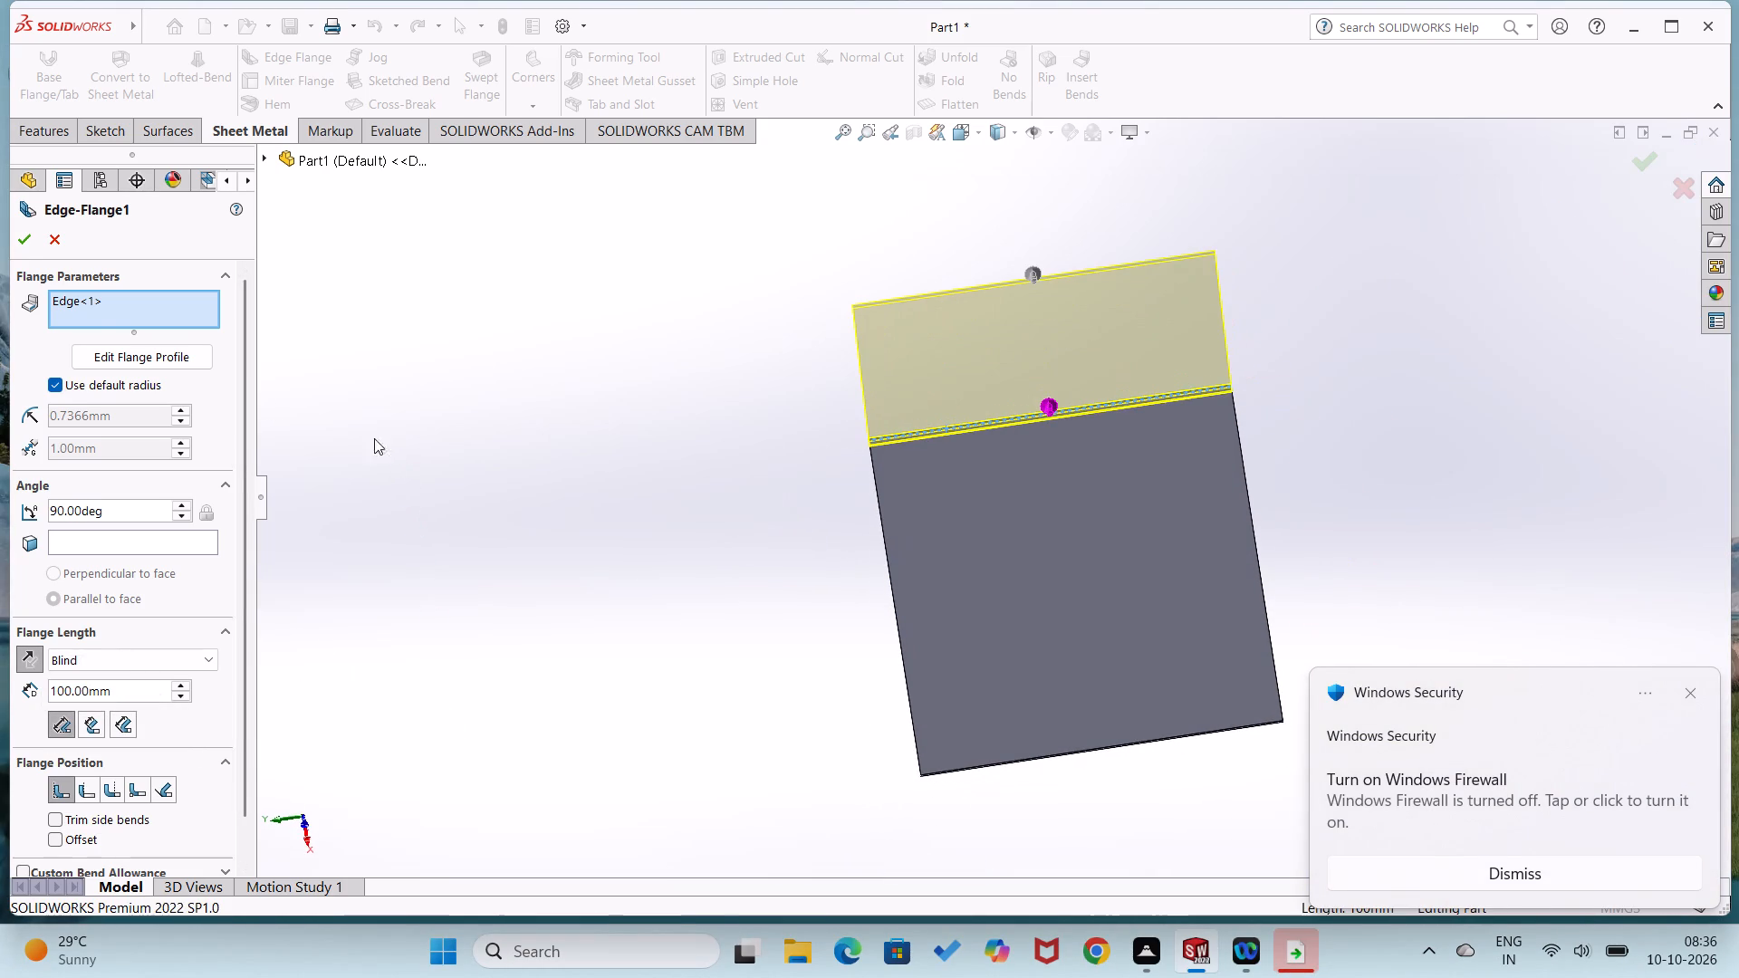
pyautogui.click(37, 247)
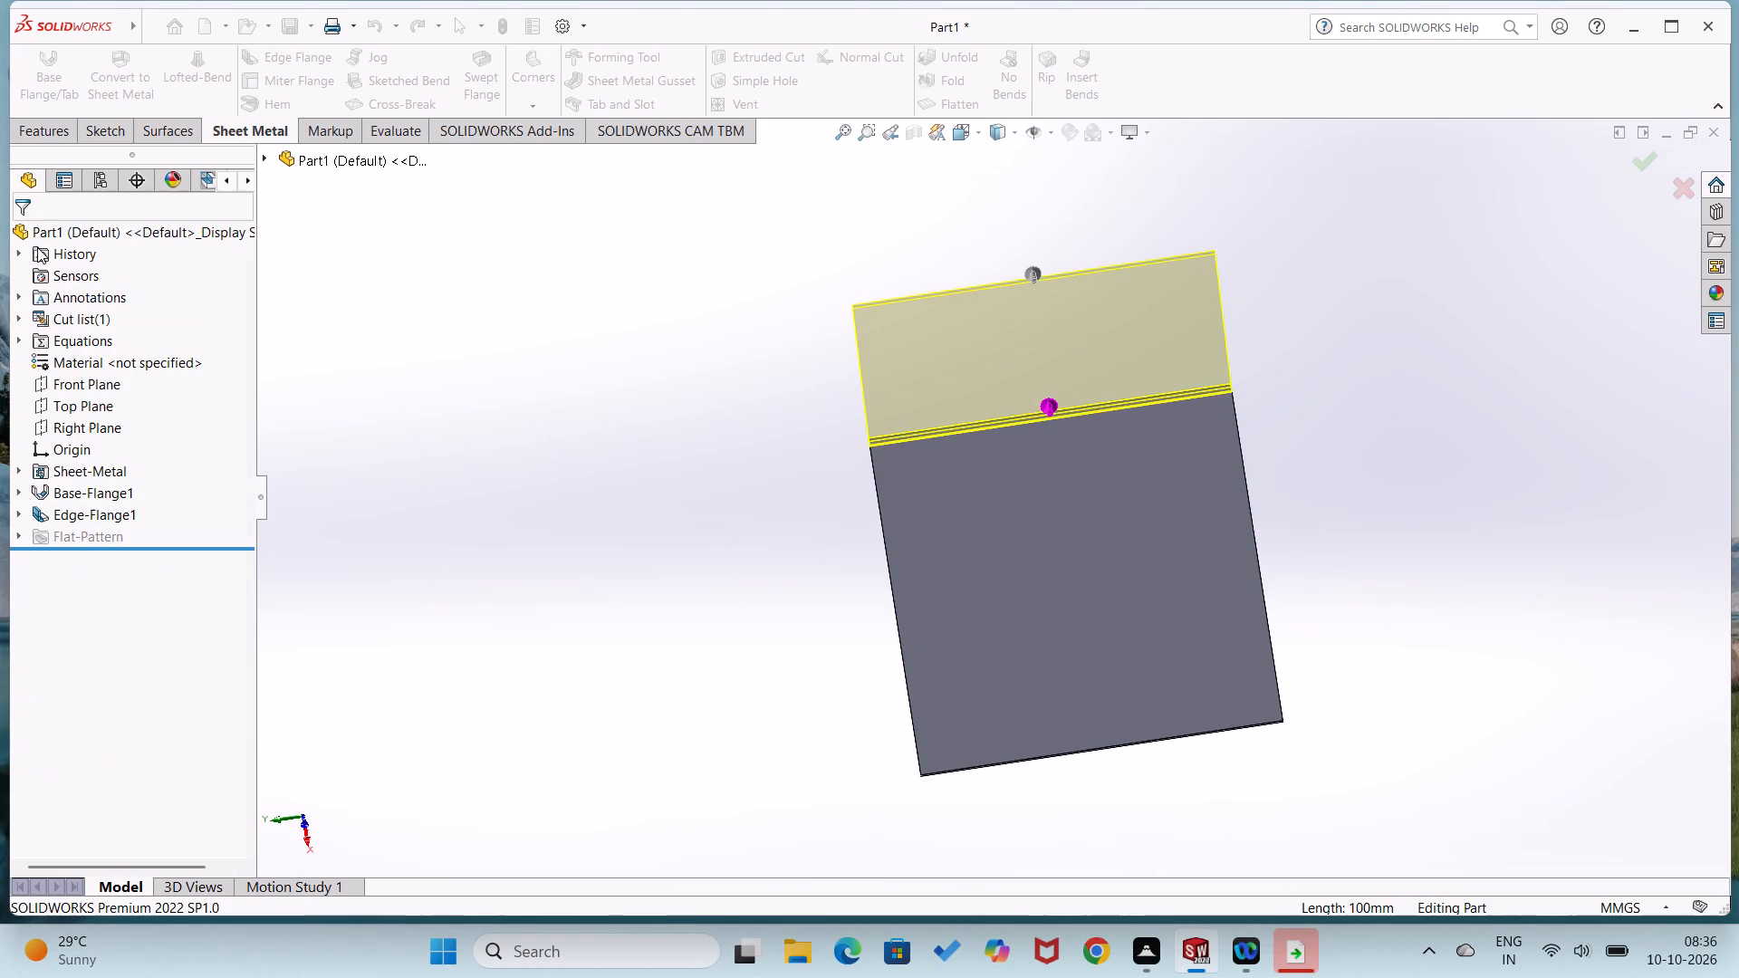
# Add a second 100 mm edge flange at 90 degrees on the base plate's opposite edge, parallel to the first flange.
pyautogui.click(302, 58)
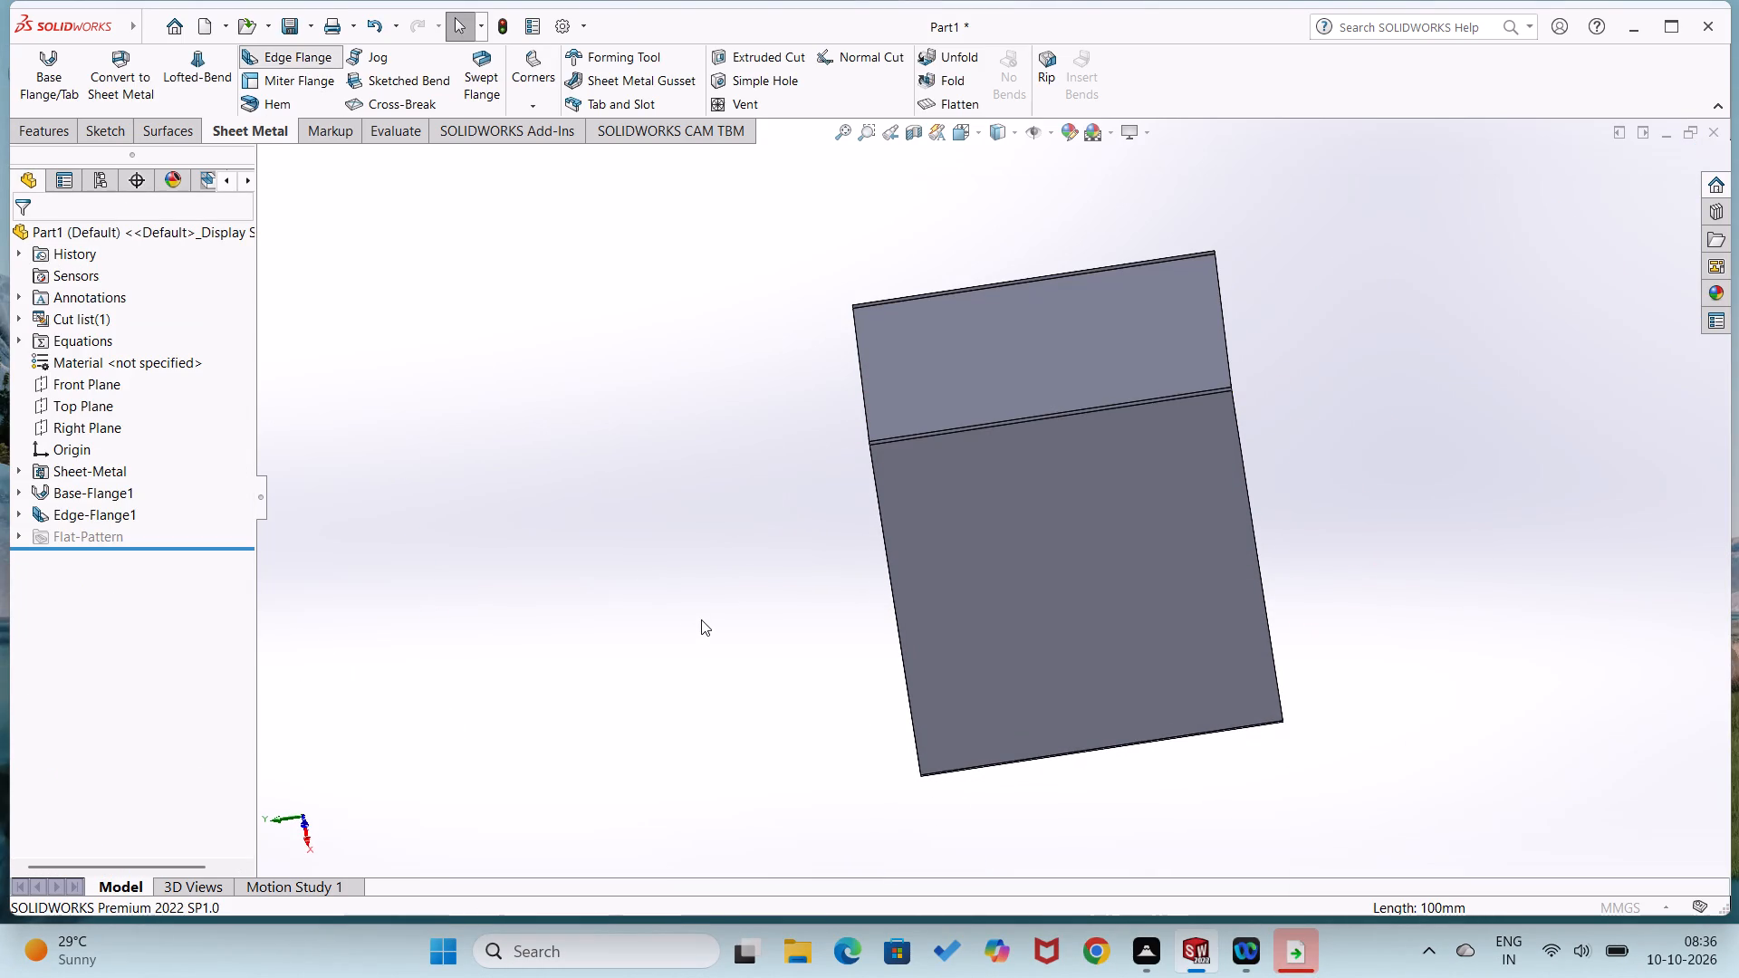
pyautogui.moveTo(705, 626); pyautogui.dragTo(764, 523, button='middle')
pyautogui.moveTo(1129, 799); pyautogui.dragTo(1114, 758, button='middle')
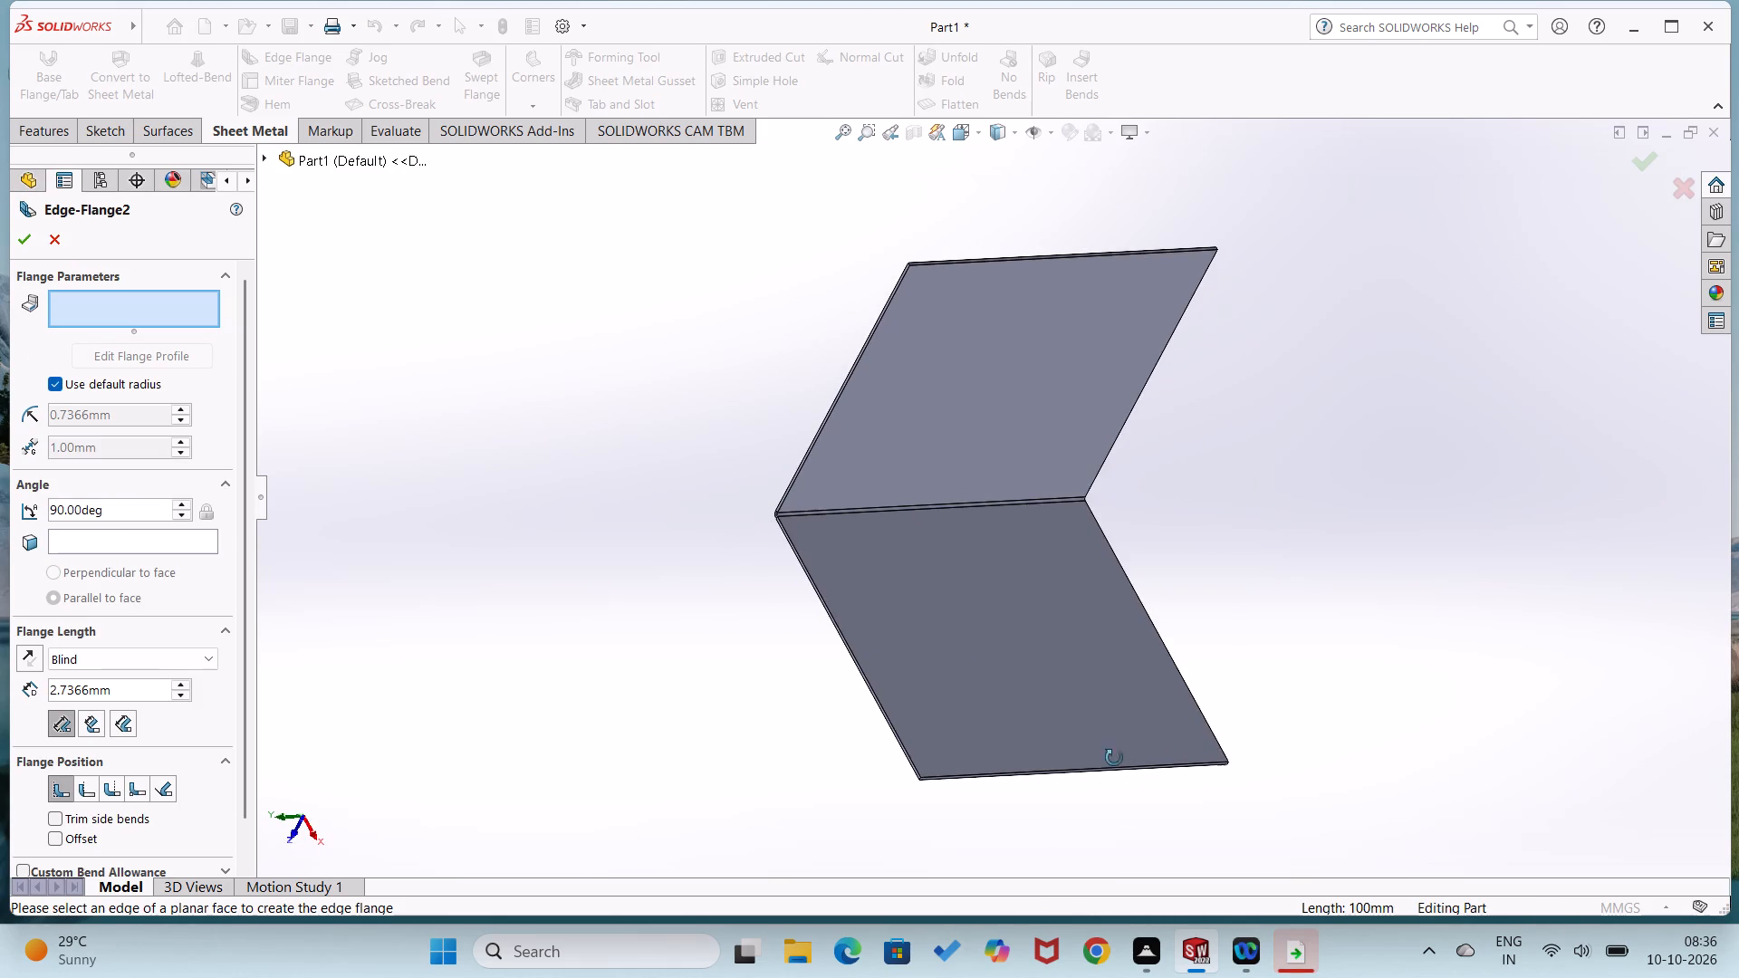
pyautogui.moveTo(1114, 758); pyautogui.dragTo(1106, 563, button='middle')
pyautogui.scroll(-4, 1094, 665)
pyautogui.click(1094, 672)
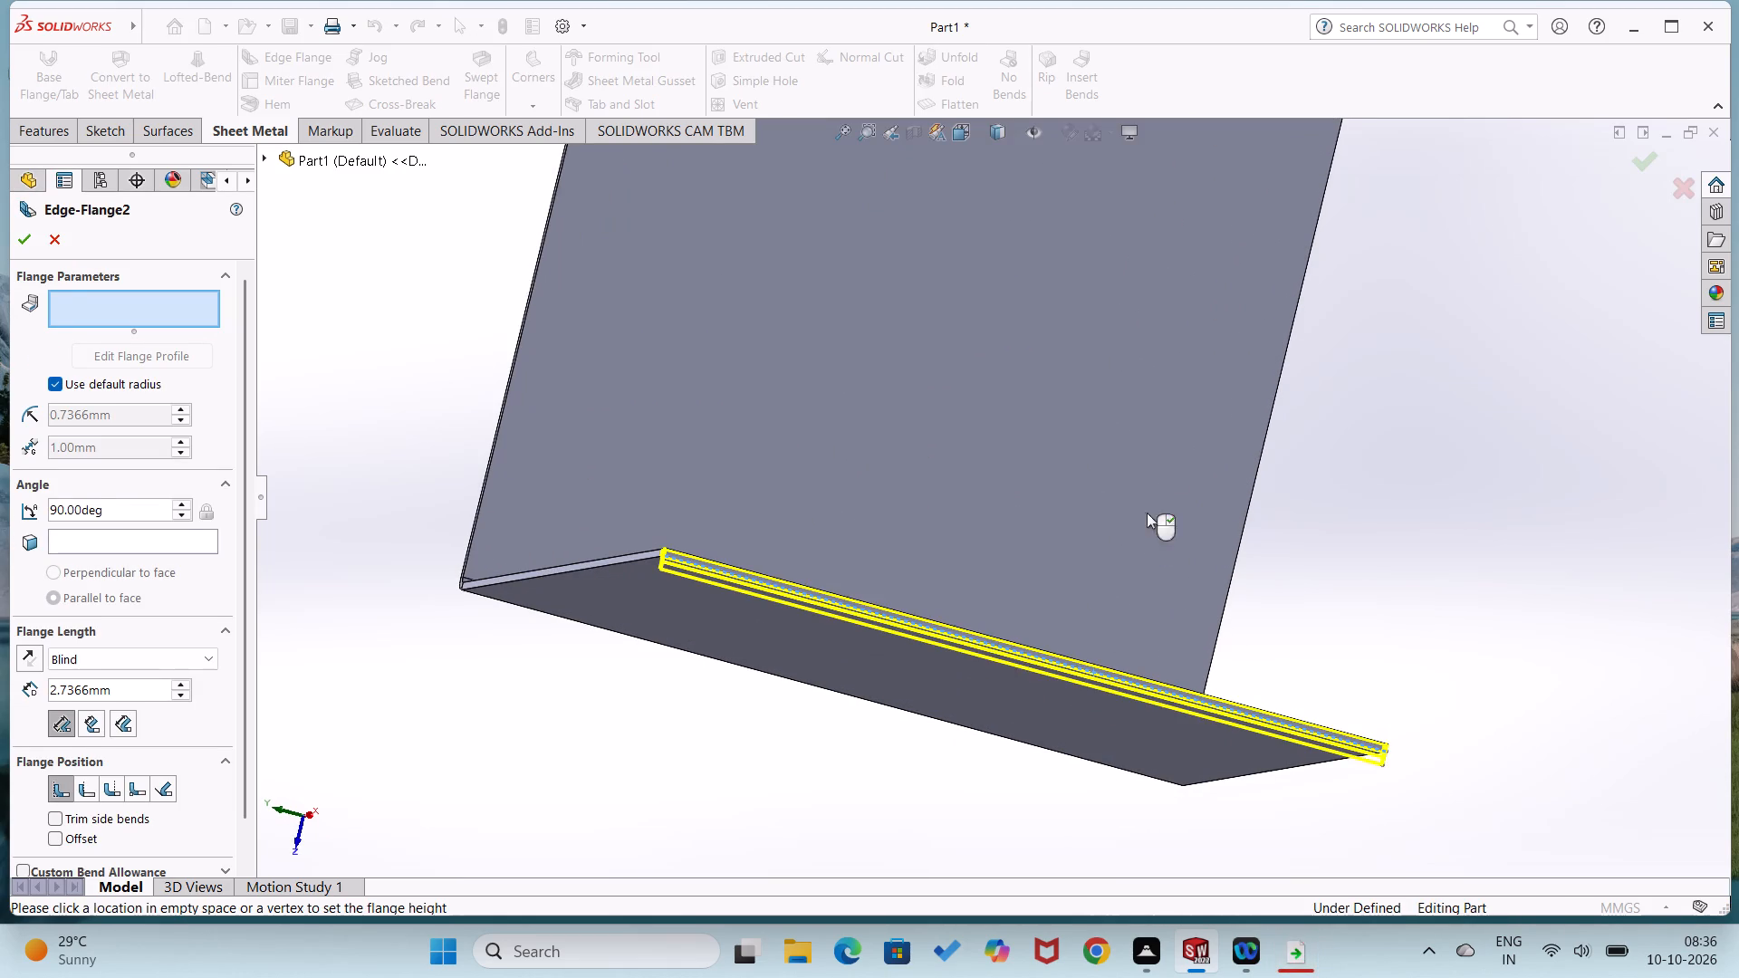
pyautogui.click(1150, 340)
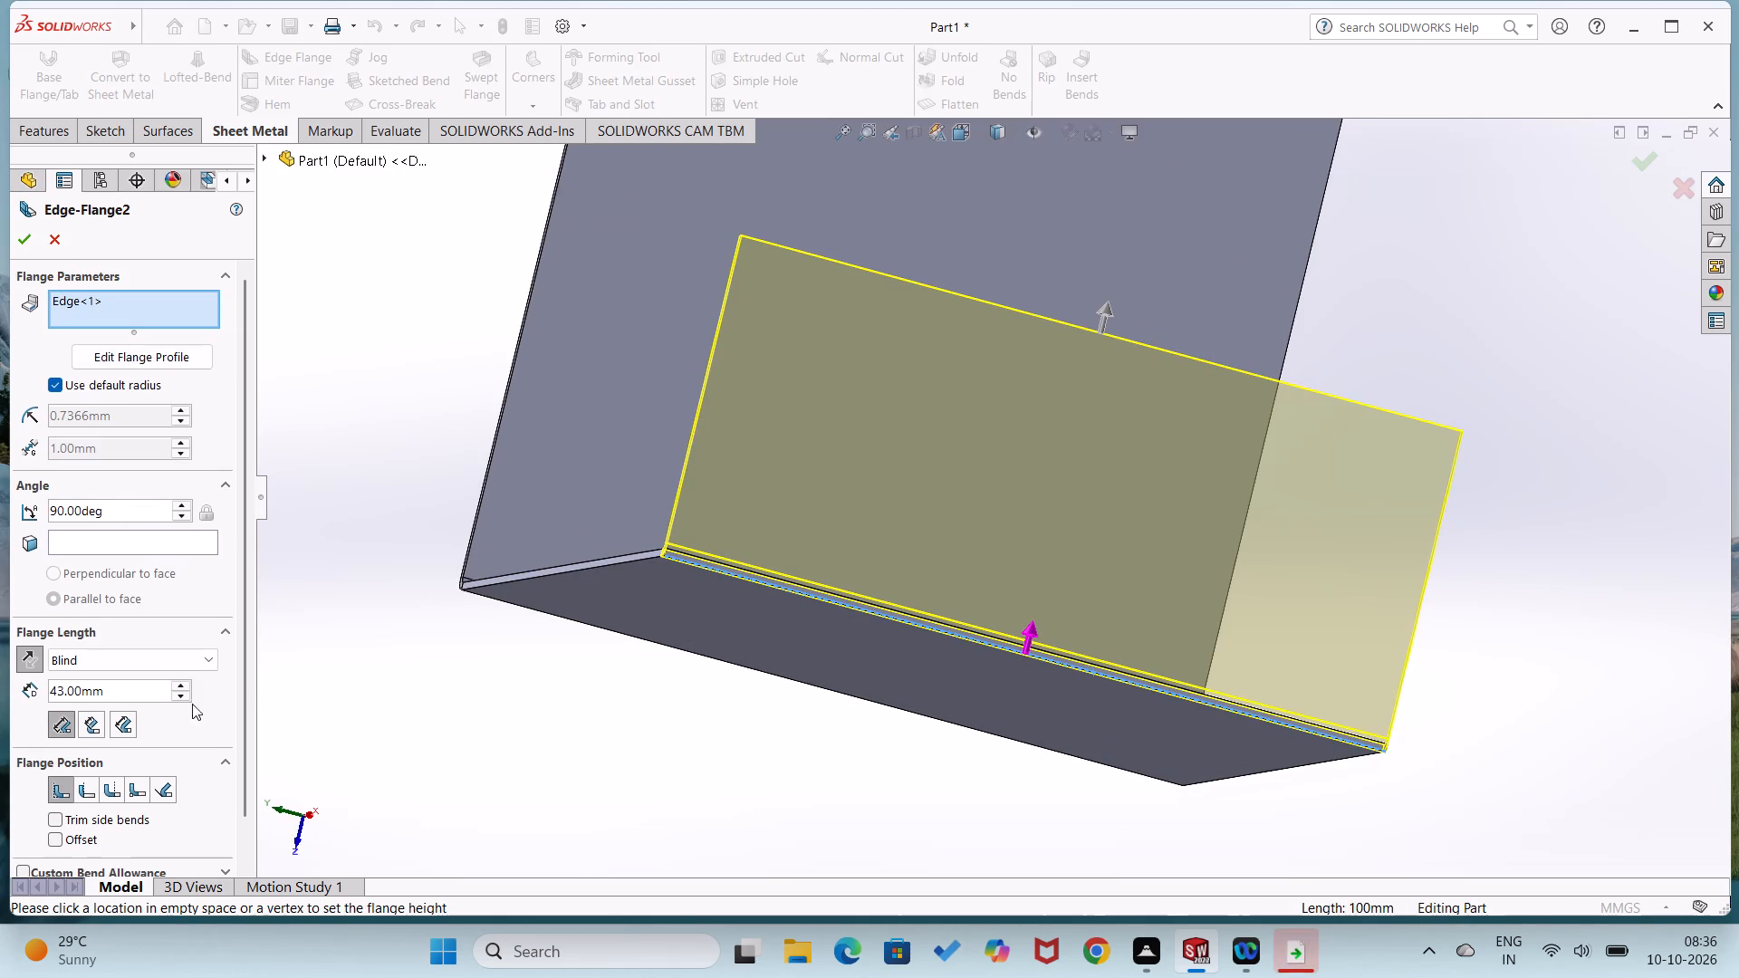
pyautogui.moveTo(163, 694); pyautogui.dragTo(3, 683)
pyautogui.press('9')
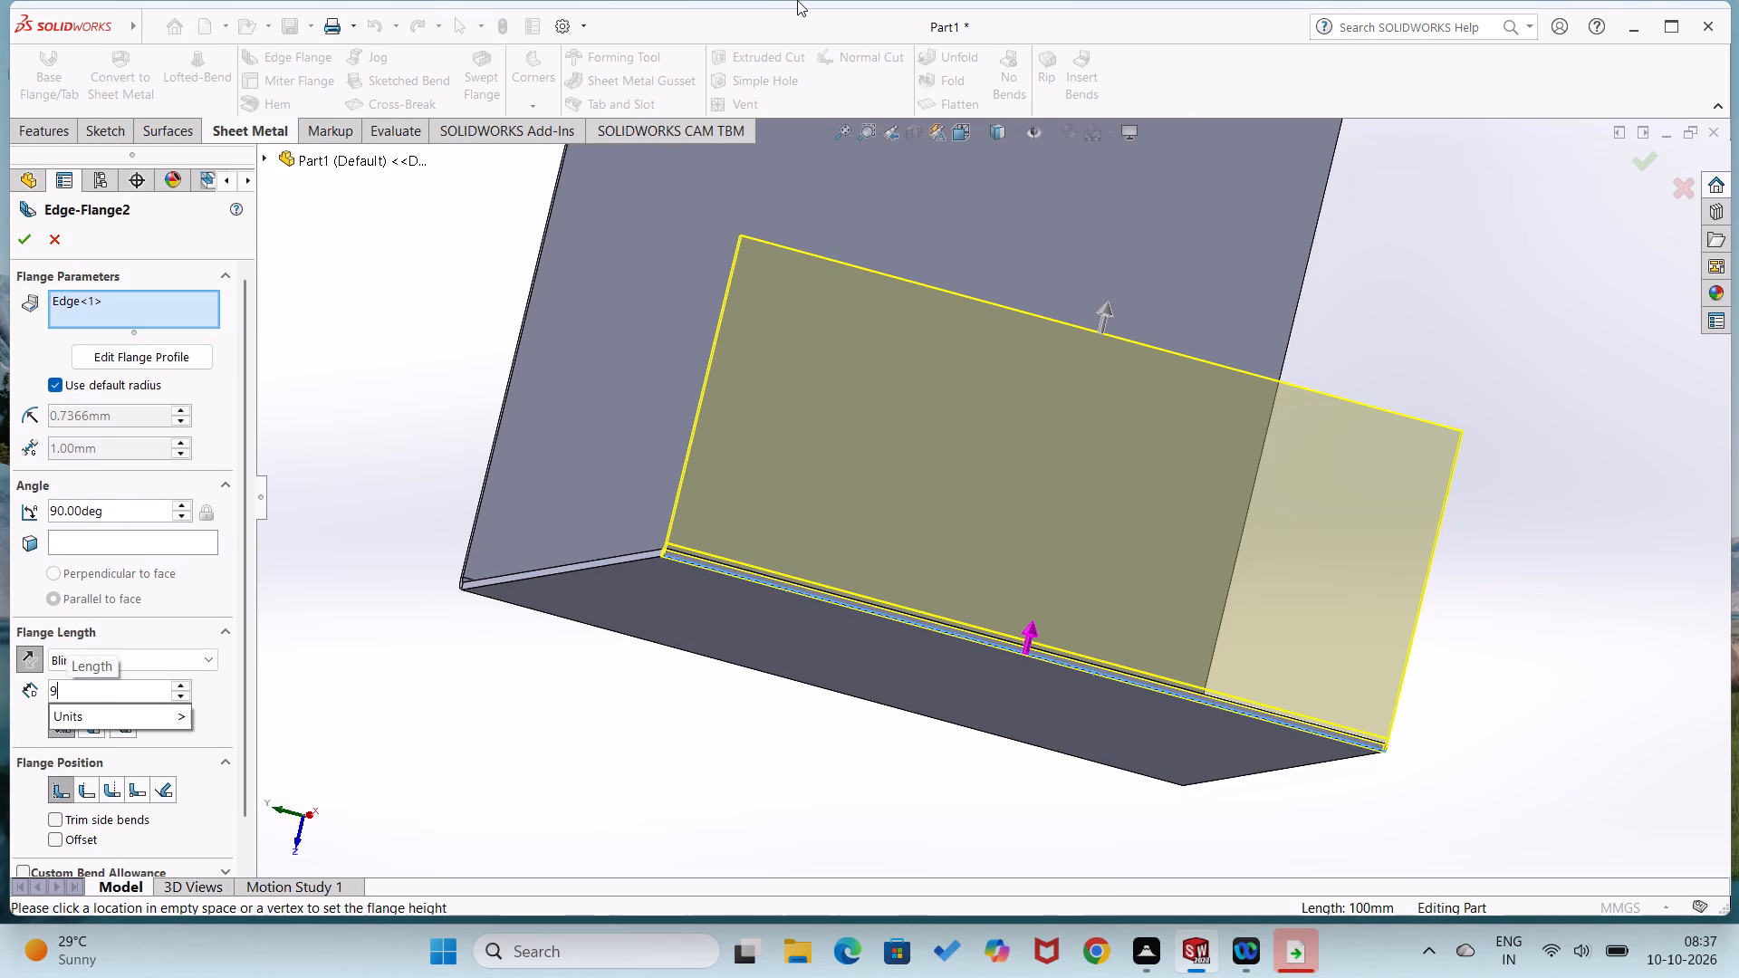
pyautogui.press('BackSpace')
pyautogui.write('100')
pyautogui.press('Return')
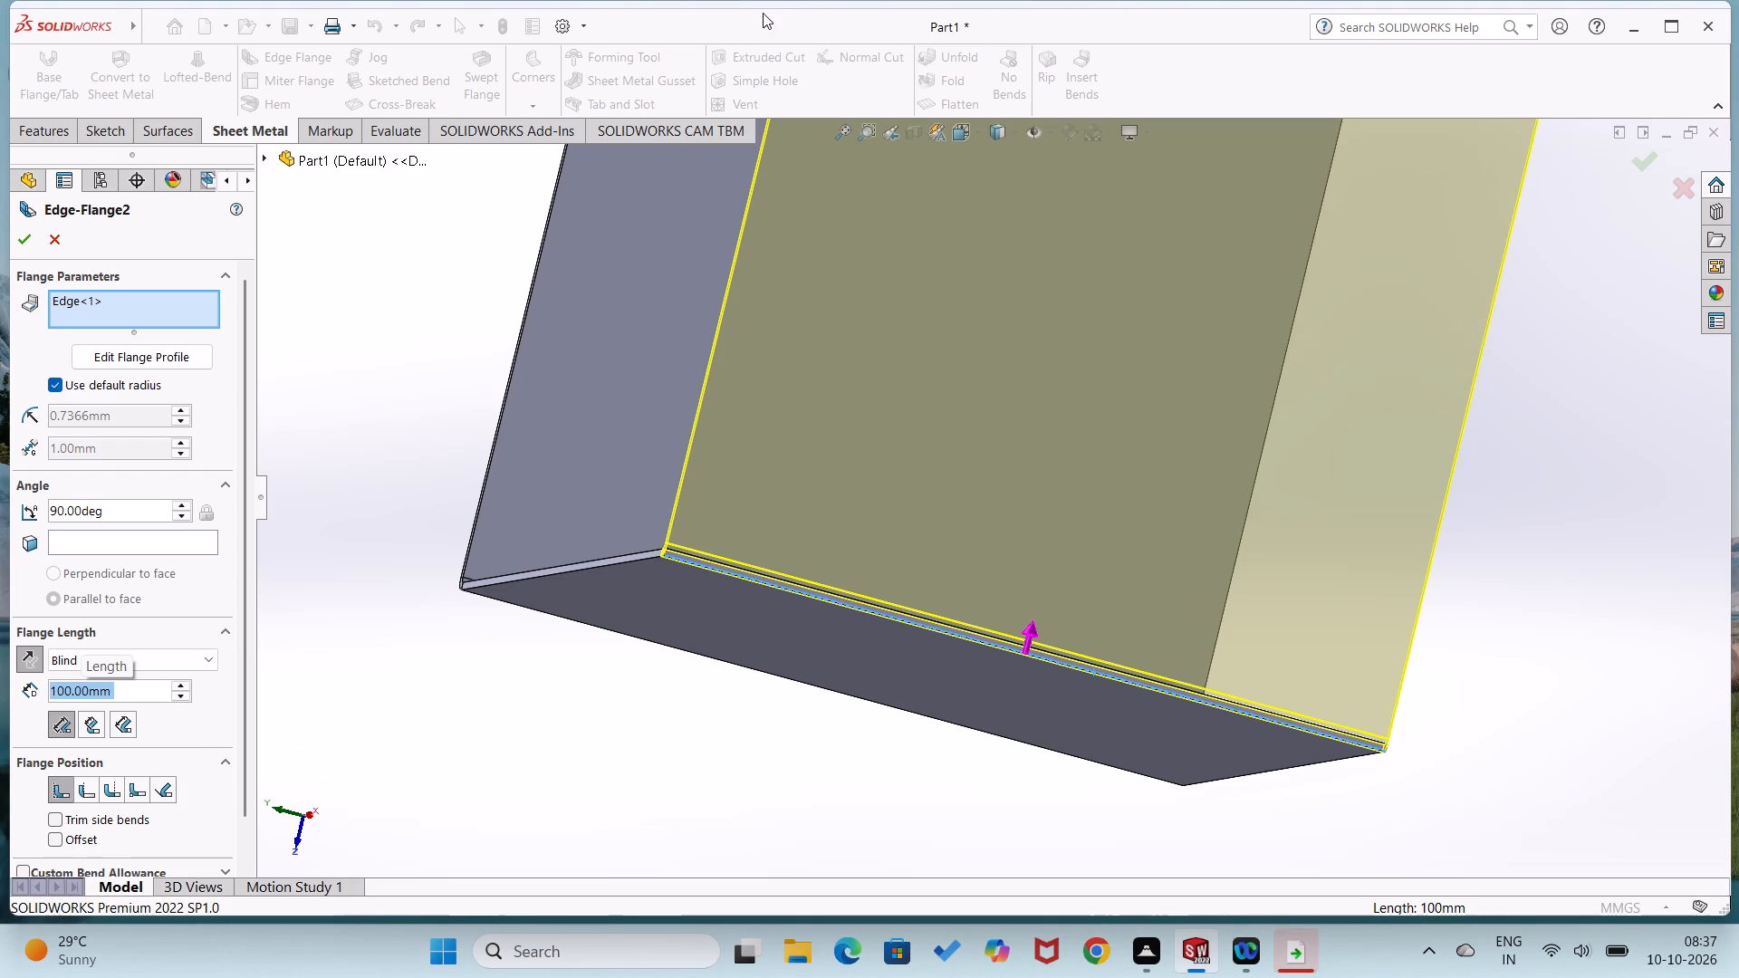
pyautogui.click(34, 238)
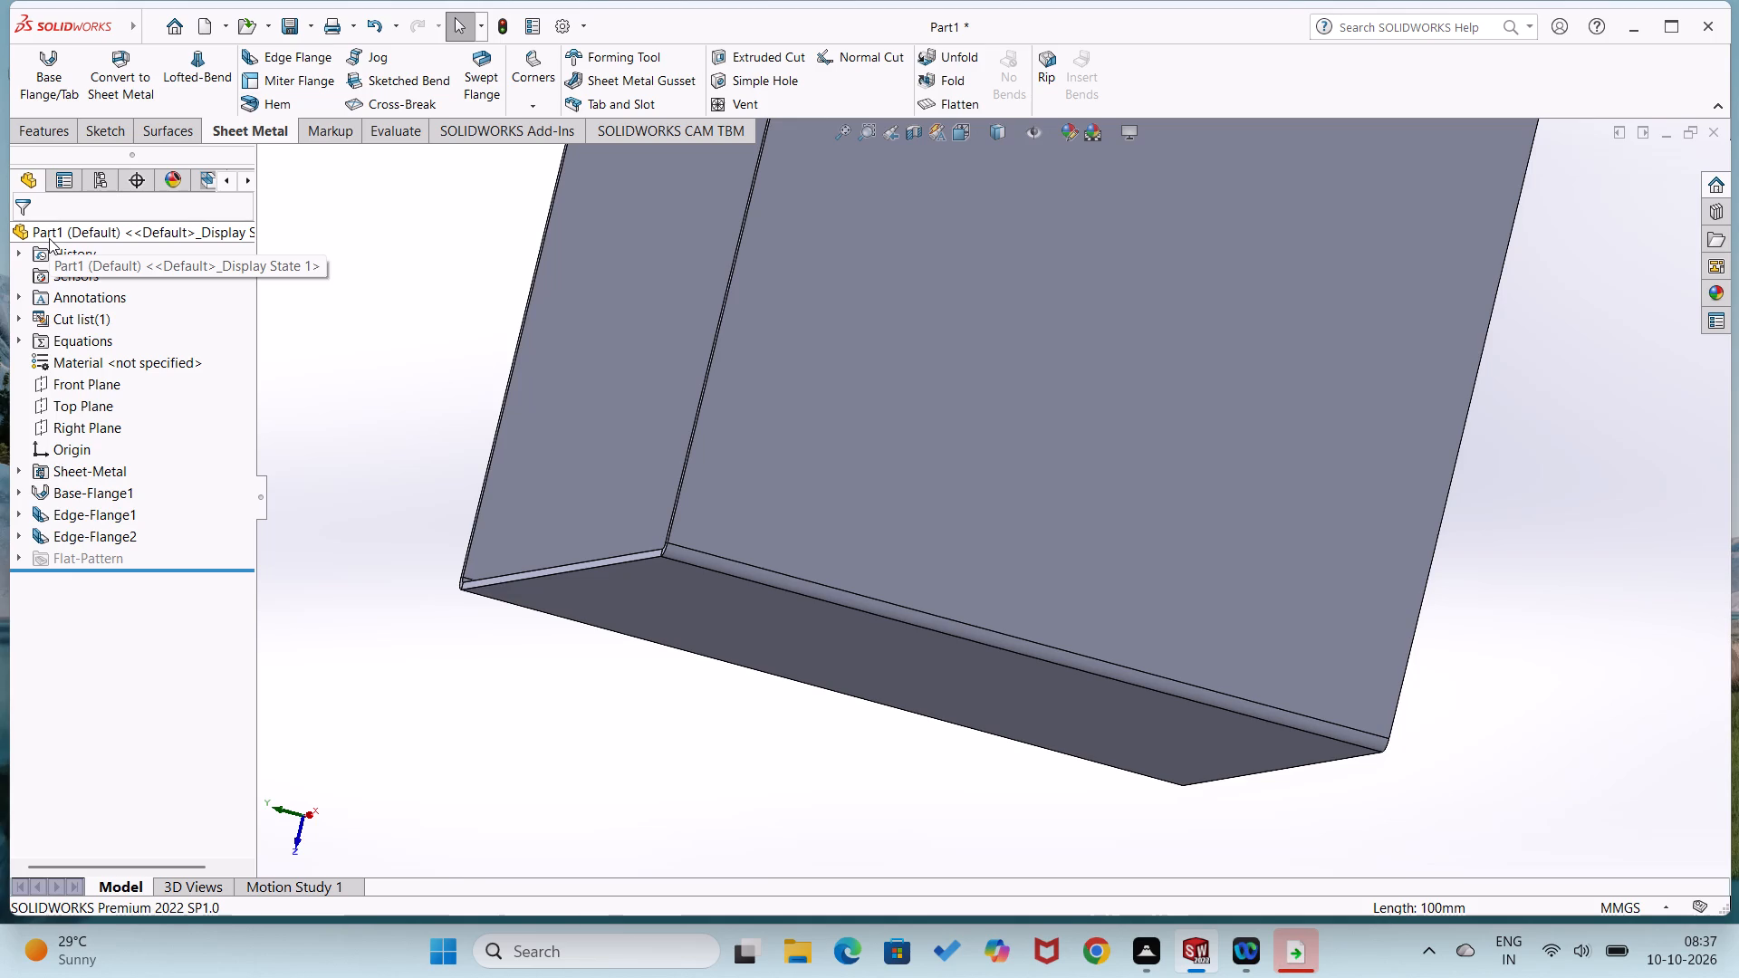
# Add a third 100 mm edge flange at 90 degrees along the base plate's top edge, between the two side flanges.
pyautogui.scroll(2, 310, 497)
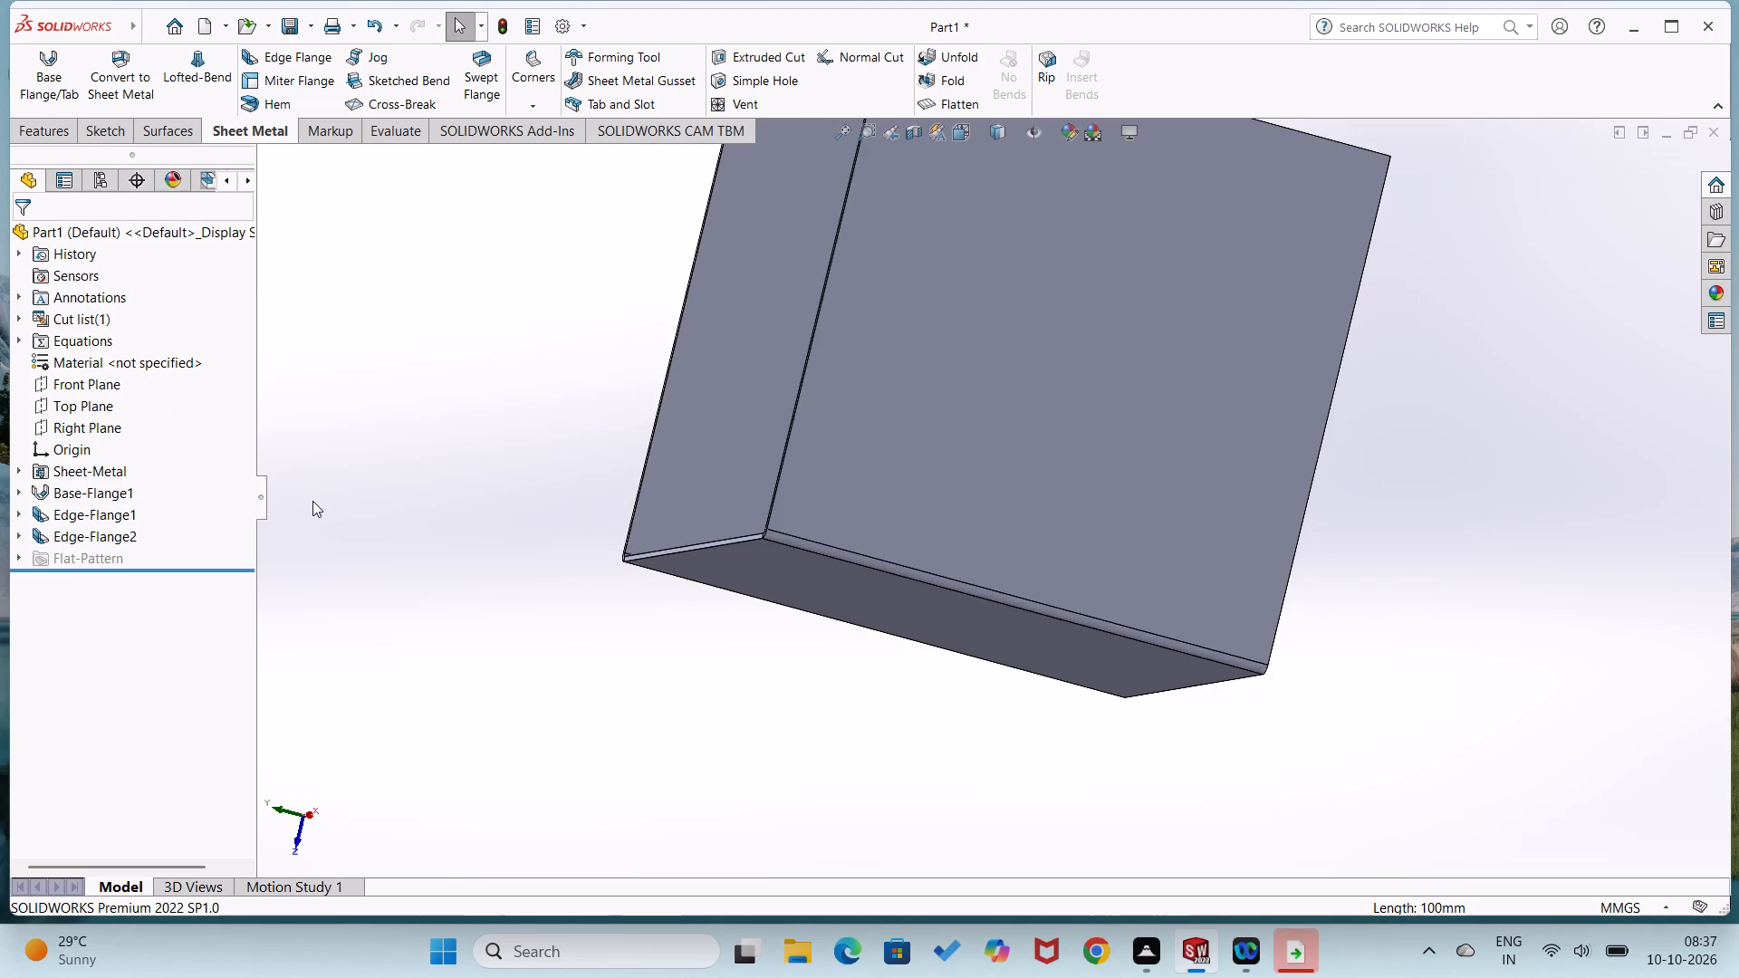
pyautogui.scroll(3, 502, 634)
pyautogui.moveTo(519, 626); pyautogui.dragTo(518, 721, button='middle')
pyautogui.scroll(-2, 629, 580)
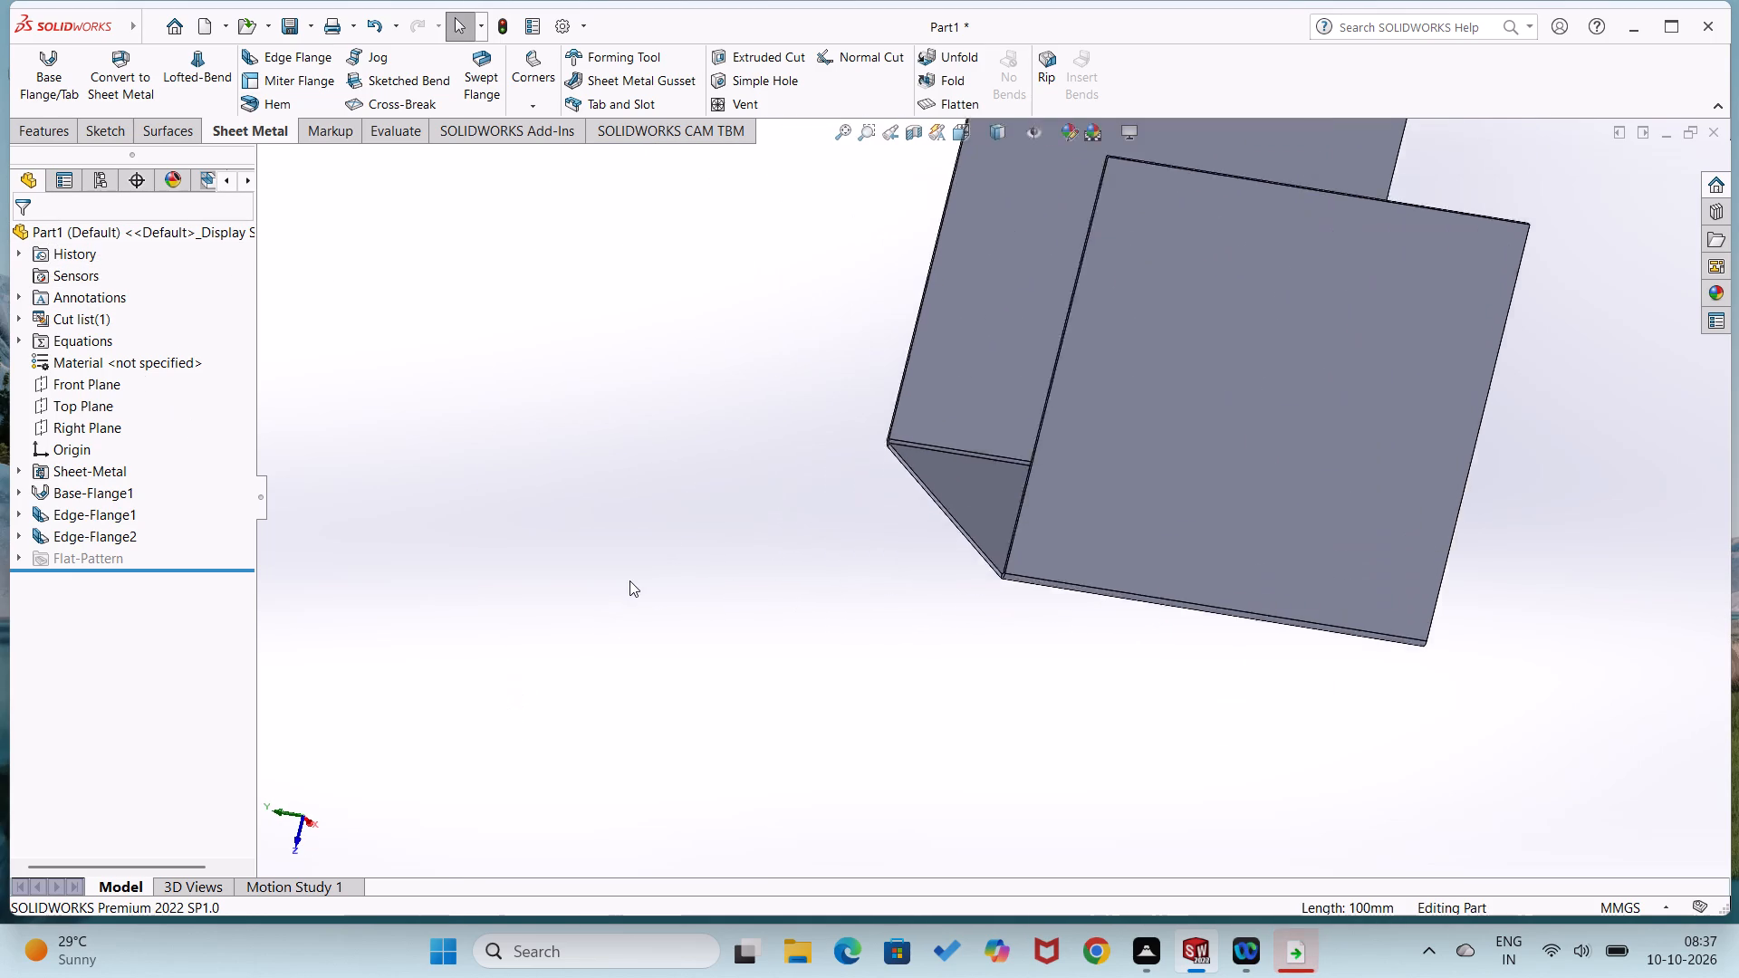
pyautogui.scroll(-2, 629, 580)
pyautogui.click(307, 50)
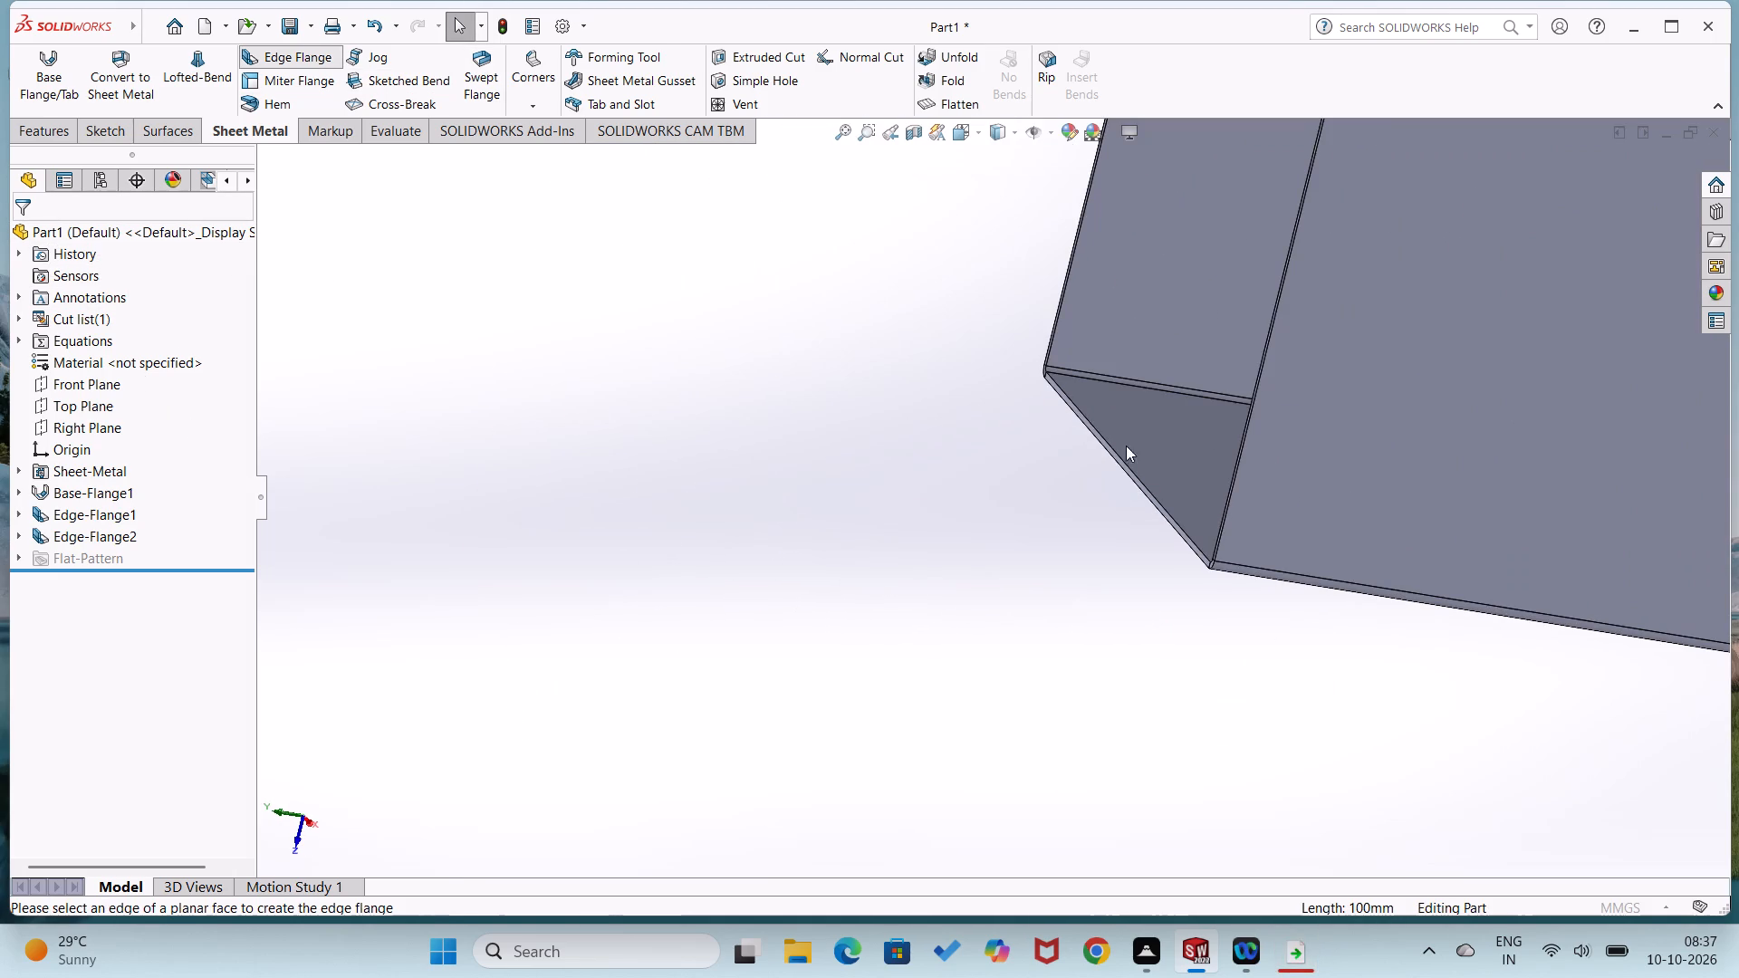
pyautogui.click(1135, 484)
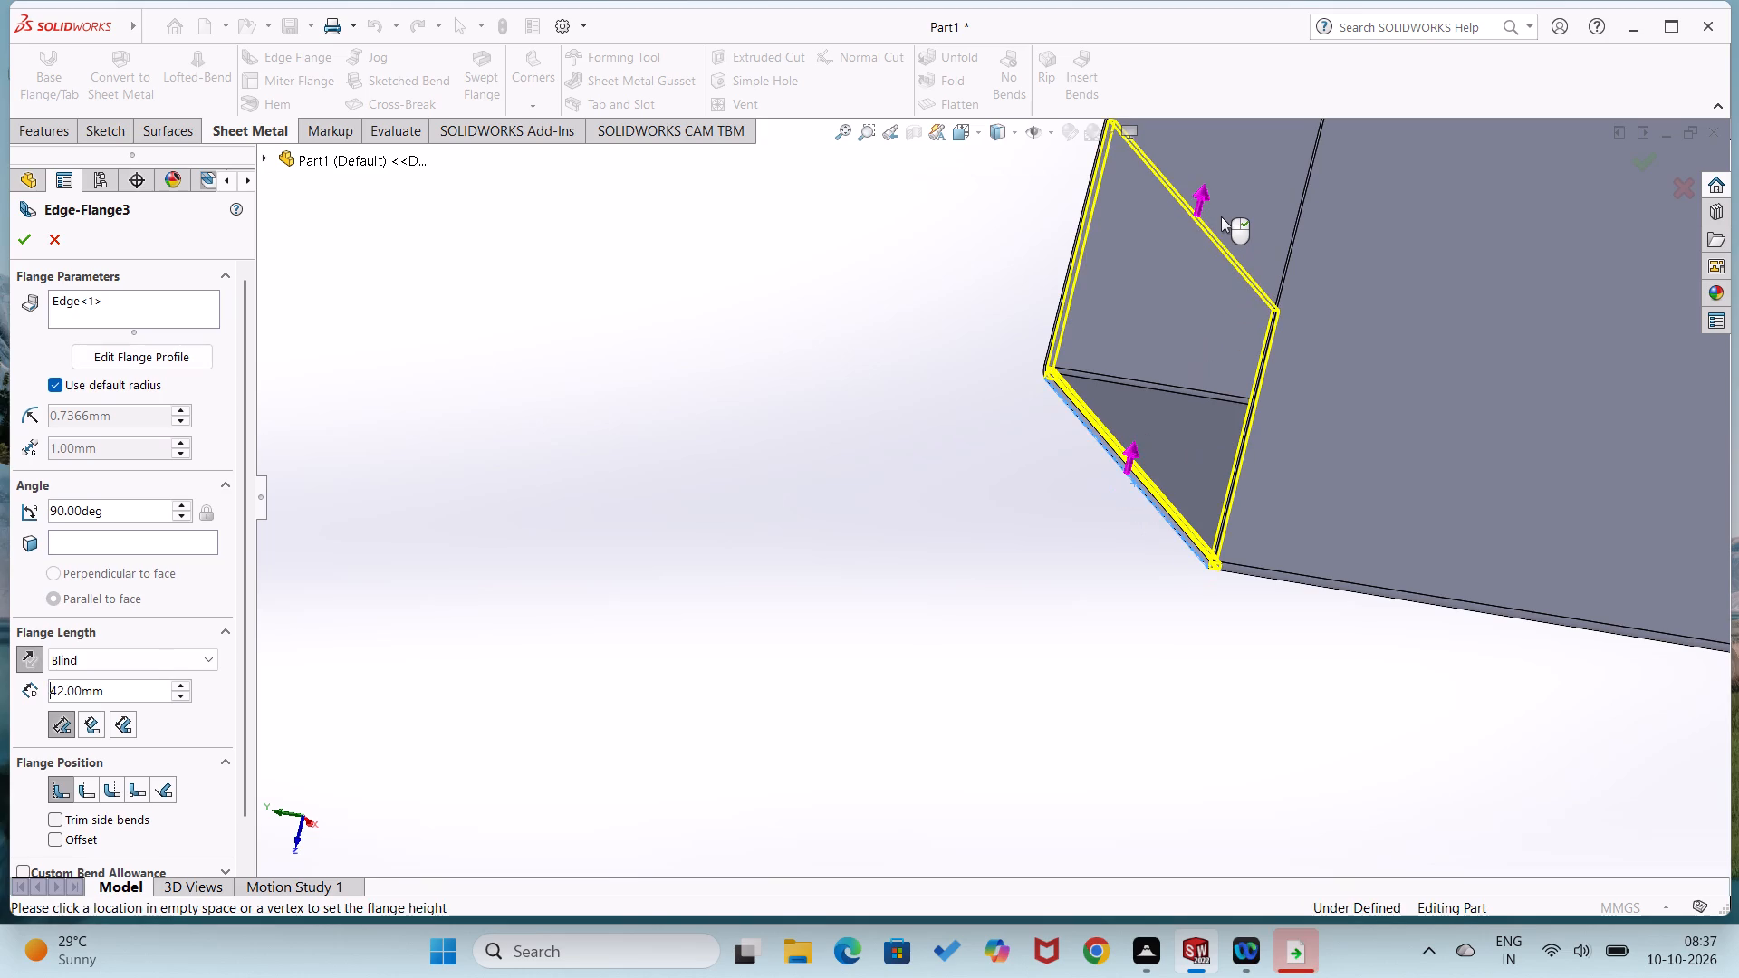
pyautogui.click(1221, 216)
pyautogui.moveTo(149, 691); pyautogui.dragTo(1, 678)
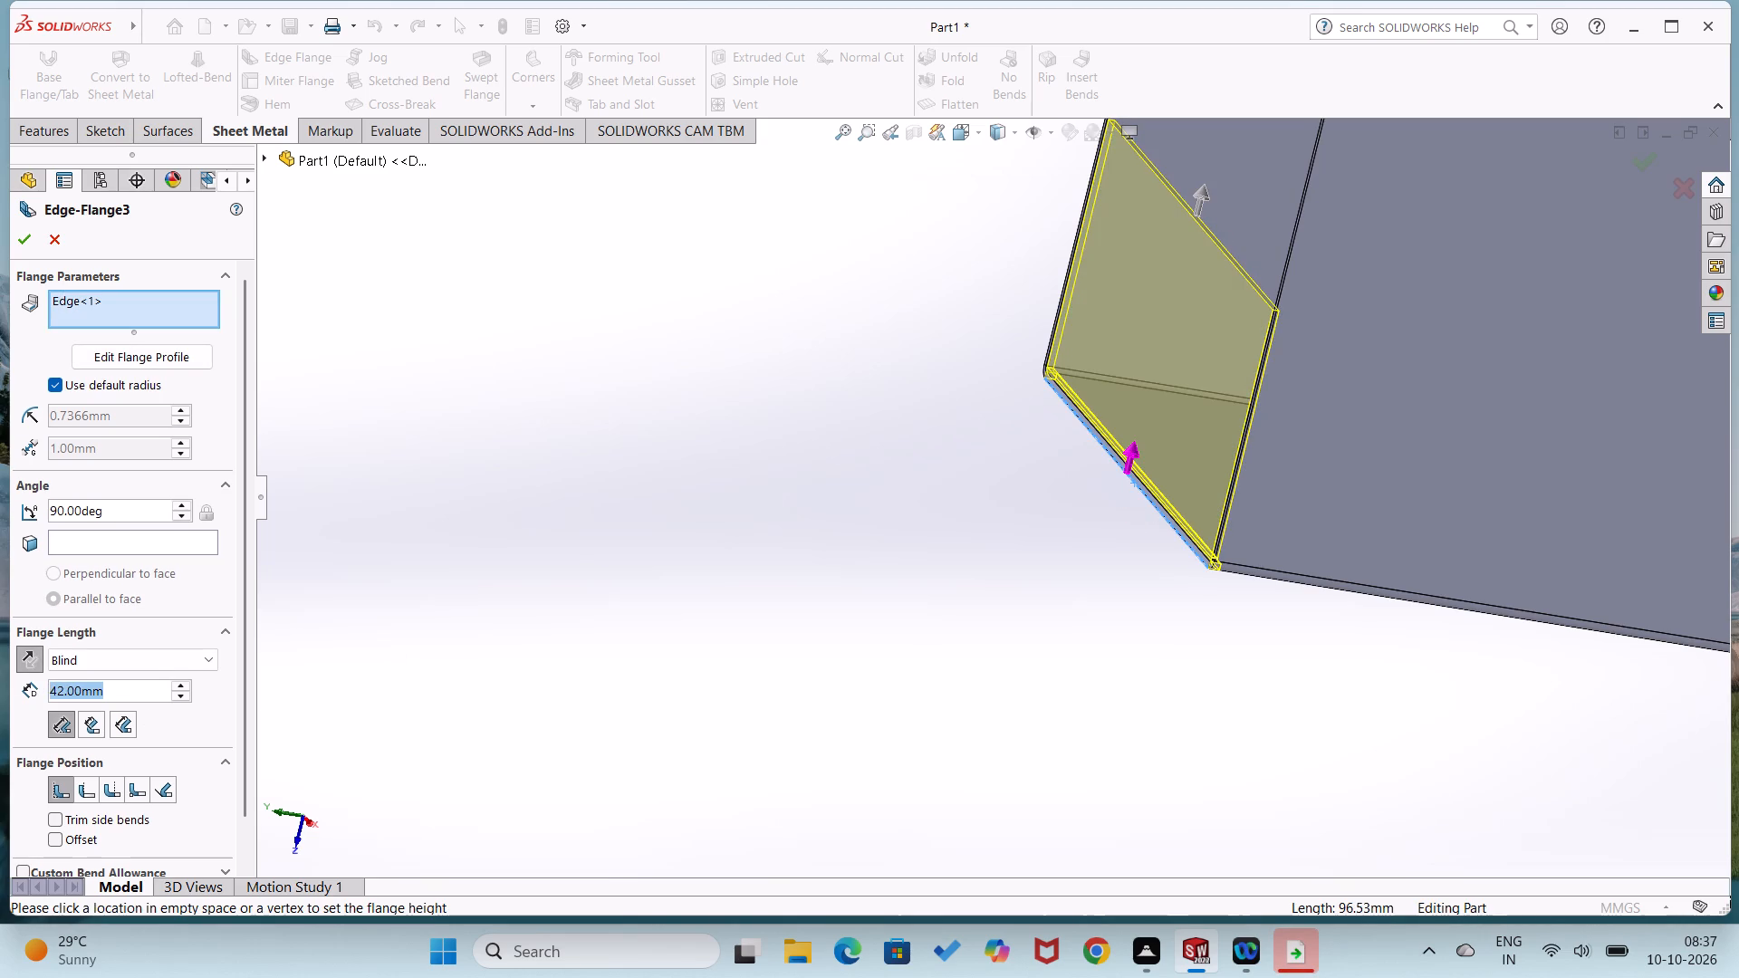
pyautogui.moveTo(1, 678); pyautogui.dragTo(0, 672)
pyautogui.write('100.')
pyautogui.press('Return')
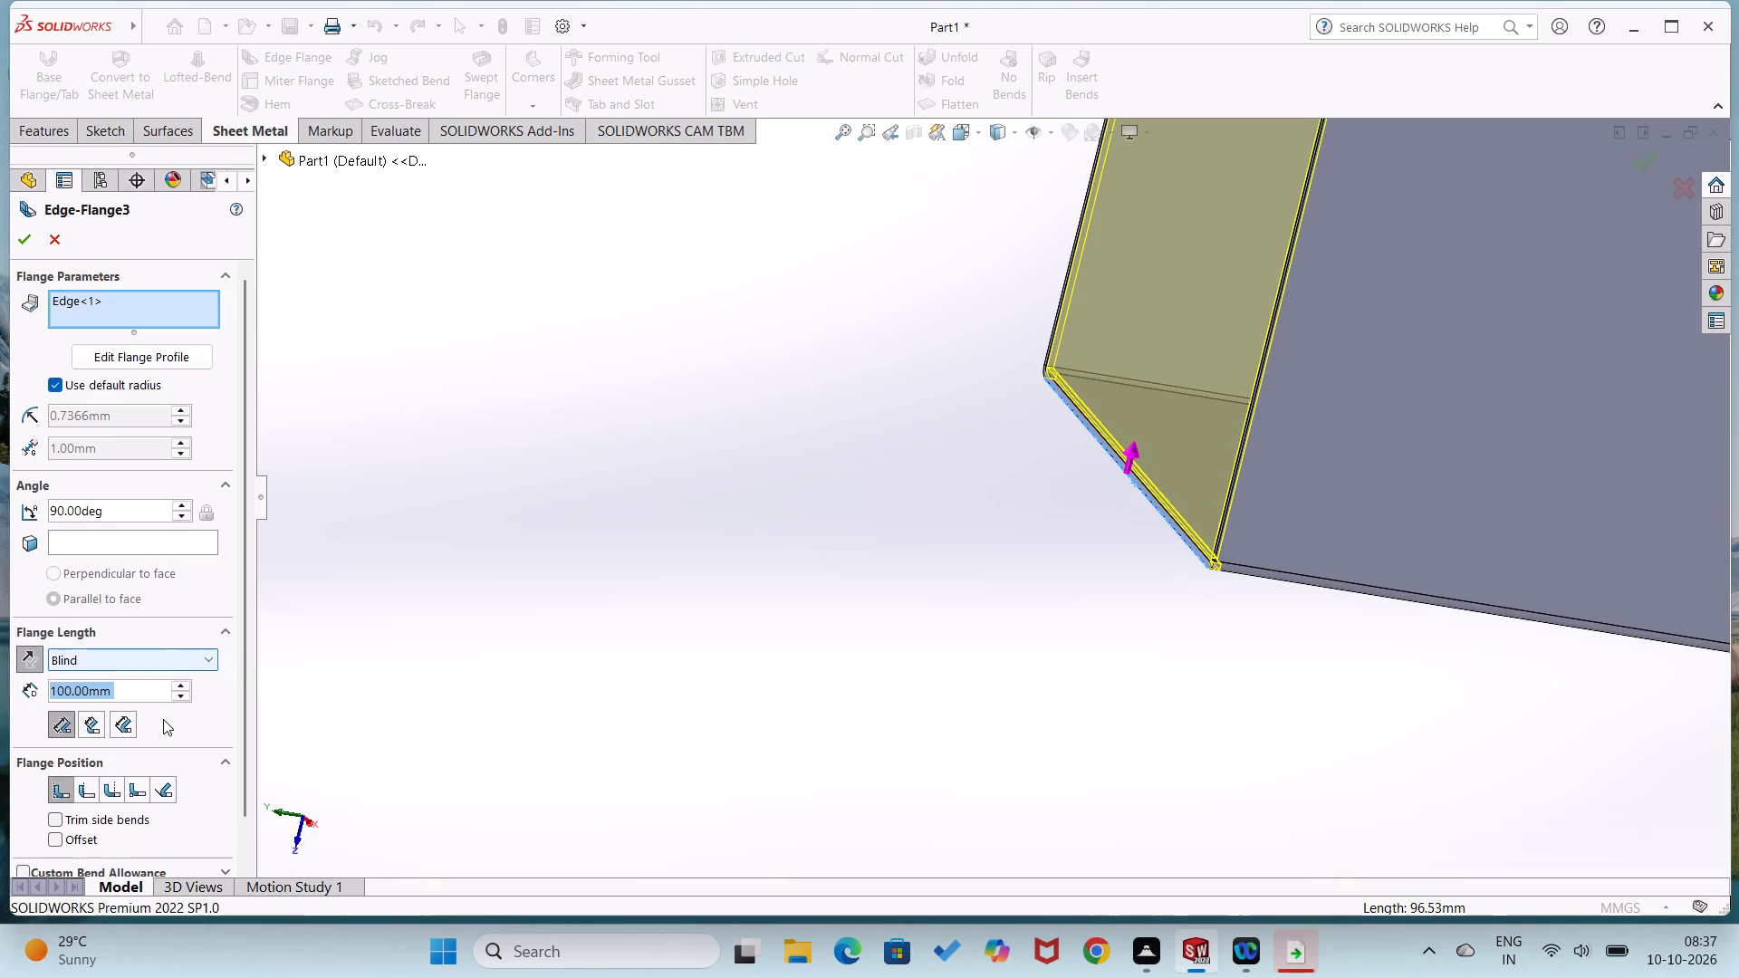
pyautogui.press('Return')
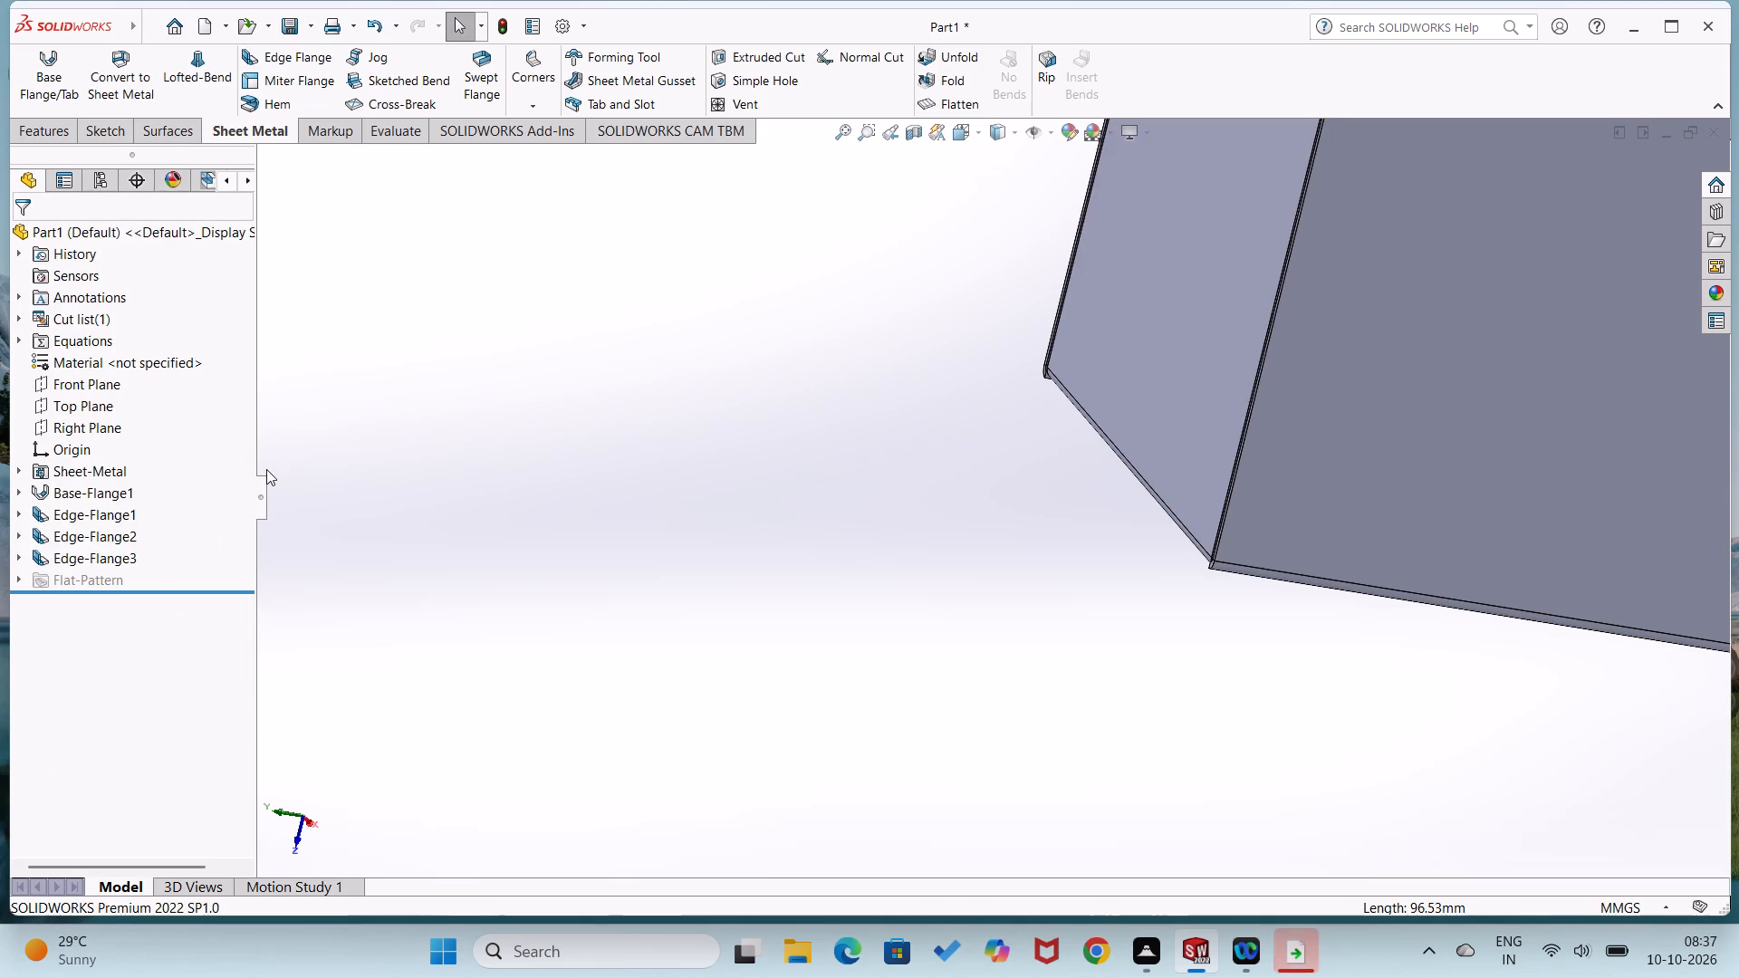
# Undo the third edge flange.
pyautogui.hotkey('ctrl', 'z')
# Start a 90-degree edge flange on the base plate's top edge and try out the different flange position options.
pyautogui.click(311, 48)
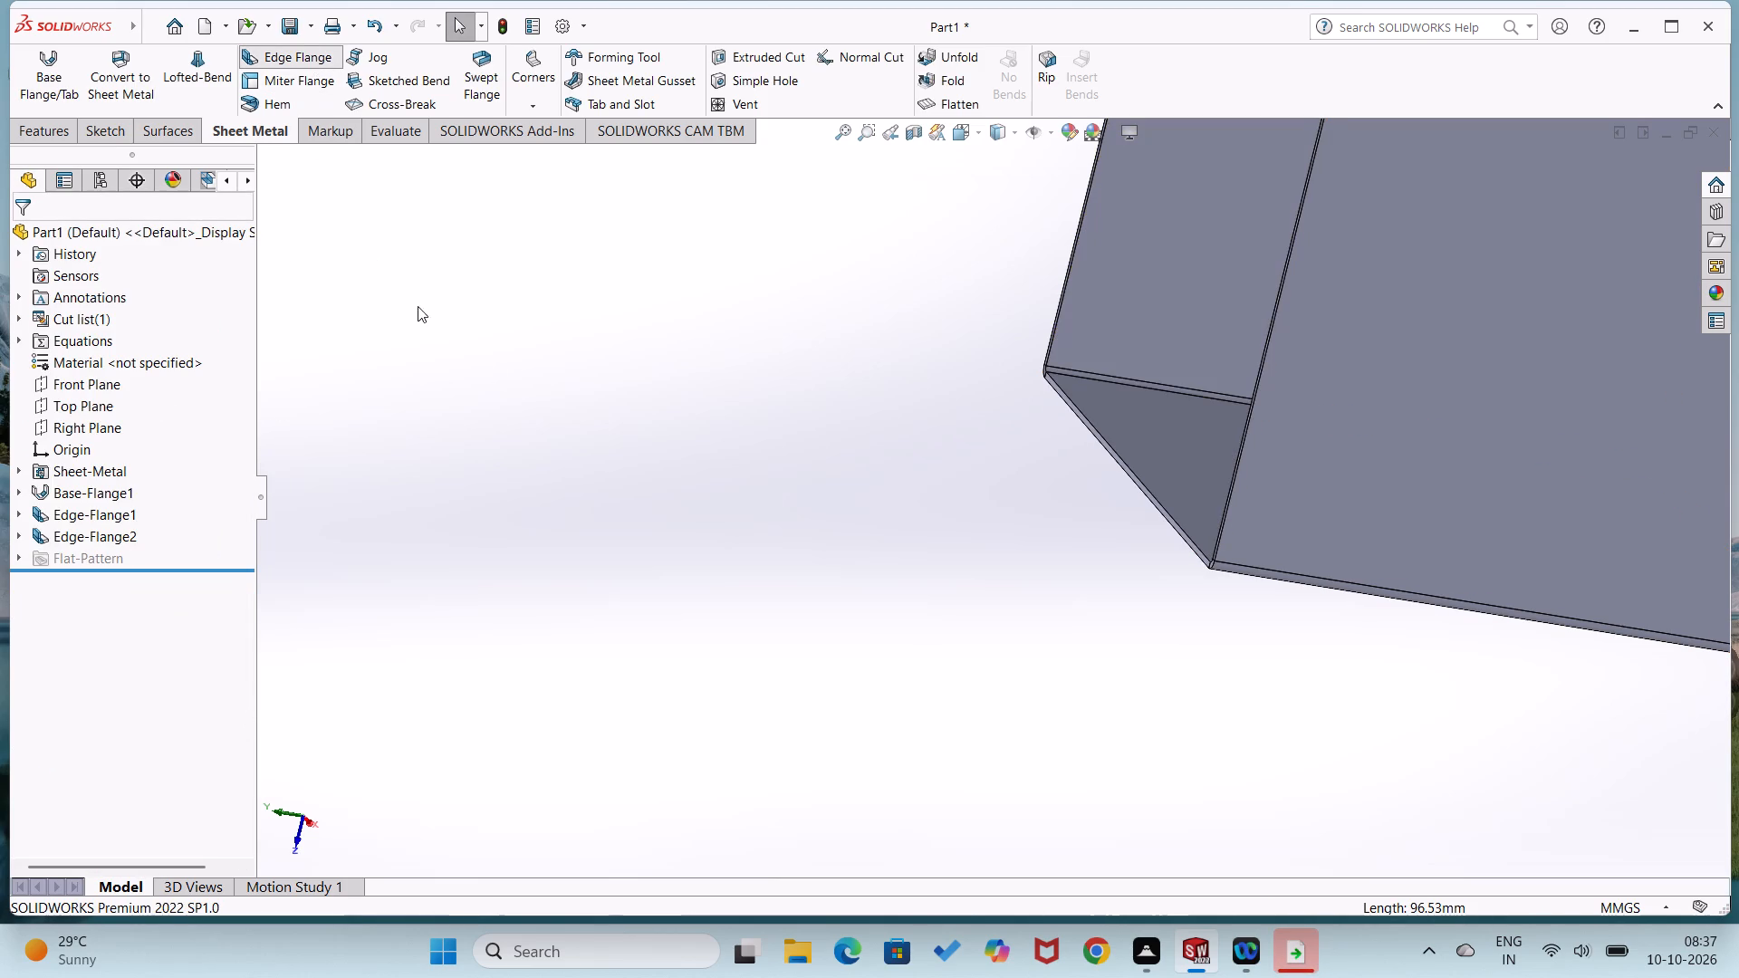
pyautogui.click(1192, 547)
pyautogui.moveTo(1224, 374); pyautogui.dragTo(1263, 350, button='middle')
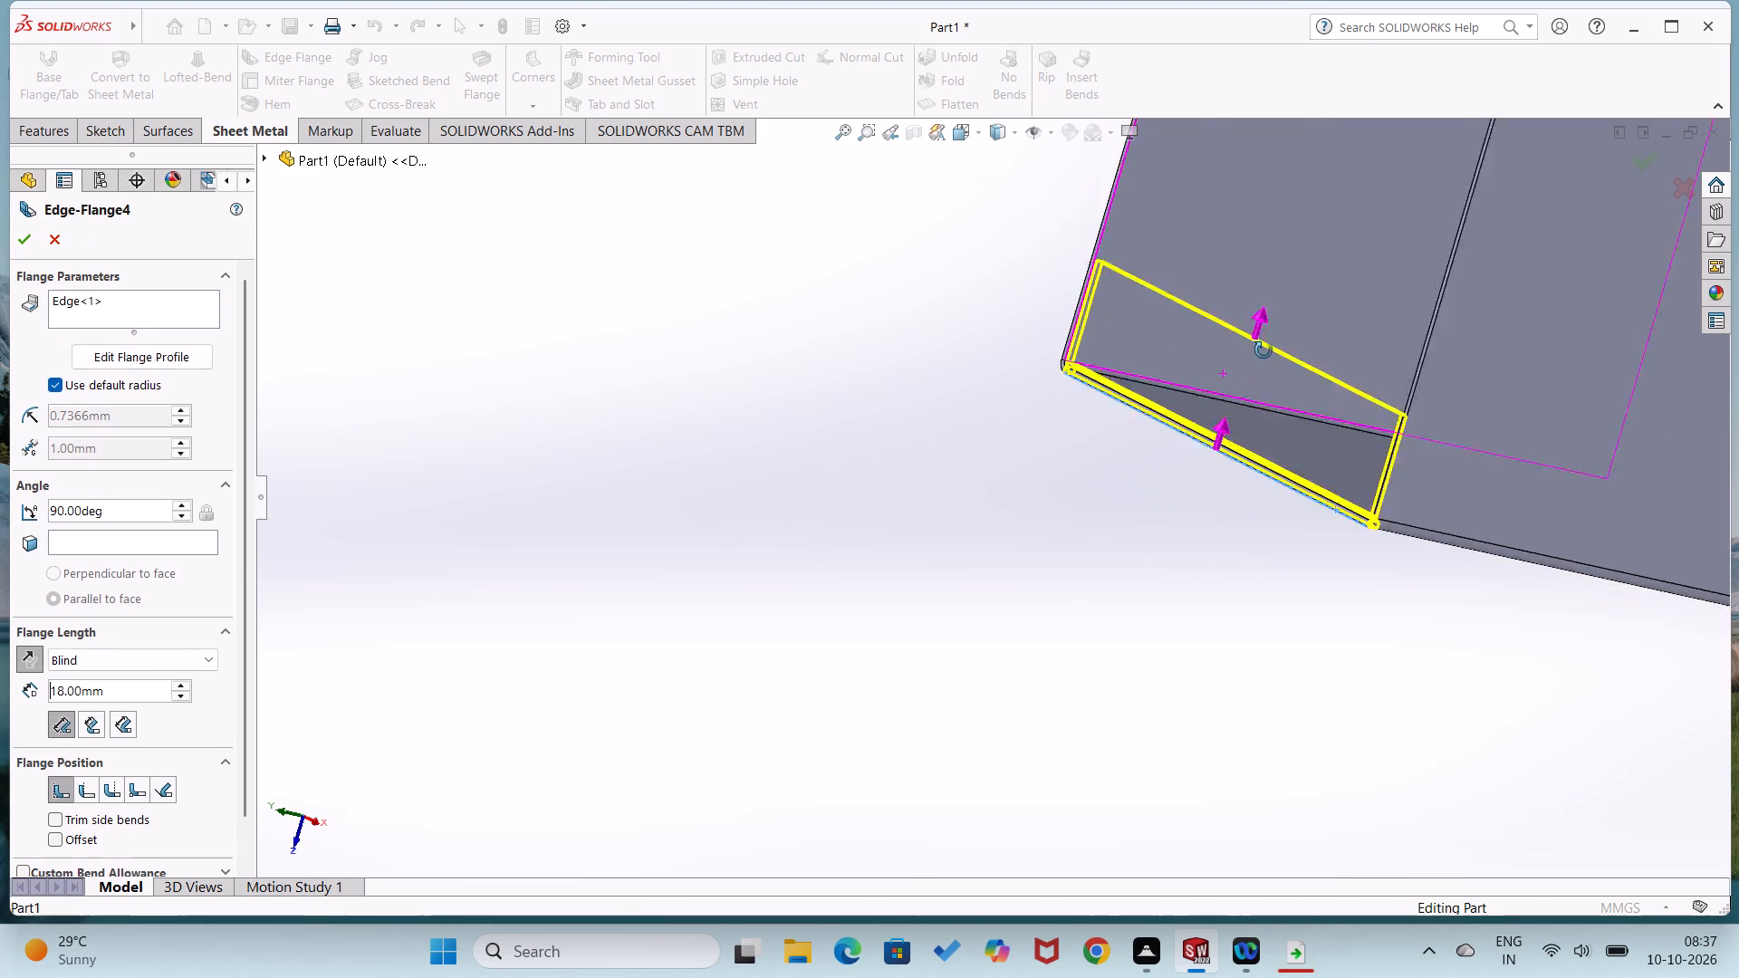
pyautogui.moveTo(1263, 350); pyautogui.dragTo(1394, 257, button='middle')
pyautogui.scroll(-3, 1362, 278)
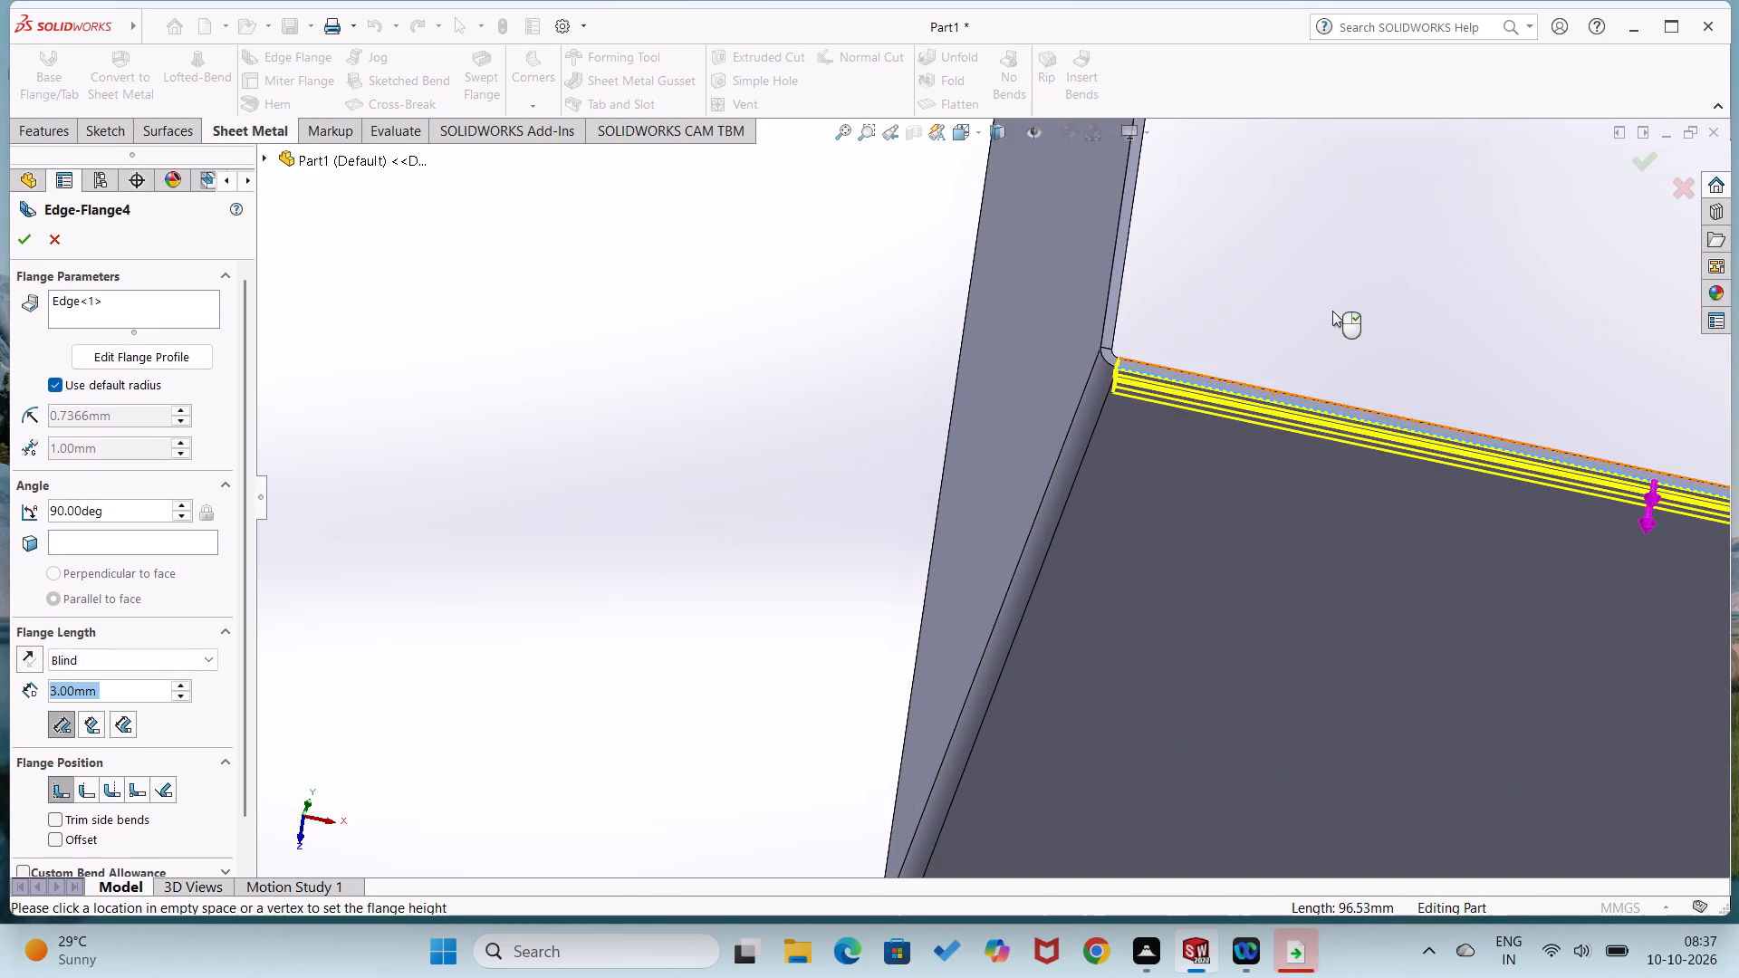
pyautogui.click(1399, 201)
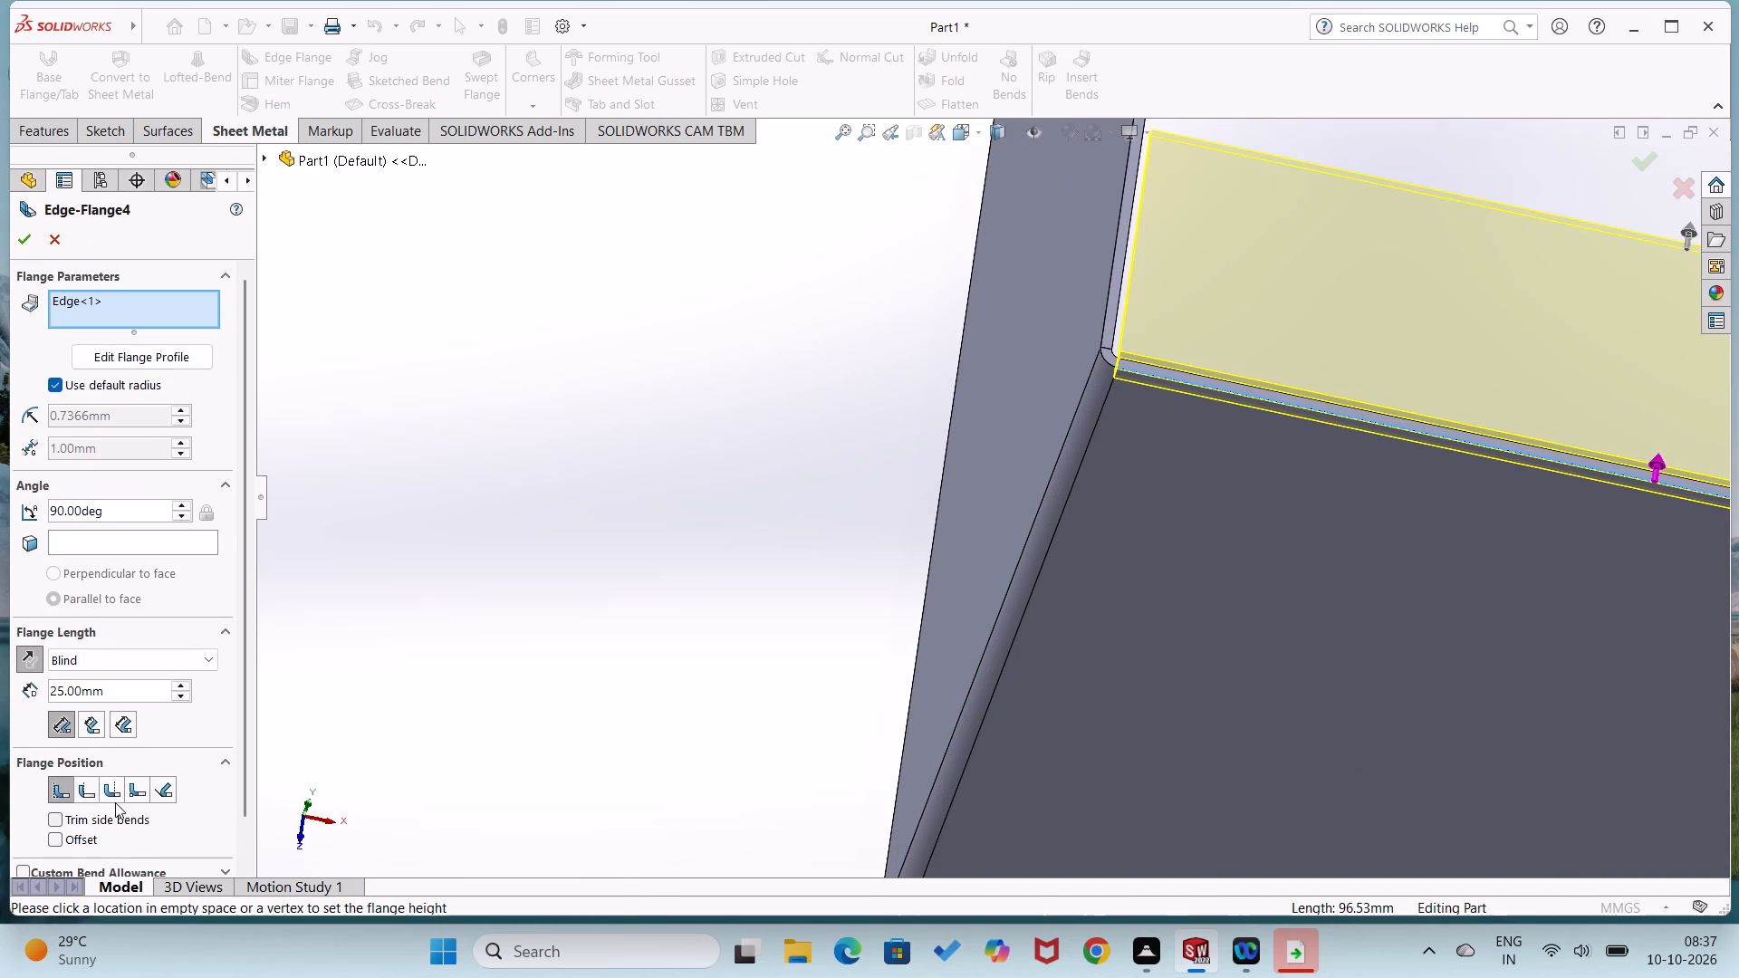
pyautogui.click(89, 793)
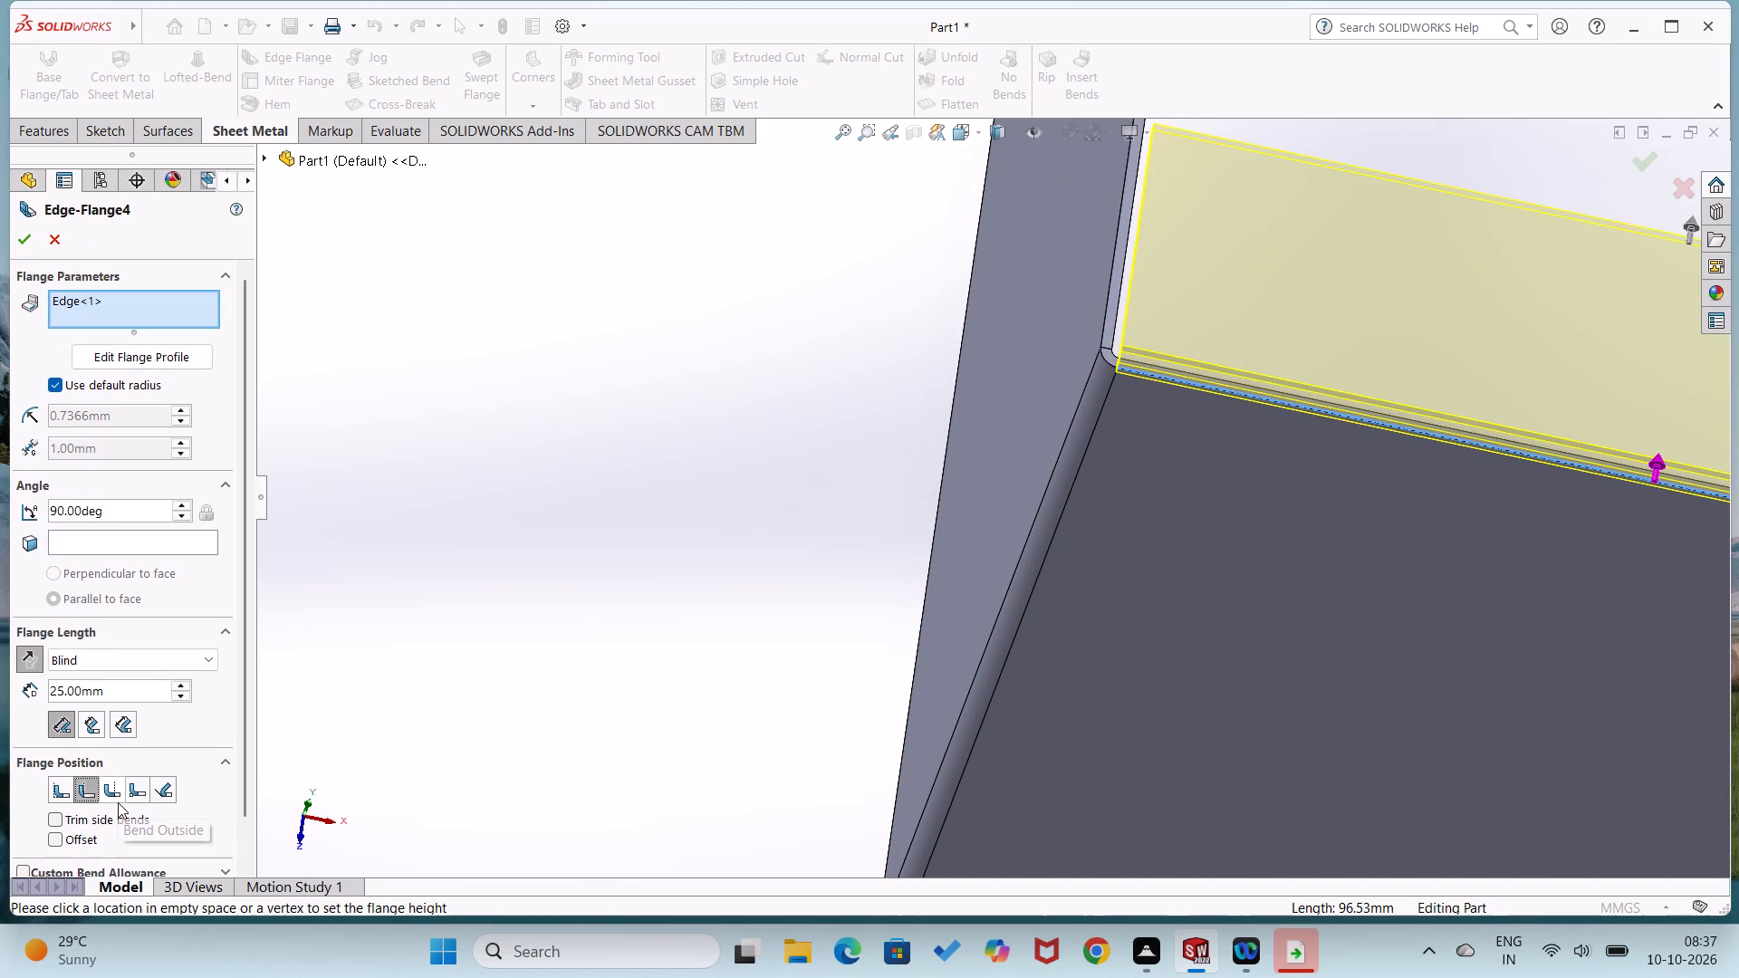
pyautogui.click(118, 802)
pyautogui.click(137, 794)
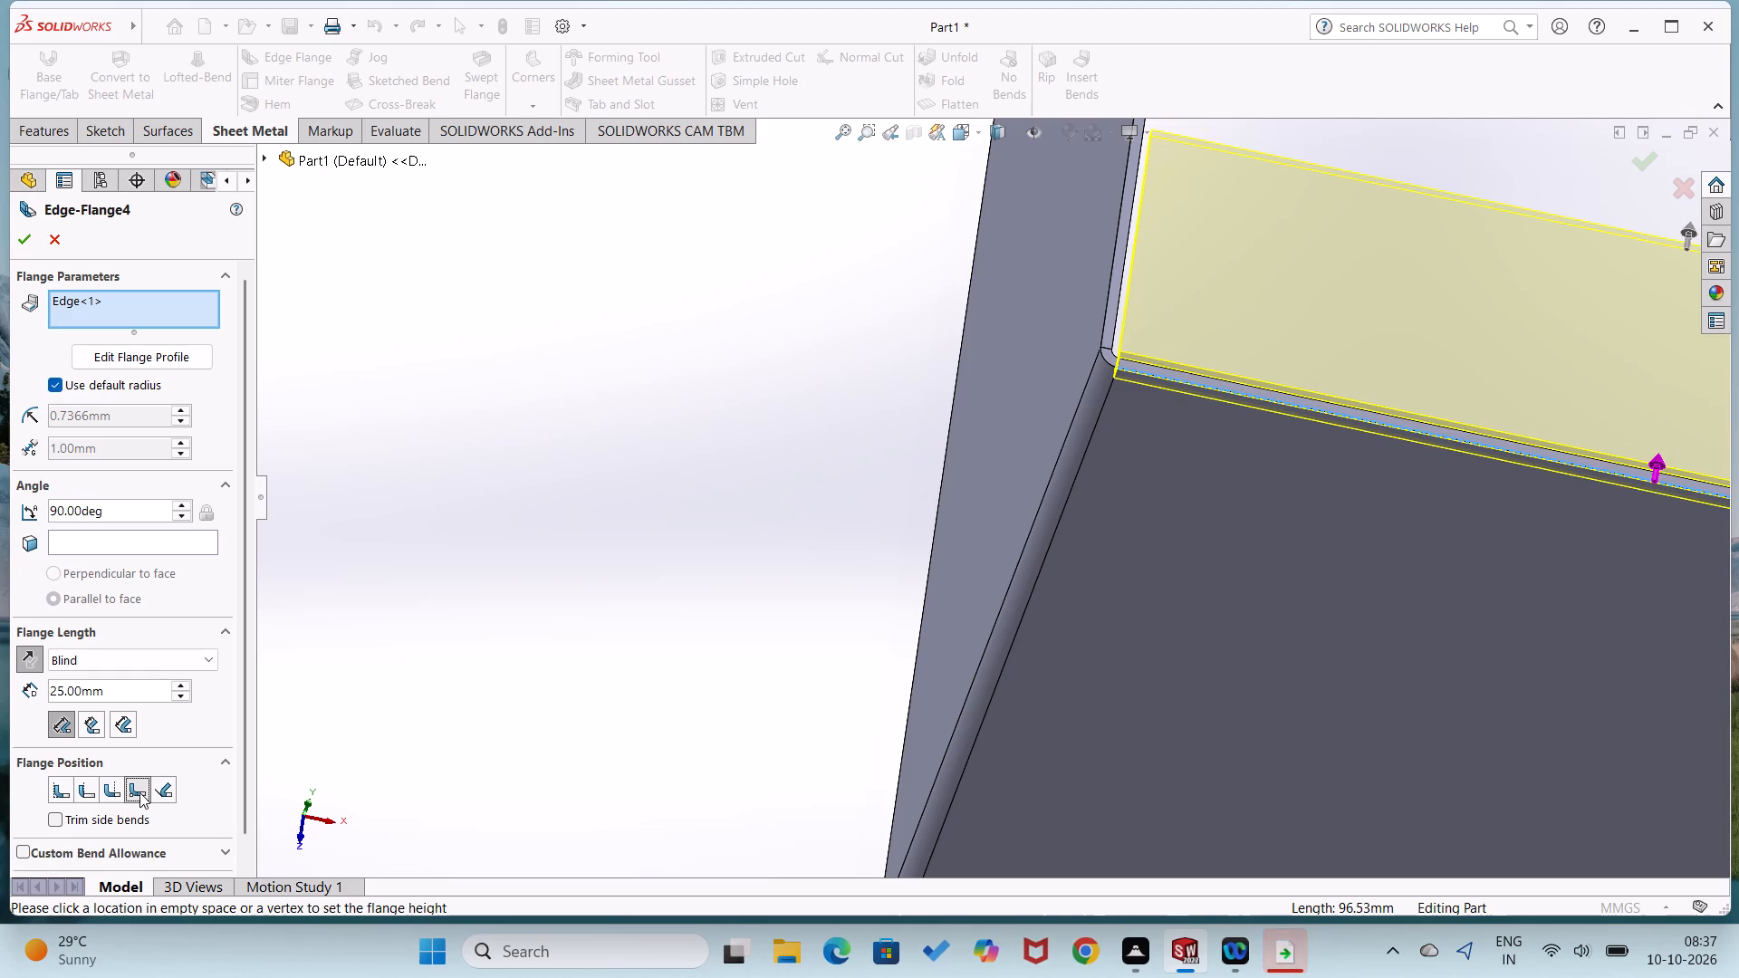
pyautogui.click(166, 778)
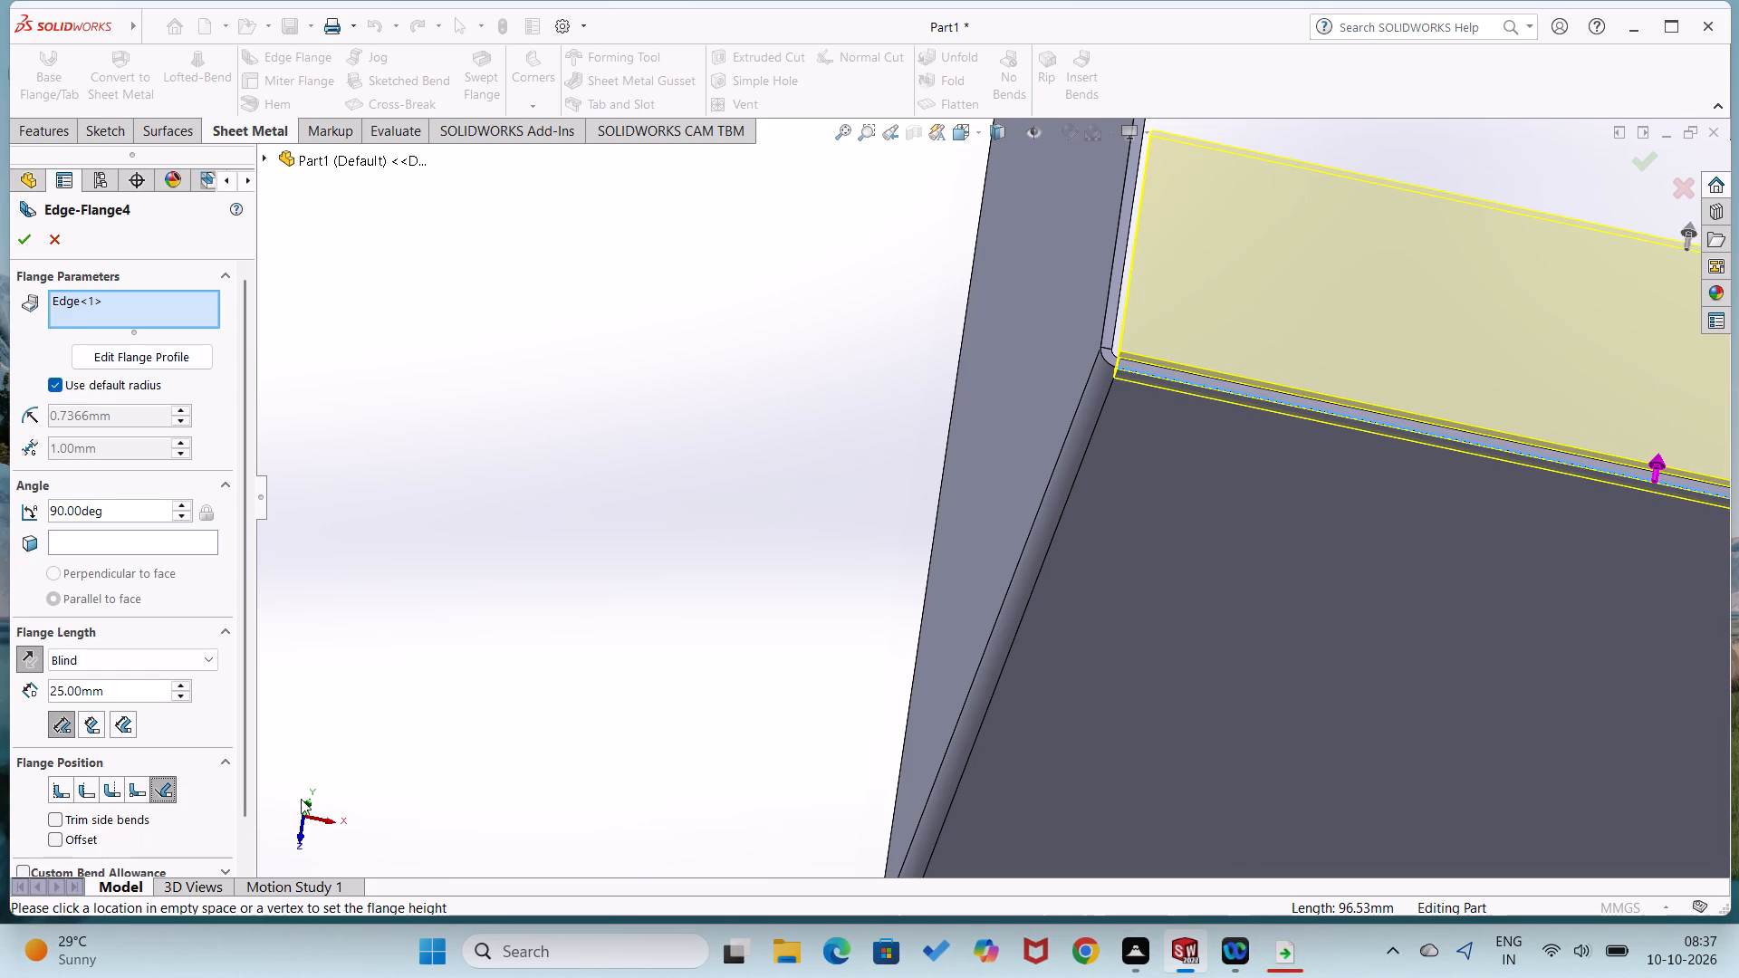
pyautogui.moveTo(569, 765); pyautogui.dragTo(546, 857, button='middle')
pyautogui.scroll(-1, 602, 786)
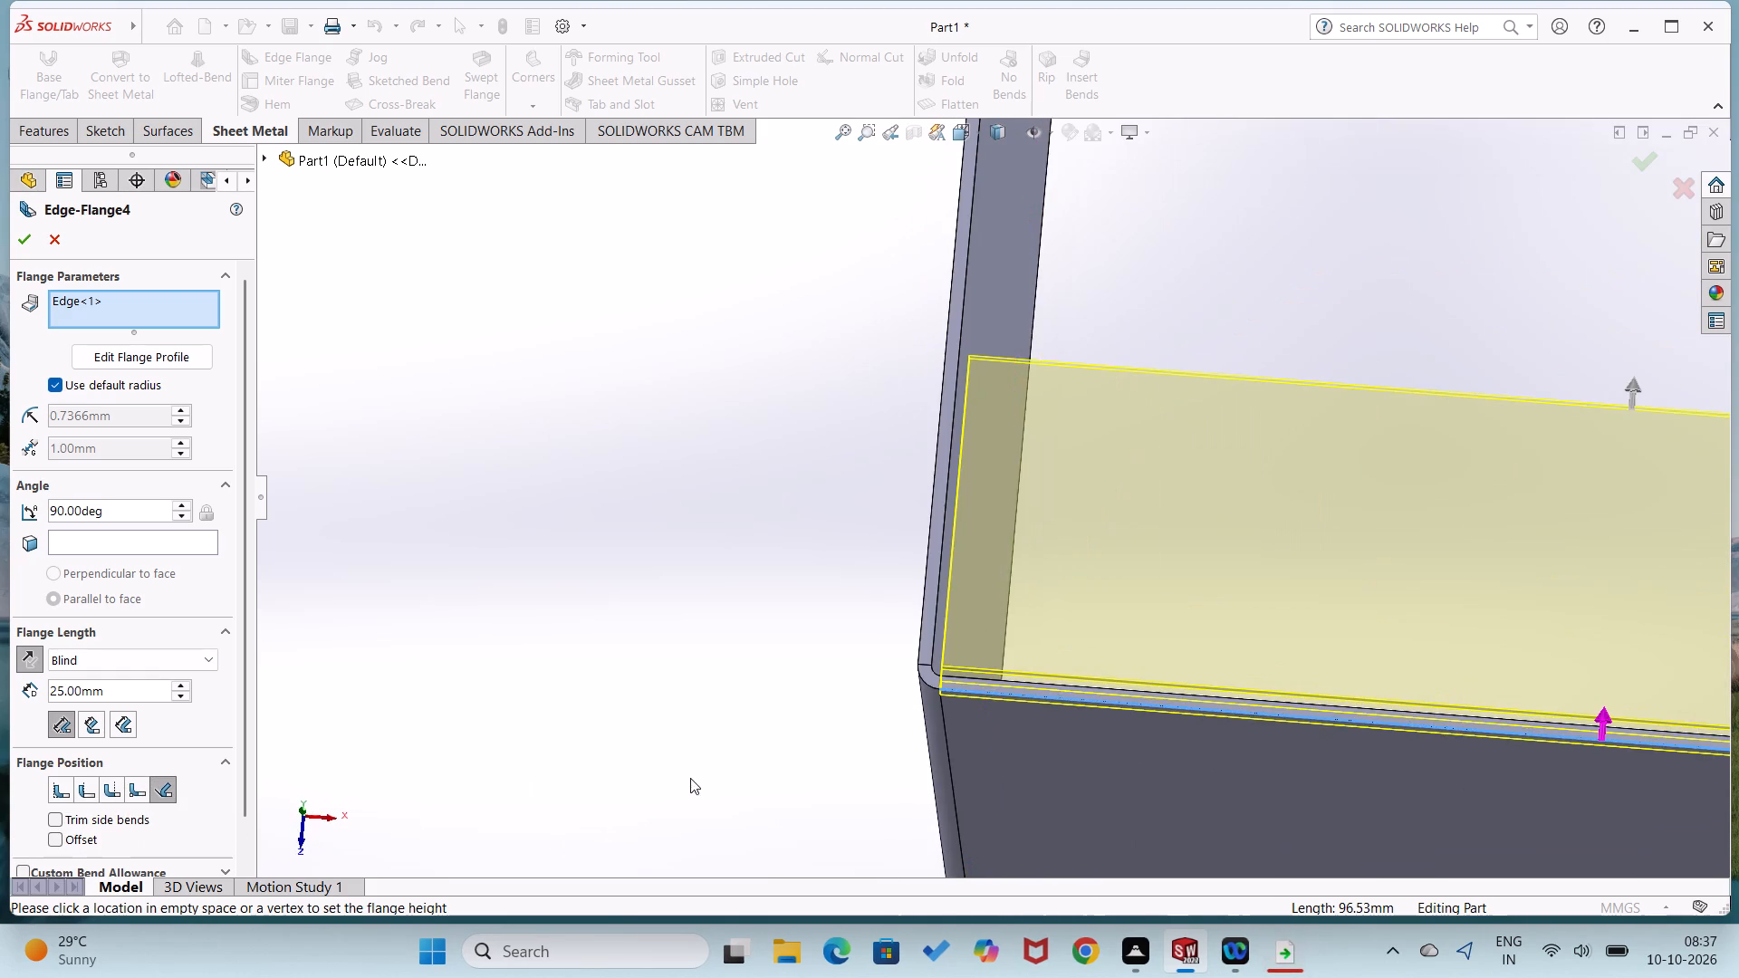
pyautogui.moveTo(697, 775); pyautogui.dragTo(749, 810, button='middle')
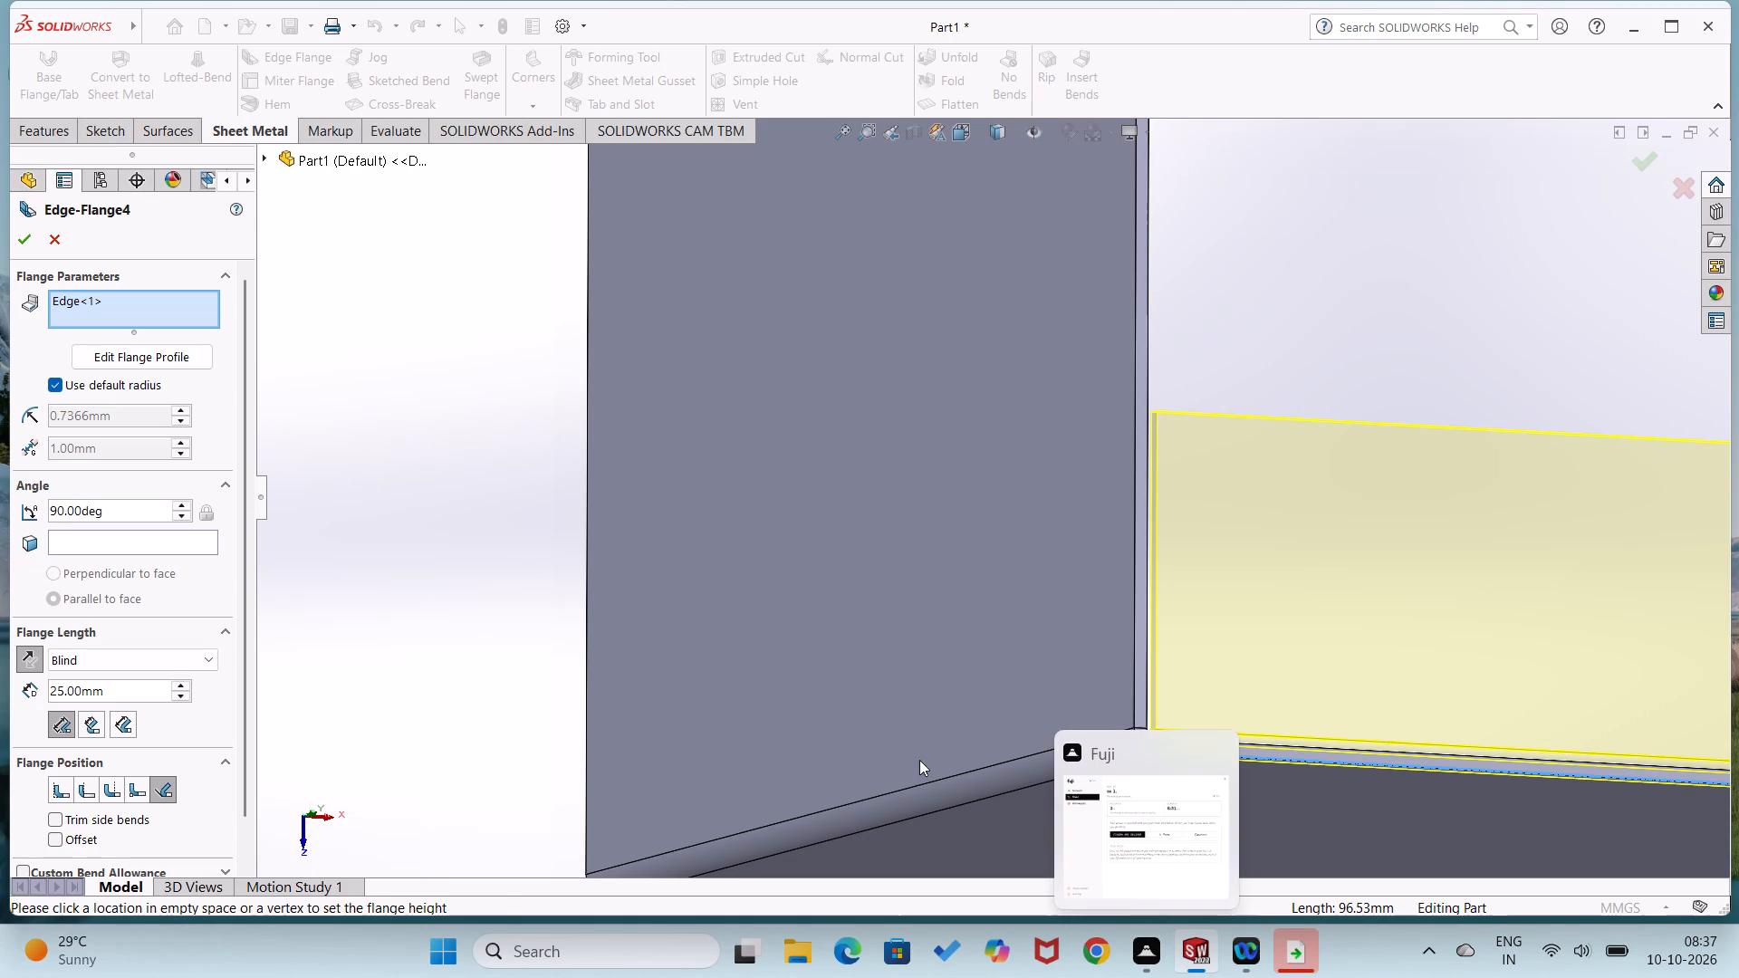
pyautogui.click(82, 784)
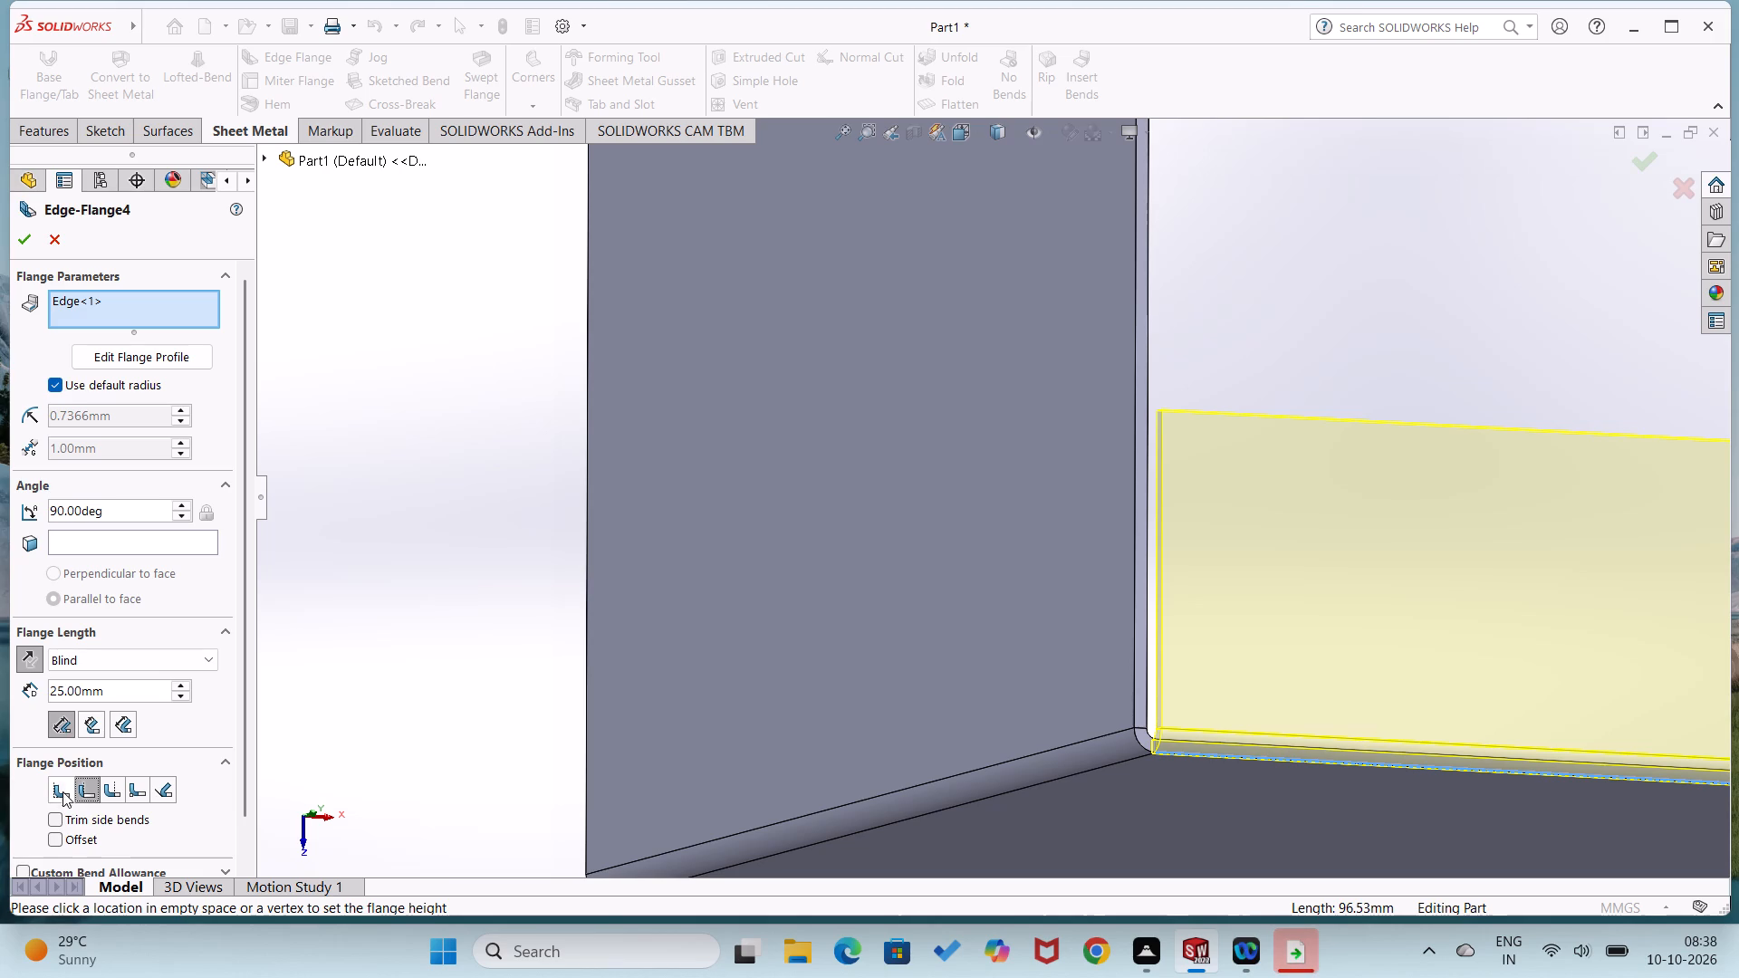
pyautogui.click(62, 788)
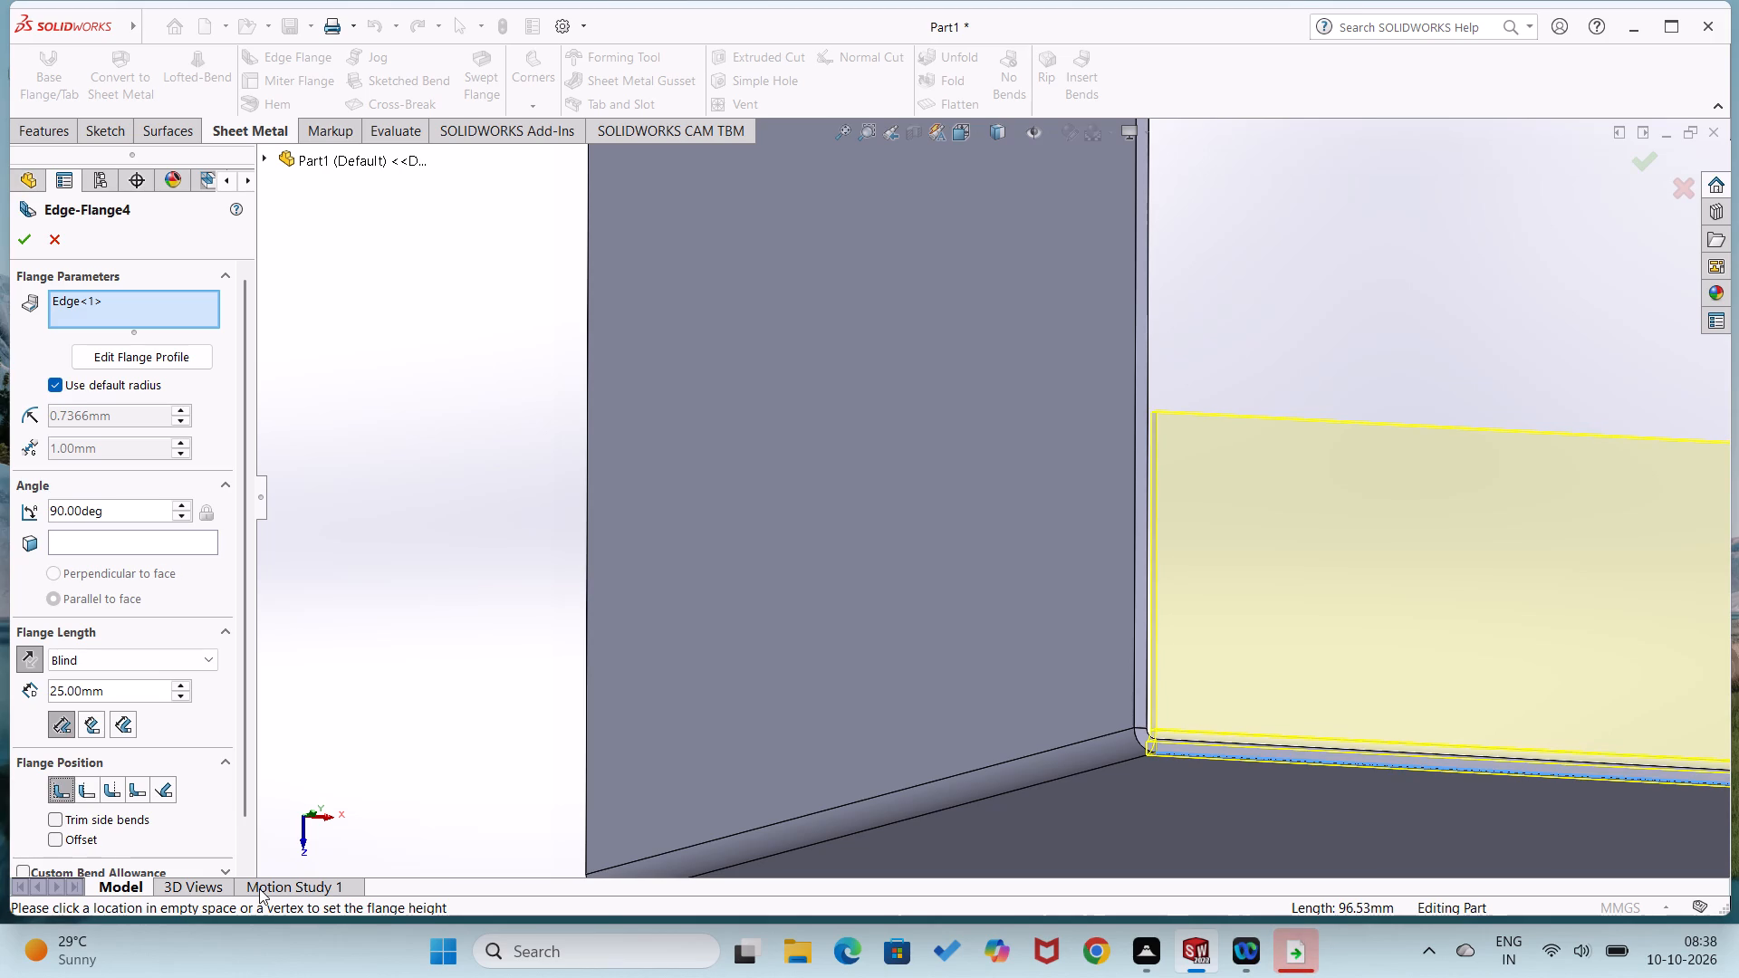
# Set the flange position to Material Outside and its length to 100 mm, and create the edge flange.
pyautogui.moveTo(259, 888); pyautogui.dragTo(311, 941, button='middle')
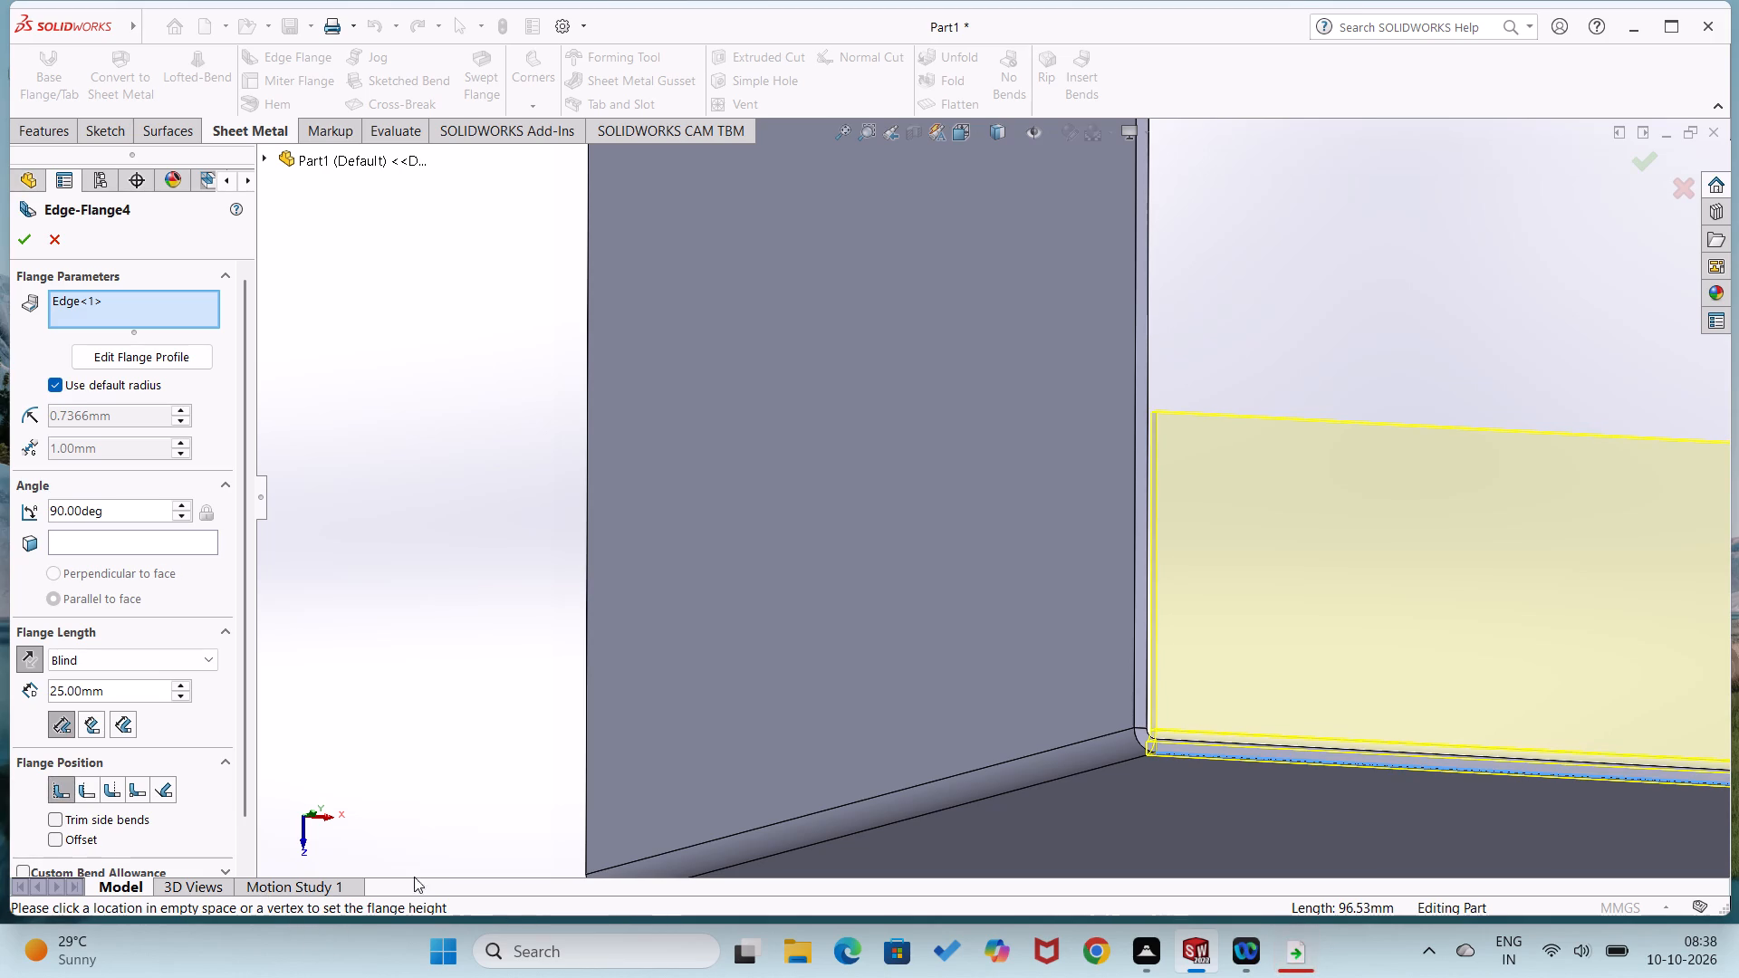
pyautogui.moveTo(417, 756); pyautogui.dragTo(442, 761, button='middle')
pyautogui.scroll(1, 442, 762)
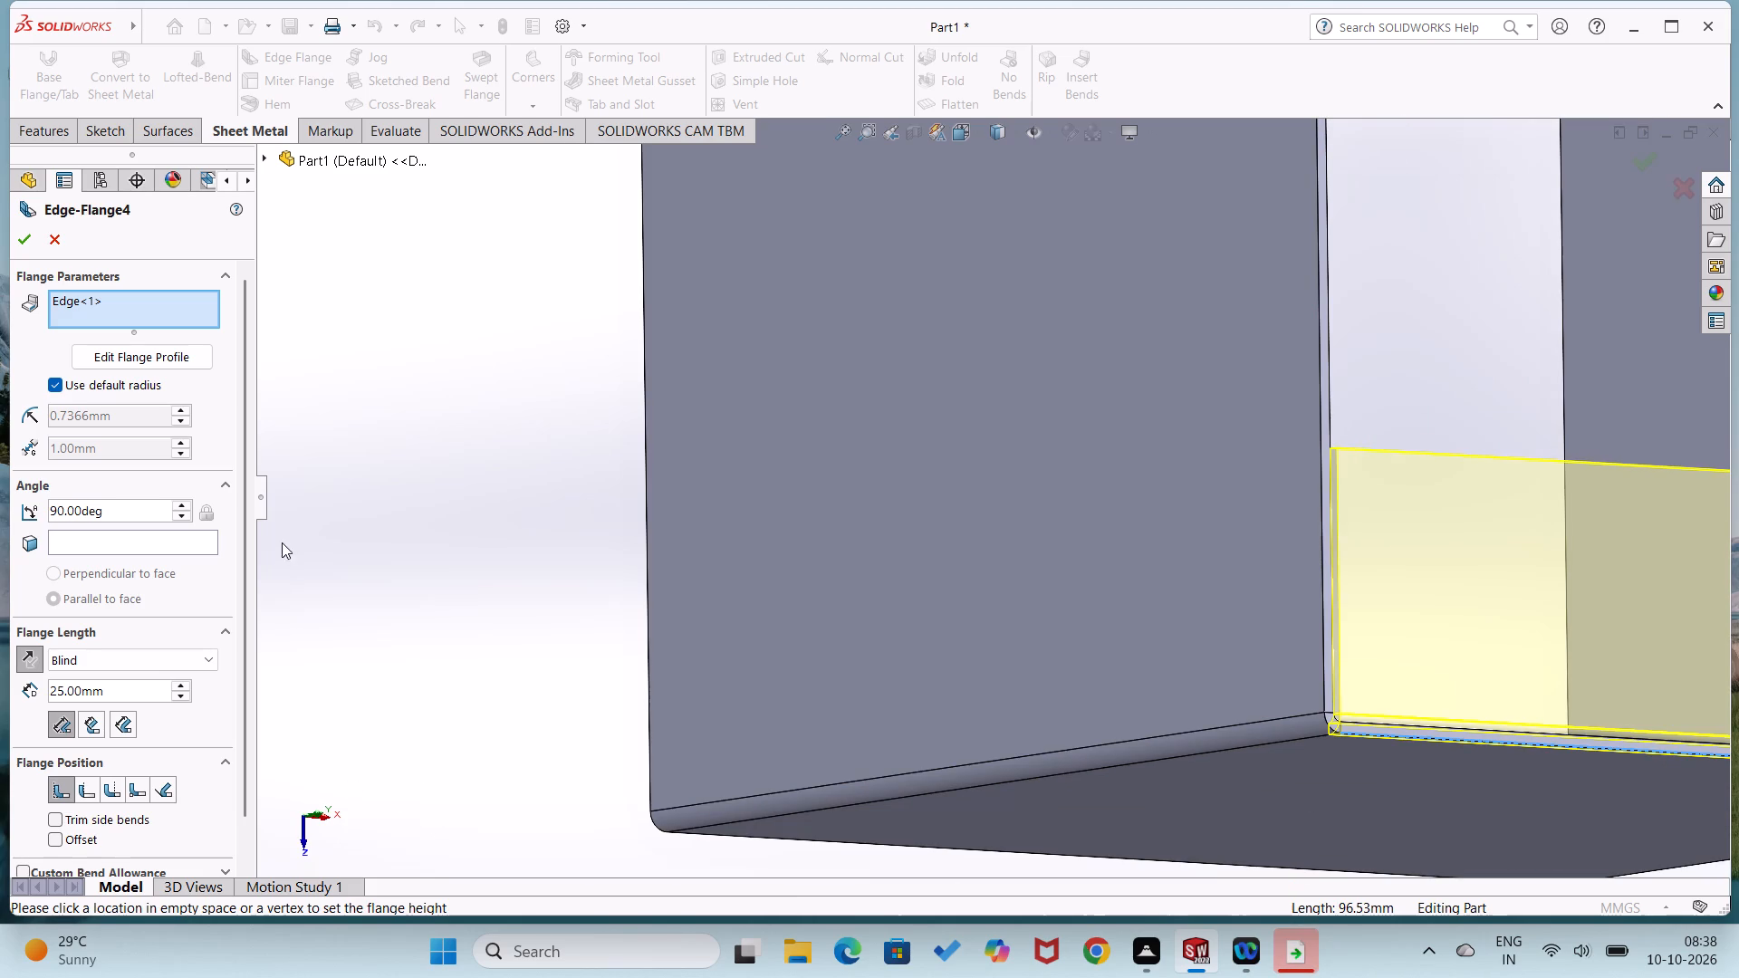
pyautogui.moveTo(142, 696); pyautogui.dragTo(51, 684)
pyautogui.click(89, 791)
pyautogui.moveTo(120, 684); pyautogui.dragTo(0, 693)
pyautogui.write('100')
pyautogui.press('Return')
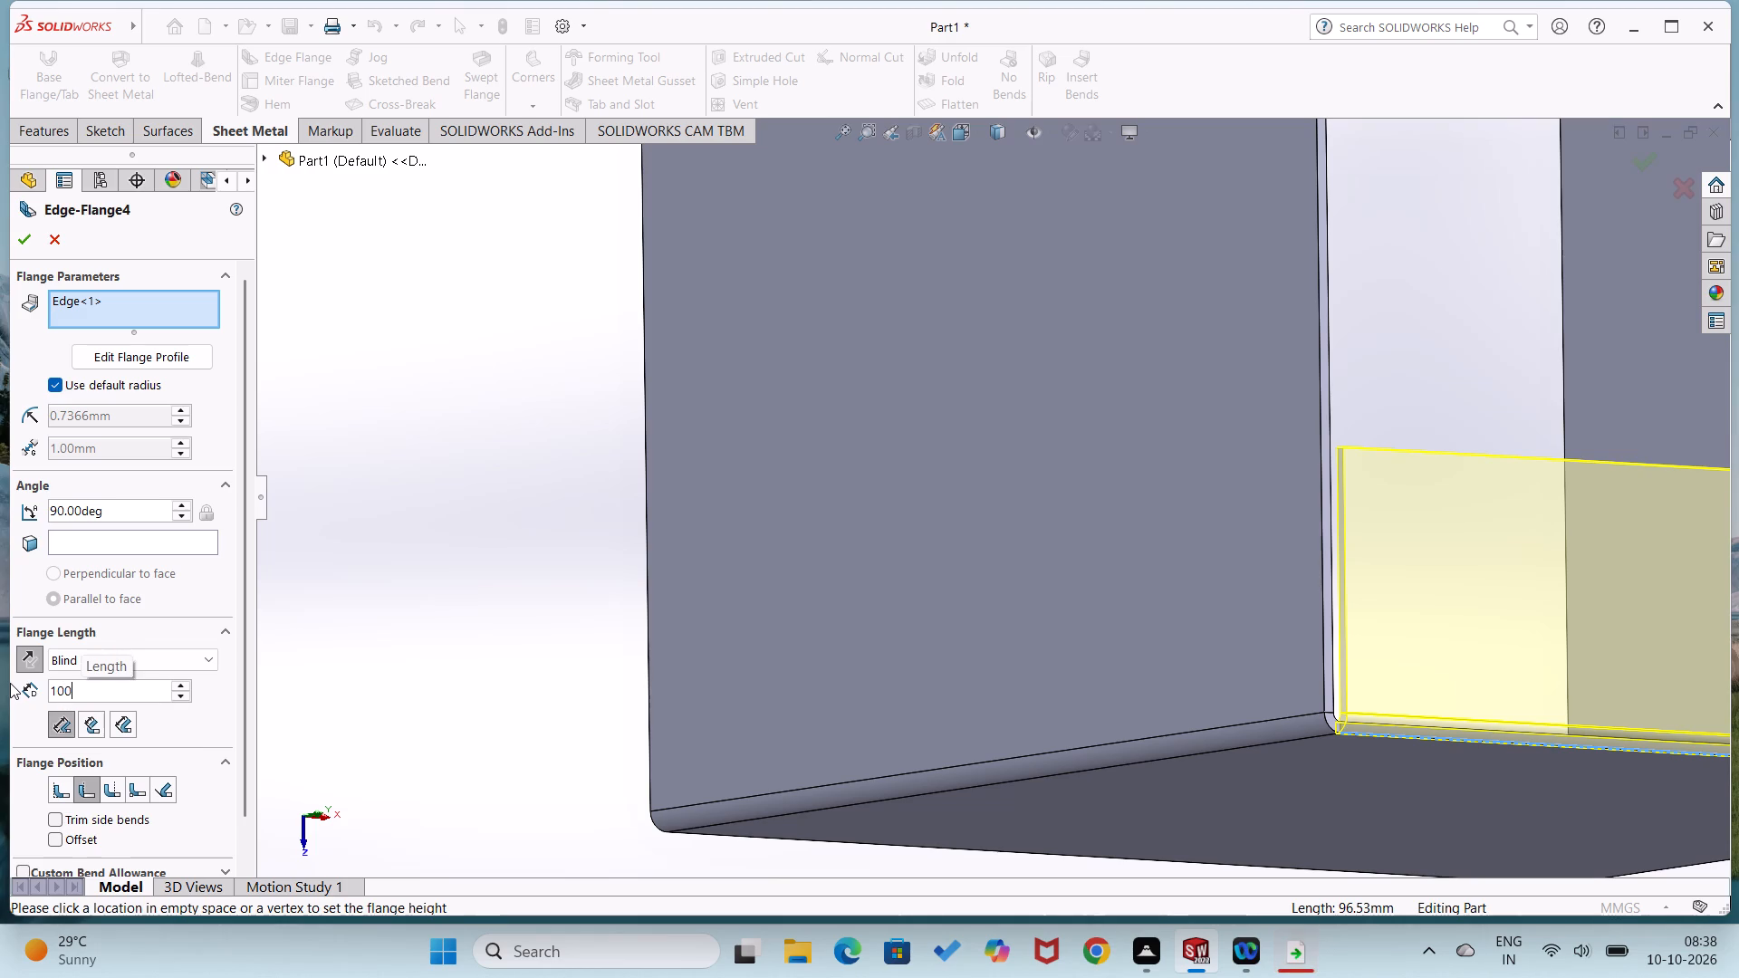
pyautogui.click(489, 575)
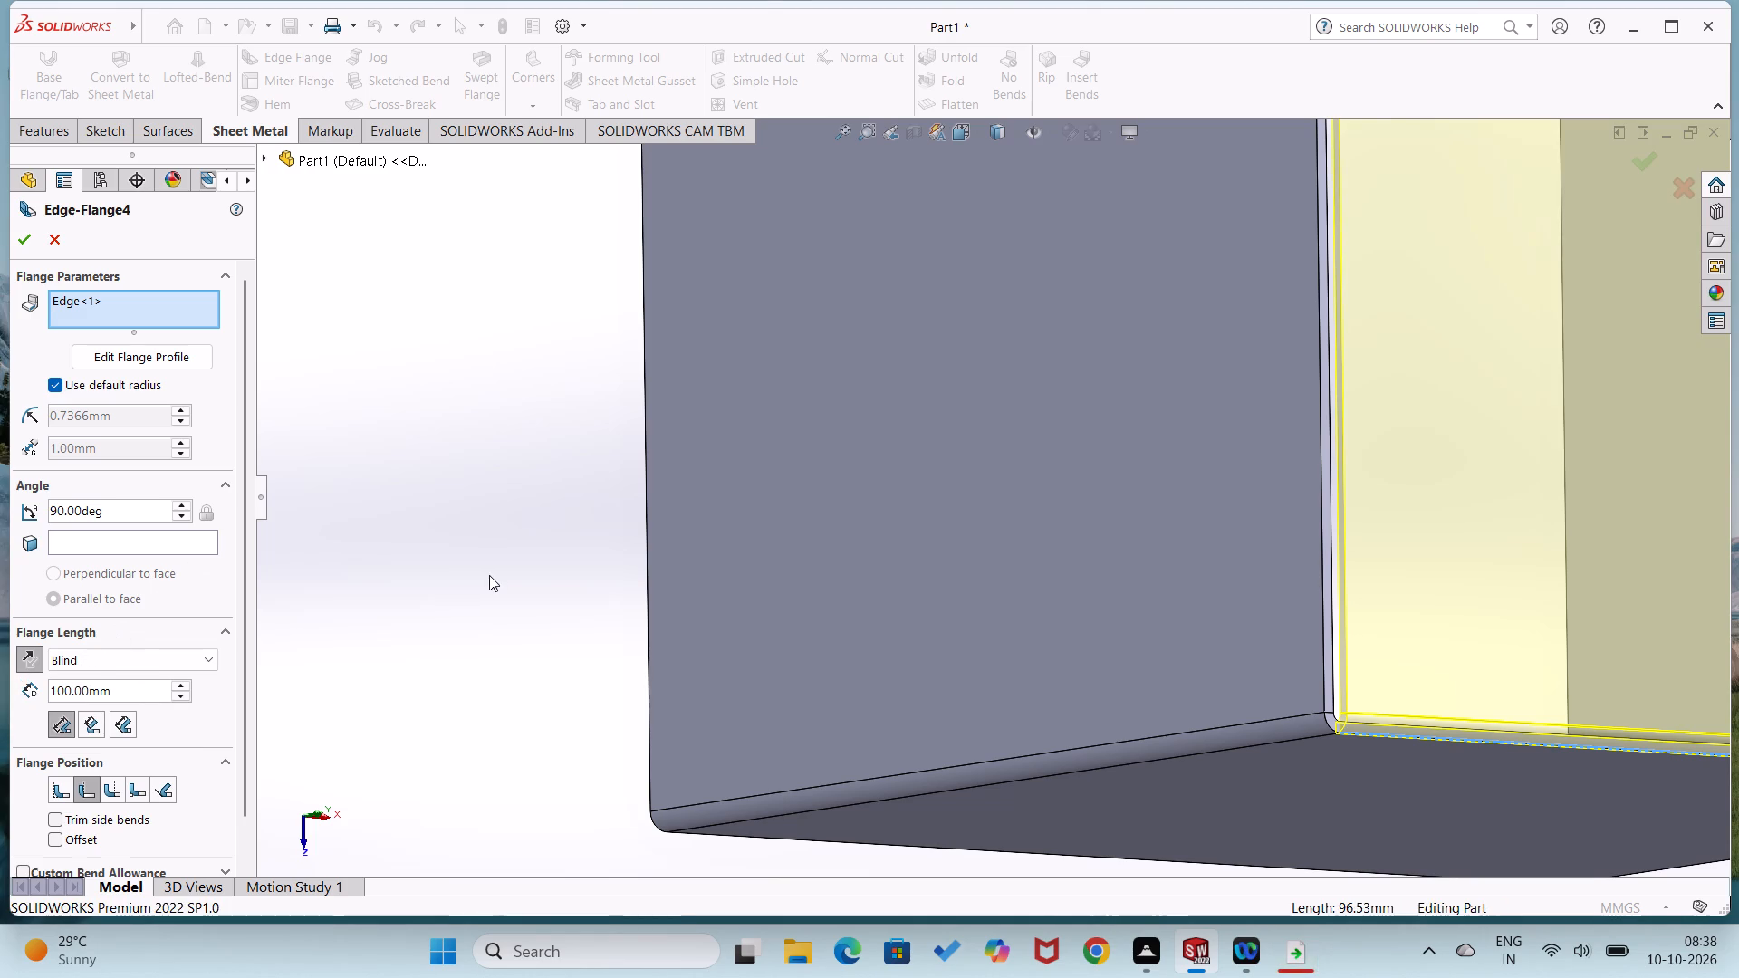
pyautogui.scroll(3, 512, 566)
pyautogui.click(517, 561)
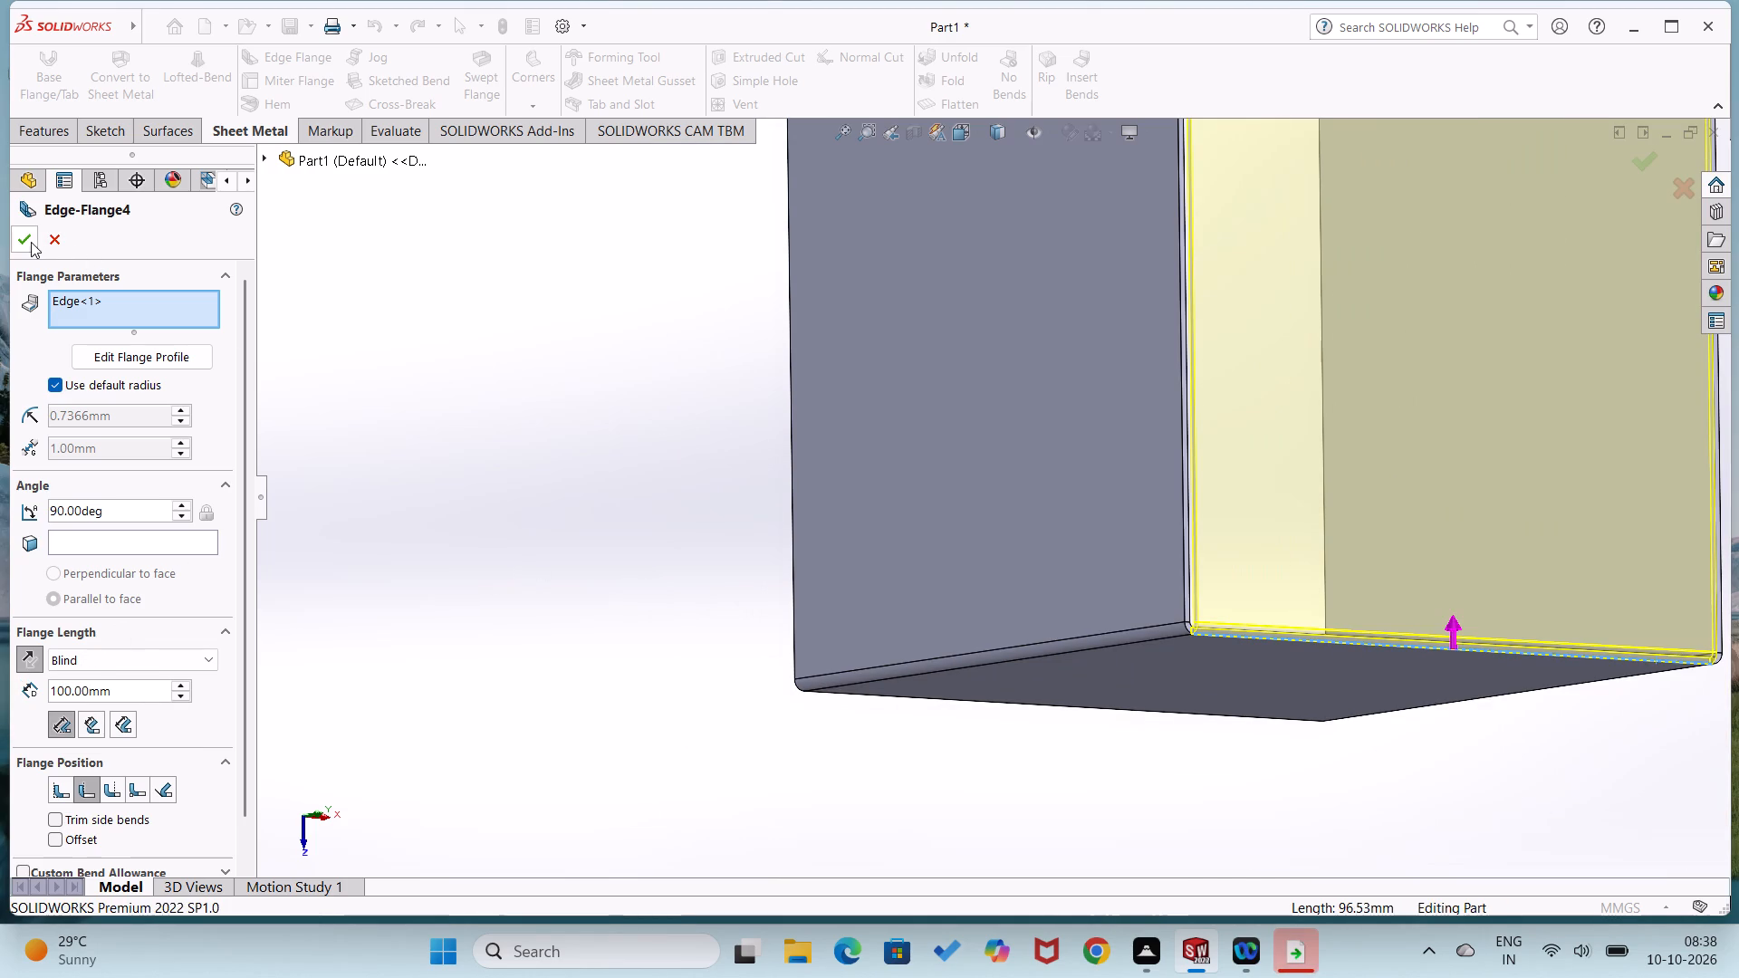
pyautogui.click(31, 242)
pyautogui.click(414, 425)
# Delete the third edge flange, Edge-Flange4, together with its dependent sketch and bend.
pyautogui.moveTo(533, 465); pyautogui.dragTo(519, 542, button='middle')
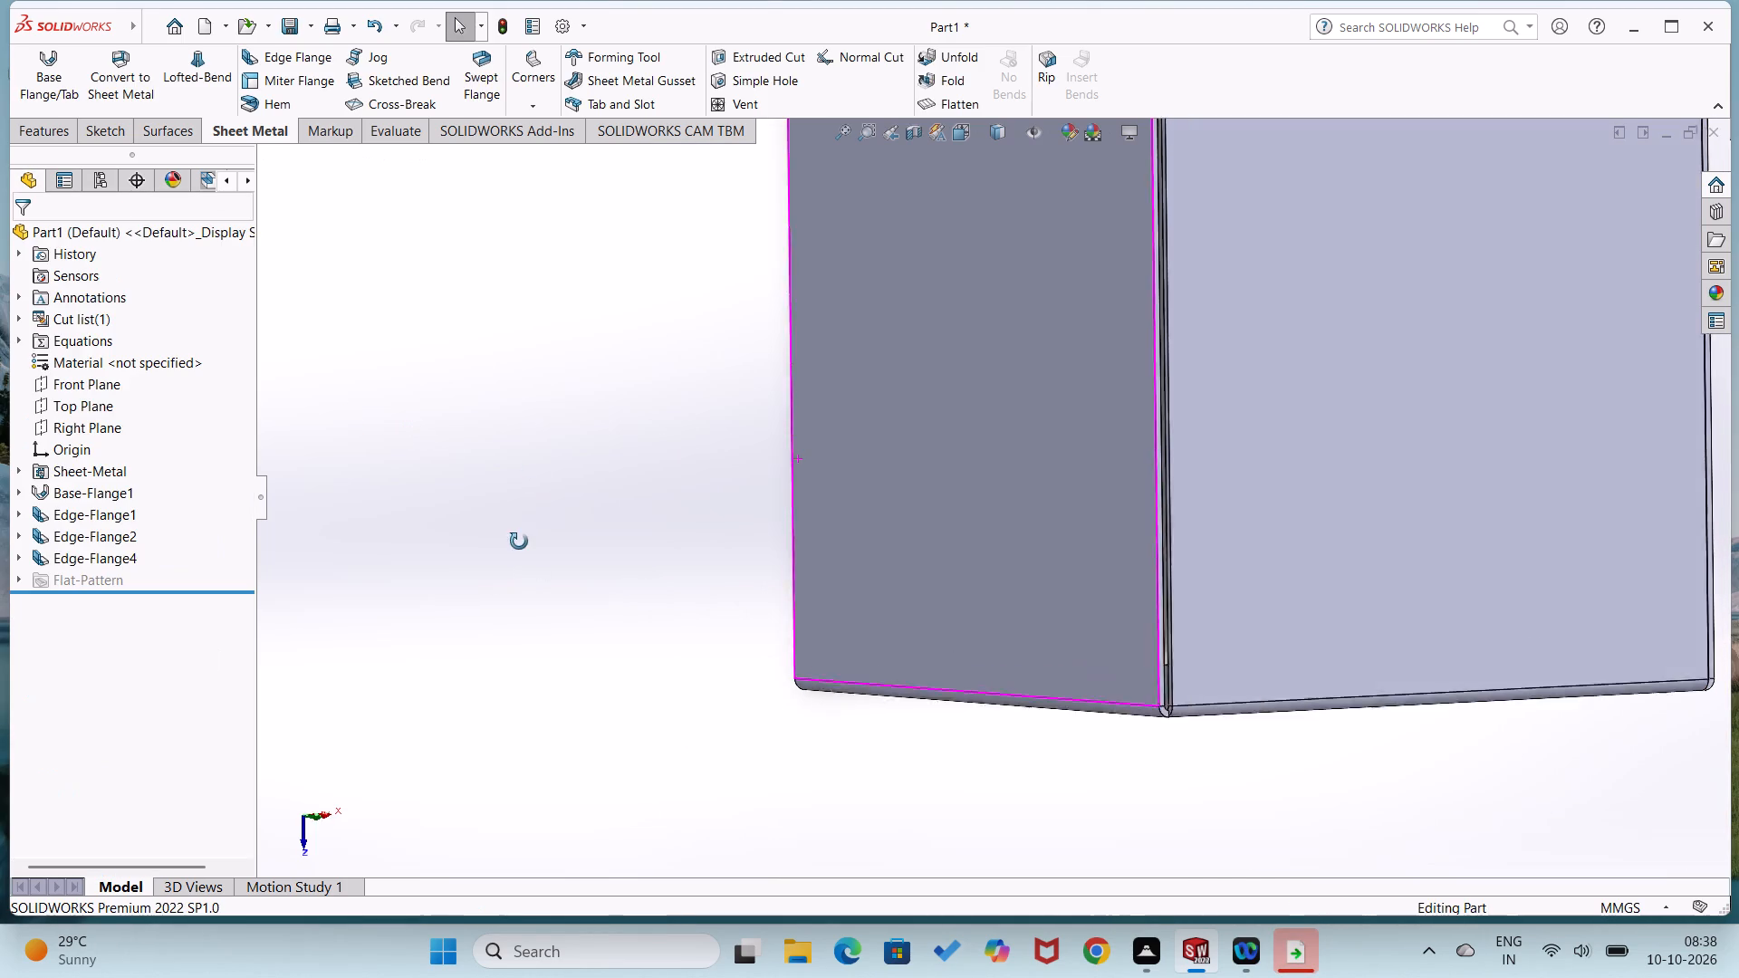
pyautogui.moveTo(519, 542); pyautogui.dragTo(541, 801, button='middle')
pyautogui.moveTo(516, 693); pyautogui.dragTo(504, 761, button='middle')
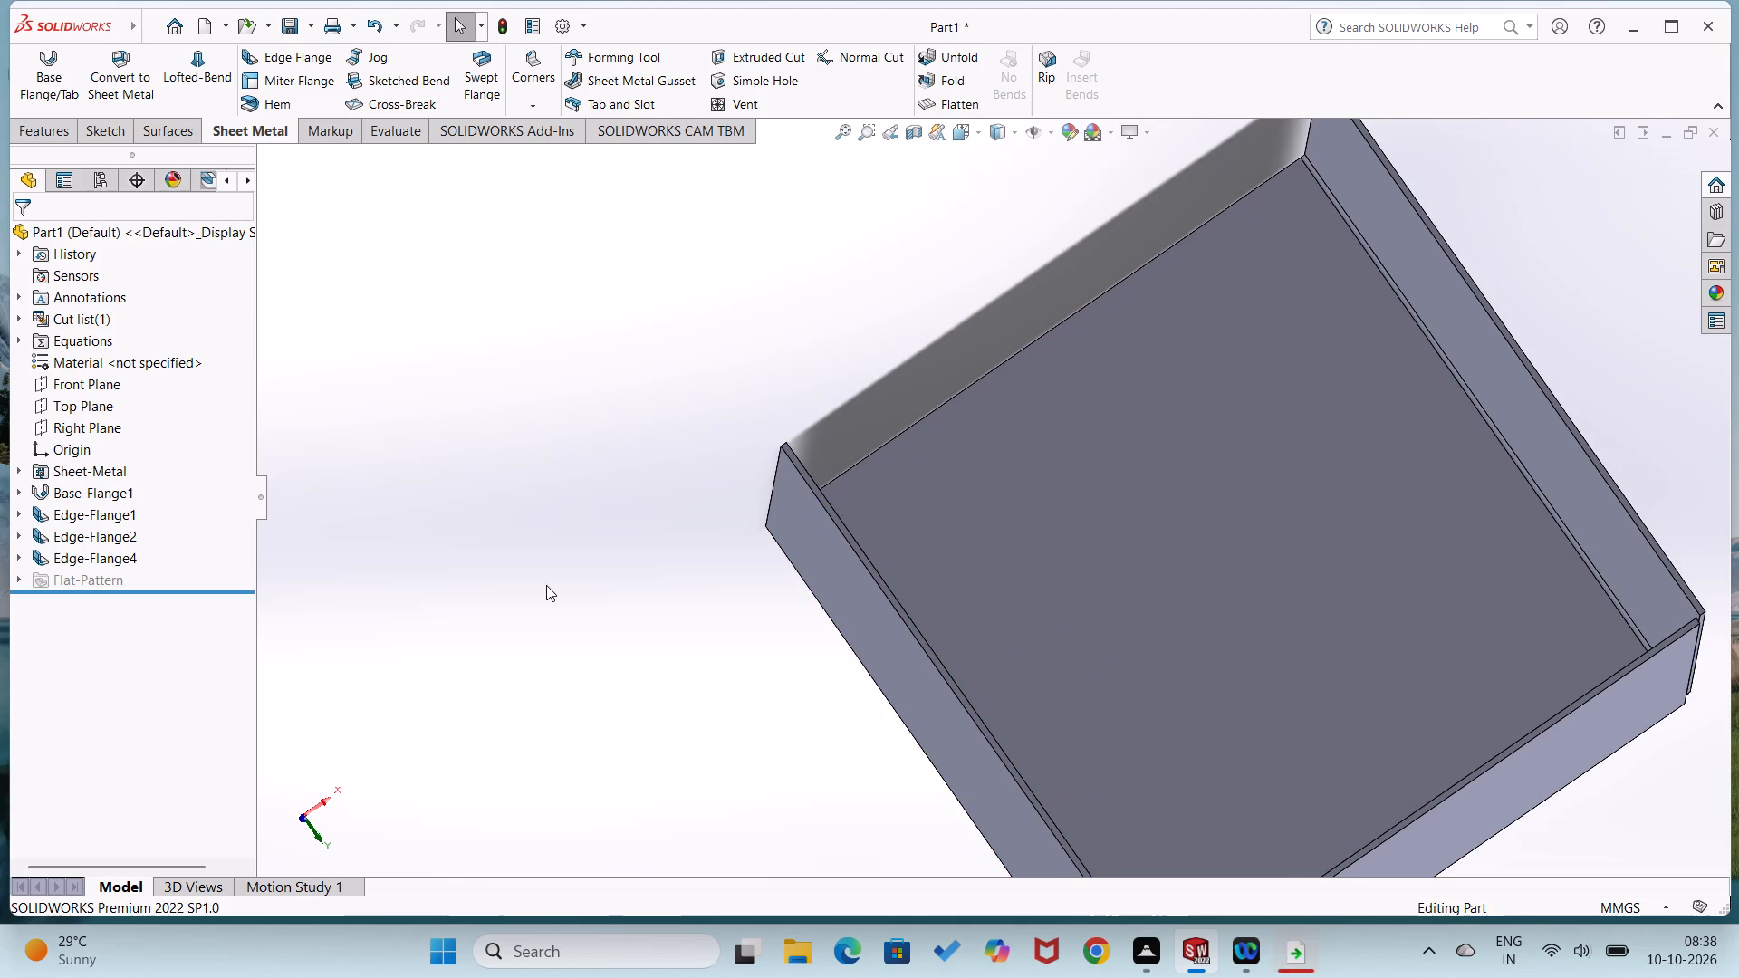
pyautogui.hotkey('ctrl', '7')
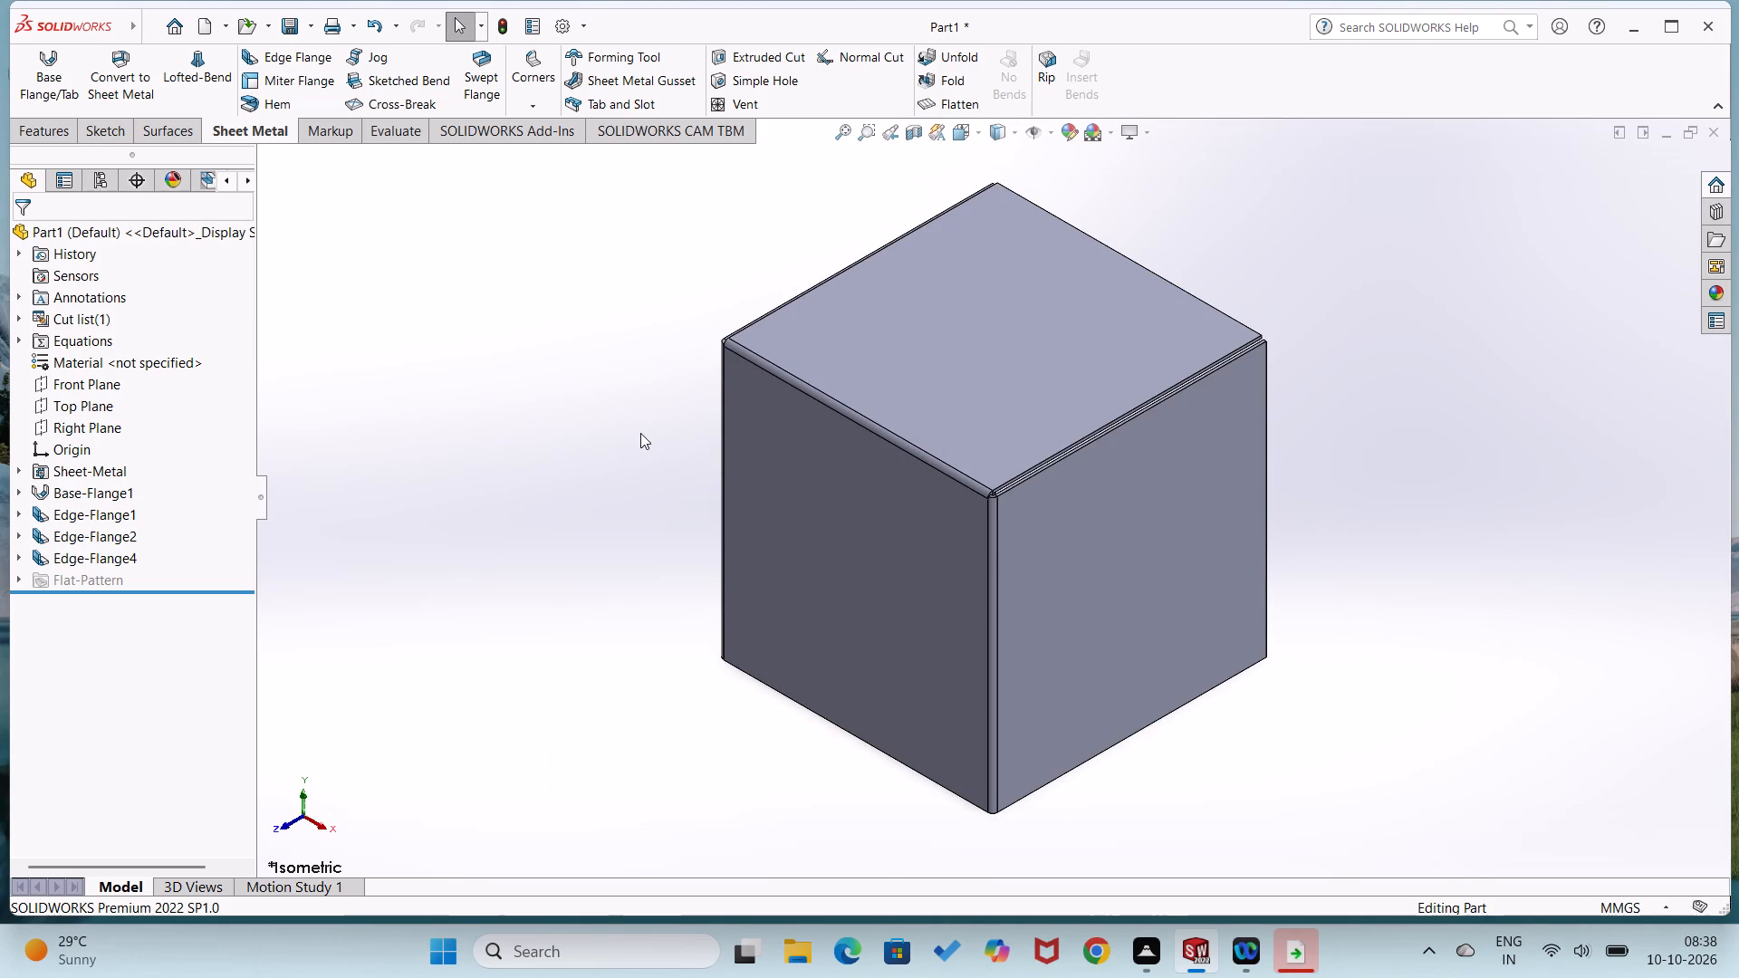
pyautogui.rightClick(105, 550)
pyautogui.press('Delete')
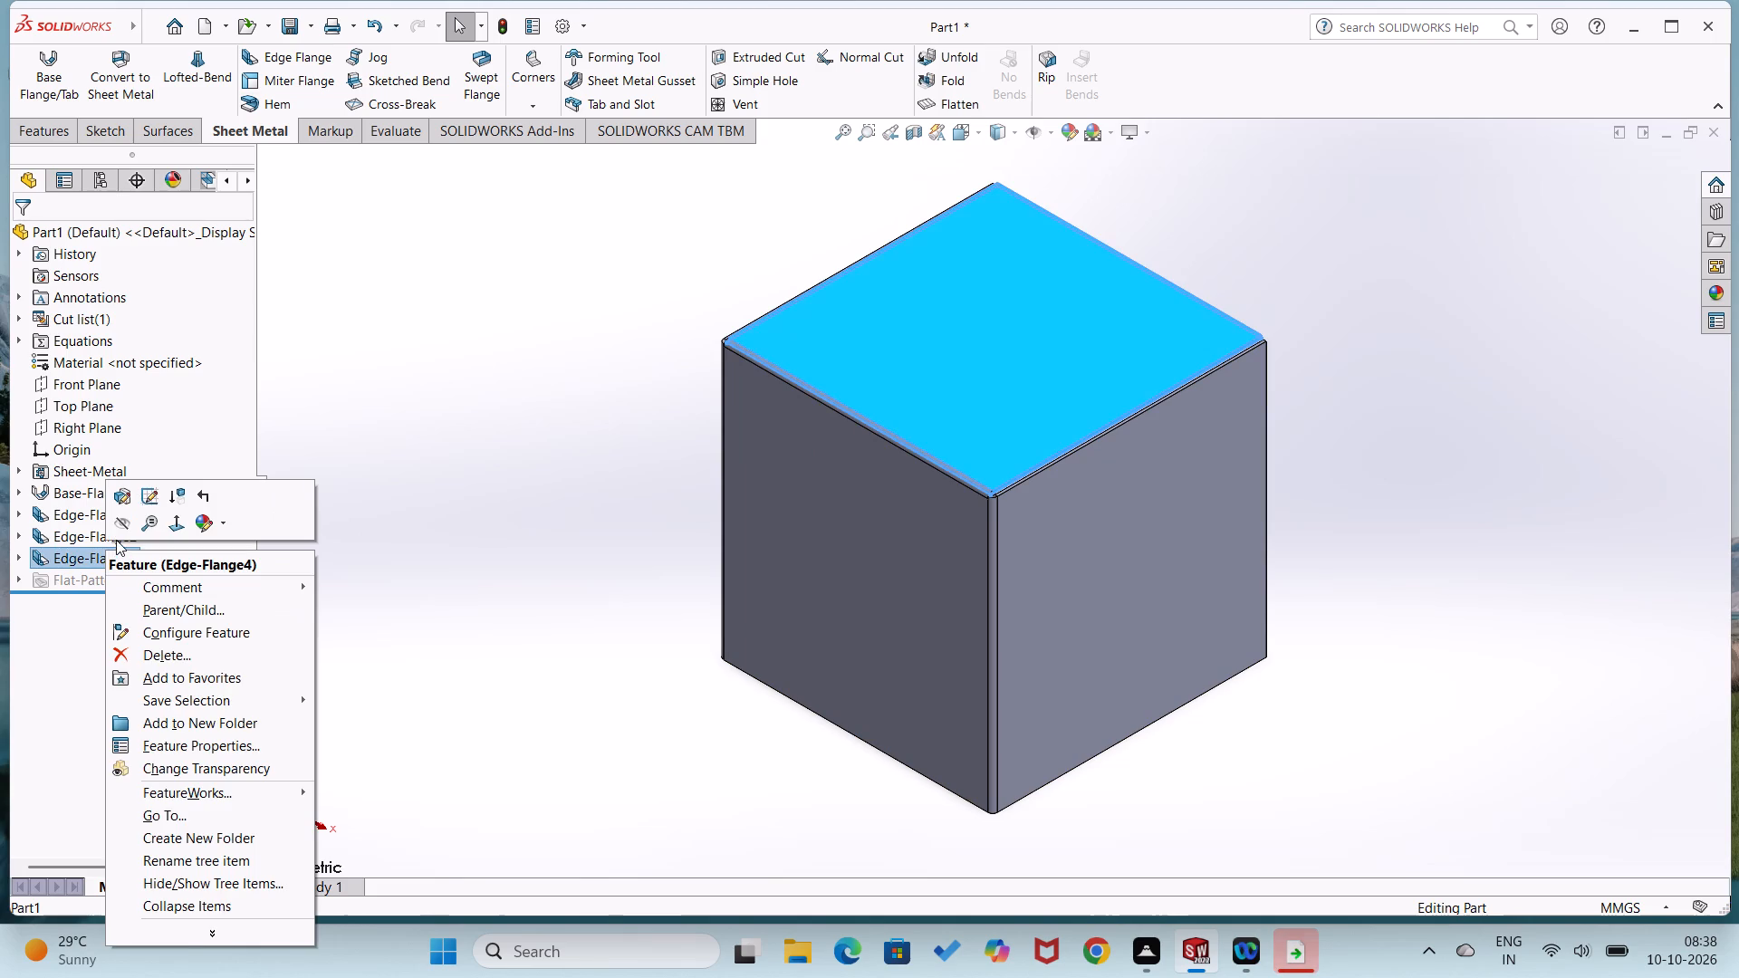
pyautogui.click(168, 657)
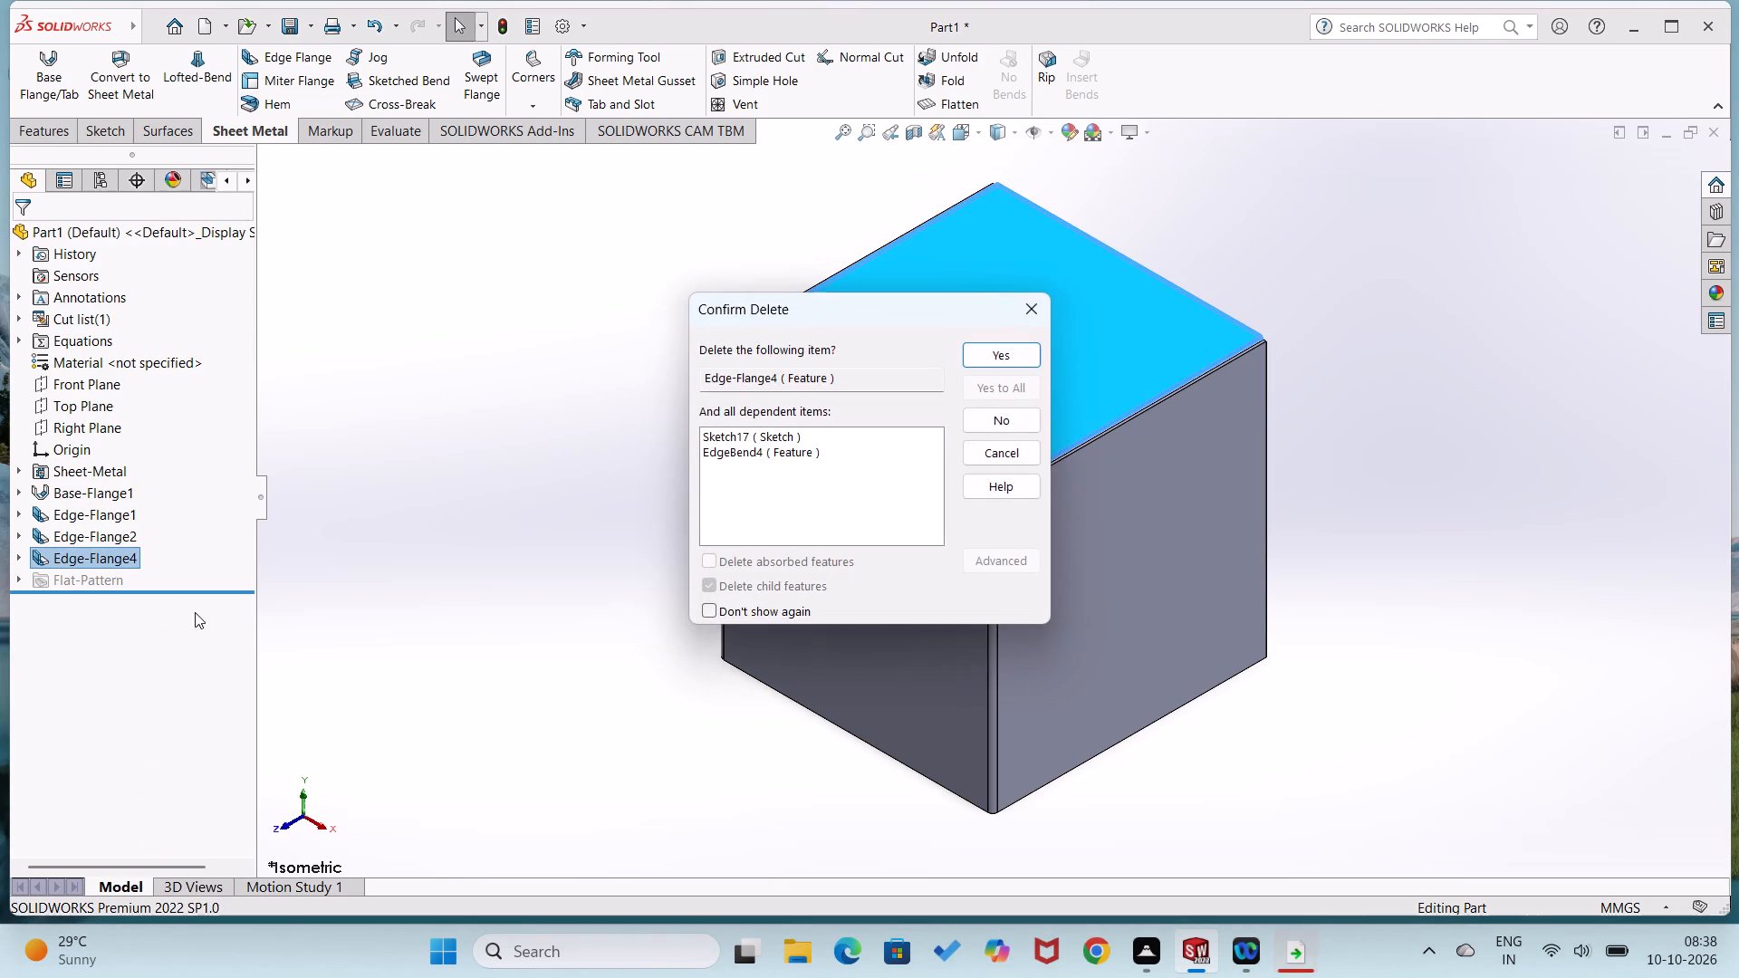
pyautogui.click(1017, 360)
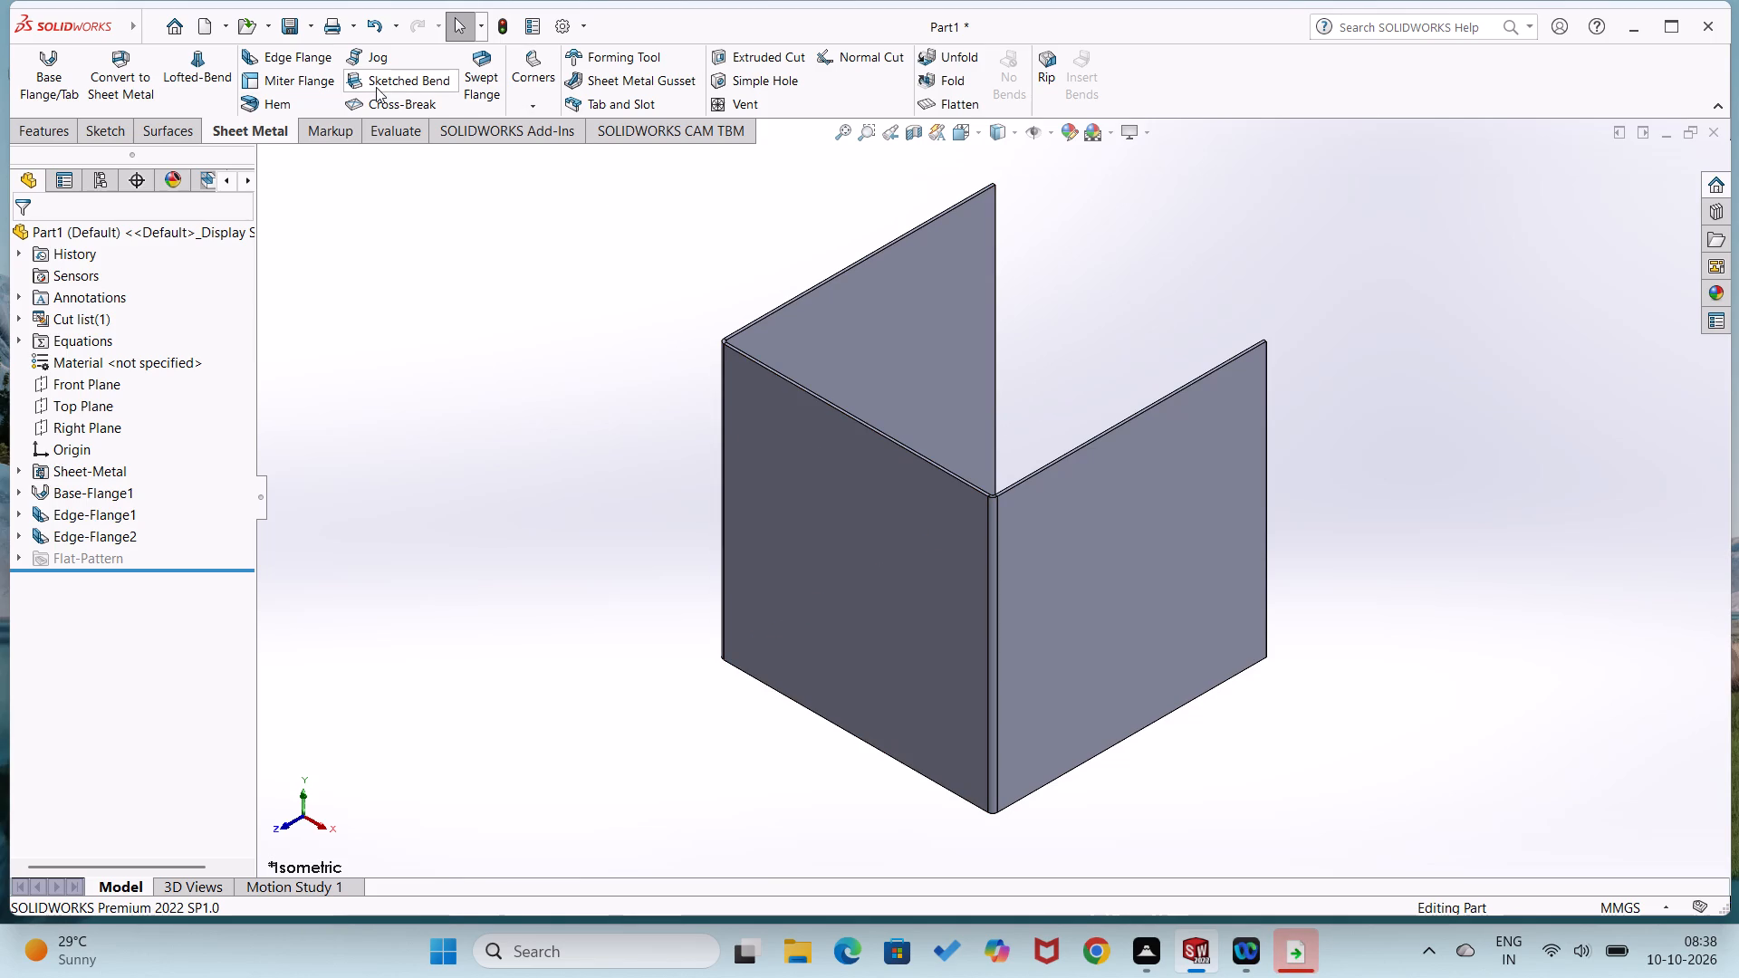
# Add a 50 mm long, 90-degree edge flange pointing outward along the top edge of the Edge-Flange1 side wall.
pyautogui.click(300, 57)
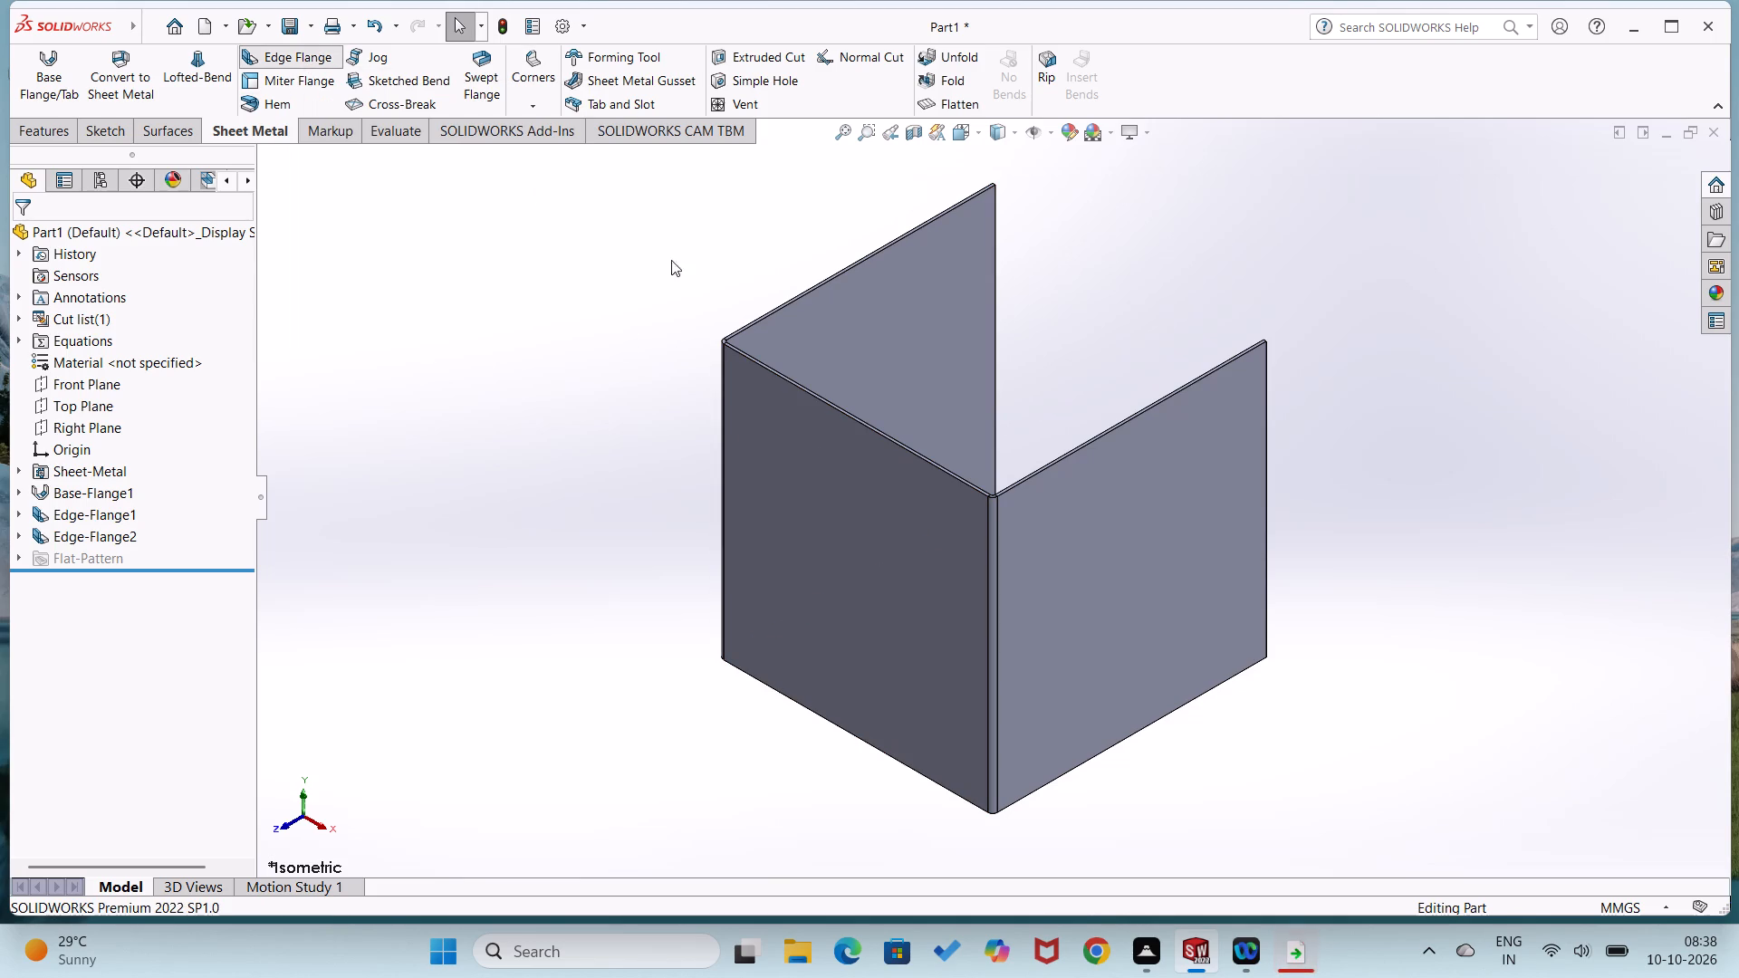
pyautogui.click(791, 297)
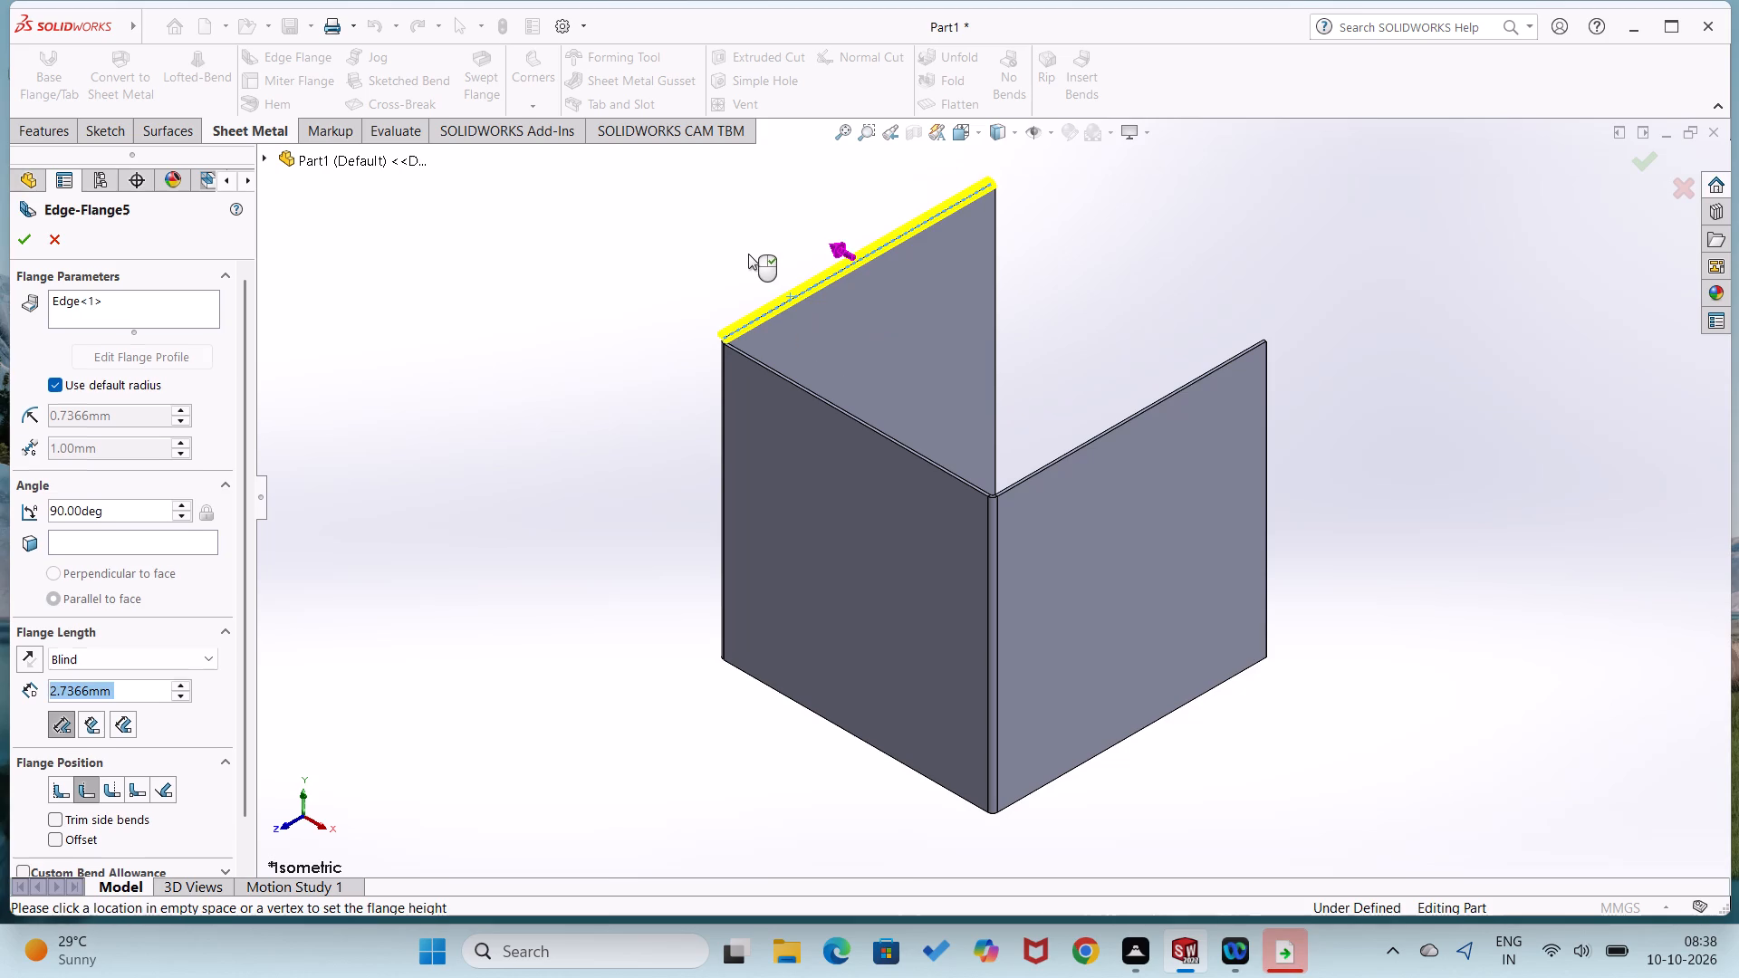
pyautogui.click(734, 243)
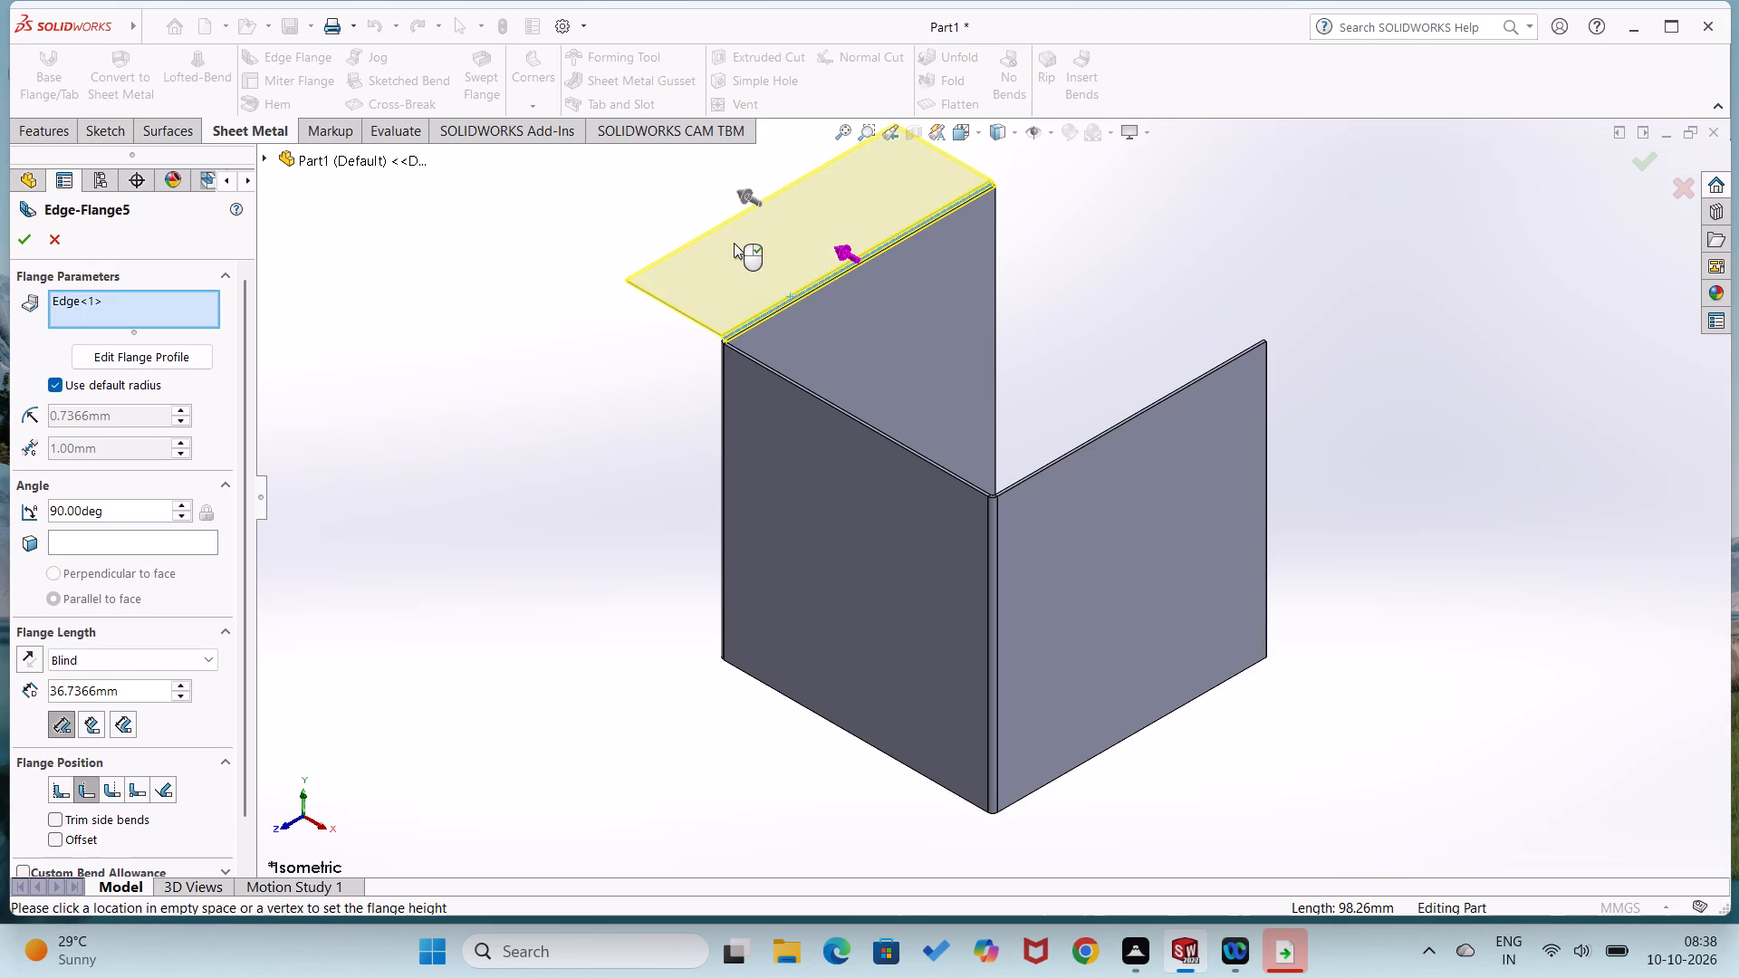
pyautogui.click(734, 243)
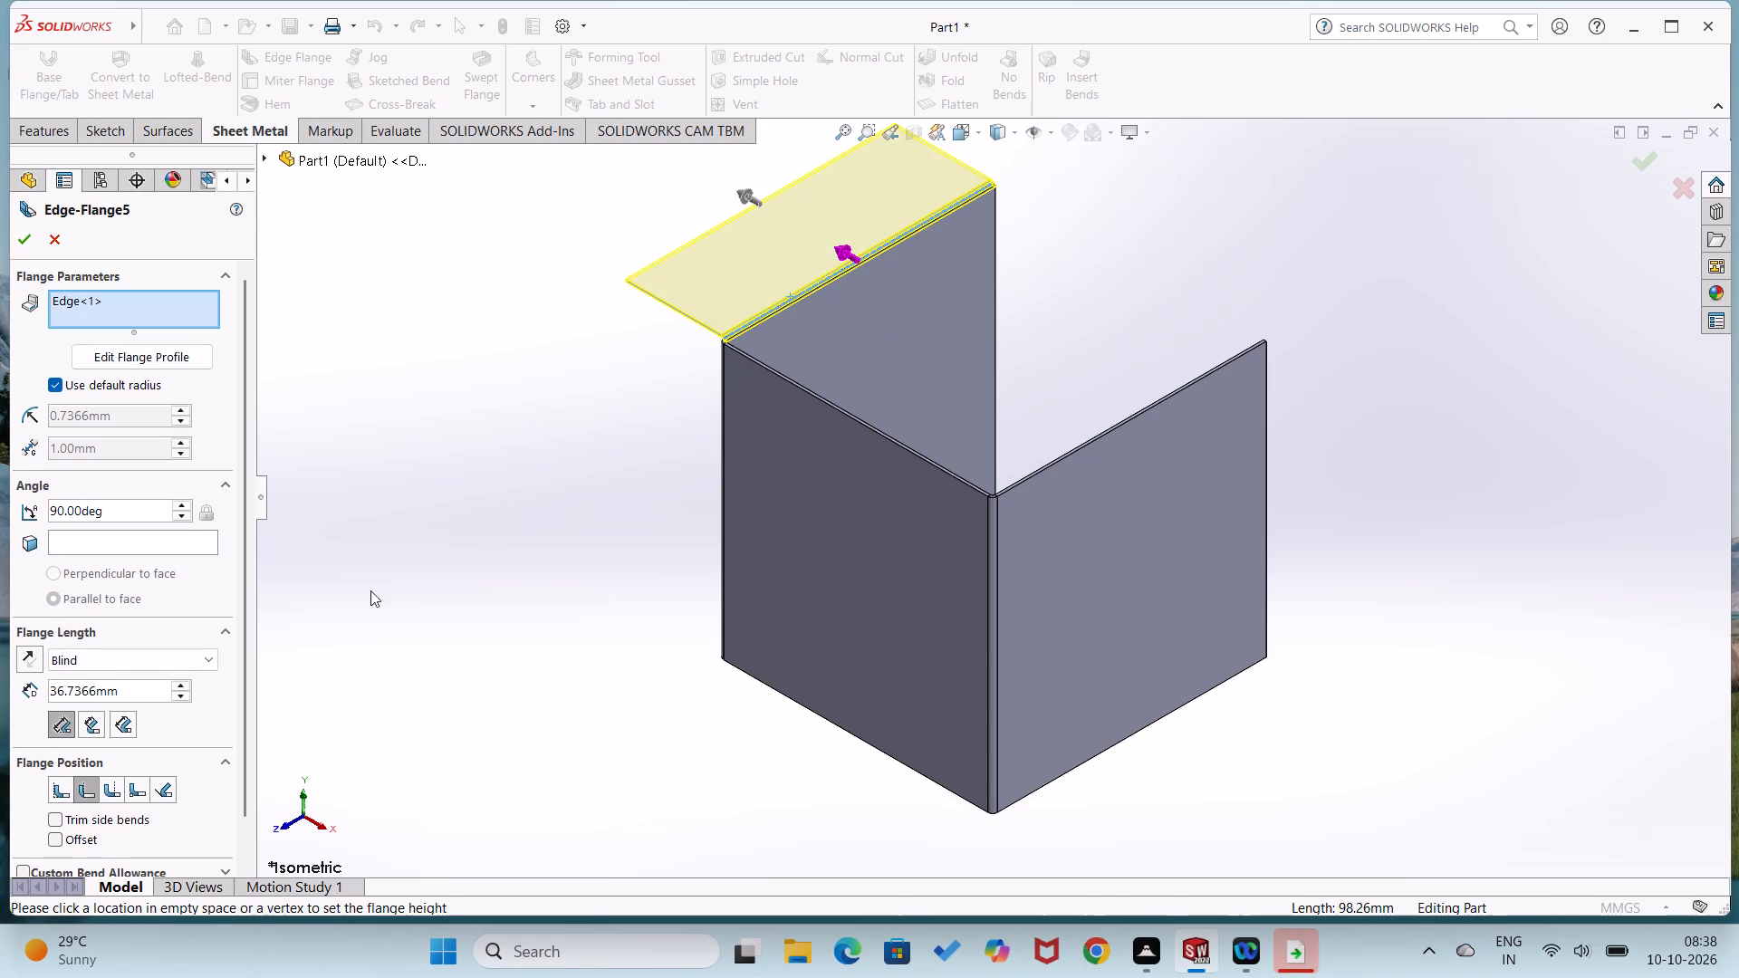
pyautogui.moveTo(132, 676); pyautogui.dragTo(5, 681)
pyautogui.moveTo(137, 687); pyautogui.dragTo(34, 670)
pyautogui.write('50')
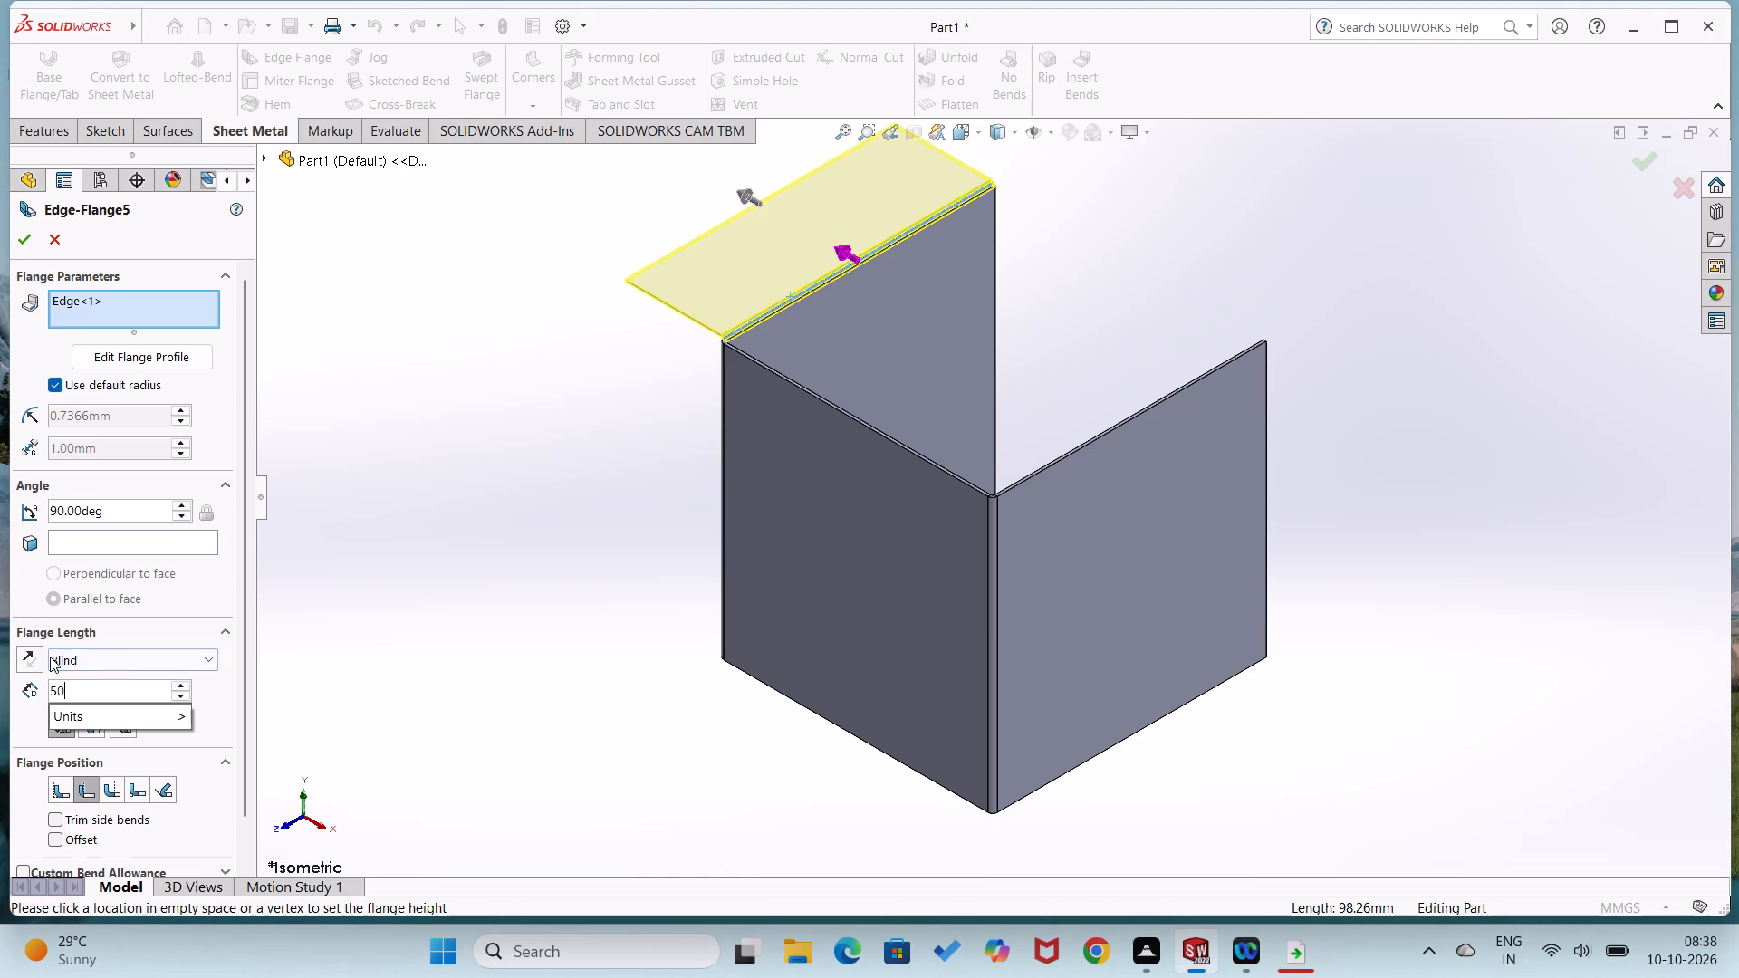
pyautogui.press('Return')
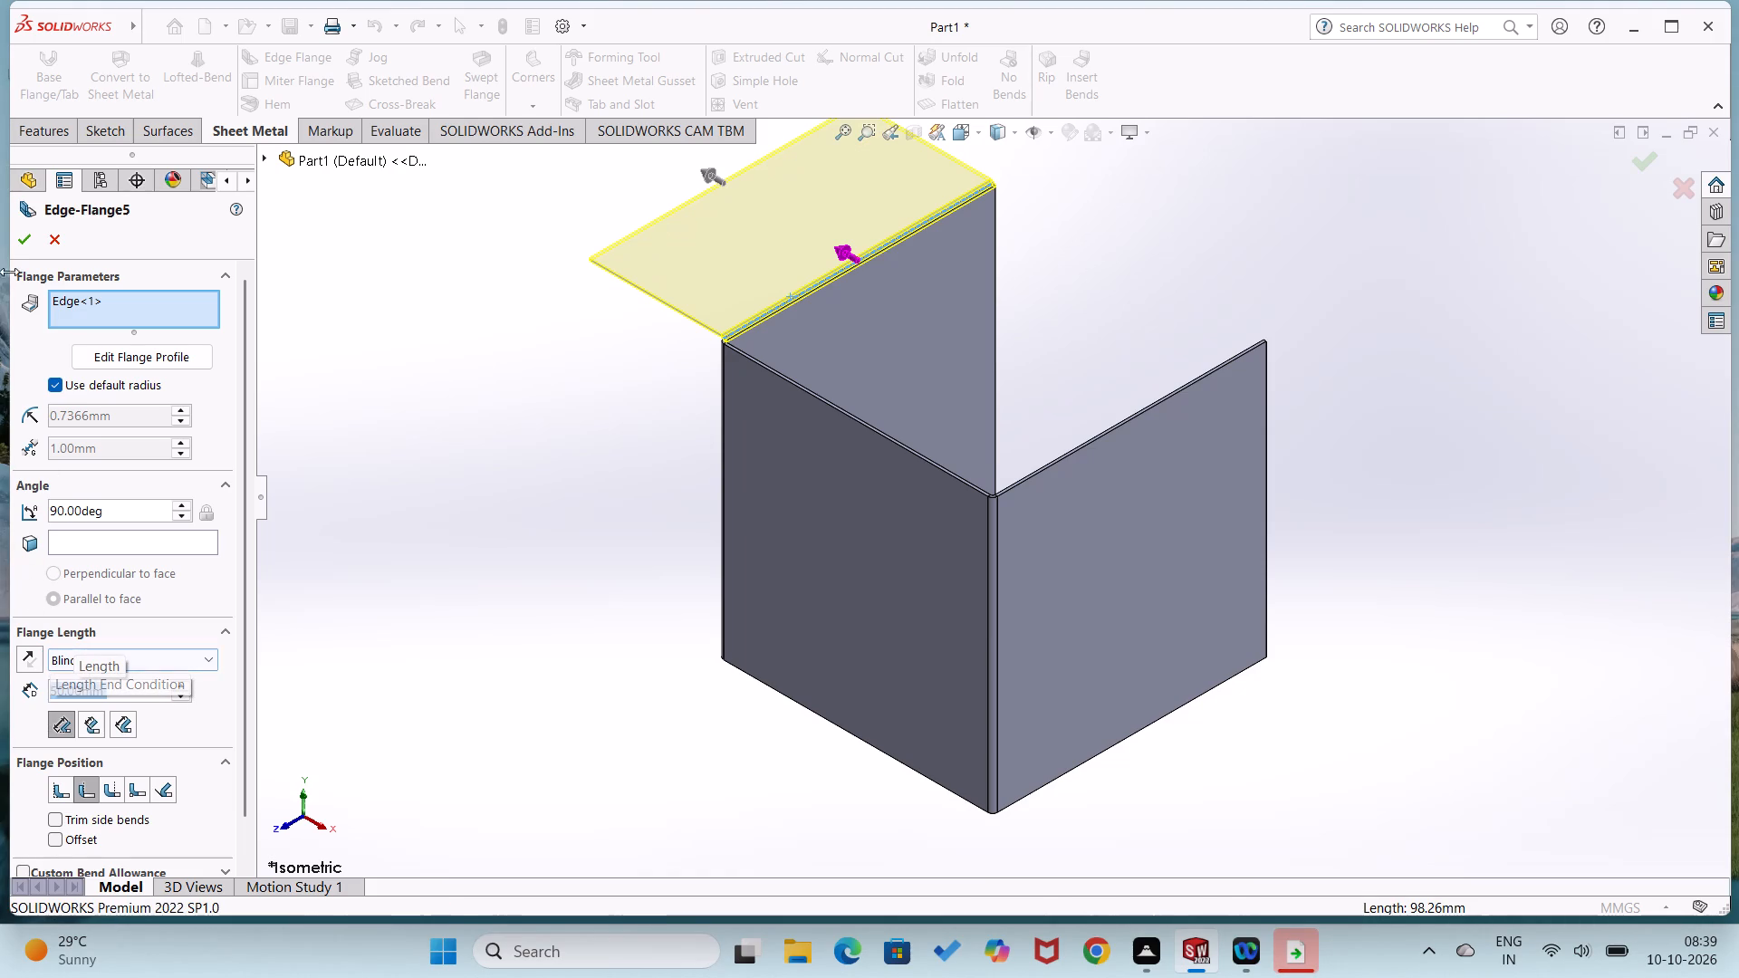
pyautogui.click(23, 239)
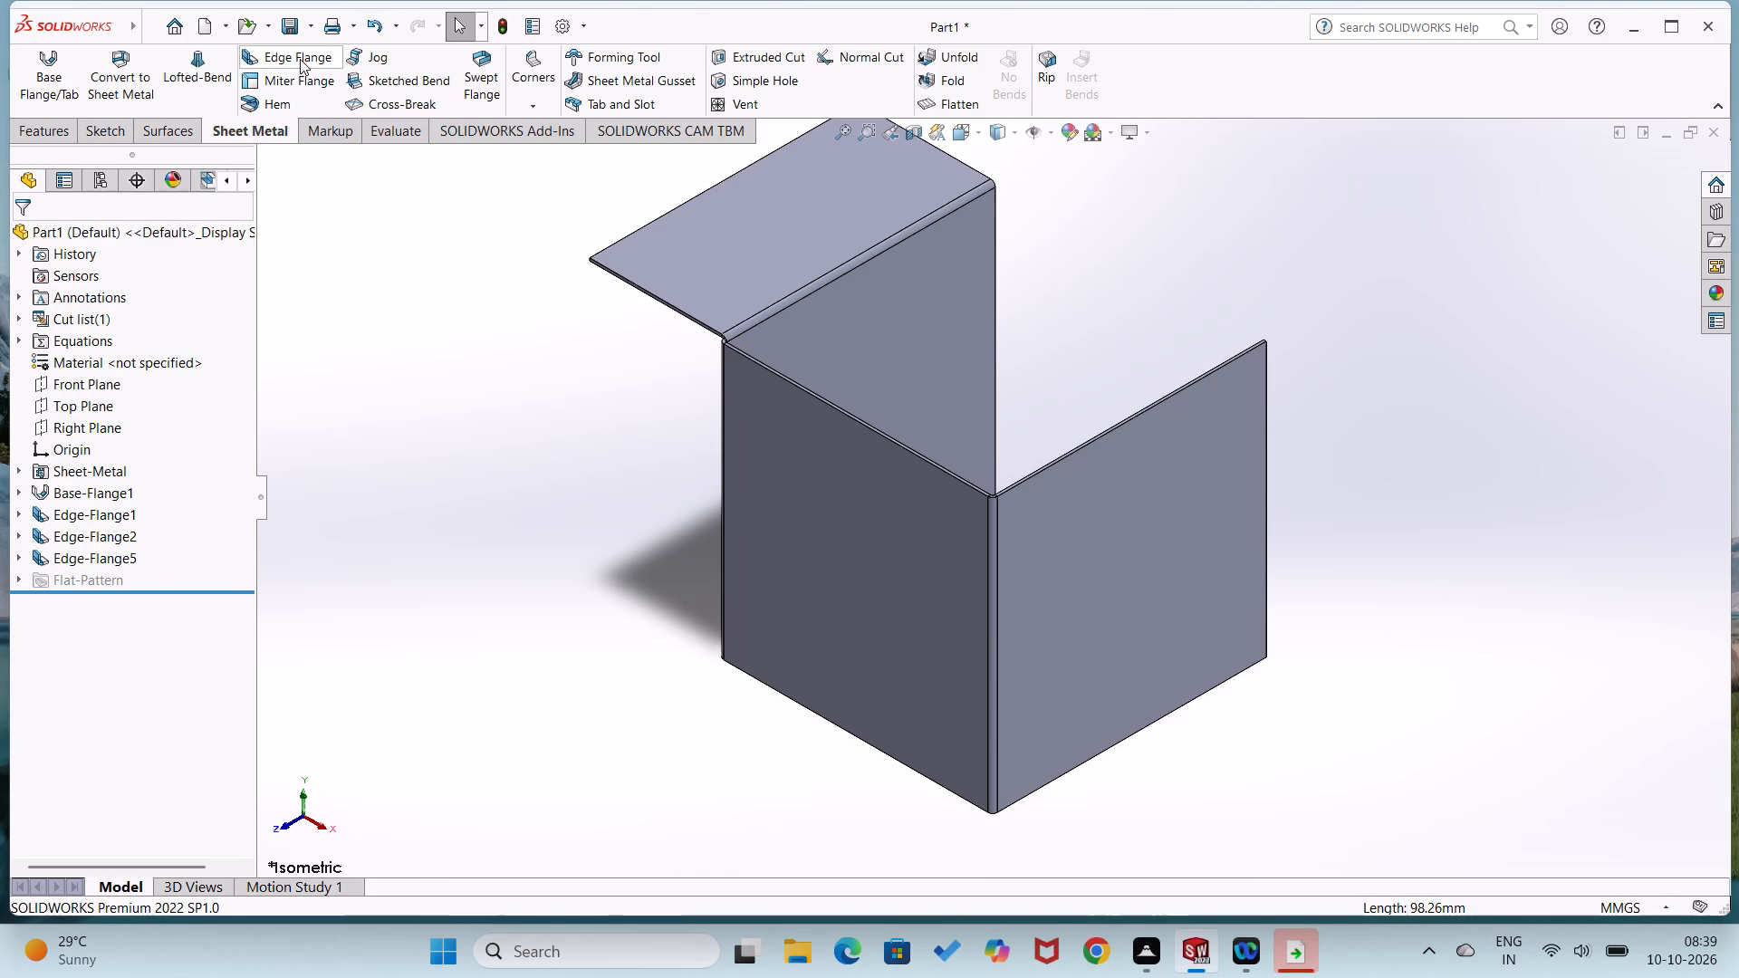
# Add a matching 50 mm, 90-degree outward edge flange along the top edge of the opposite side wall.
pyautogui.click(300, 57)
pyautogui.click(1065, 458)
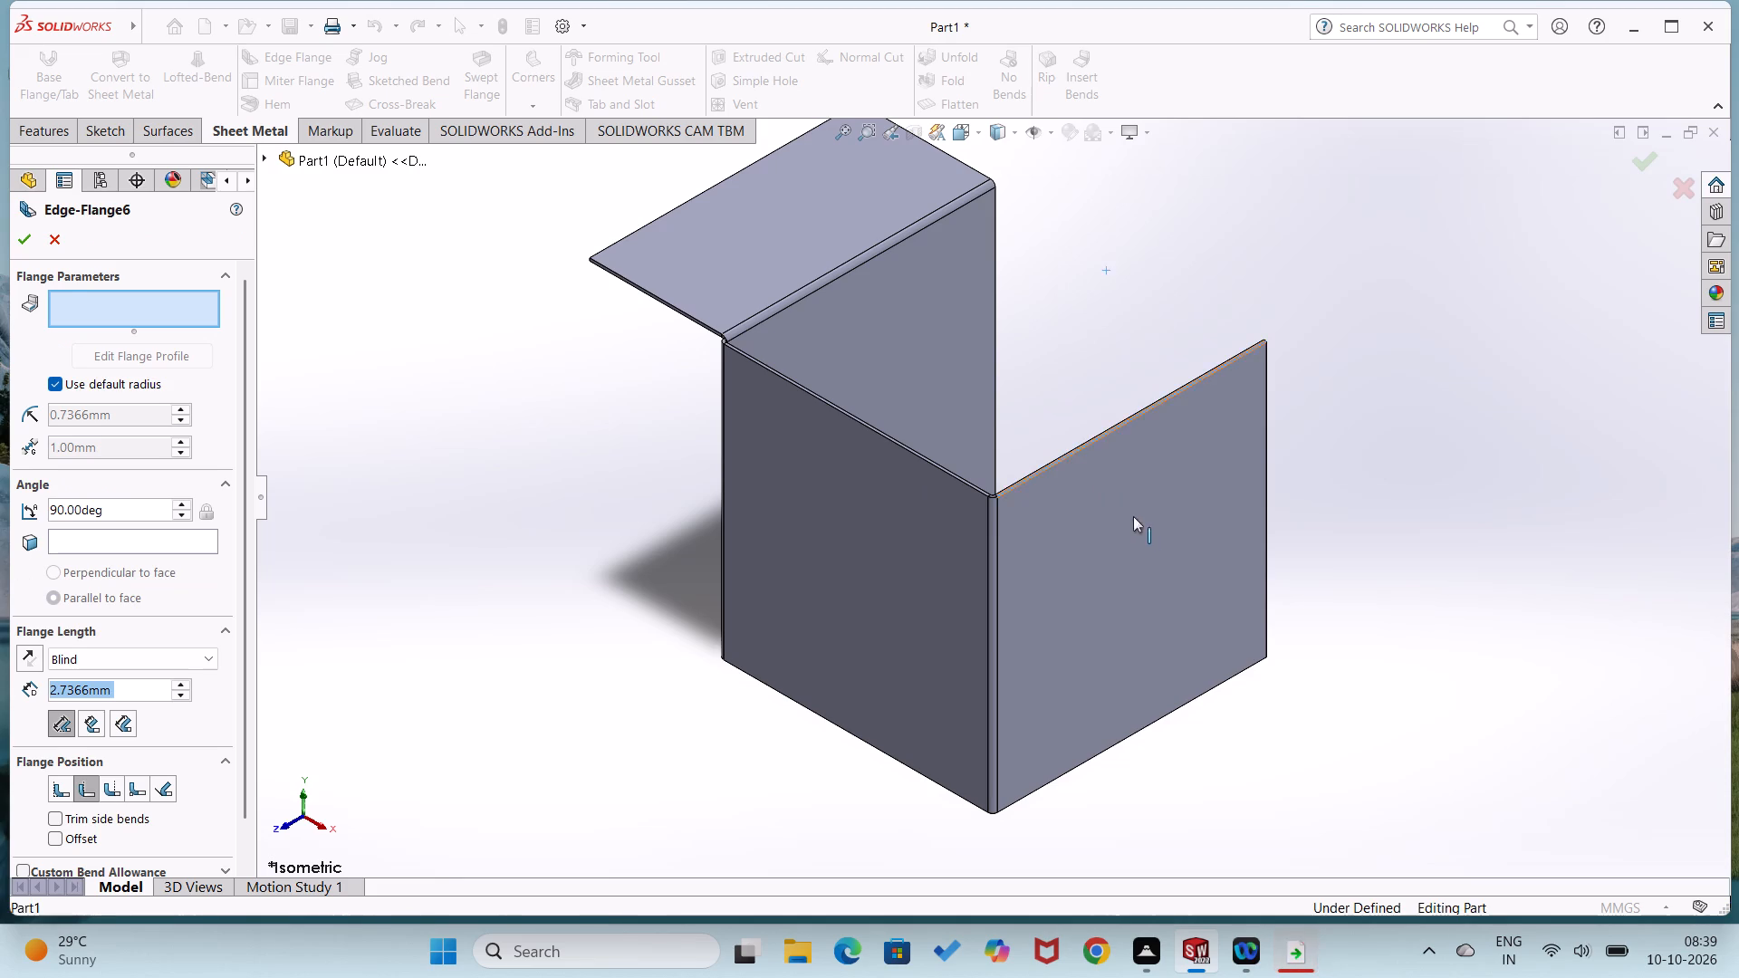
pyautogui.click(1178, 554)
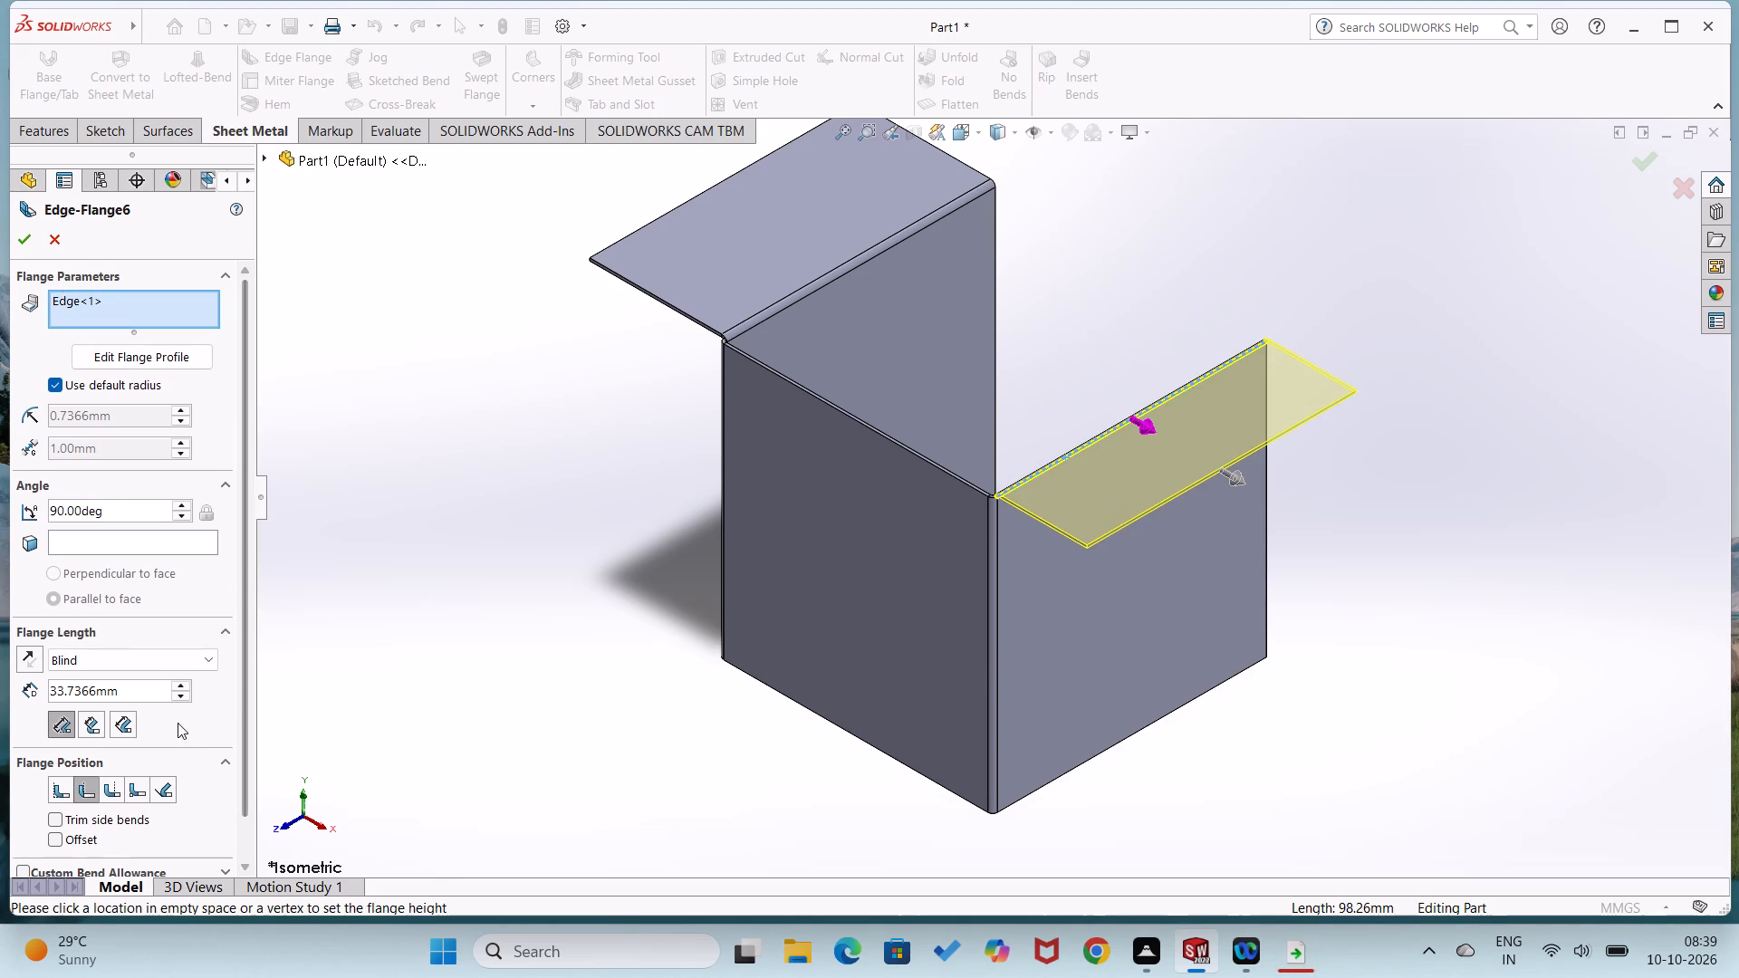
pyautogui.moveTo(139, 693); pyautogui.dragTo(16, 677)
pyautogui.press('5')
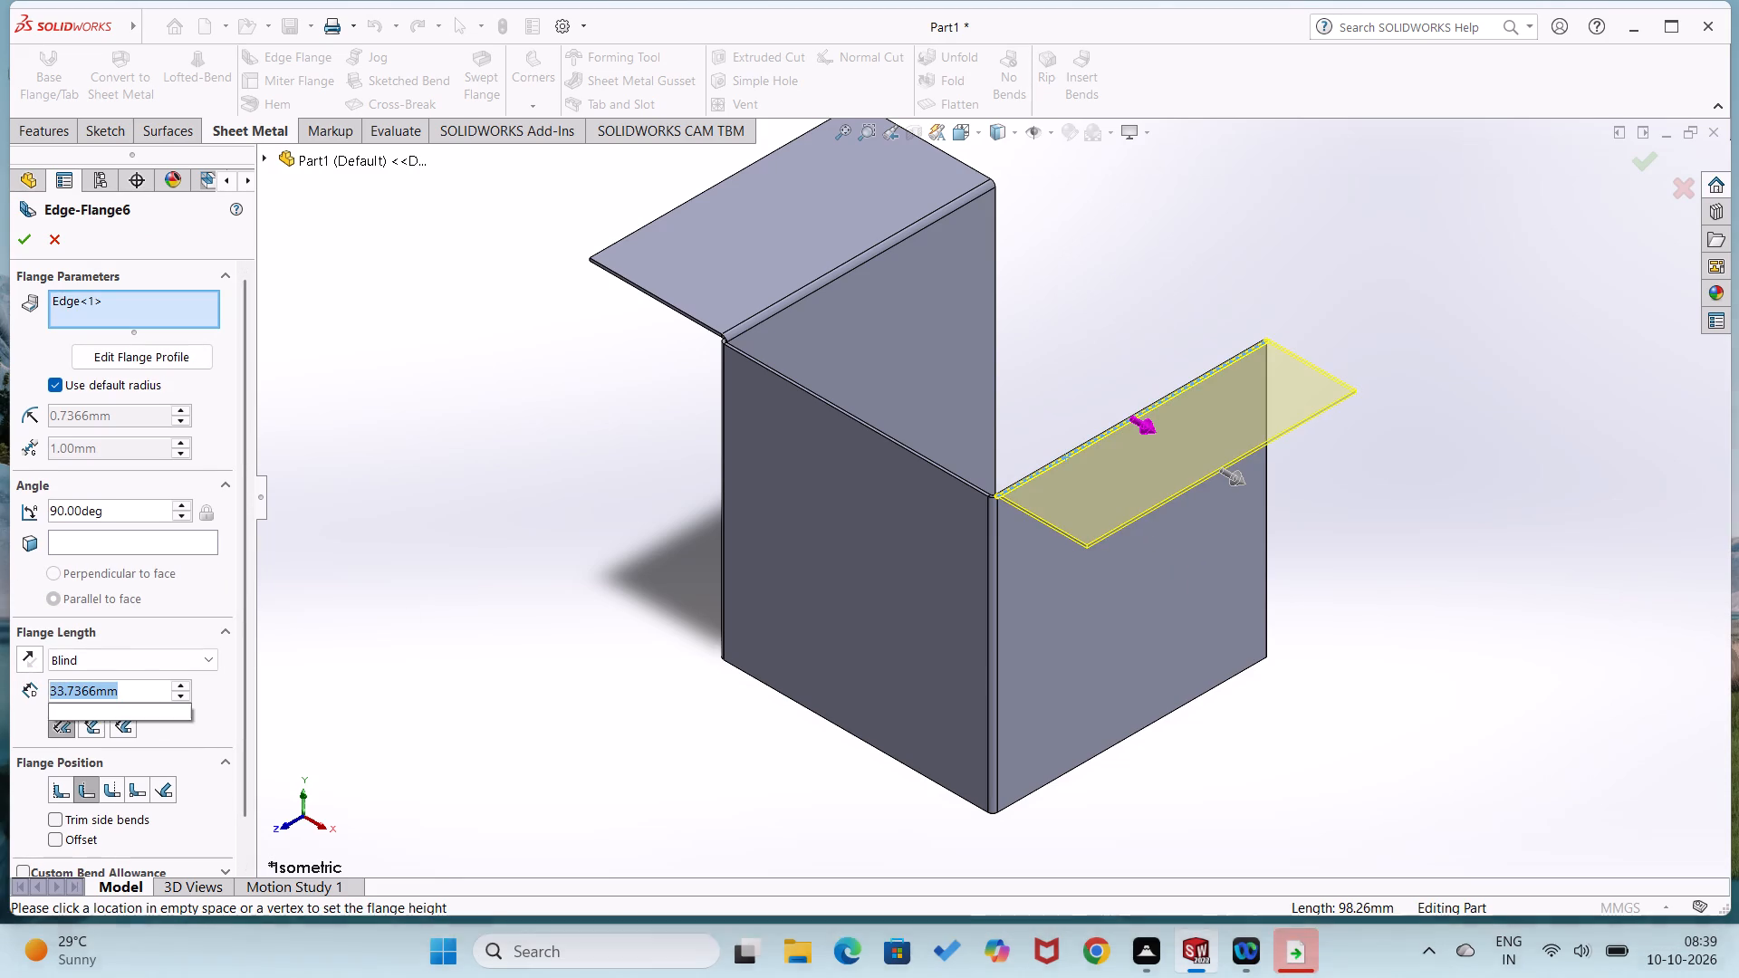
pyautogui.press('0')
pyautogui.press('Return')
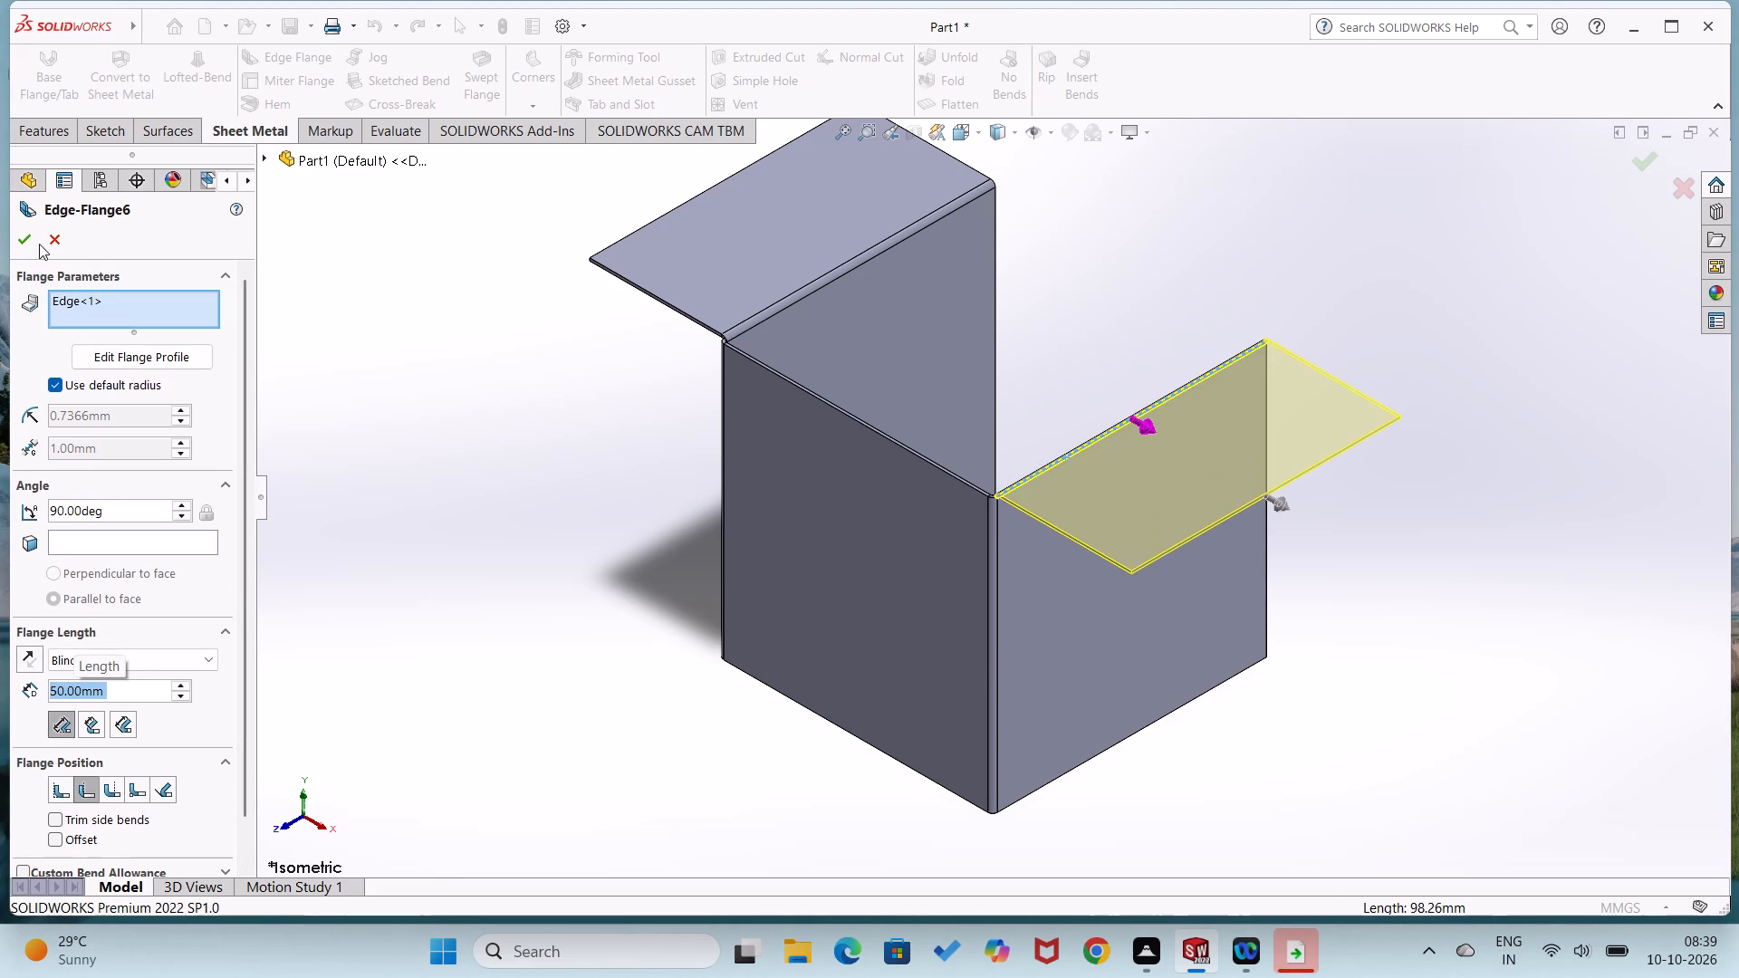
pyautogui.click(20, 243)
pyautogui.click(518, 470)
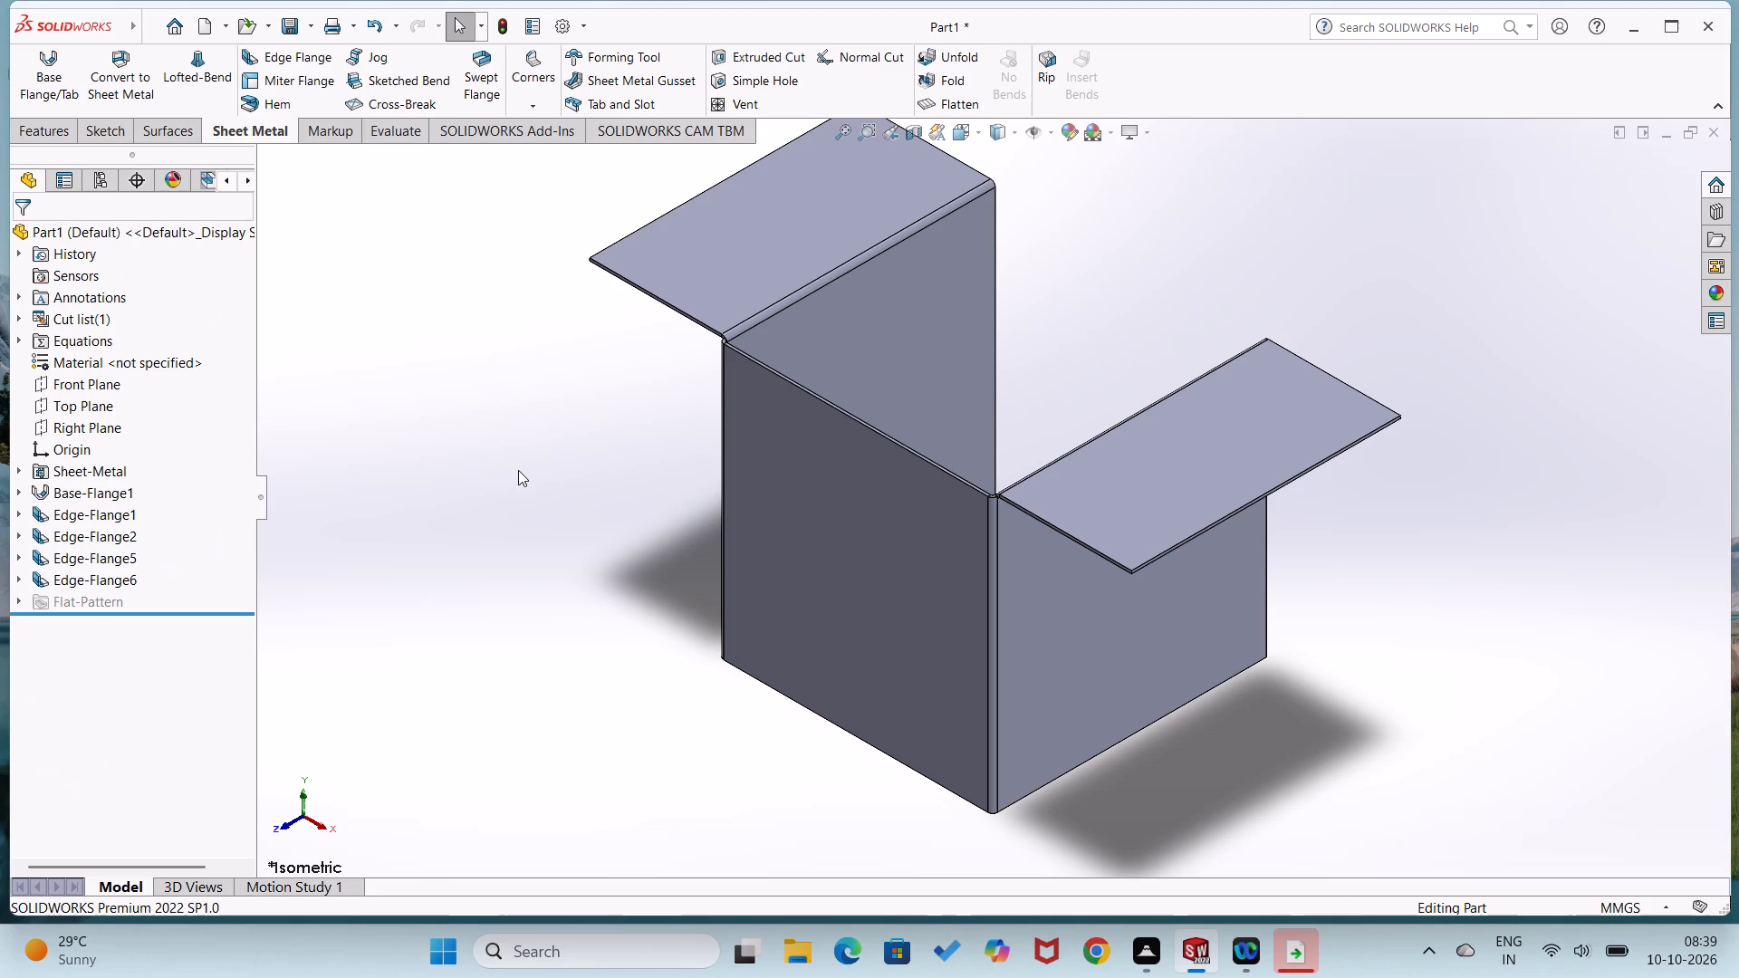
# Open a sketch on the Edge-Flange5 top face and draw a lengthwise construction line between the midpoints of its short edges.
pyautogui.rightClick(782, 235)
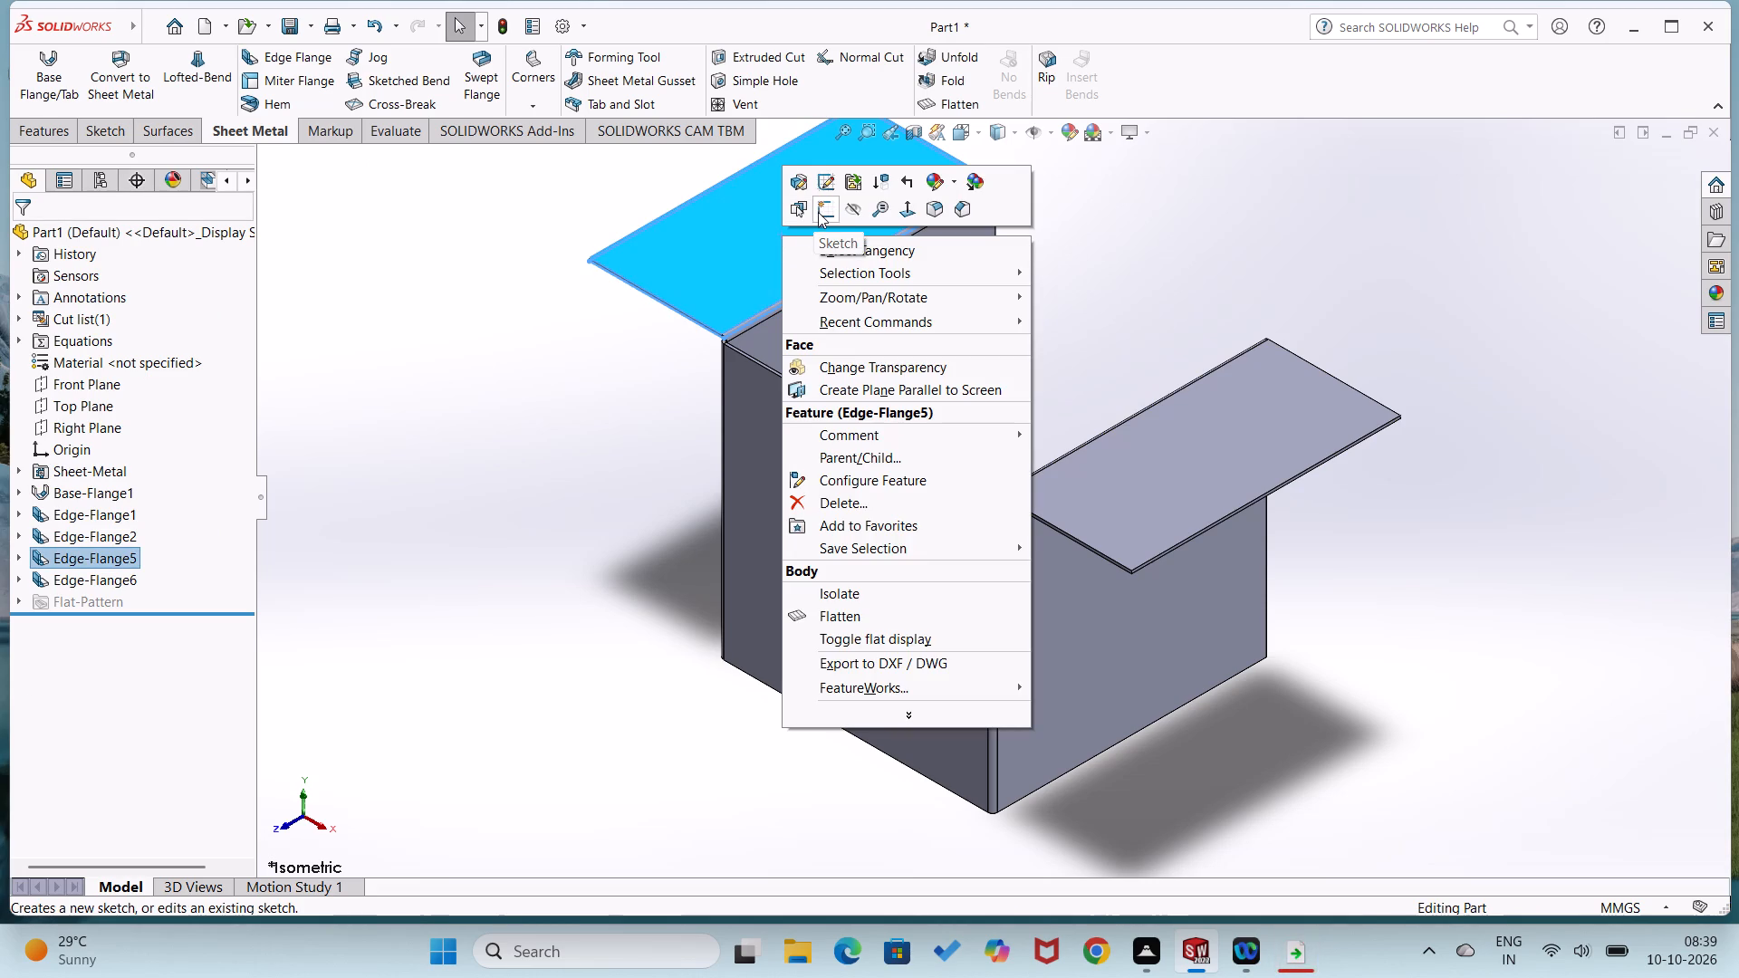
pyautogui.click(820, 210)
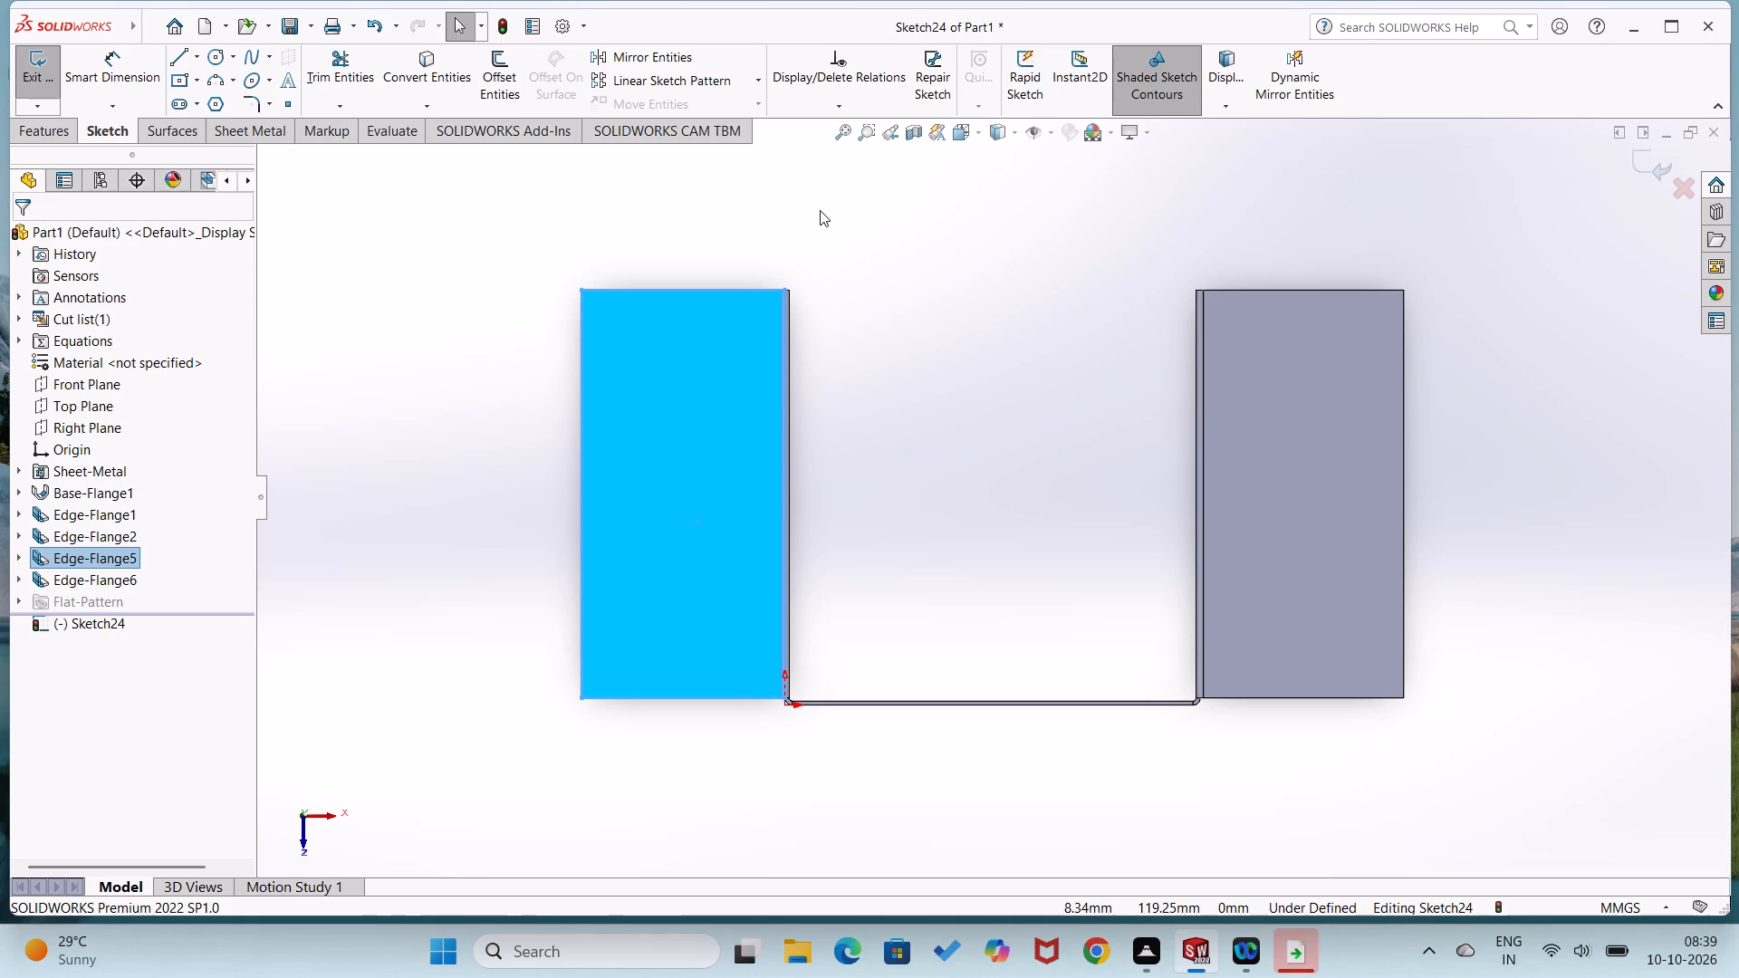
pyautogui.moveTo(532, 476); pyautogui.dragTo(442, 577, button='right')
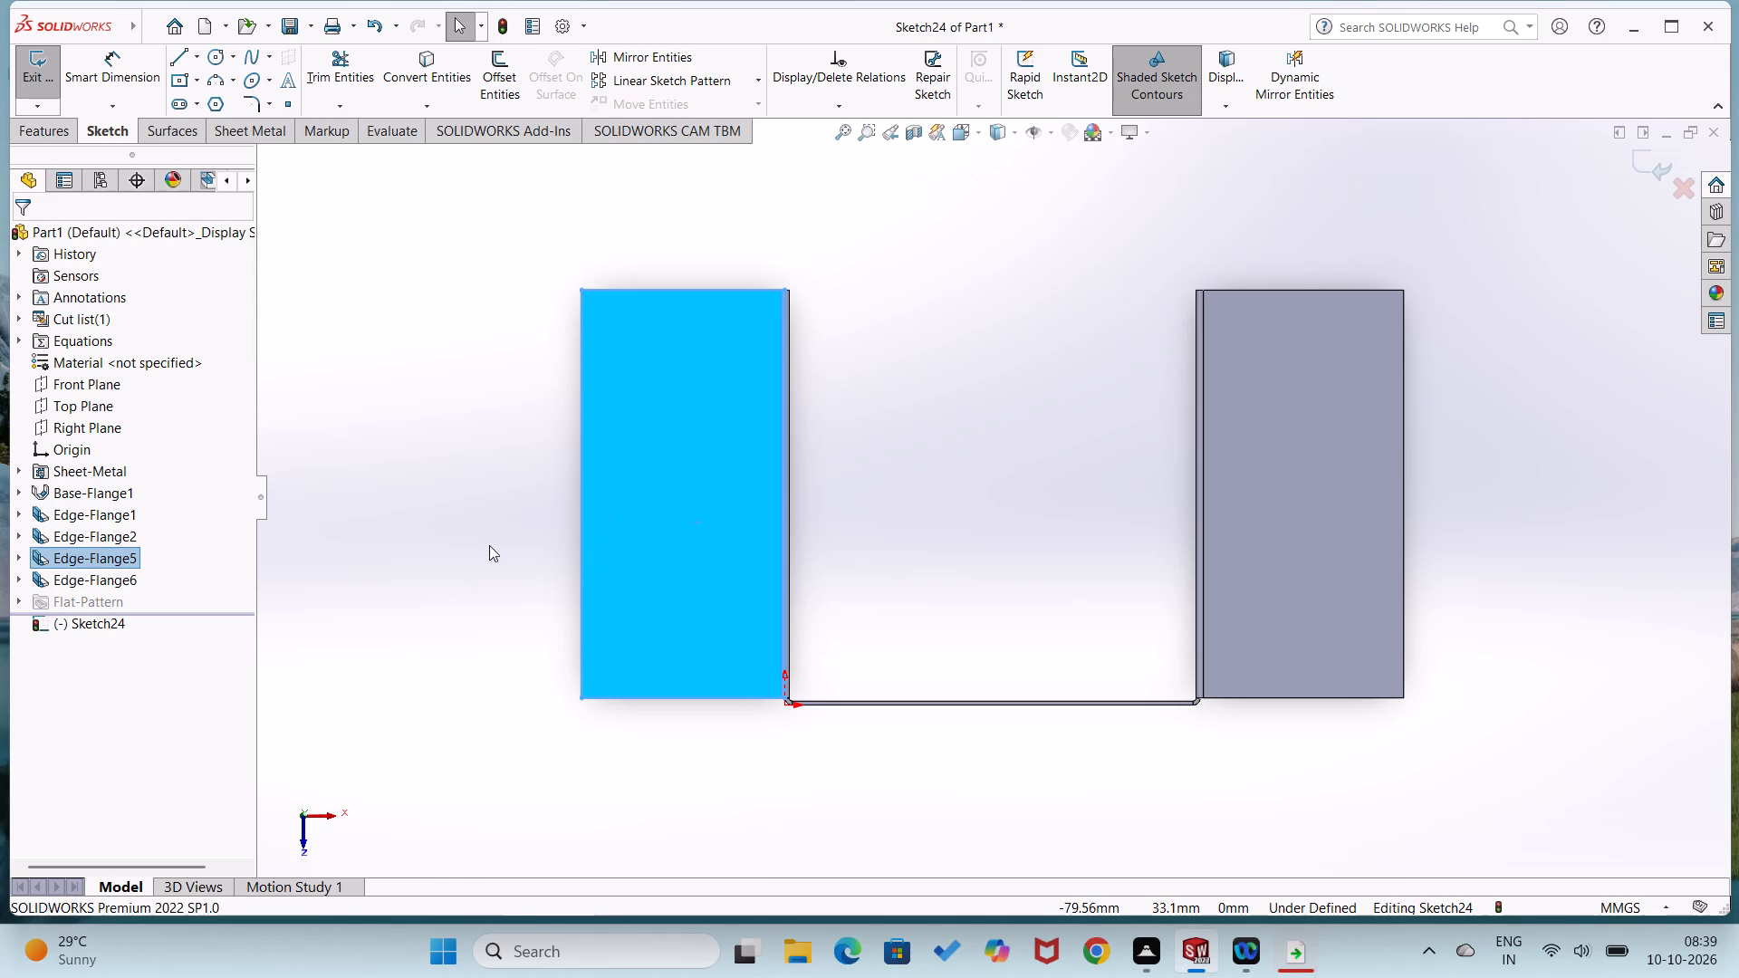
pyautogui.moveTo(522, 505); pyautogui.dragTo(428, 499, button='right')
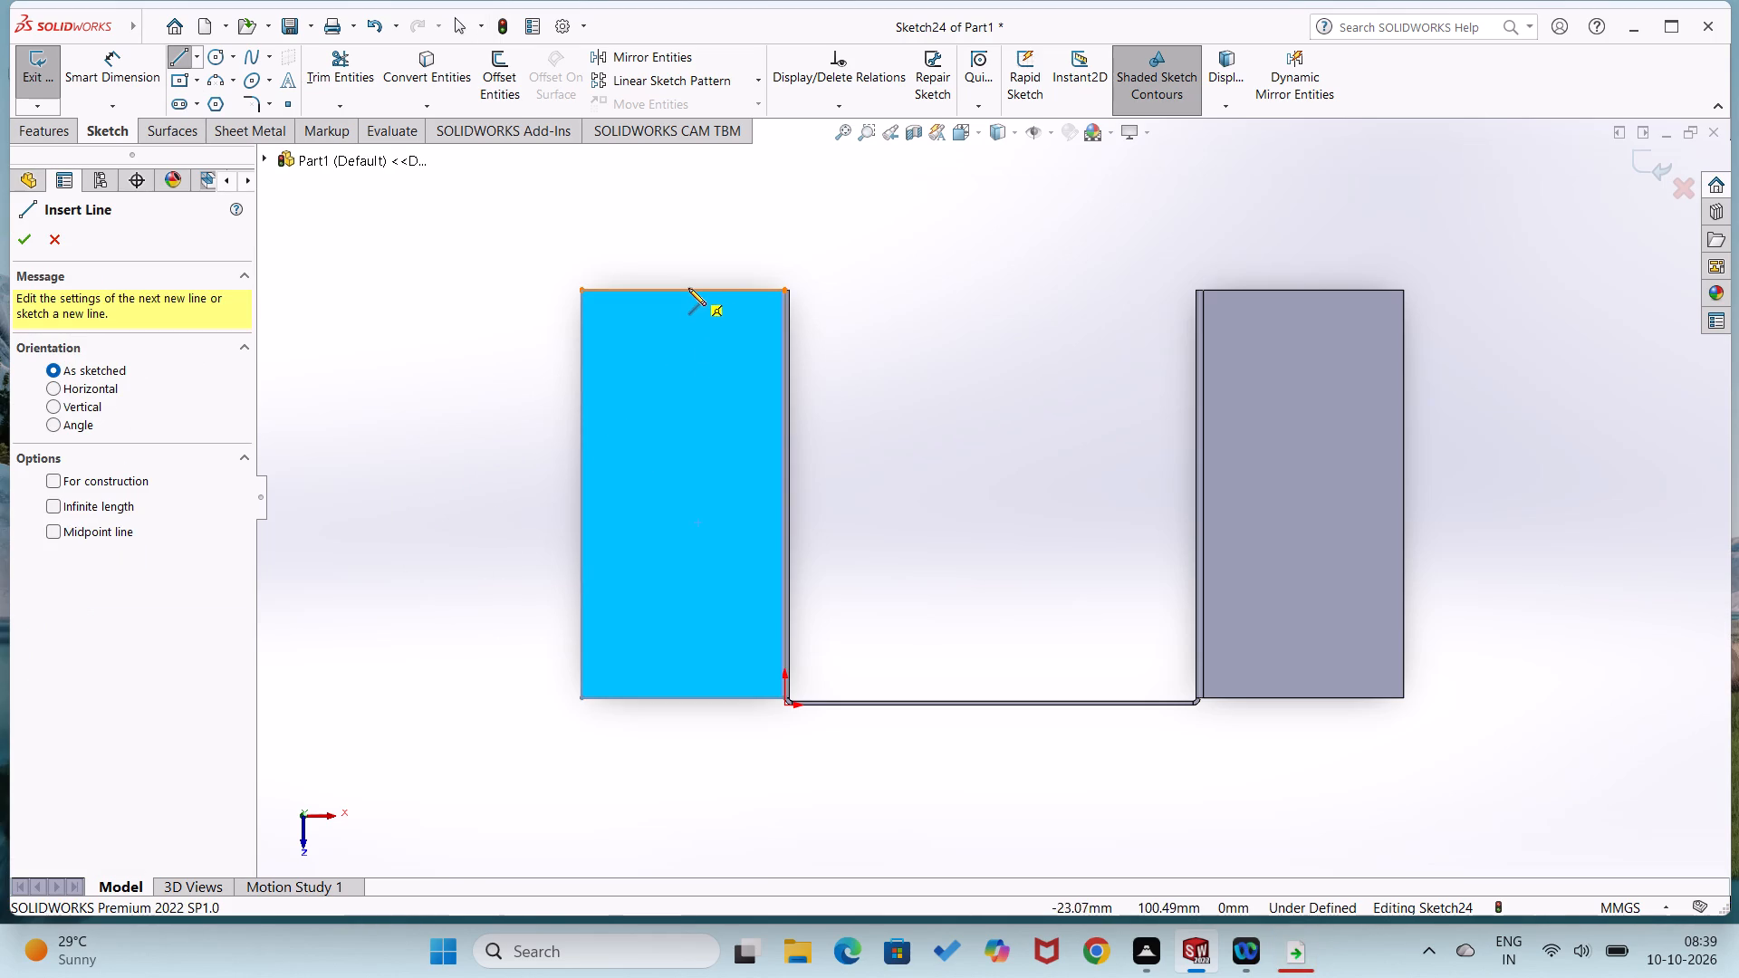
pyautogui.click(683, 288)
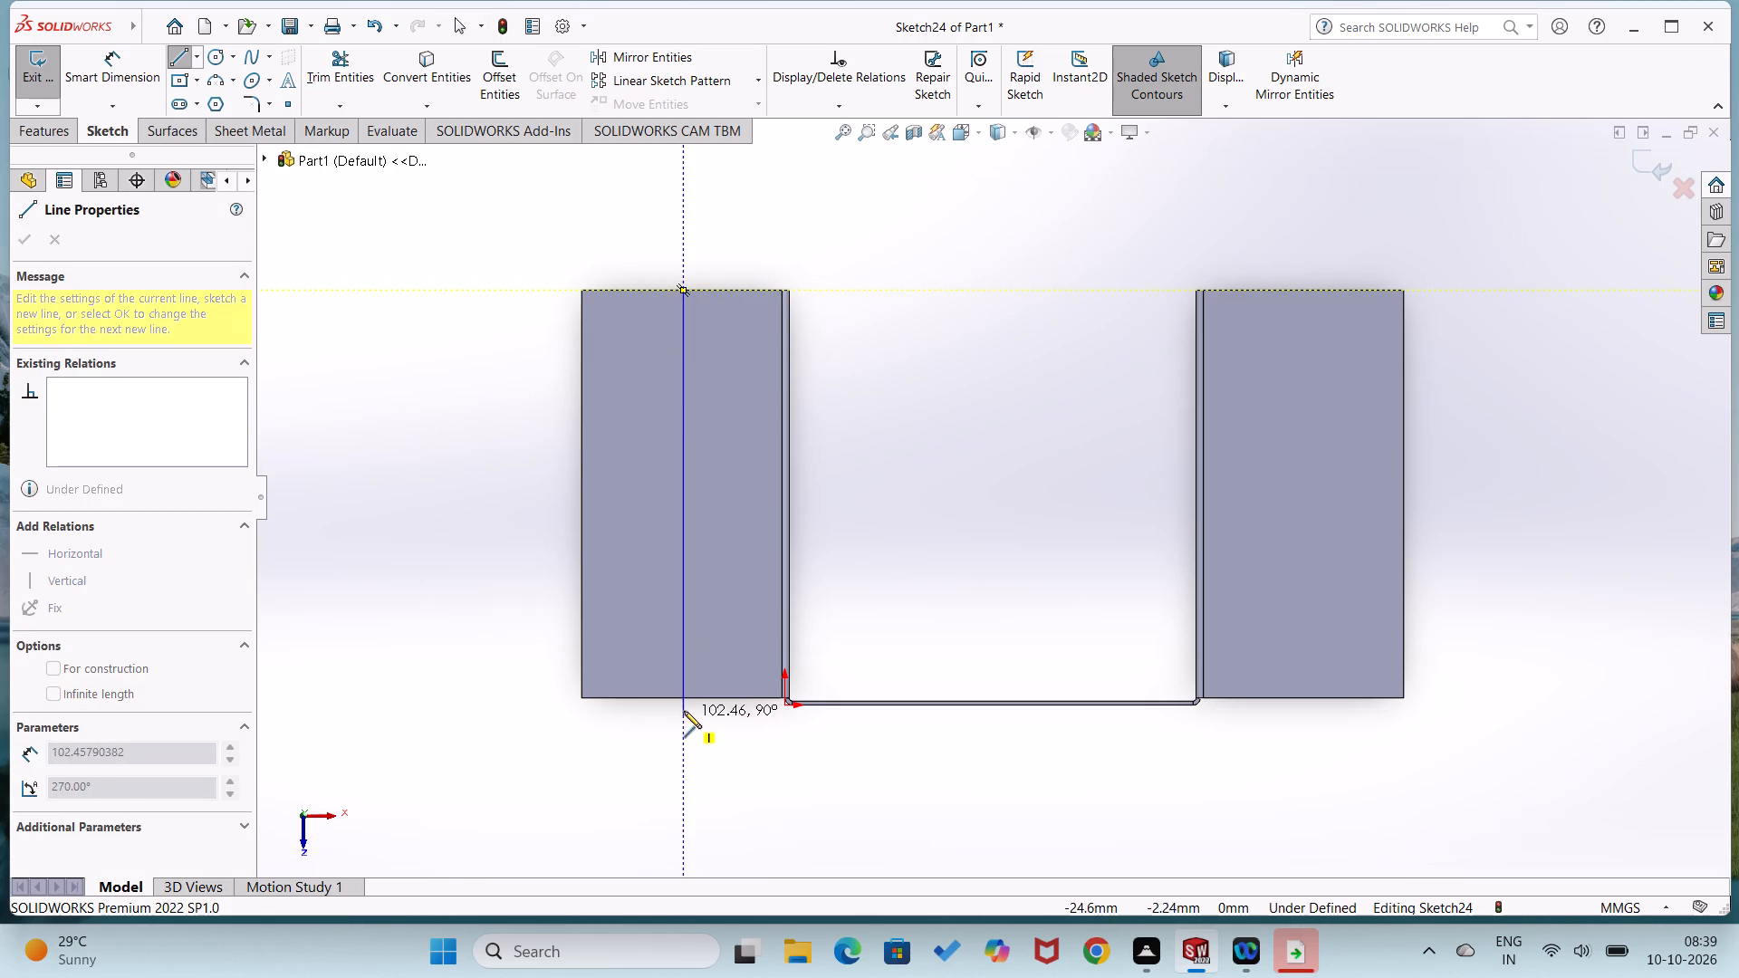
pyautogui.click(680, 695)
pyautogui.rightClick(685, 695)
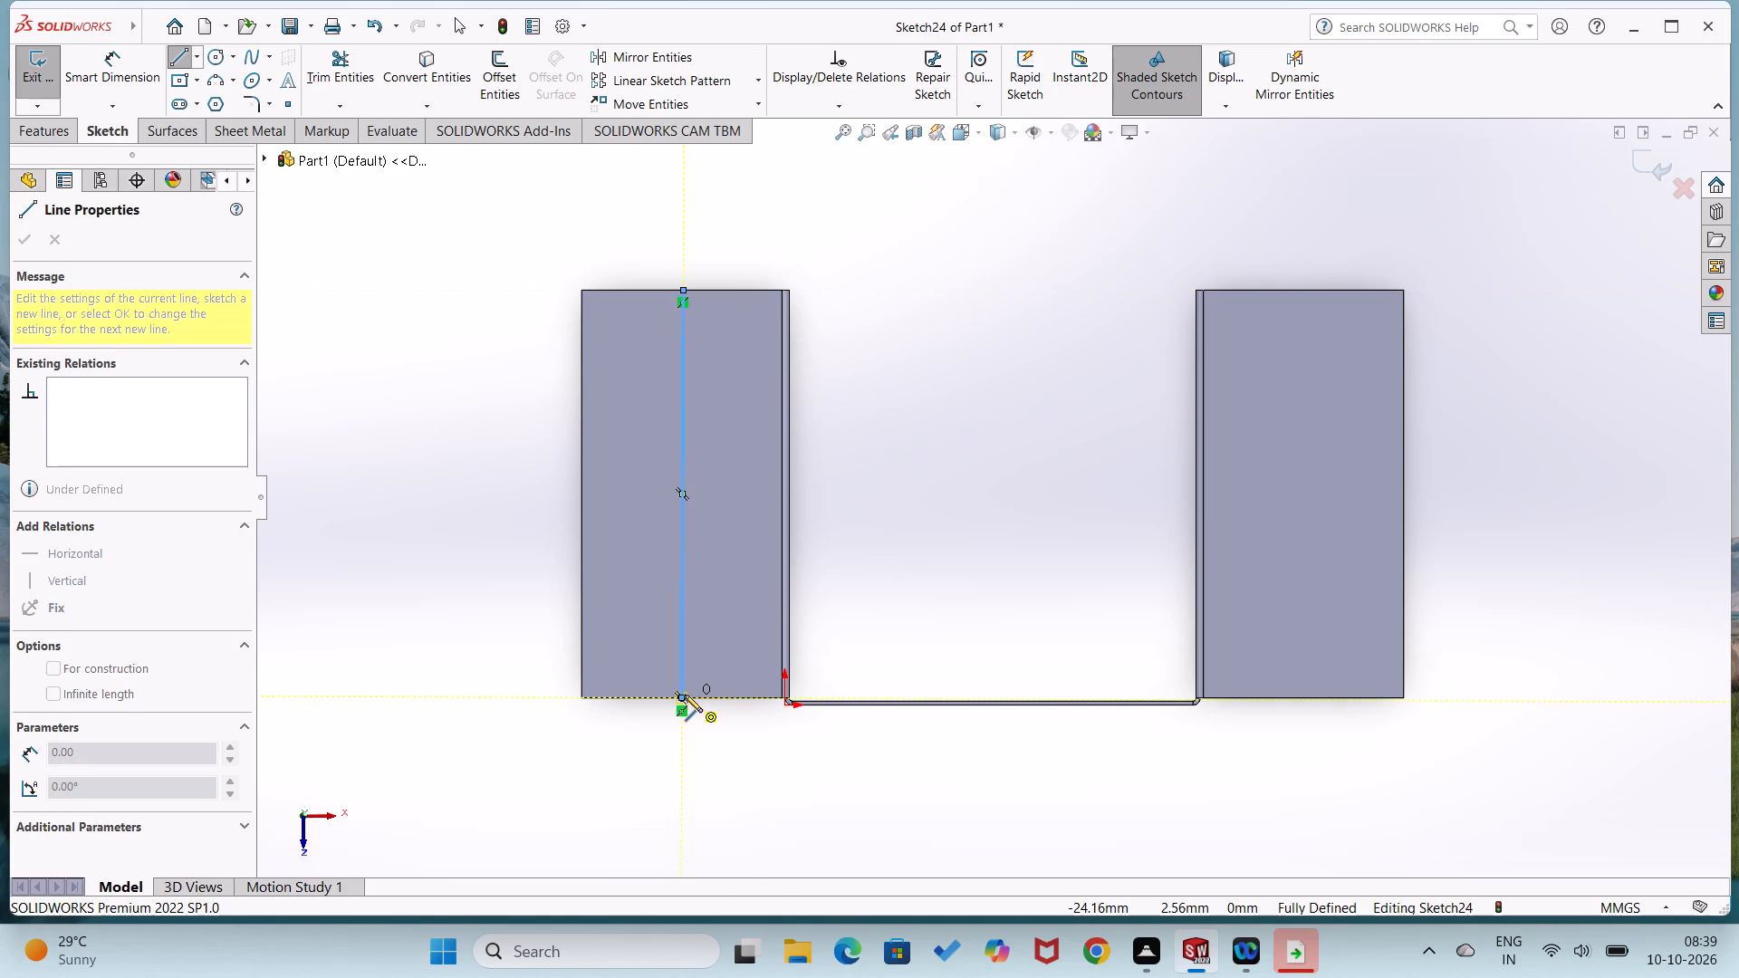
pyautogui.click(730, 667)
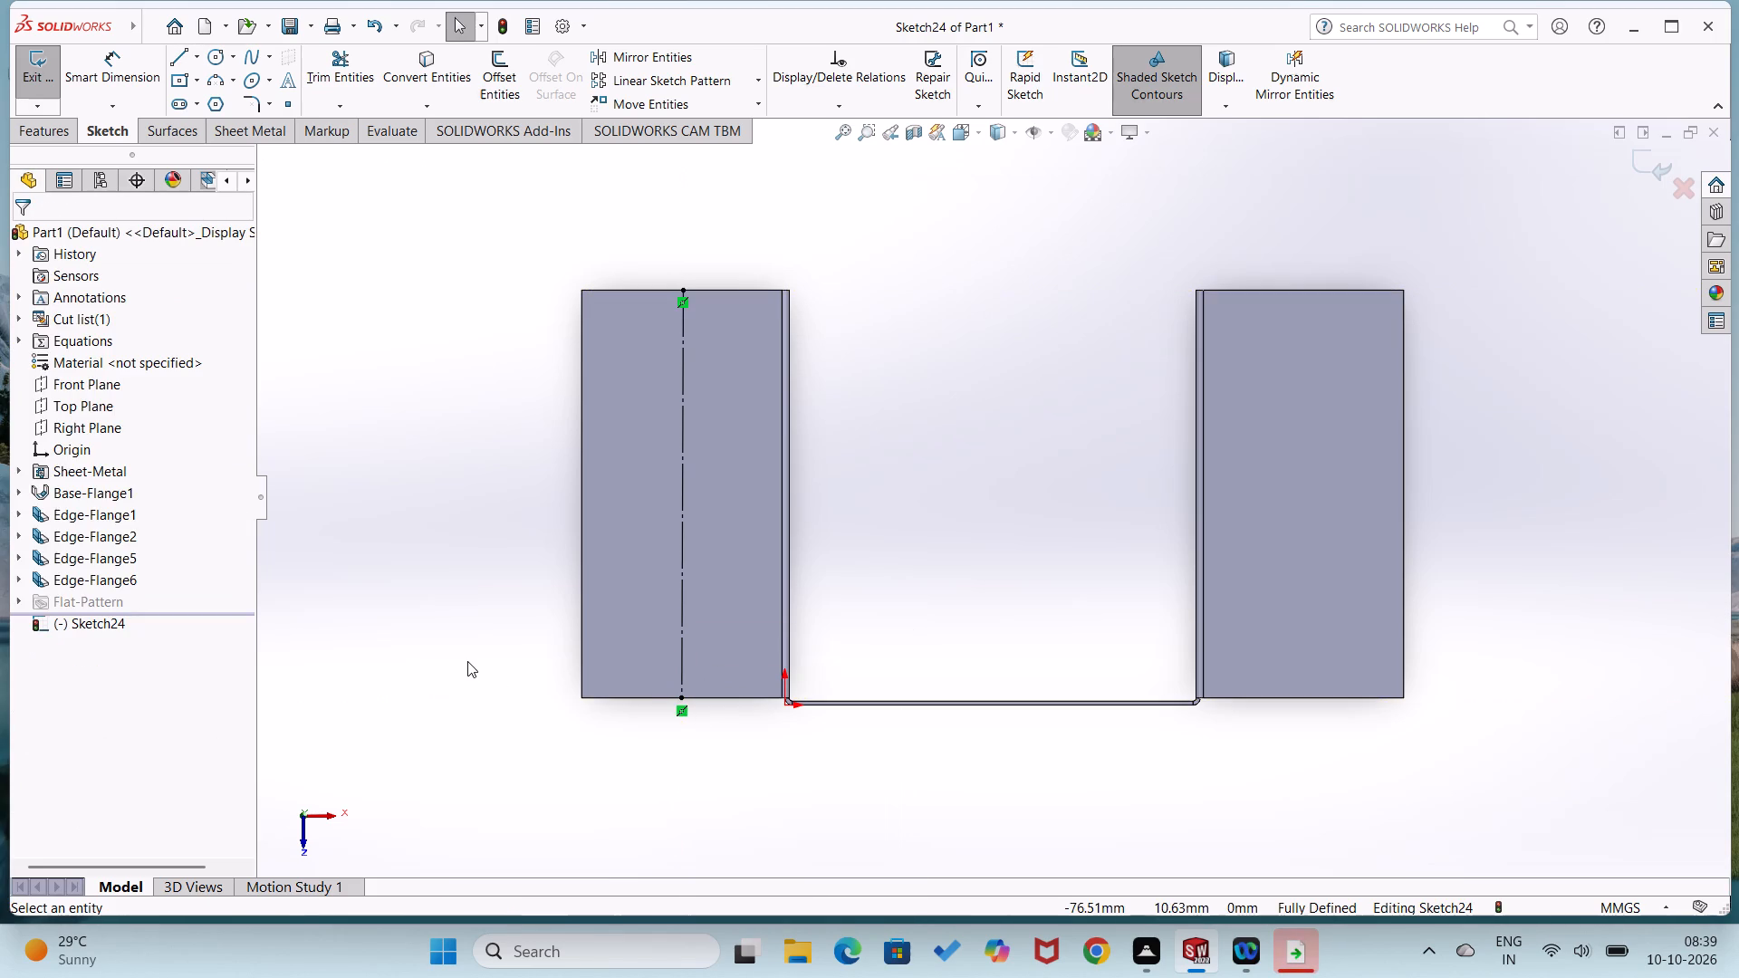
# Sketch two circles centred on the construction line, with radii of about 5.7 mm at the rear and 6.3 mm near the front.
pyautogui.moveTo(462, 661); pyautogui.dragTo(505, 441, button='right')
pyautogui.moveTo(503, 456); pyautogui.dragTo(783, 530, button='right')
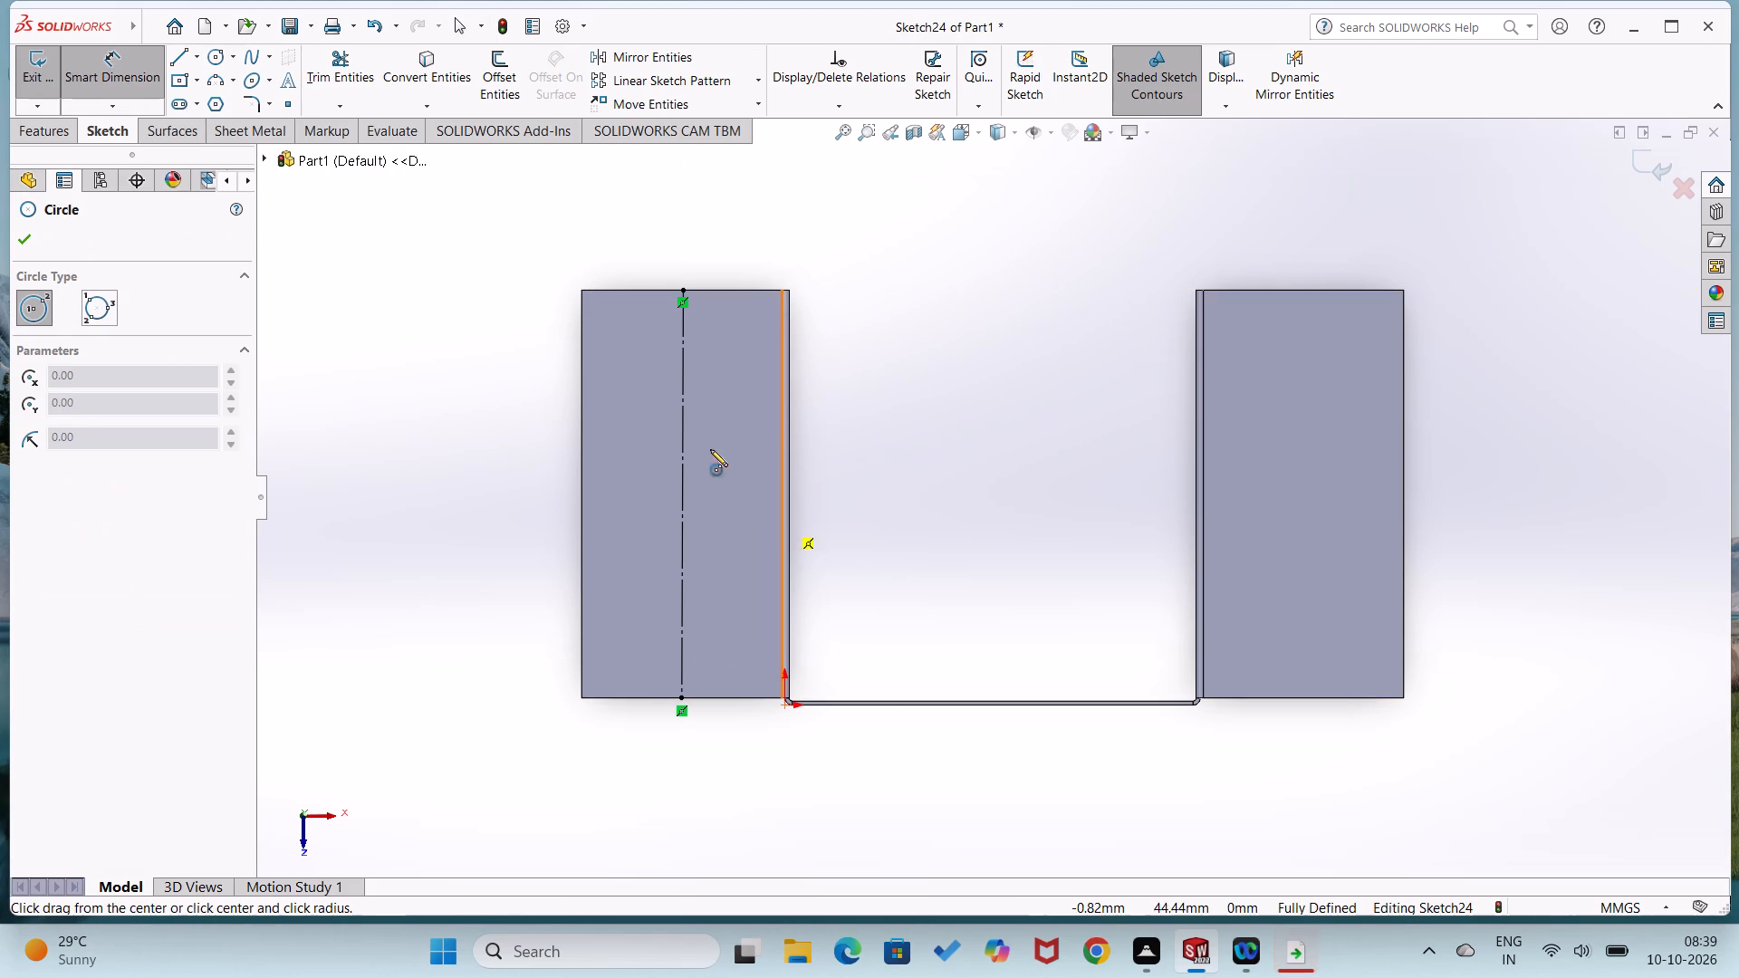
pyautogui.click(680, 396)
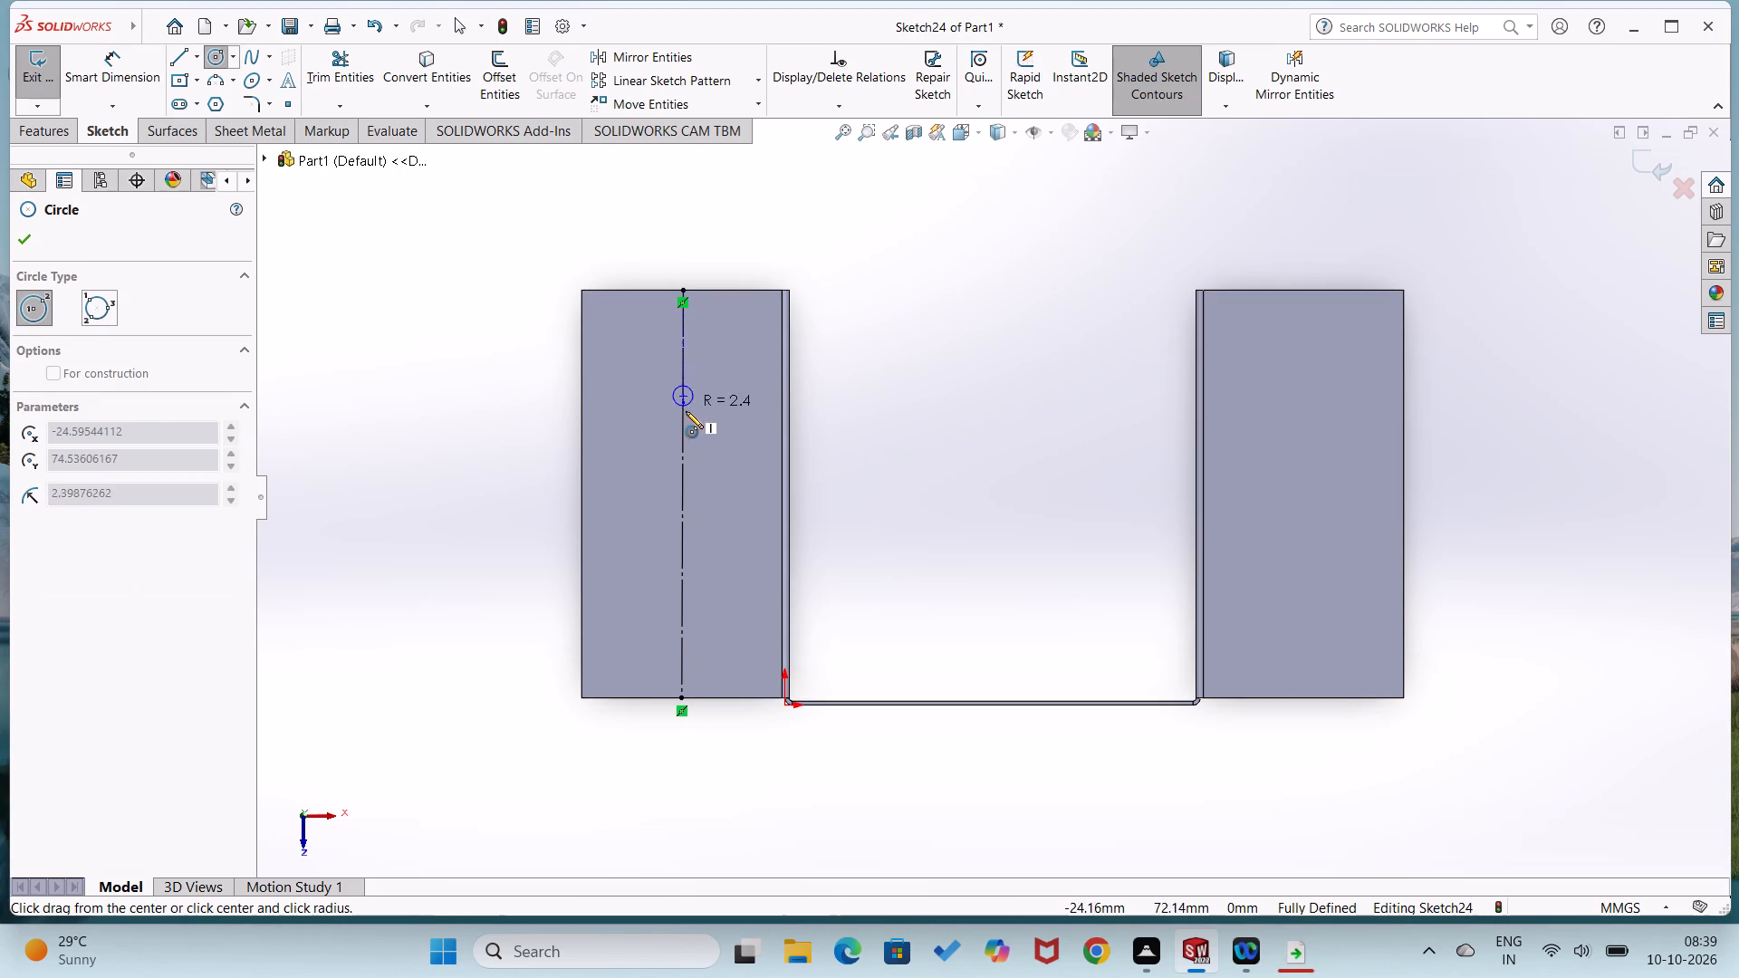
pyautogui.click(687, 419)
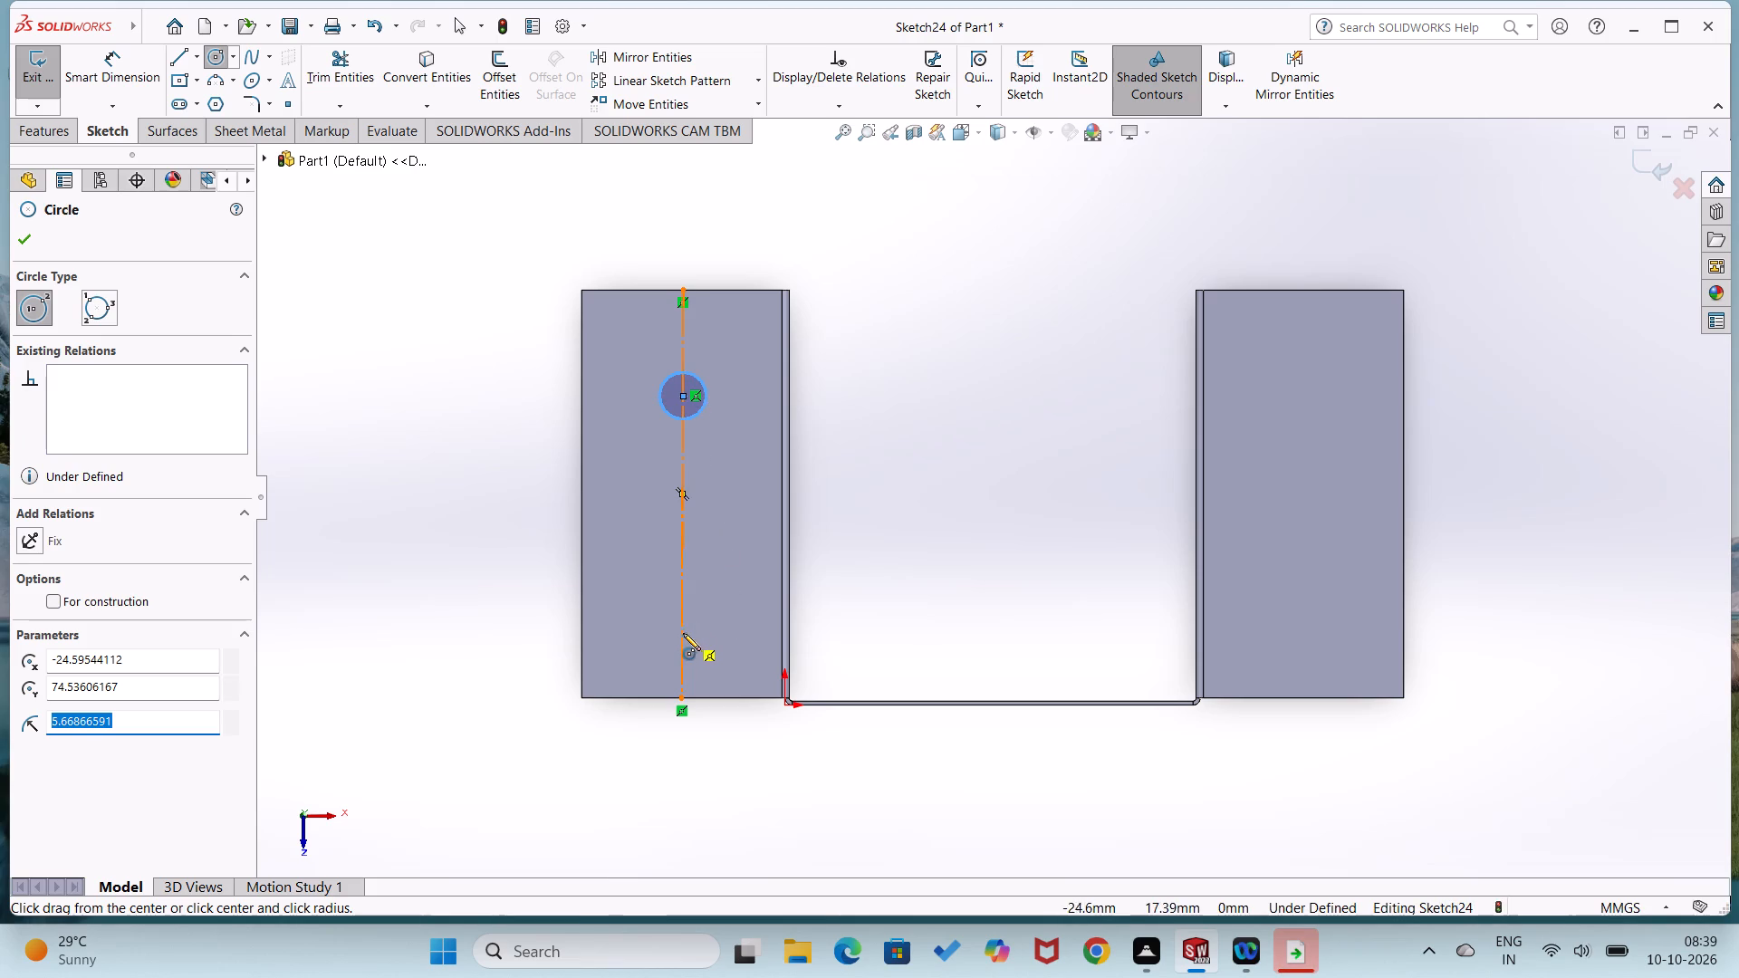
pyautogui.click(682, 619)
pyautogui.click(686, 646)
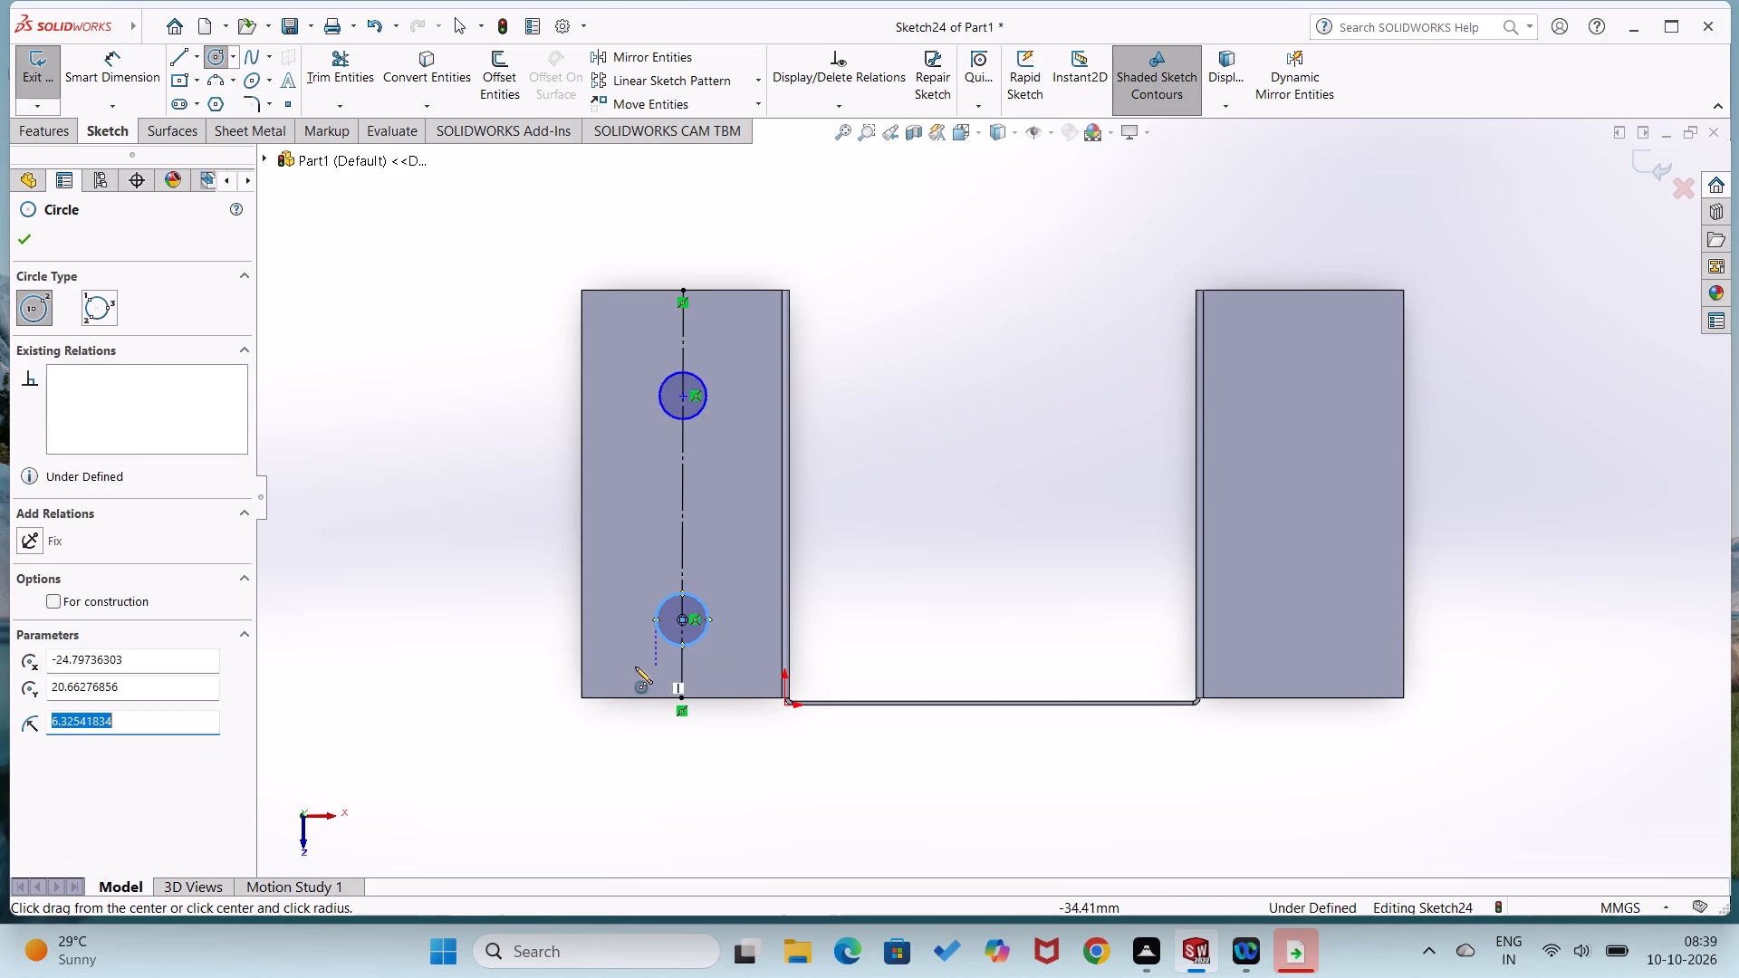
# Dimension the distance between the two circle centres as 50 mm.
pyautogui.moveTo(552, 659); pyautogui.dragTo(578, 491, button='right')
pyautogui.click(683, 622)
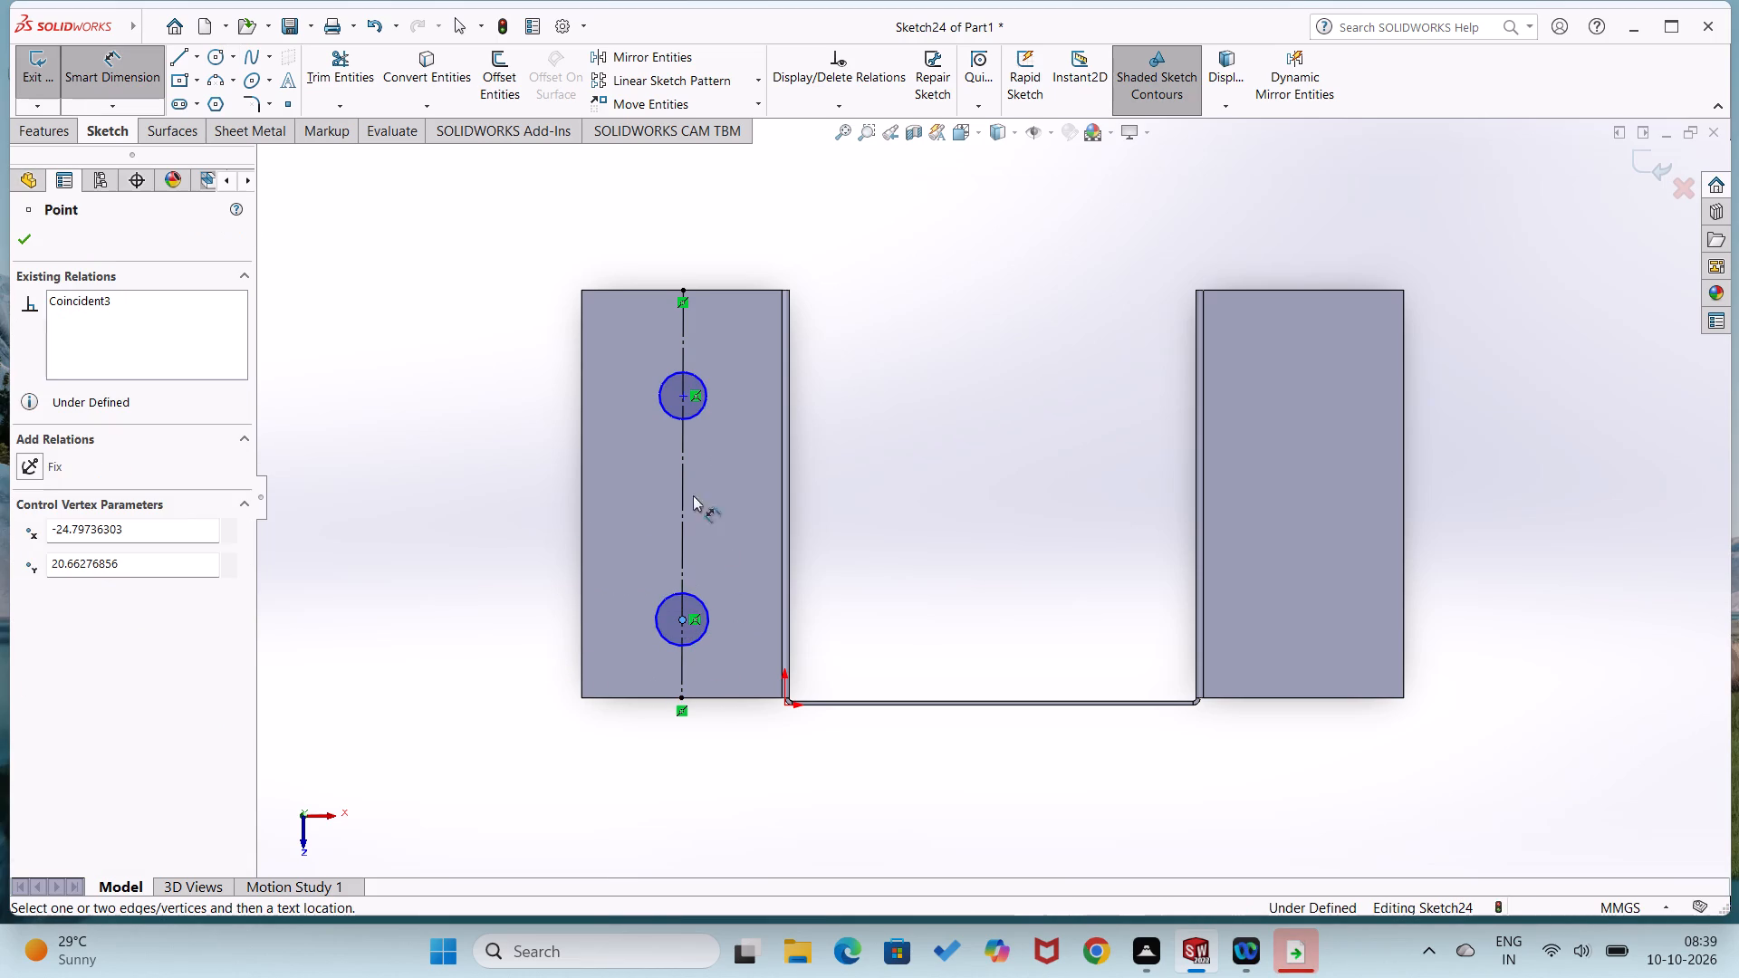
pyautogui.click(683, 398)
pyautogui.click(488, 455)
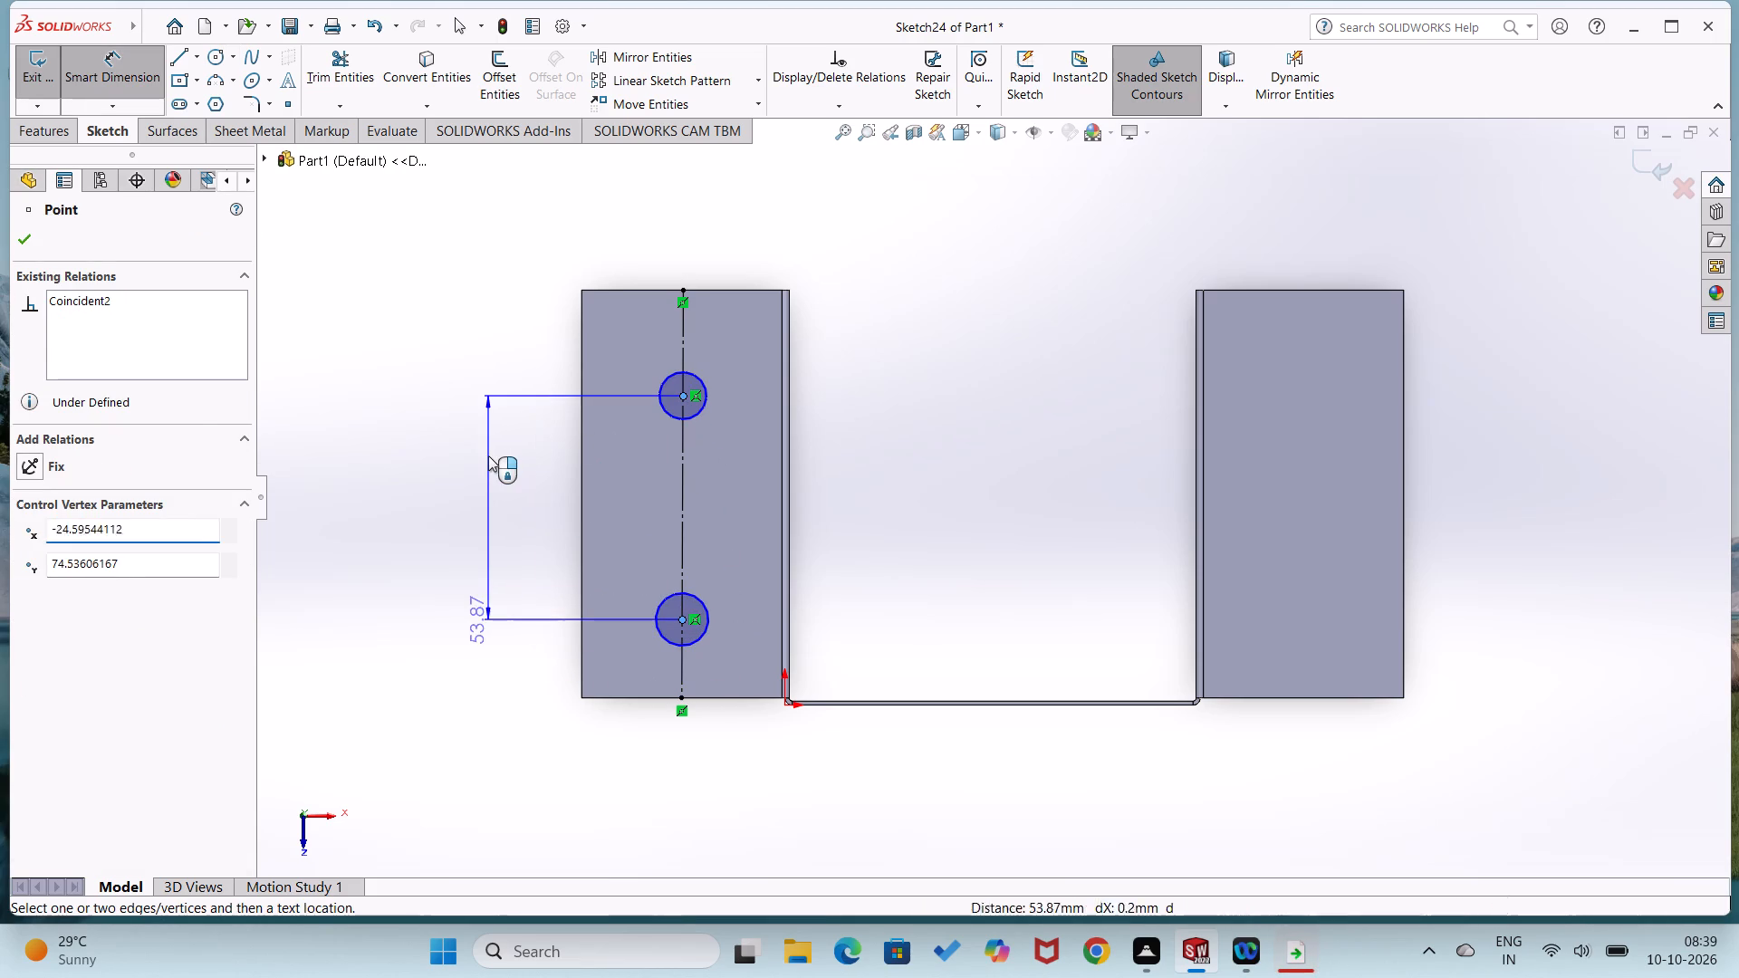
pyautogui.write('50')
pyautogui.press('Return')
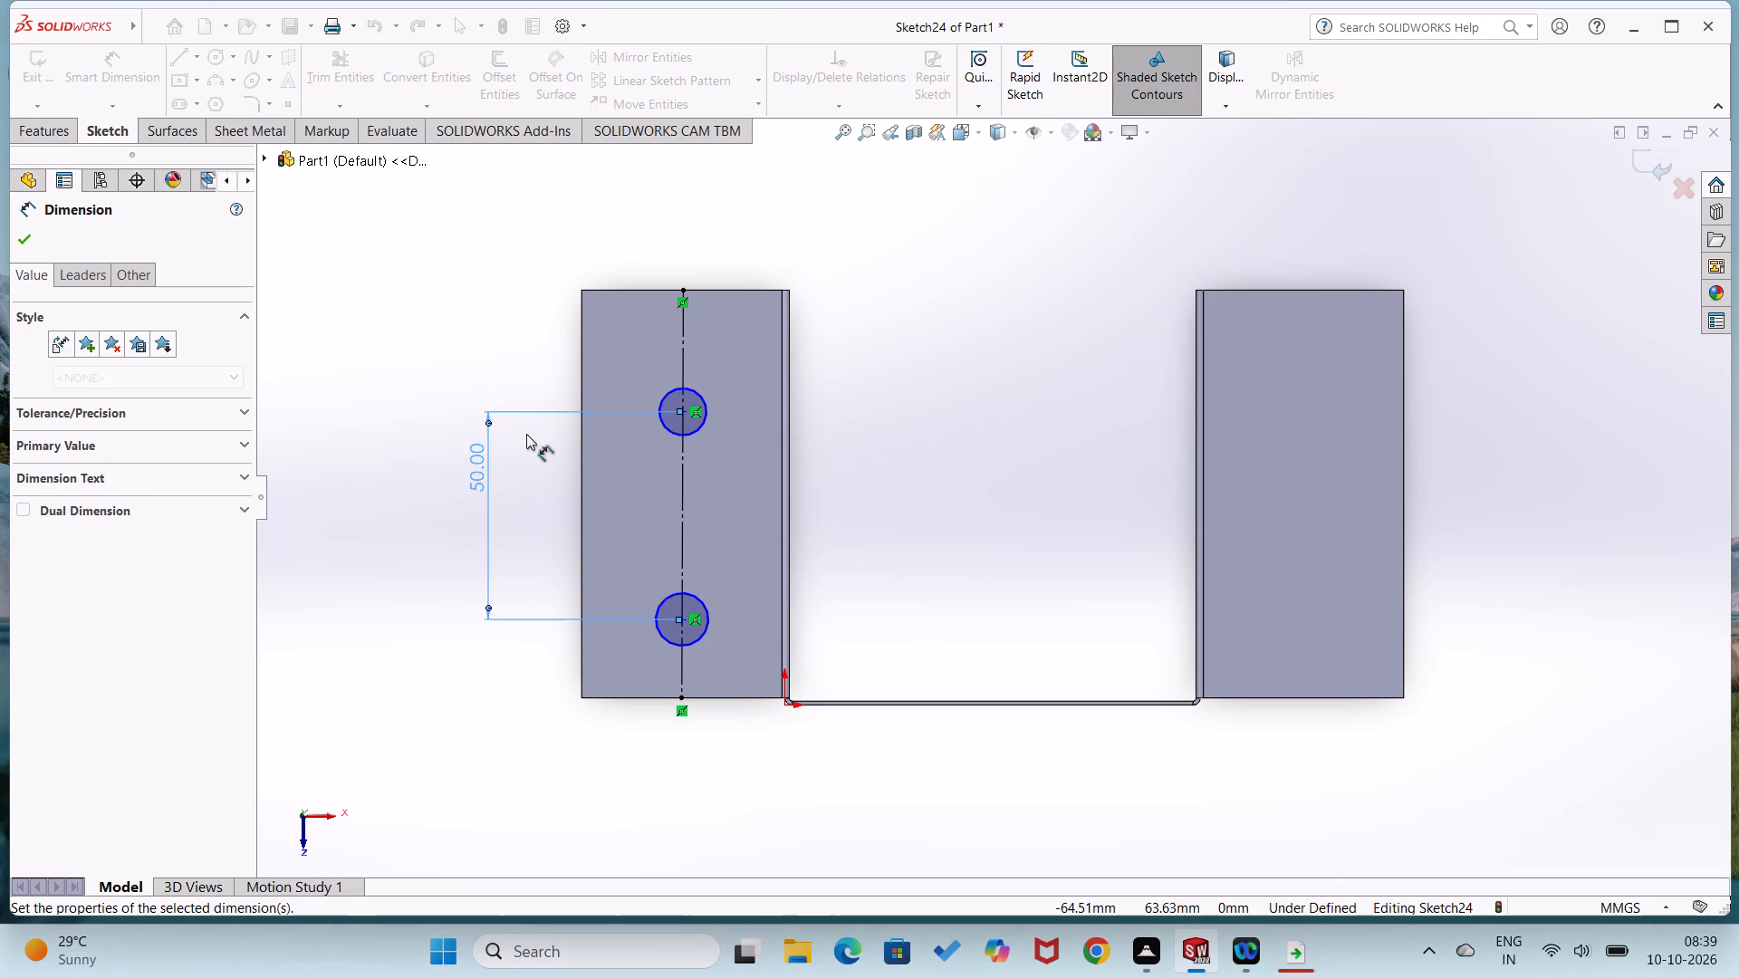
pyautogui.click(312, 492)
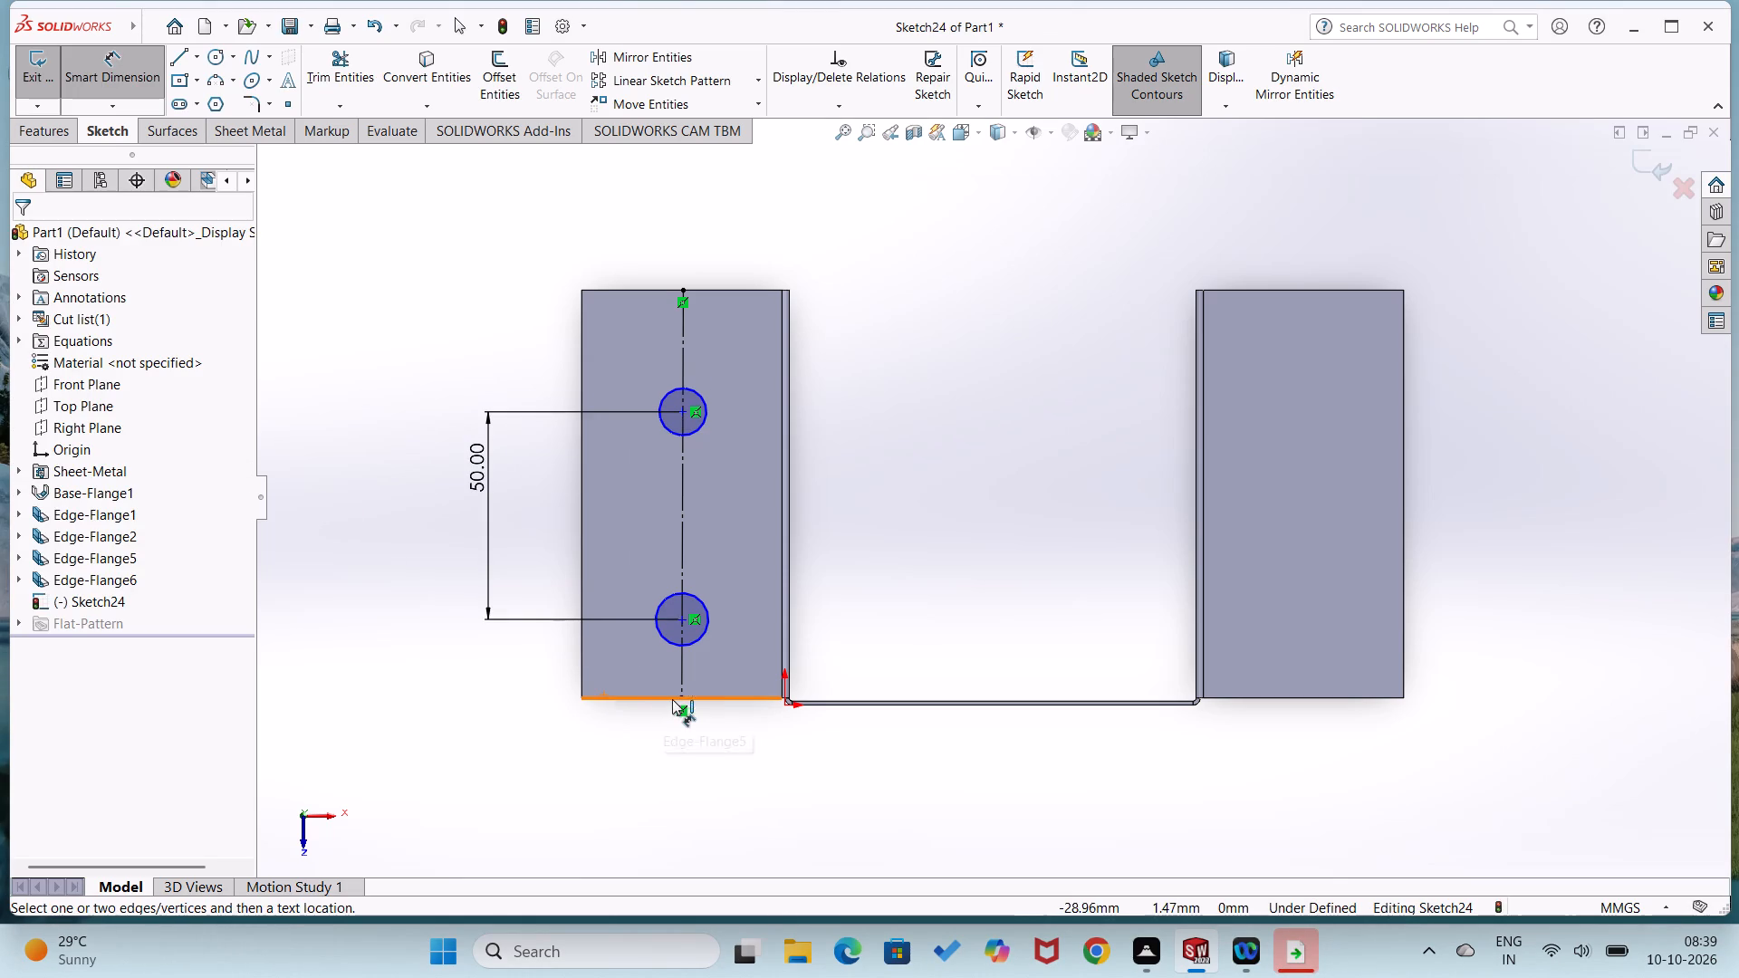
# Dimension the front circle's centre 25 mm from the construction line's endpoint on the flange's front edge.
pyautogui.click(682, 699)
pyautogui.click(684, 619)
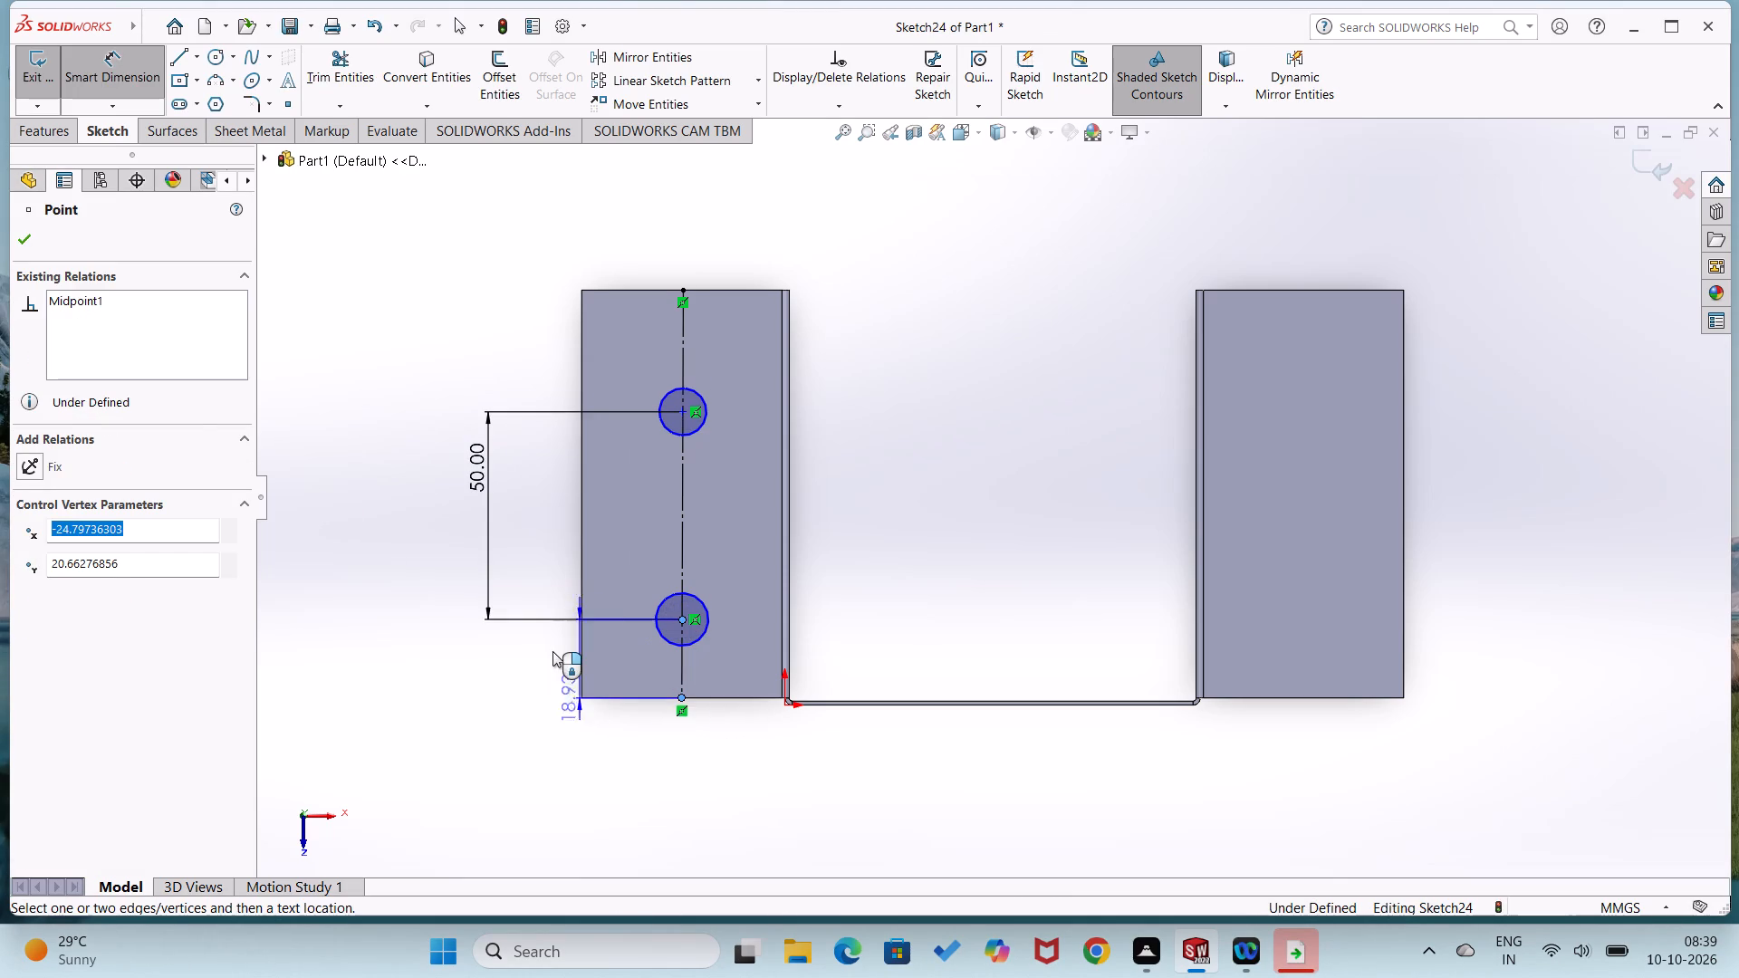
pyautogui.click(552, 651)
pyautogui.press('2')
pyautogui.press('5')
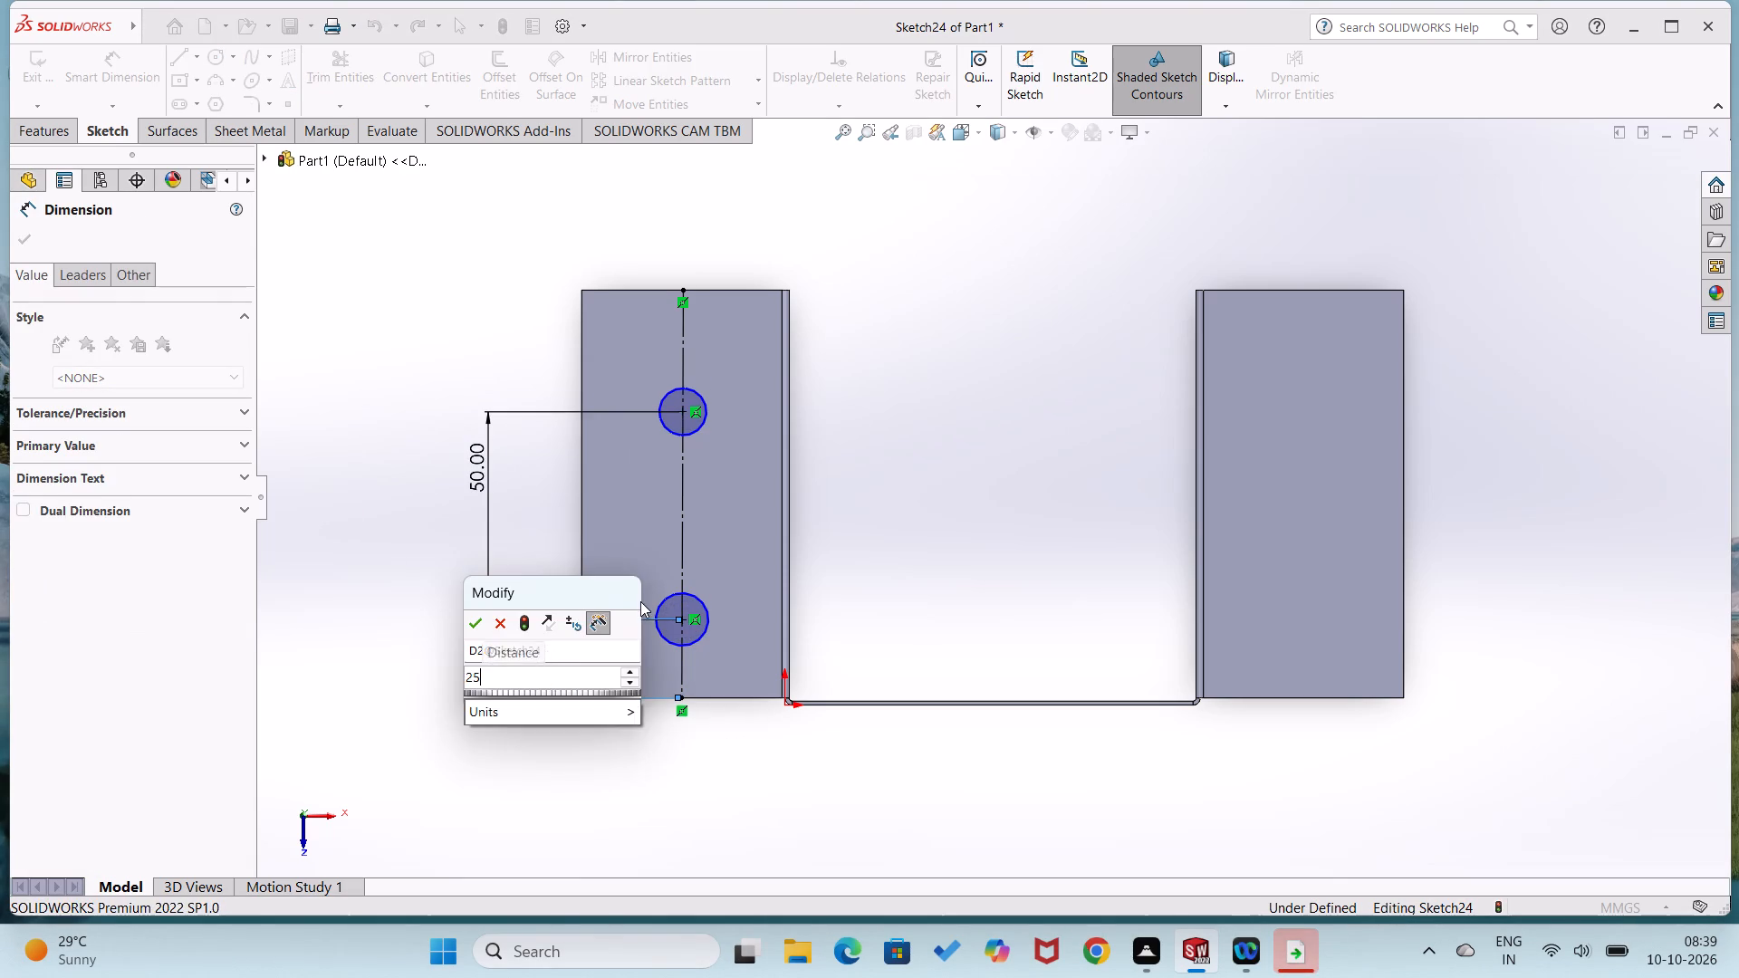
pyautogui.press('Return')
pyautogui.click(495, 668)
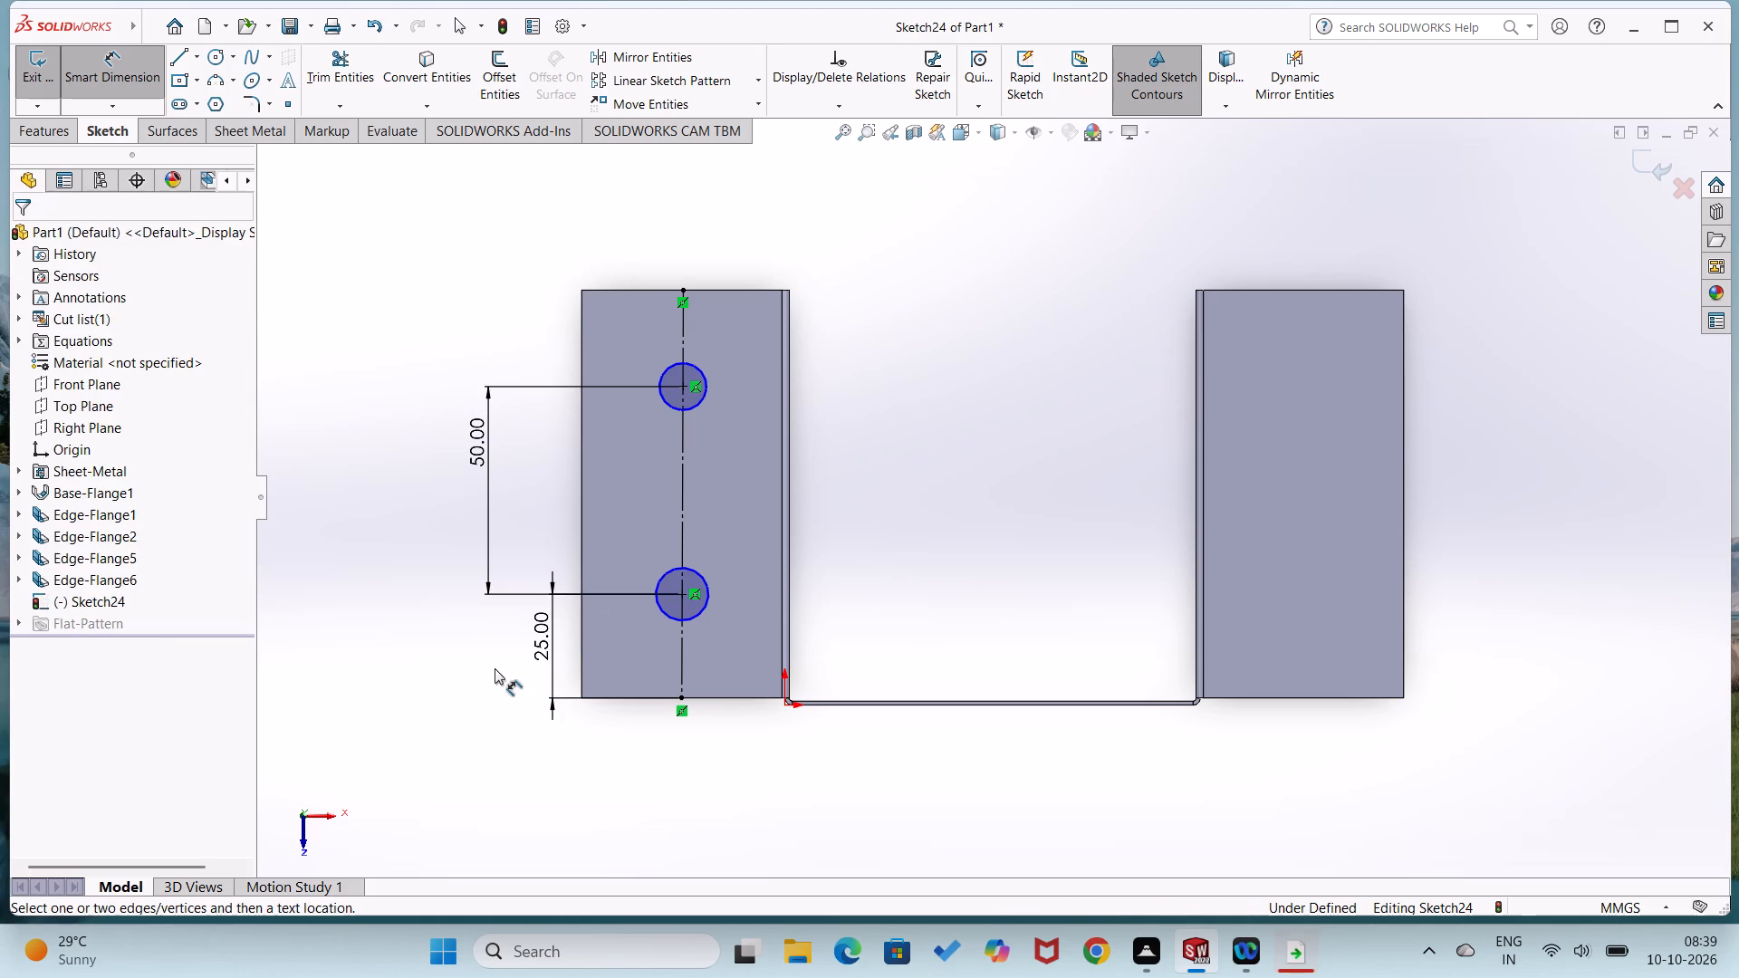
# Dimension both circles to a diameter of 12 mm.
pyautogui.click(693, 570)
pyautogui.click(725, 552)
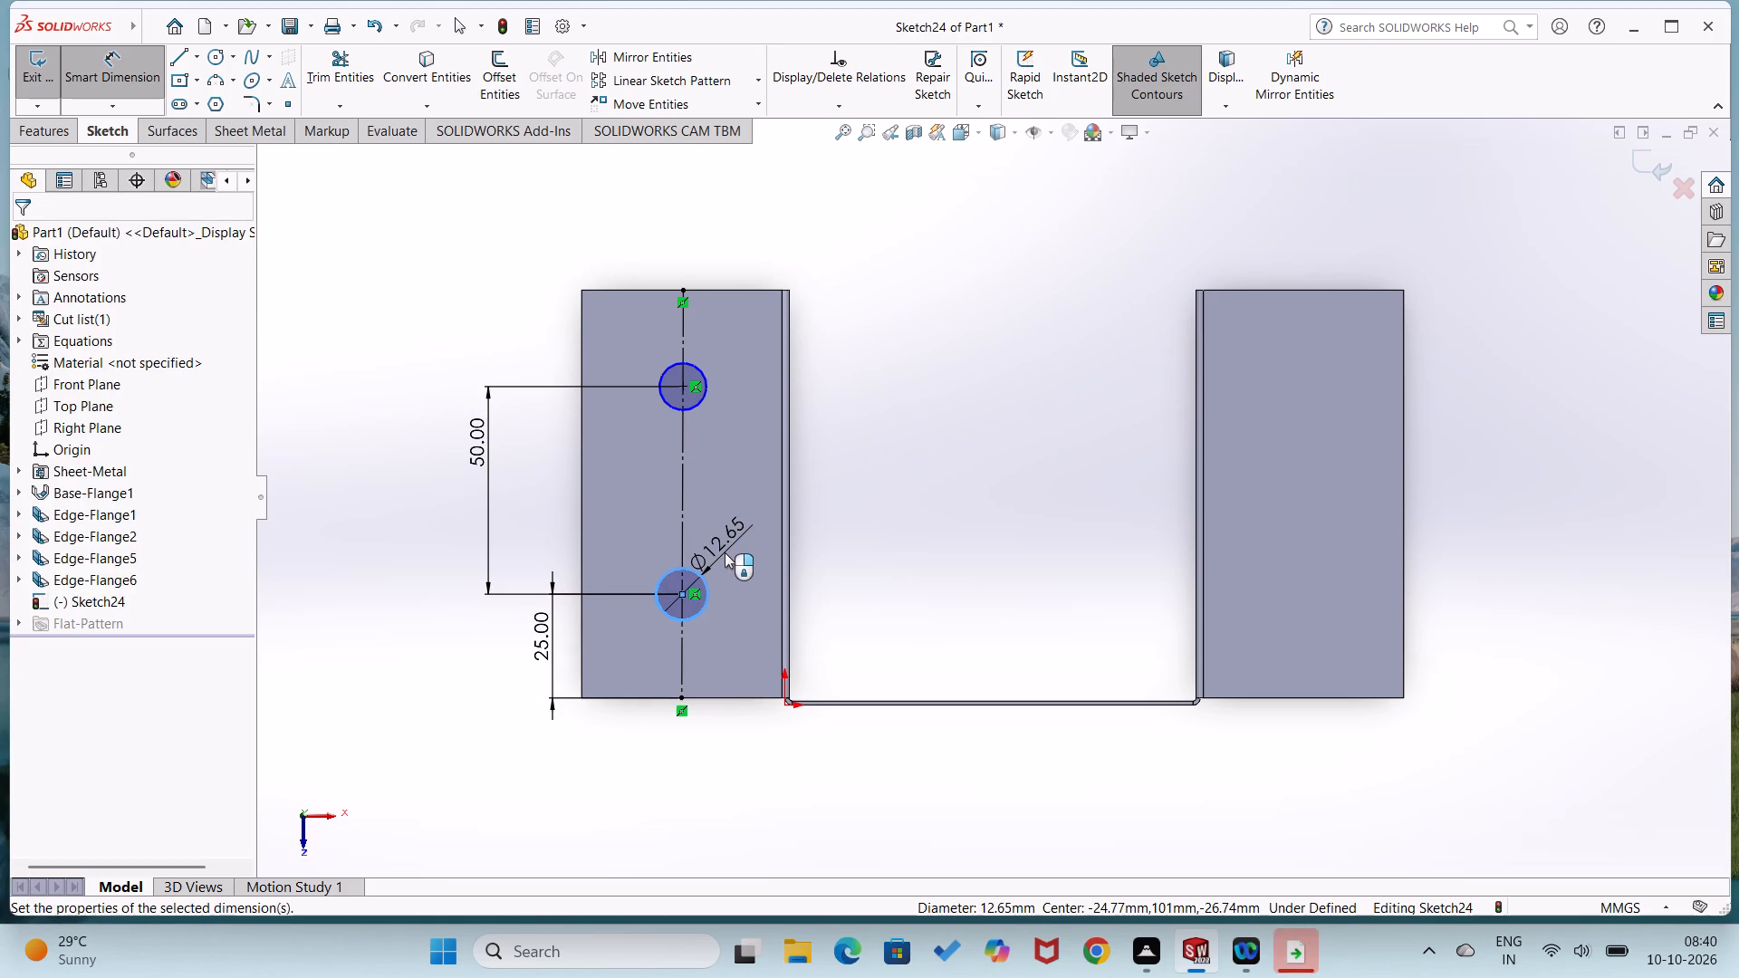
pyautogui.press('1')
pyautogui.press('2')
pyautogui.press('Return')
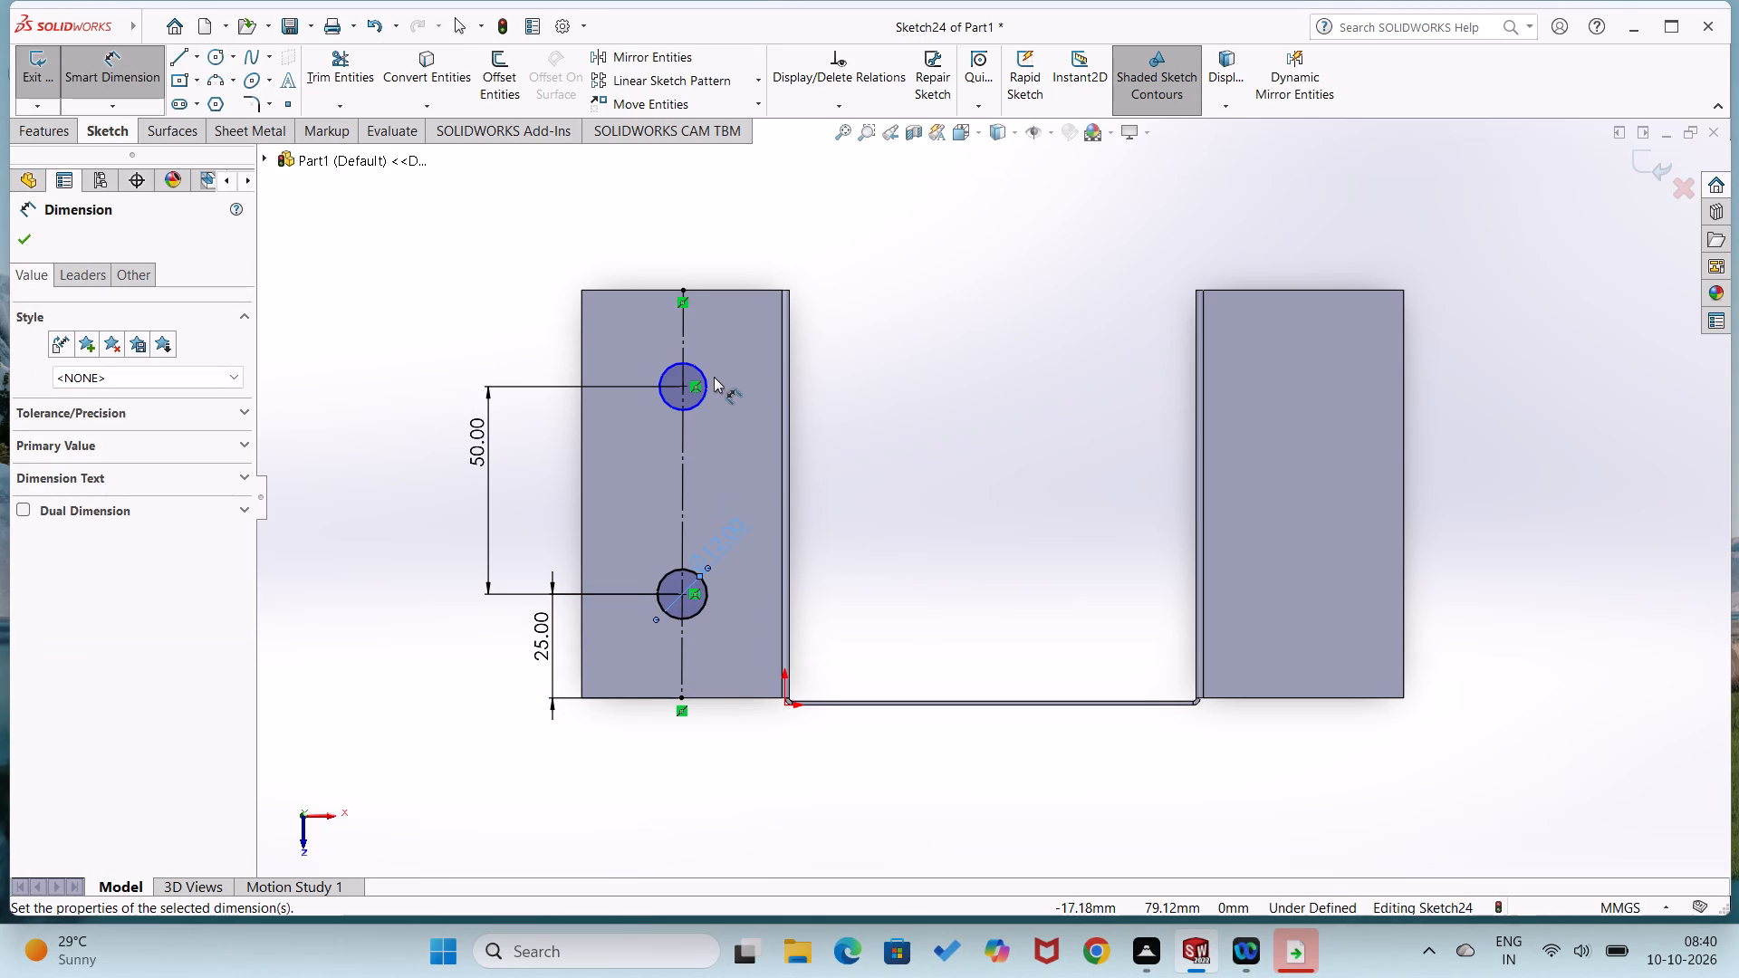
pyautogui.click(708, 378)
pyautogui.click(739, 354)
pyautogui.write('12')
pyautogui.press('Return')
pyautogui.click(449, 301)
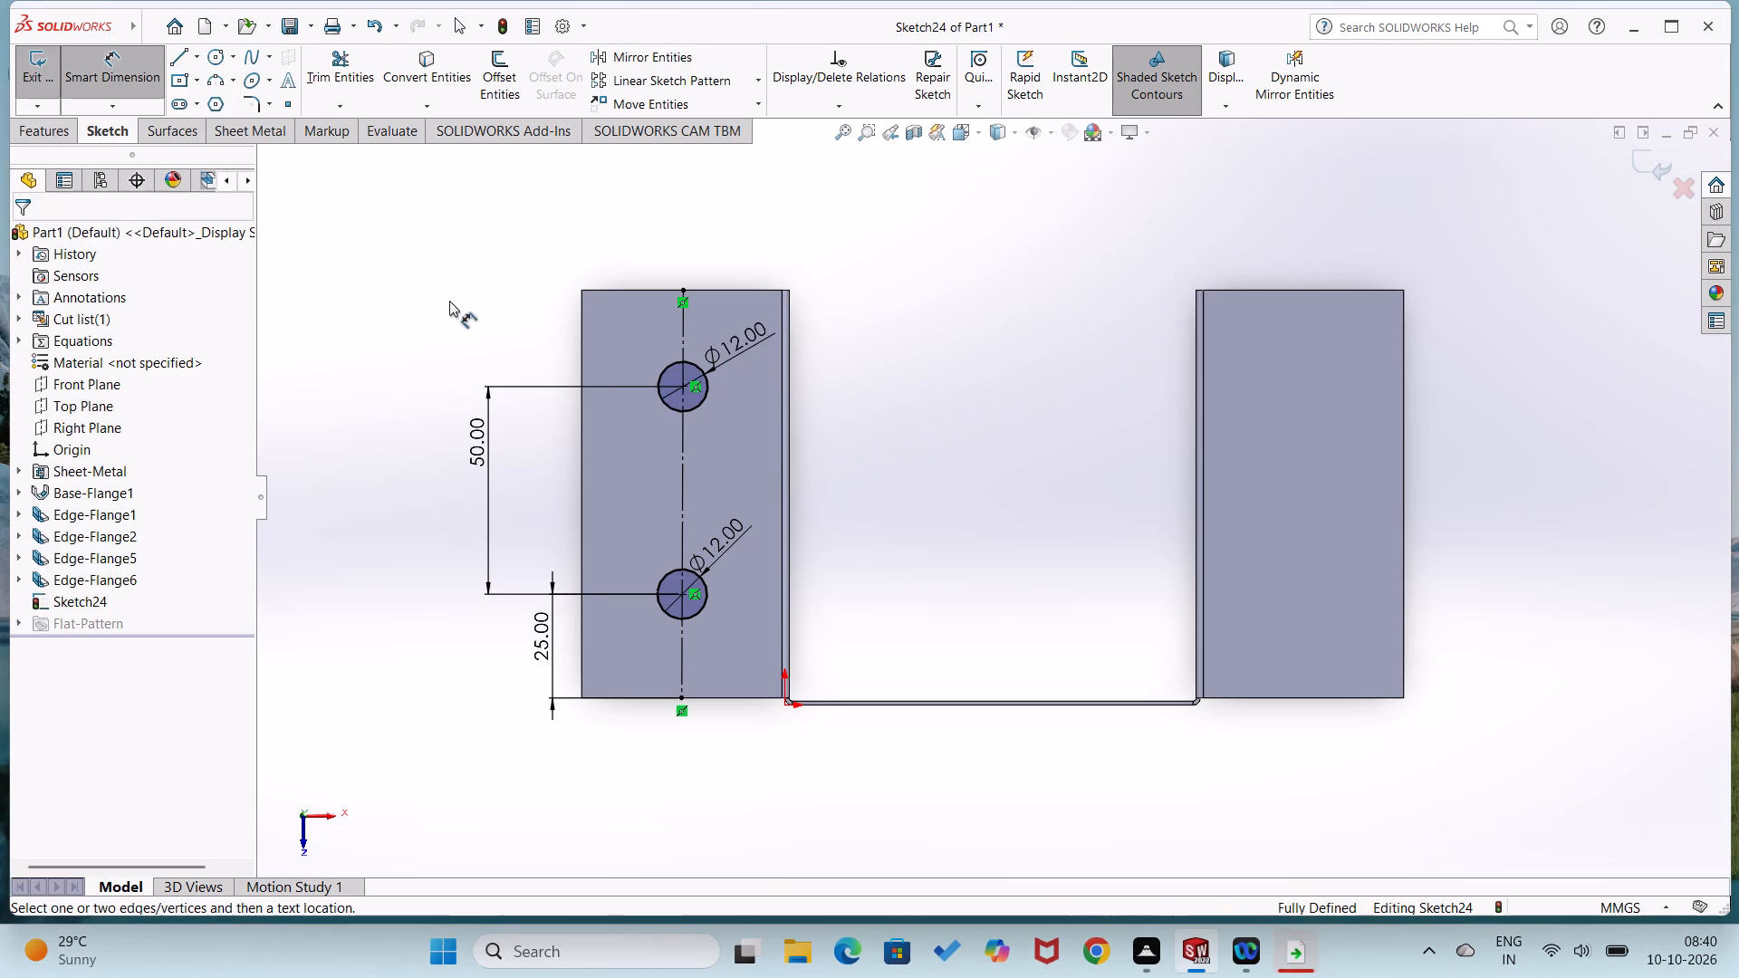
# Sketch a vertical construction line across the second flange, between the midpoints of its rear and front edges.
pyautogui.moveTo(1051, 351); pyautogui.dragTo(944, 407, button='right')
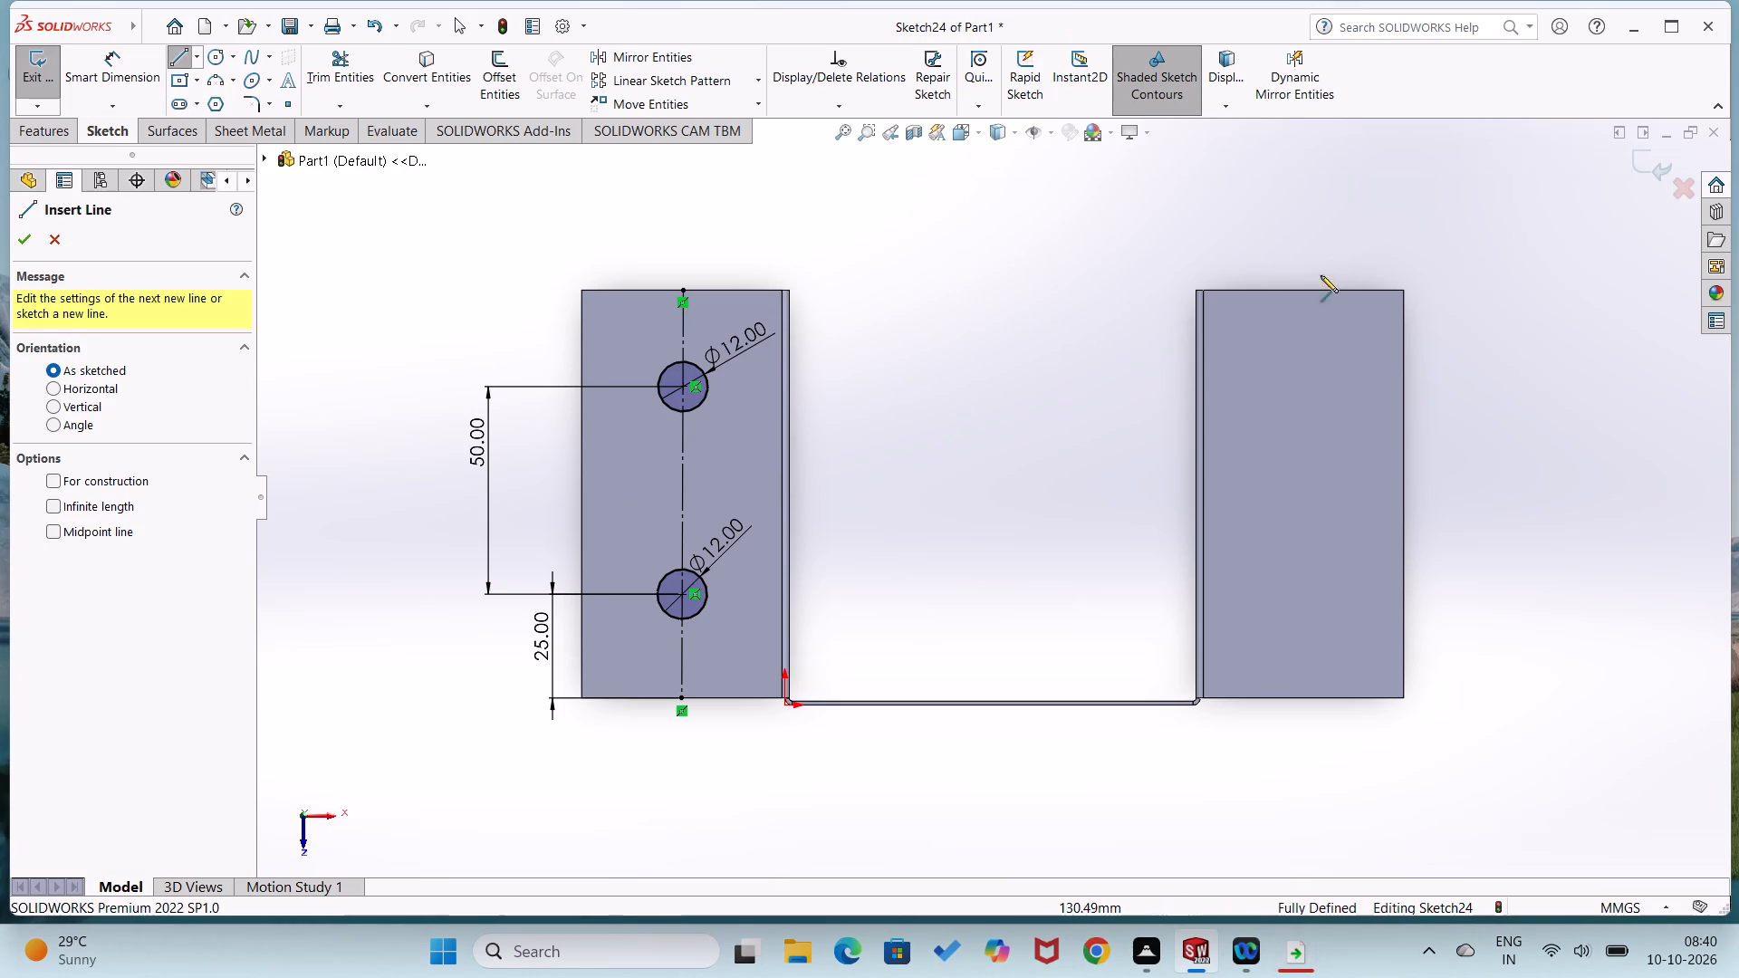
pyautogui.click(1301, 289)
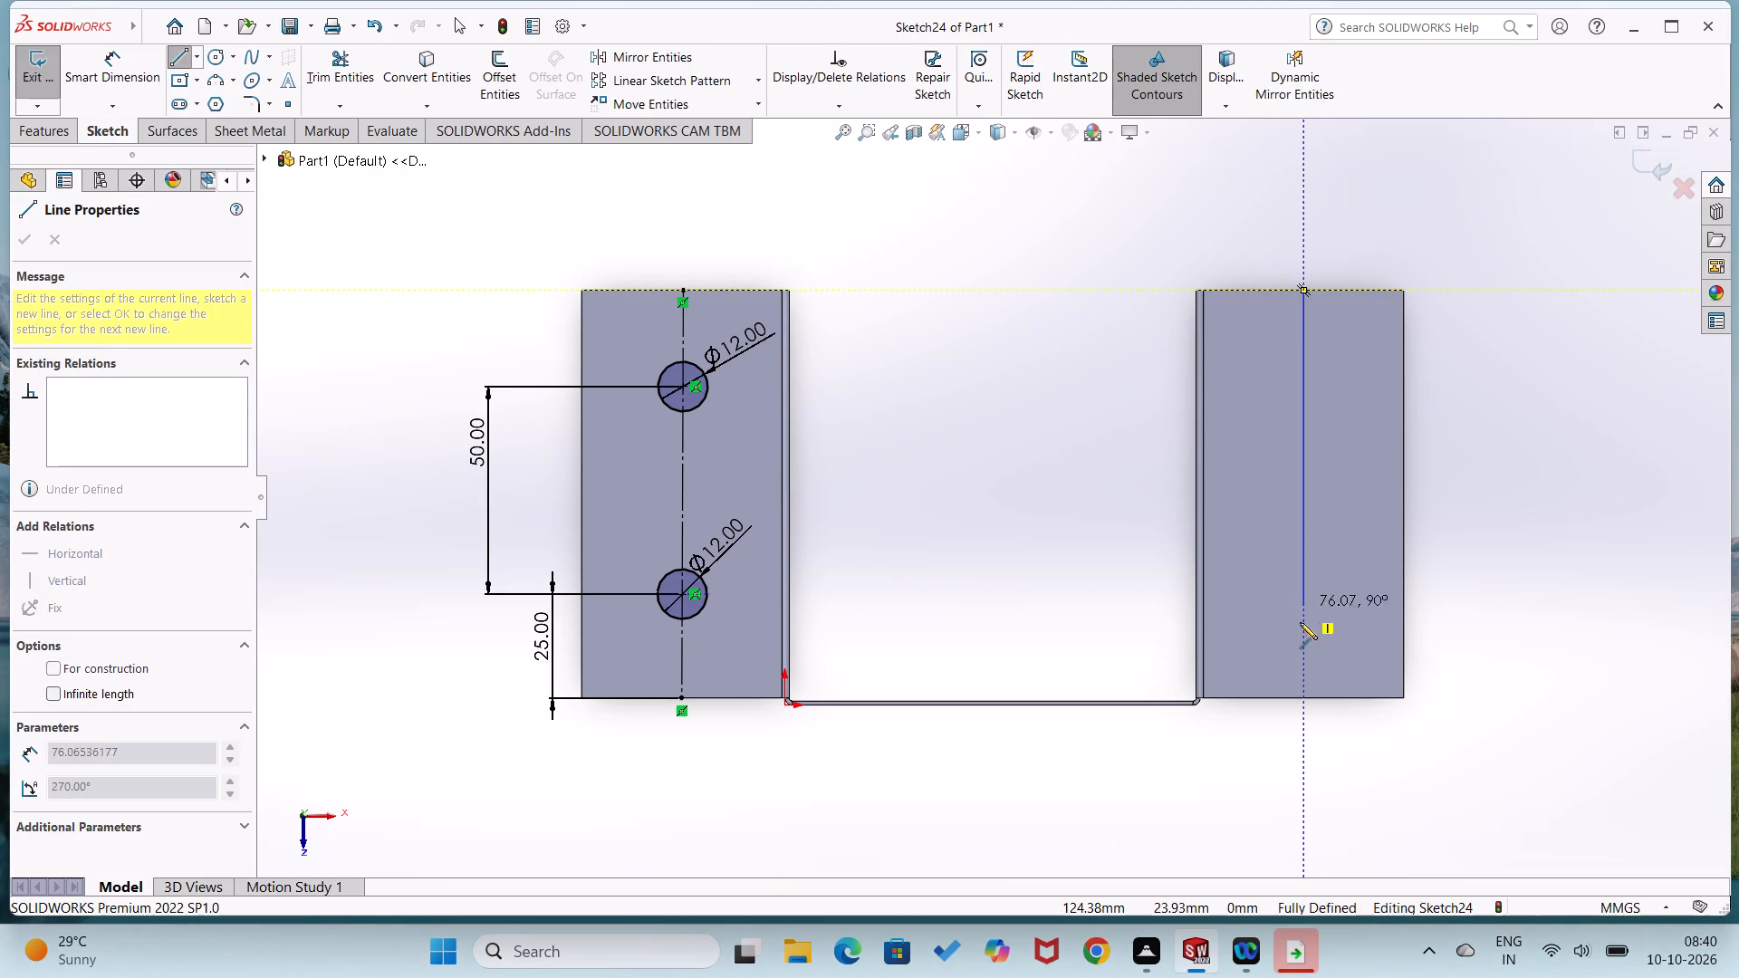
pyautogui.click(1302, 697)
pyautogui.rightClick(1302, 697)
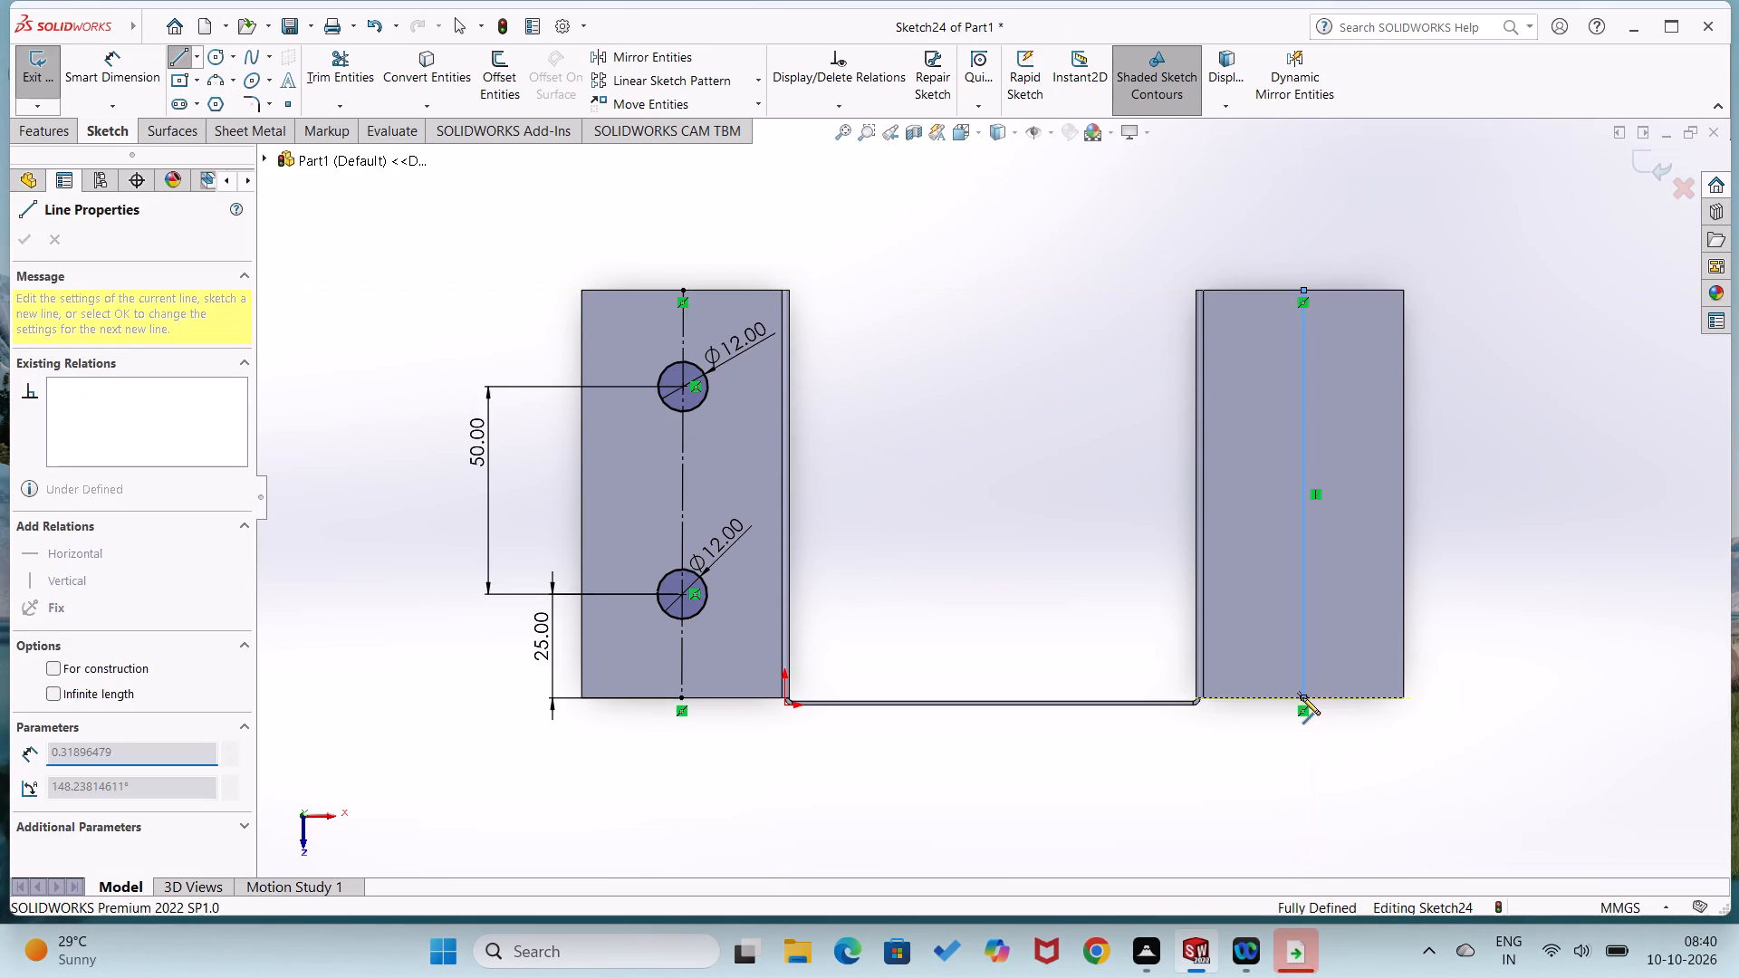
pyautogui.click(1350, 674)
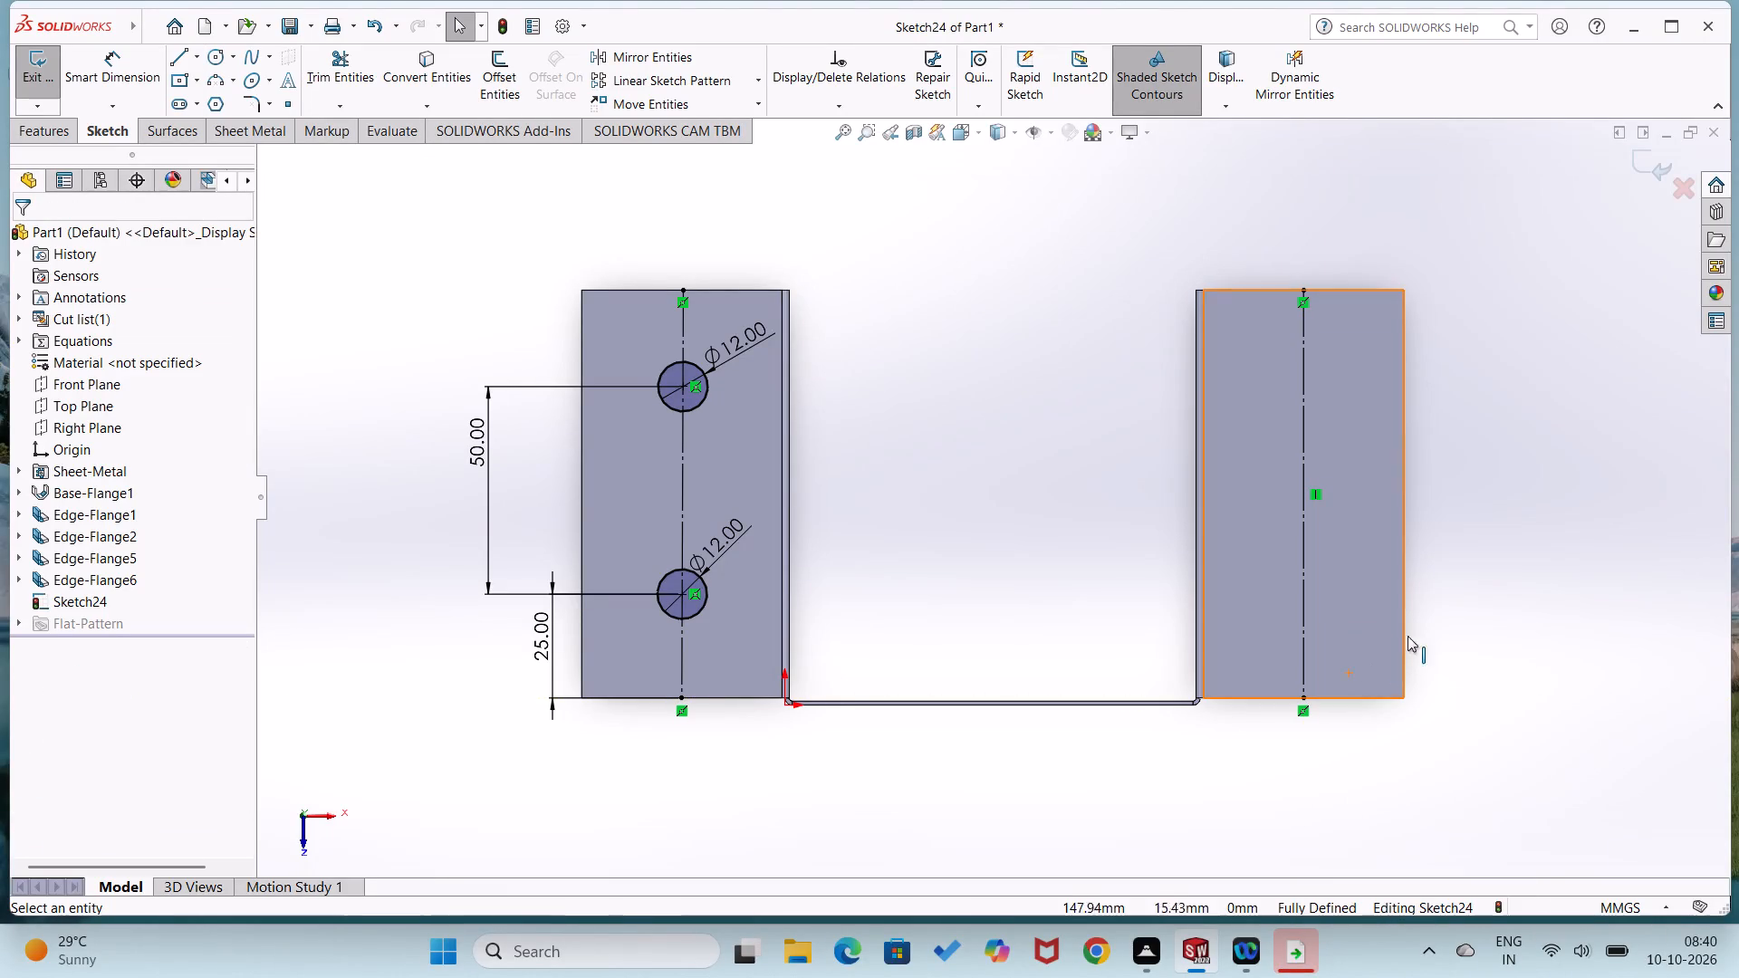
# Sketch two circles on the new construction line, level with the first flange's circles, with radii of about 5.3 mm rear and 5.8 mm front.
pyautogui.moveTo(1415, 630); pyautogui.dragTo(1571, 512, button='right')
pyautogui.click(1302, 389)
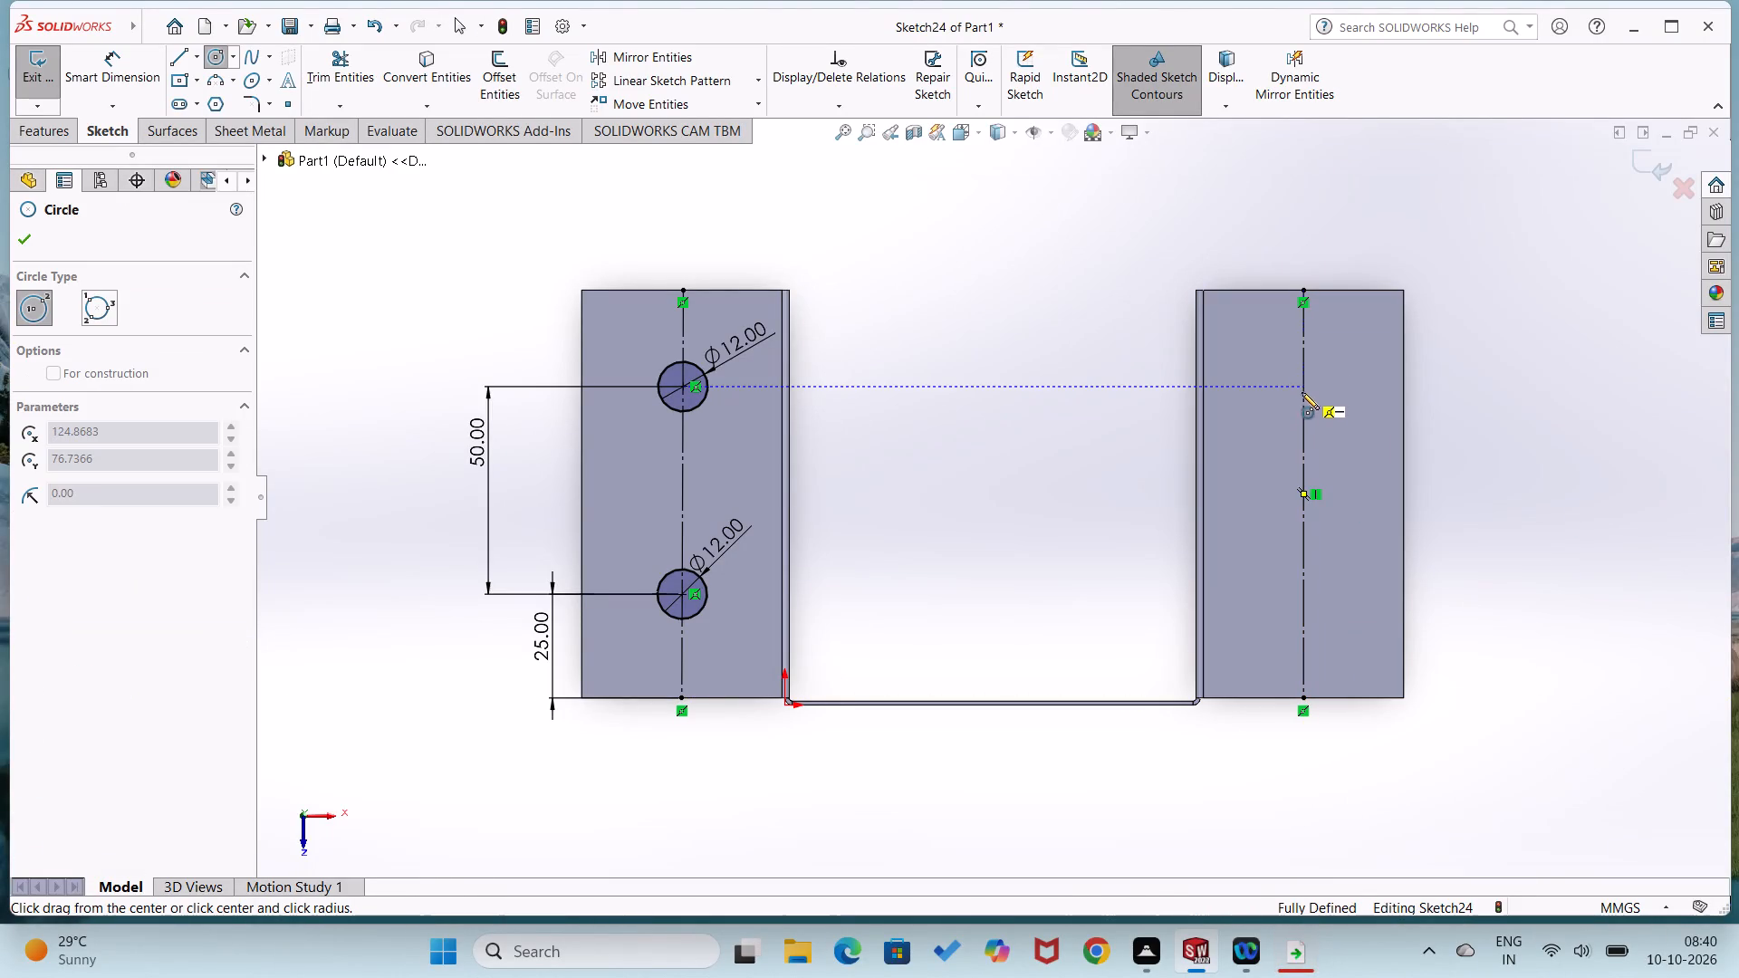
pyautogui.click(1302, 408)
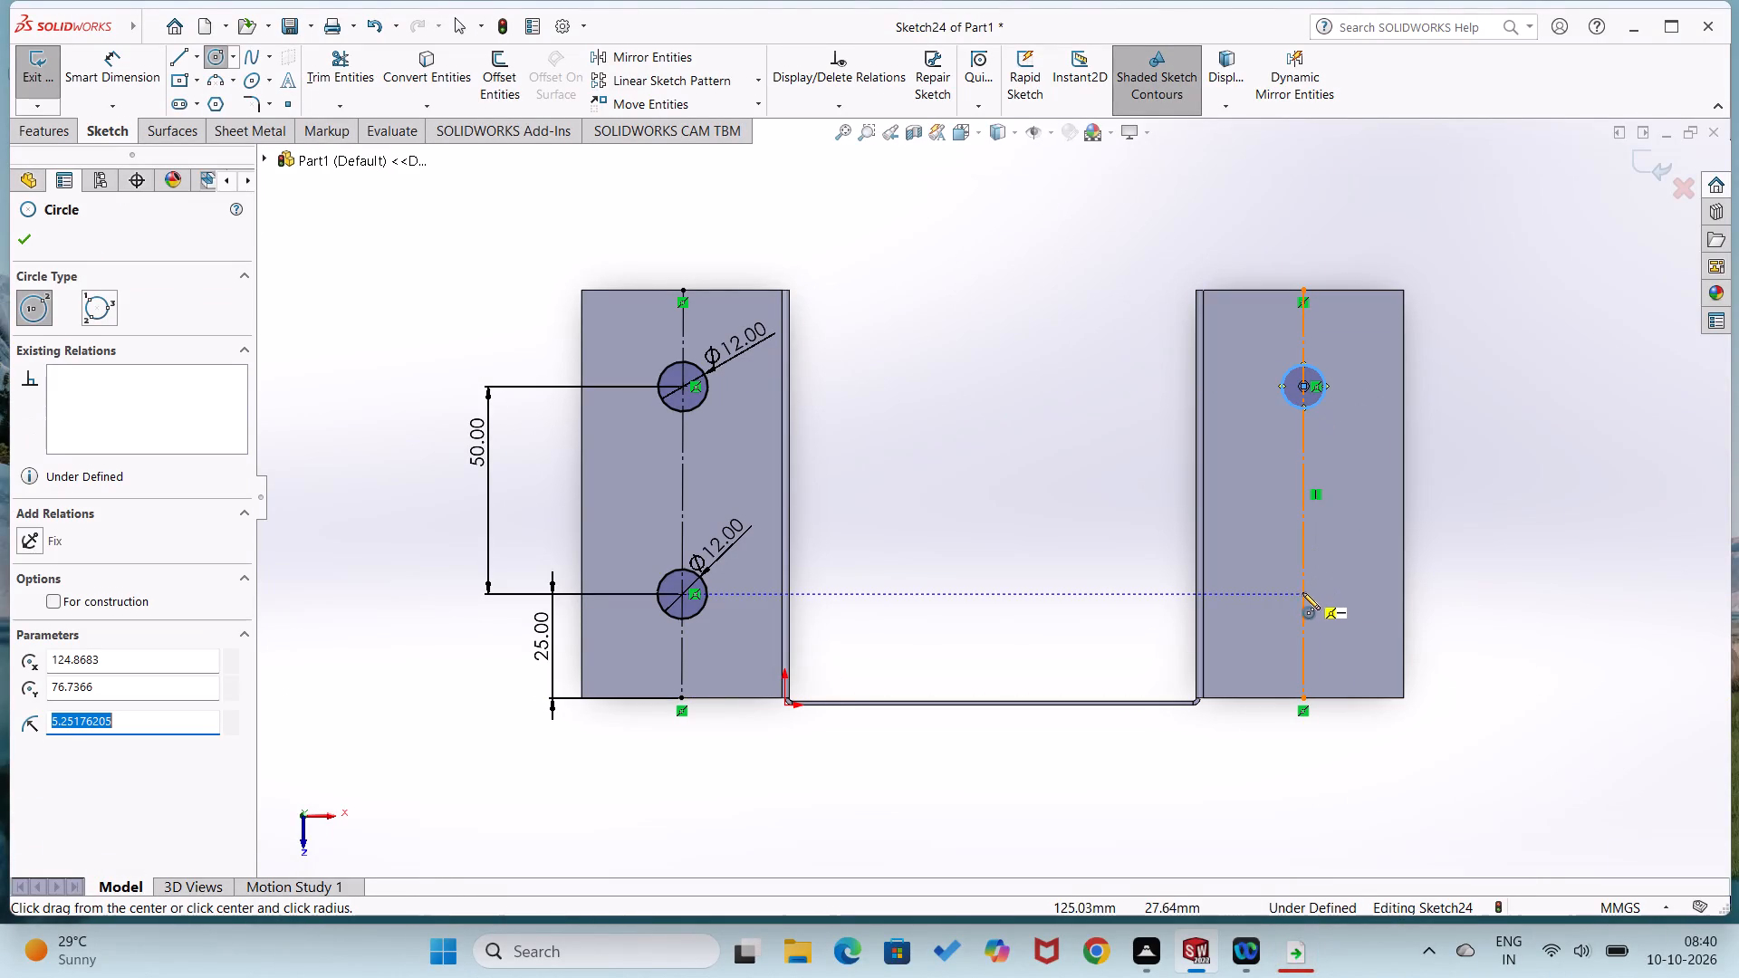
pyautogui.click(1302, 592)
pyautogui.click(1310, 618)
# Dimension both circles on the second flange to a diameter of 12 mm.
pyautogui.moveTo(1355, 654); pyautogui.dragTo(1378, 512, button='right')
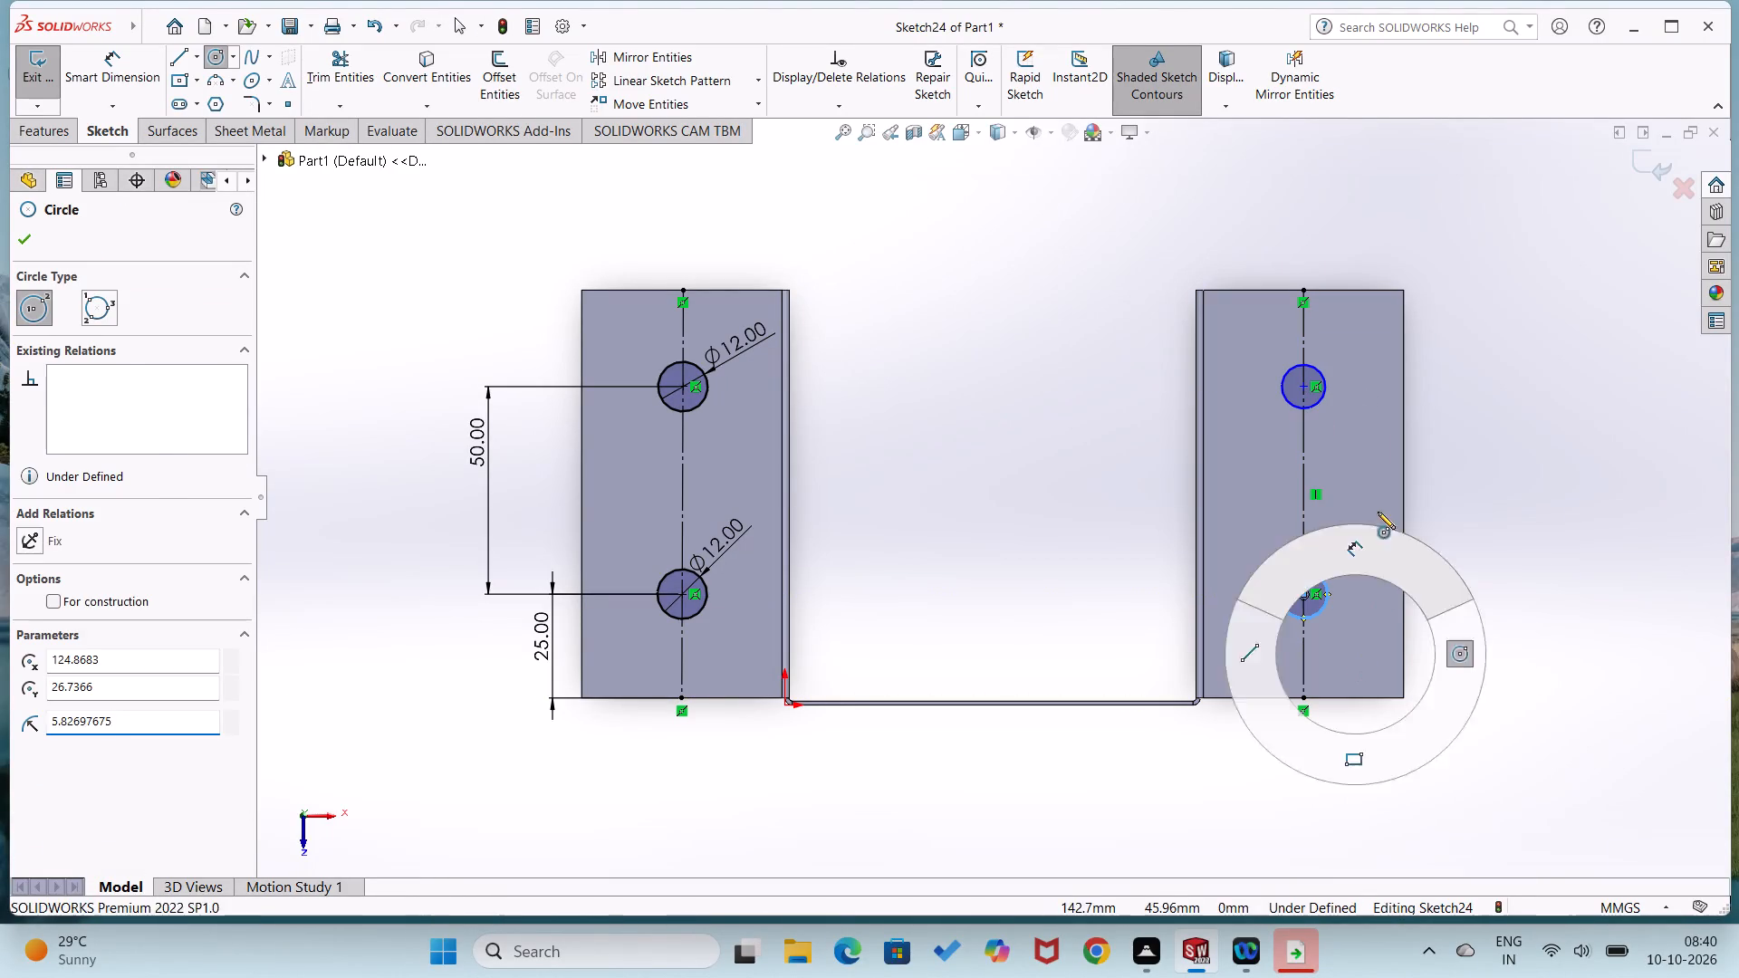
pyautogui.click(1321, 614)
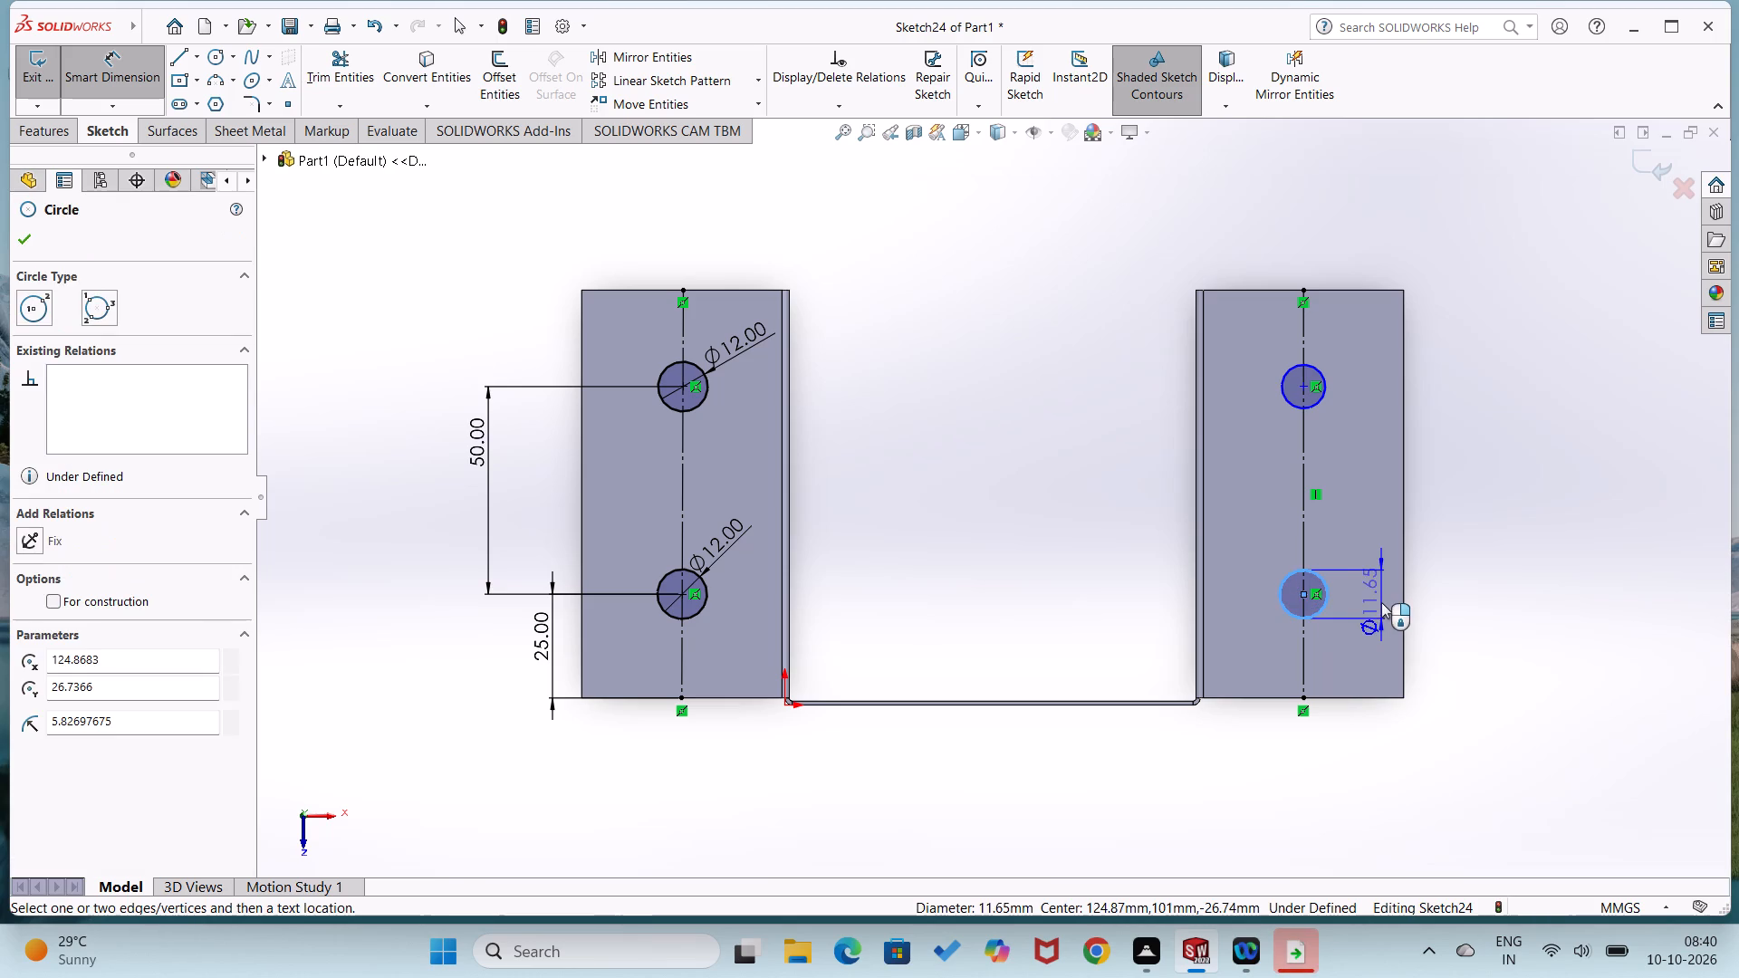
pyautogui.click(1379, 601)
pyautogui.write('12')
pyautogui.press('Return')
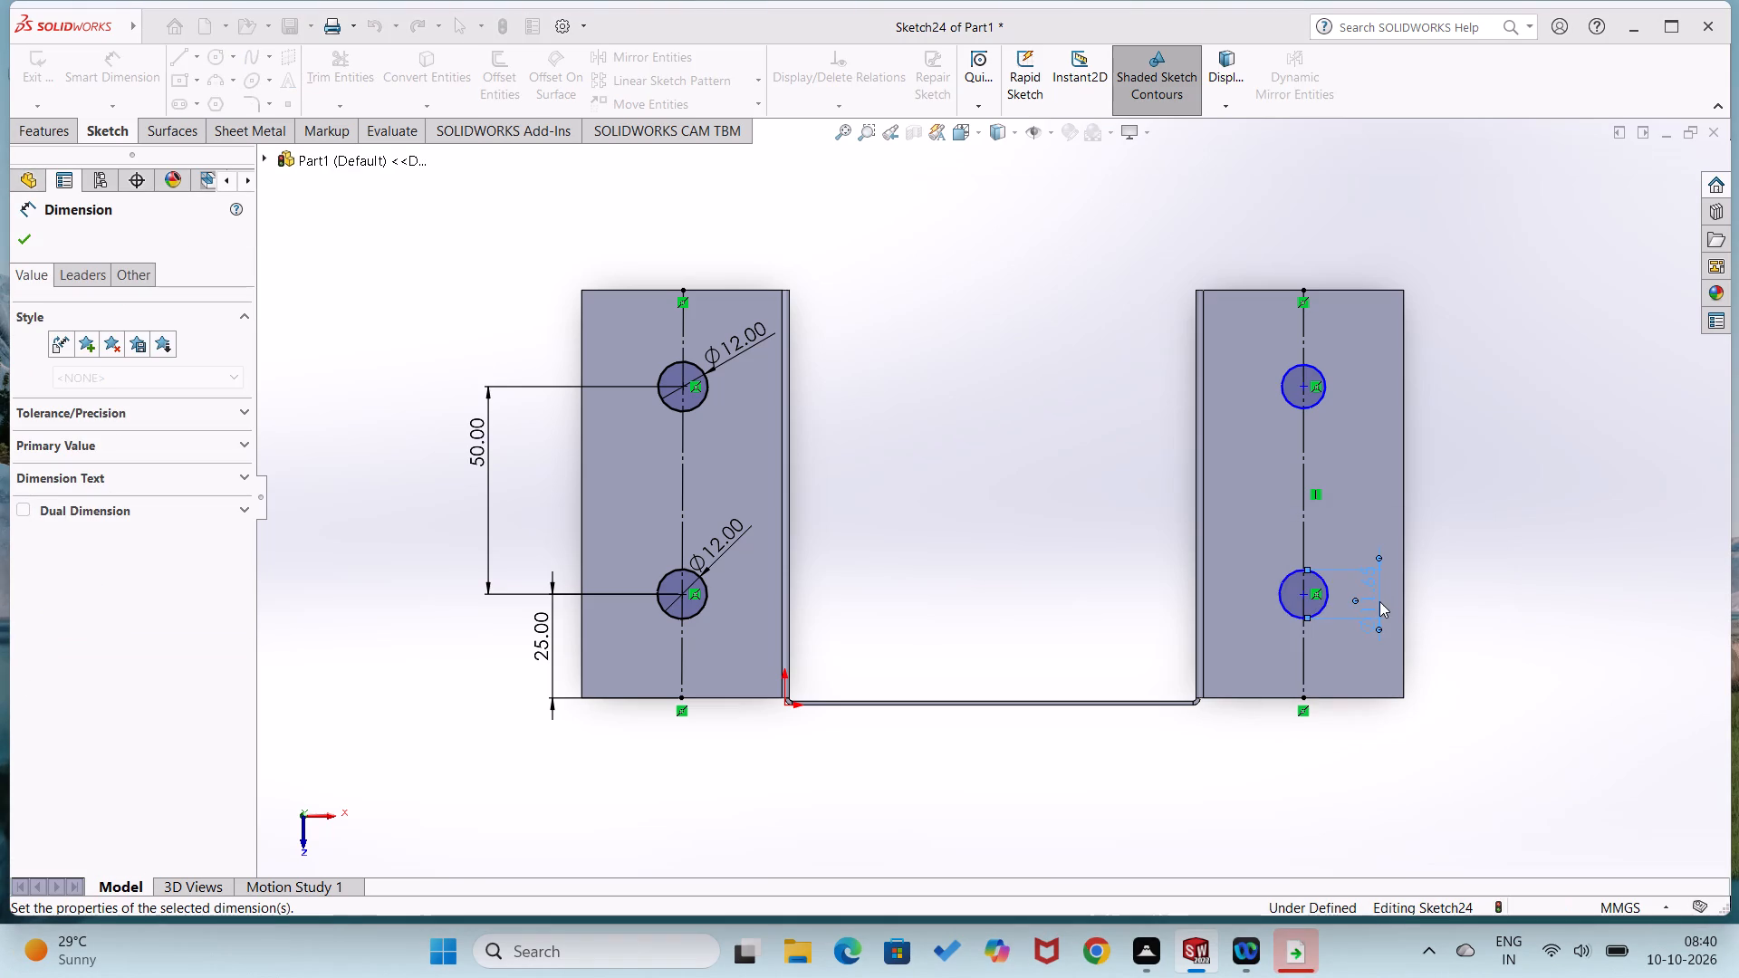
pyautogui.click(1314, 373)
pyautogui.click(1339, 354)
pyautogui.write('12')
pyautogui.press('Return')
pyautogui.click(1475, 486)
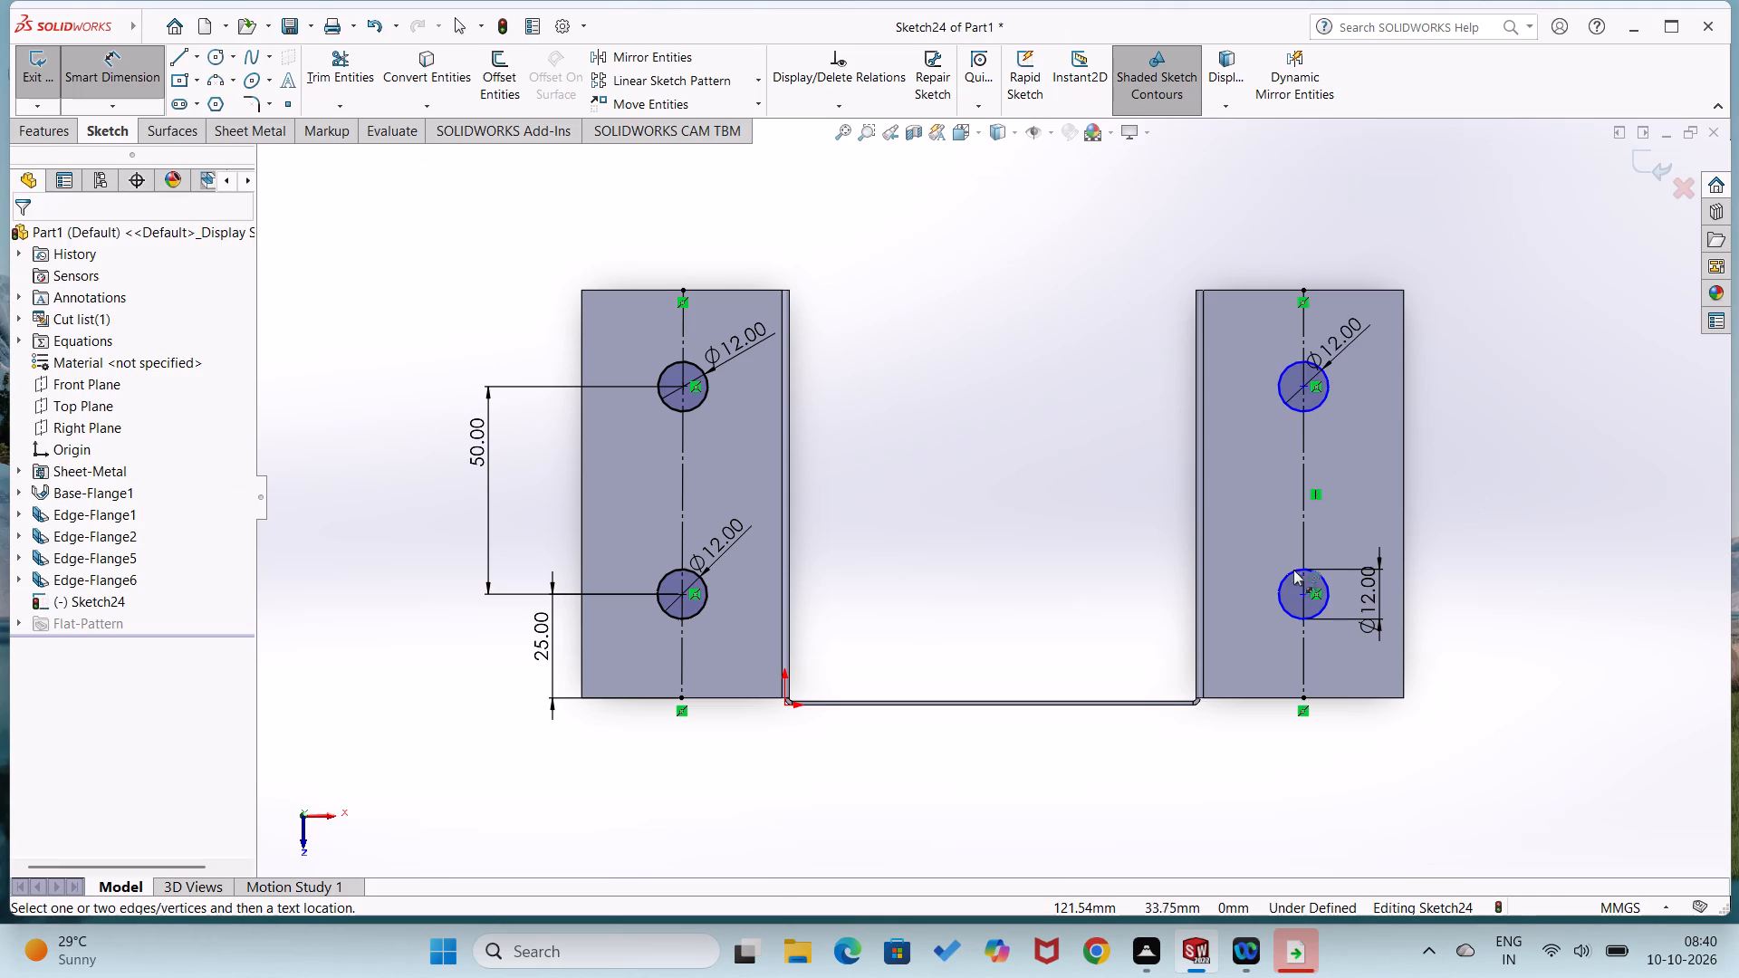
# Dimension the distance between the second flange's two circle centres as 50 mm.
pyautogui.click(1305, 592)
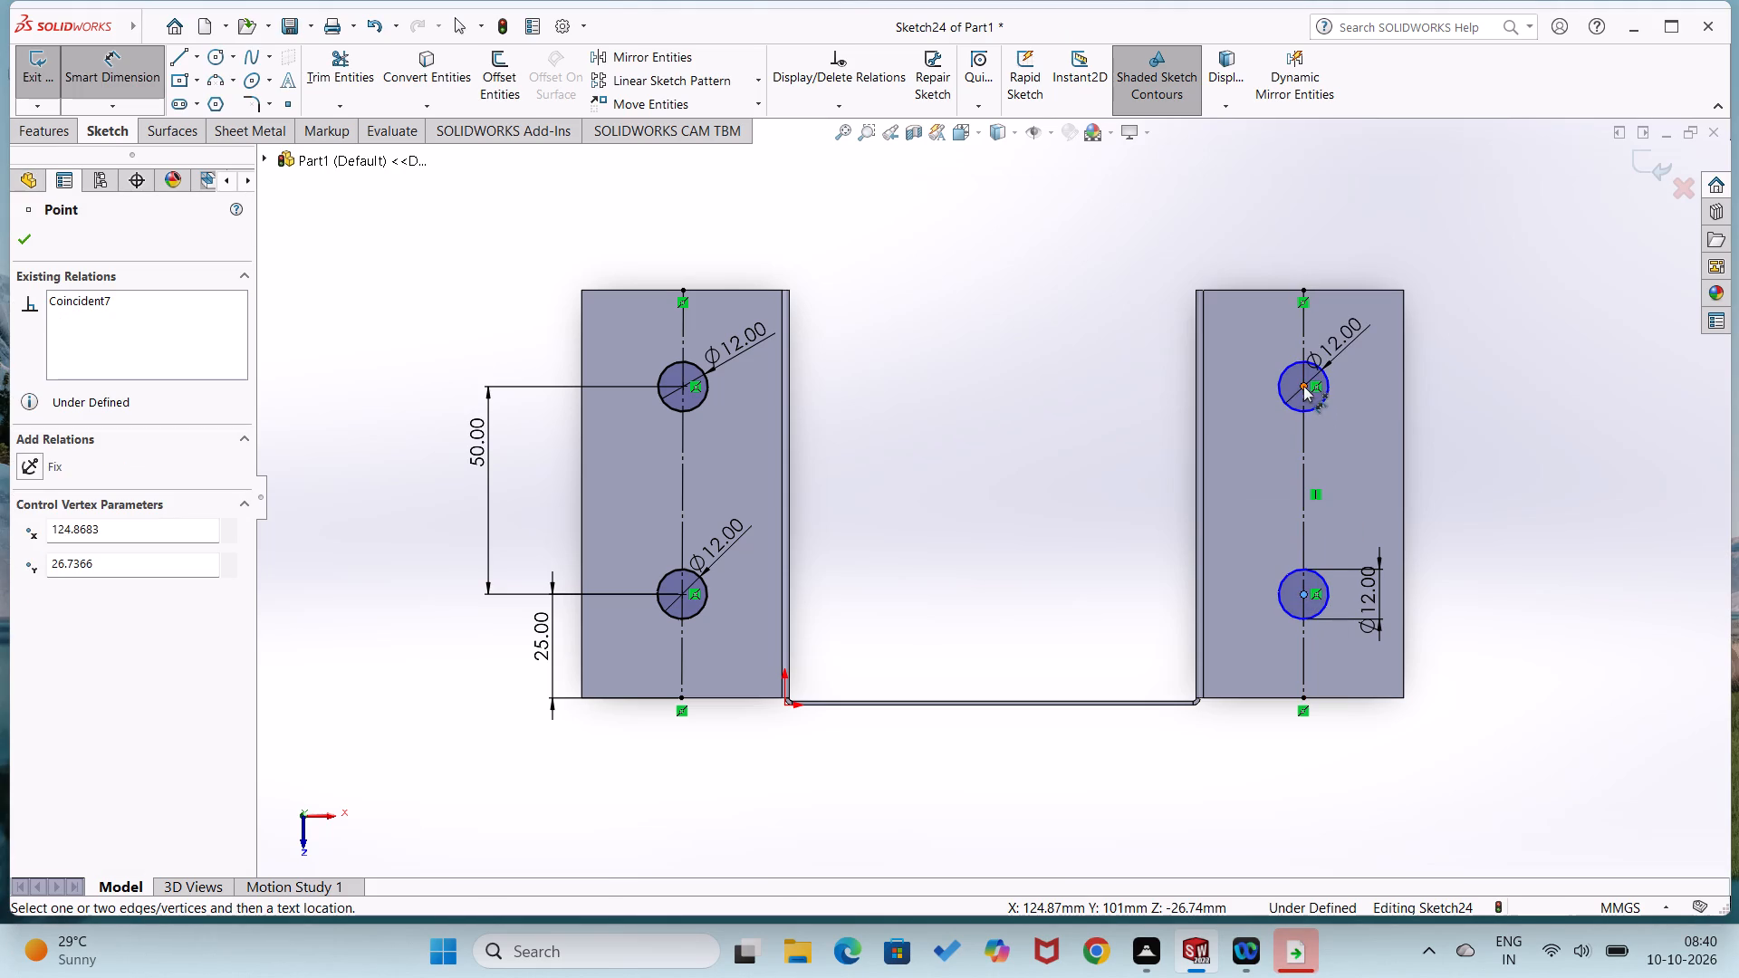
pyautogui.click(1303, 386)
pyautogui.click(1346, 473)
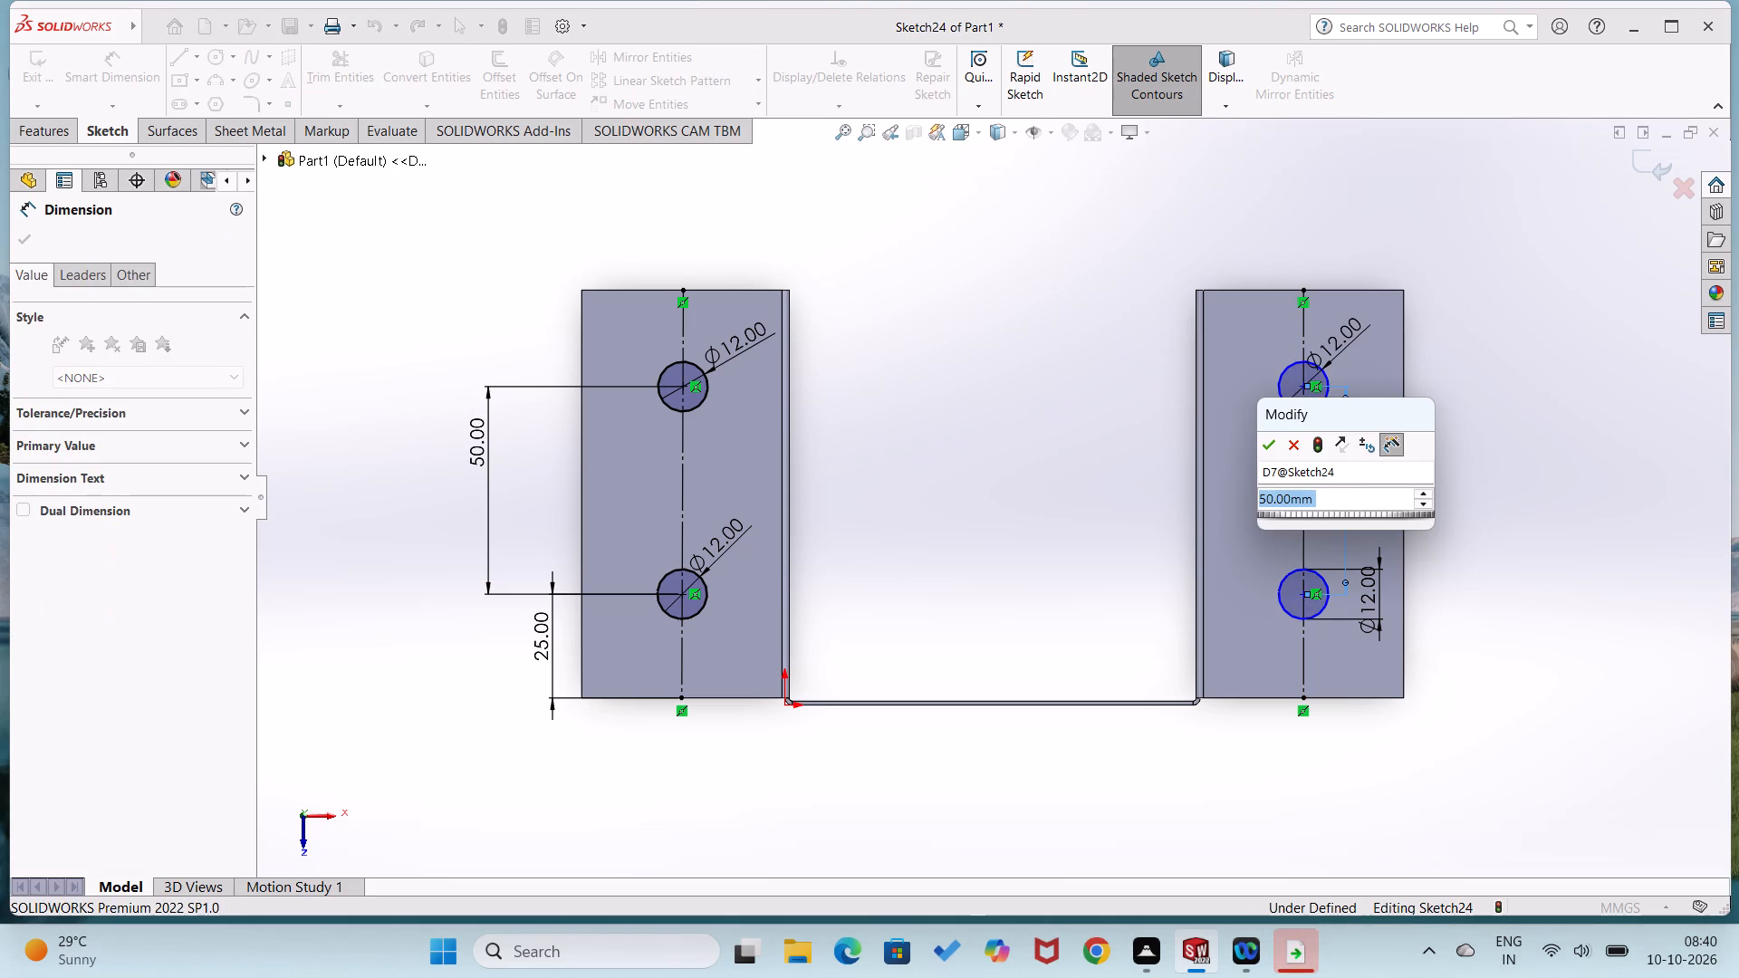
pyautogui.click(1268, 442)
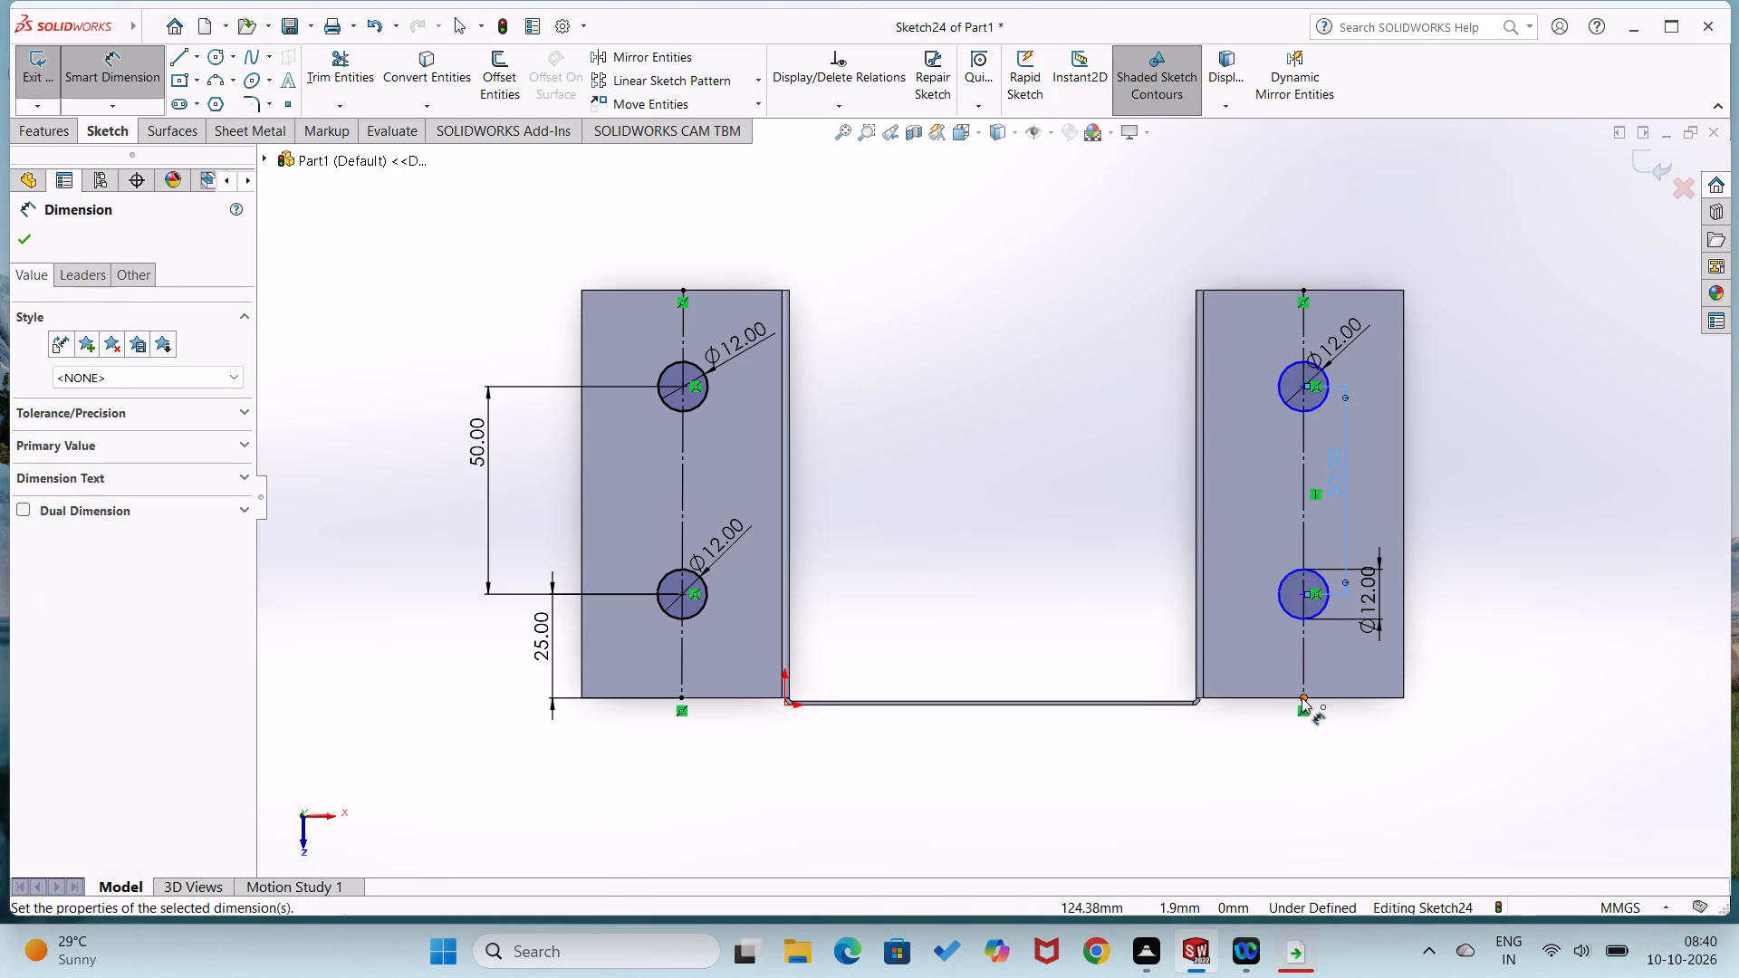
# Dimension the second flange's front circle centre 25 mm from the construction line's front endpoint.
pyautogui.click(1302, 697)
pyautogui.click(1304, 596)
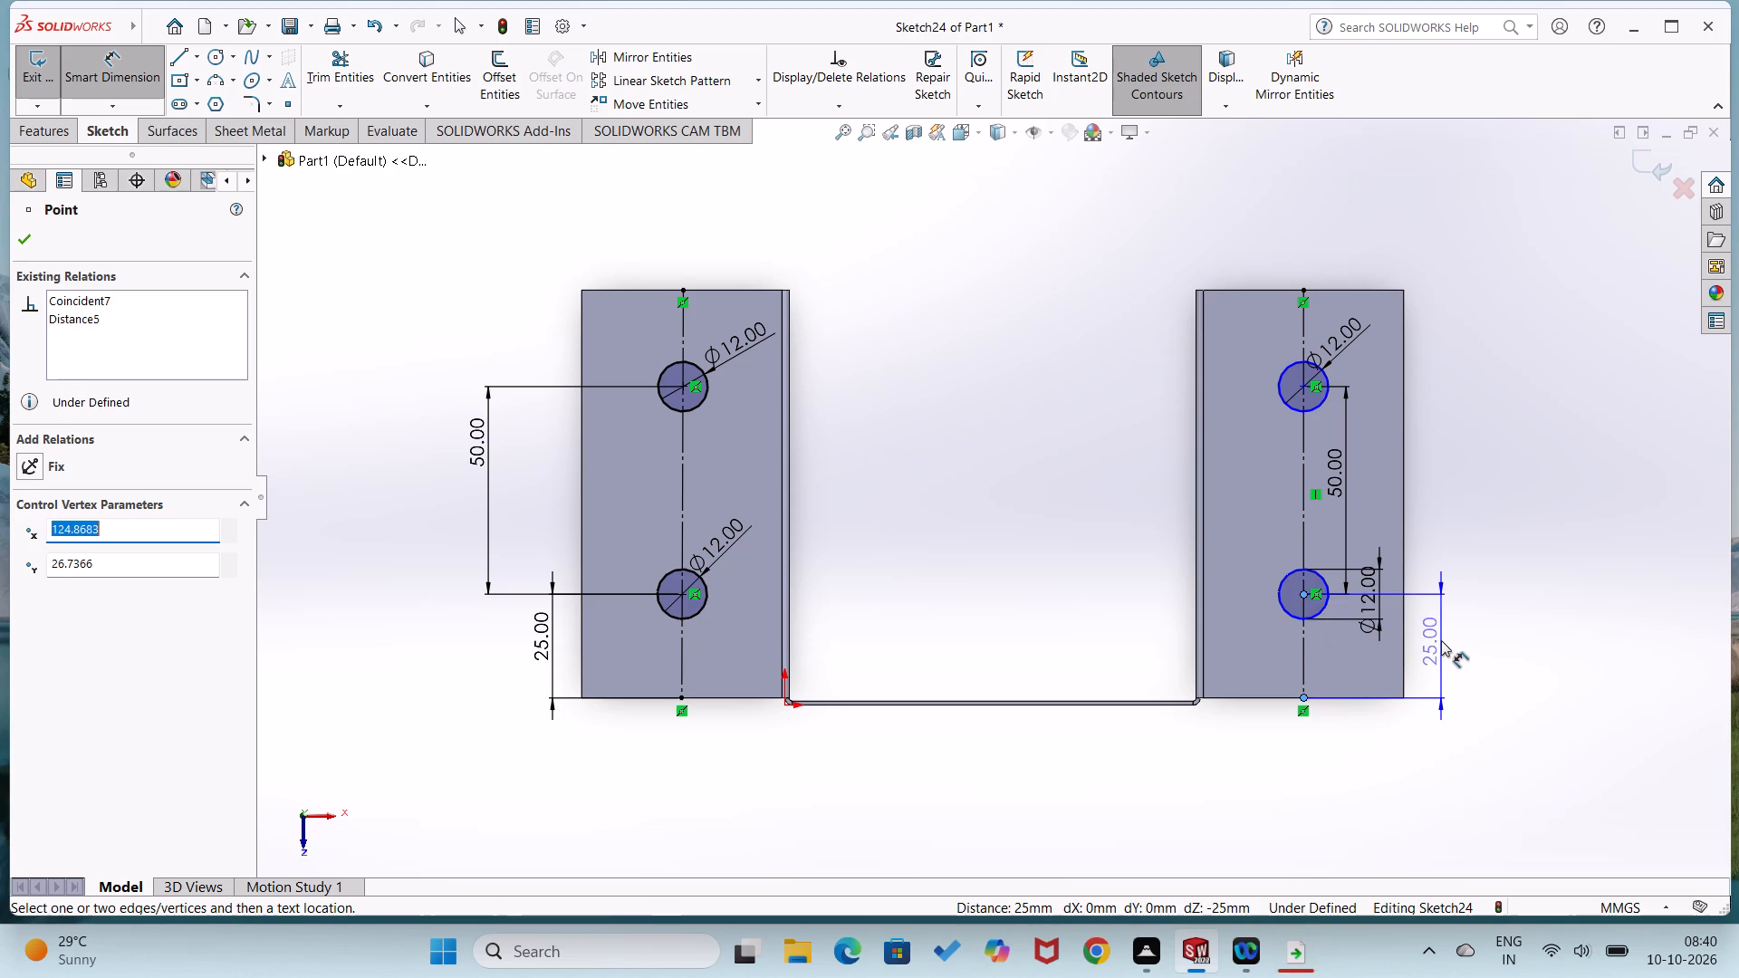
pyautogui.click(1441, 638)
pyautogui.click(1366, 609)
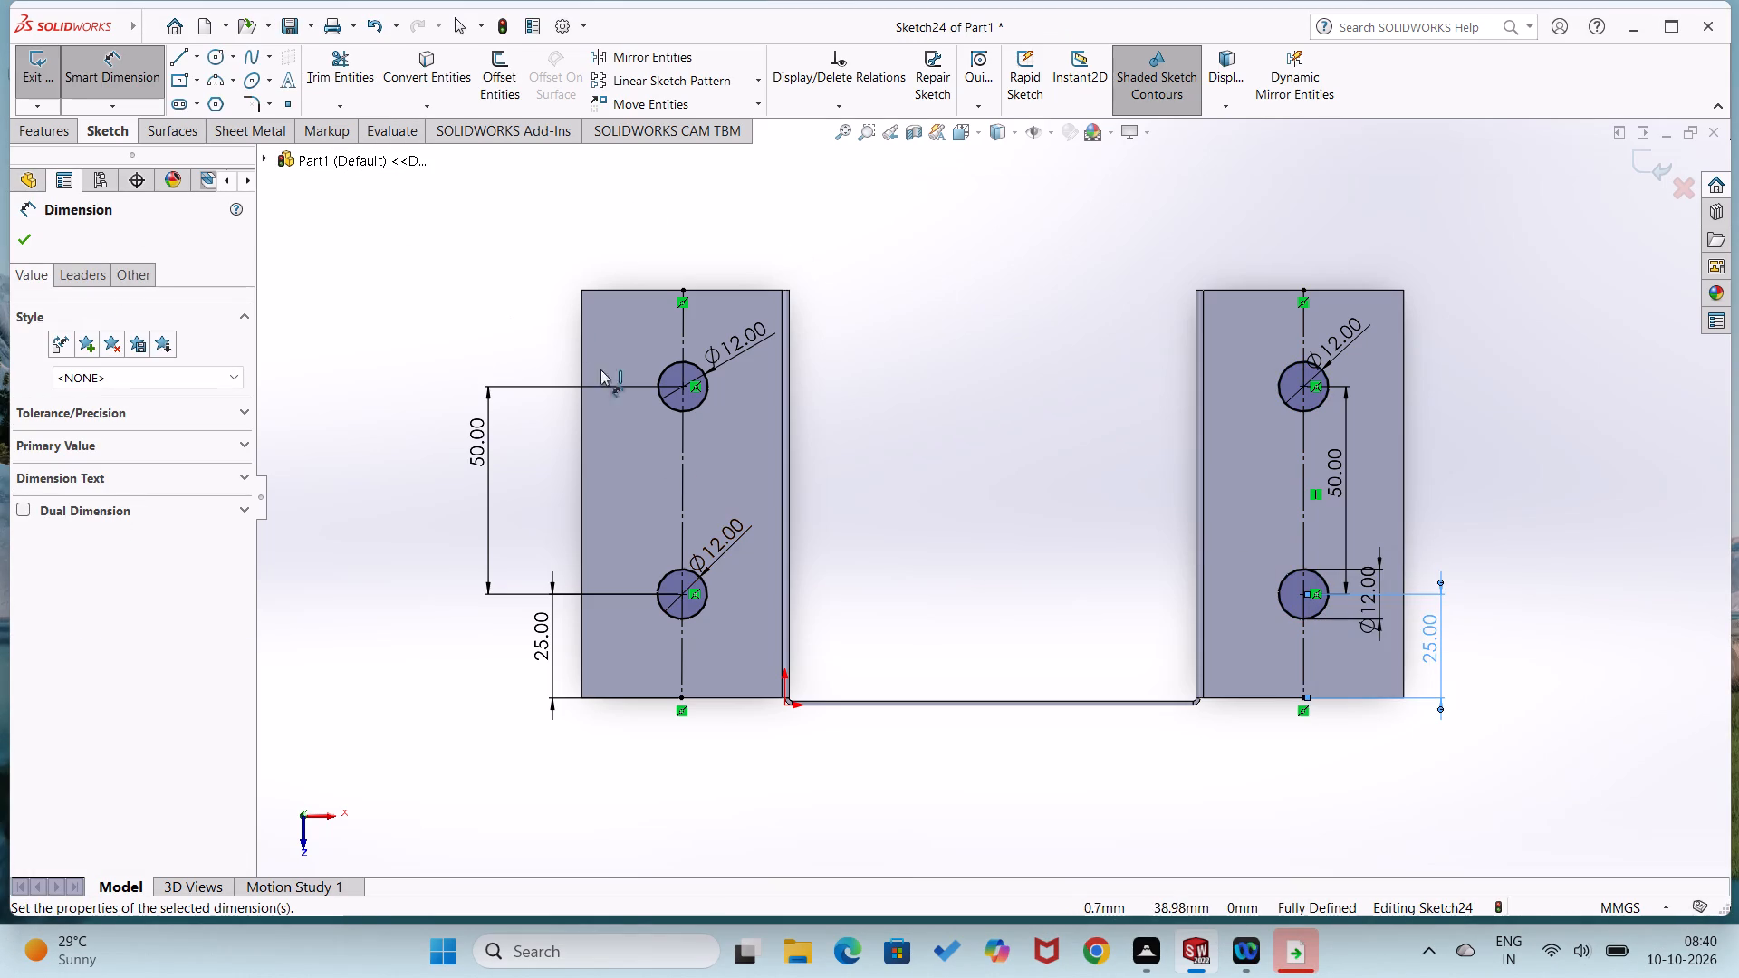
# Cut the four circles through the flanges with a blind 10 mm Extruded Cut using Normal cut.
pyautogui.click(274, 132)
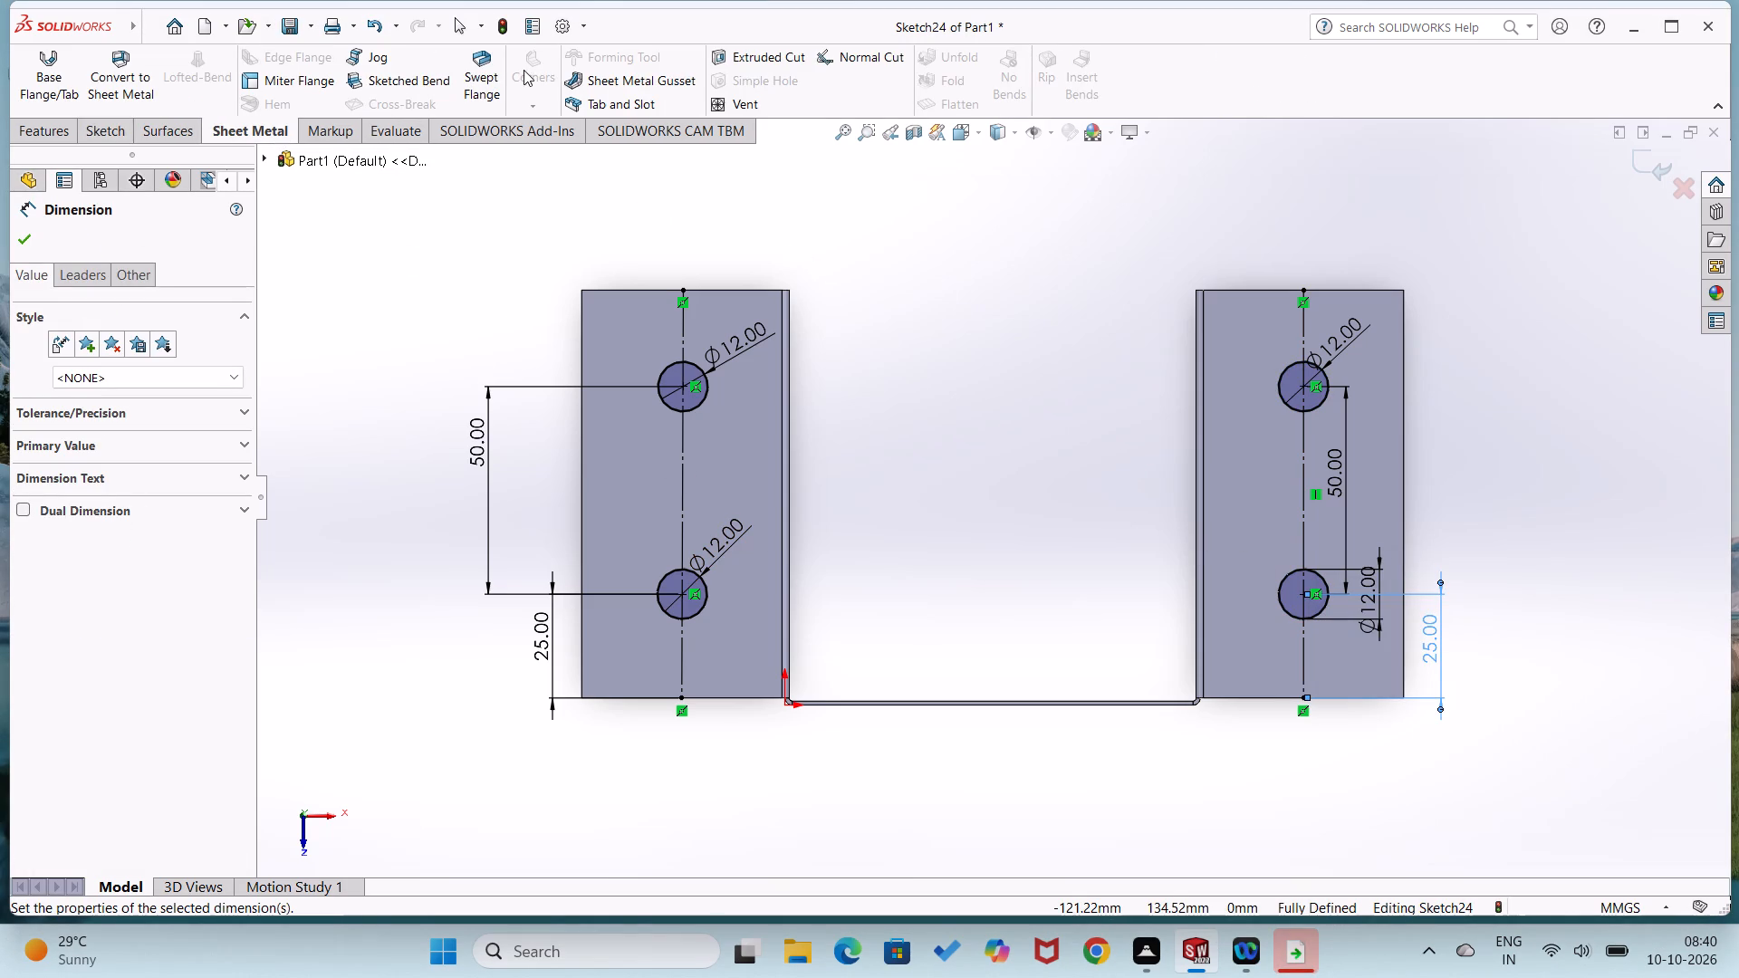
pyautogui.click(728, 55)
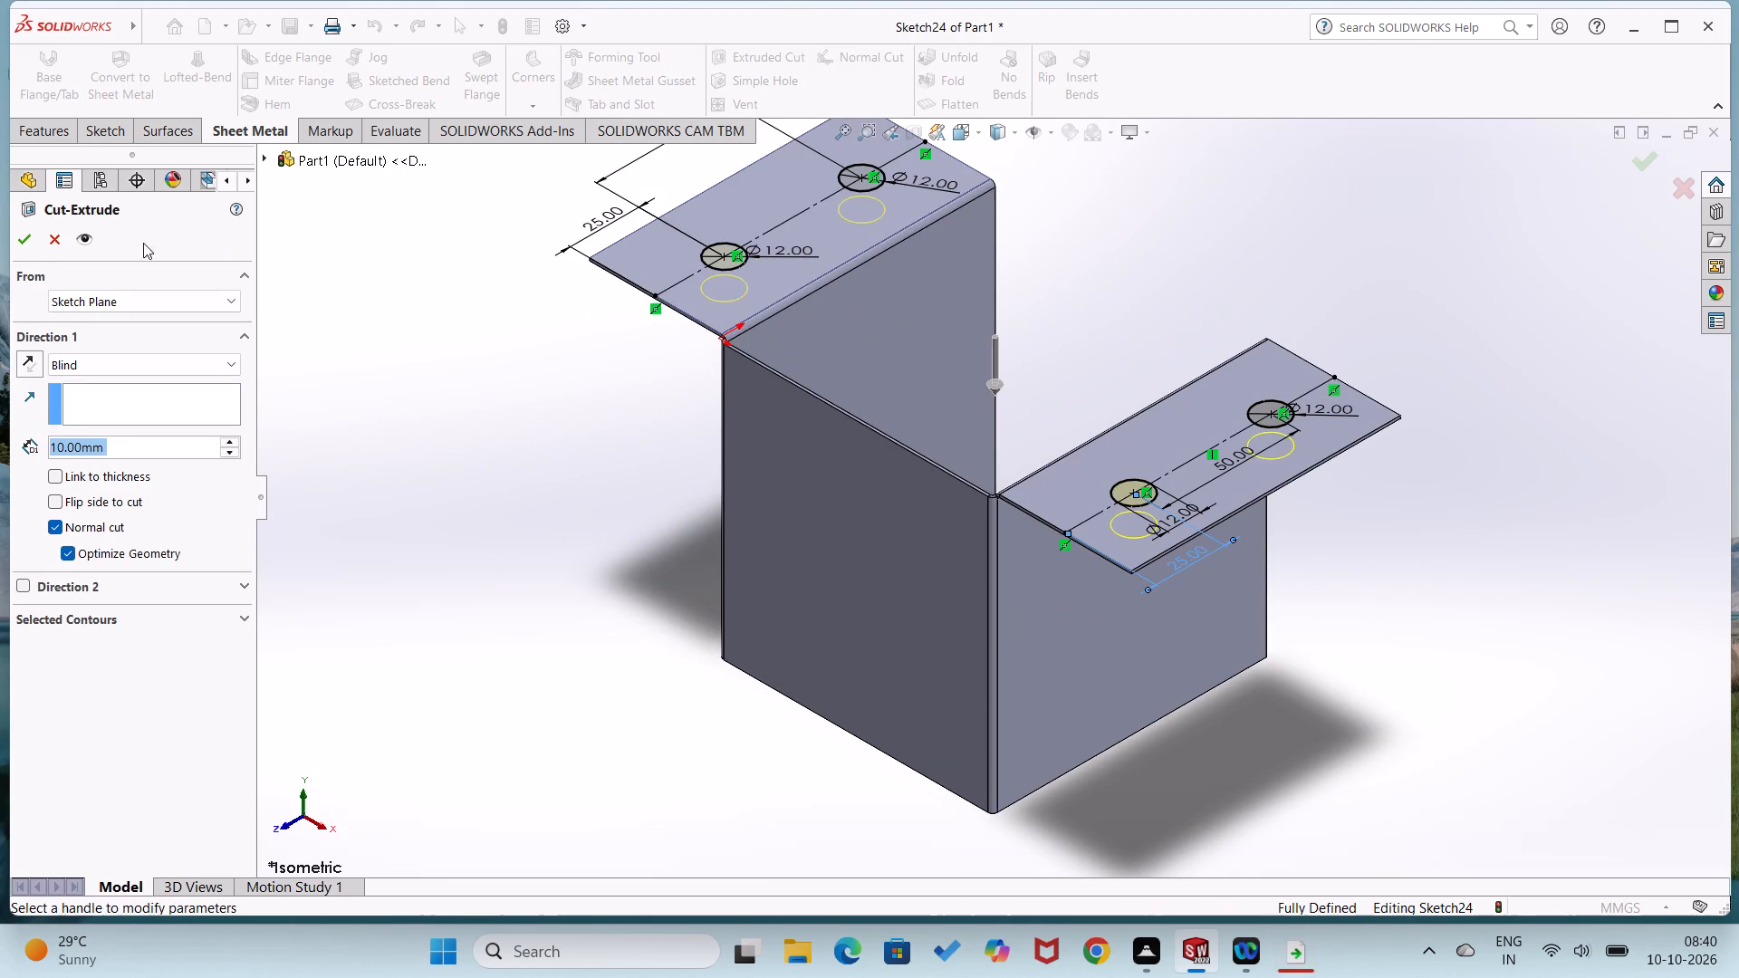
pyautogui.click(15, 242)
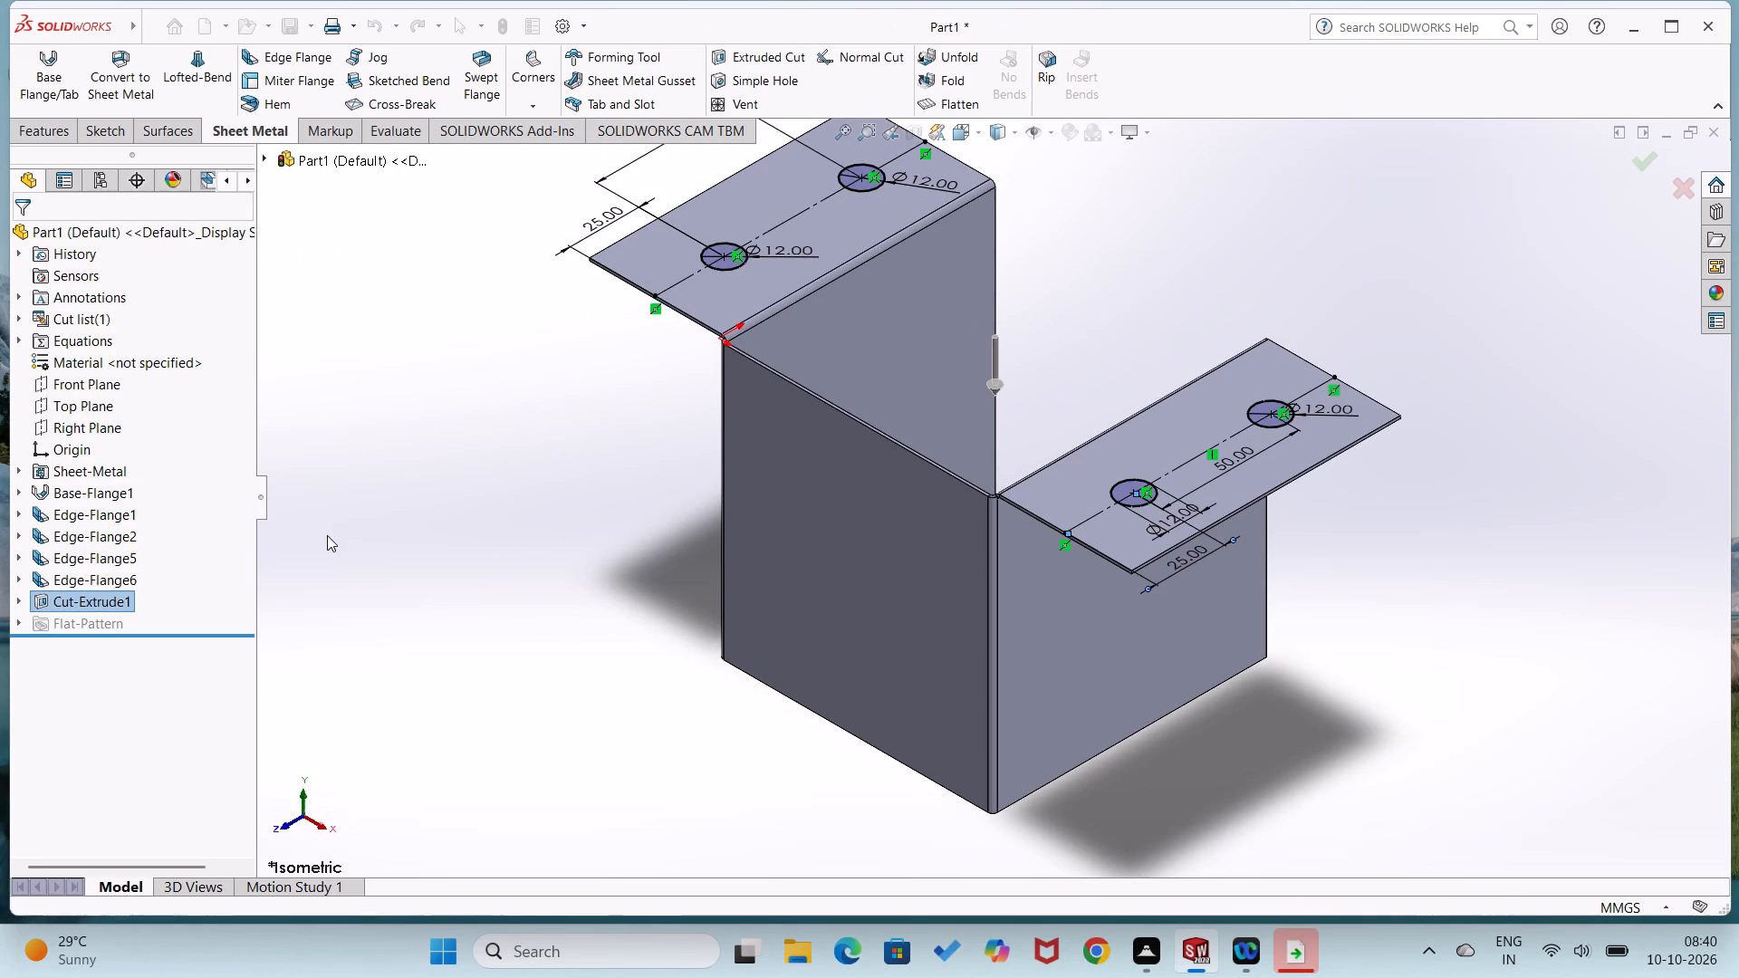
pyautogui.click(330, 535)
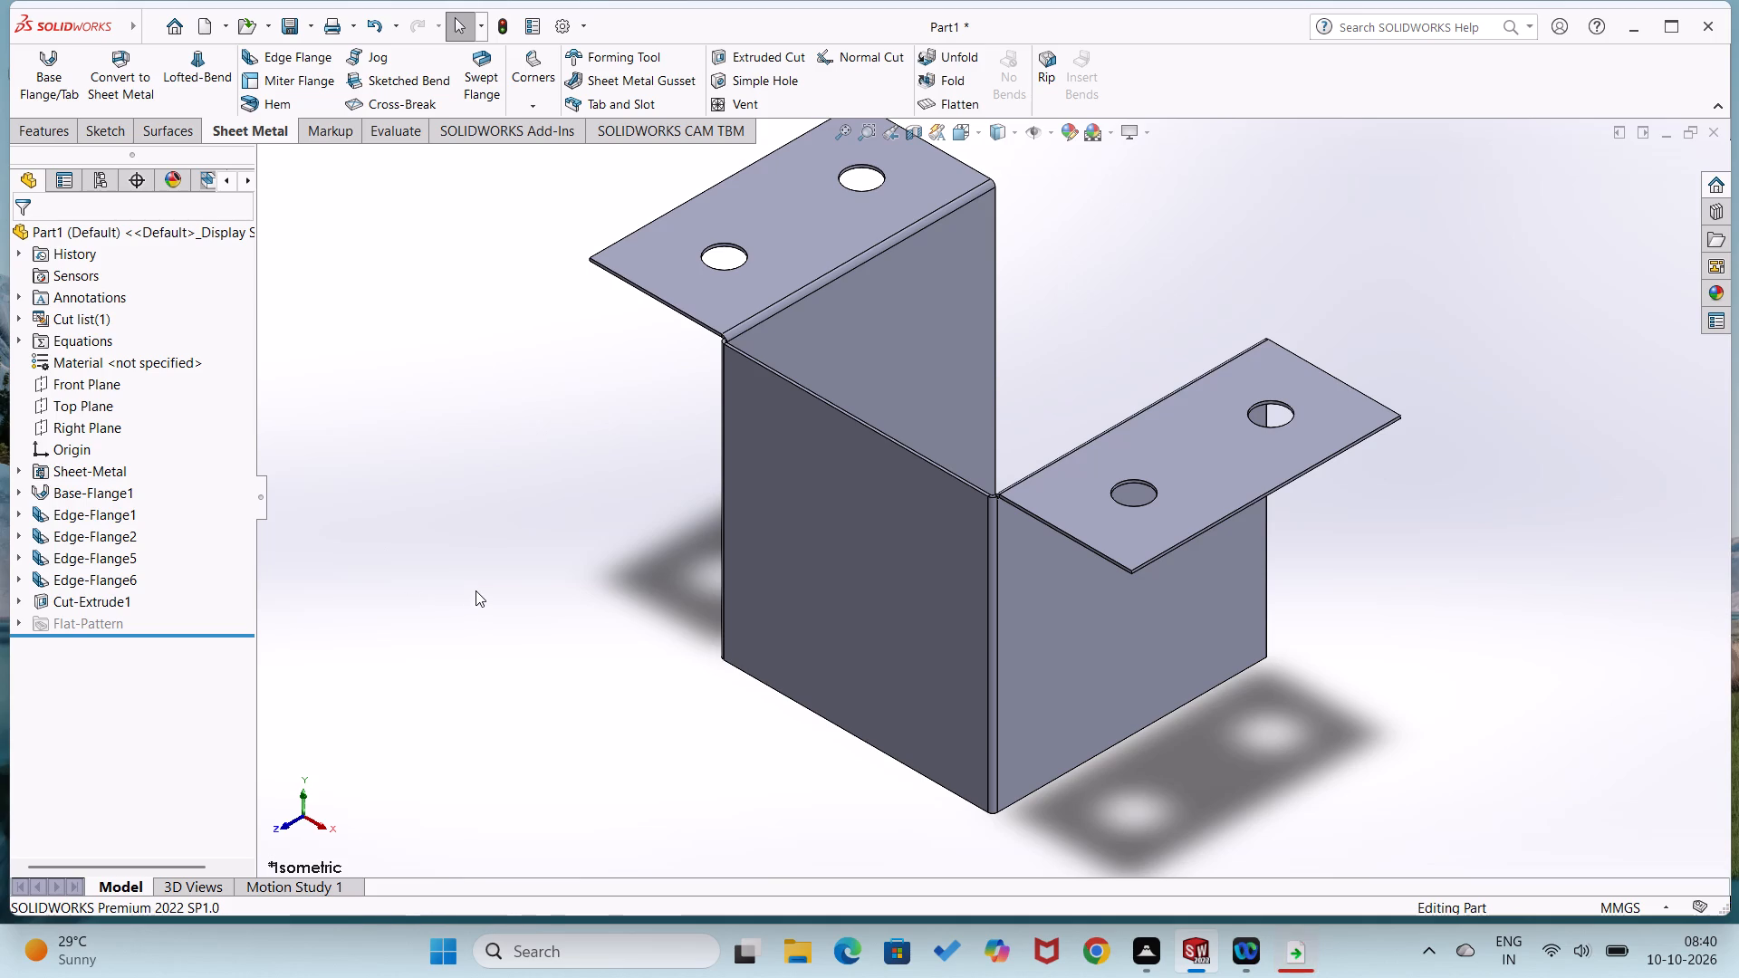
# Unfold all collected bends of the part, keeping the square base's face fixed.
pyautogui.moveTo(476, 590); pyautogui.dragTo(470, 664, button='middle')
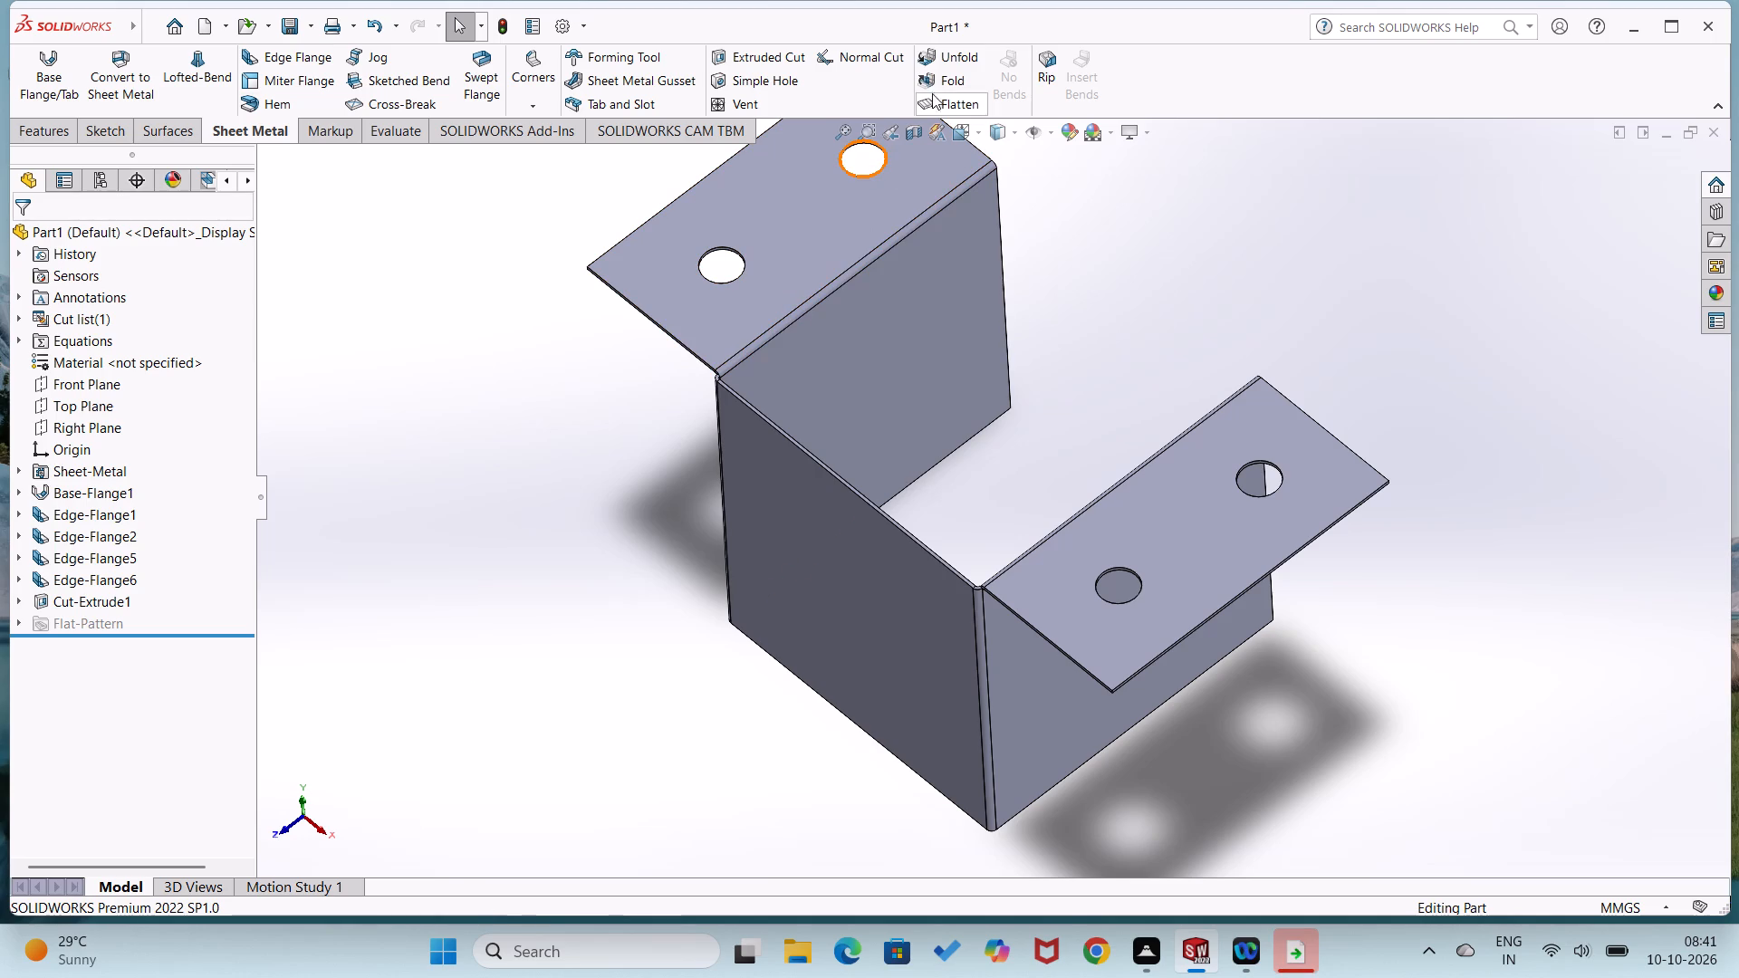
pyautogui.click(941, 58)
pyautogui.moveTo(896, 330); pyautogui.dragTo(804, 653, button='middle')
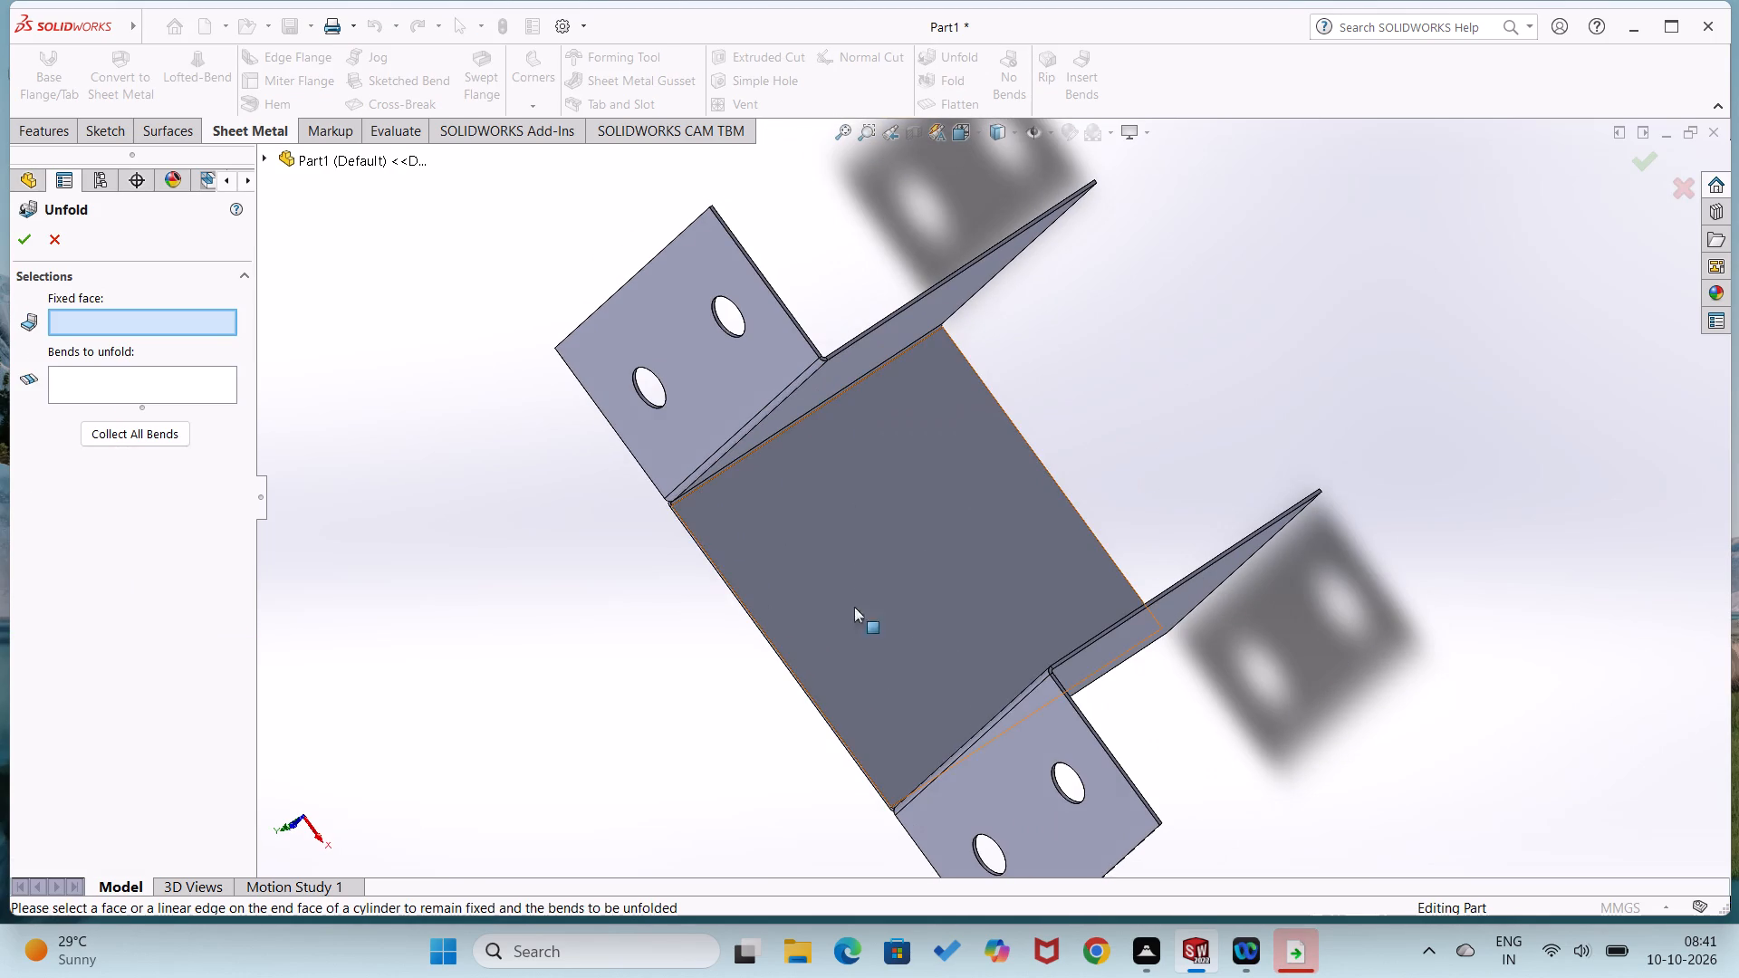
pyautogui.rightClick(905, 561)
pyautogui.click(889, 543)
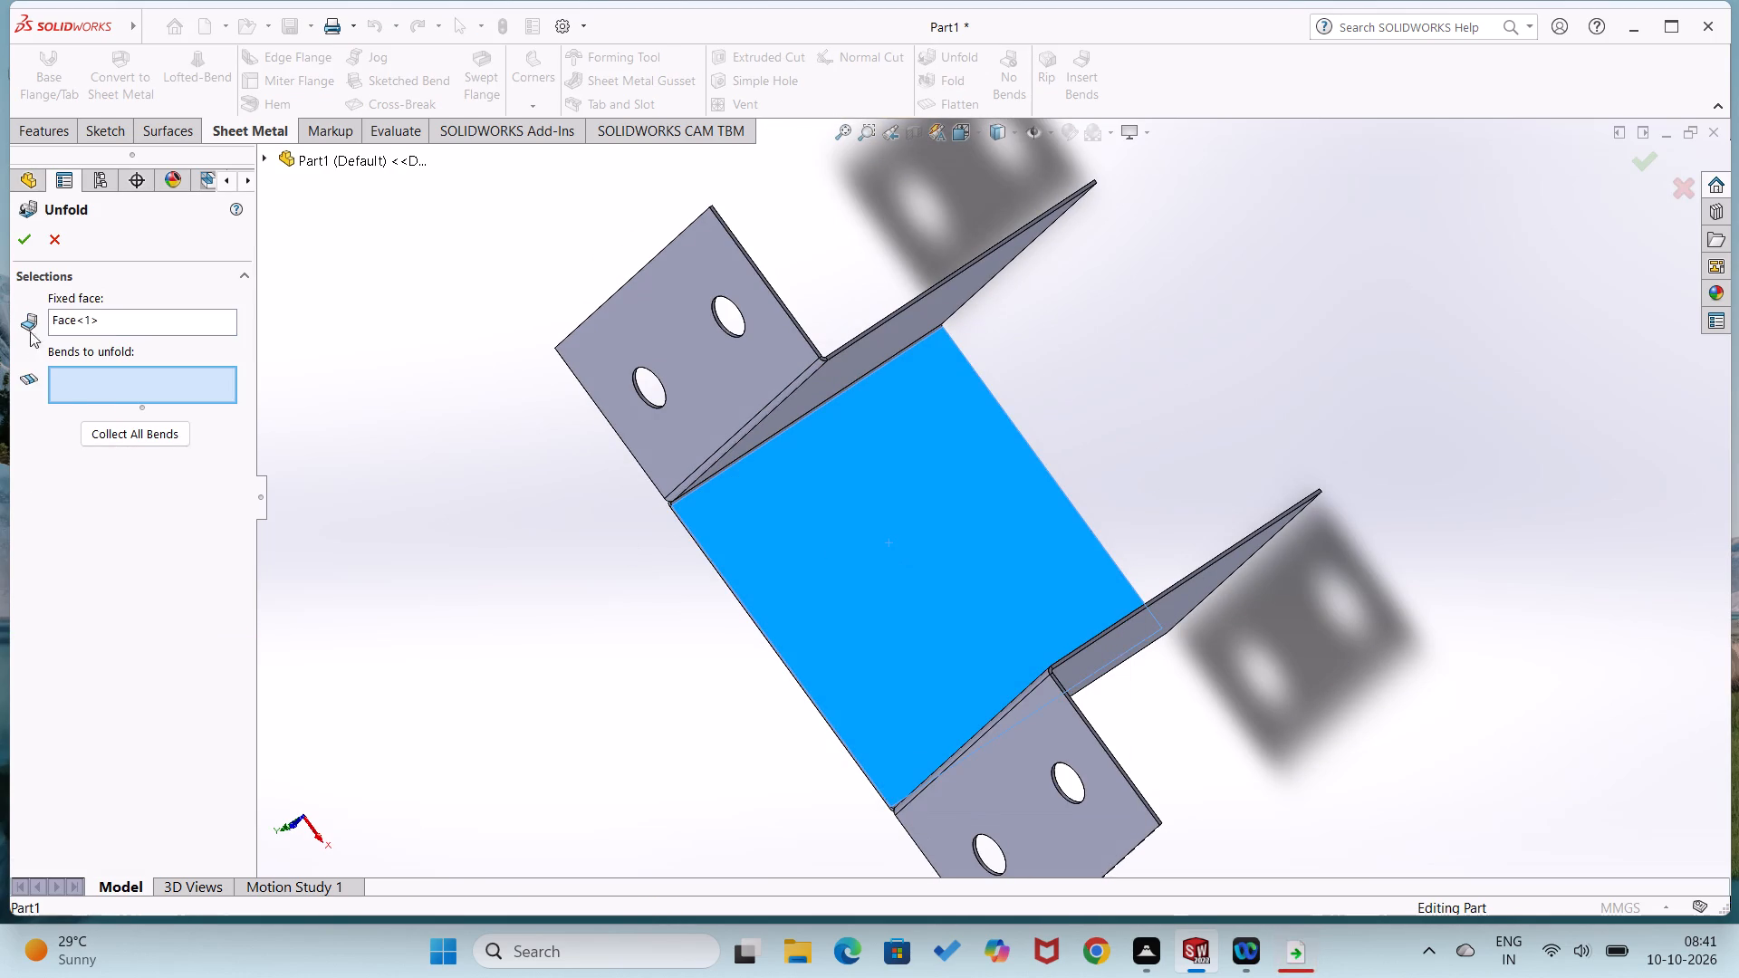
pyautogui.click(119, 432)
pyautogui.click(31, 246)
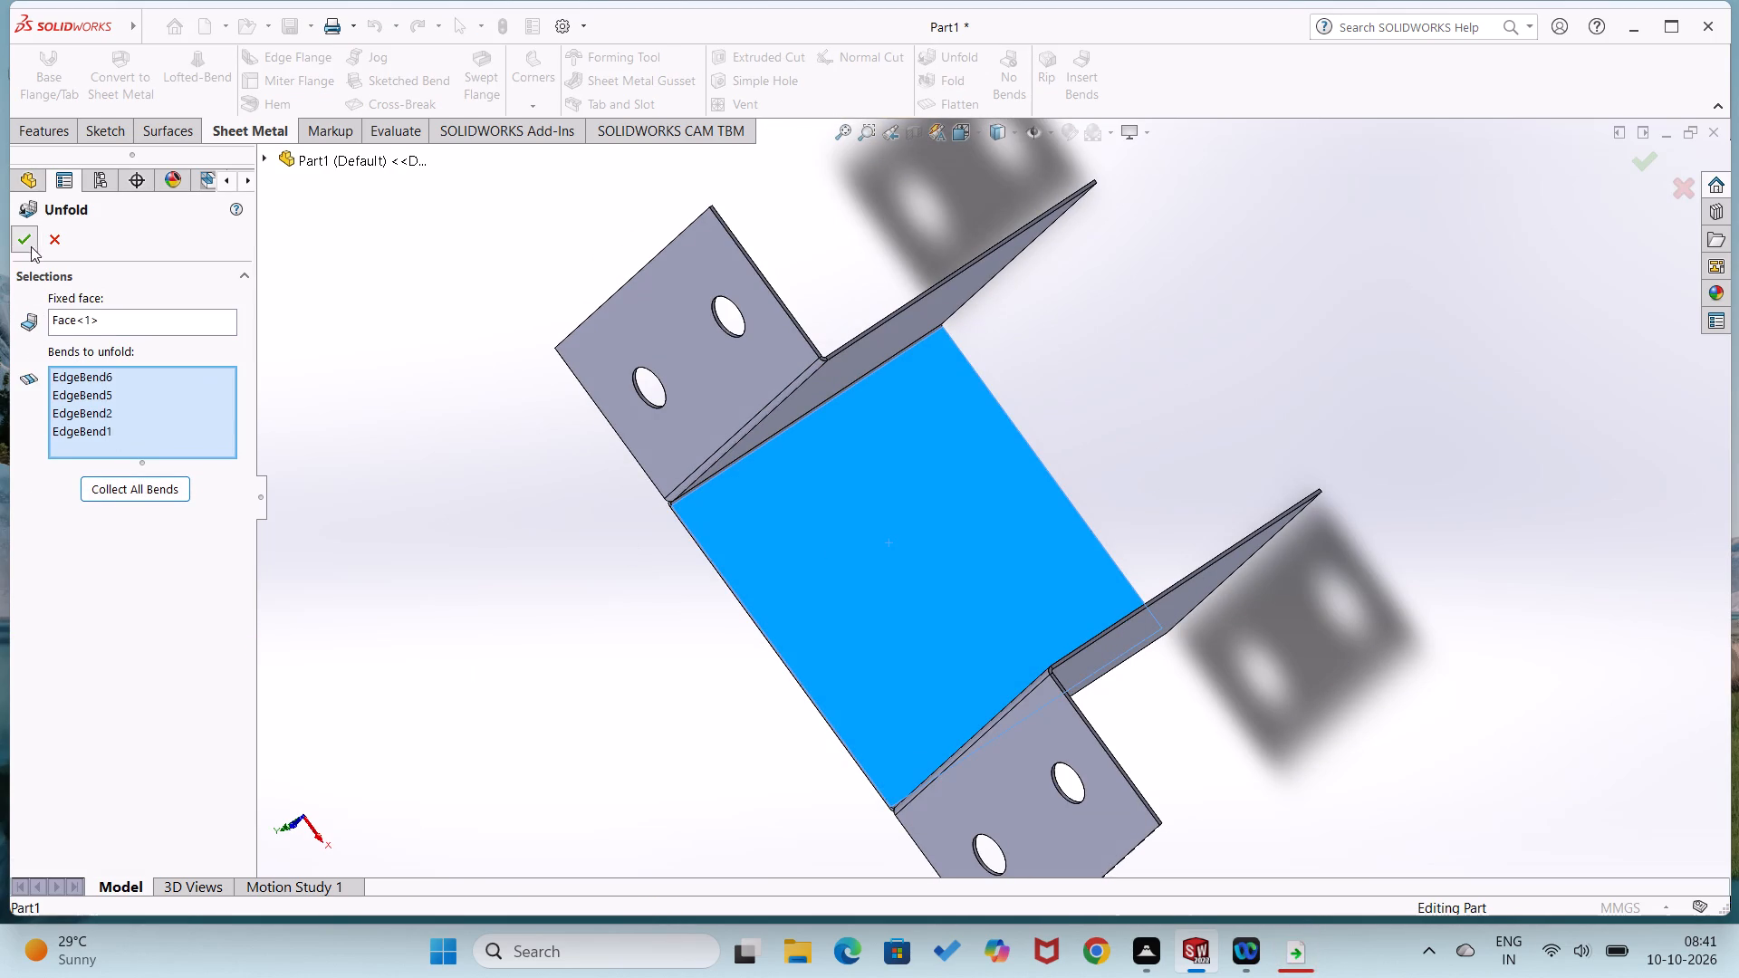
# Inspect the unfolded sheet metal part from several angles.
pyautogui.scroll(3, 810, 816)
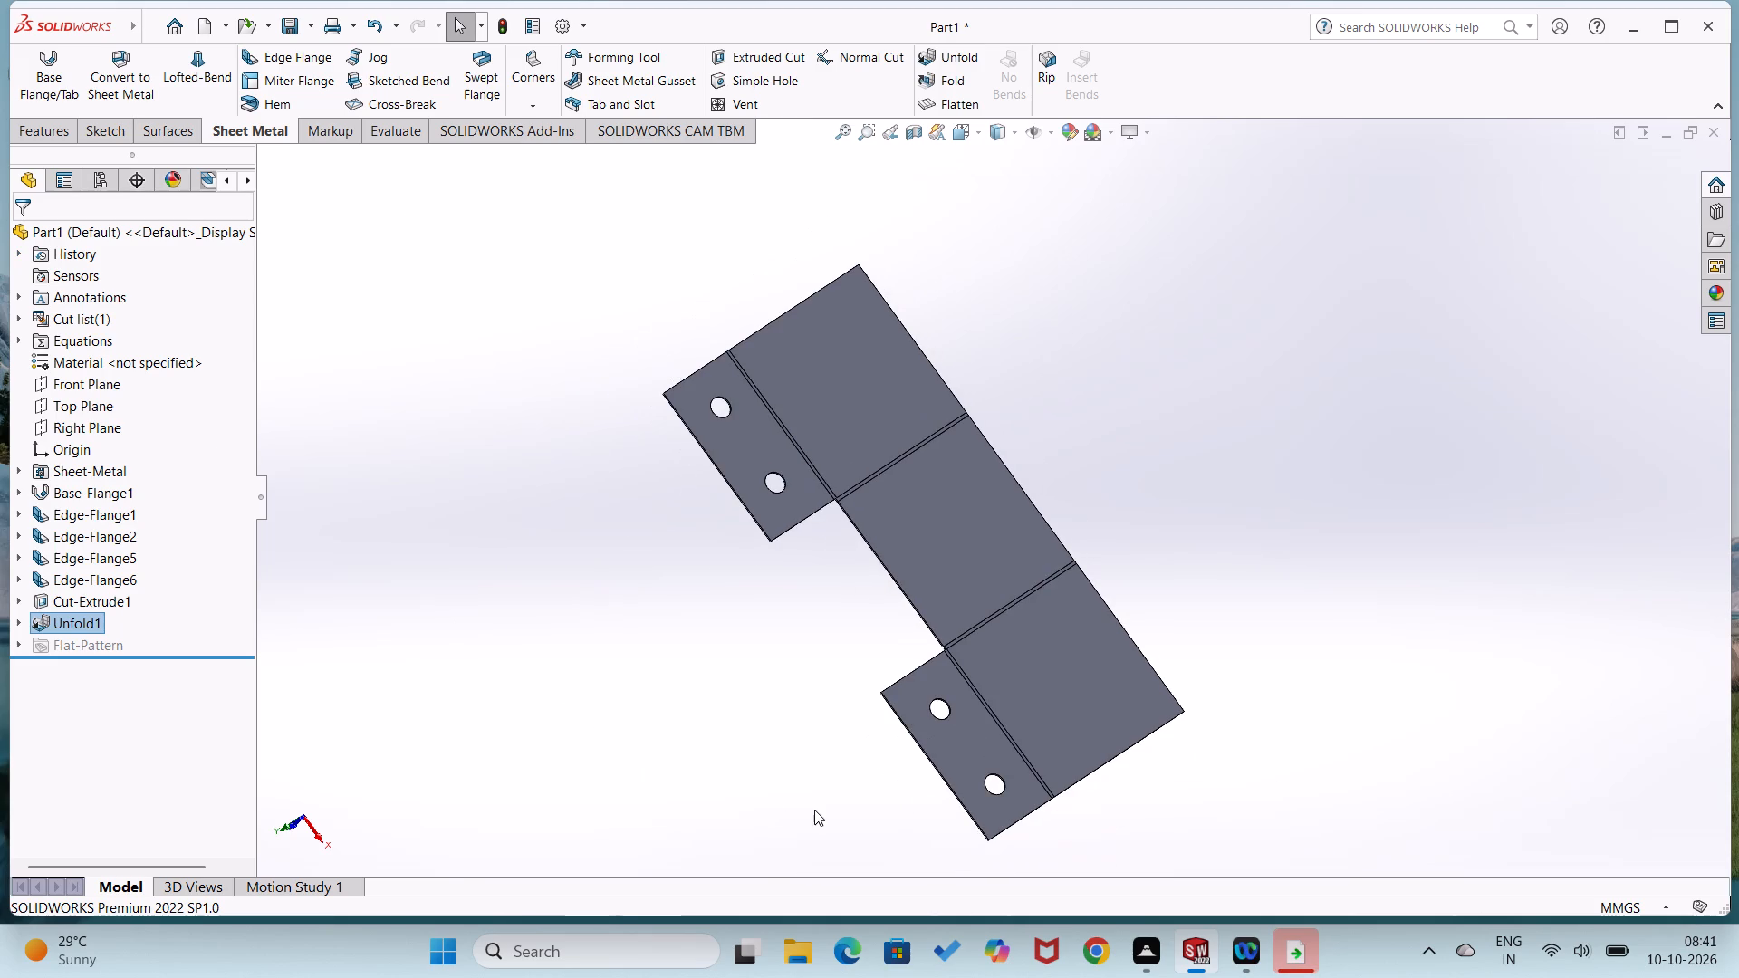
pyautogui.scroll(1, 814, 810)
pyautogui.moveTo(834, 794); pyautogui.dragTo(933, 735, button='middle')
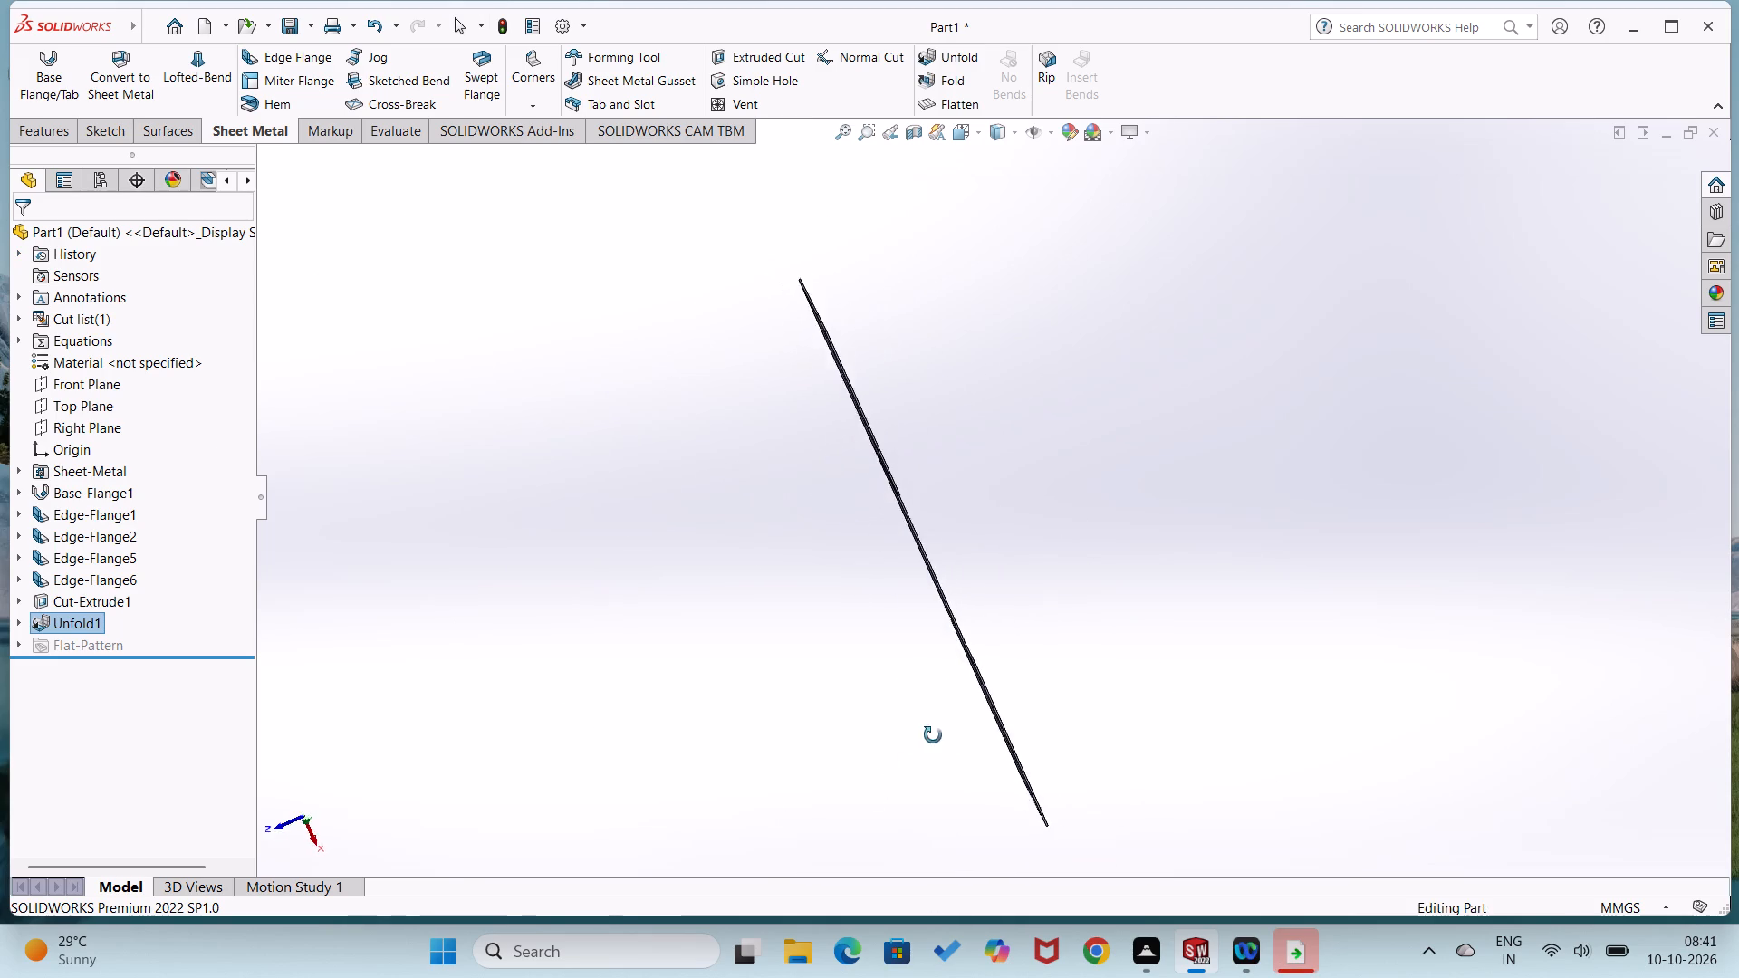
pyautogui.moveTo(933, 735); pyautogui.dragTo(849, 838, button='middle')
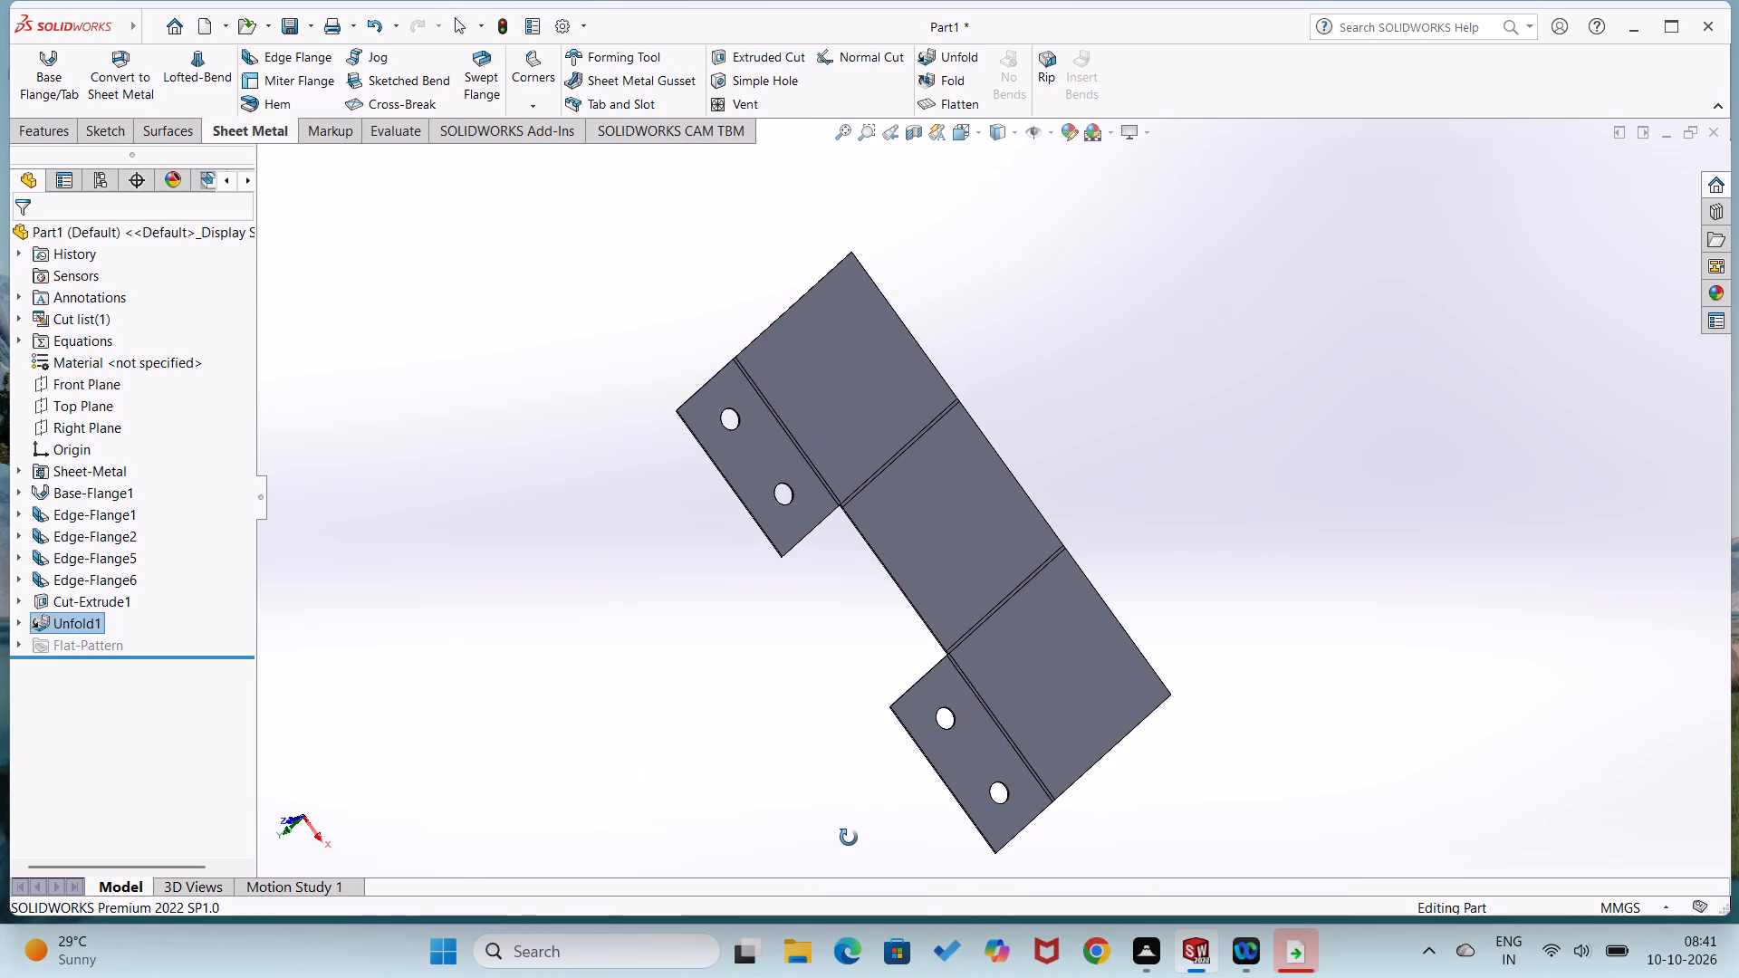
pyautogui.moveTo(849, 838); pyautogui.dragTo(833, 867, button='middle')
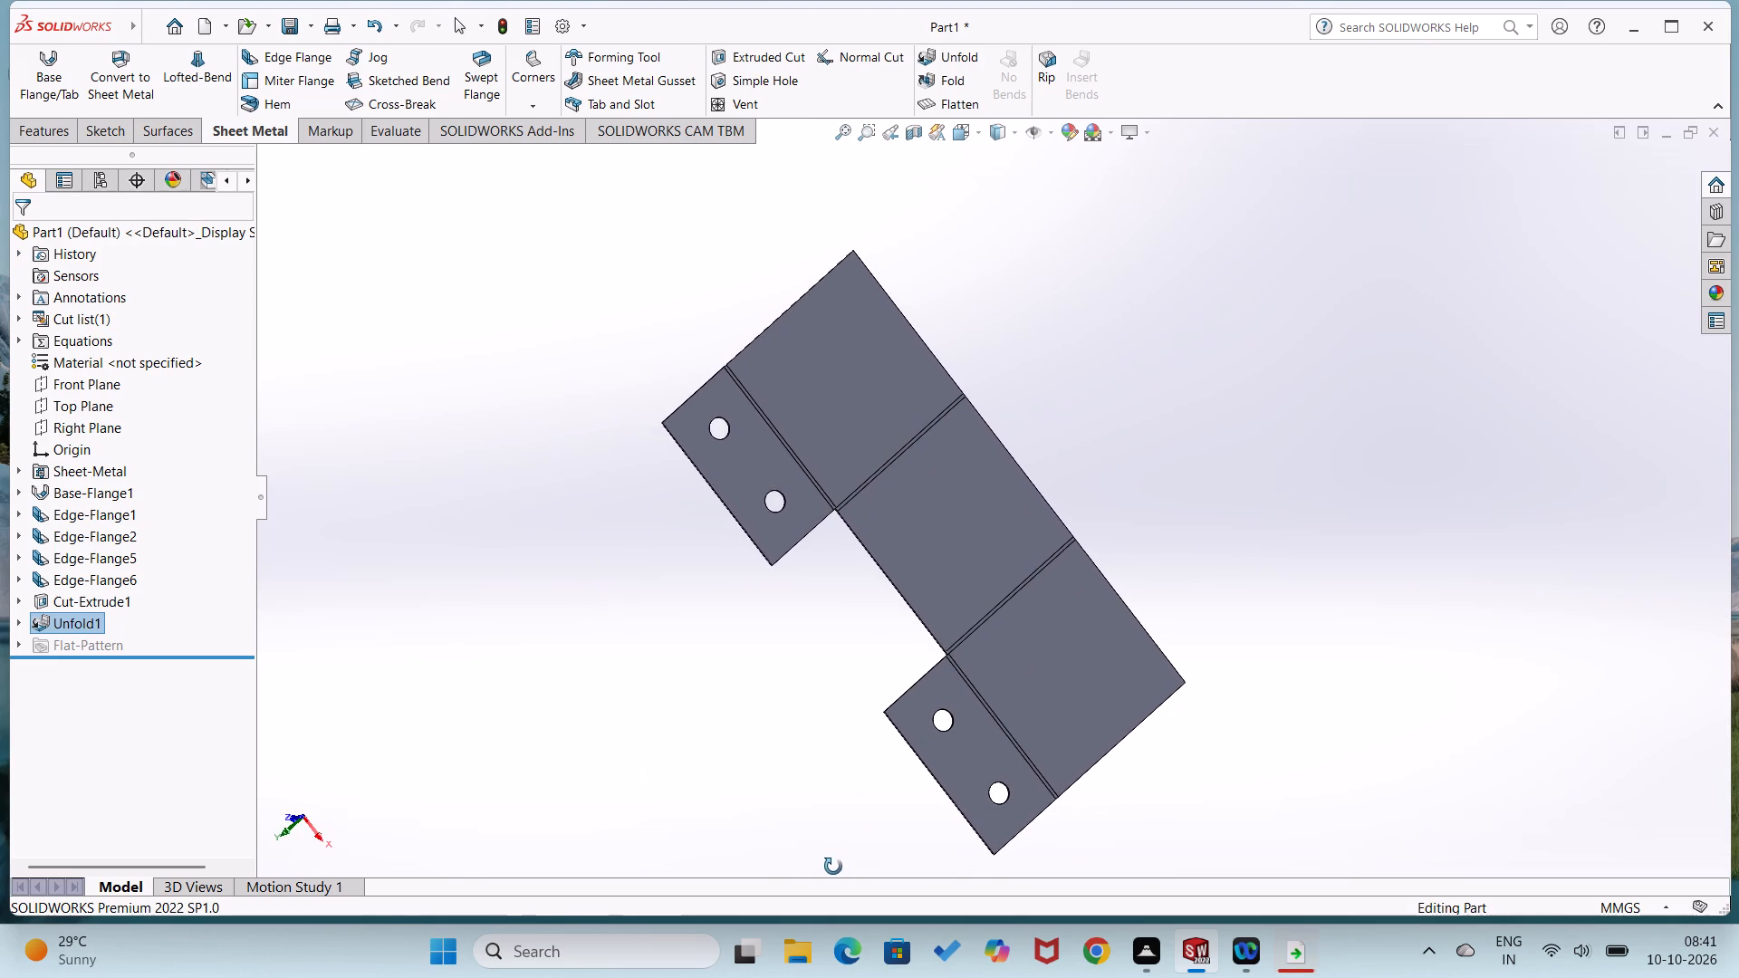
pyautogui.moveTo(833, 867); pyautogui.dragTo(736, 678, button='middle')
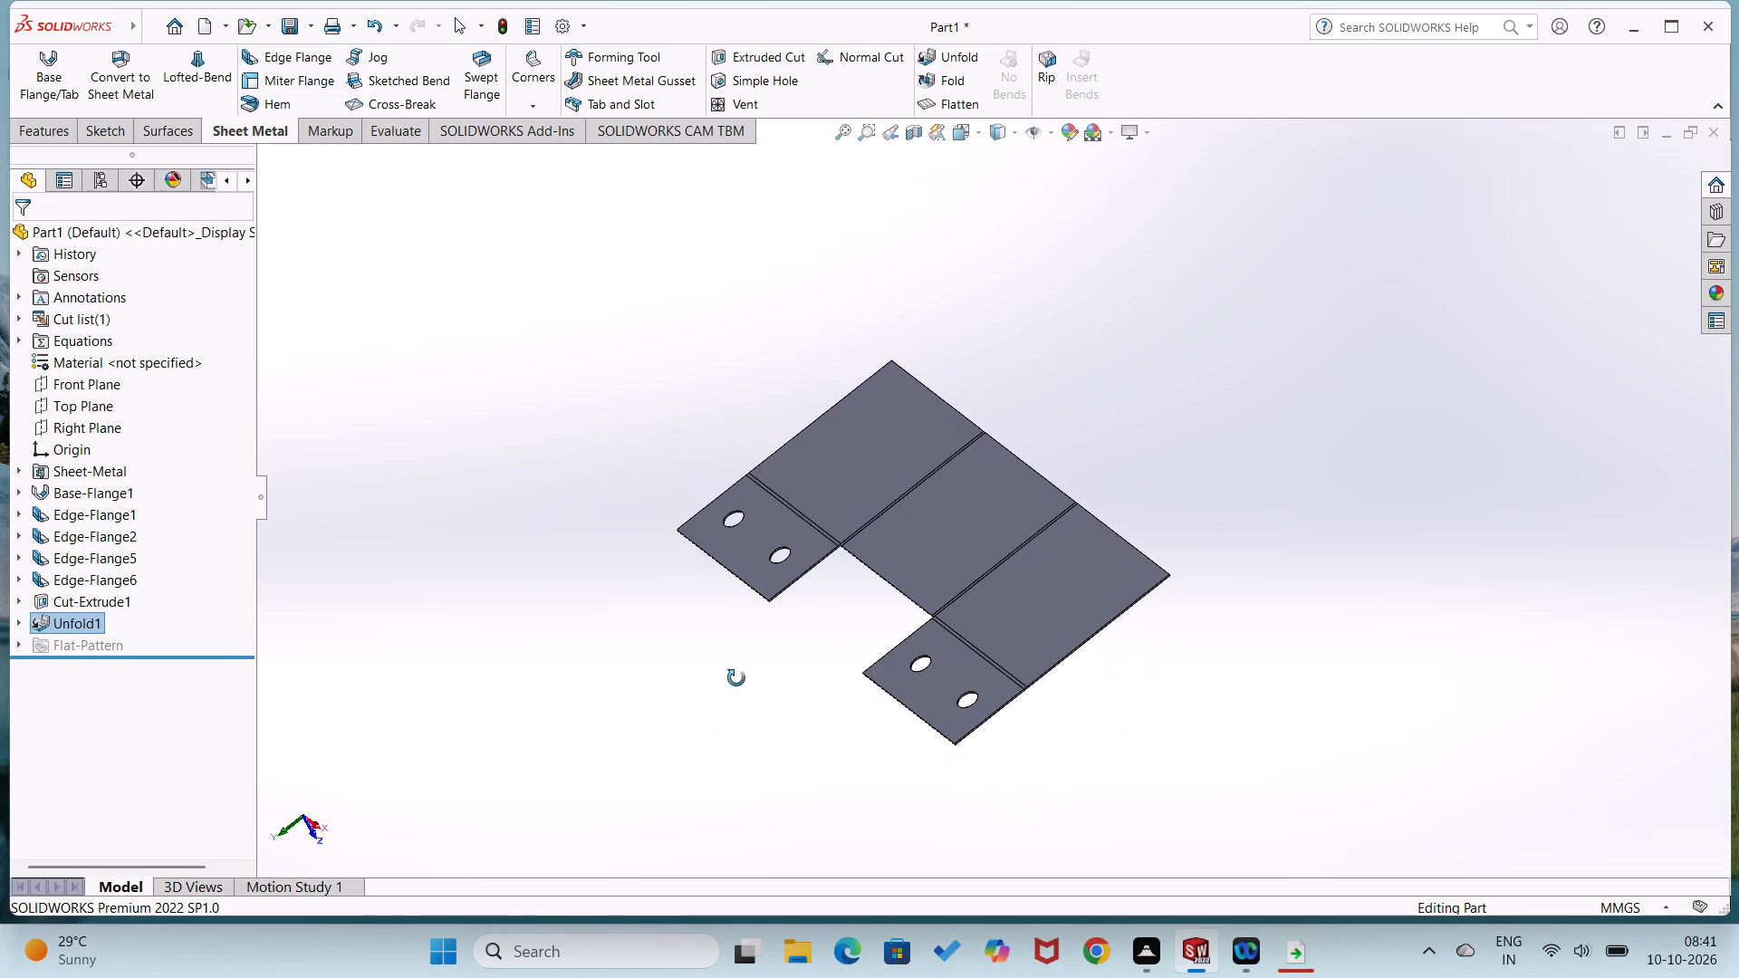
pyautogui.moveTo(736, 678); pyautogui.dragTo(723, 661, button='middle')
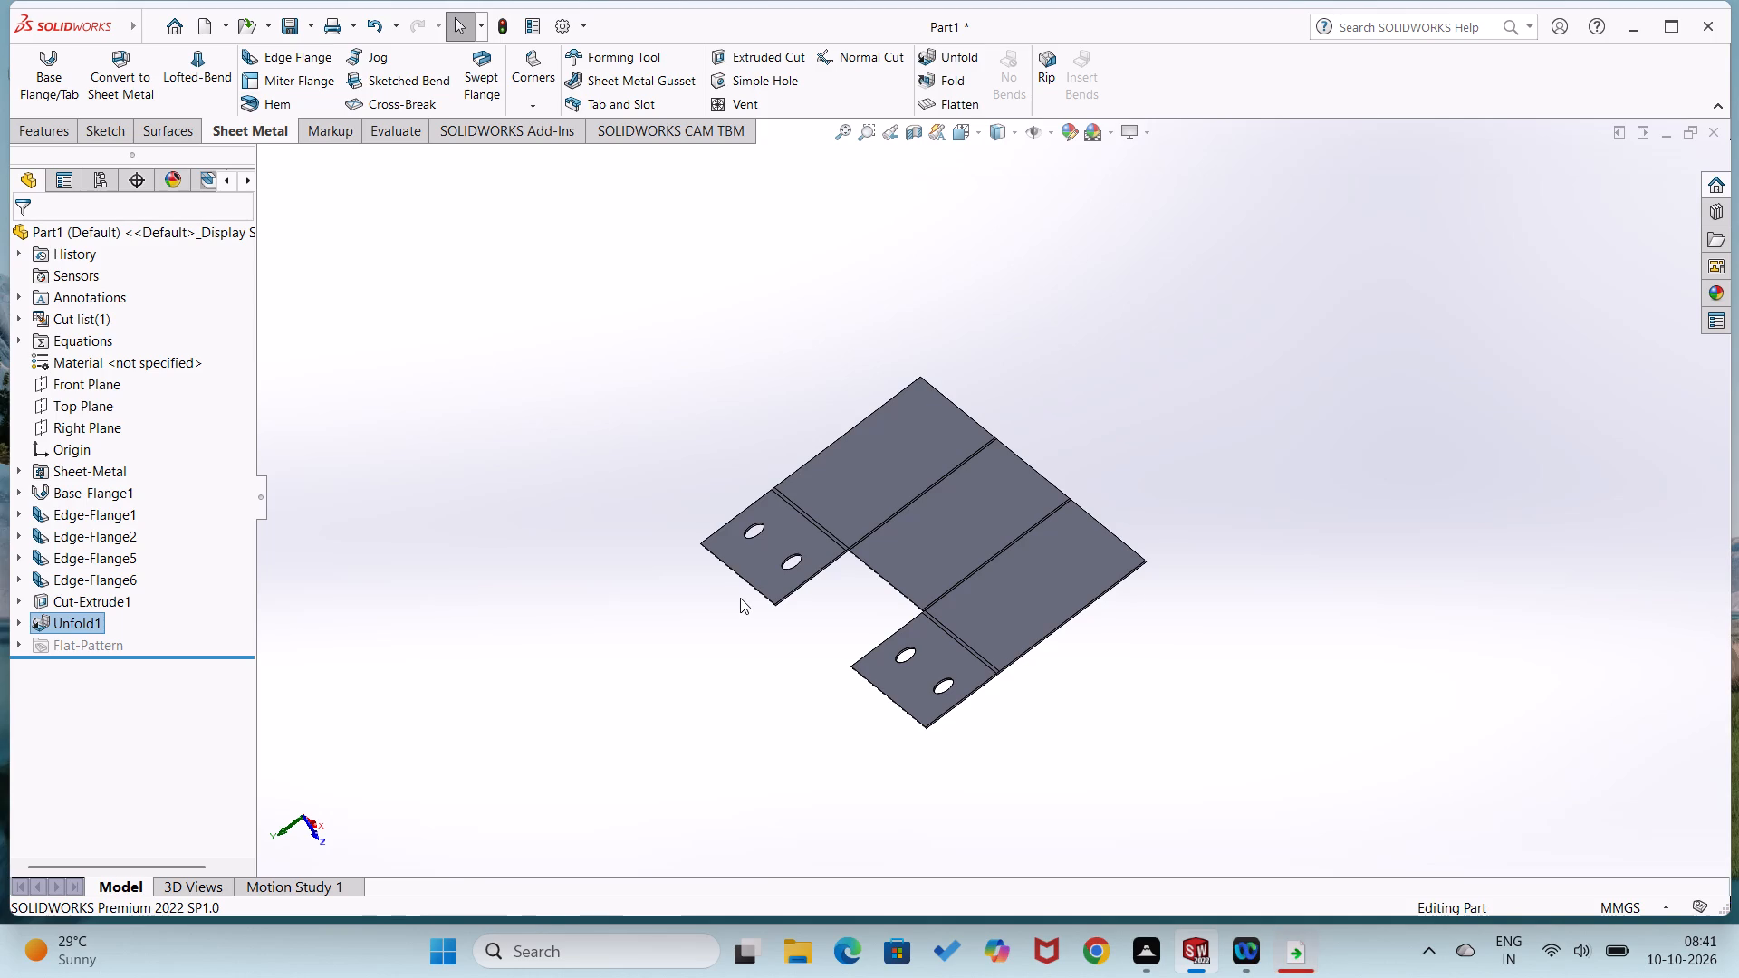
# Fold all collected bends back, keeping the square base's face fixed.
pyautogui.click(941, 82)
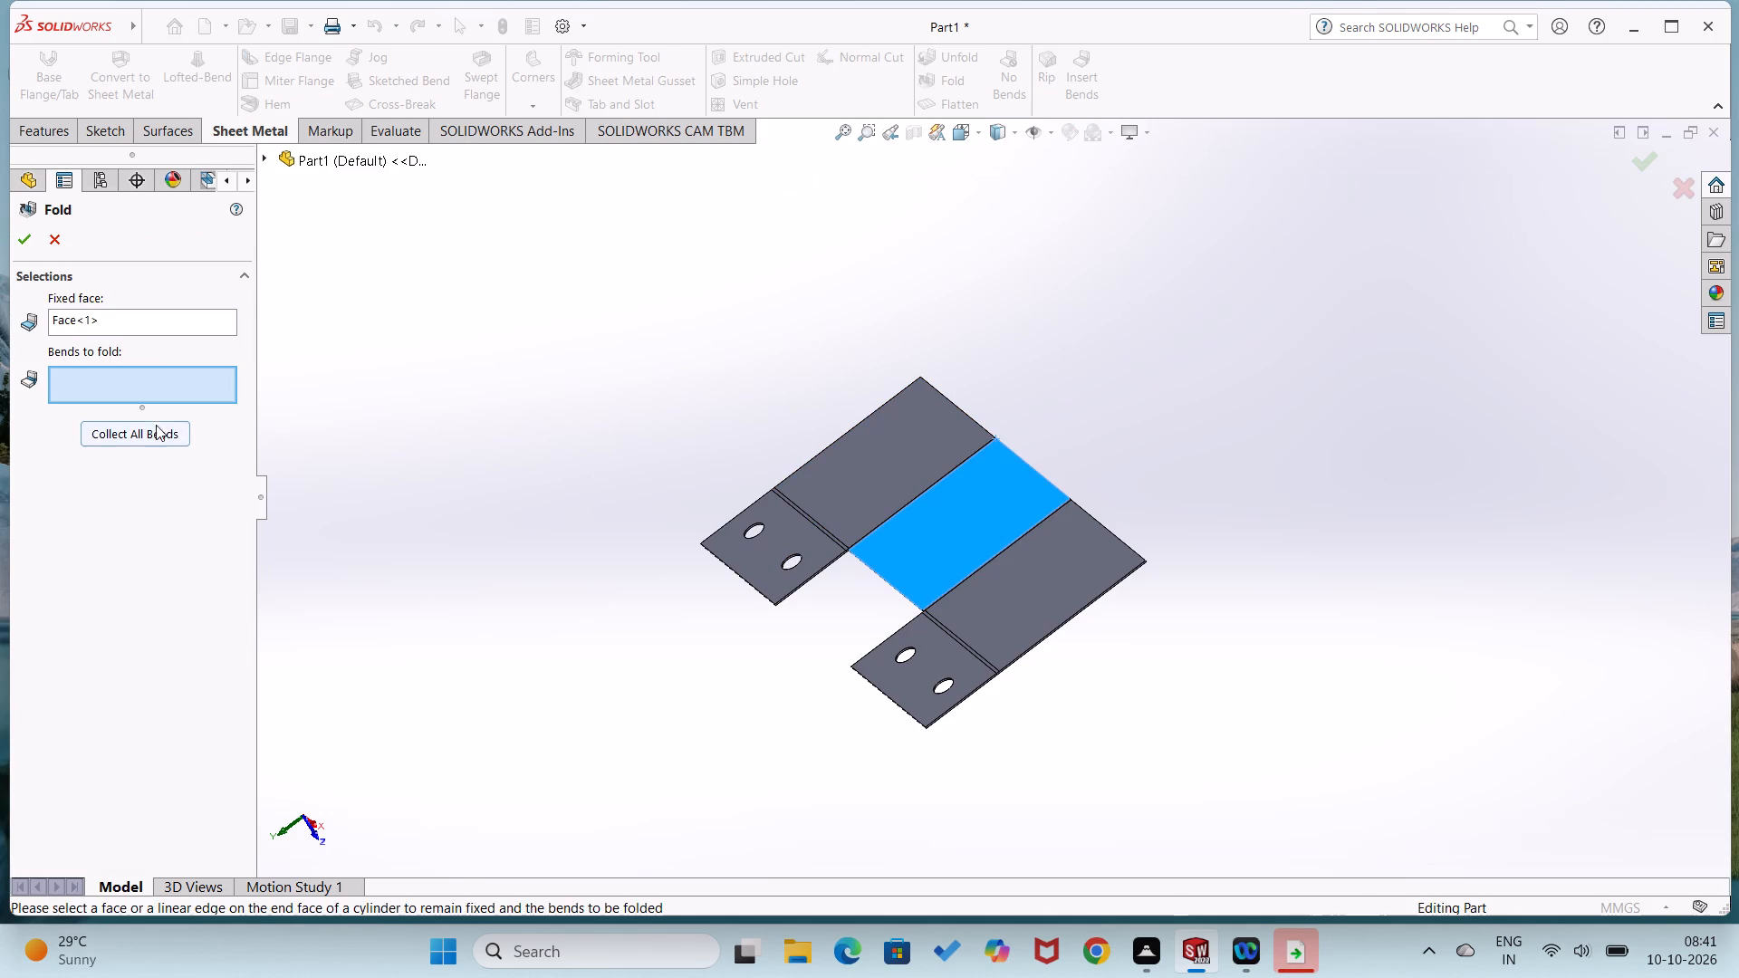
pyautogui.click(154, 429)
pyautogui.click(17, 240)
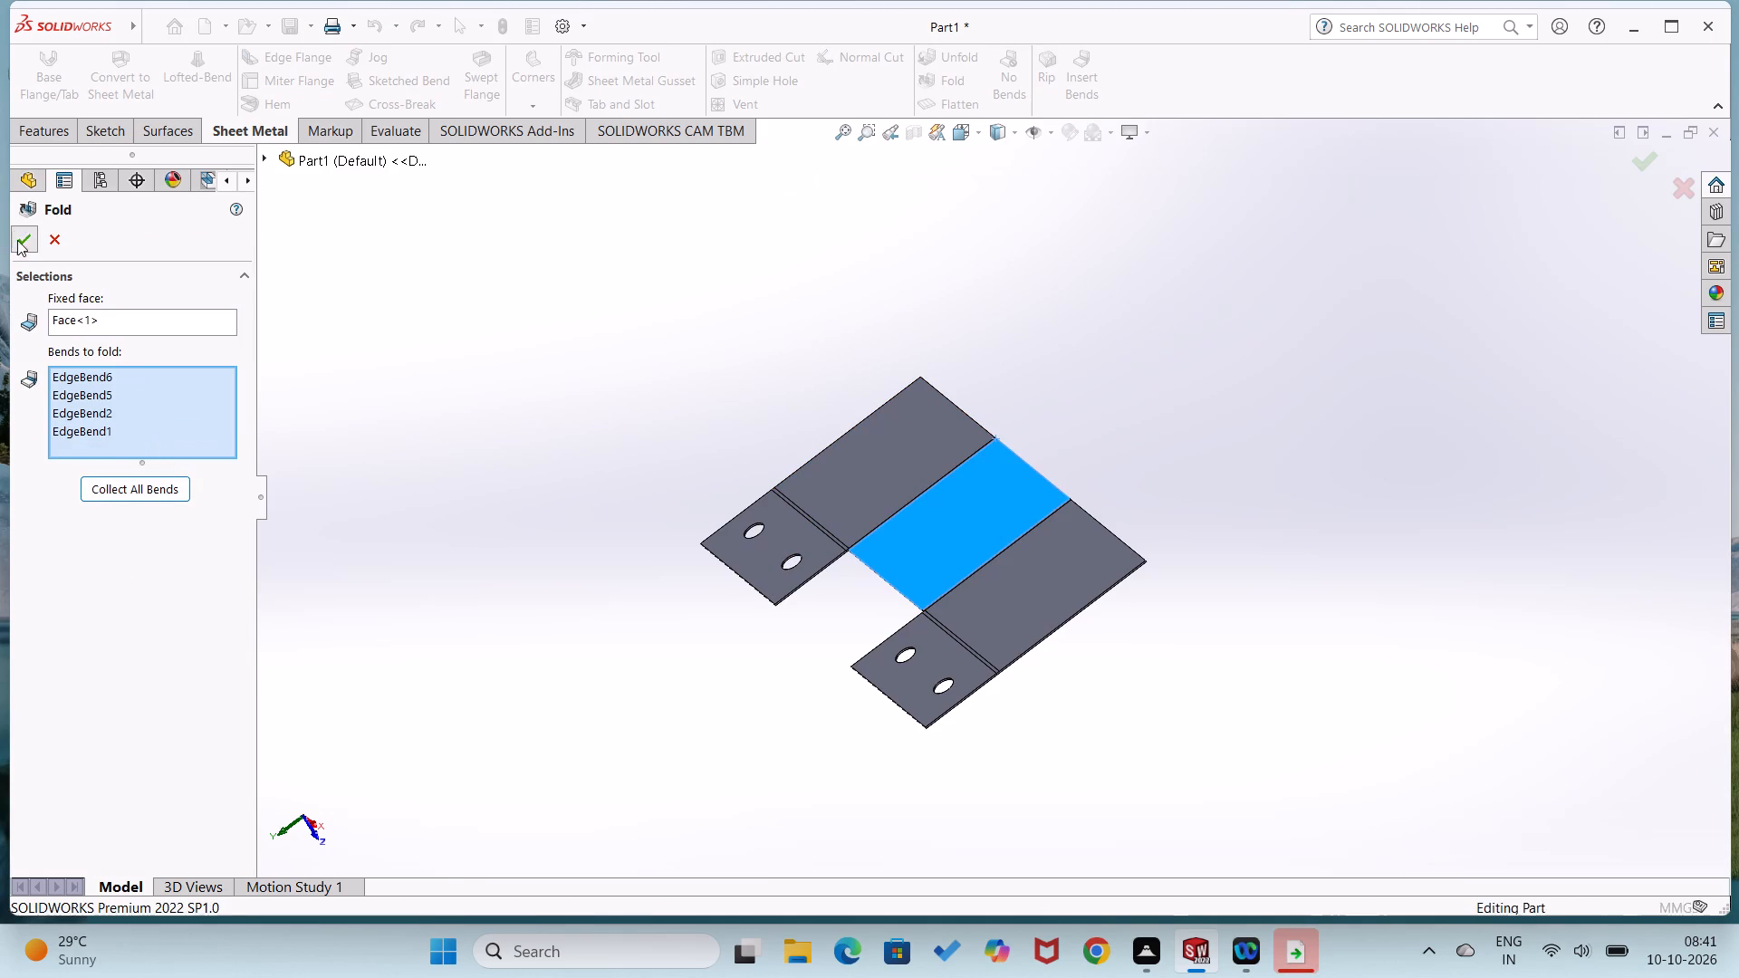
# Inspect the folded part's flanges and holes from several angles.
pyautogui.moveTo(673, 724); pyautogui.dragTo(797, 578, button='middle')
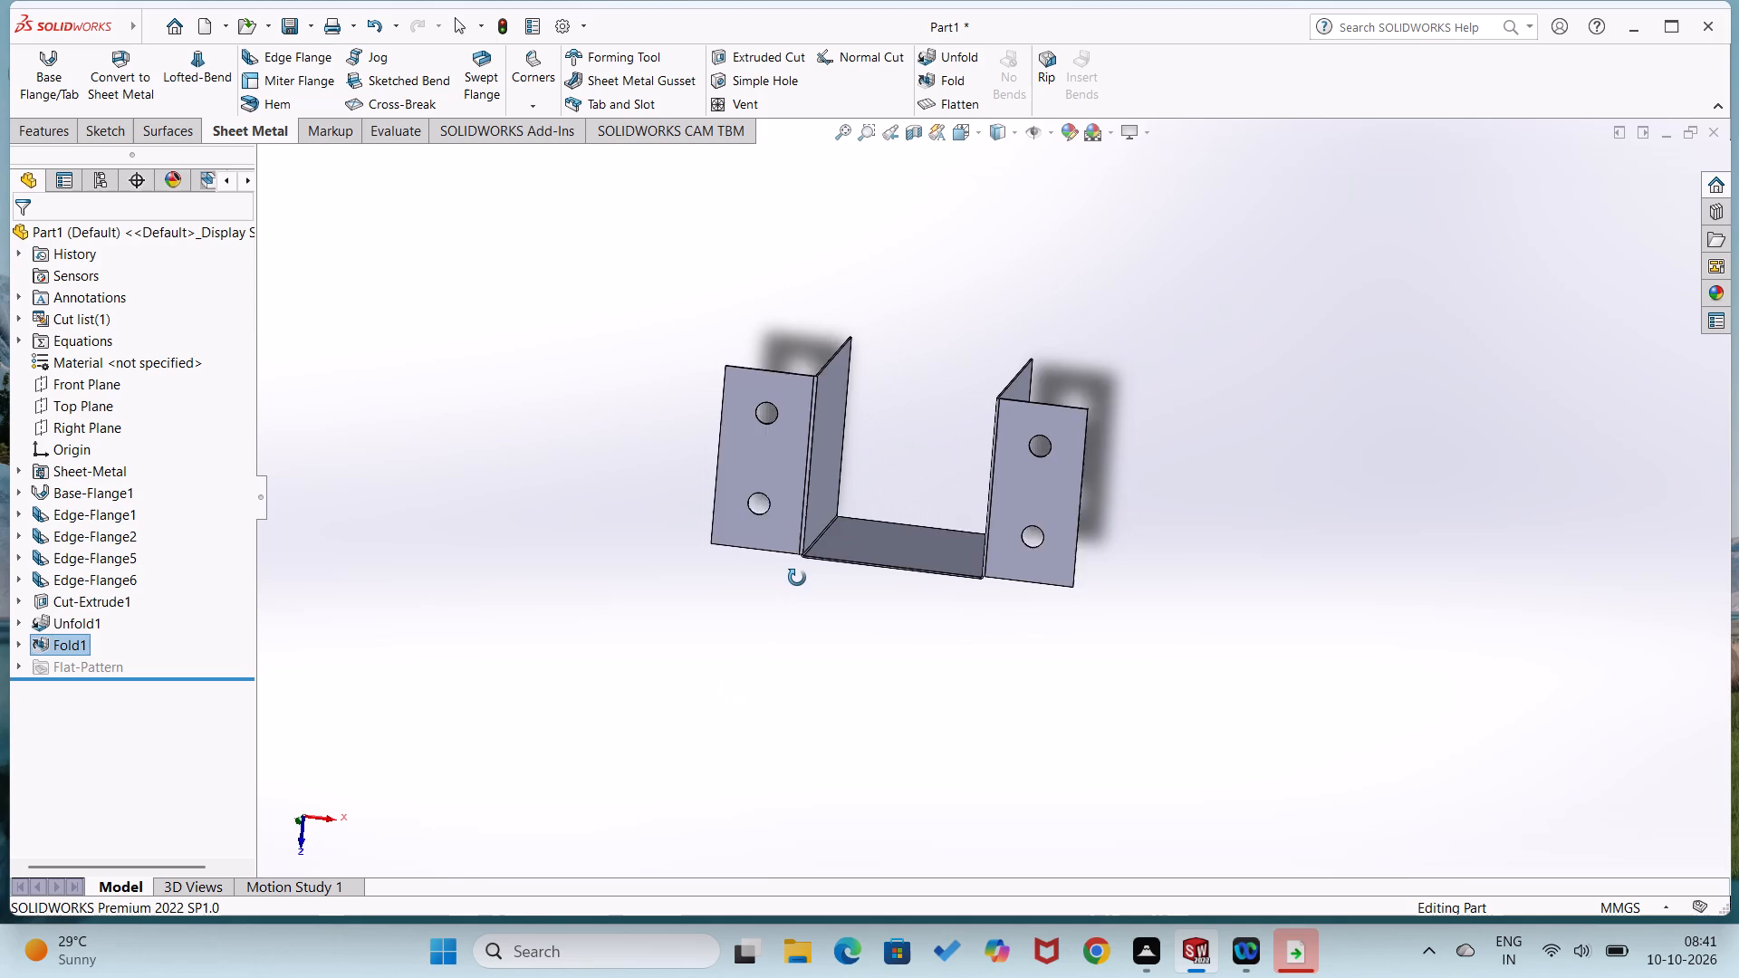
pyautogui.moveTo(797, 578); pyautogui.dragTo(825, 605, button='middle')
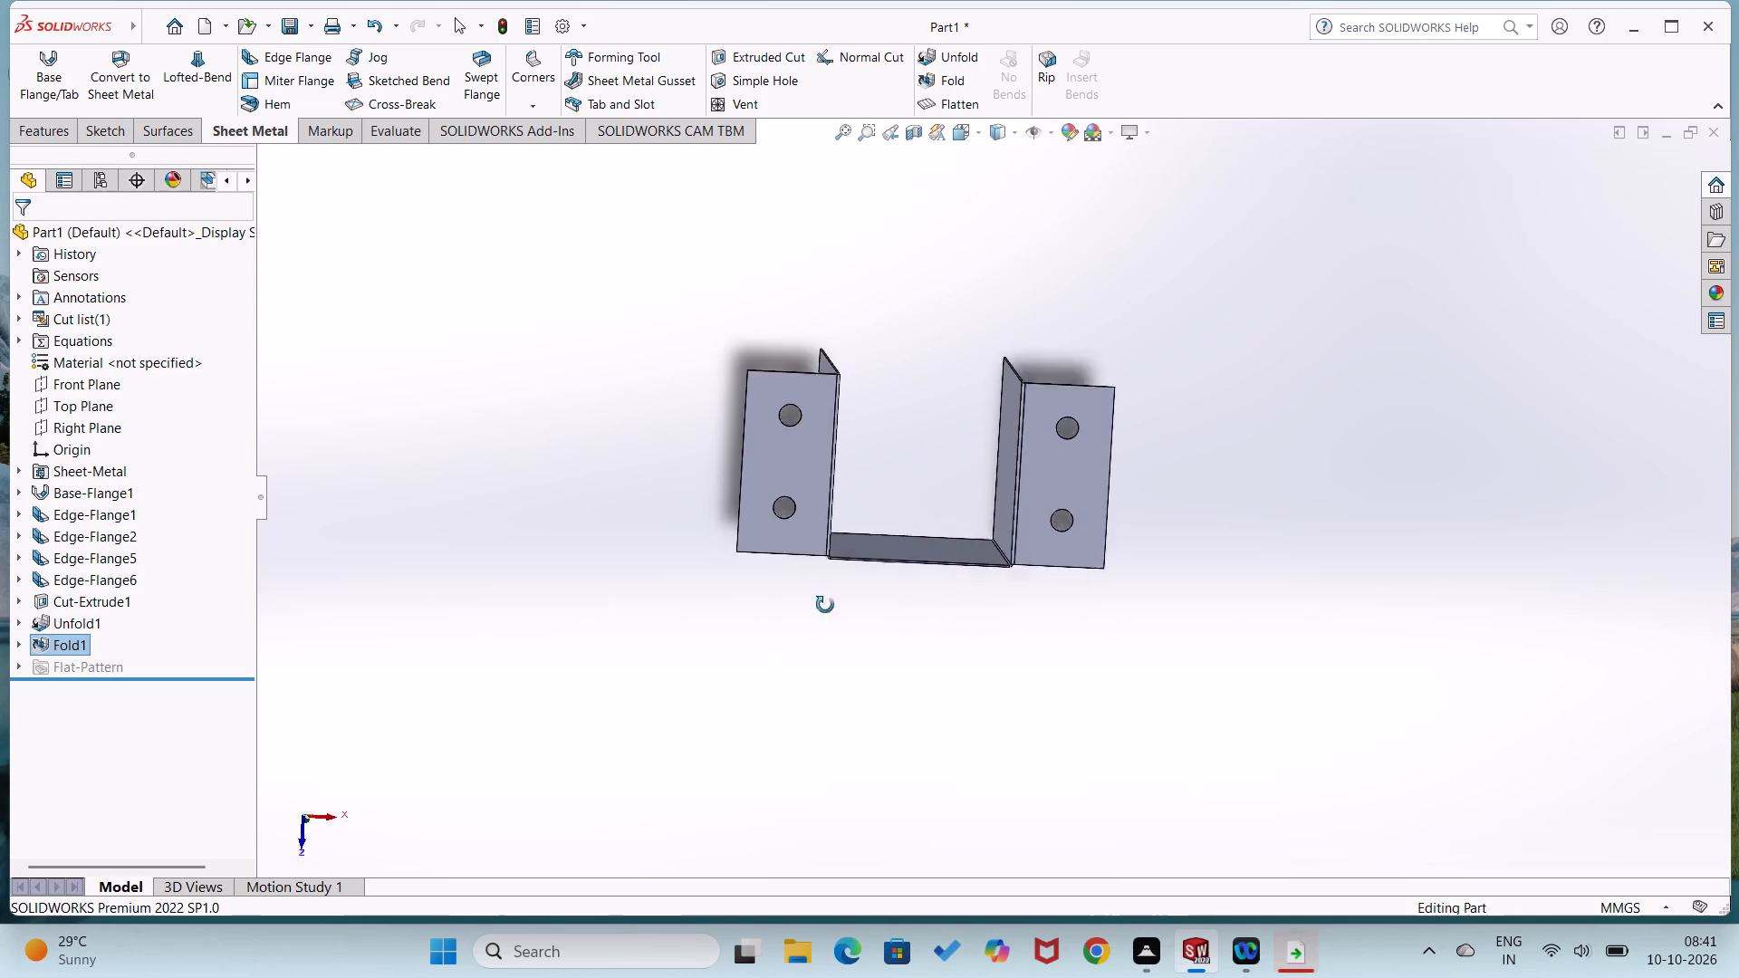
pyautogui.moveTo(825, 605); pyautogui.dragTo(812, 855, button='middle')
pyautogui.moveTo(833, 648); pyautogui.dragTo(838, 849, button='middle')
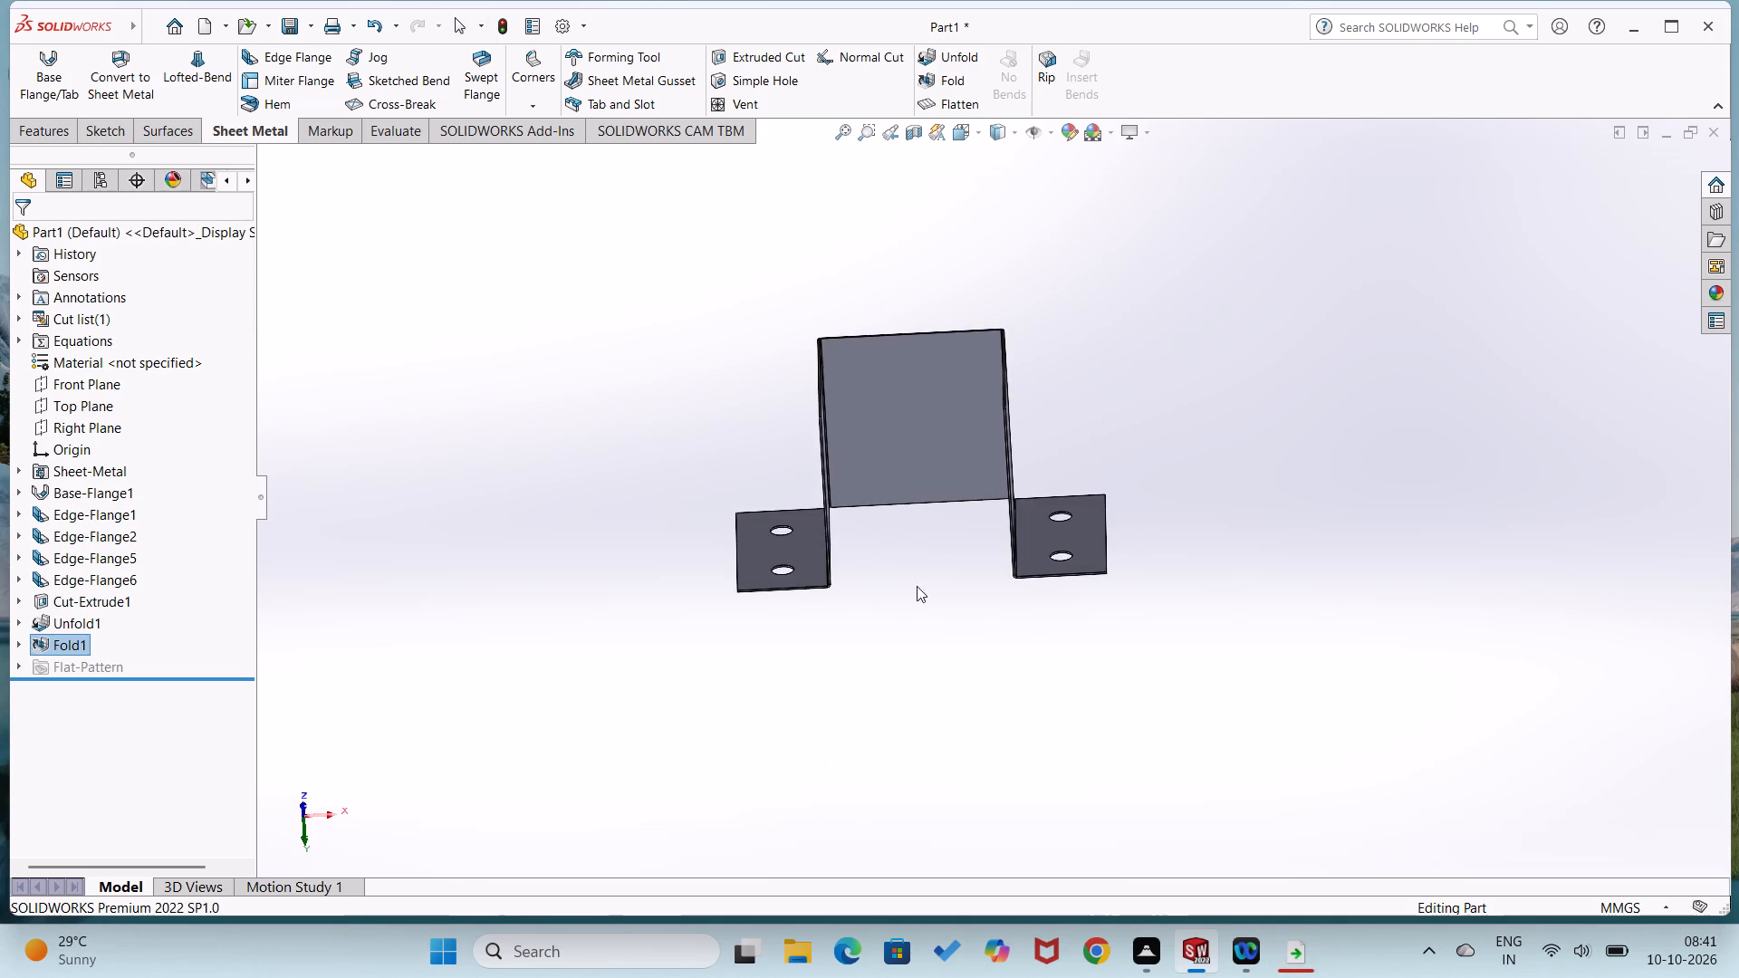
pyautogui.moveTo(917, 575); pyautogui.dragTo(865, 782, button='middle')
pyautogui.scroll(-1, 865, 782)
pyautogui.scroll(-2, 902, 564)
pyautogui.scroll(3, 902, 564)
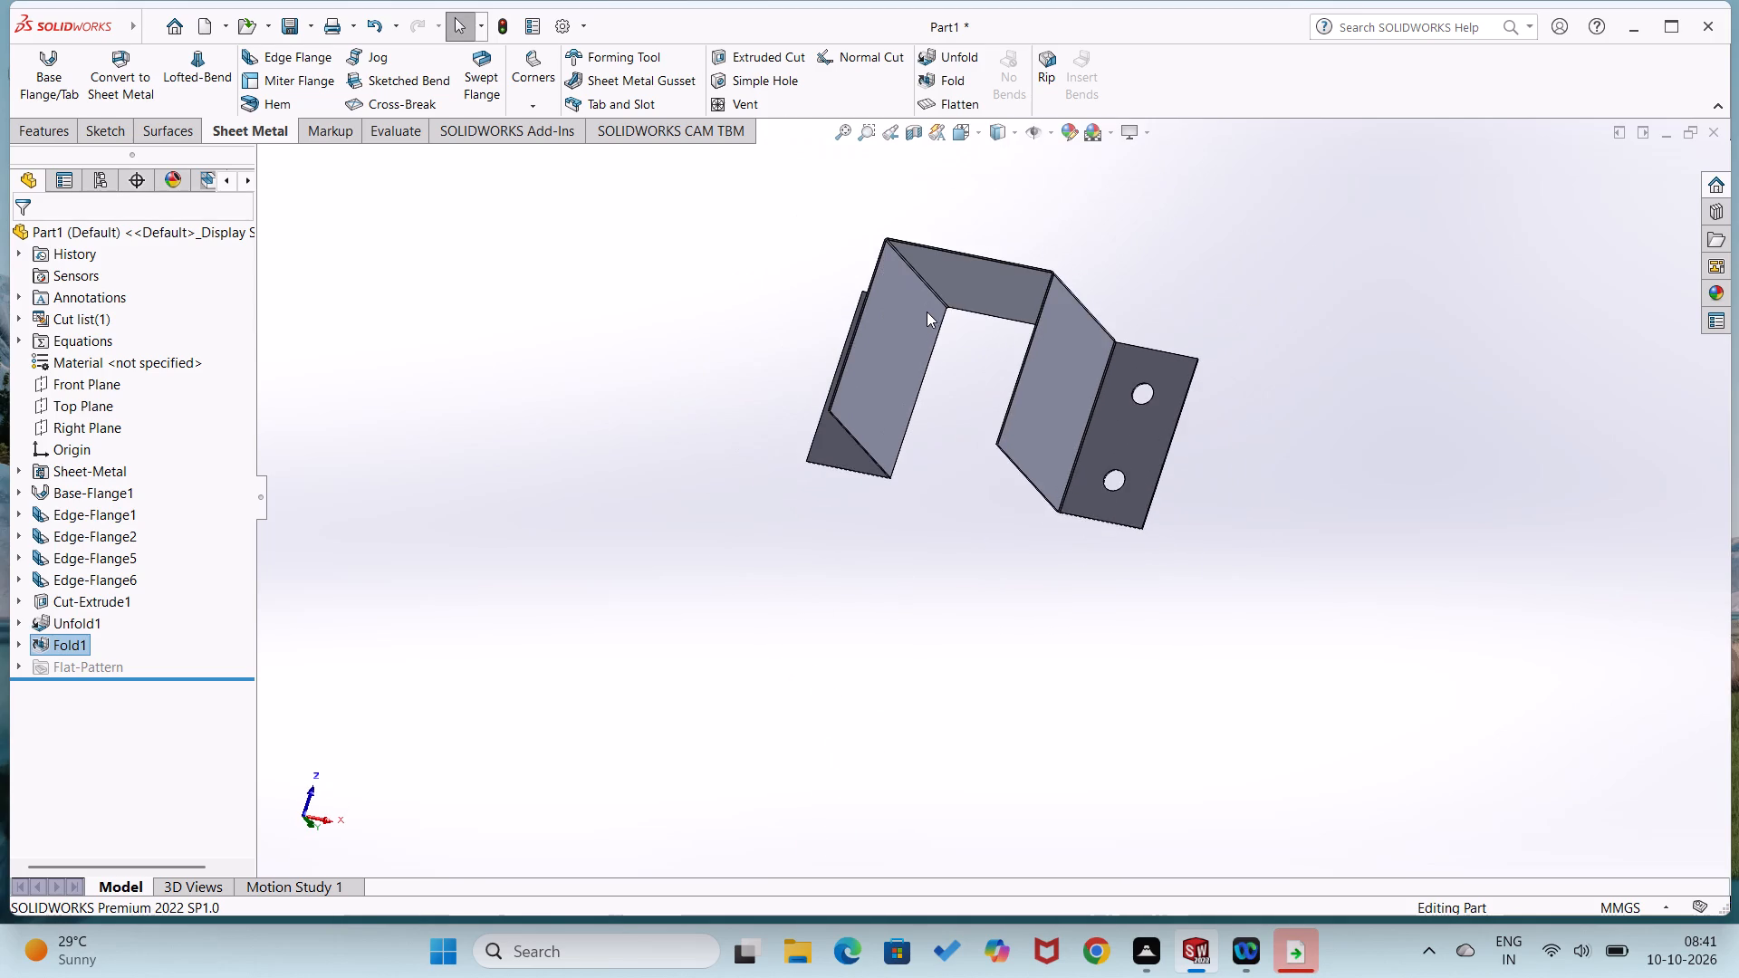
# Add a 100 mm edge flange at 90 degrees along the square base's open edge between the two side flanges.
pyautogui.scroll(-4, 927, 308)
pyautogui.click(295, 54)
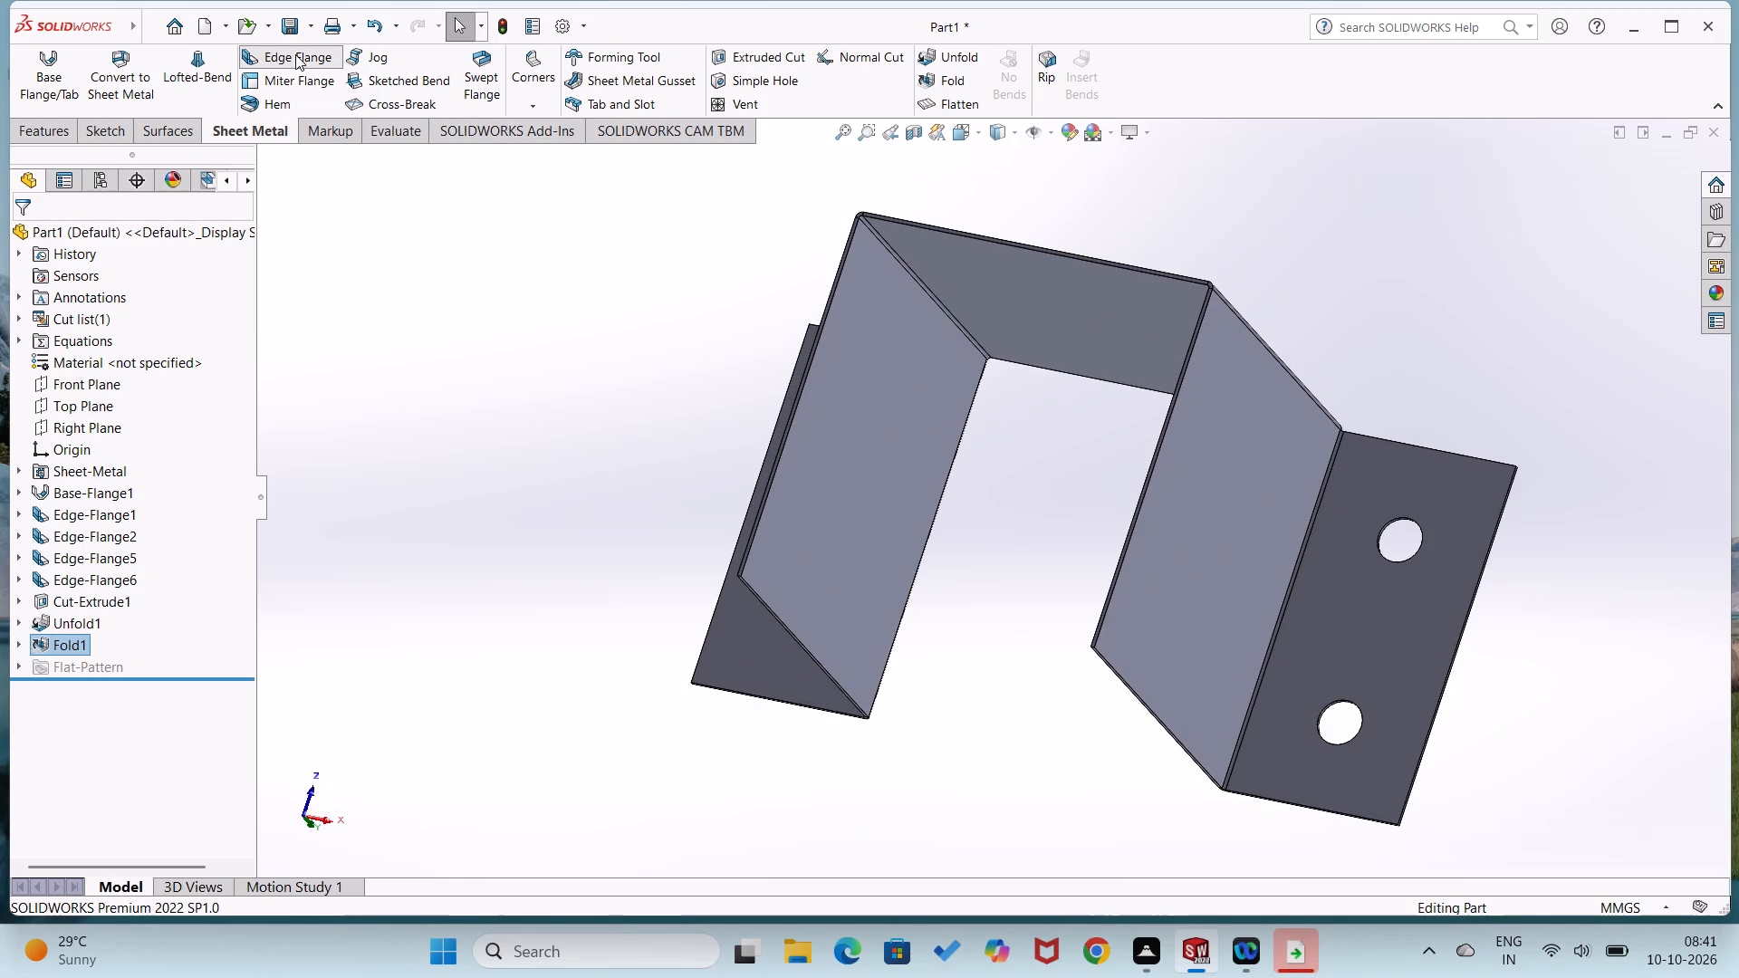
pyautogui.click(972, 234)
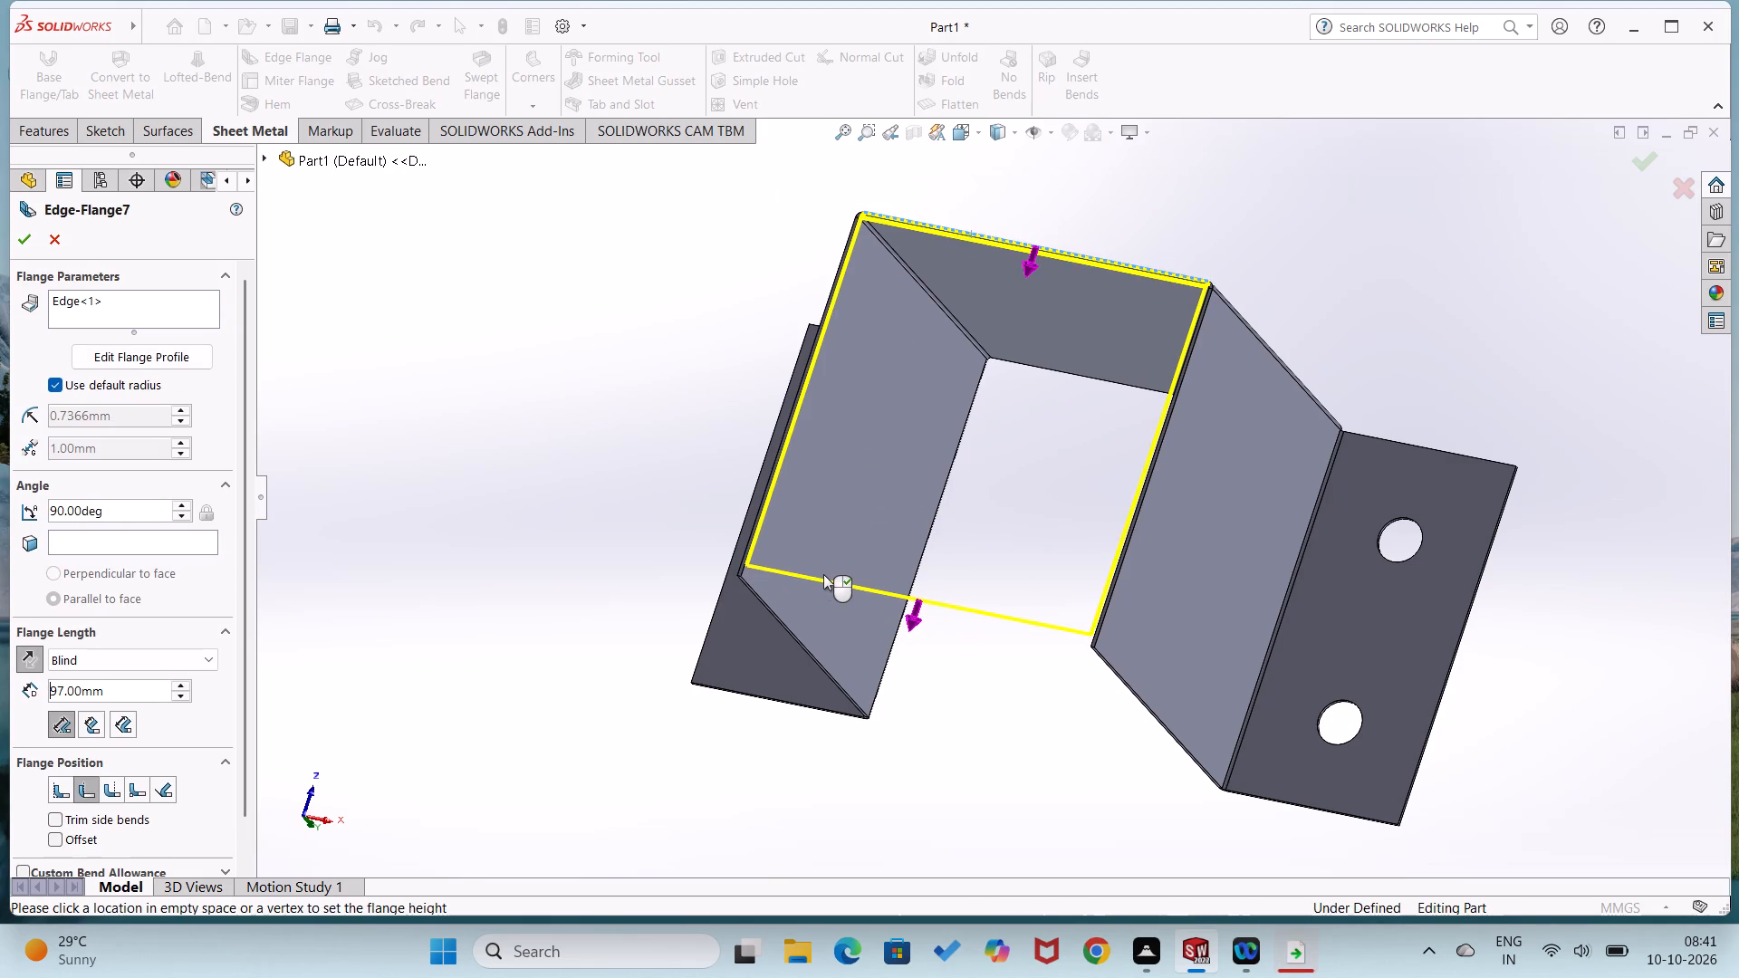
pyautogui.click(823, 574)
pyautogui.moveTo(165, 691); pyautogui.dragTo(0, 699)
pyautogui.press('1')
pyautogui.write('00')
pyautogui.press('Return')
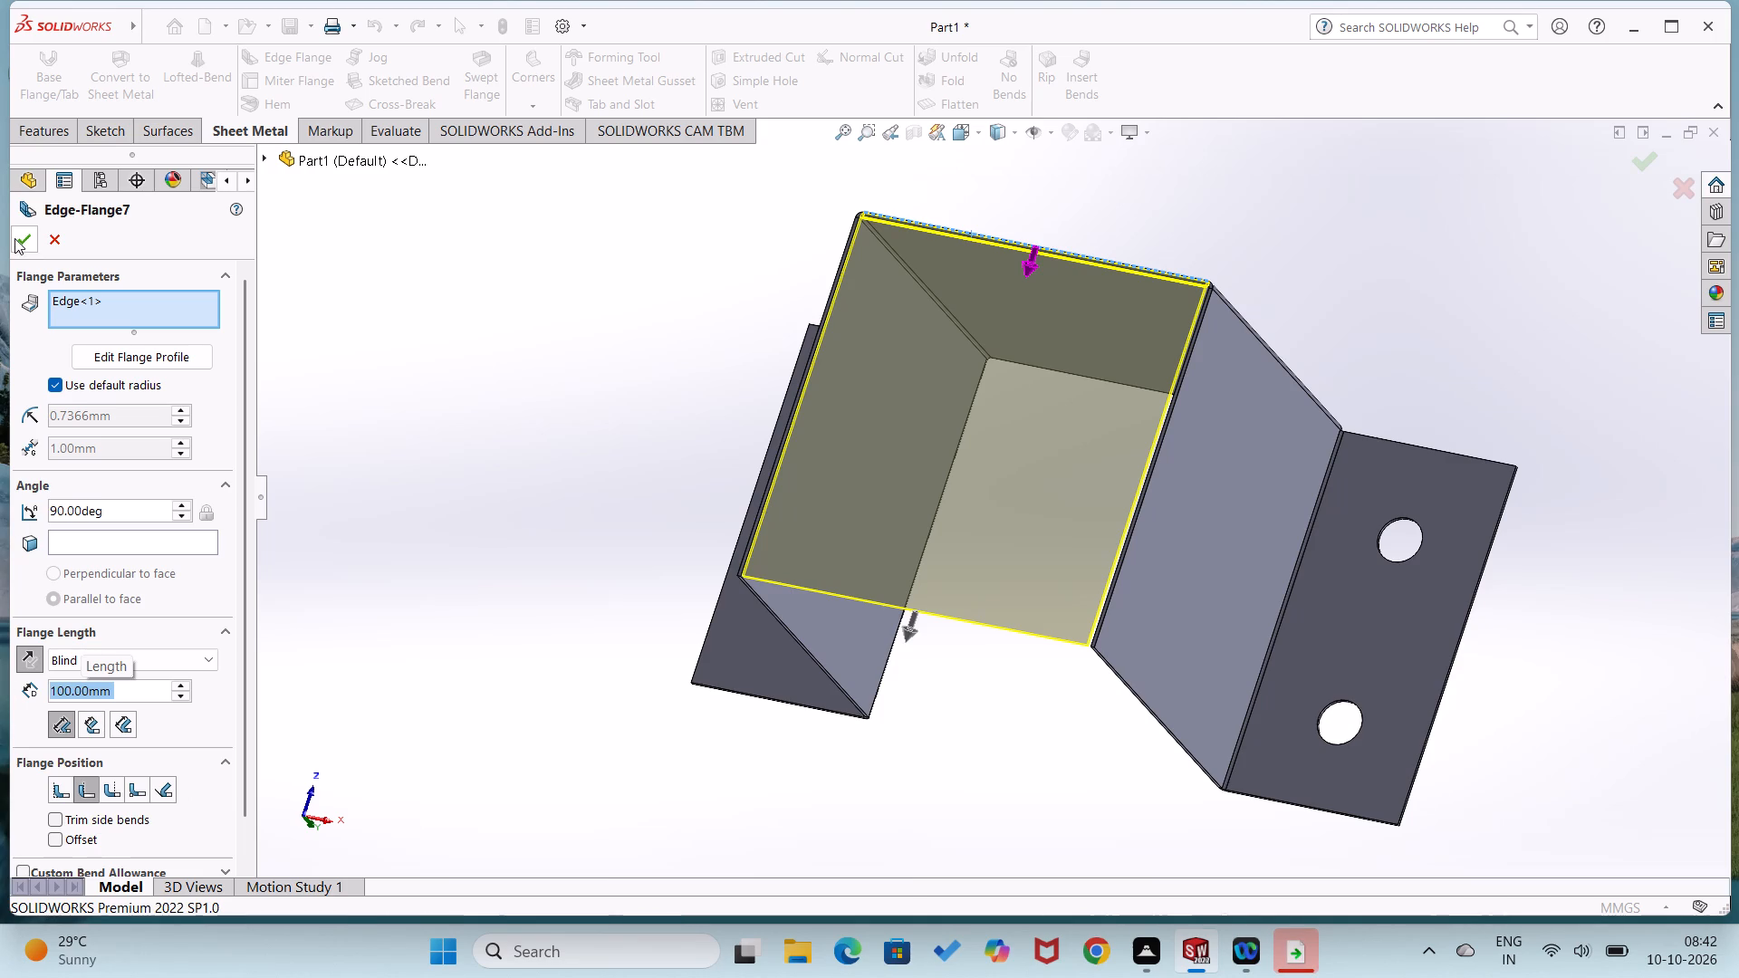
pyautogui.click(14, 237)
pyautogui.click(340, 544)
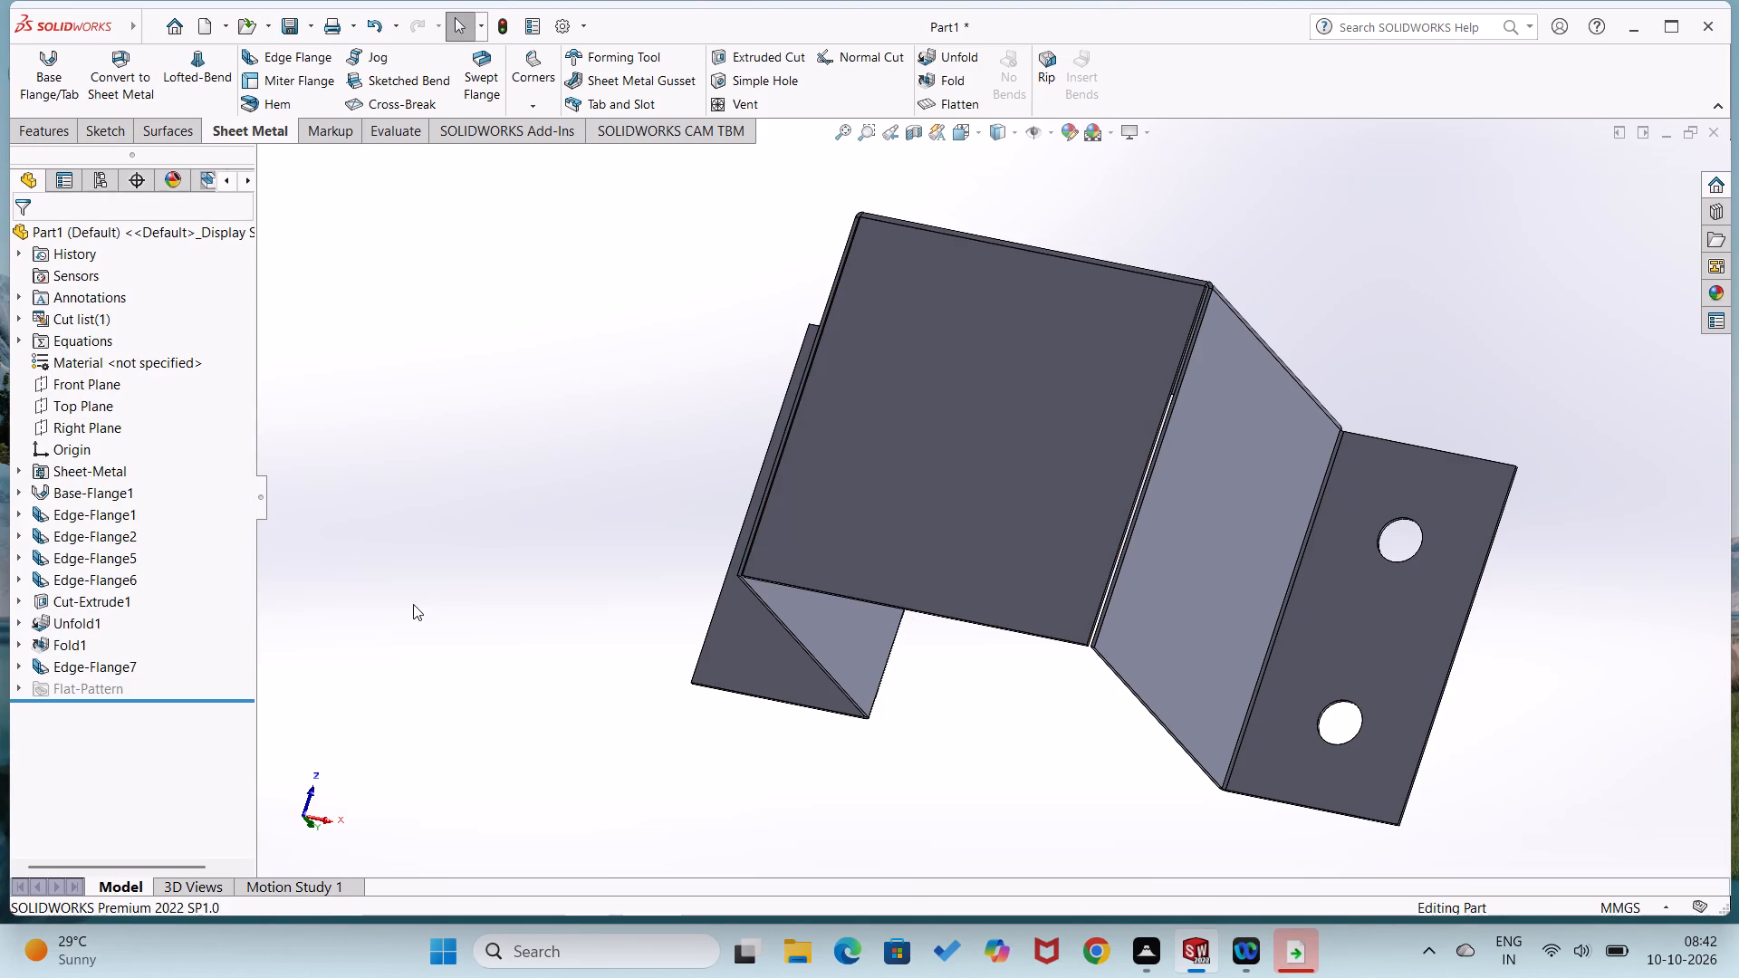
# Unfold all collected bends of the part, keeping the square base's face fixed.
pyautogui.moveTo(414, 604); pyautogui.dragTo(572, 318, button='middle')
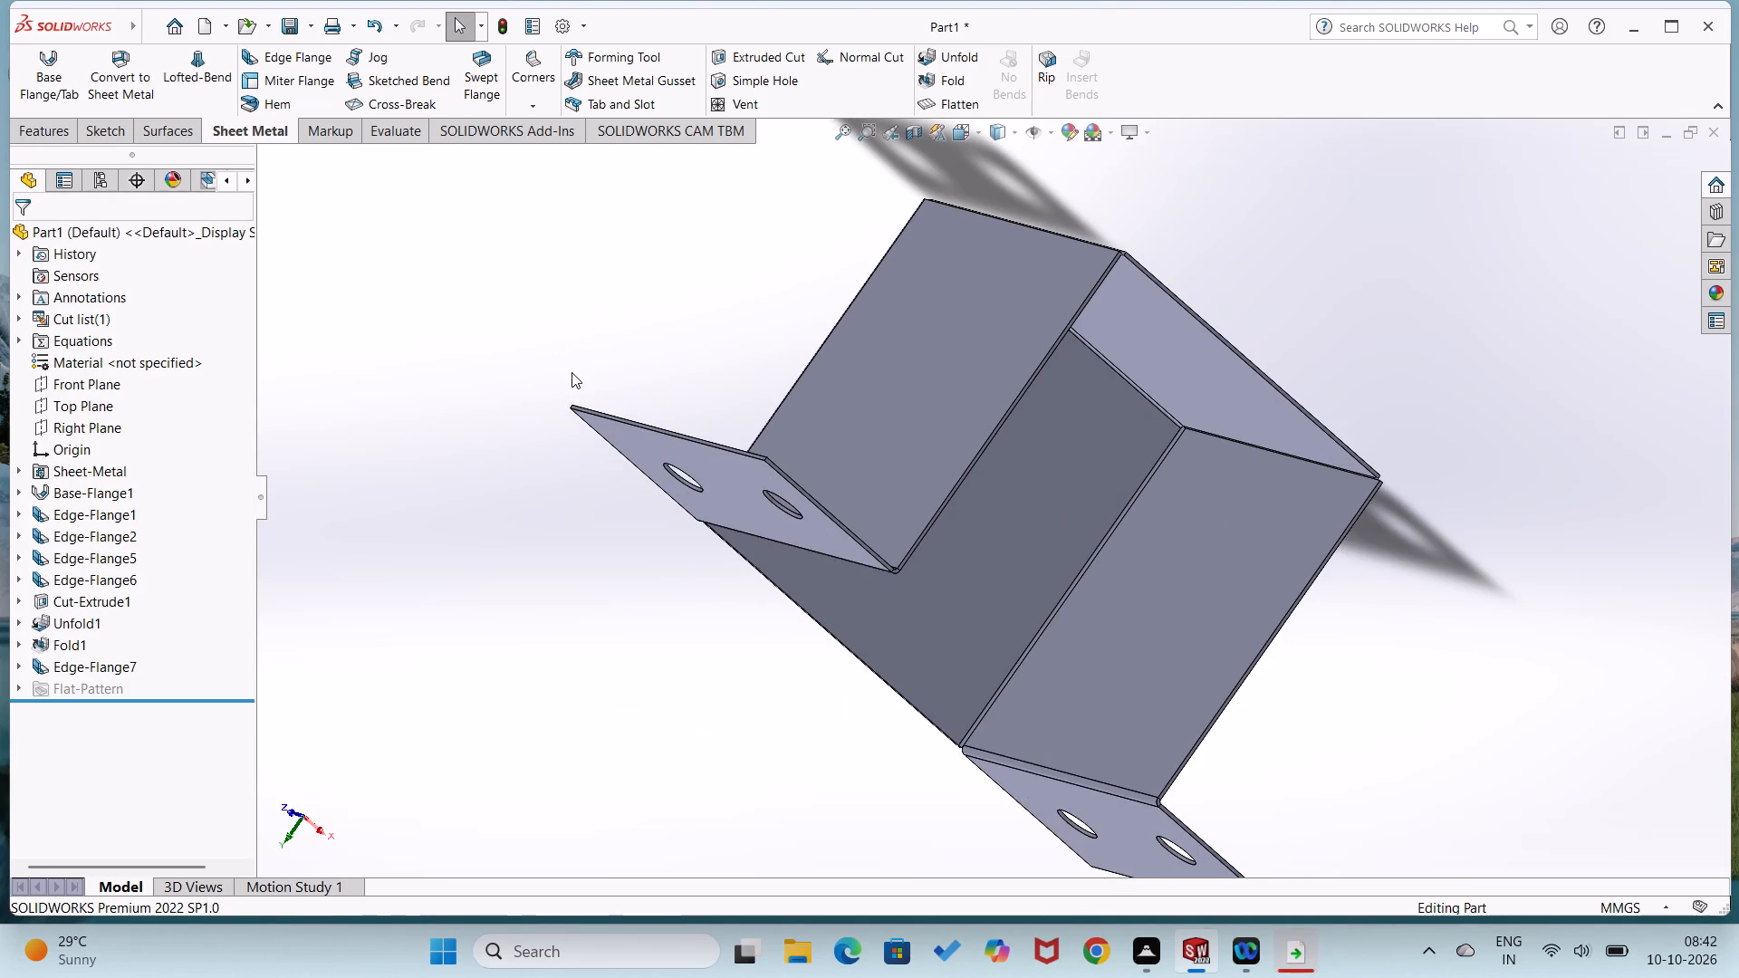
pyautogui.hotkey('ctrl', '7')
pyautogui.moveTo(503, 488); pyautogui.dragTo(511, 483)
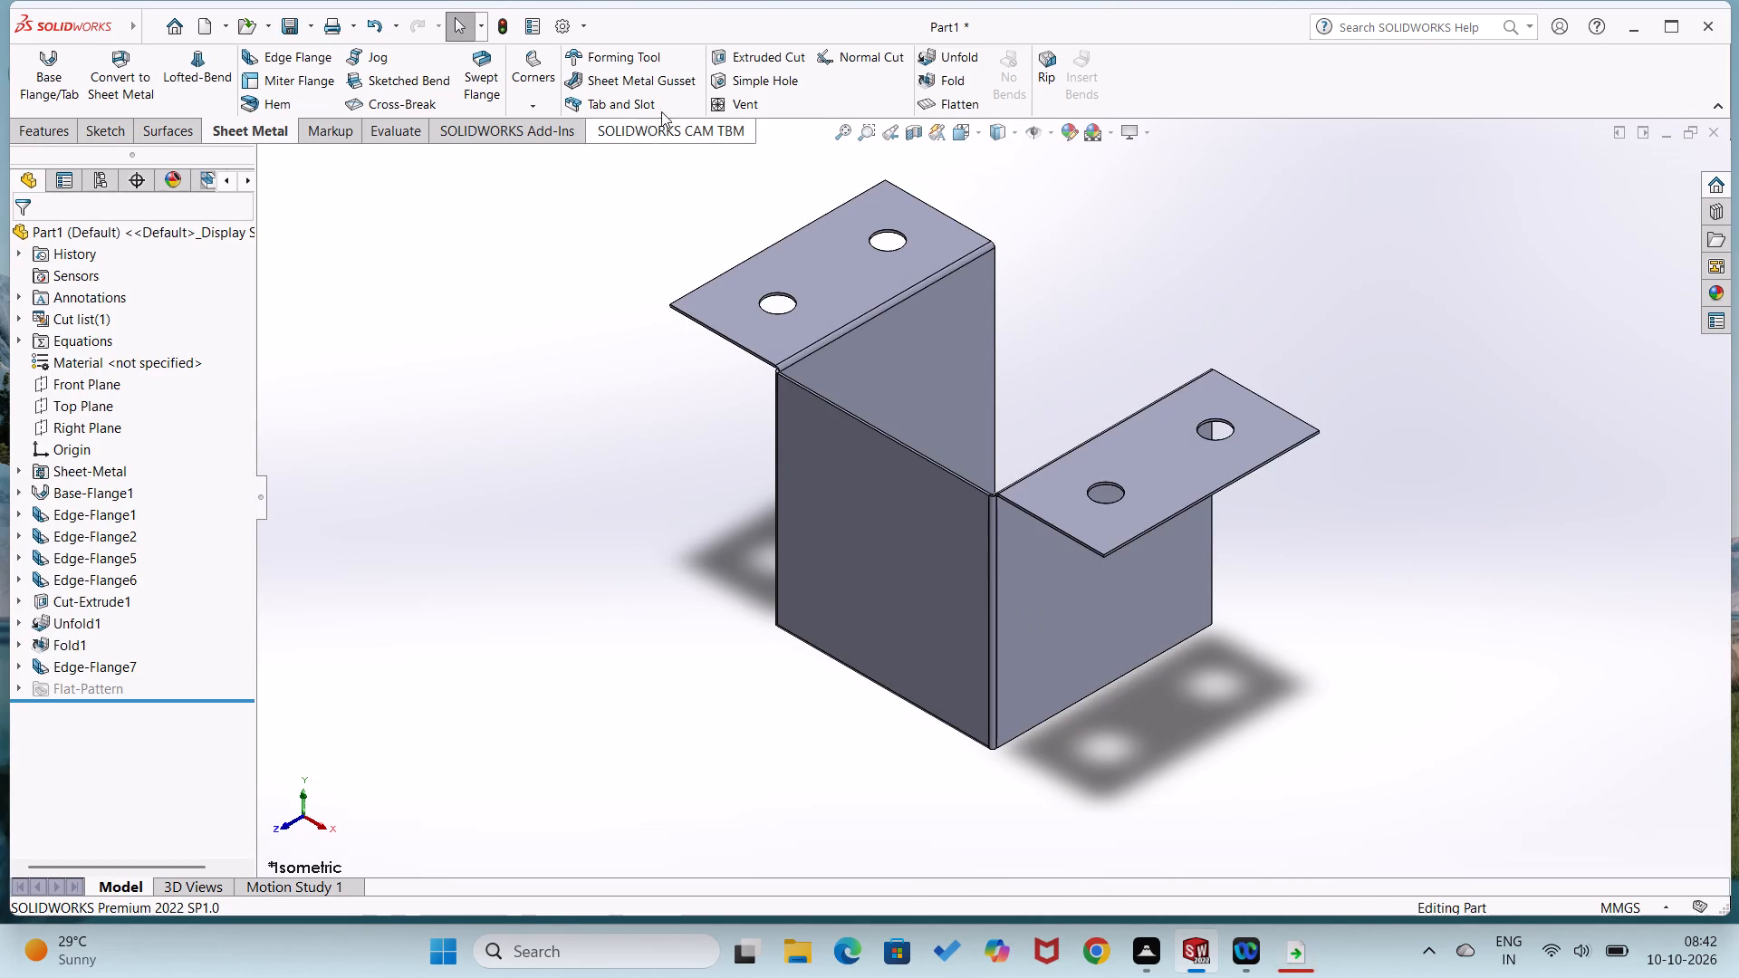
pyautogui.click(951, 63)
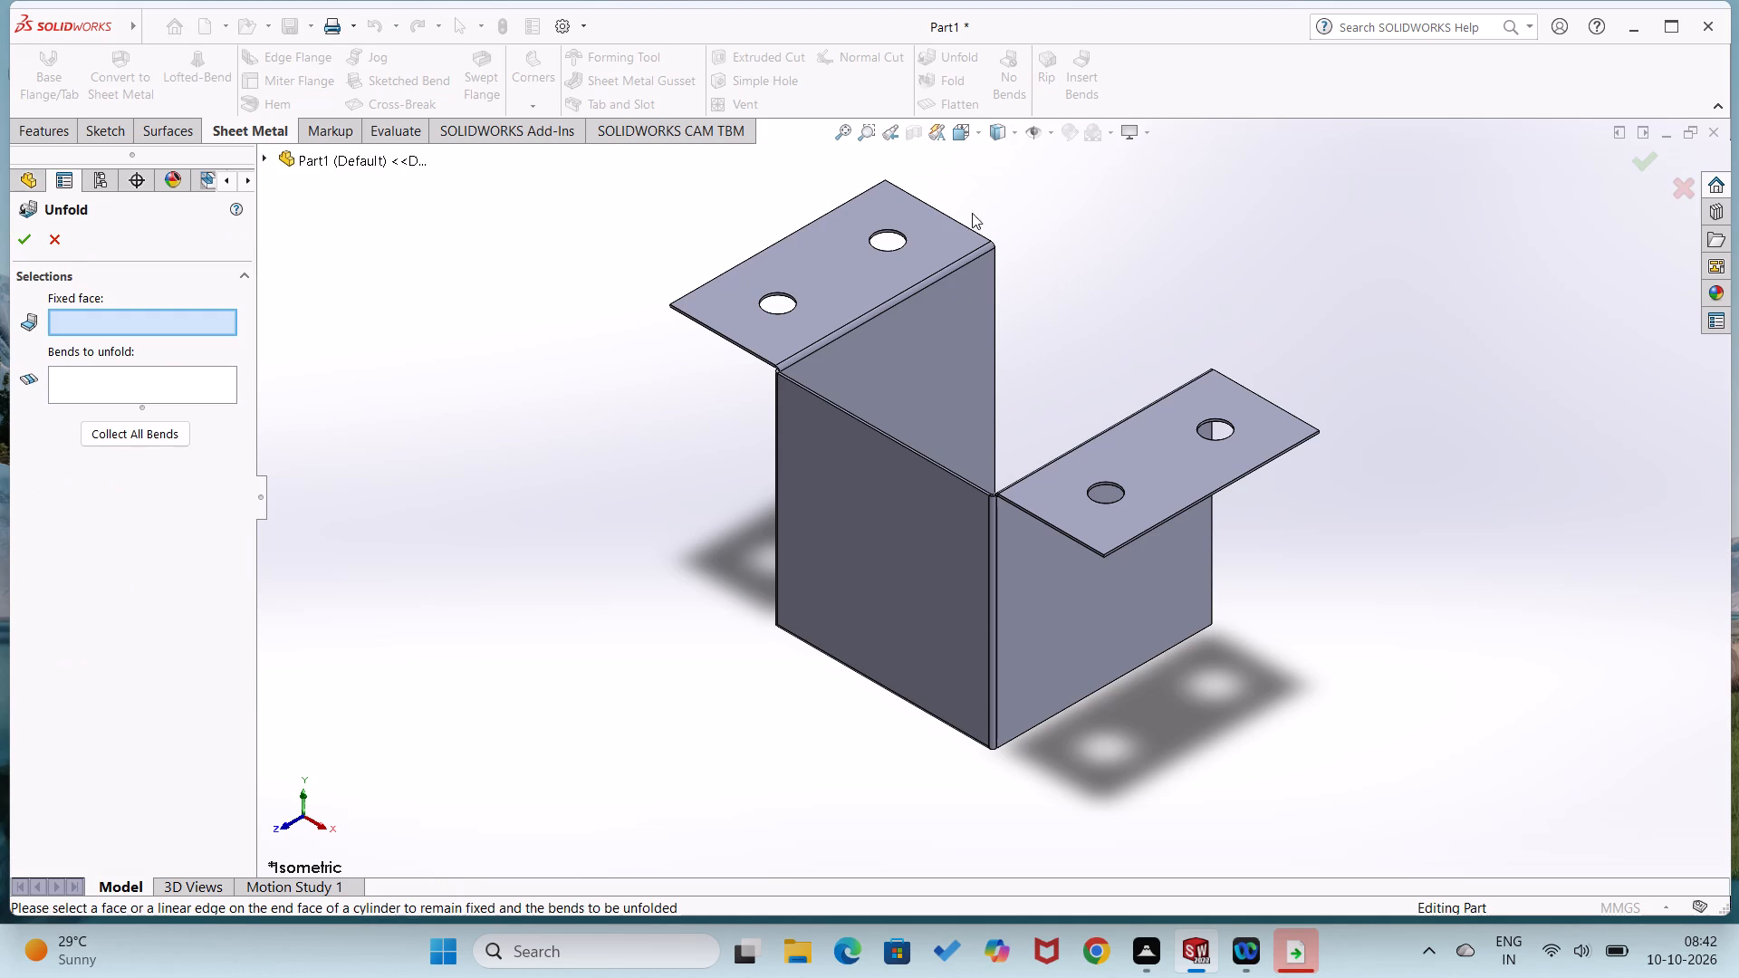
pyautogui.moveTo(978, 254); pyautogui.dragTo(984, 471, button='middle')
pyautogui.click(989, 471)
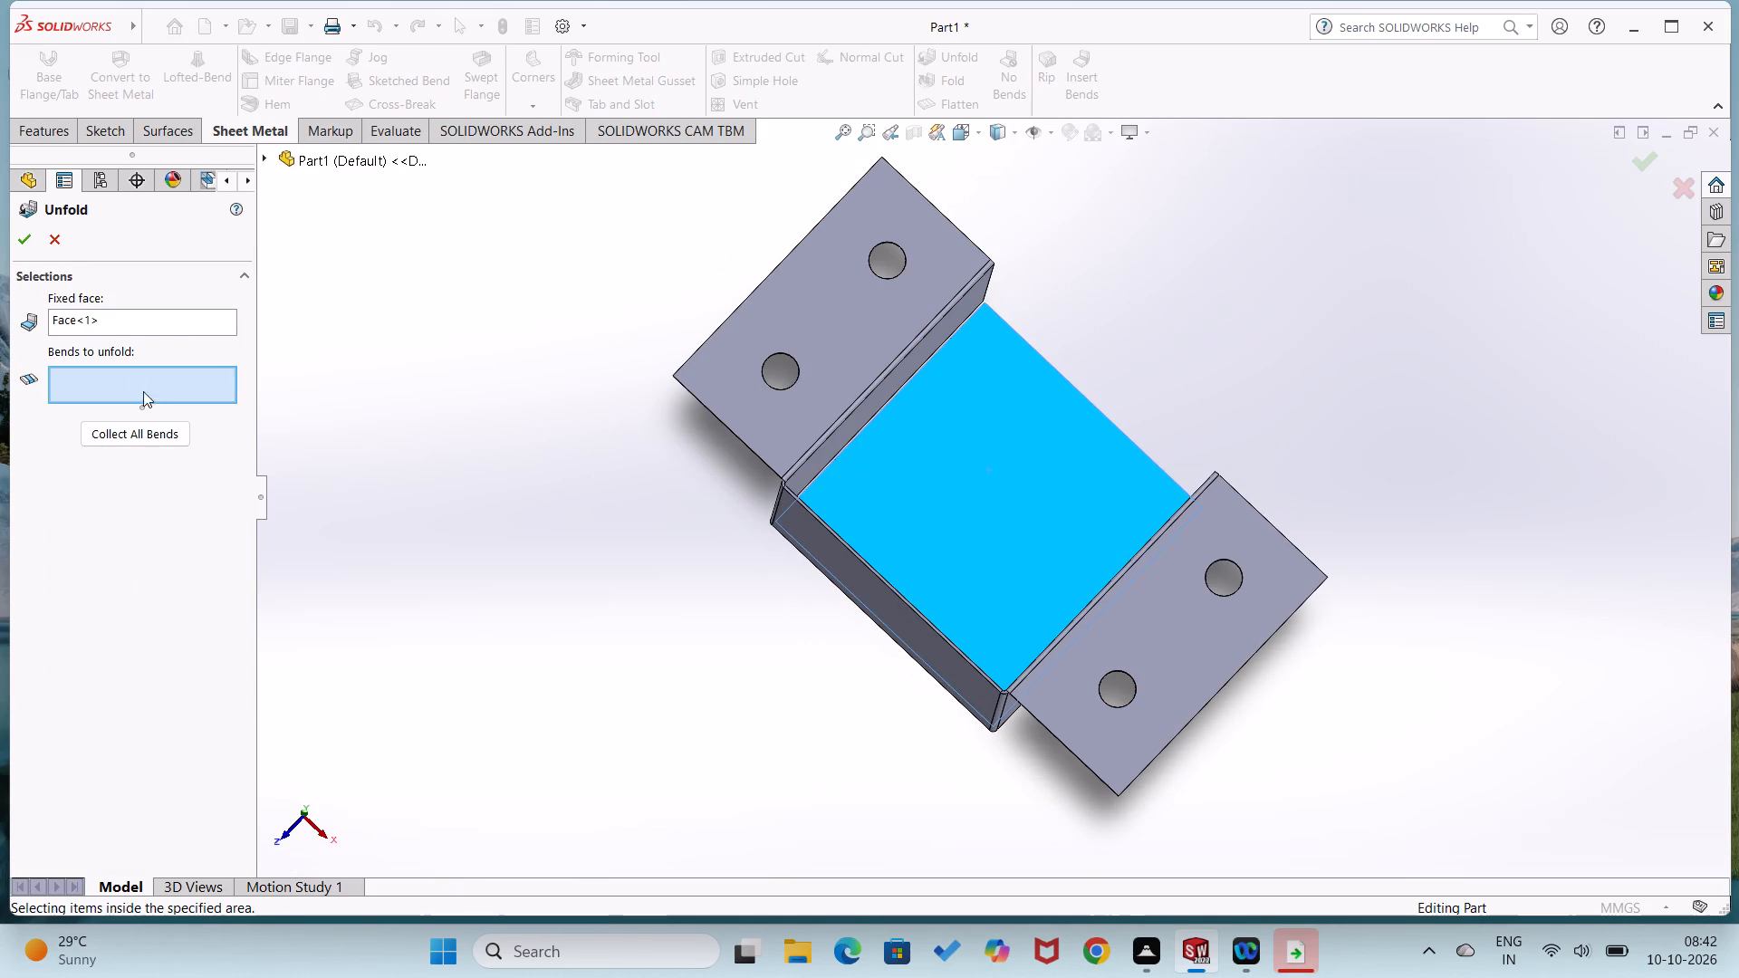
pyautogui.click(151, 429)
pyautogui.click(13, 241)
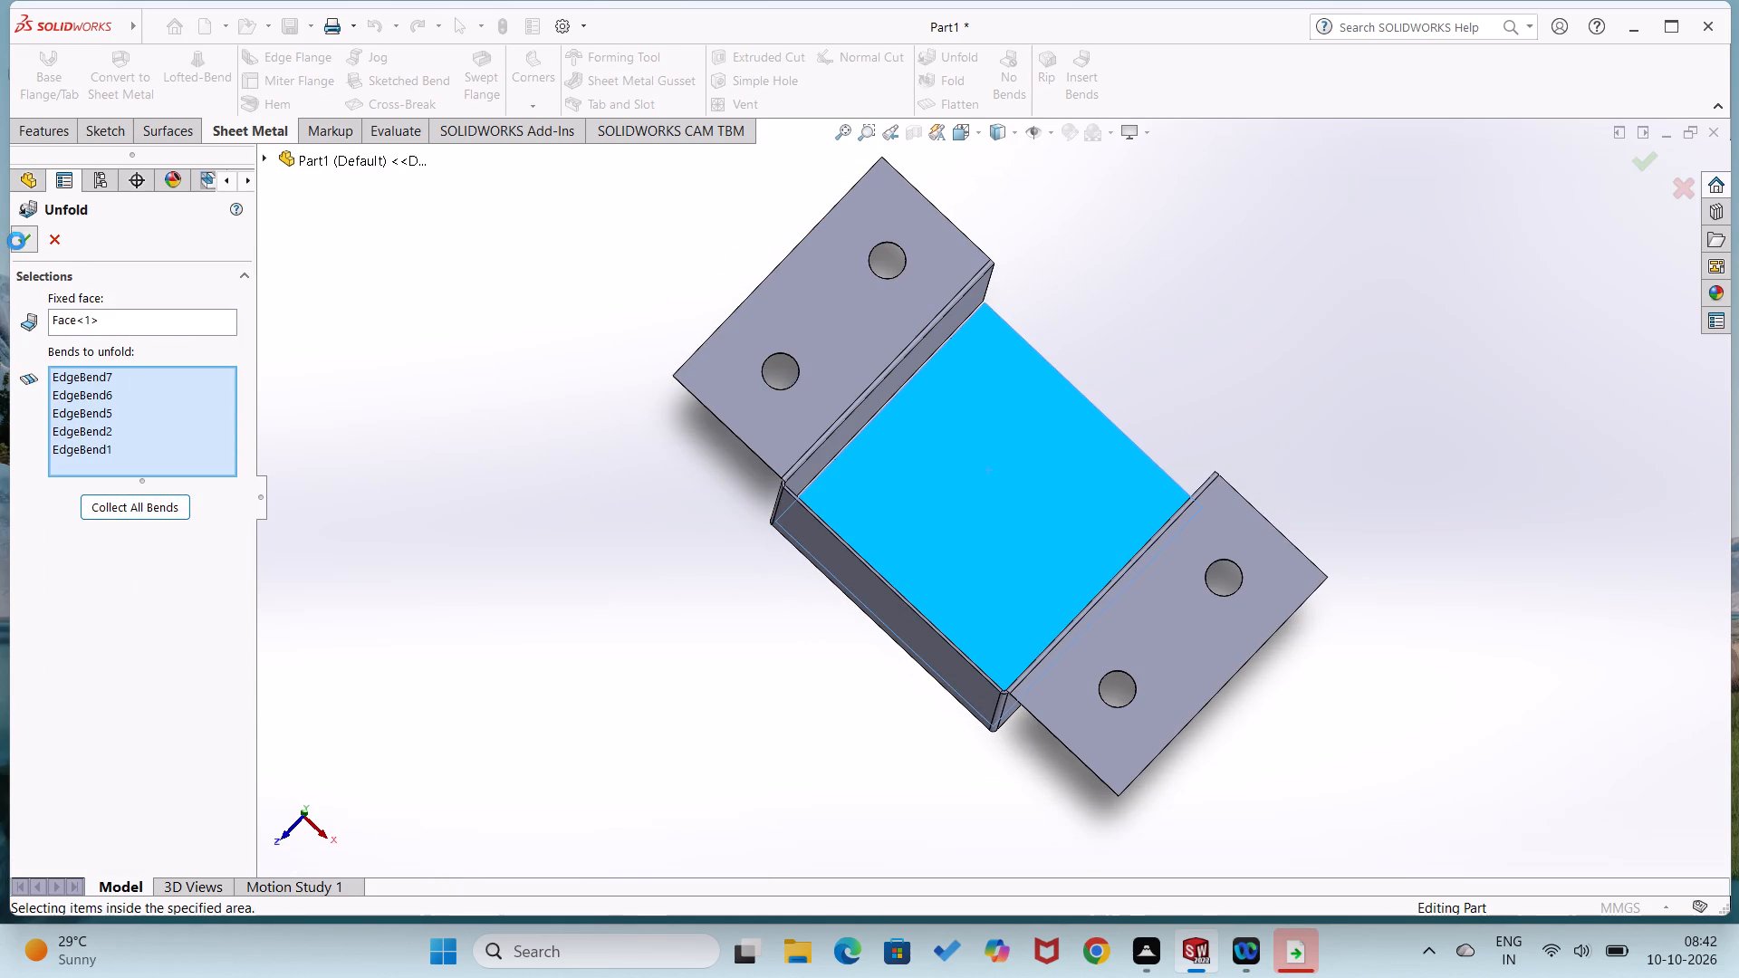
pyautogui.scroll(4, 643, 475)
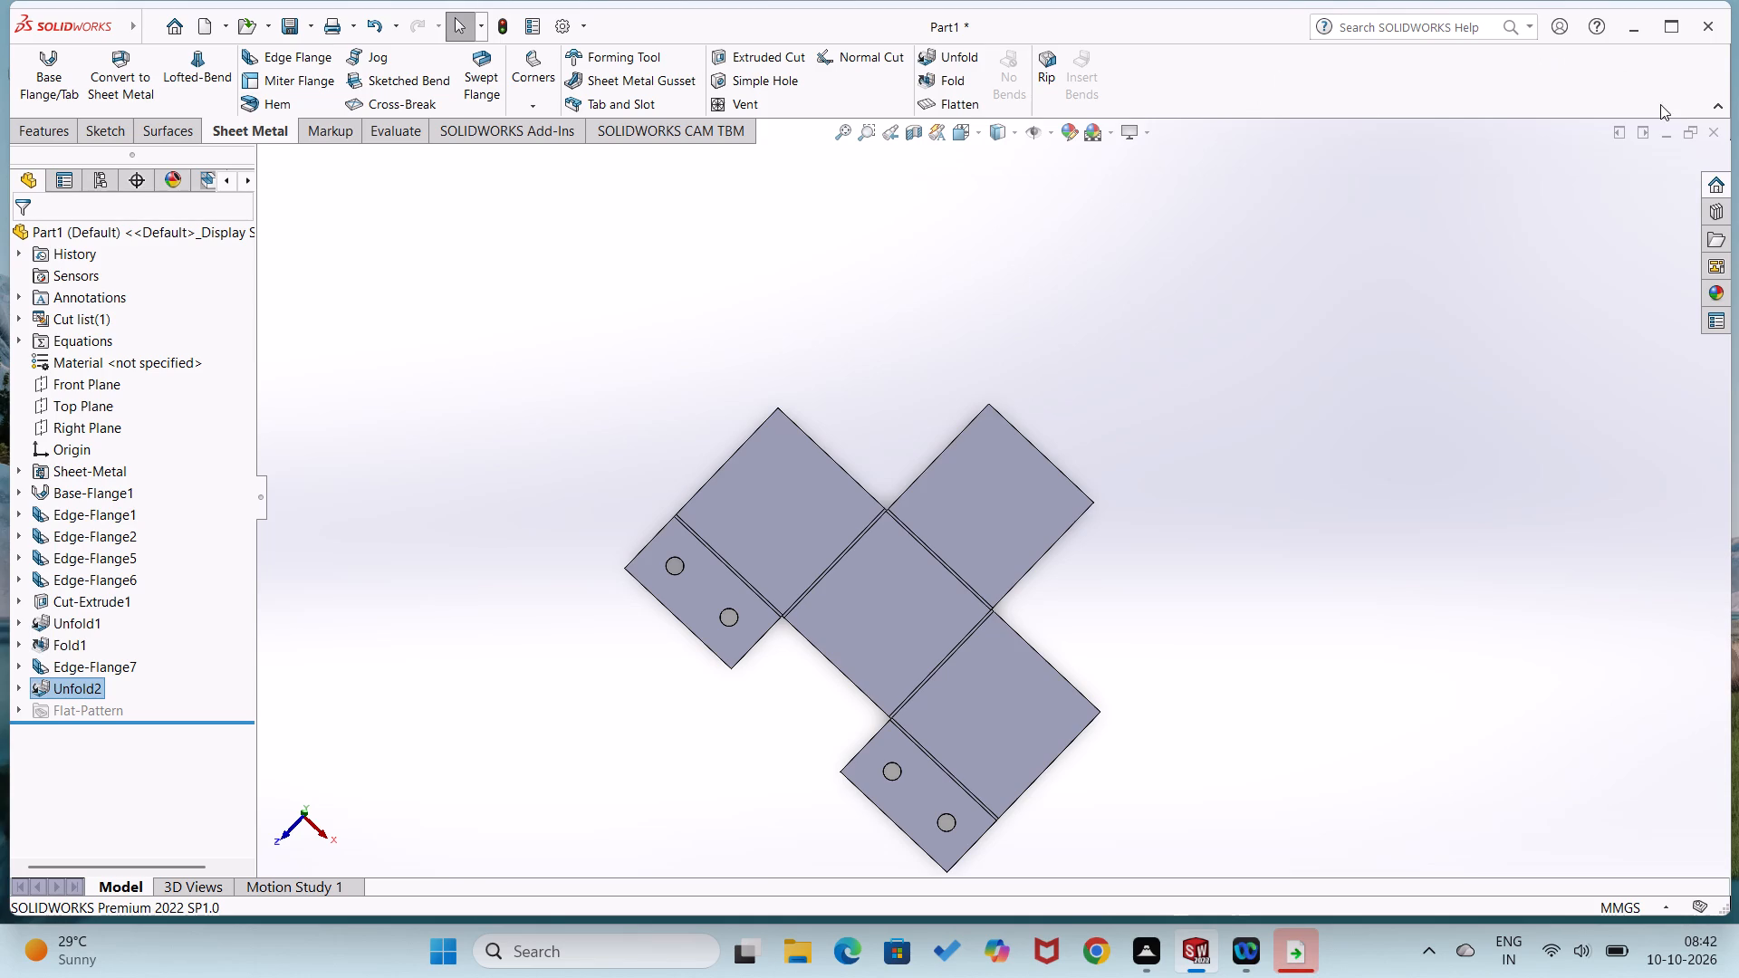
# Close the sheet metal part without saving its changes.
pyautogui.click(1715, 134)
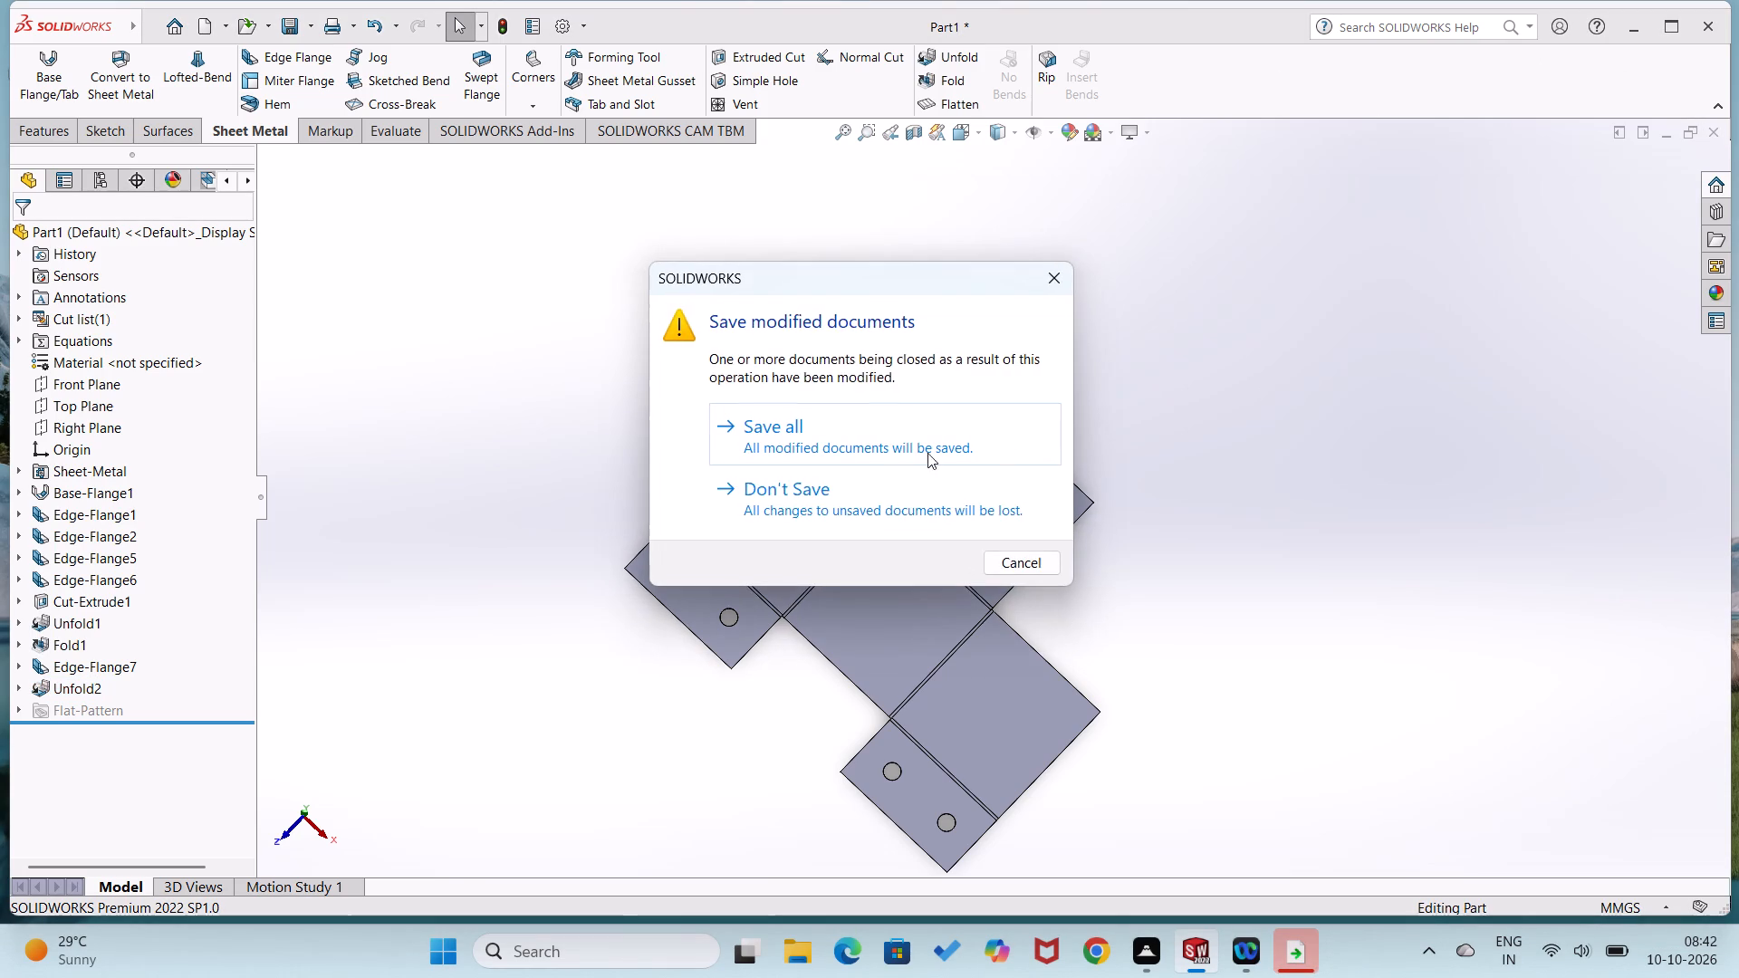
pyautogui.click(888, 505)
# Create a new part document.
pyautogui.click(168, 16)
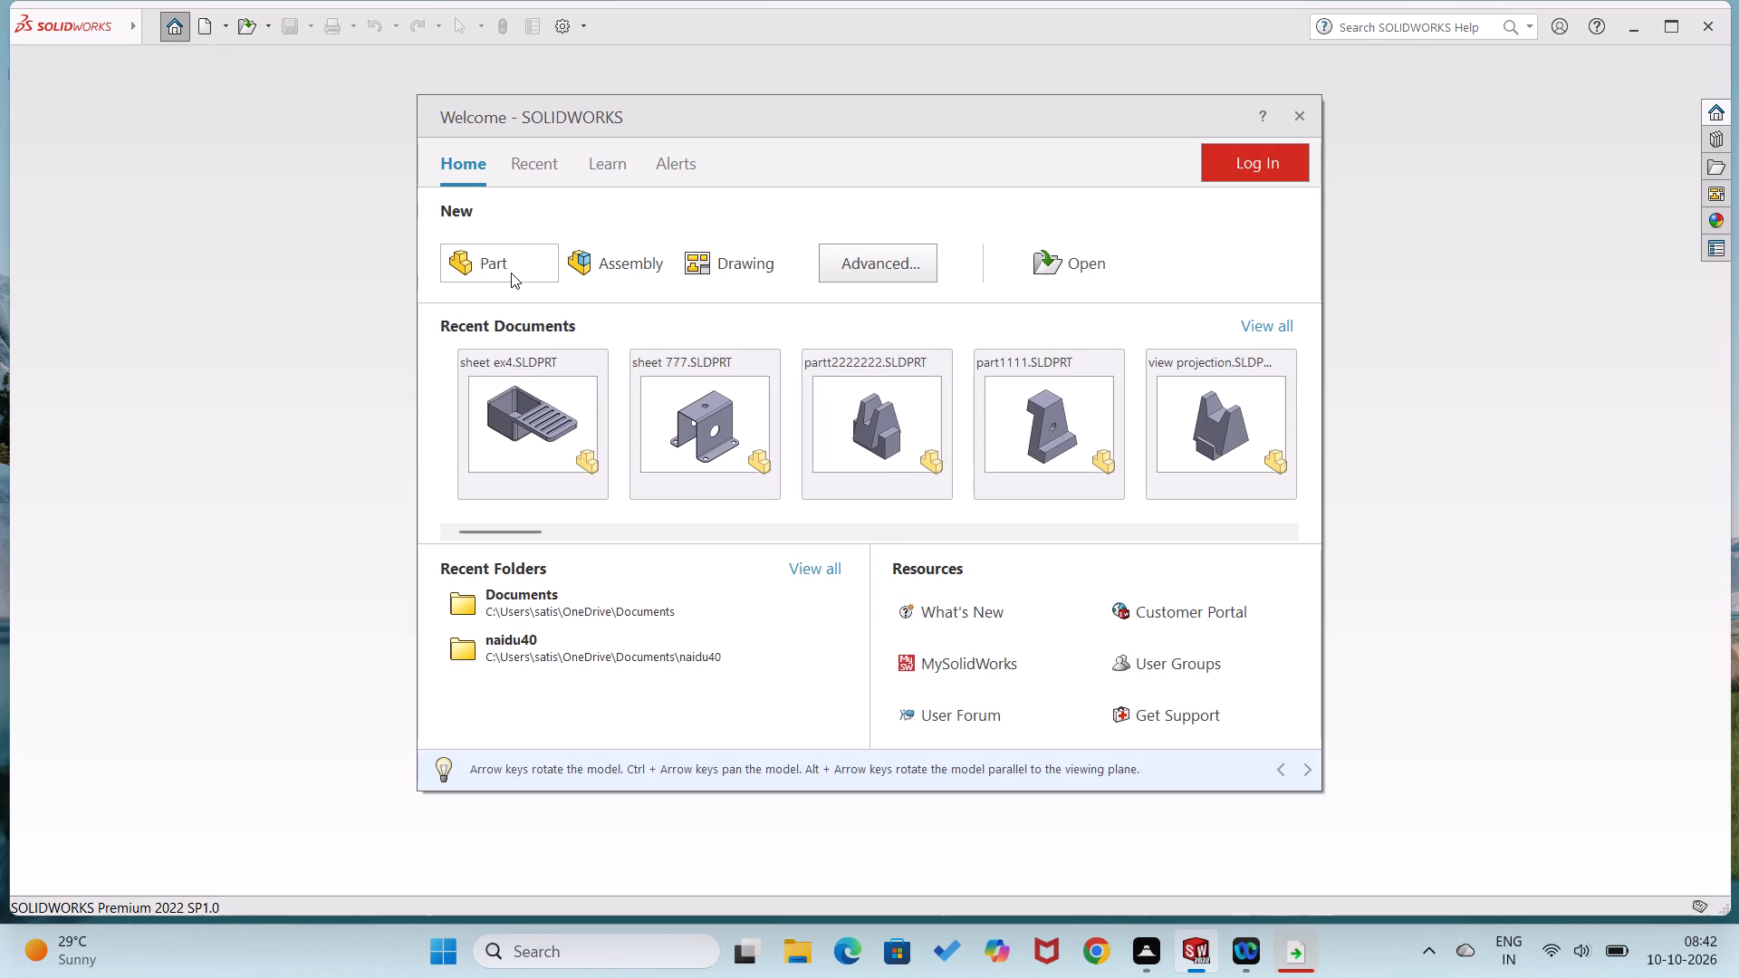
pyautogui.click(511, 273)
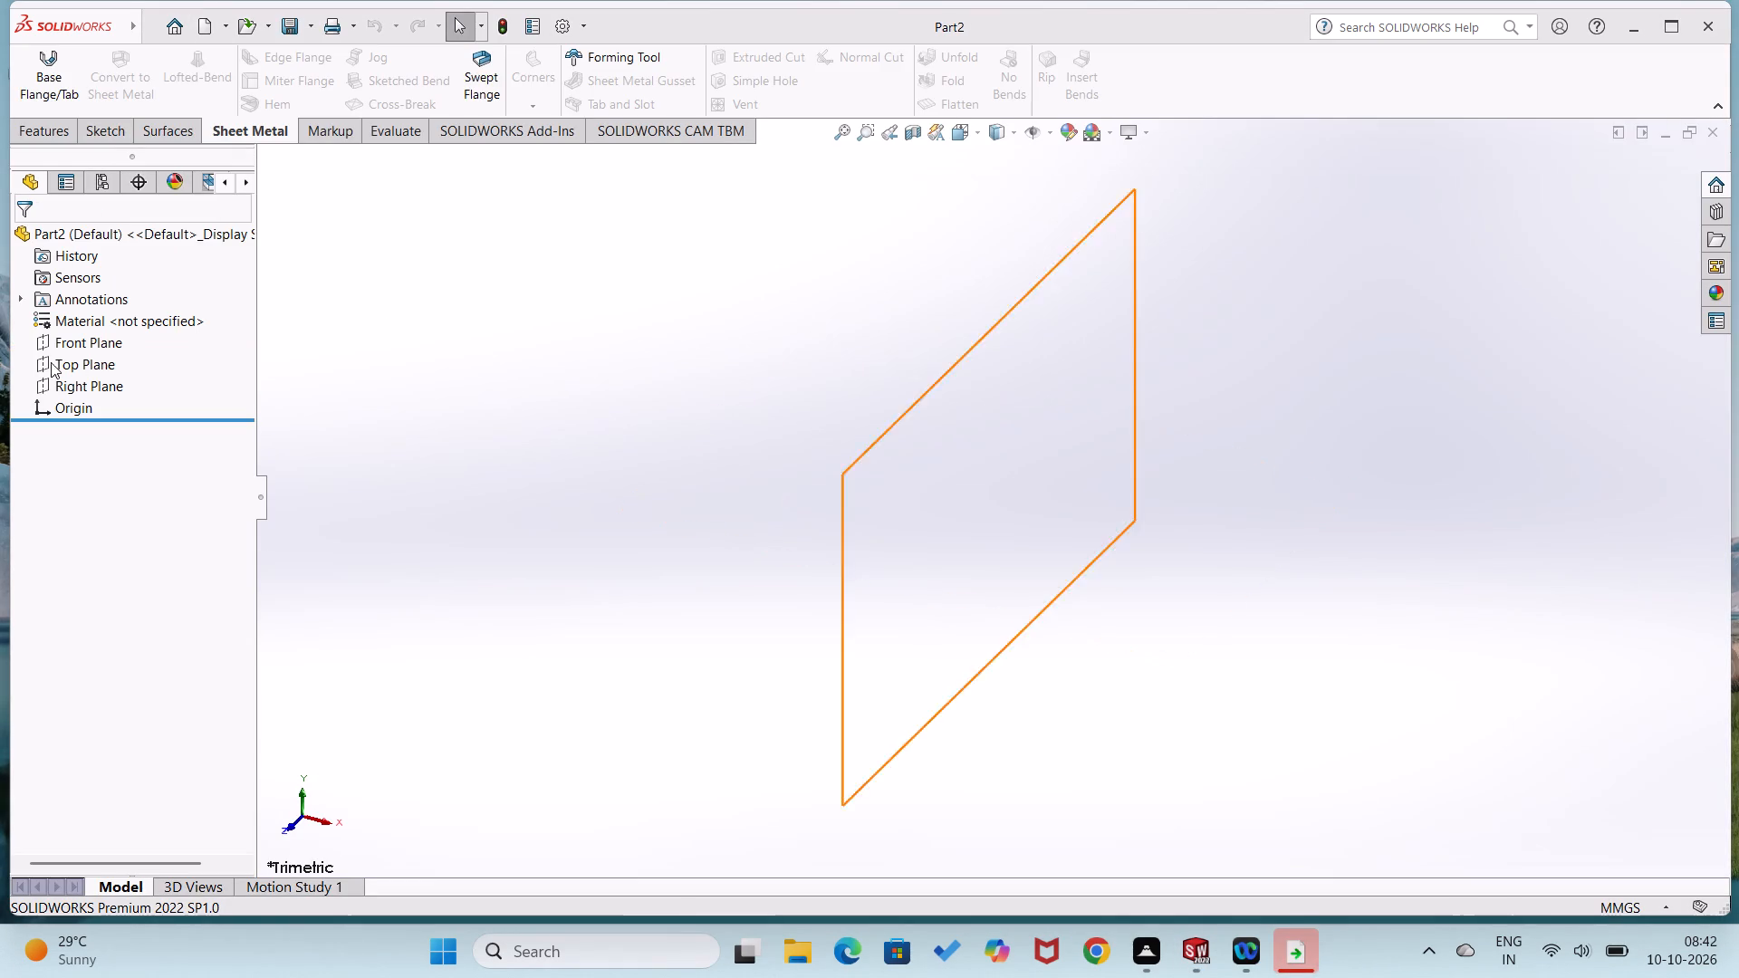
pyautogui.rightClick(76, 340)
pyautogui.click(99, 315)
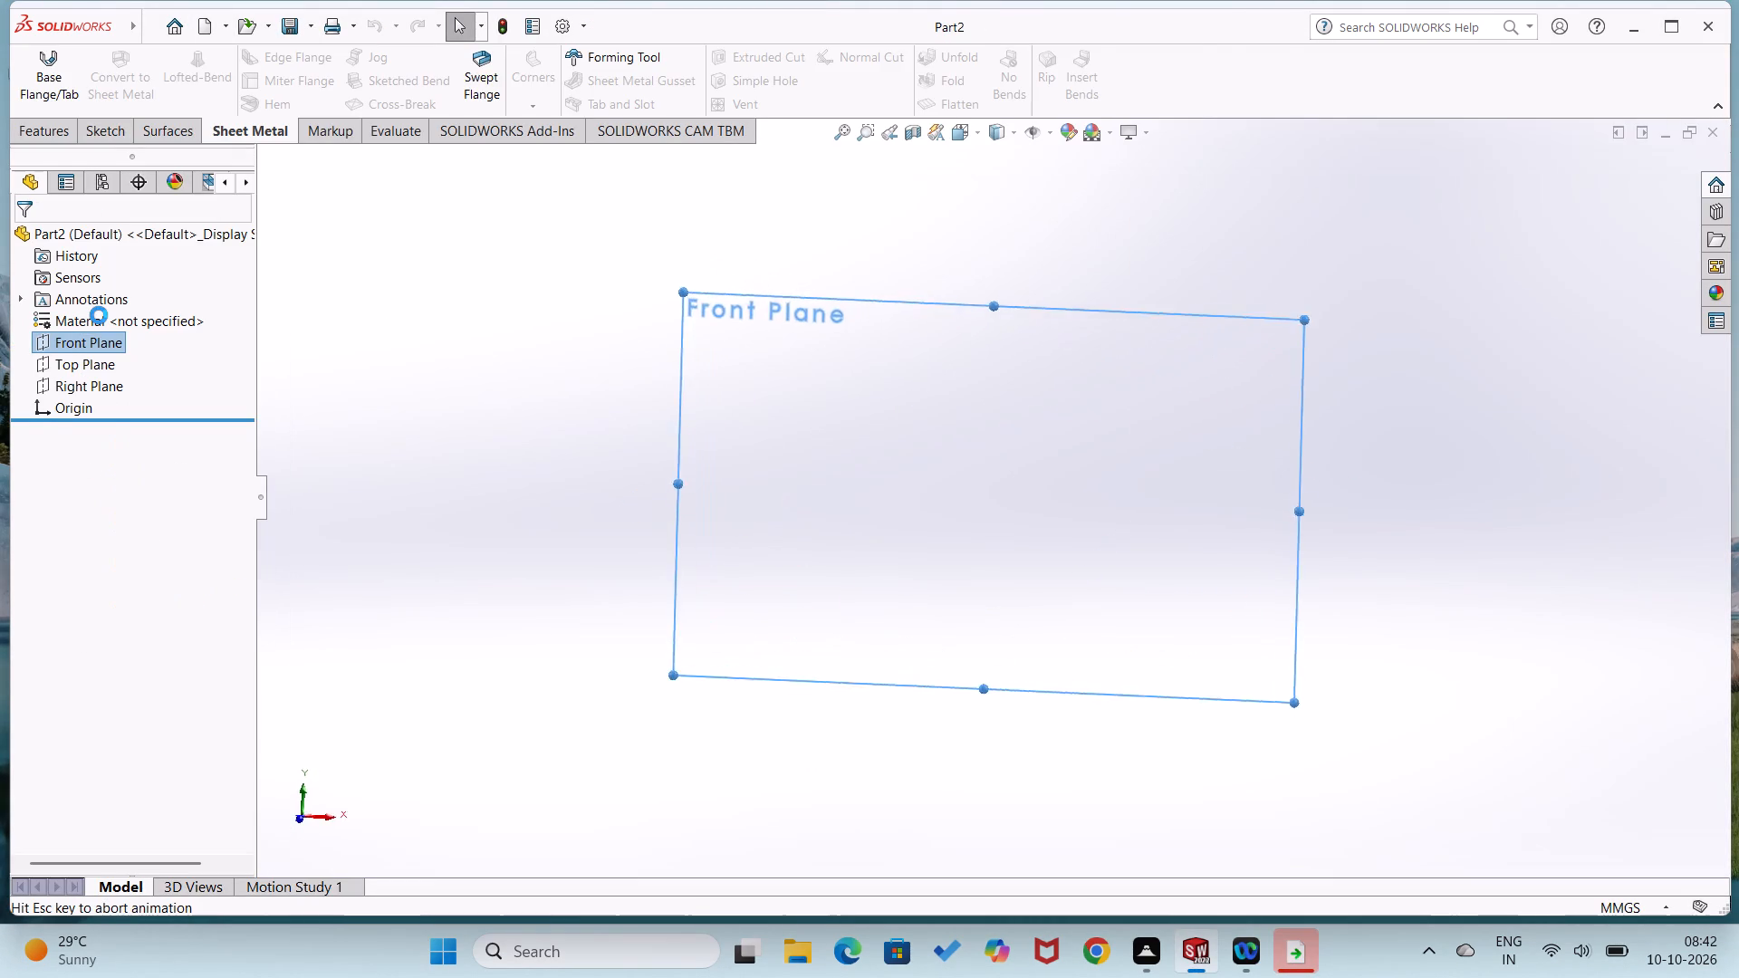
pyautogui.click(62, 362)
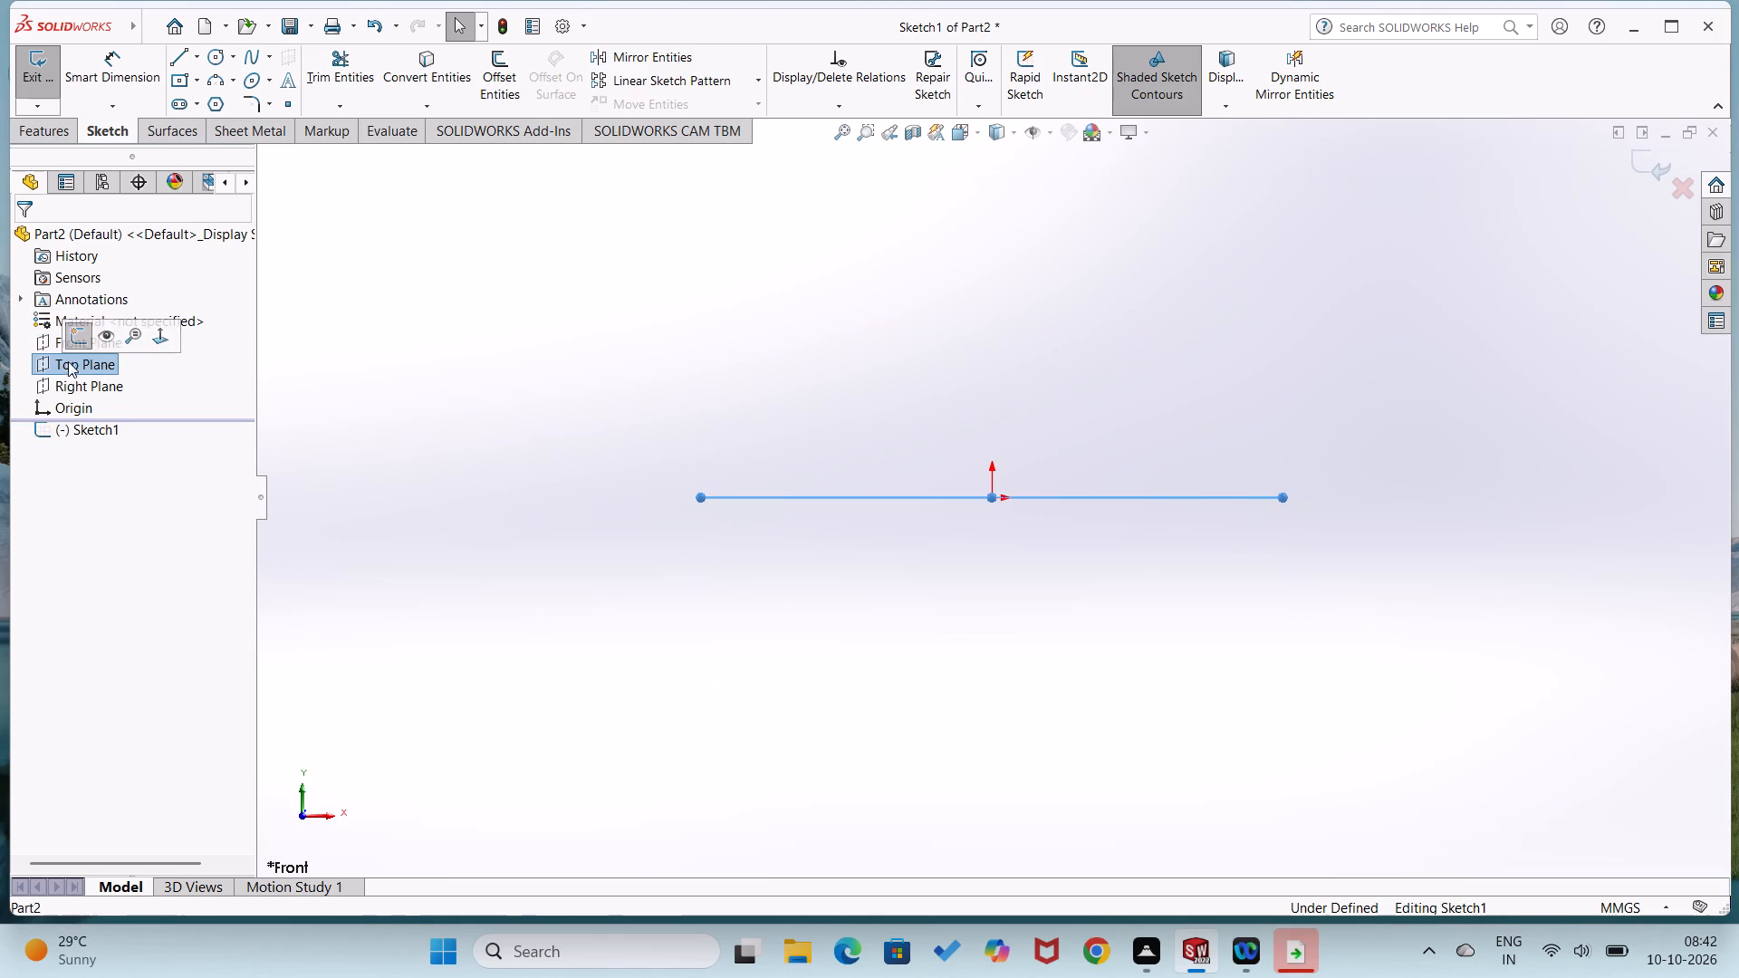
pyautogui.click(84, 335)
# Sketch a corner rectangle about 48 mm wide on the Top Plane, starting at the origin.
pyautogui.click(72, 358)
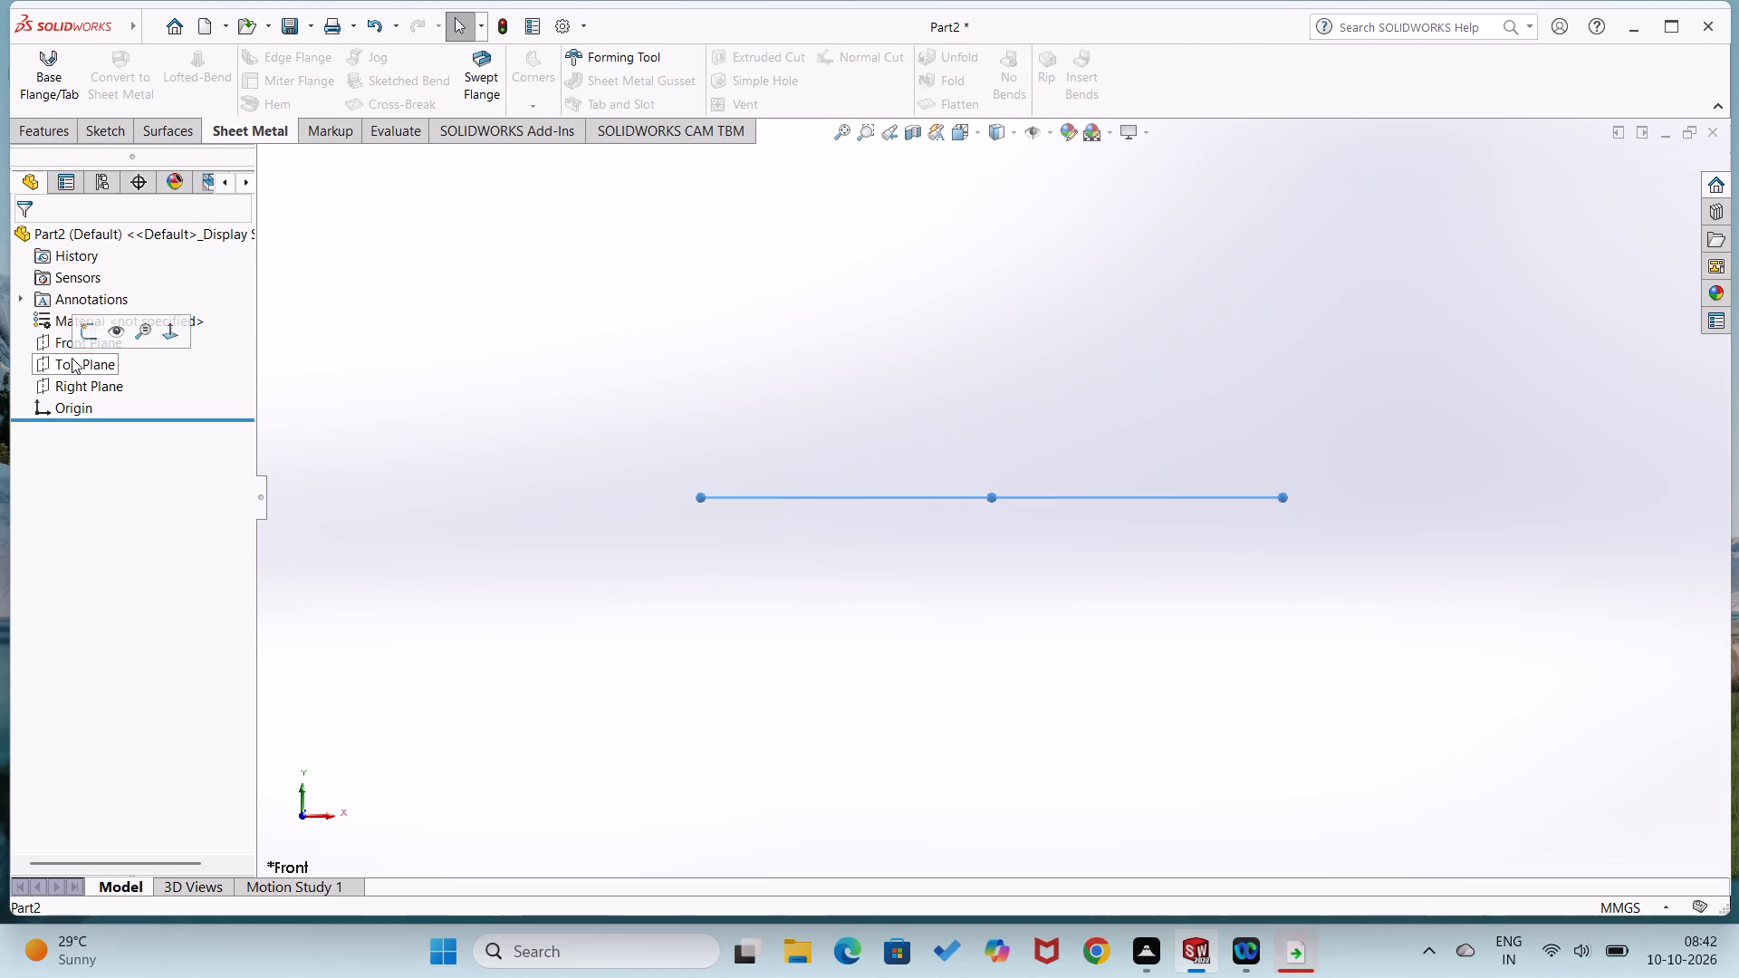
pyautogui.click(91, 342)
pyautogui.moveTo(529, 551); pyautogui.dragTo(584, 557, button='right')
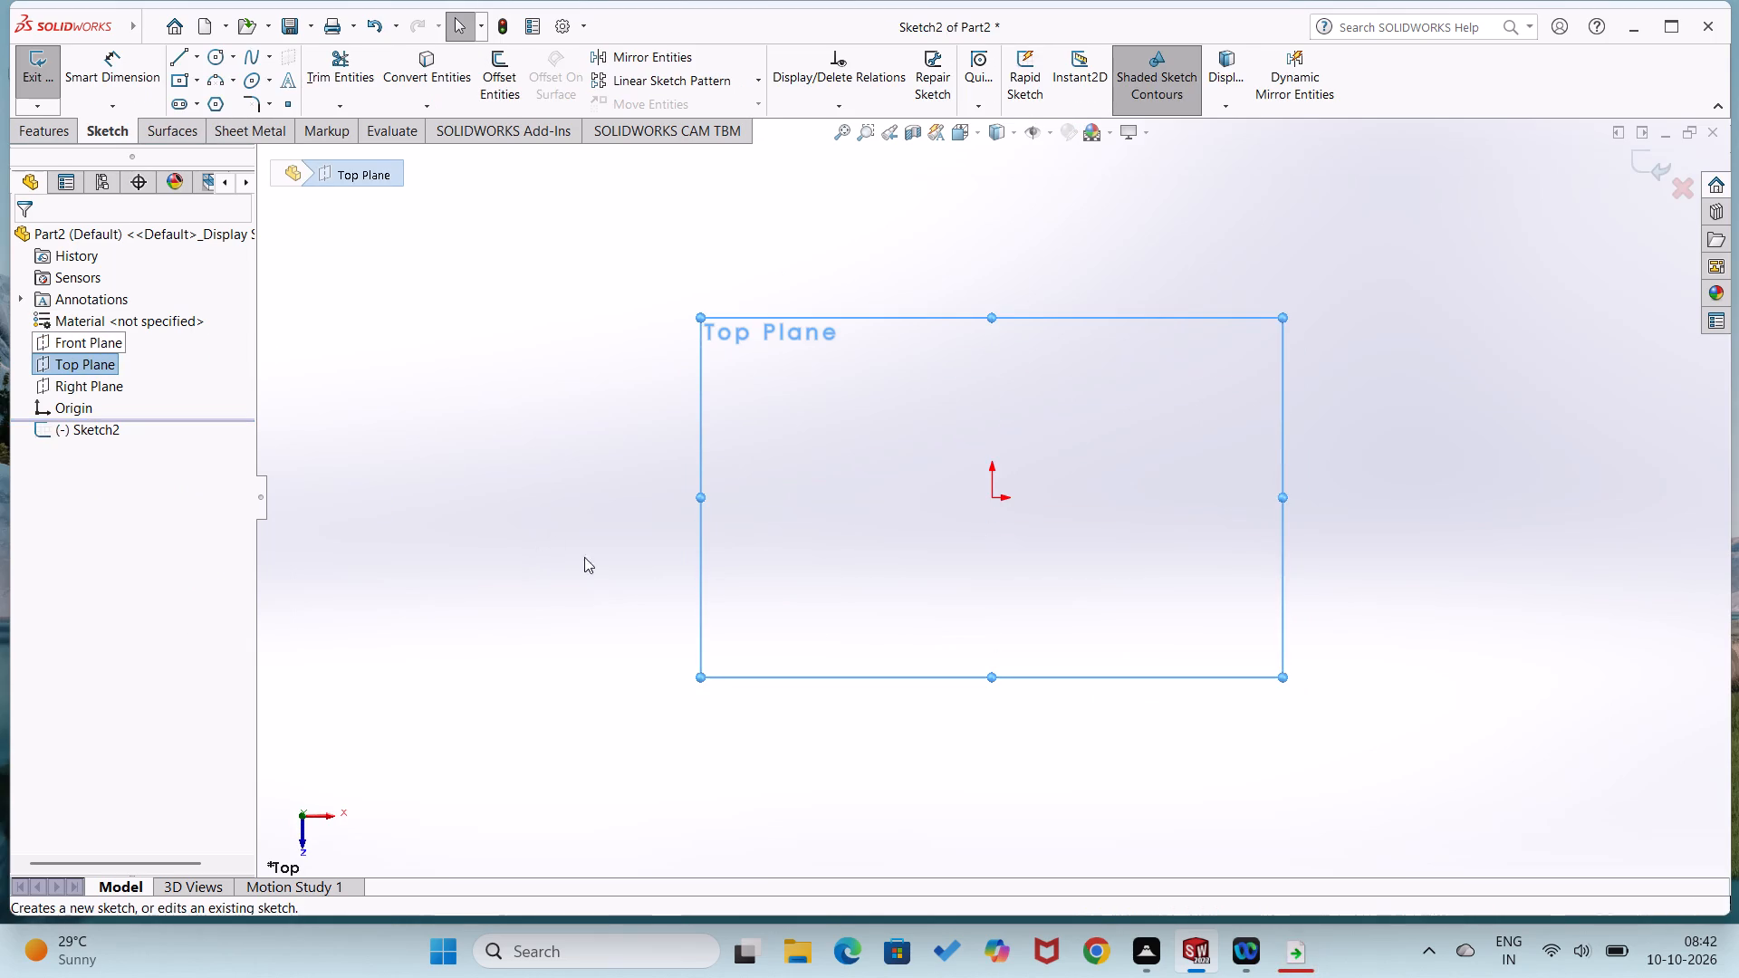
pyautogui.moveTo(584, 557); pyautogui.dragTo(668, 577, button='right')
pyautogui.moveTo(889, 517); pyautogui.dragTo(1034, 587, button='right')
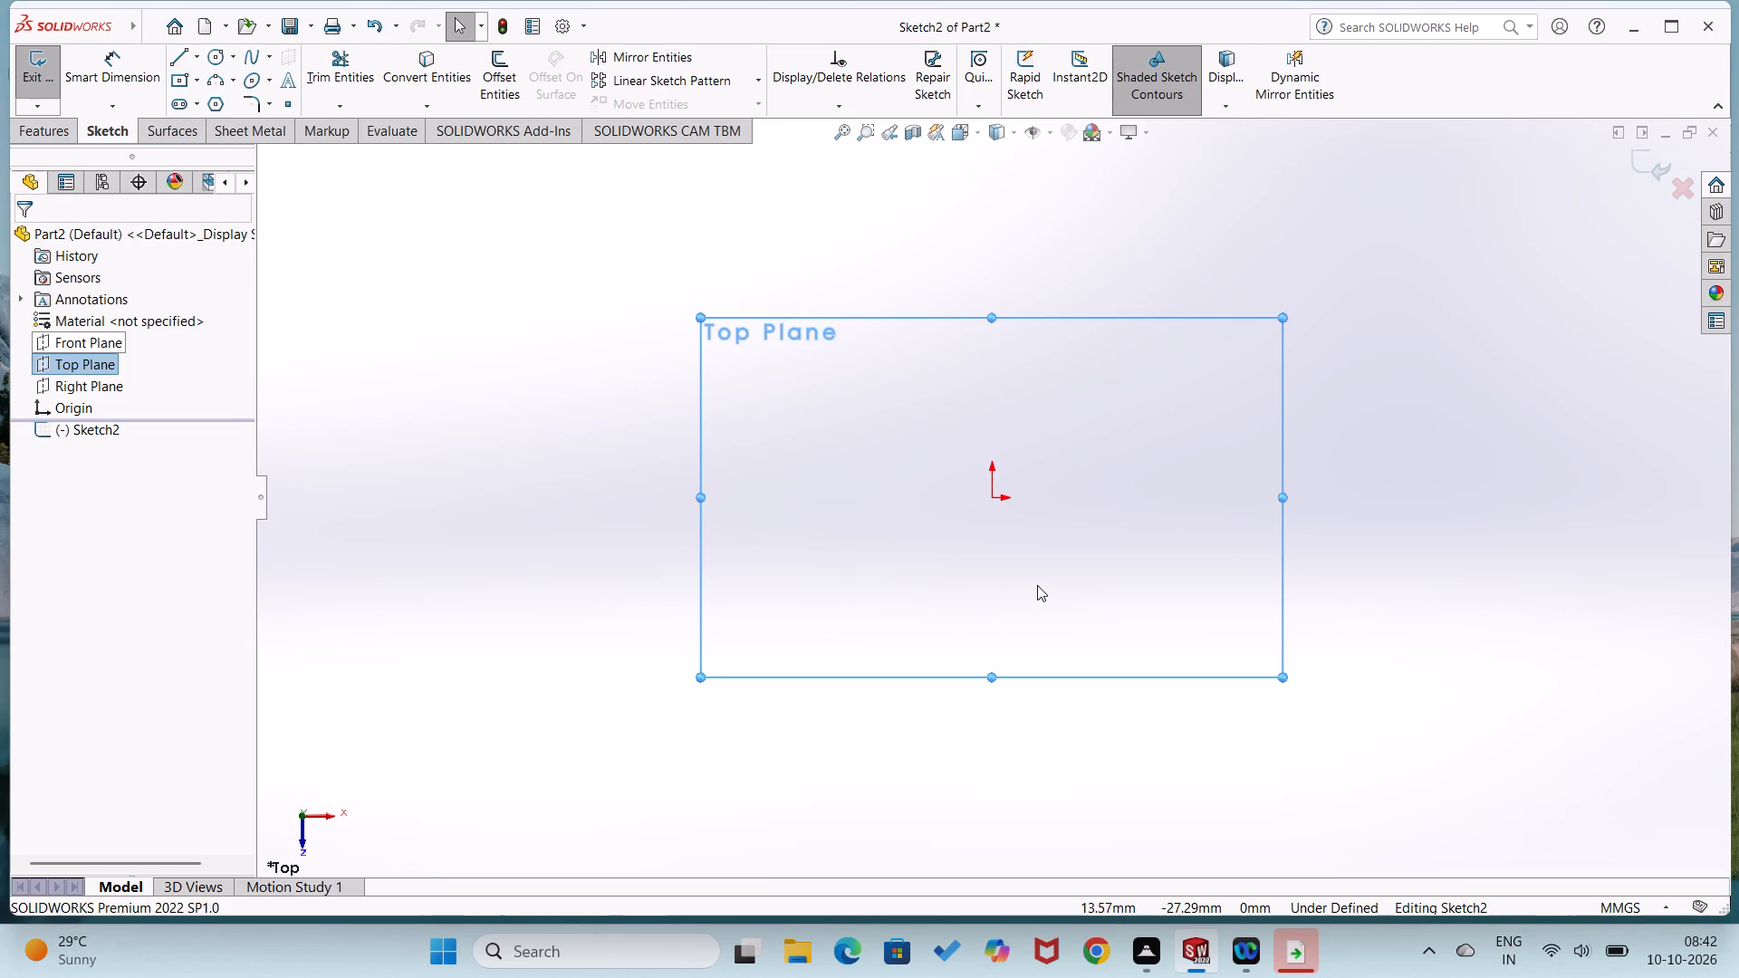
pyautogui.moveTo(1037, 585); pyautogui.dragTo(1017, 733, button='right')
pyautogui.click(989, 494)
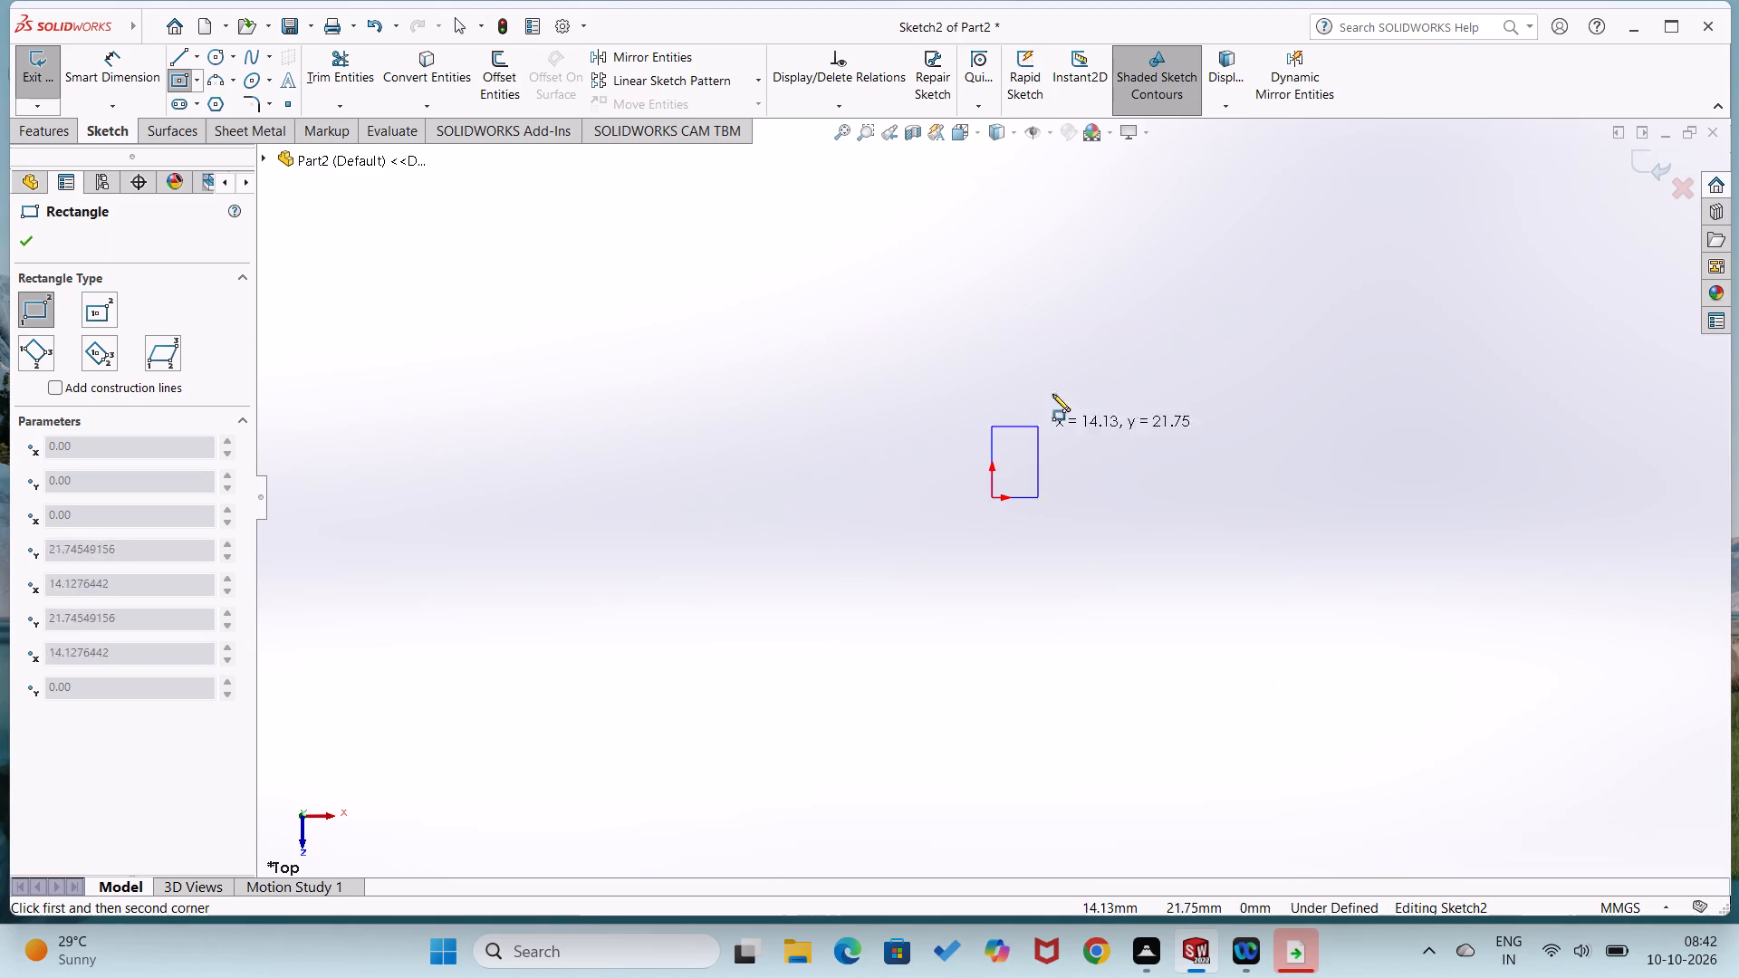
pyautogui.click(1149, 321)
# Dimension the rectangle's bottom and side edges to 100 mm each with Smart Dimension.
pyautogui.moveTo(1185, 593); pyautogui.dragTo(1225, 315, button='right')
pyautogui.click(1120, 493)
pyautogui.click(1111, 550)
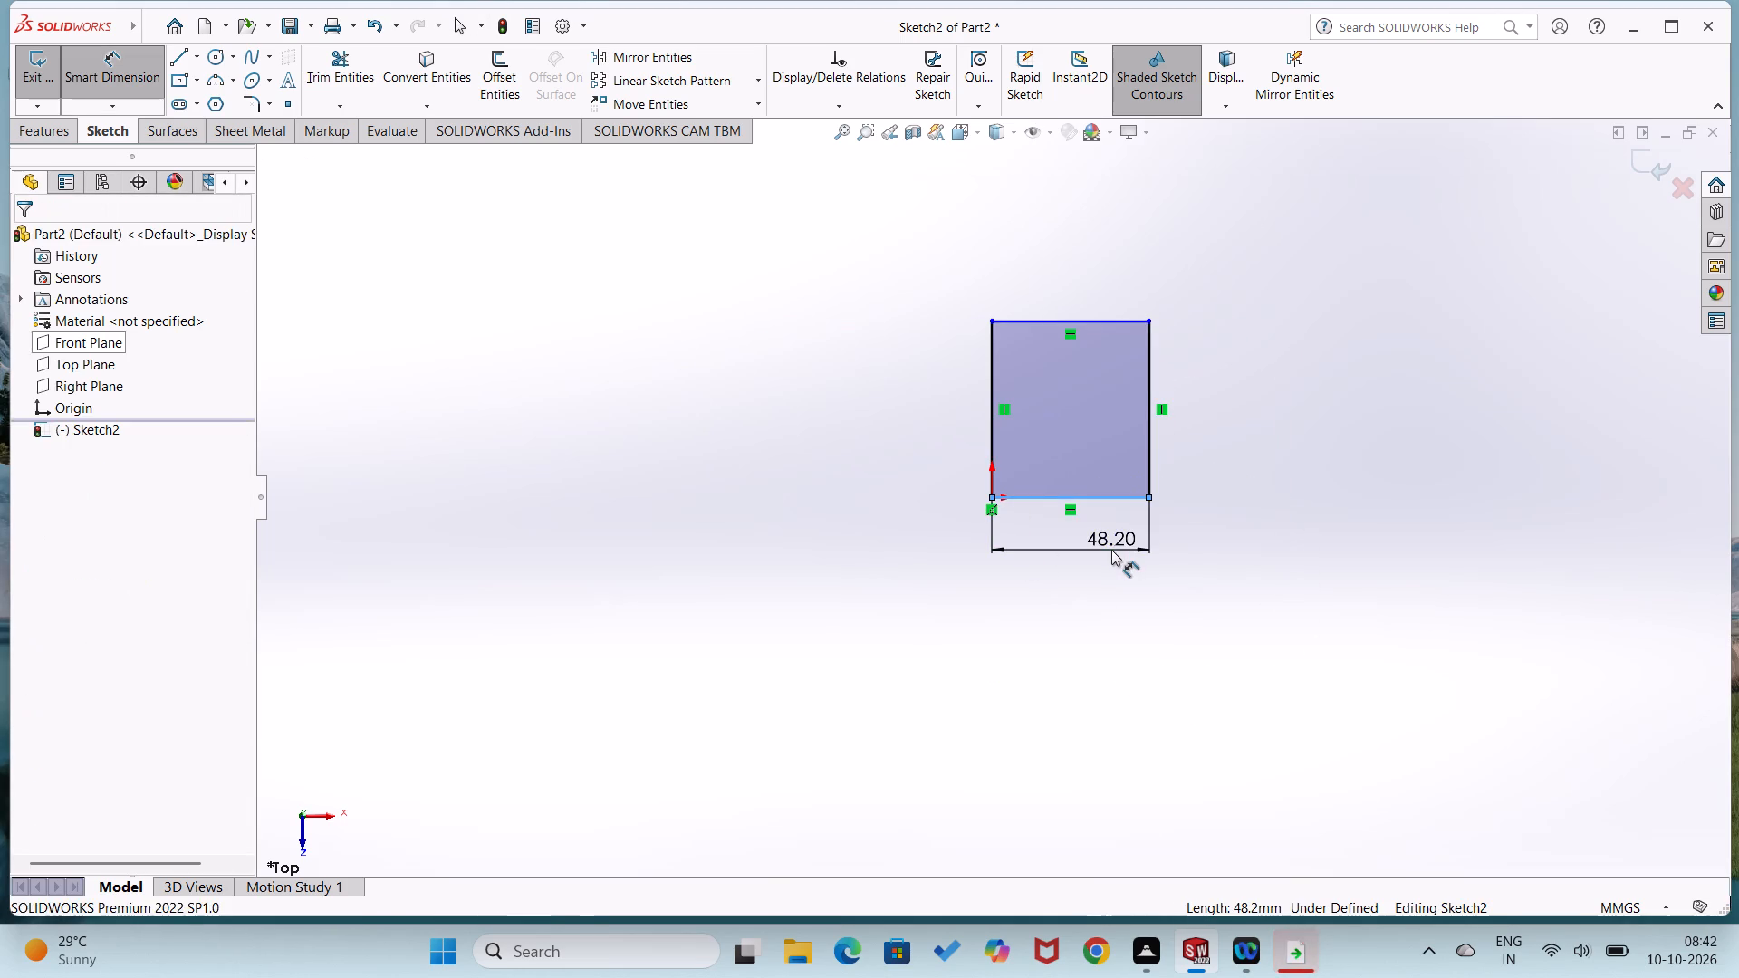
pyautogui.write('100')
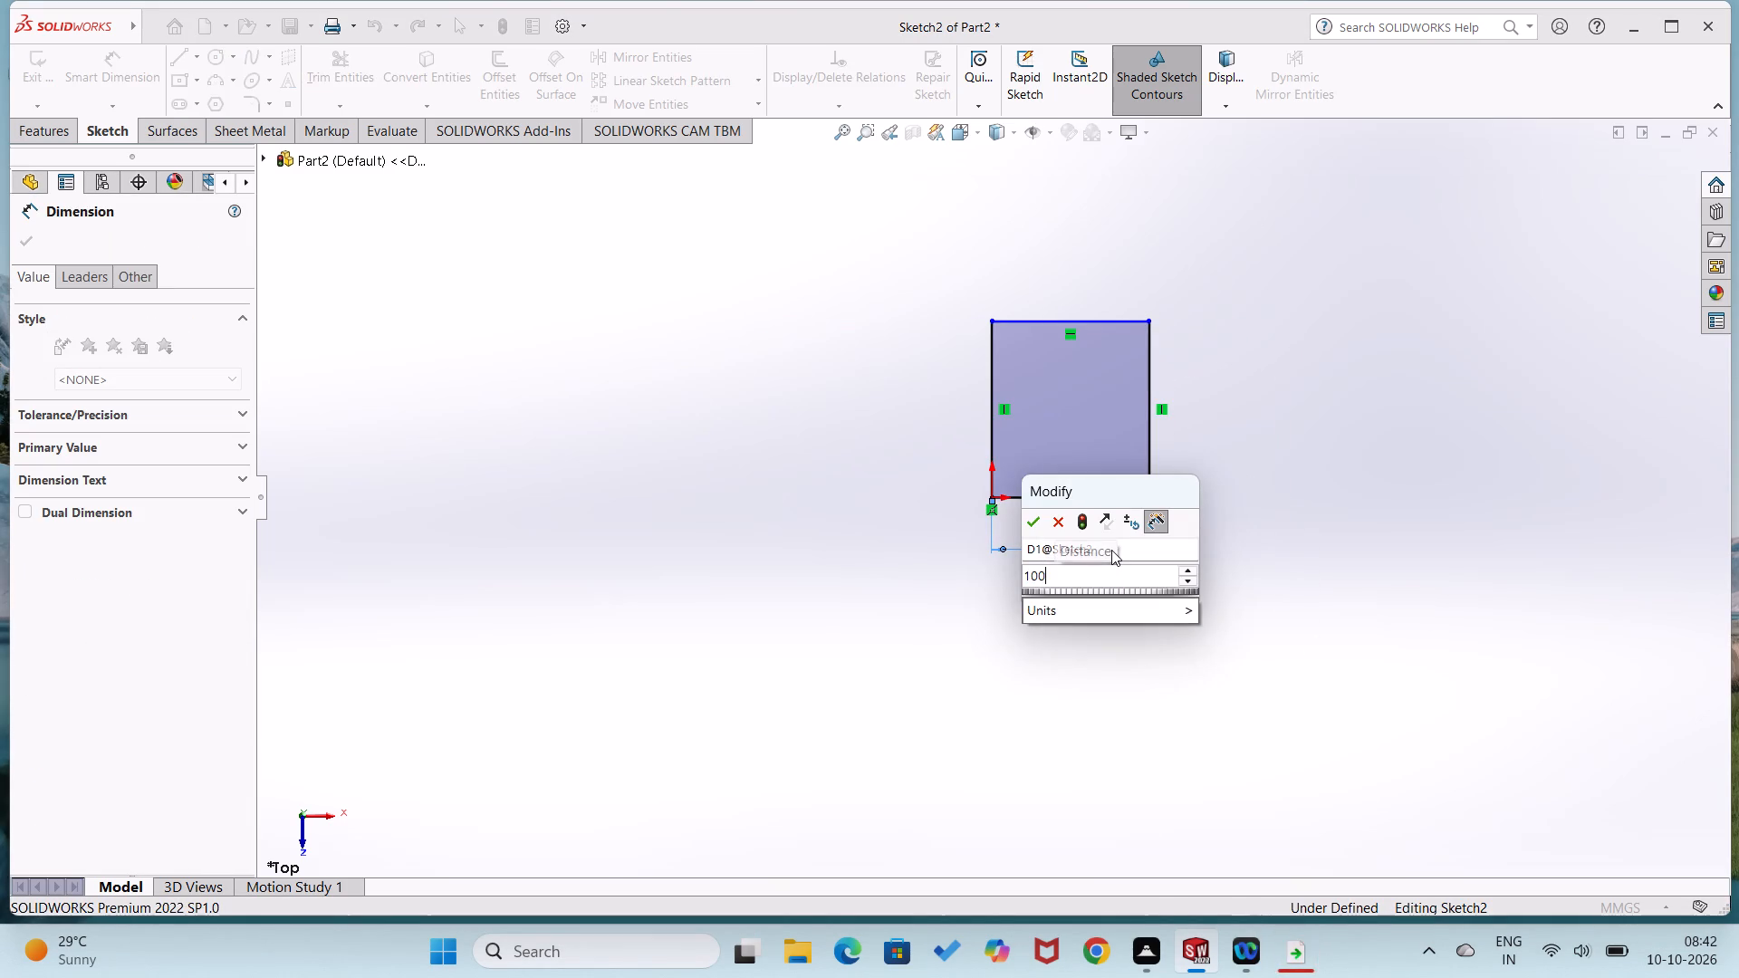
pyautogui.press('Return')
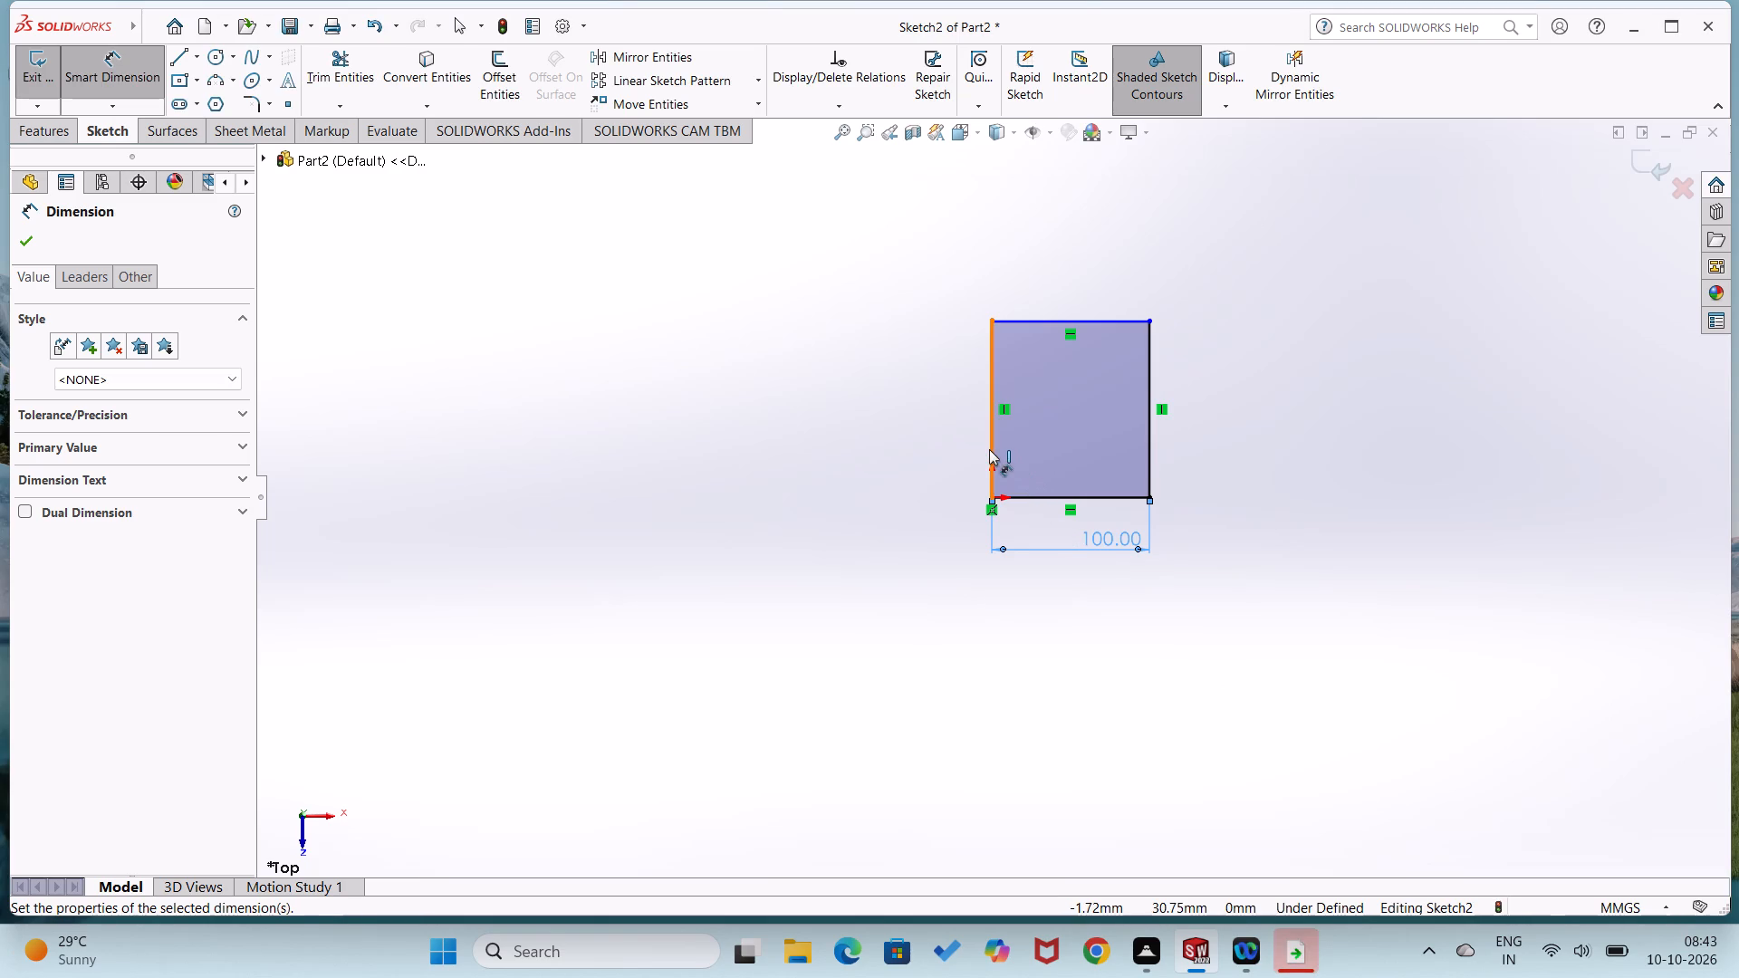
pyautogui.click(989, 449)
pyautogui.click(954, 449)
pyautogui.press('1')
pyautogui.press('0')
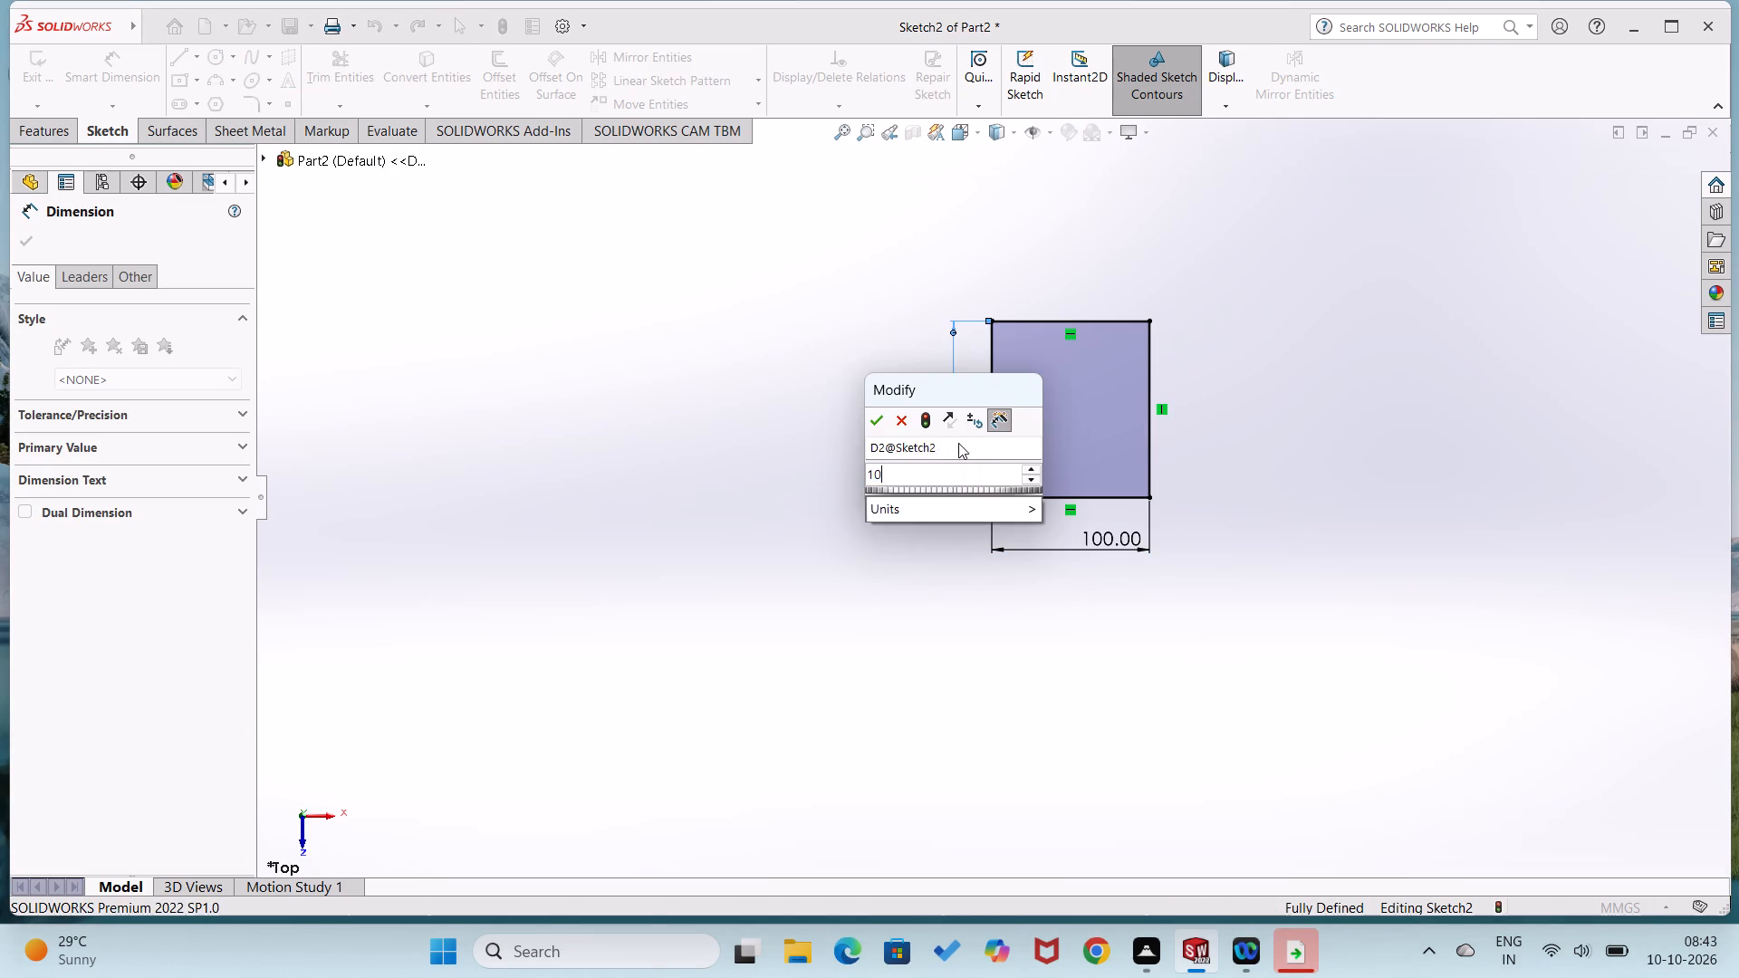
pyautogui.press('0')
pyautogui.press('Return')
pyautogui.click(879, 559)
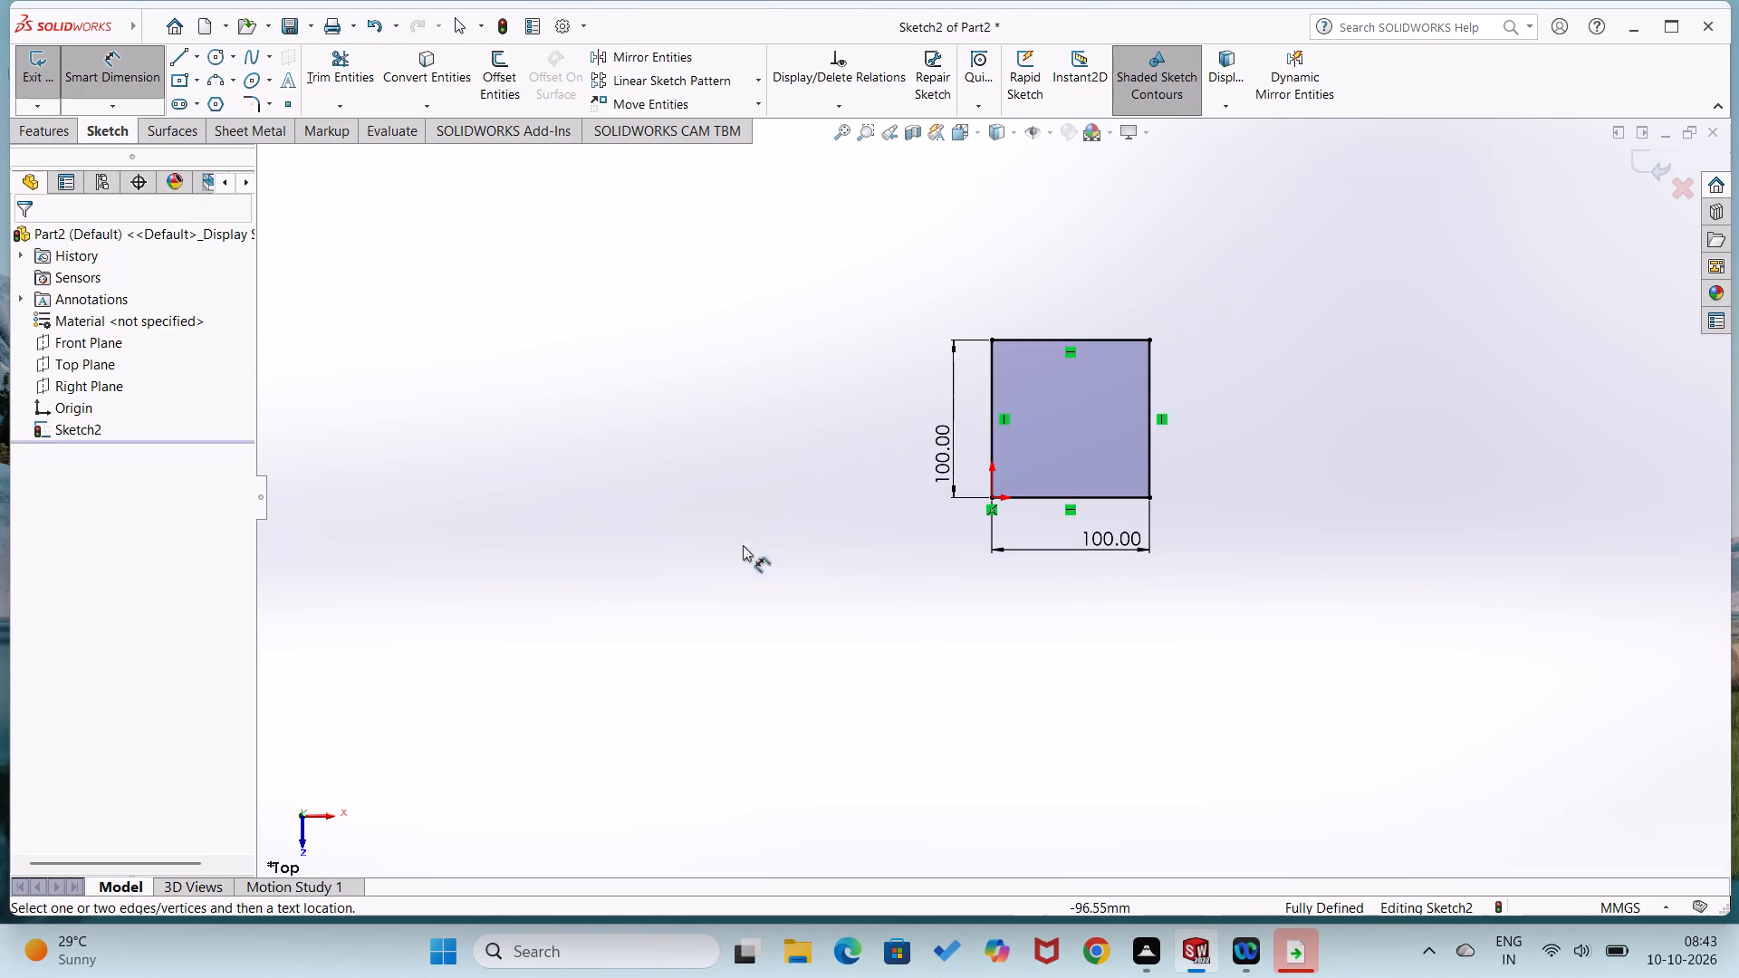
# Create a base flange from the square sketch with a 3 mm sheet thickness.
pyautogui.click(226, 125)
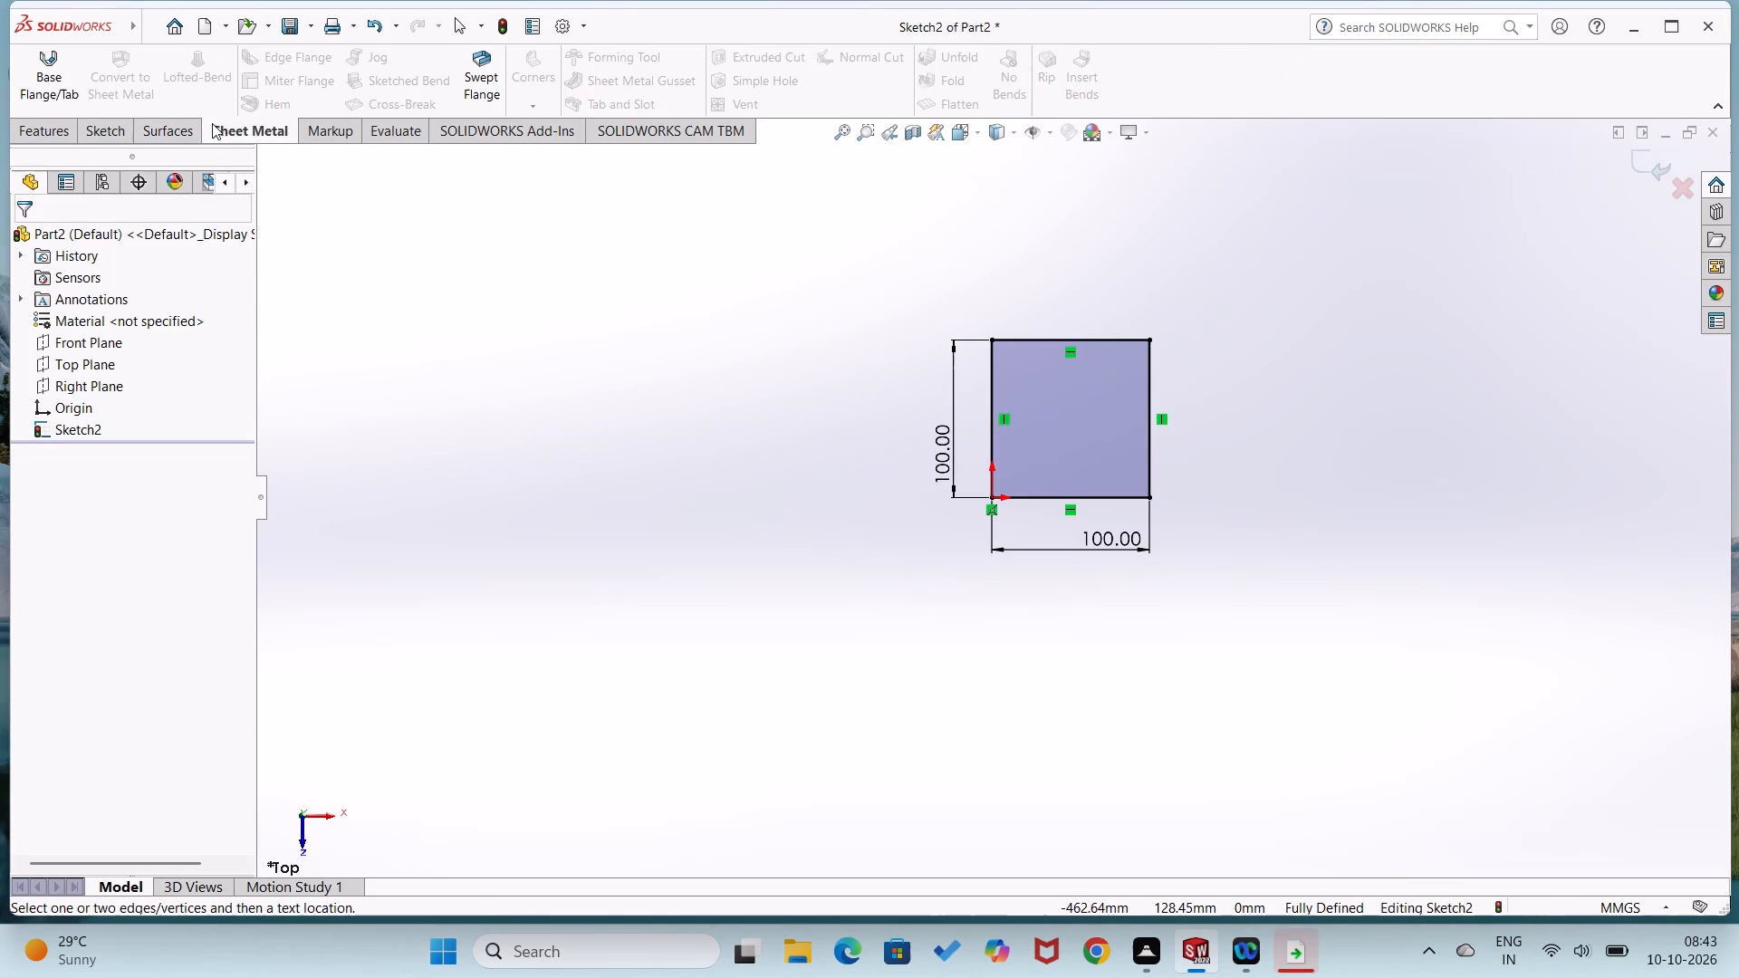
pyautogui.click(64, 83)
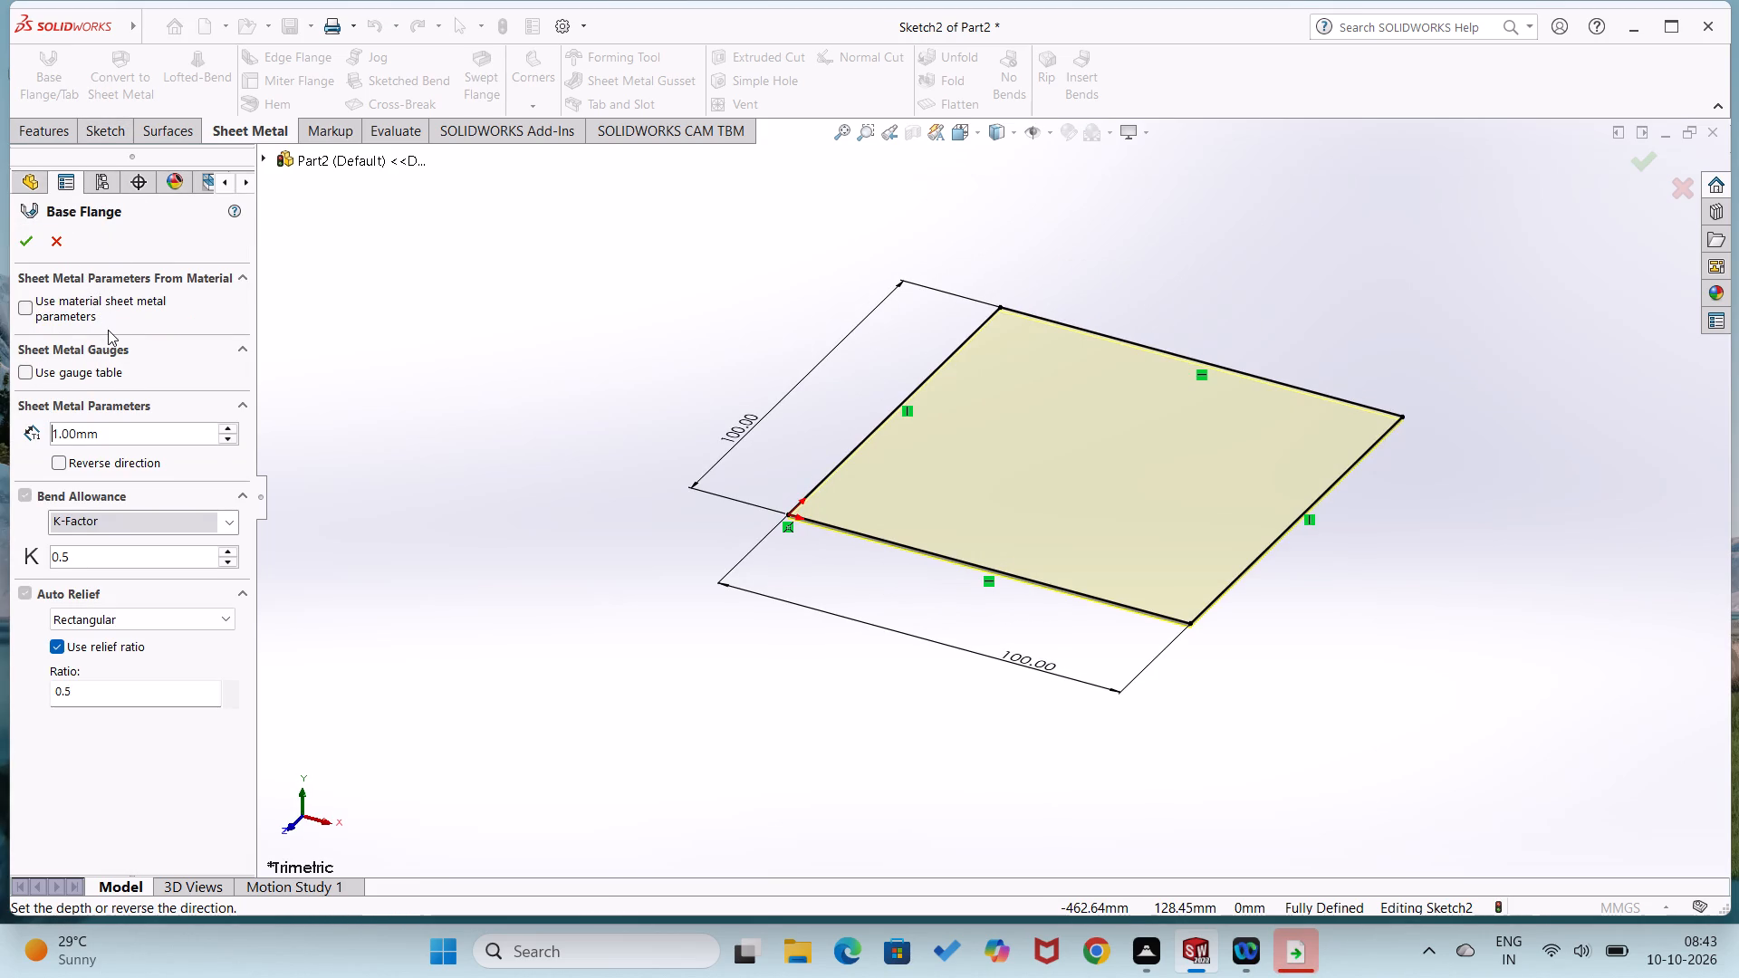
pyautogui.click(149, 433)
pyautogui.click(228, 426)
pyautogui.click(228, 425)
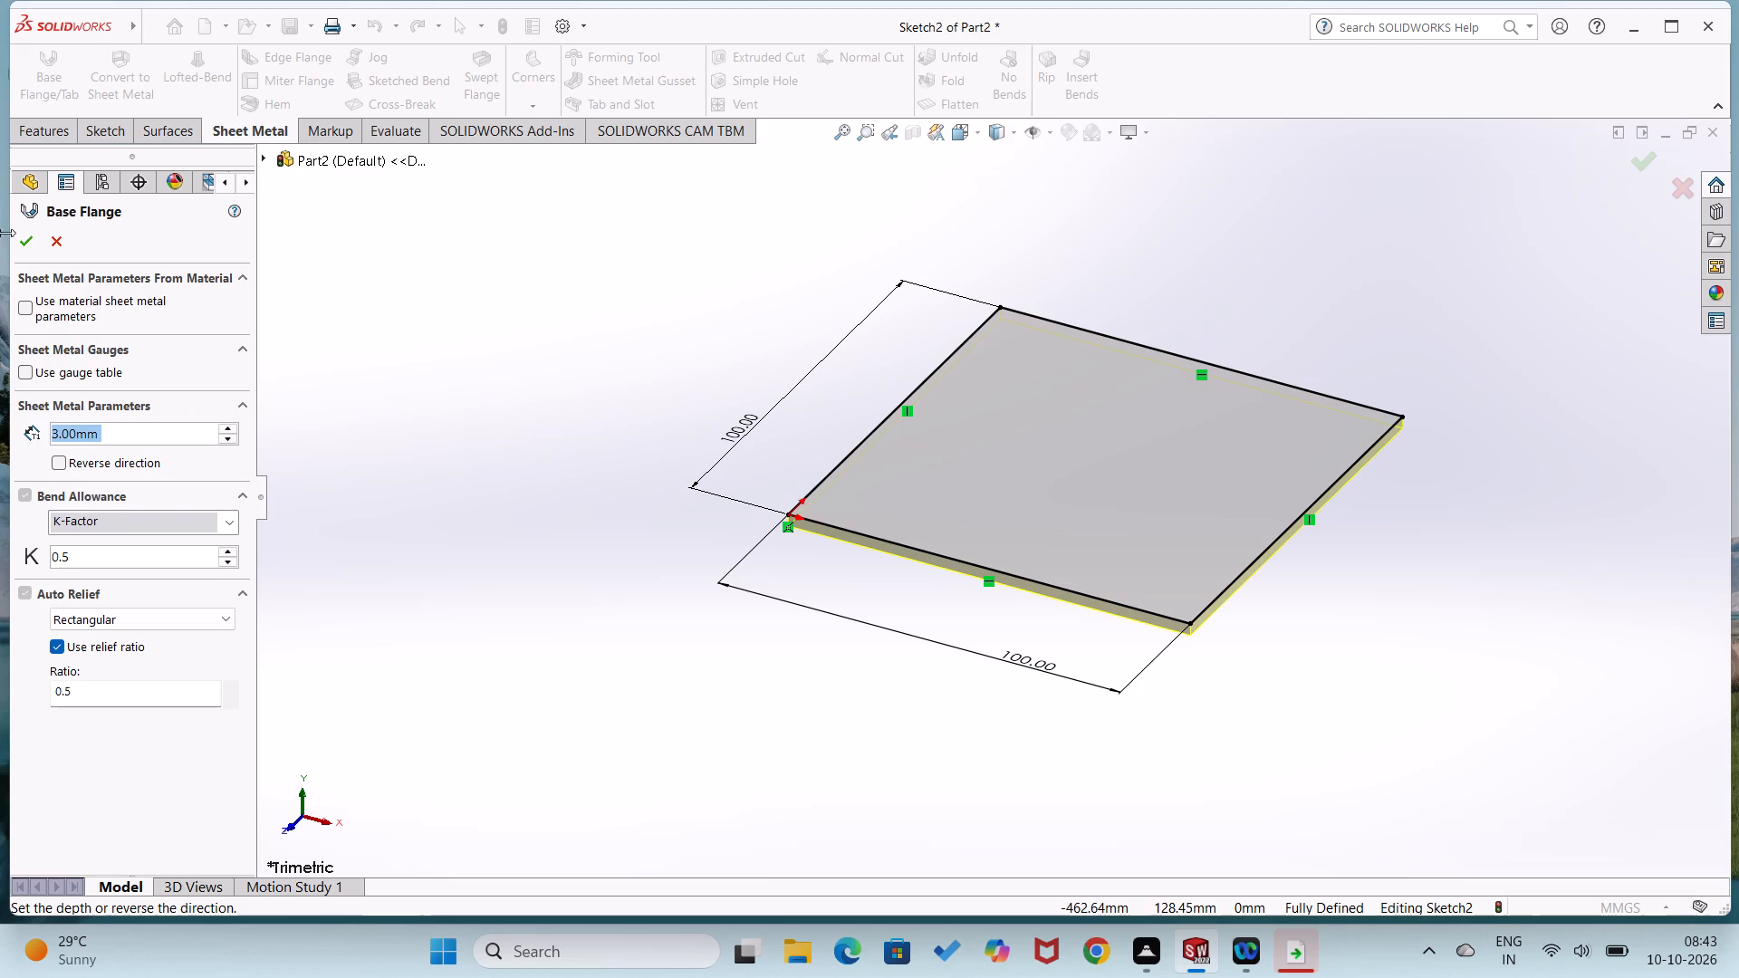
pyautogui.click(17, 231)
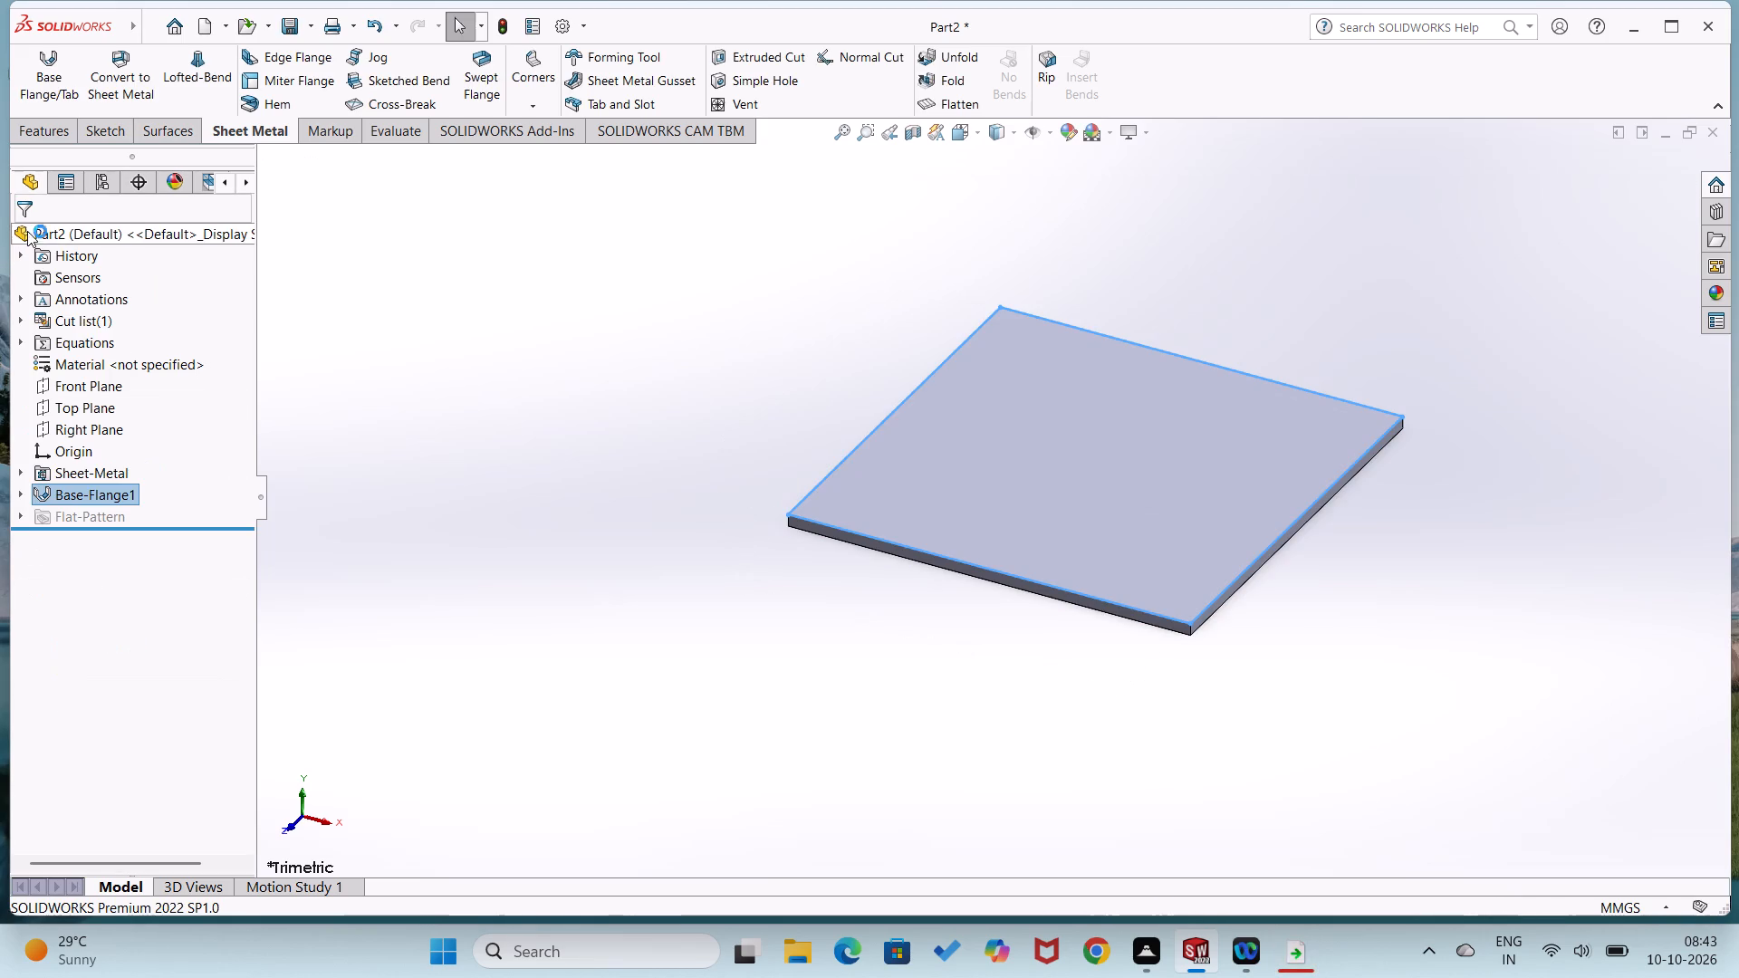
pyautogui.click(342, 434)
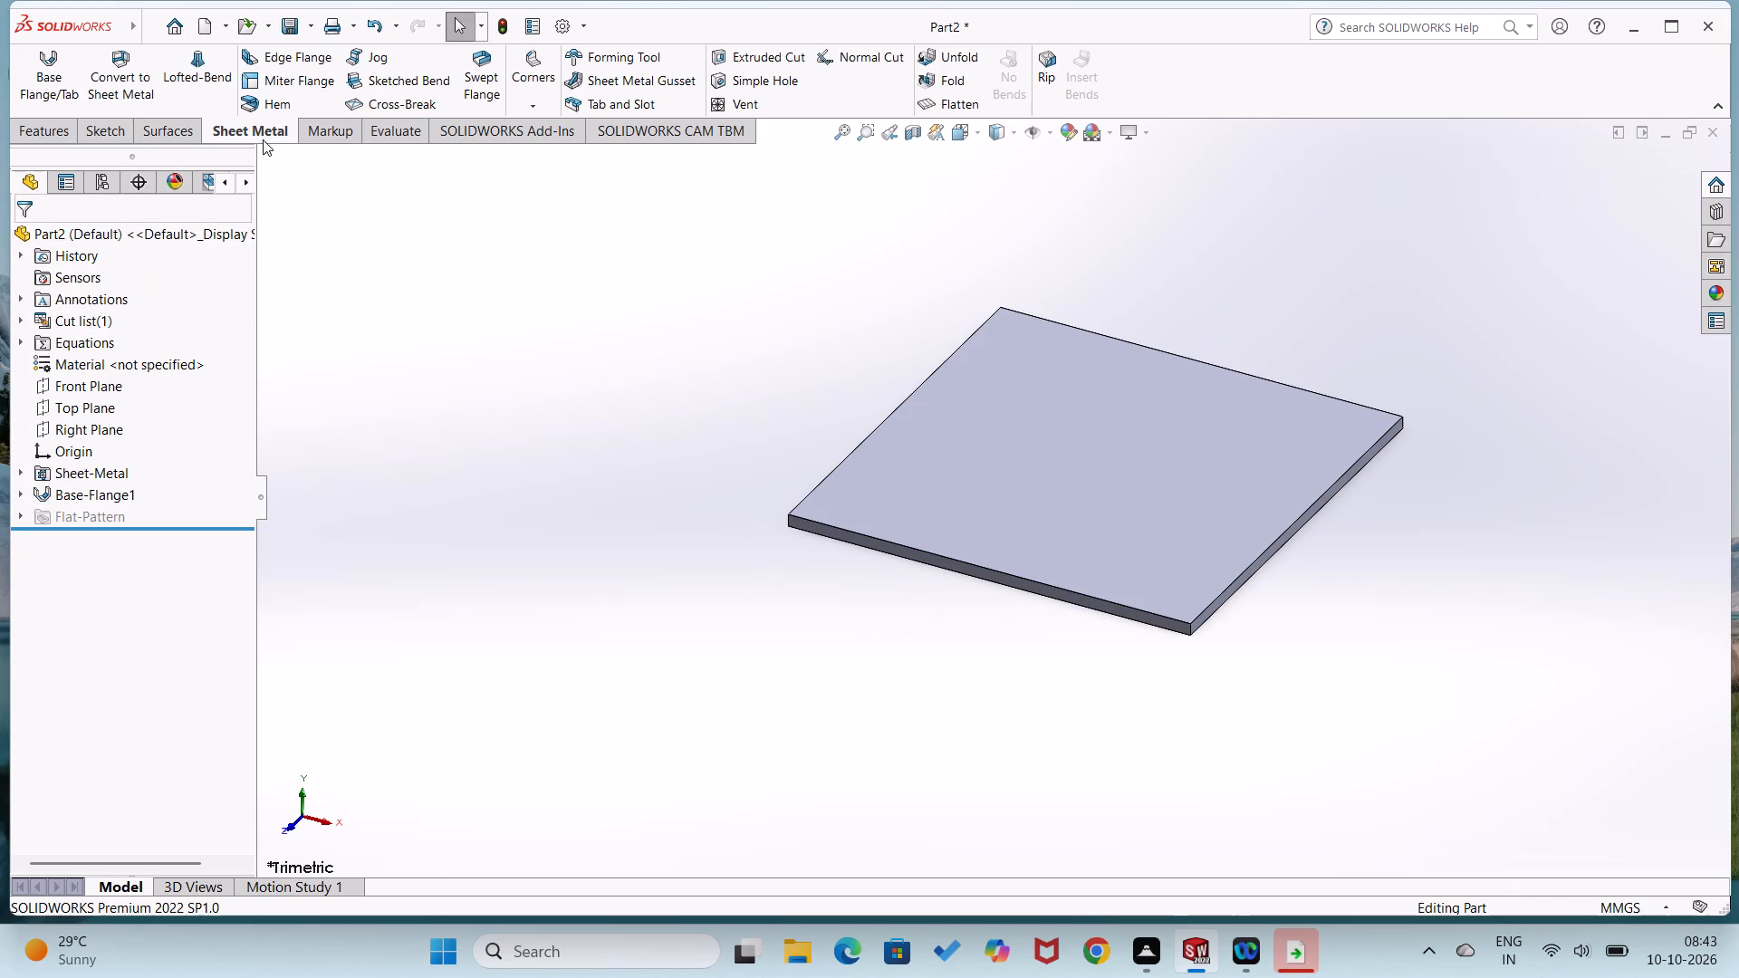
# Add a 100 mm edge flange at 90 degrees, pointing upward, along the left edge of the square base.
pyautogui.click(296, 53)
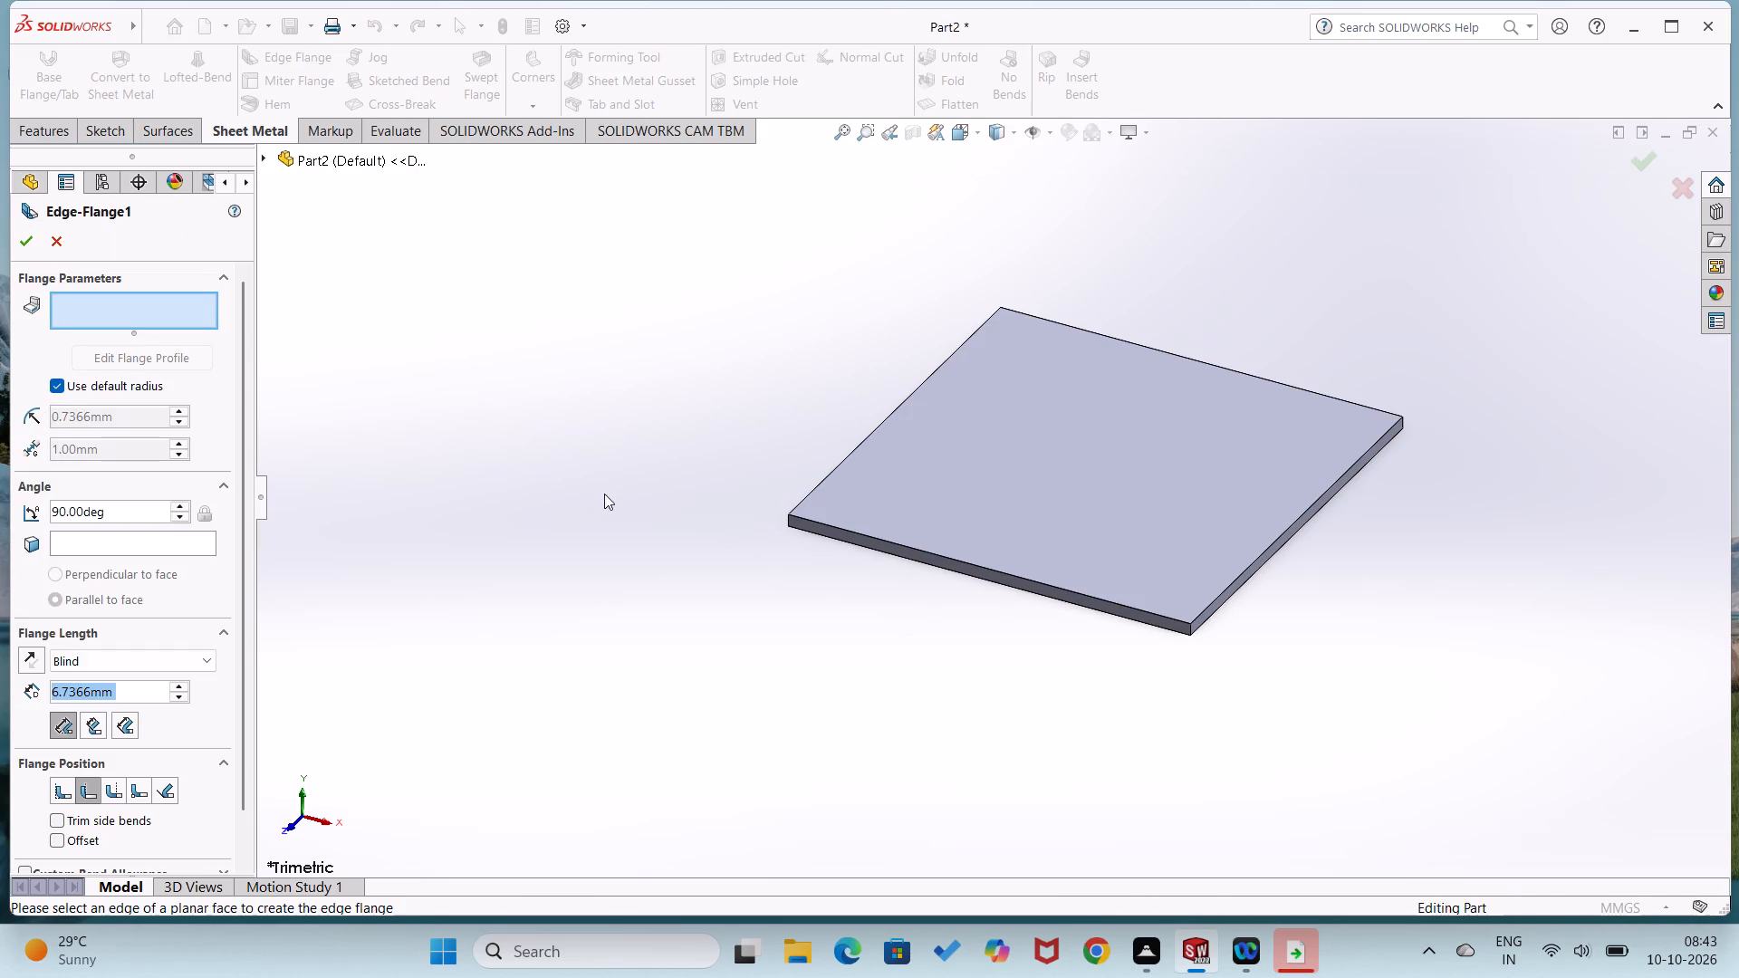
pyautogui.moveTo(649, 528); pyautogui.dragTo(769, 663, button='middle')
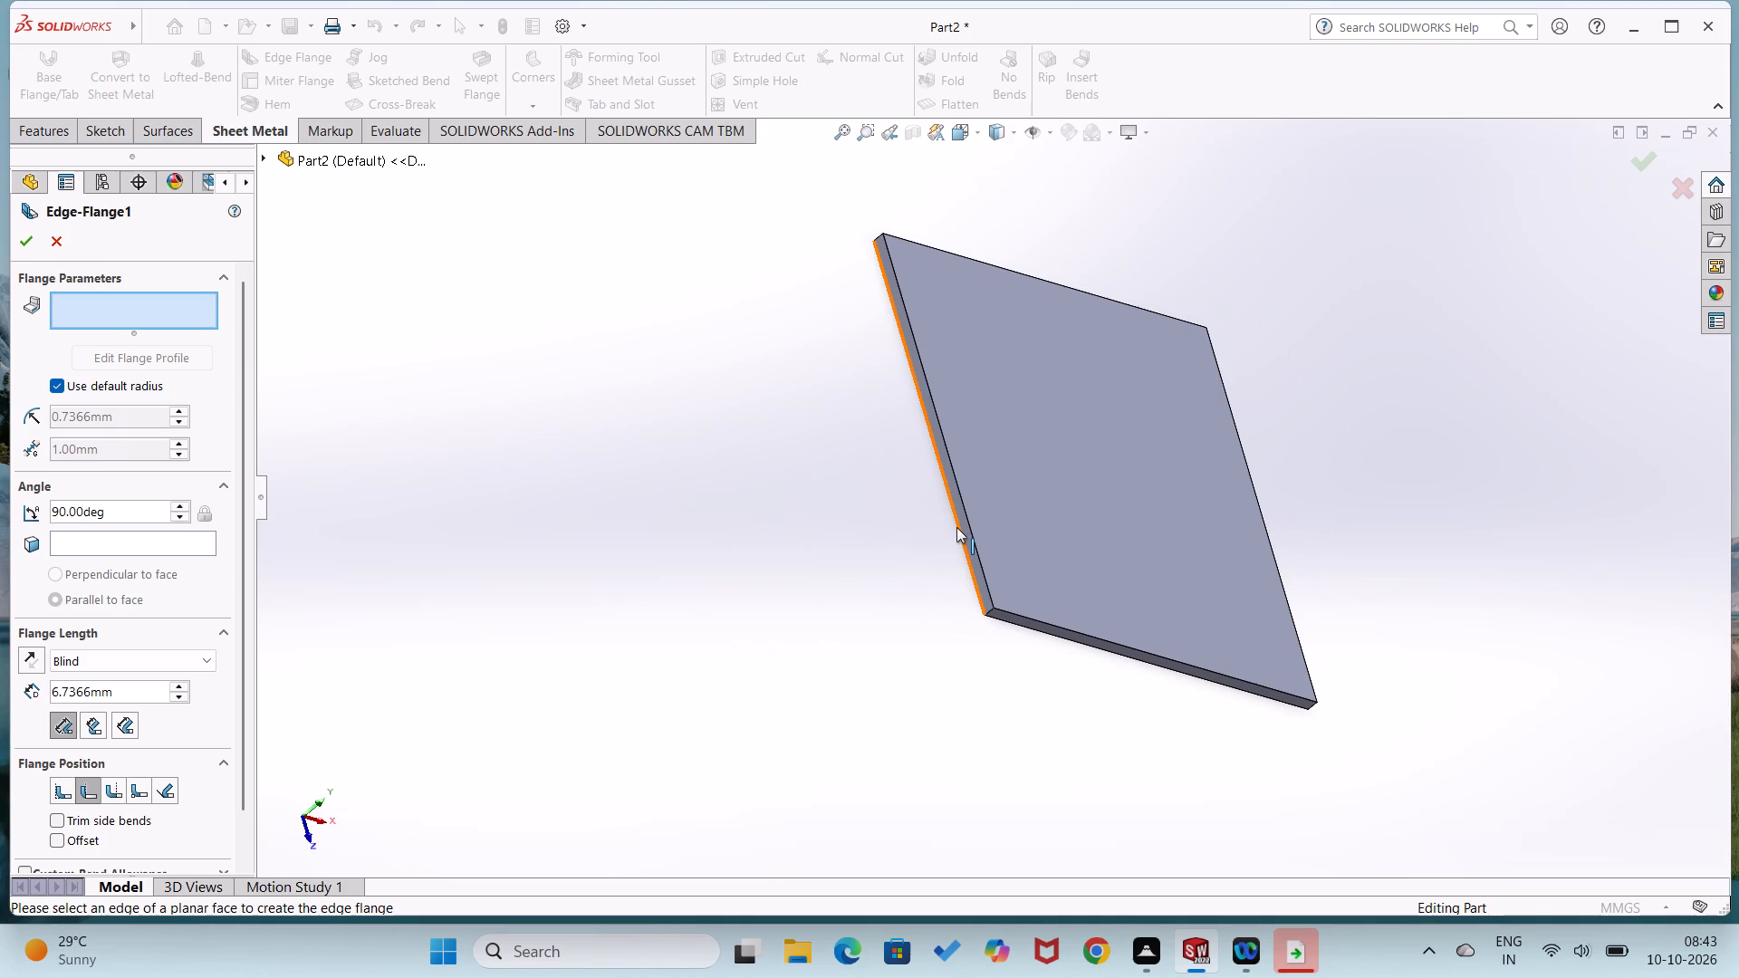
pyautogui.click(956, 527)
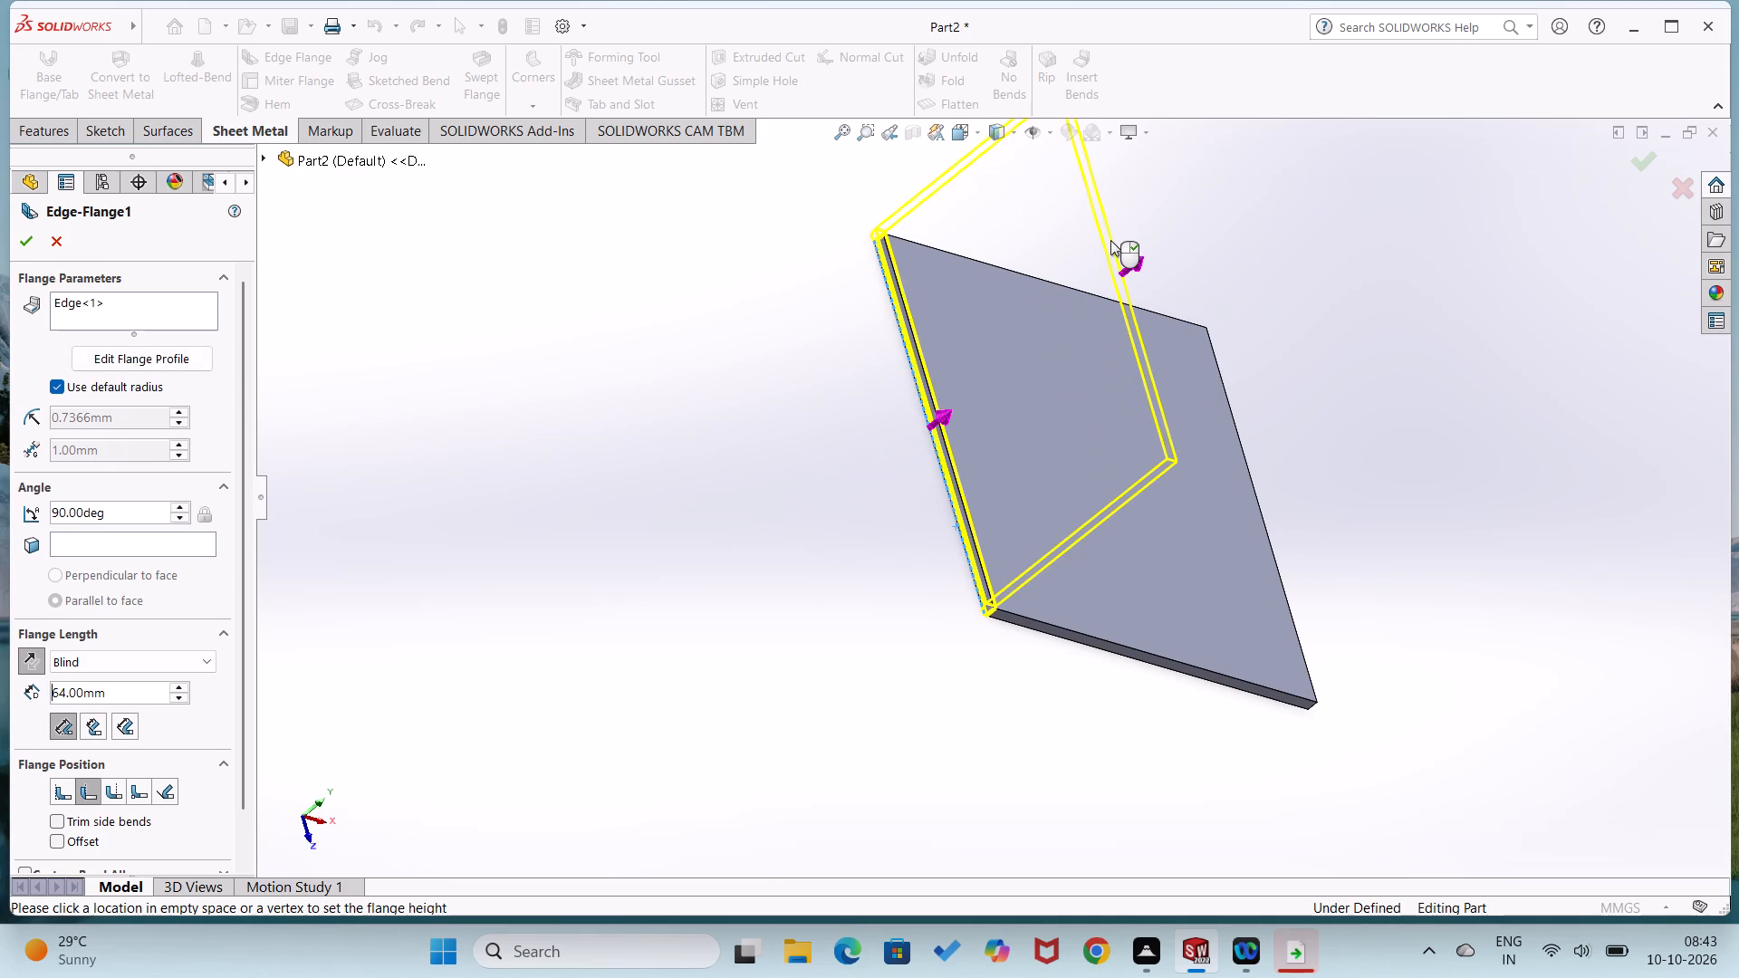
pyautogui.click(1110, 240)
pyautogui.moveTo(139, 693); pyautogui.dragTo(0, 686)
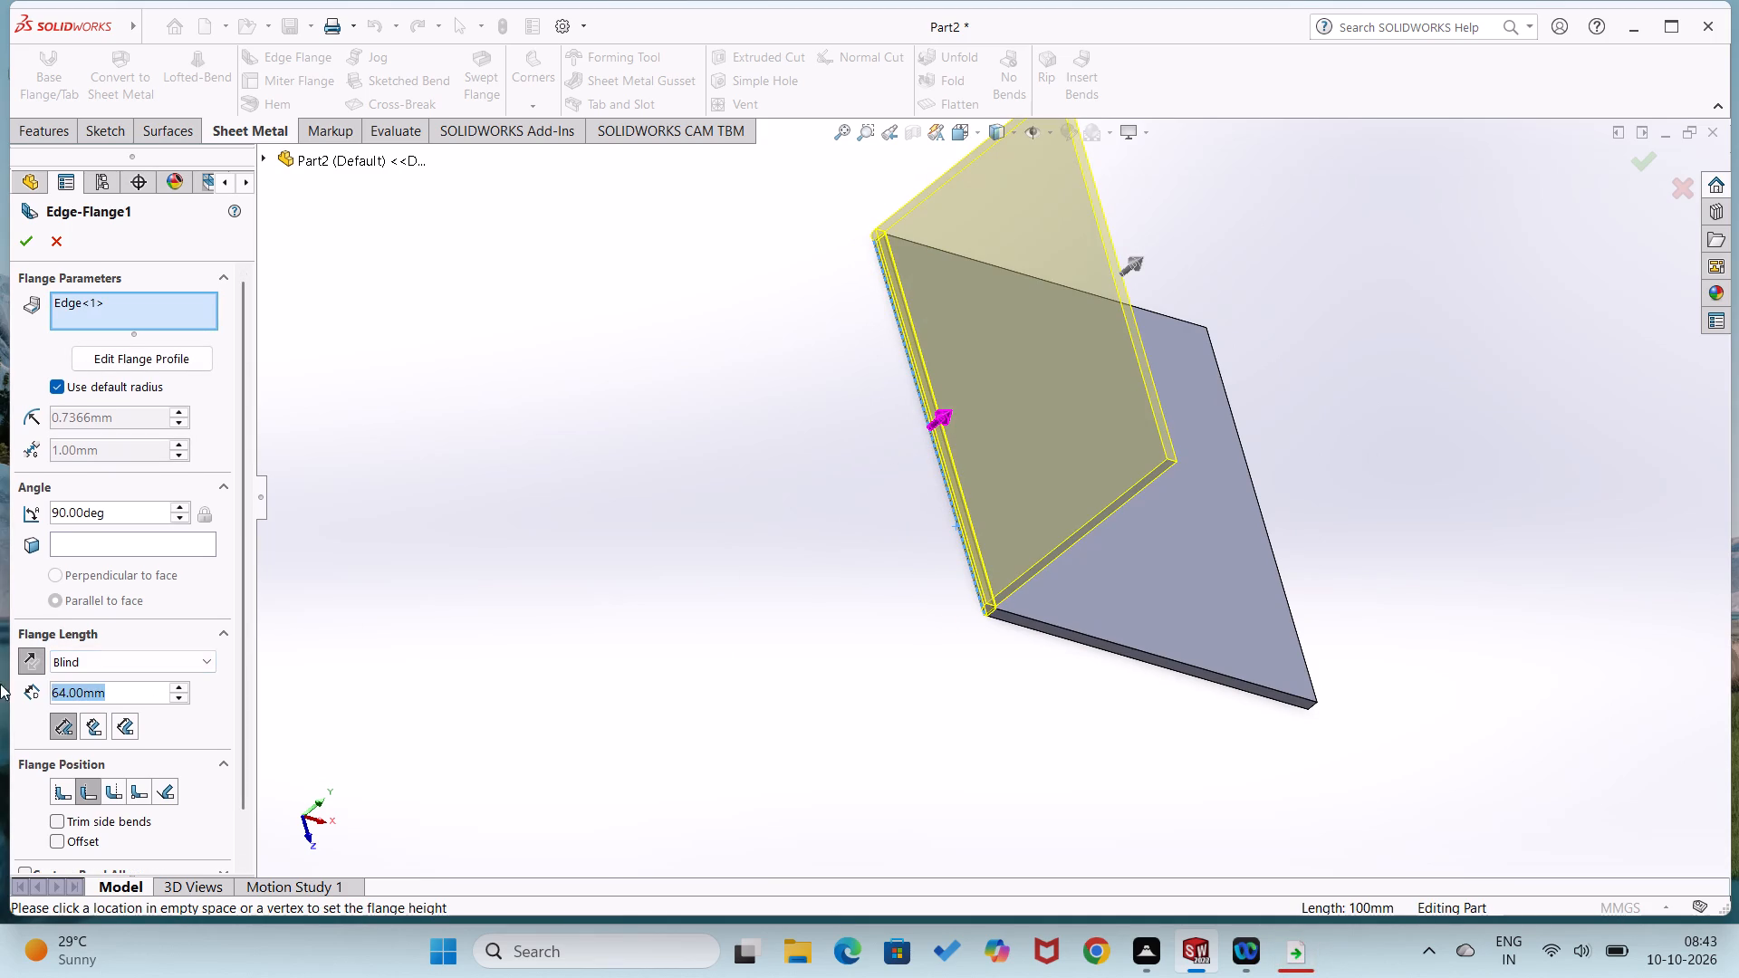
pyautogui.write('100')
pyautogui.press('Return')
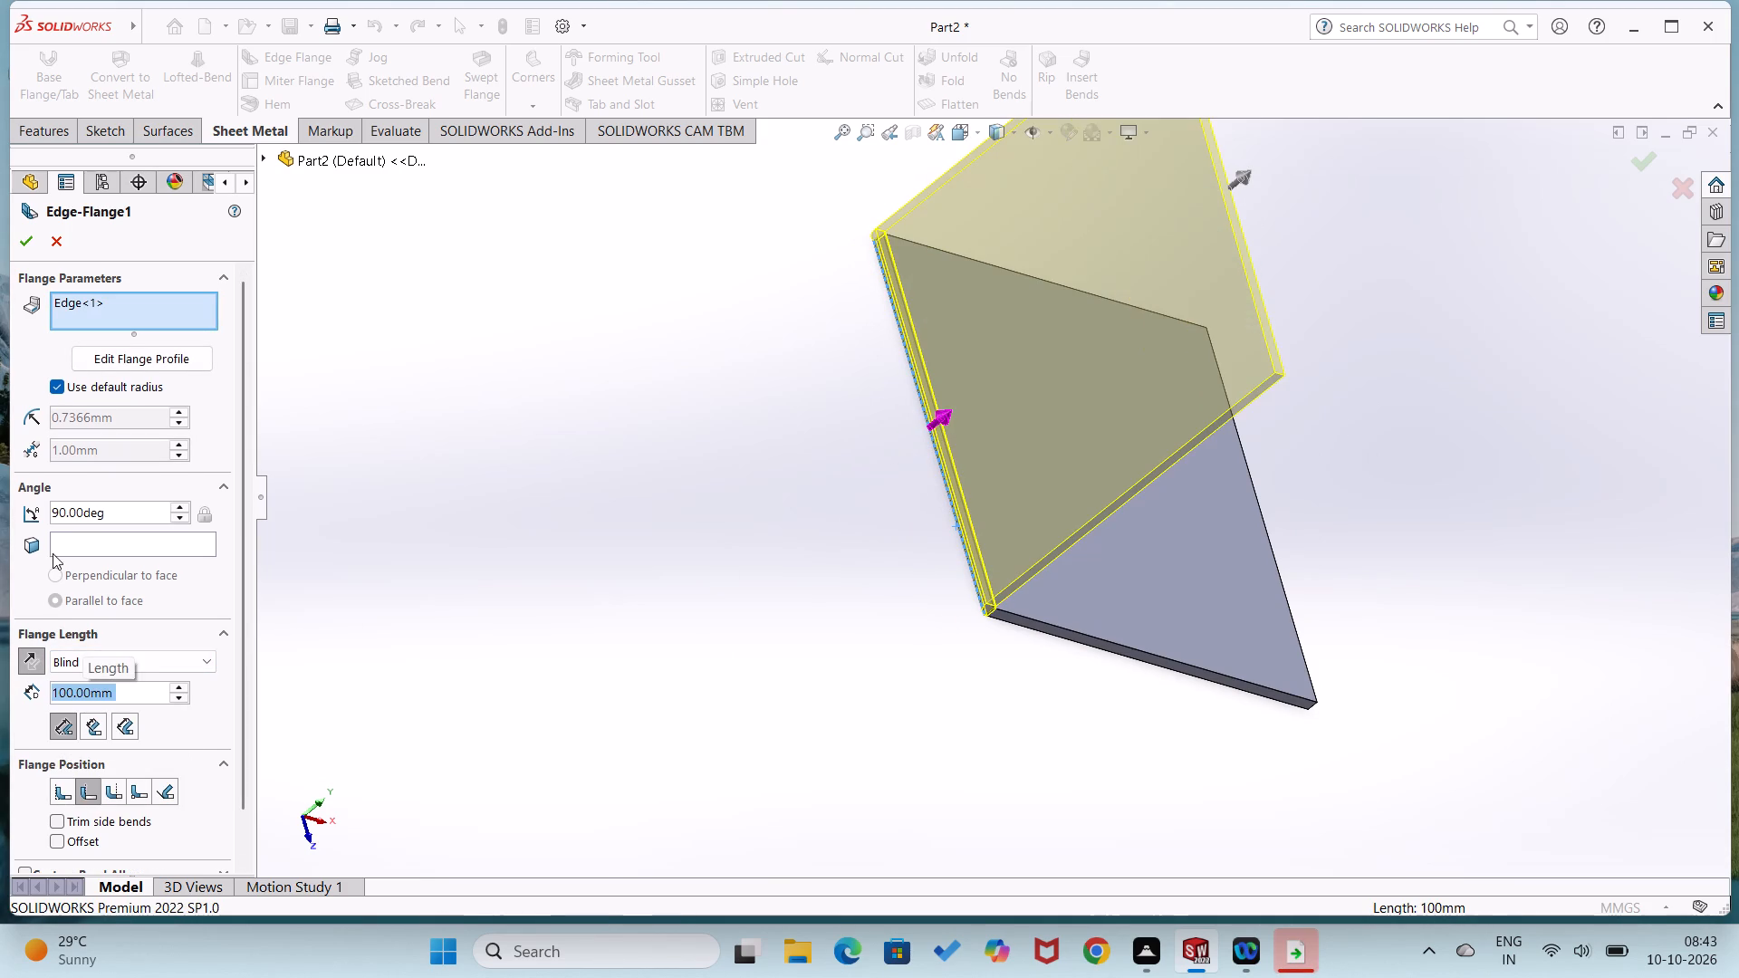
pyautogui.click(23, 239)
pyautogui.click(489, 600)
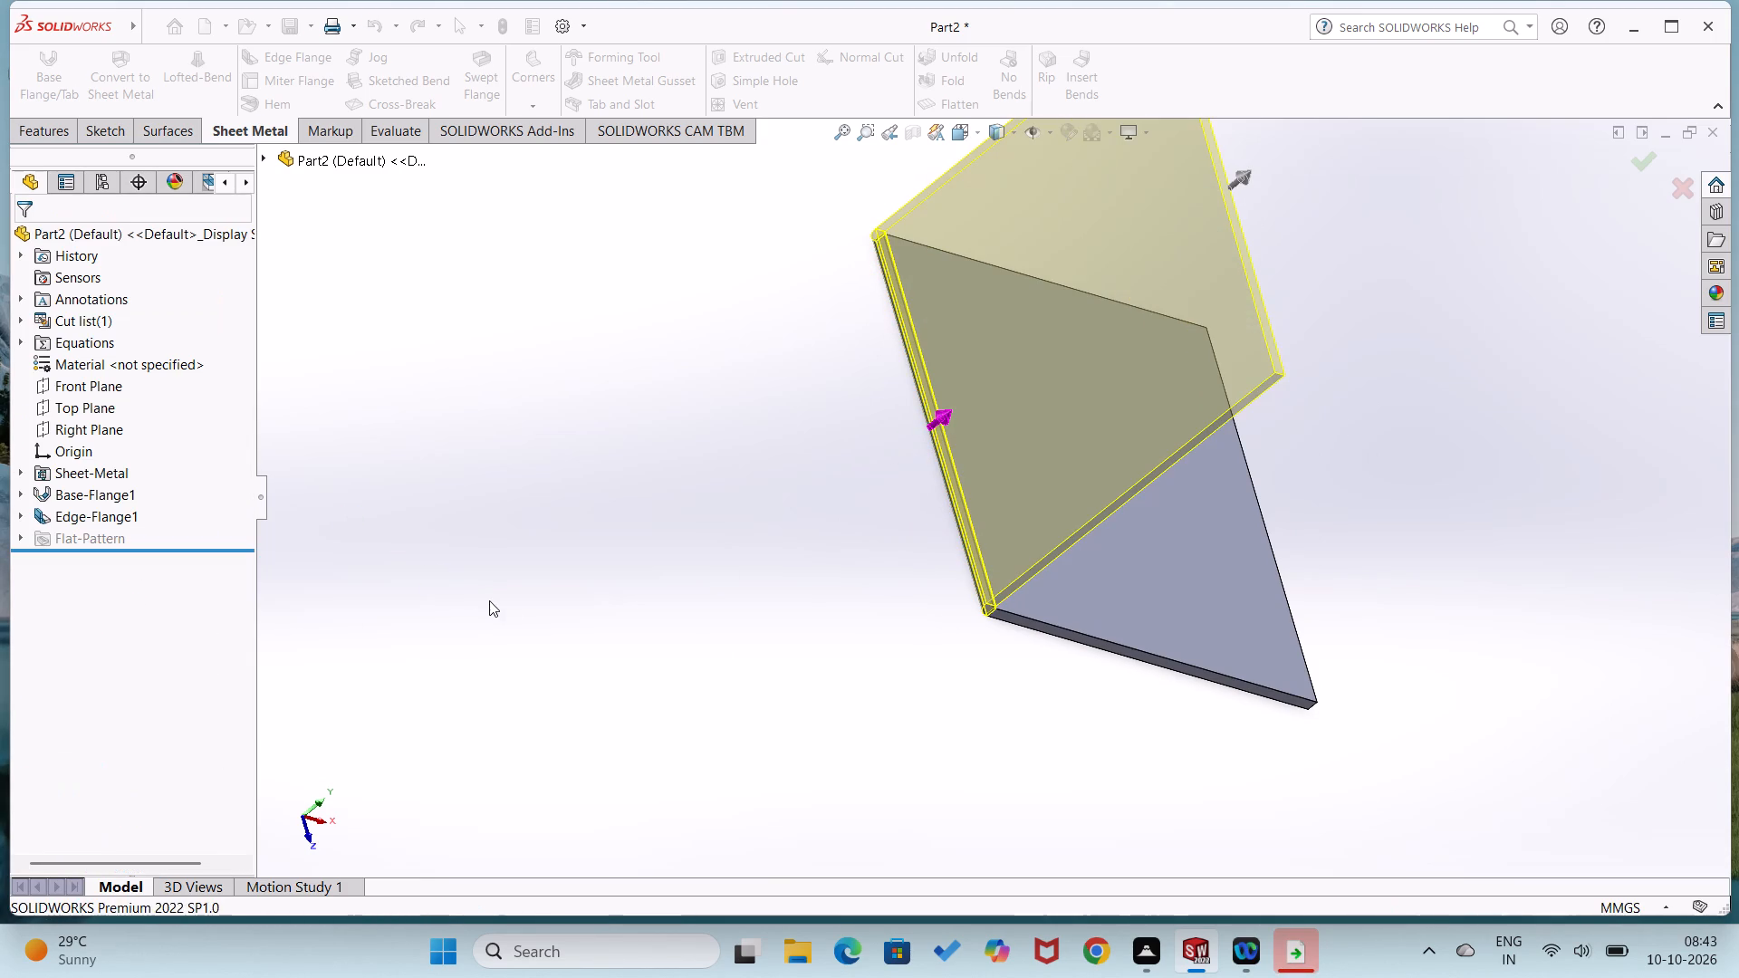
# Add a 100 mm upward edge flange on the base's right edge, opposite the first flange.
pyautogui.moveTo(584, 609); pyautogui.dragTo(445, 566, button='middle')
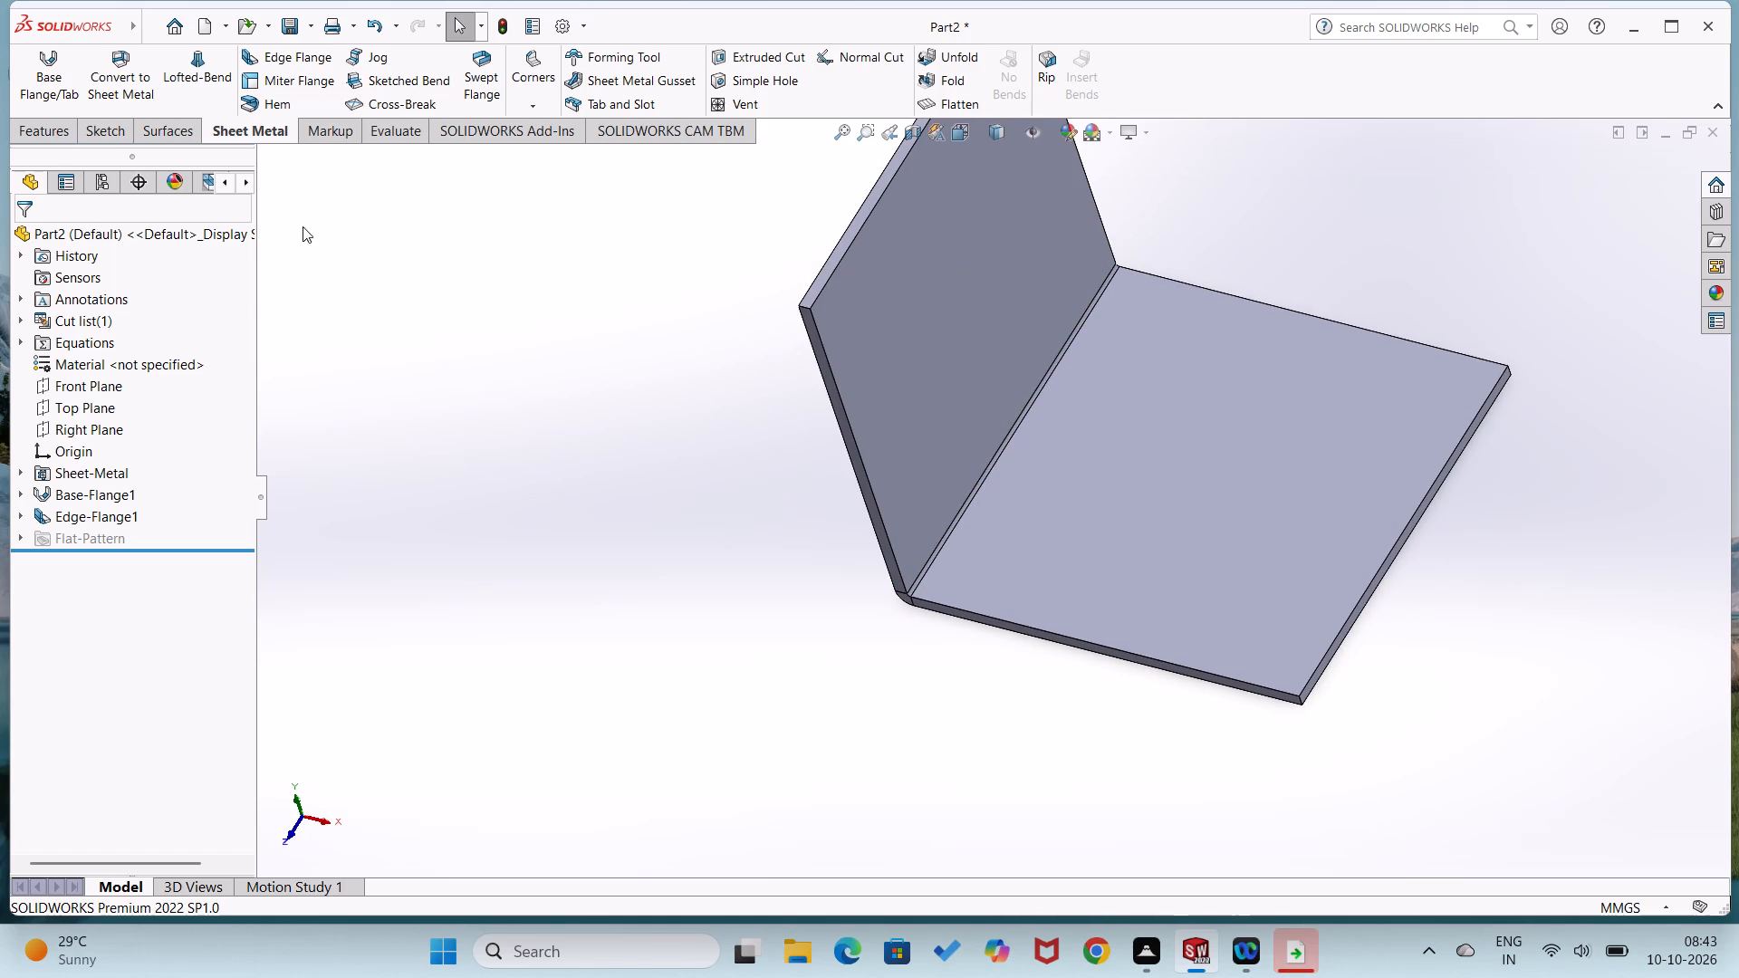
pyautogui.click(279, 44)
pyautogui.click(292, 60)
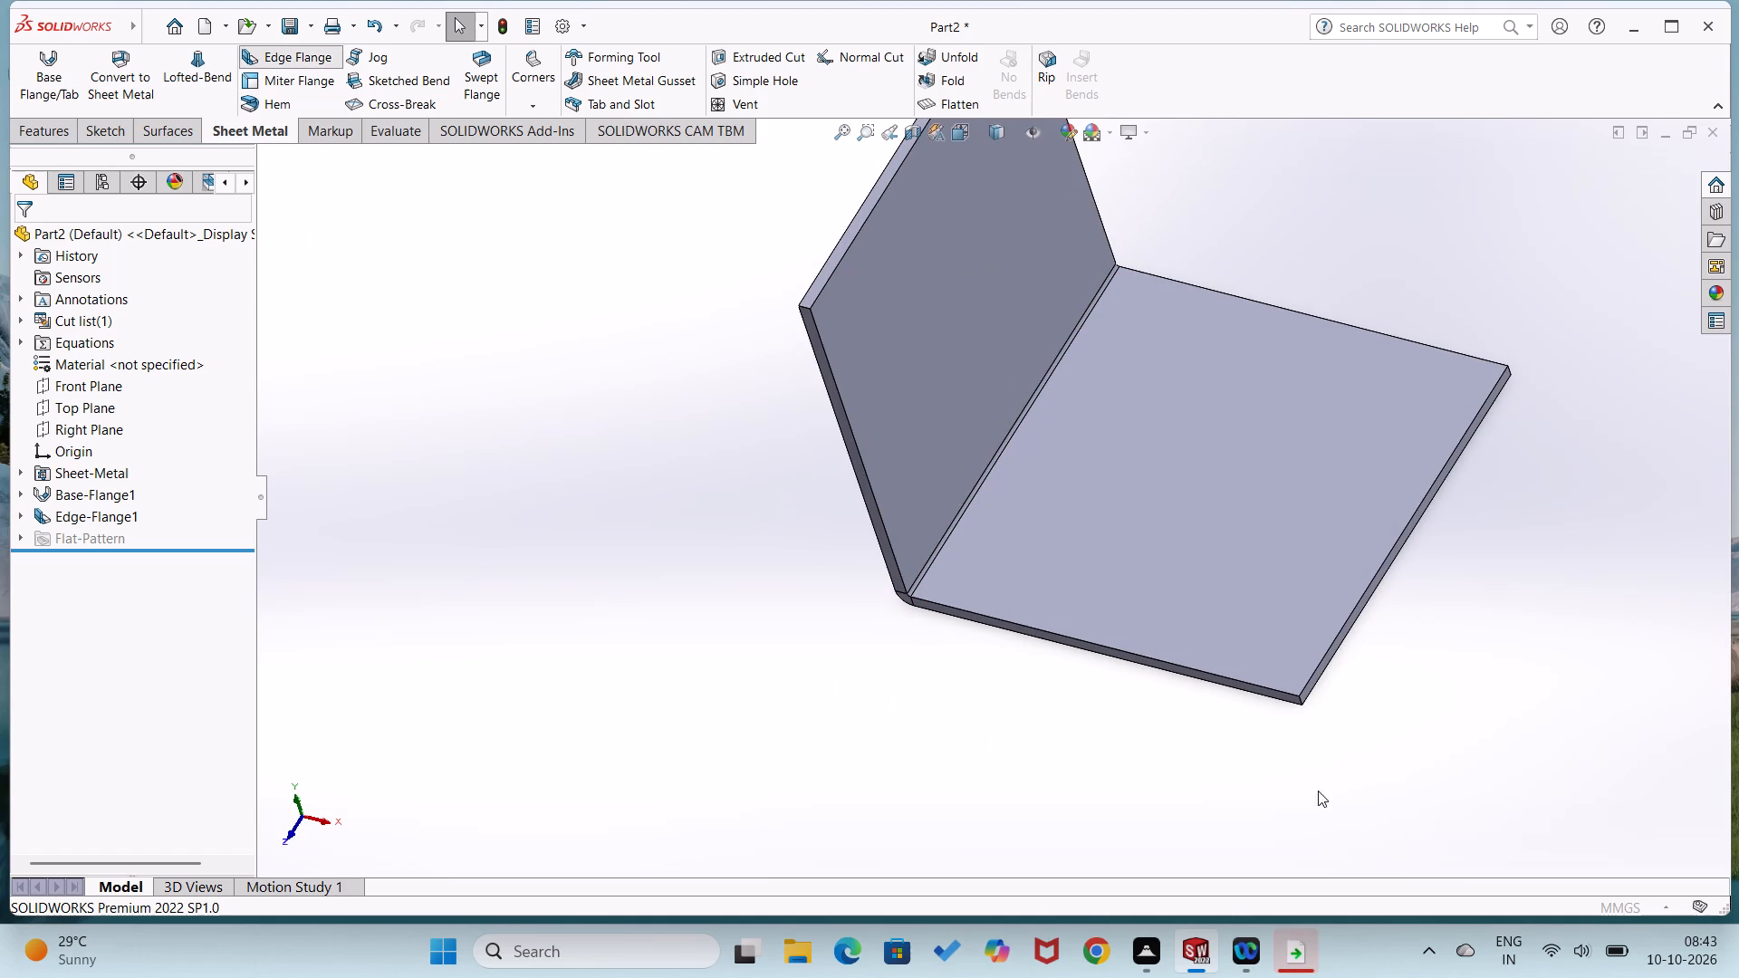
pyautogui.click(1317, 685)
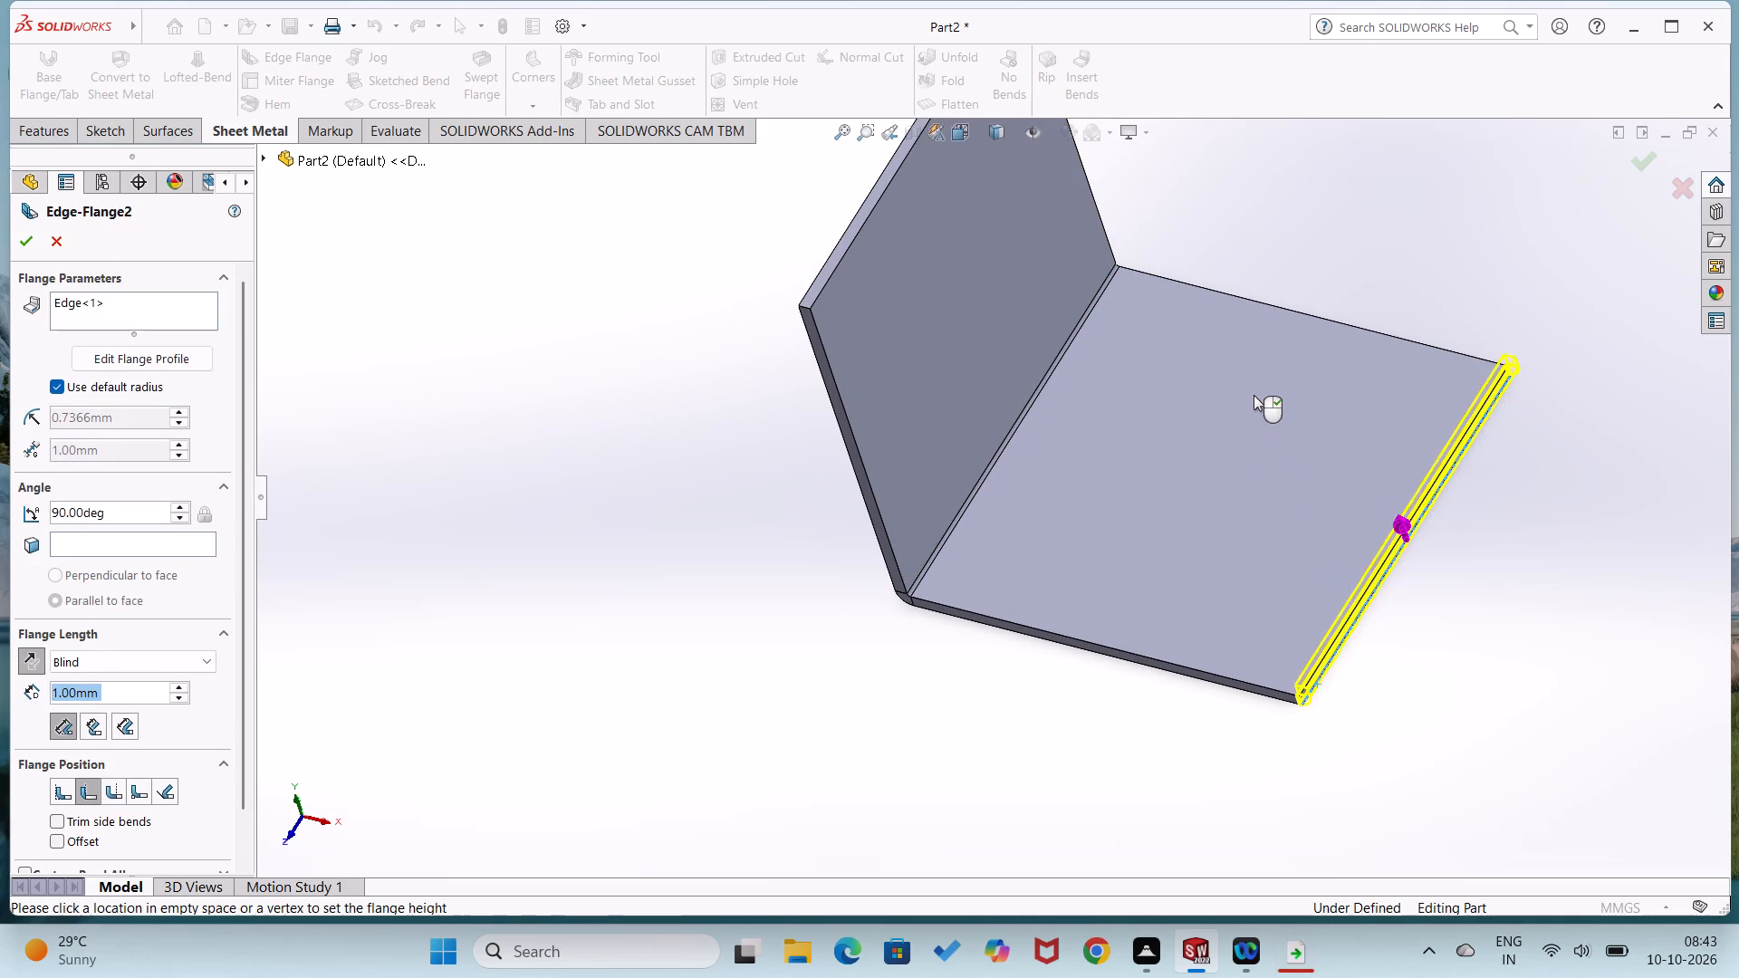
pyautogui.click(1244, 344)
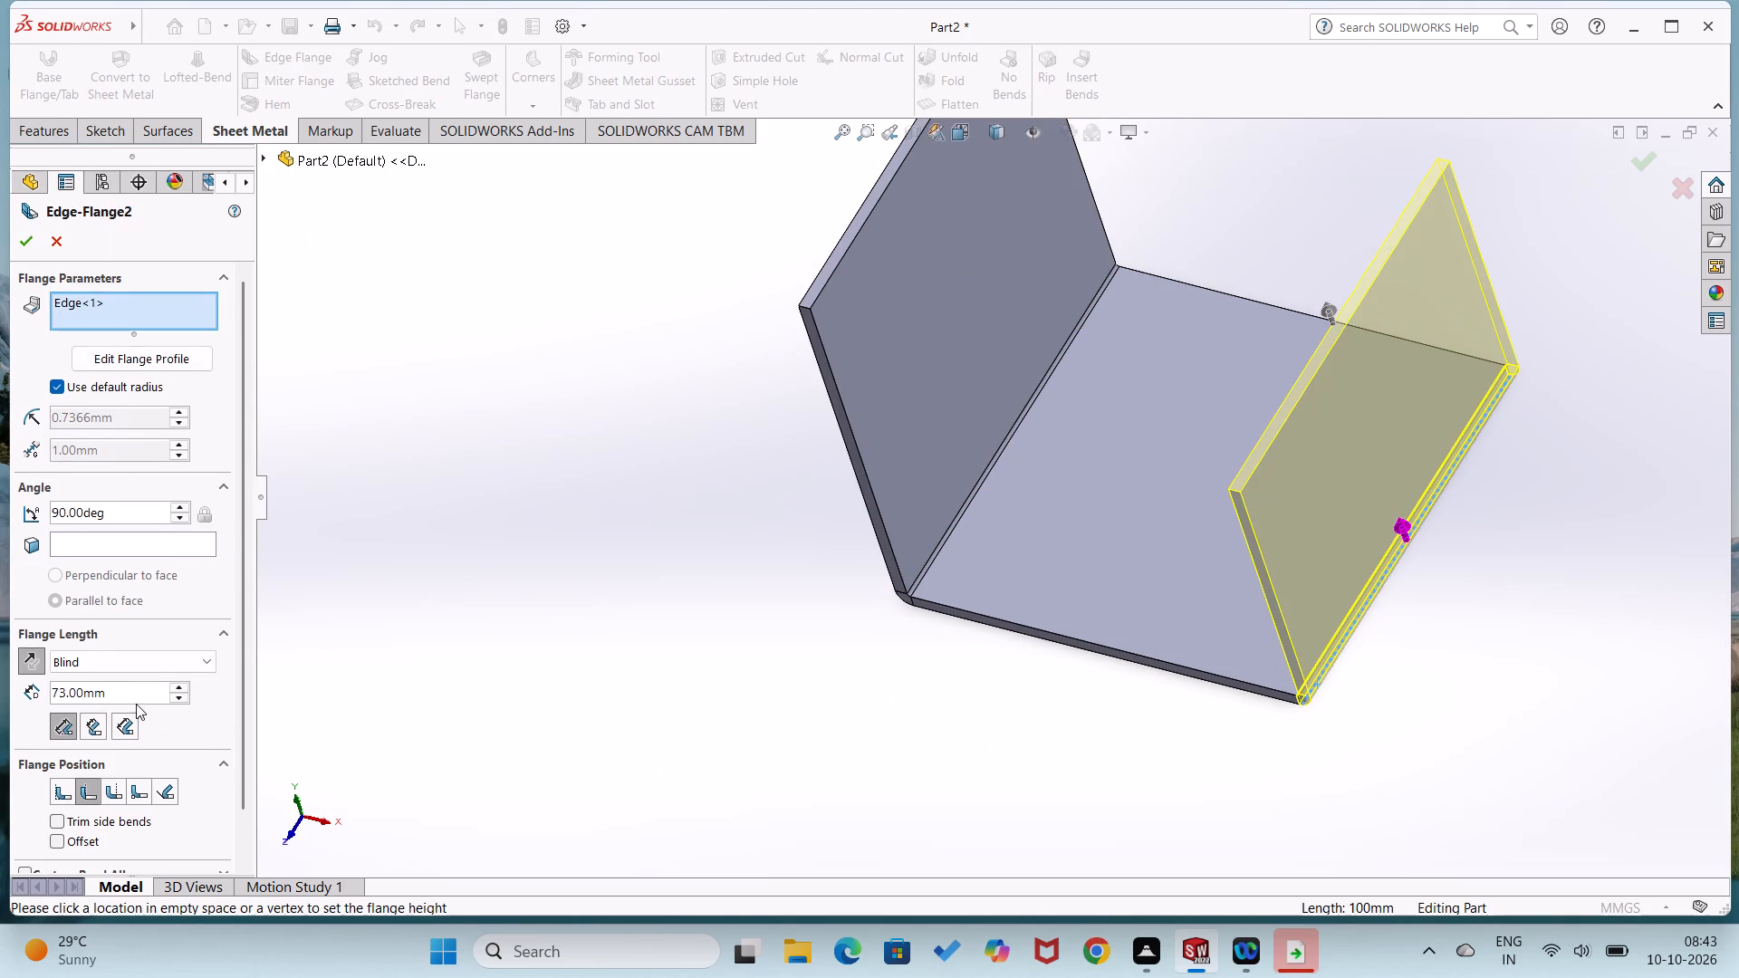
pyautogui.moveTo(130, 698); pyautogui.dragTo(0, 725)
pyautogui.write('10')
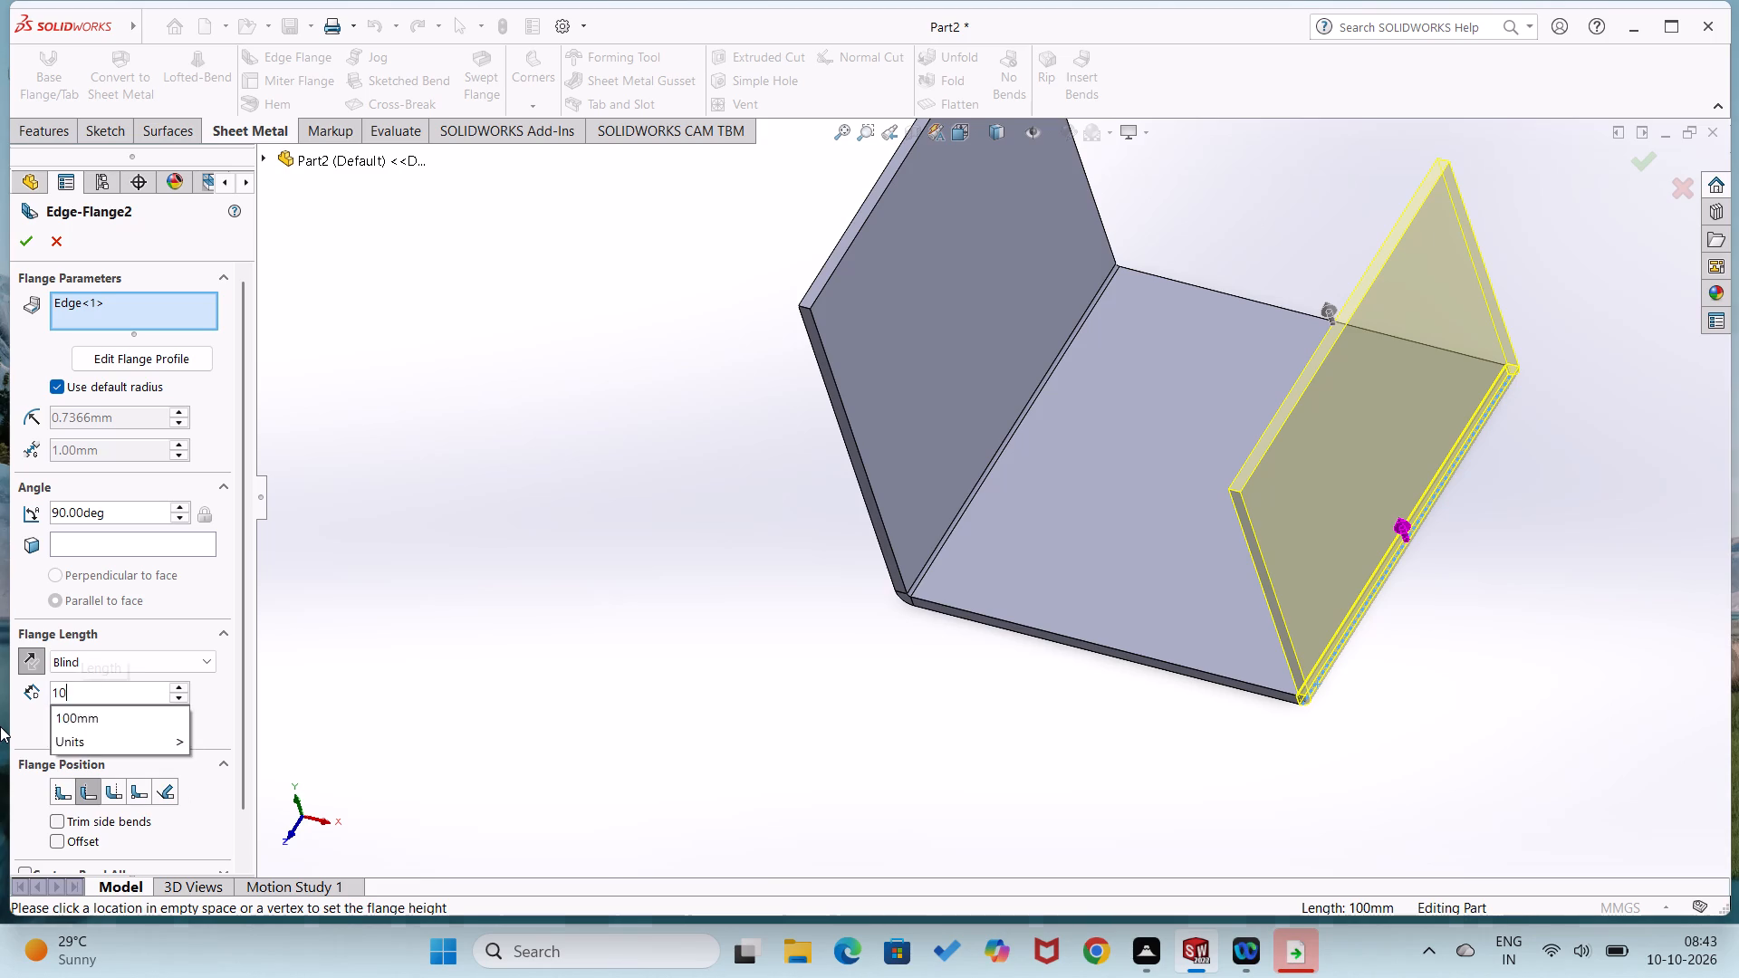
pyautogui.press('0')
pyautogui.press('Return')
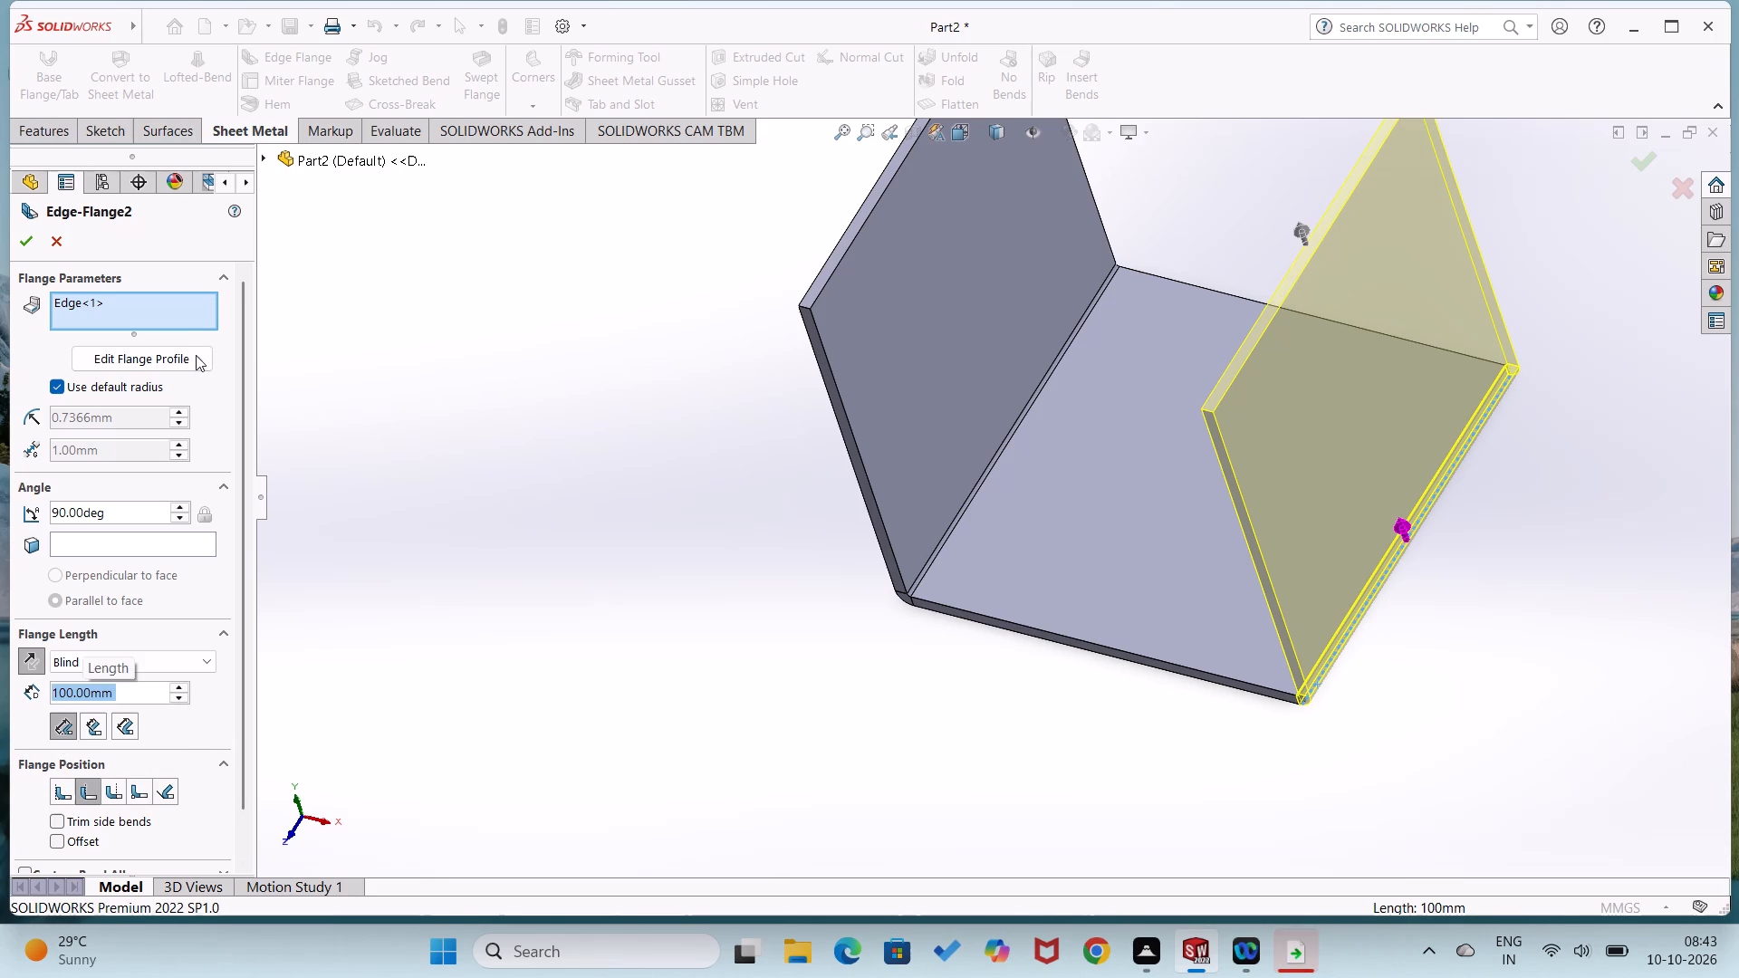
pyautogui.click(34, 235)
pyautogui.click(472, 471)
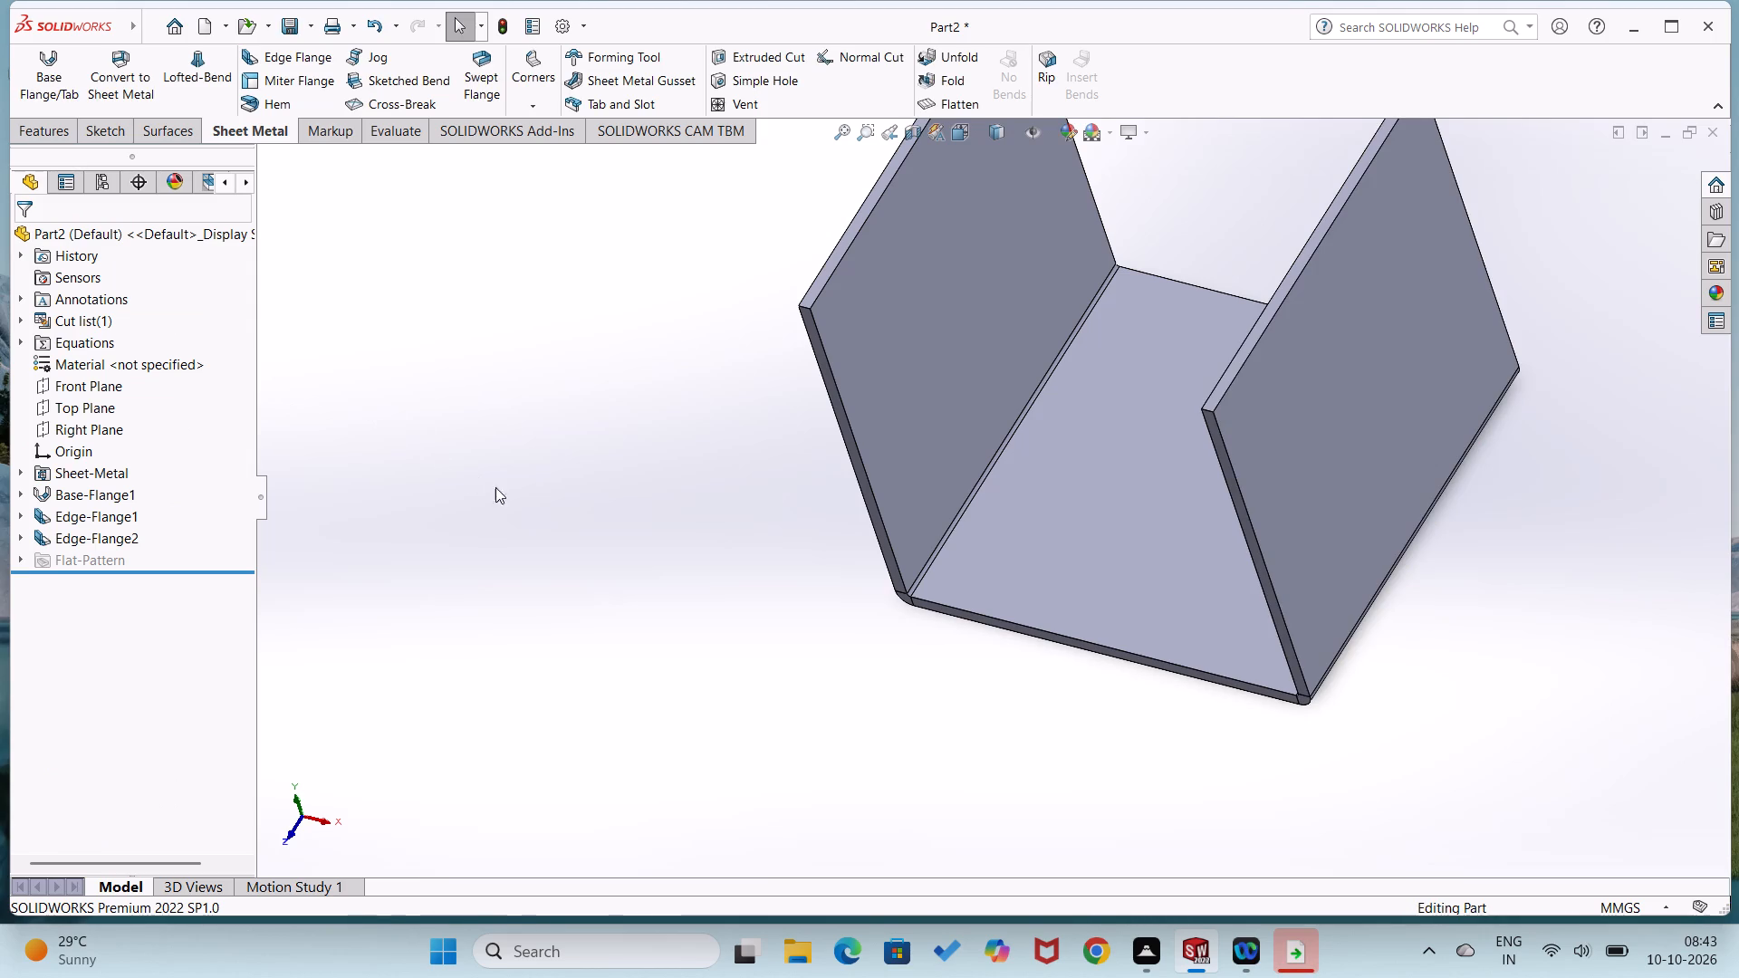
# Add a 50 mm edge flange pointing outward from the top edge of the left upright flange.
pyautogui.moveTo(502, 494); pyautogui.dragTo(559, 535, button='middle')
pyautogui.scroll(1, 559, 535)
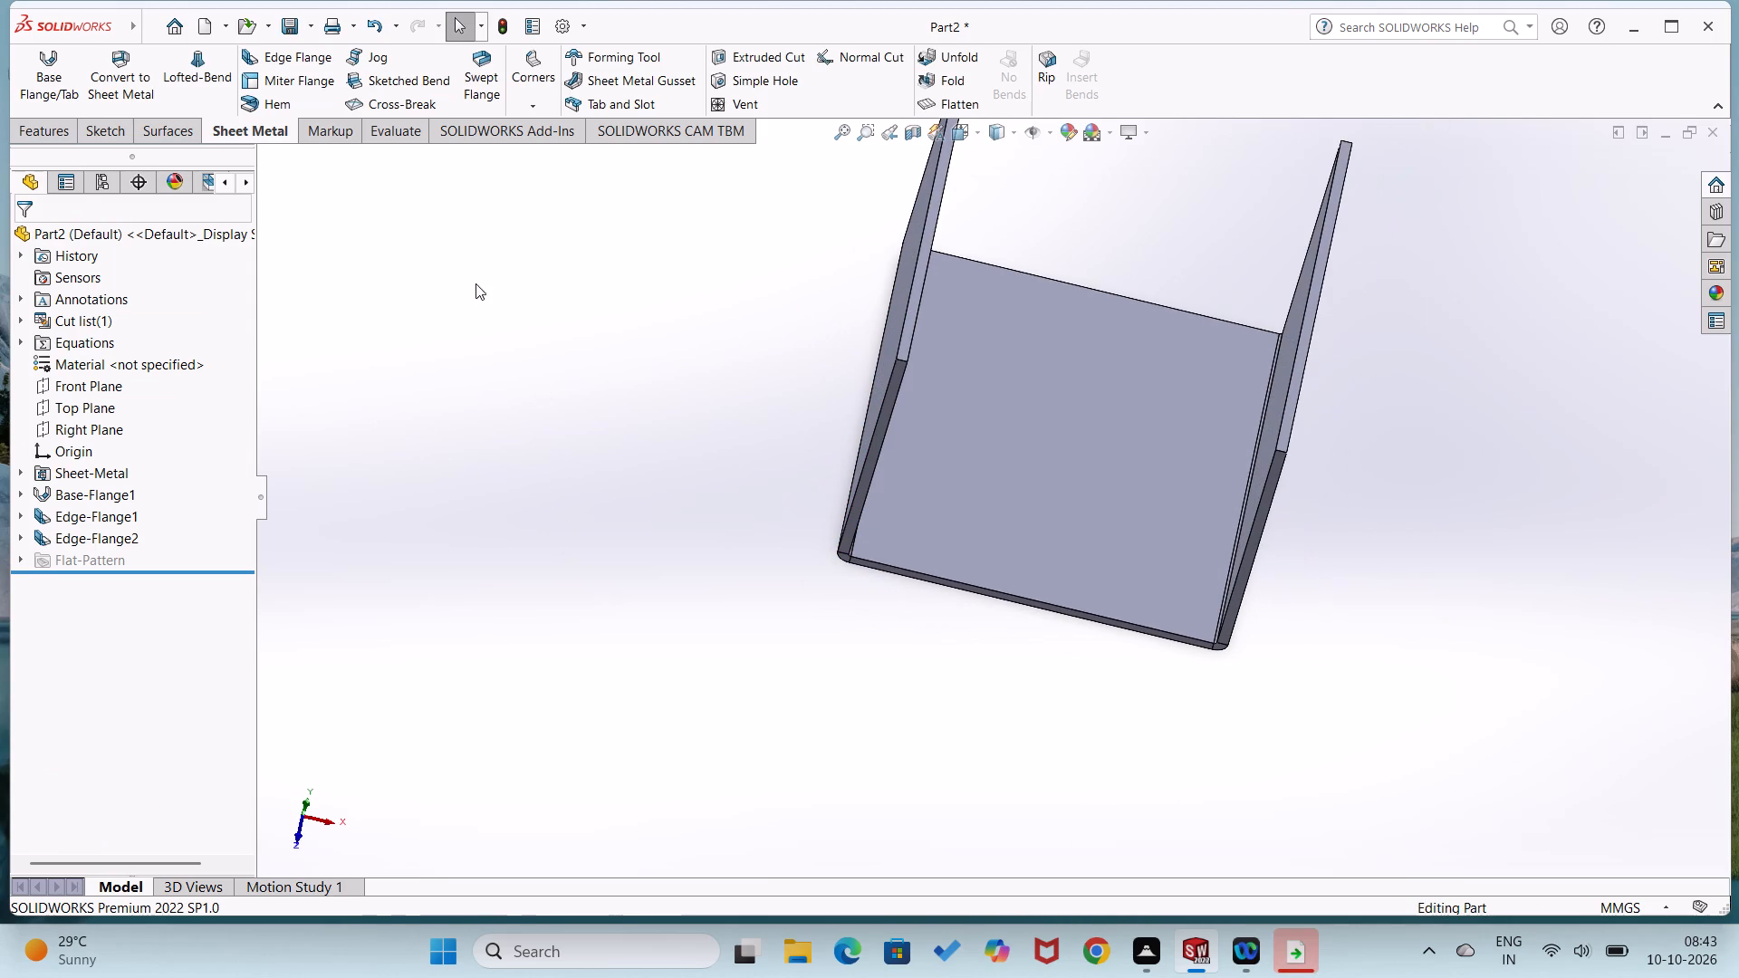
pyautogui.click(297, 51)
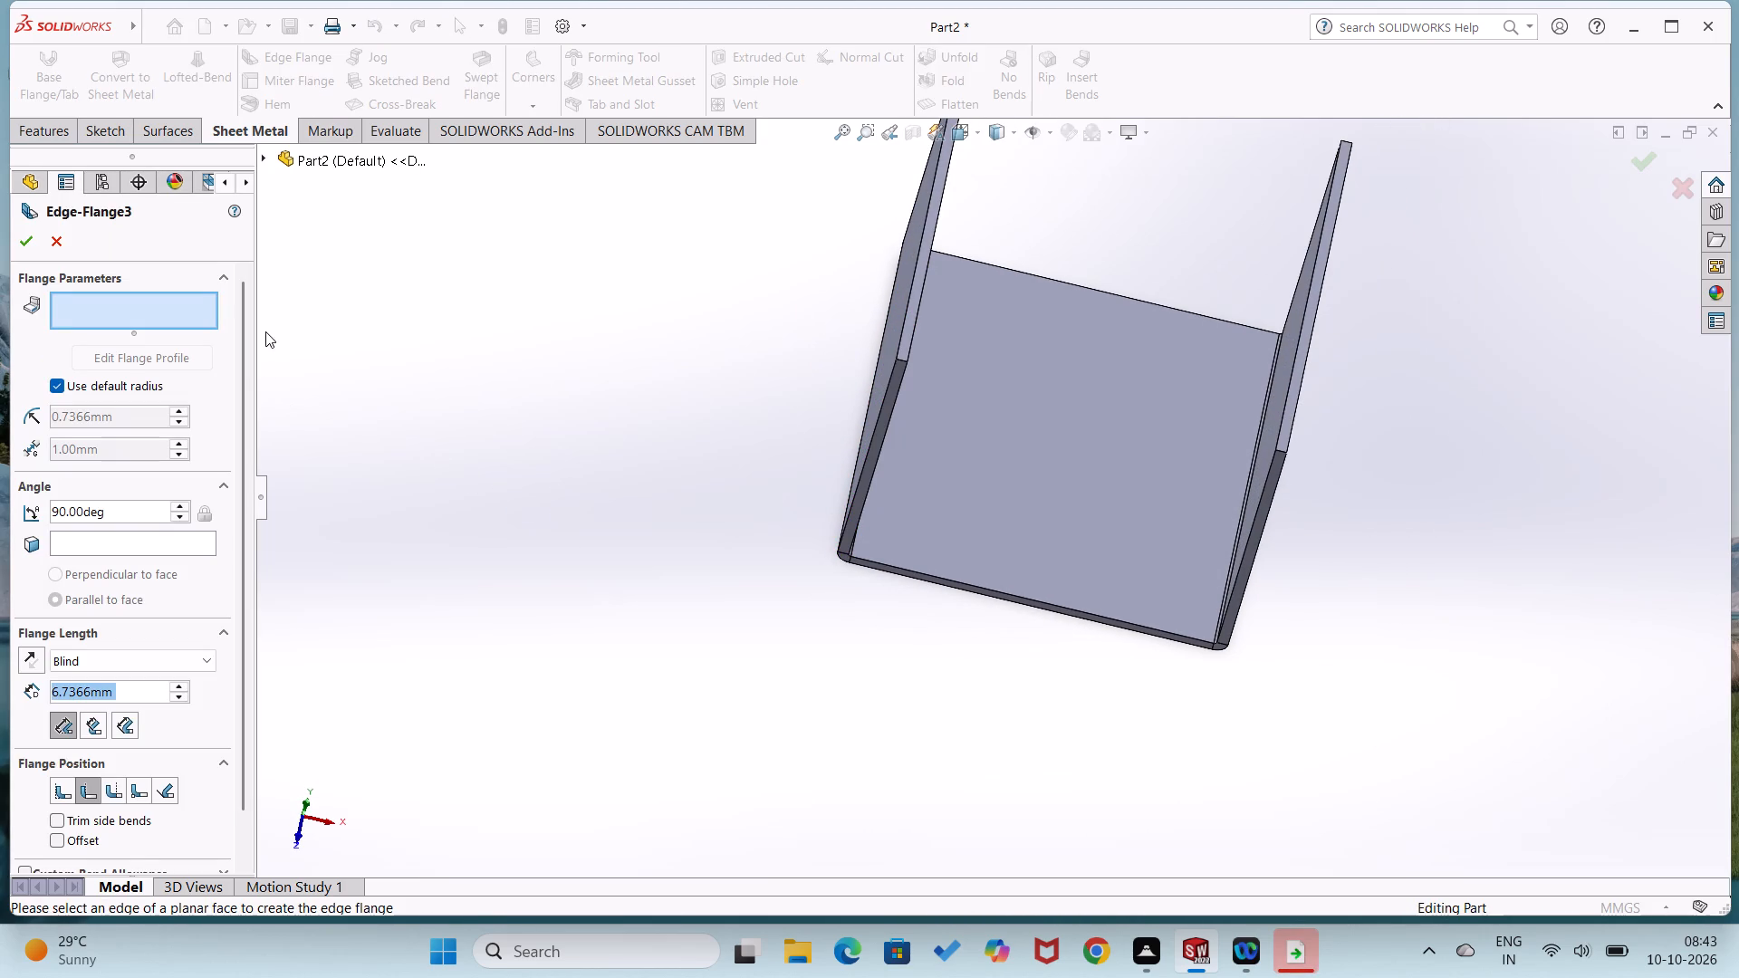
pyautogui.click(904, 329)
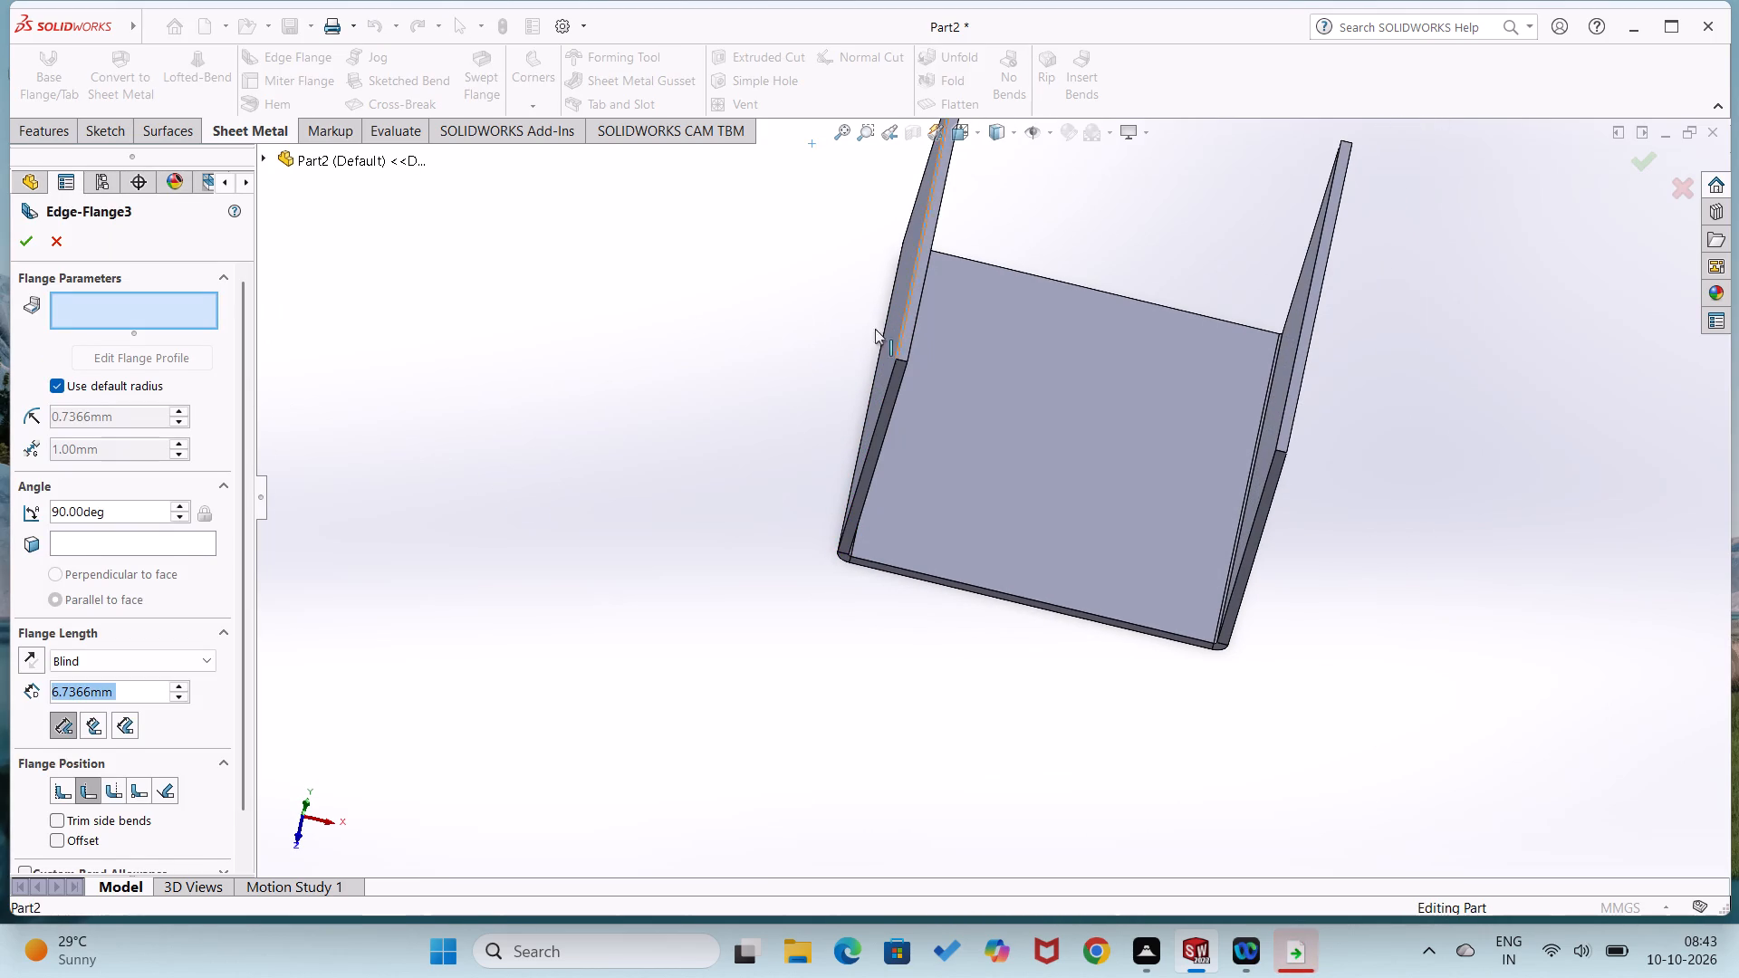
pyautogui.click(745, 333)
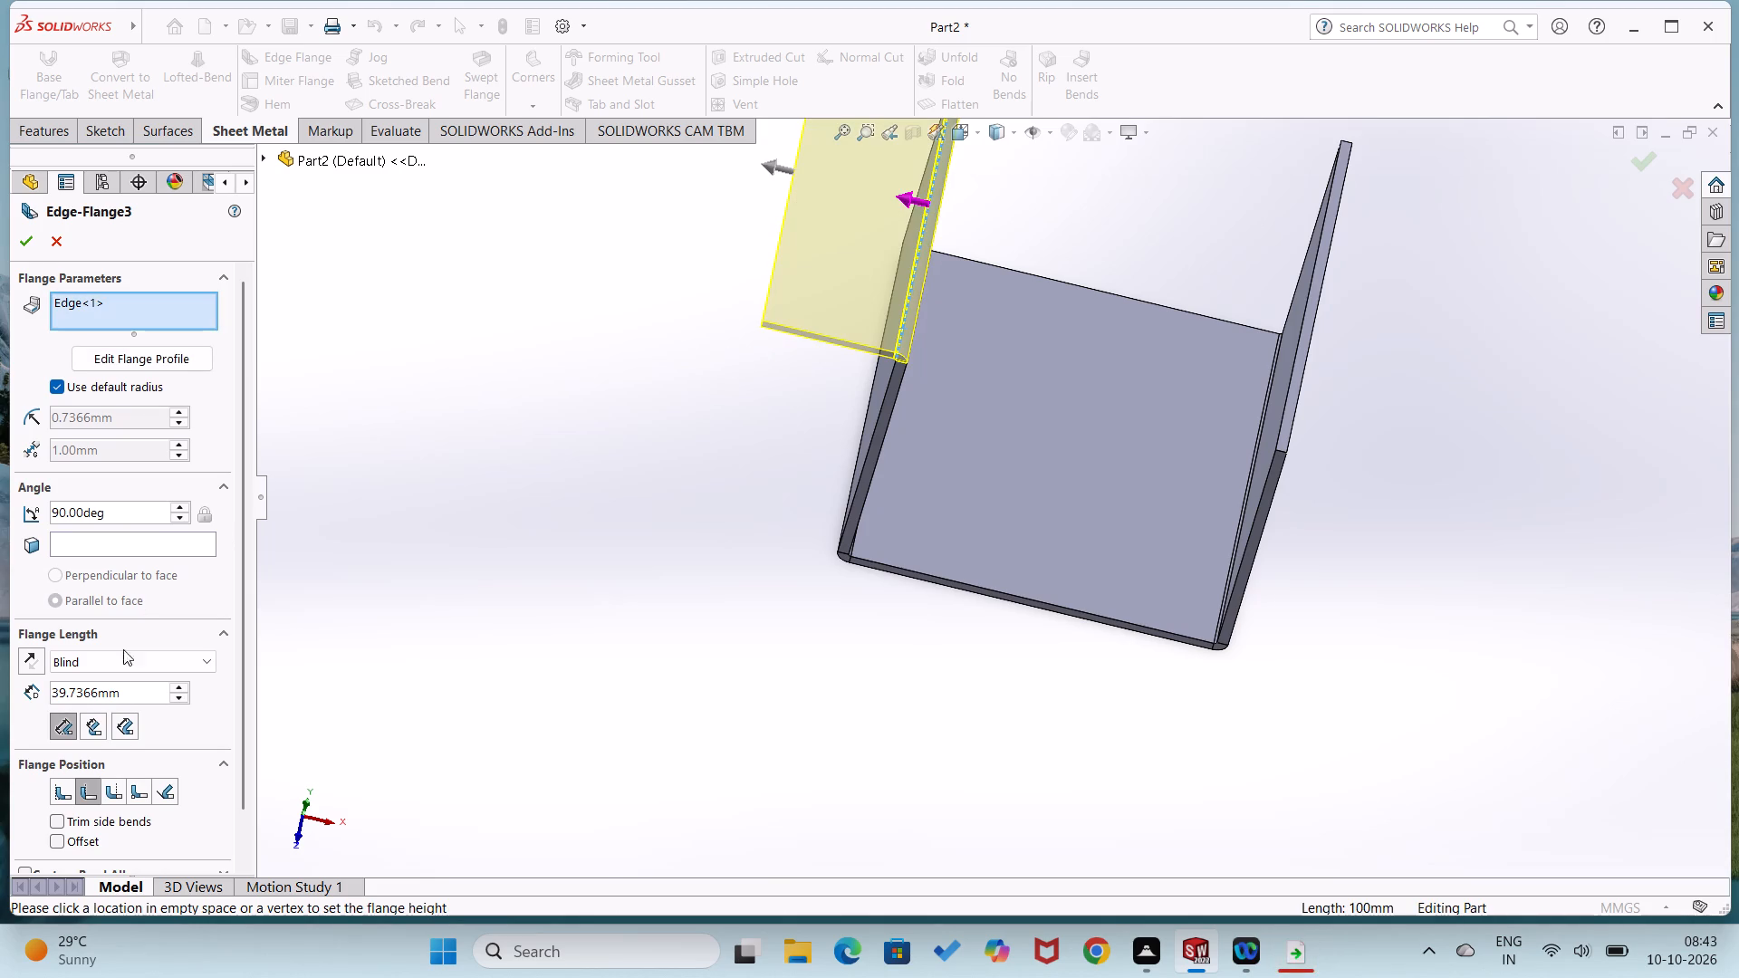
pyautogui.moveTo(135, 693); pyautogui.dragTo(0, 658)
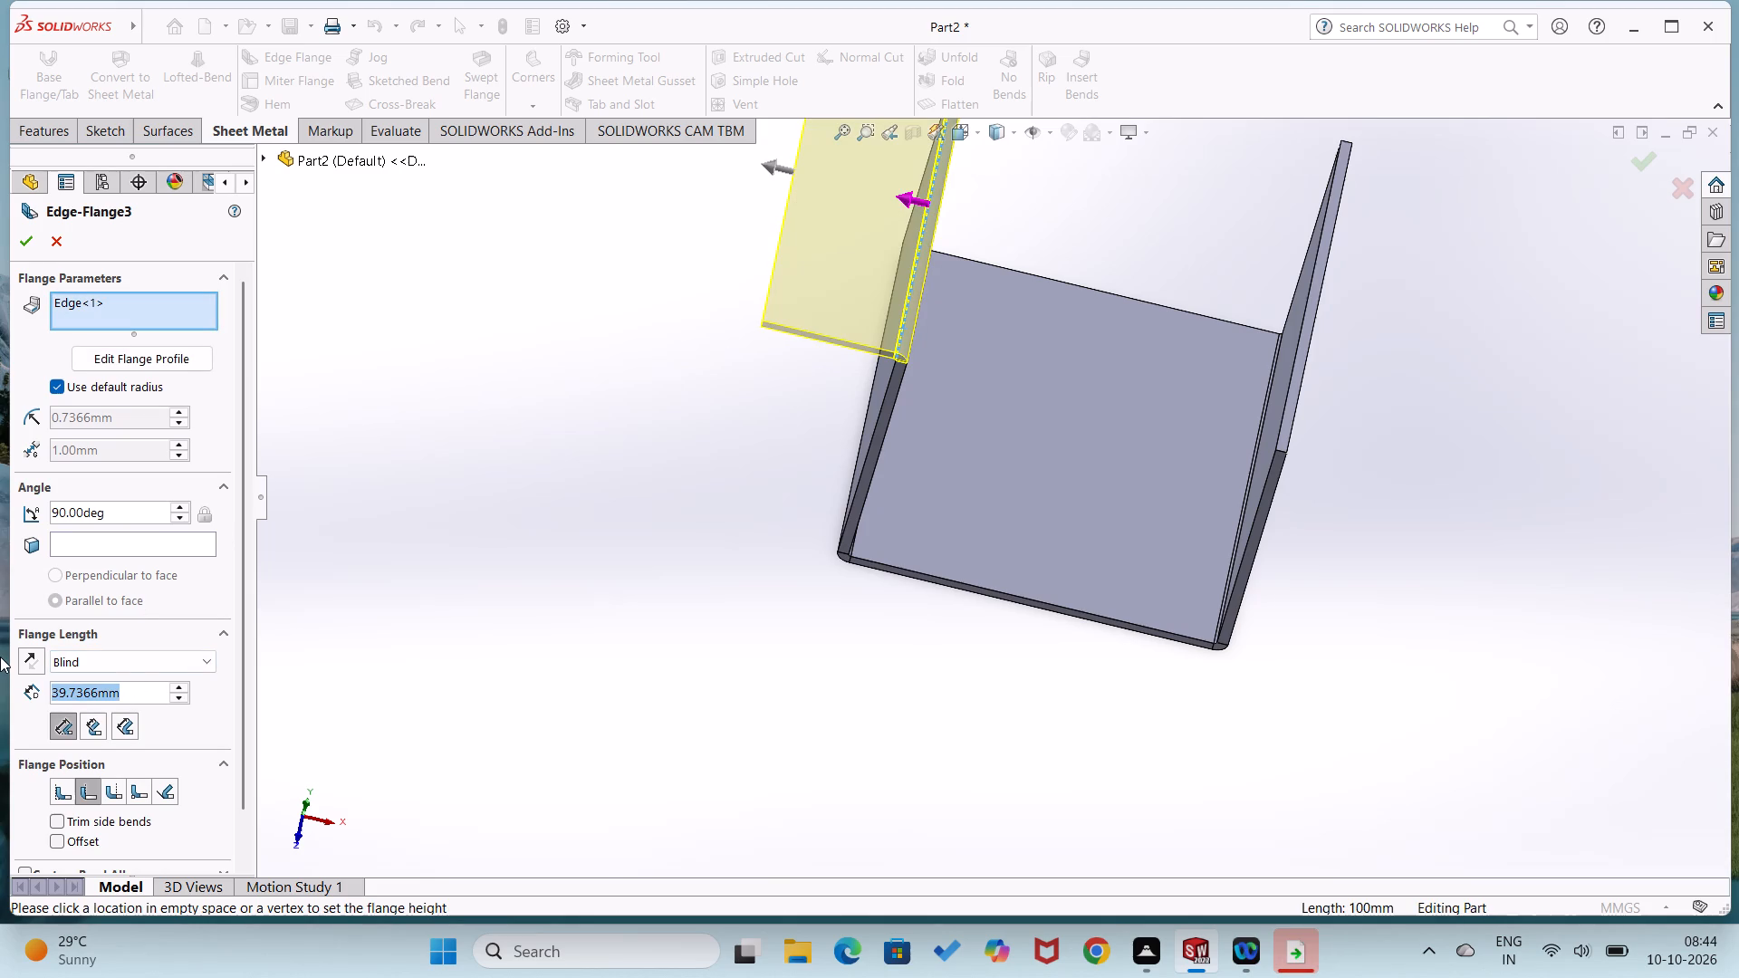
pyautogui.write('50')
pyautogui.press('Return')
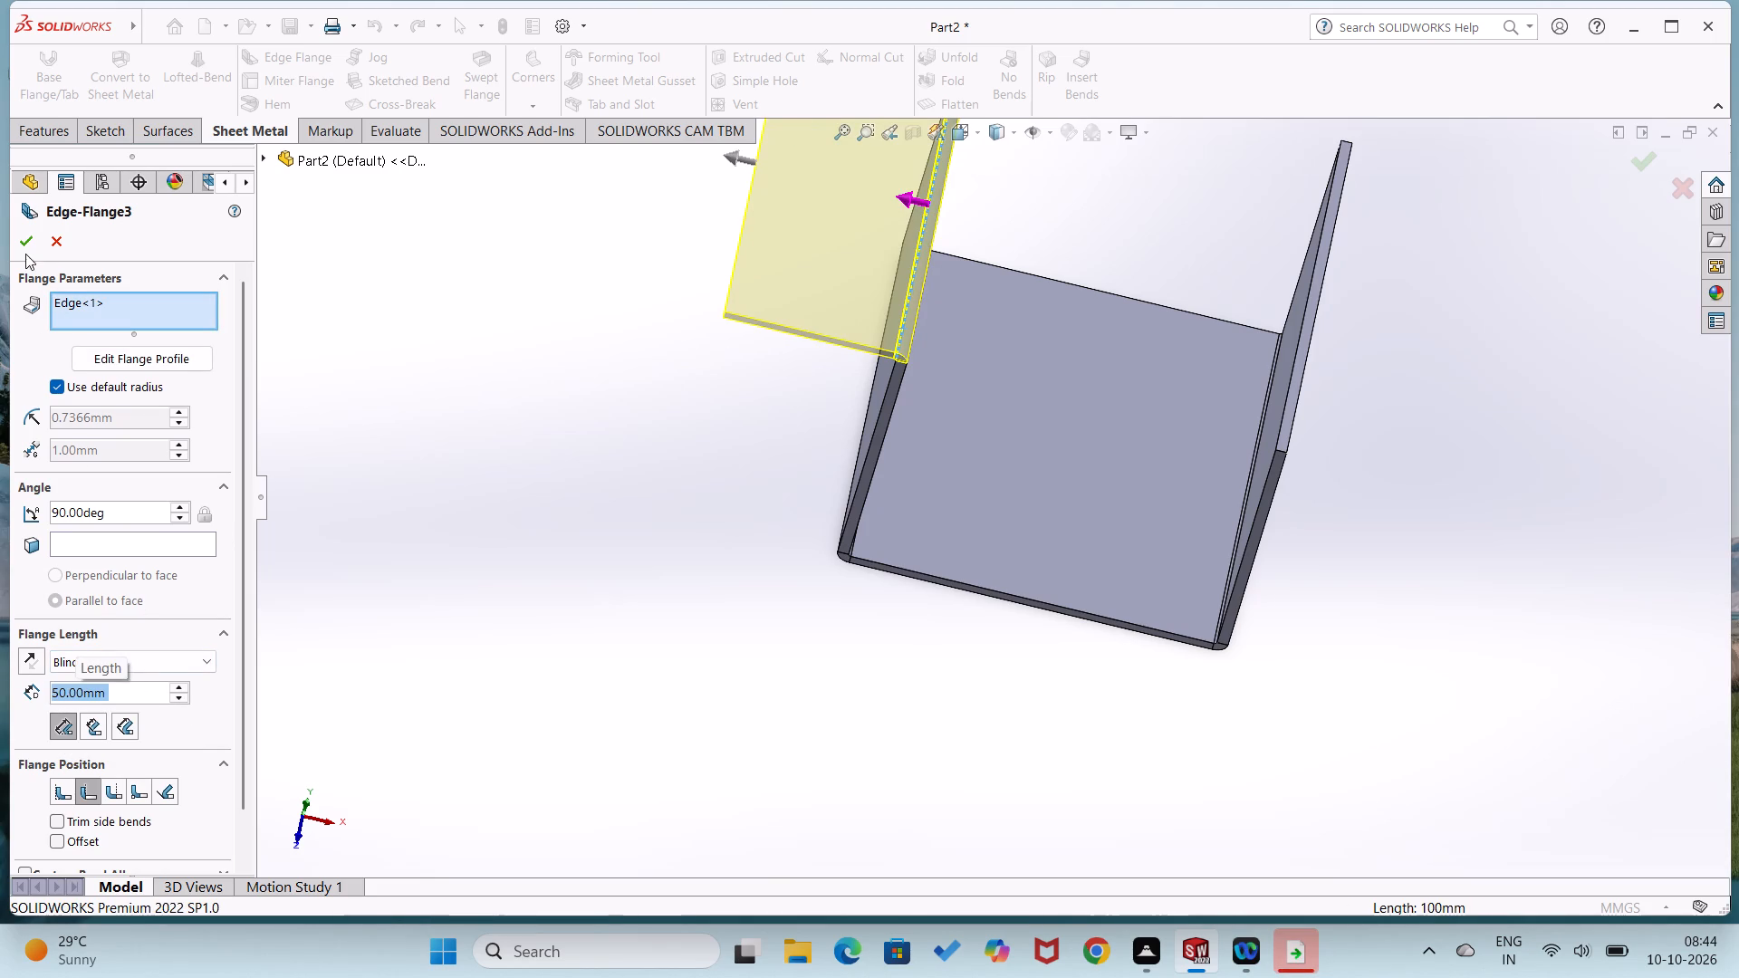
pyautogui.click(24, 250)
pyautogui.click(497, 485)
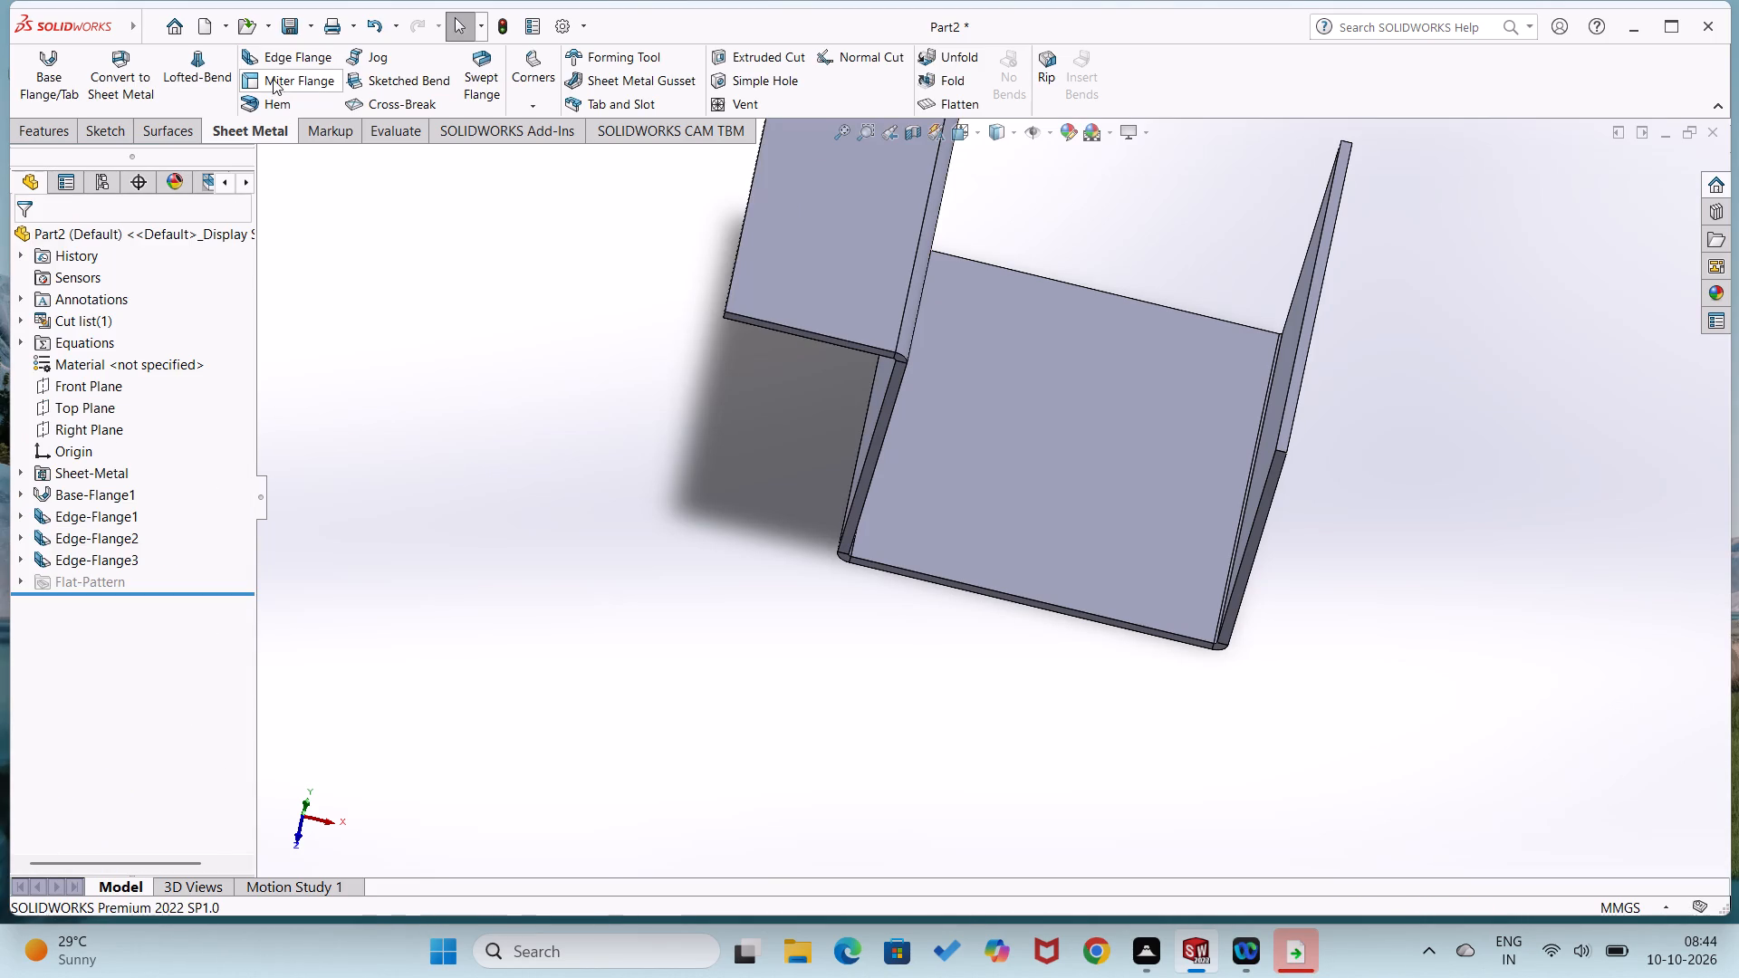
# Add a 50 mm edge flange pointing outward from the top edge of the right upright flange.
pyautogui.click(283, 57)
pyautogui.click(1291, 433)
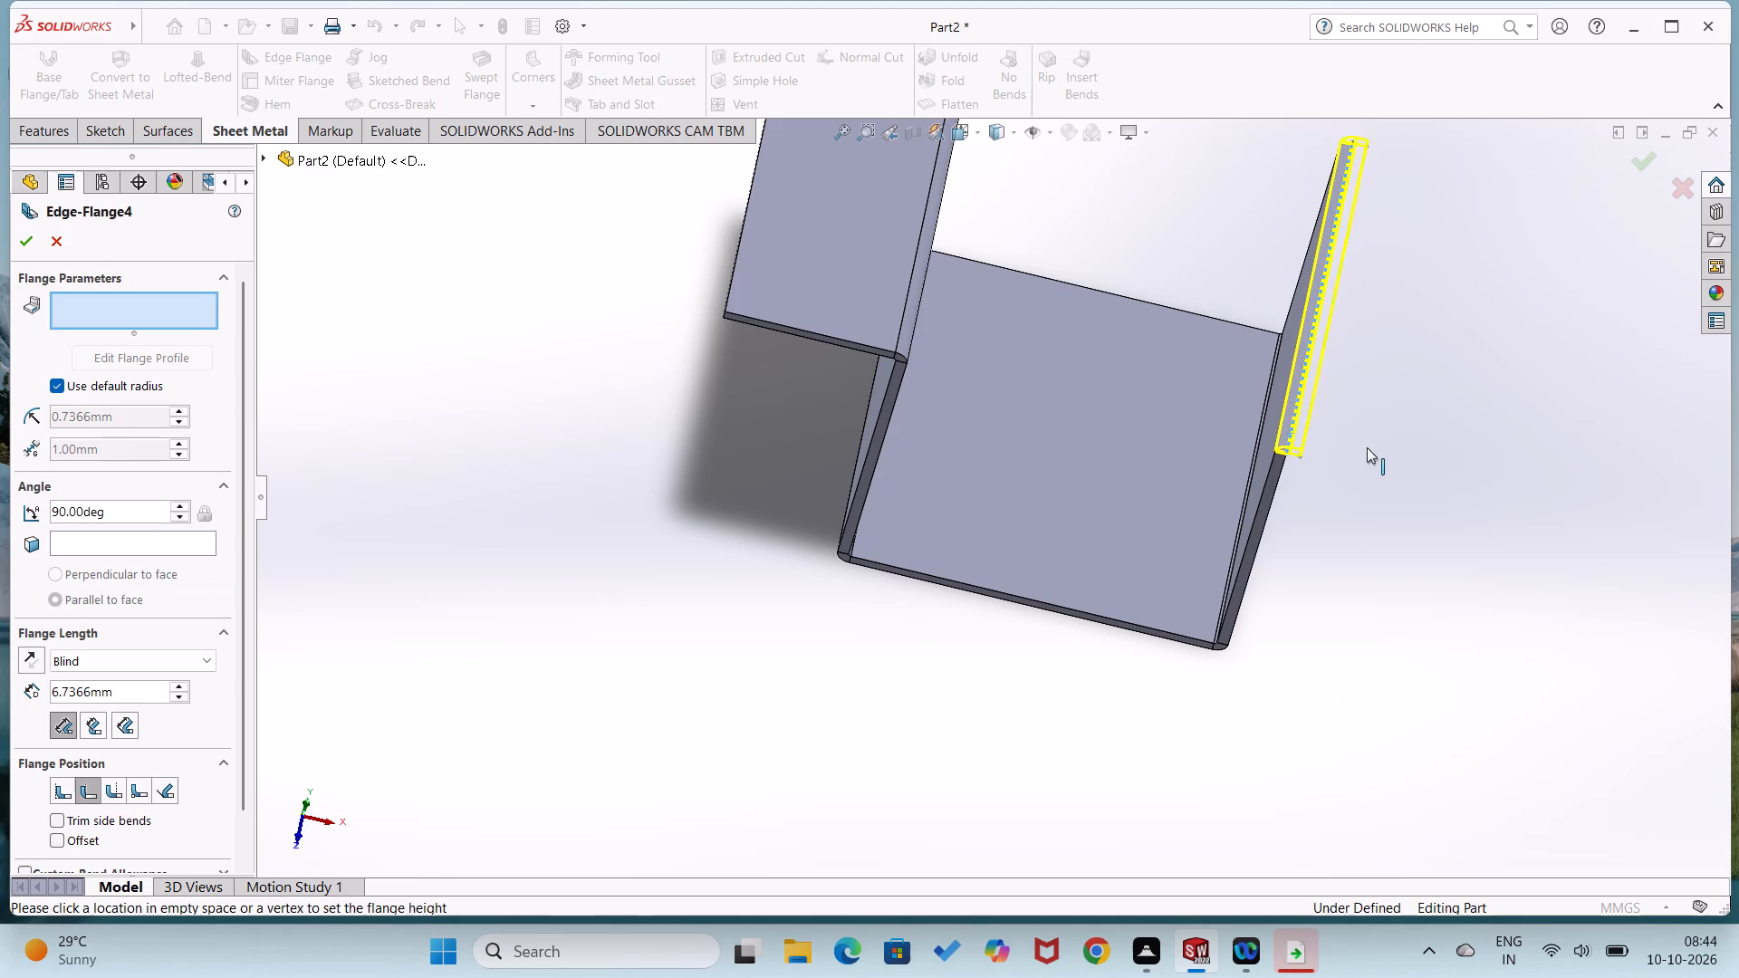
pyautogui.click(1395, 455)
pyautogui.write('50')
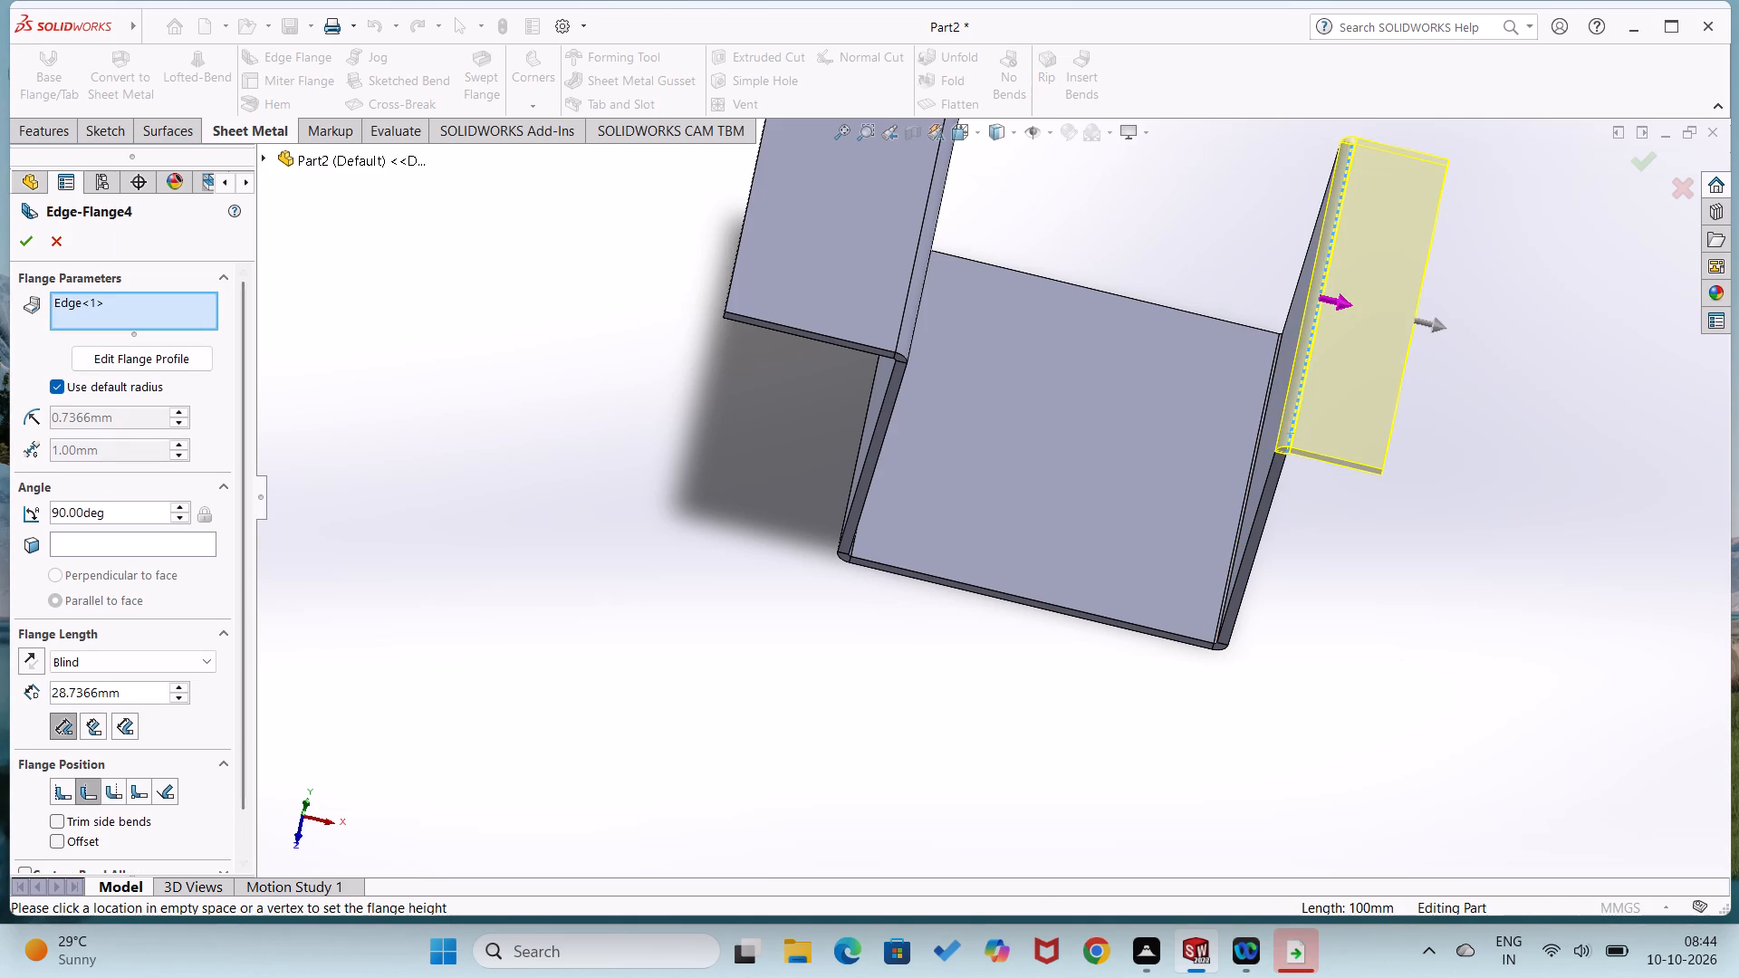
pyautogui.moveTo(127, 693); pyautogui.dragTo(14, 687)
pyautogui.write('50')
pyautogui.press('Return')
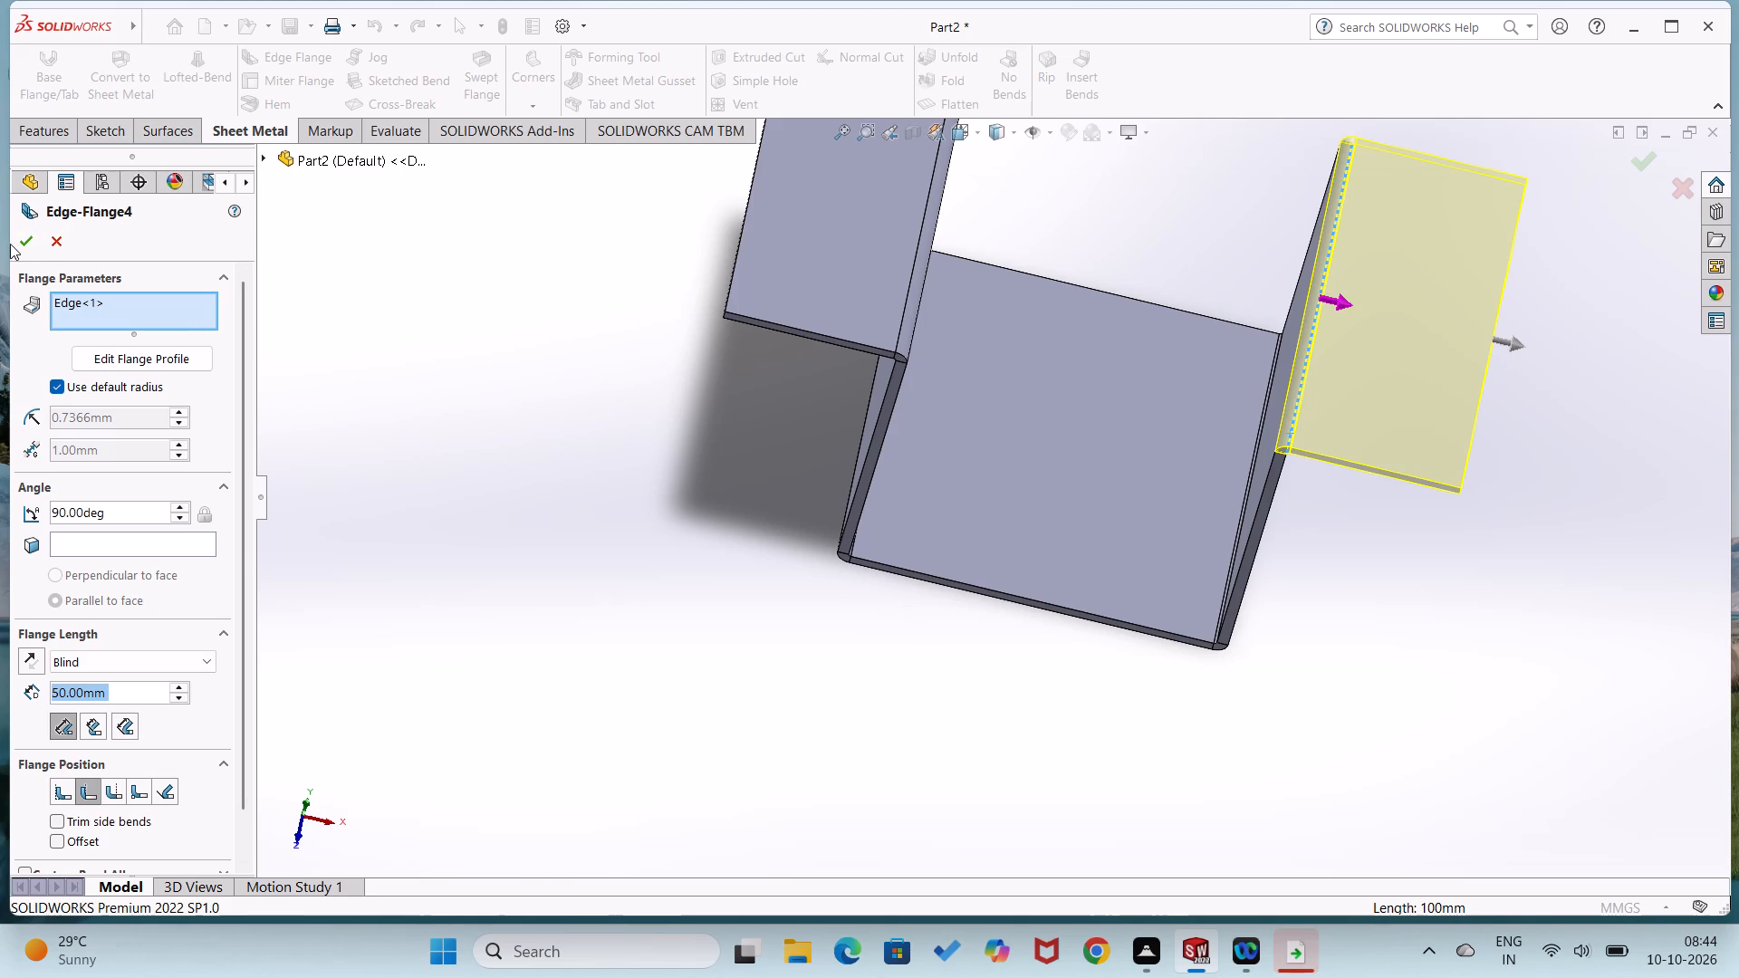
pyautogui.click(17, 244)
pyautogui.click(459, 598)
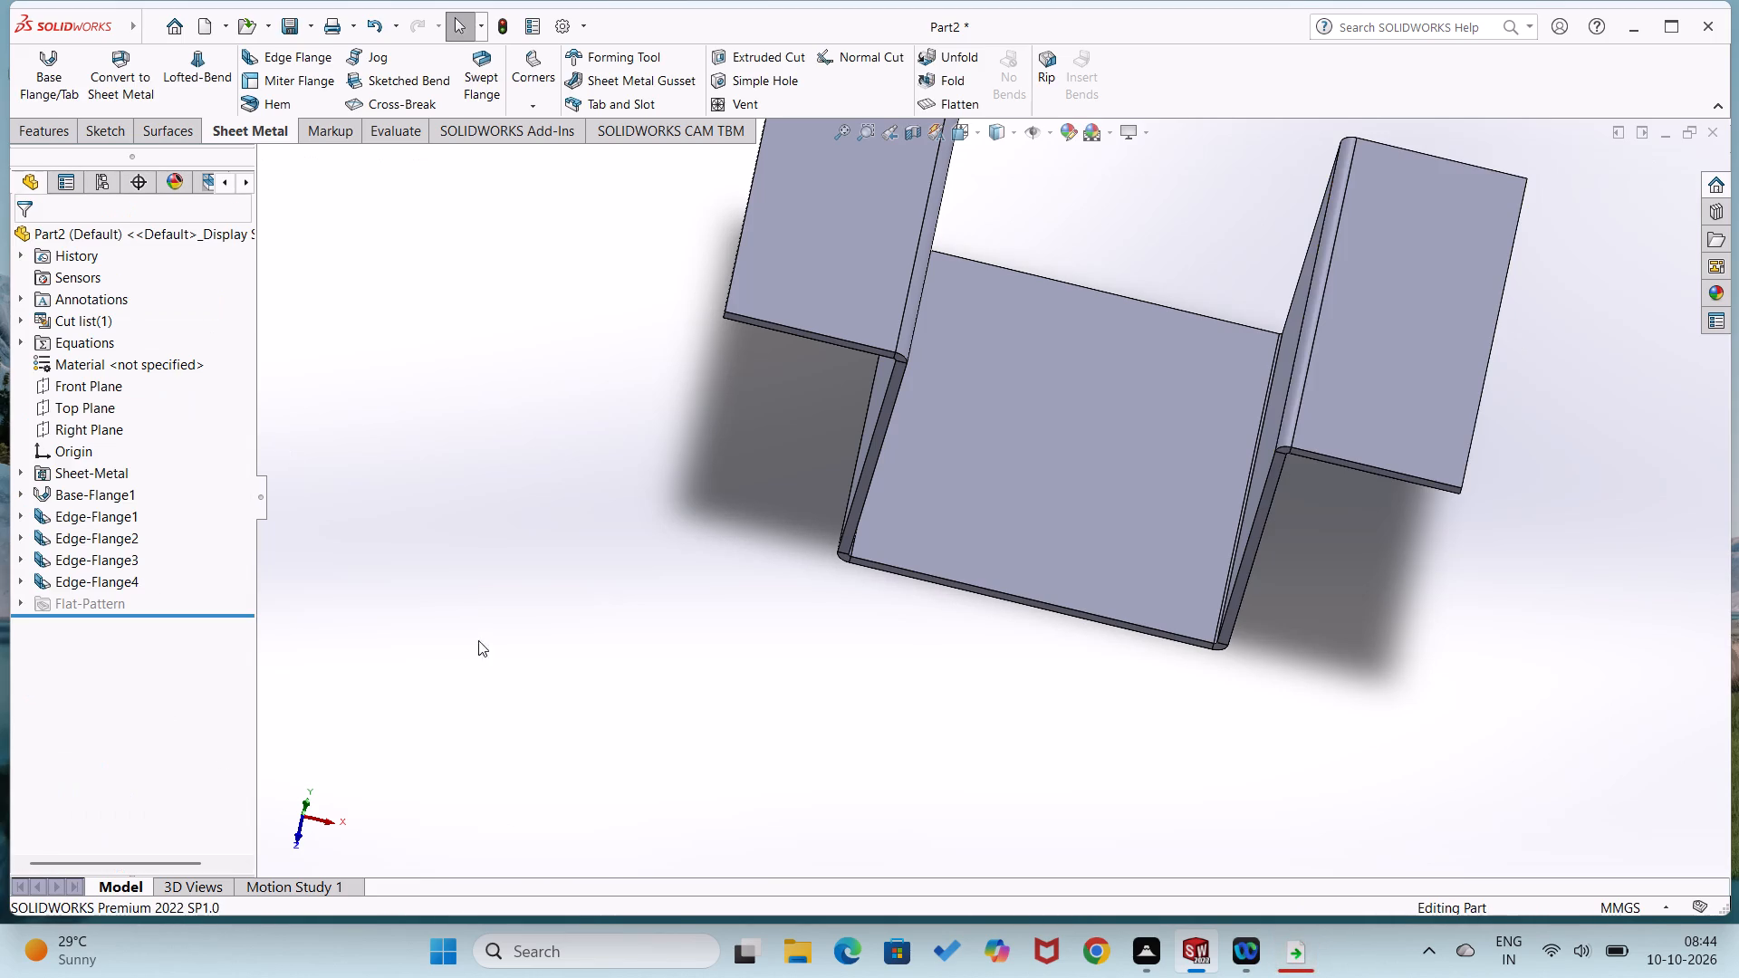
# Add a 100 mm upward edge flange along the base's front edge, between the two upright side flanges.
pyautogui.moveTo(729, 801); pyautogui.dragTo(752, 519, button='middle')
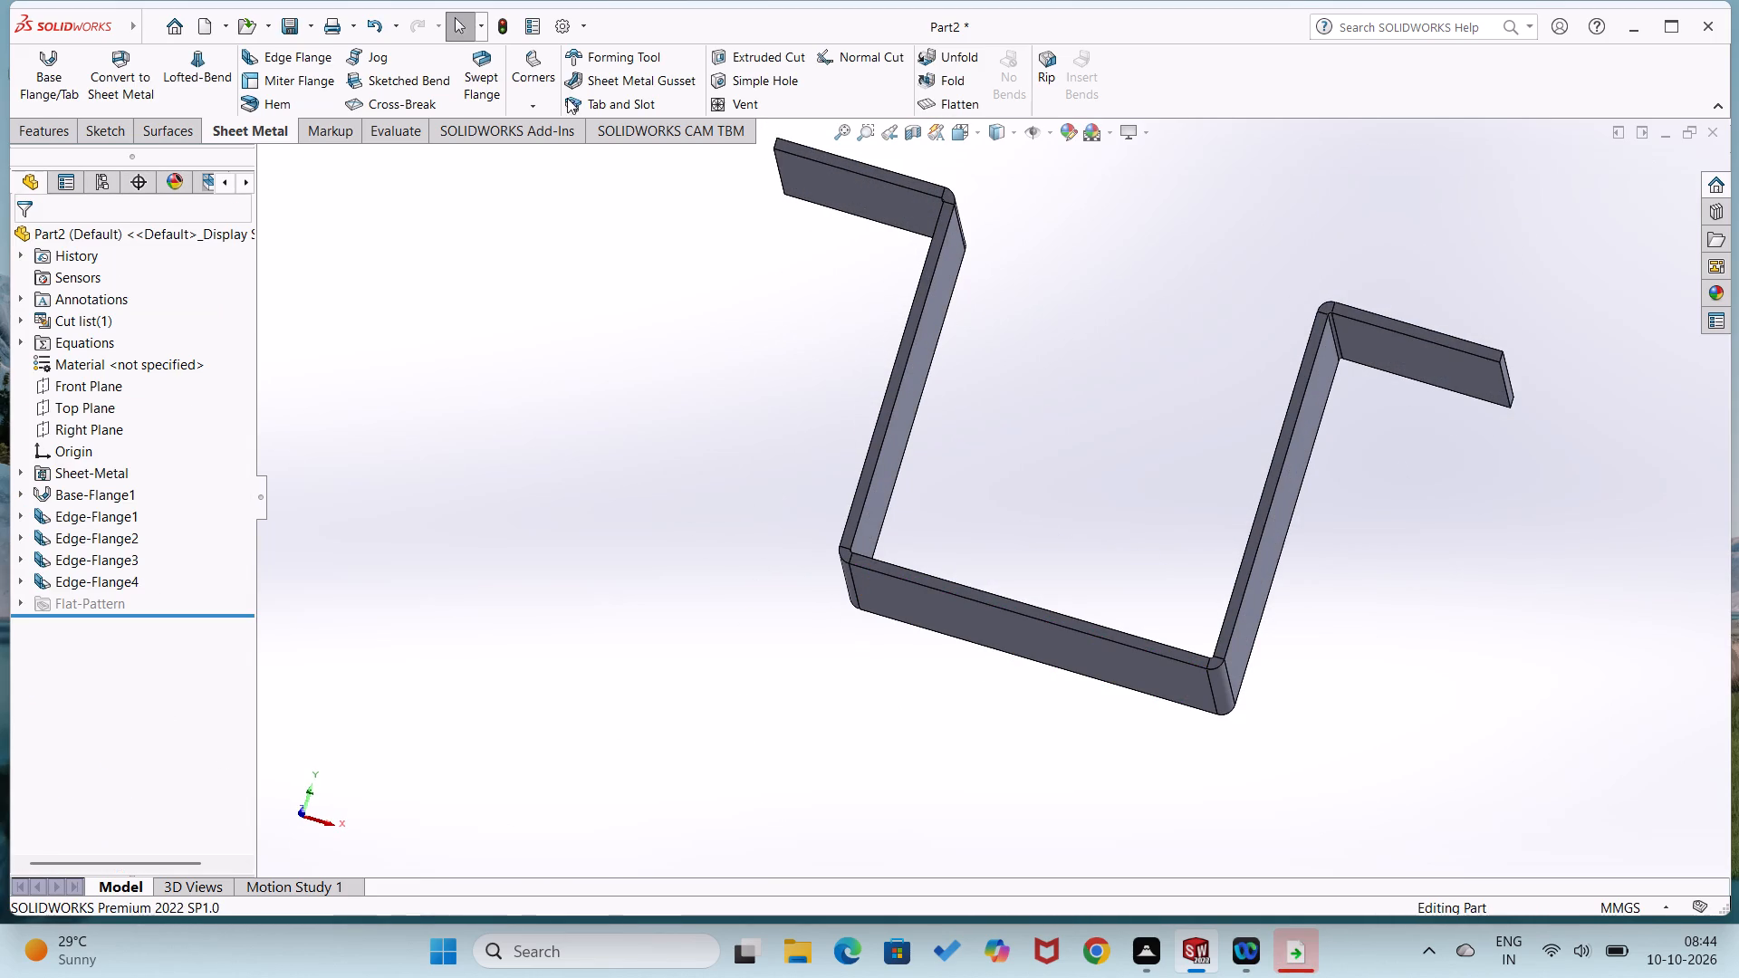
pyautogui.click(284, 65)
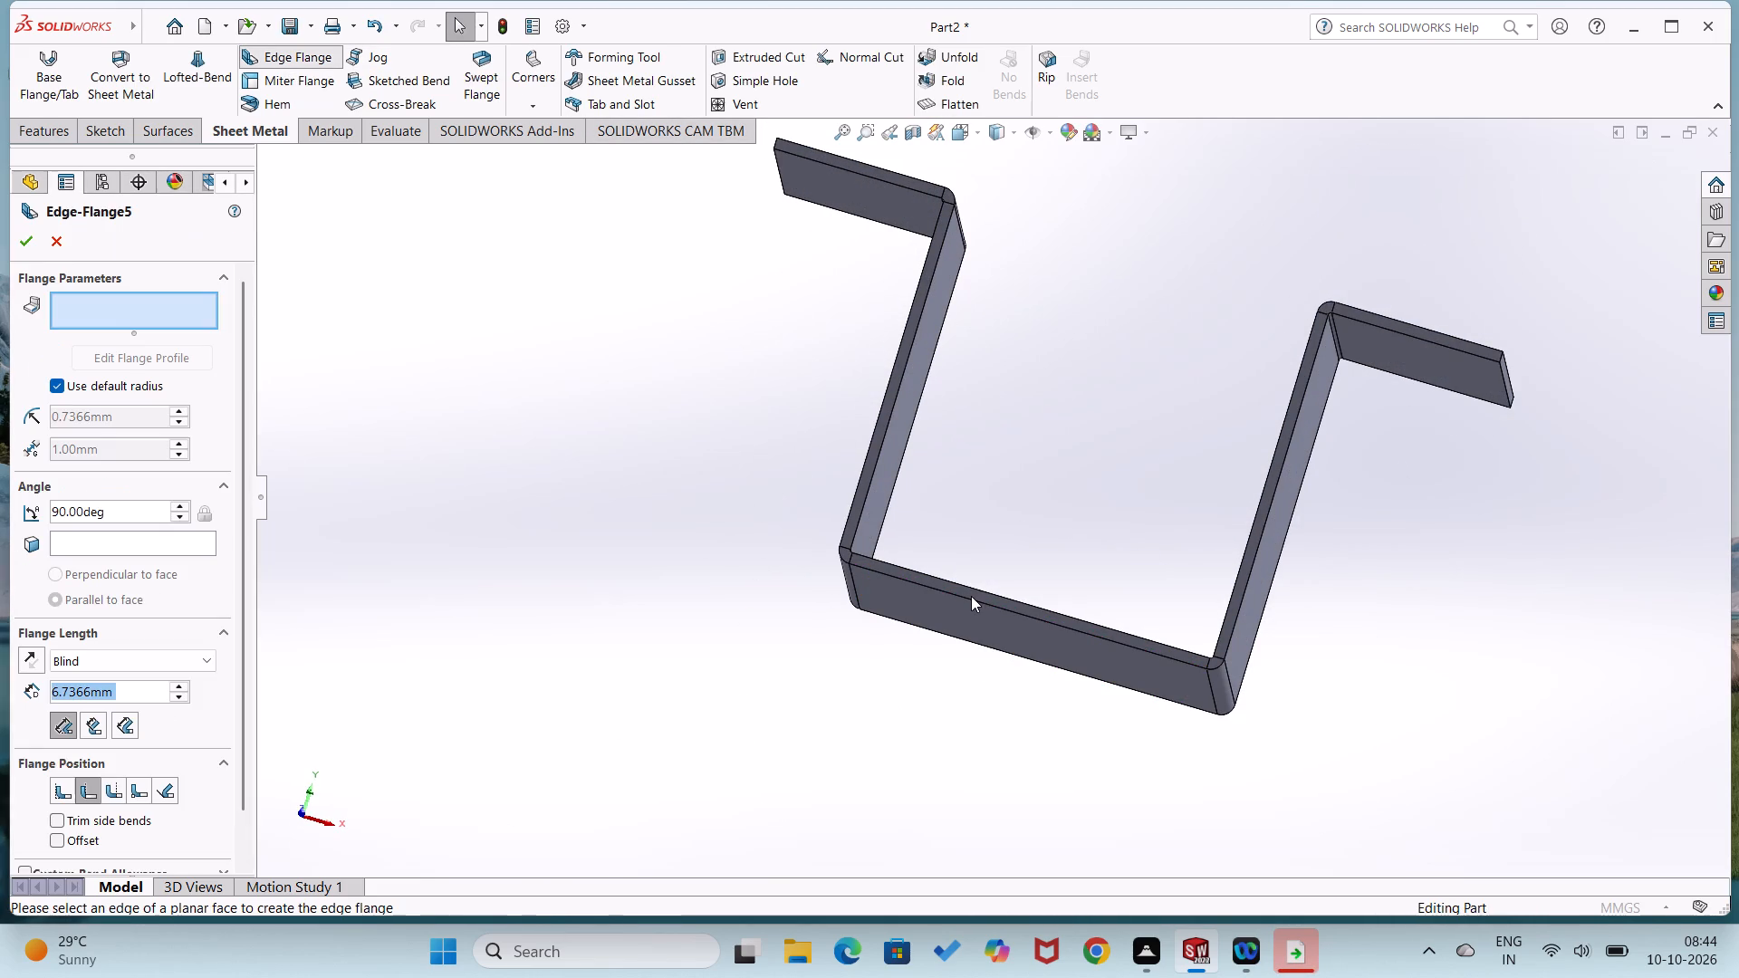
pyautogui.click(964, 596)
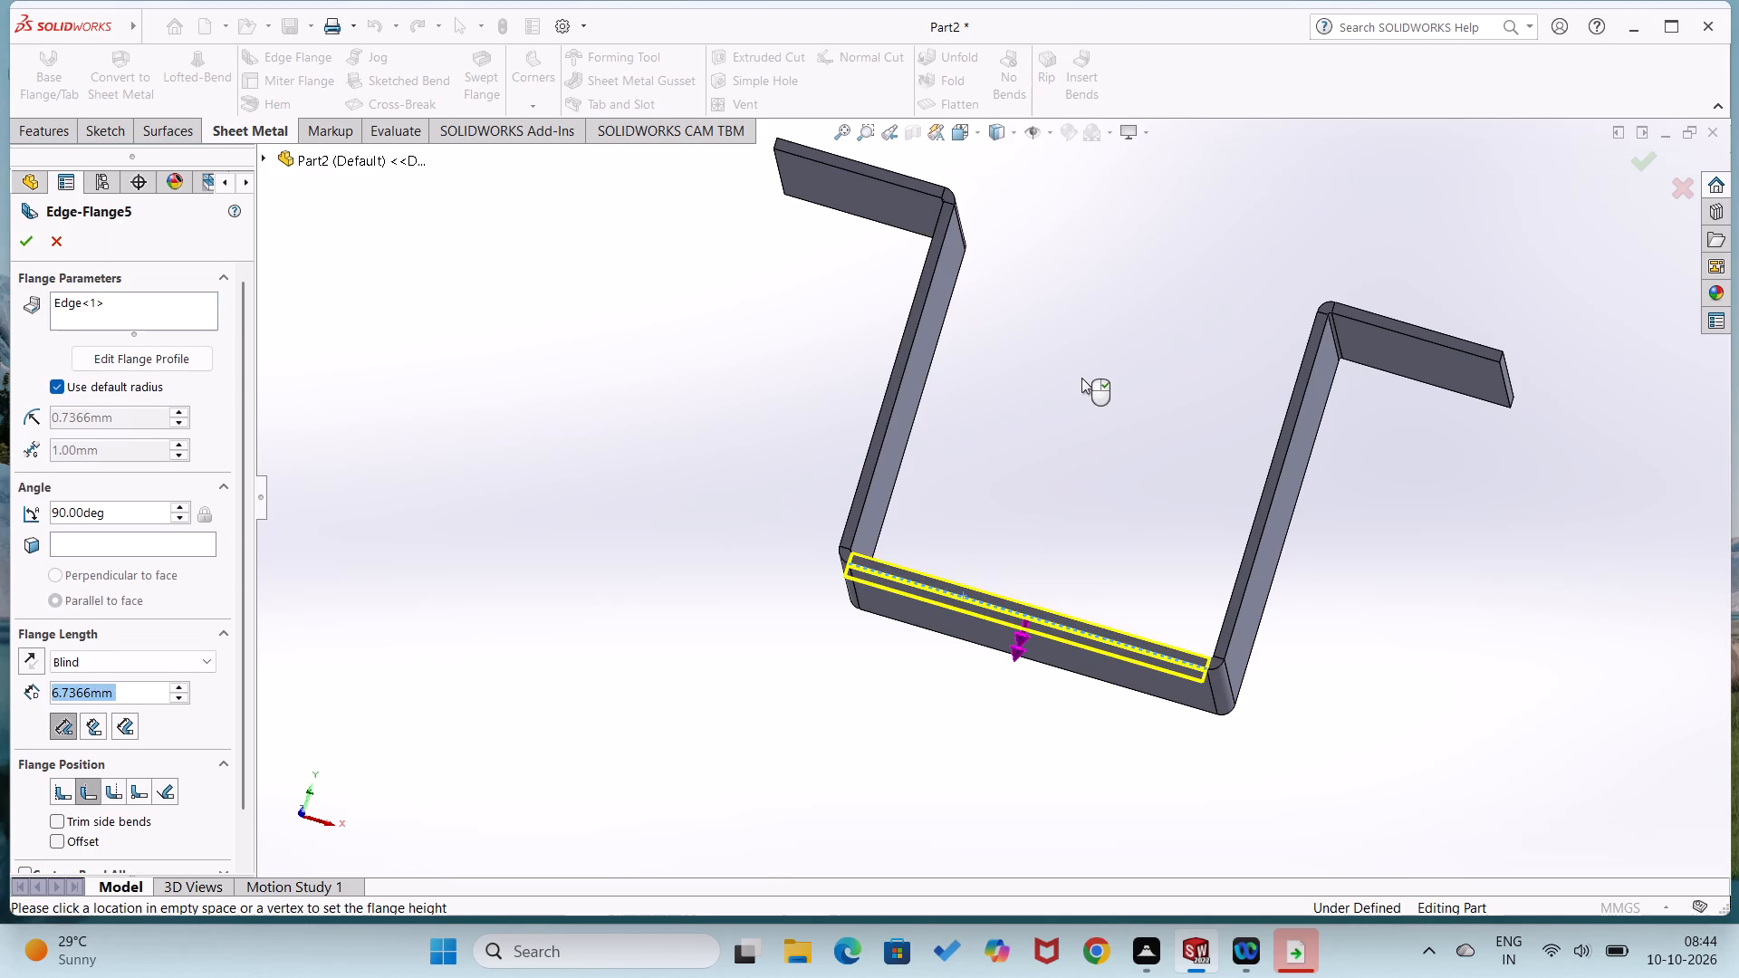
pyautogui.click(1105, 333)
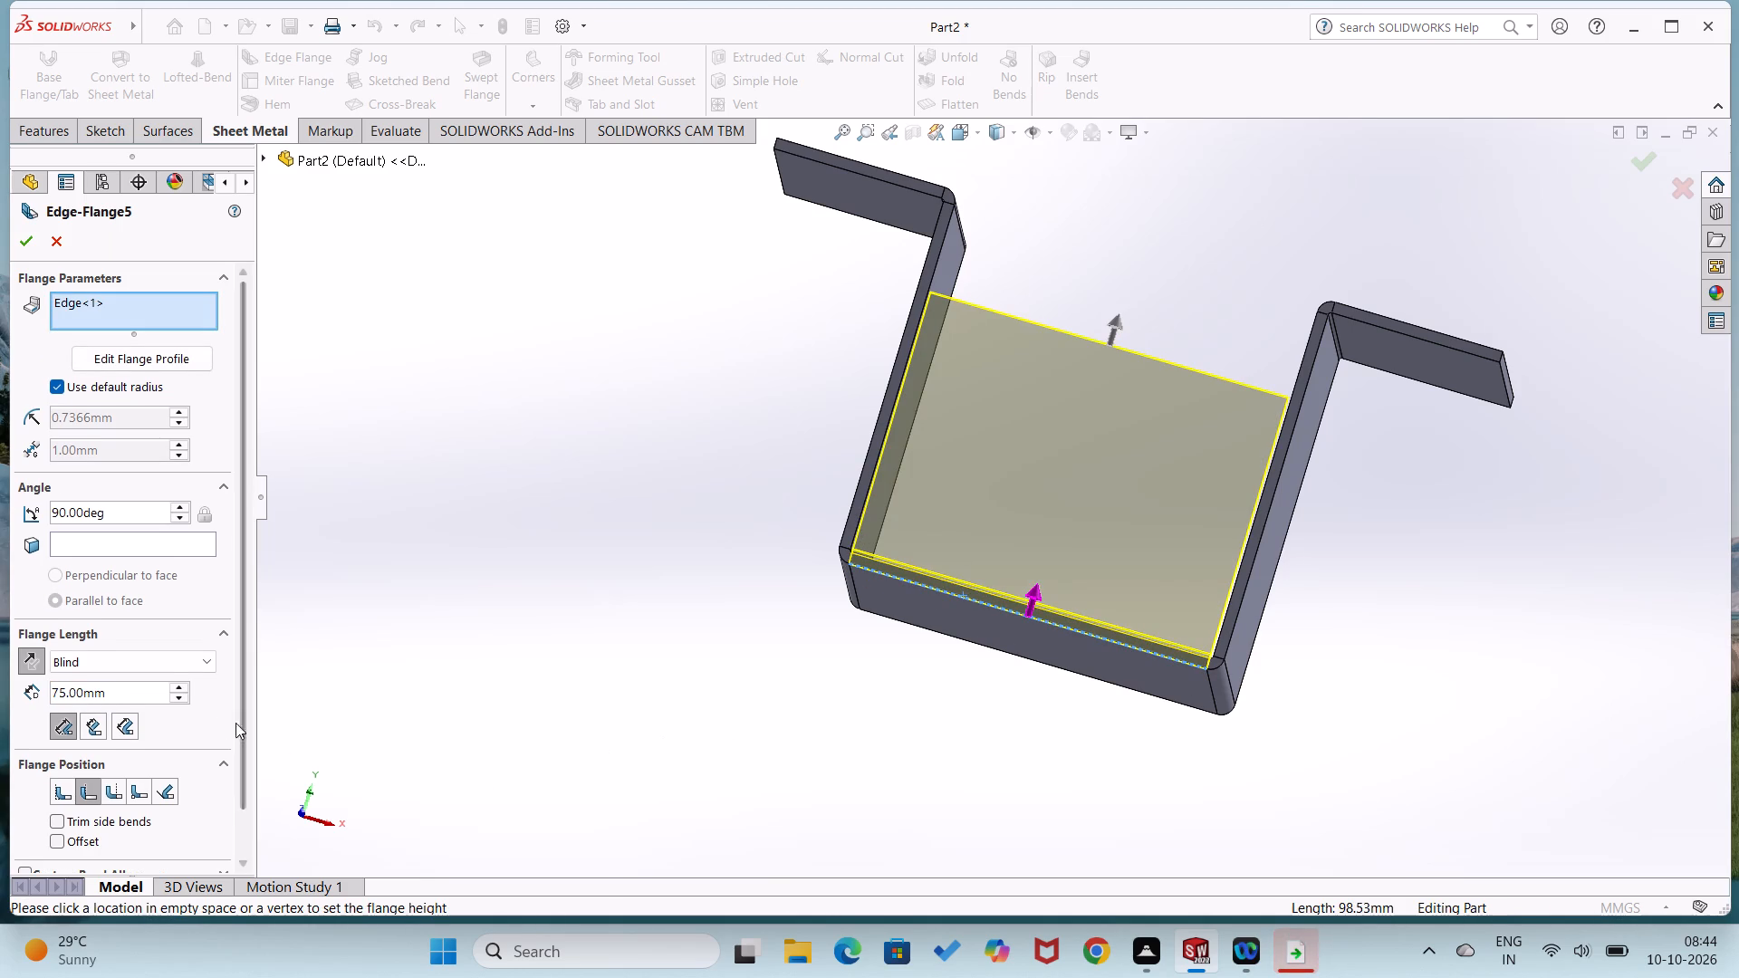
pyautogui.click(184, 686)
pyautogui.click(184, 686)
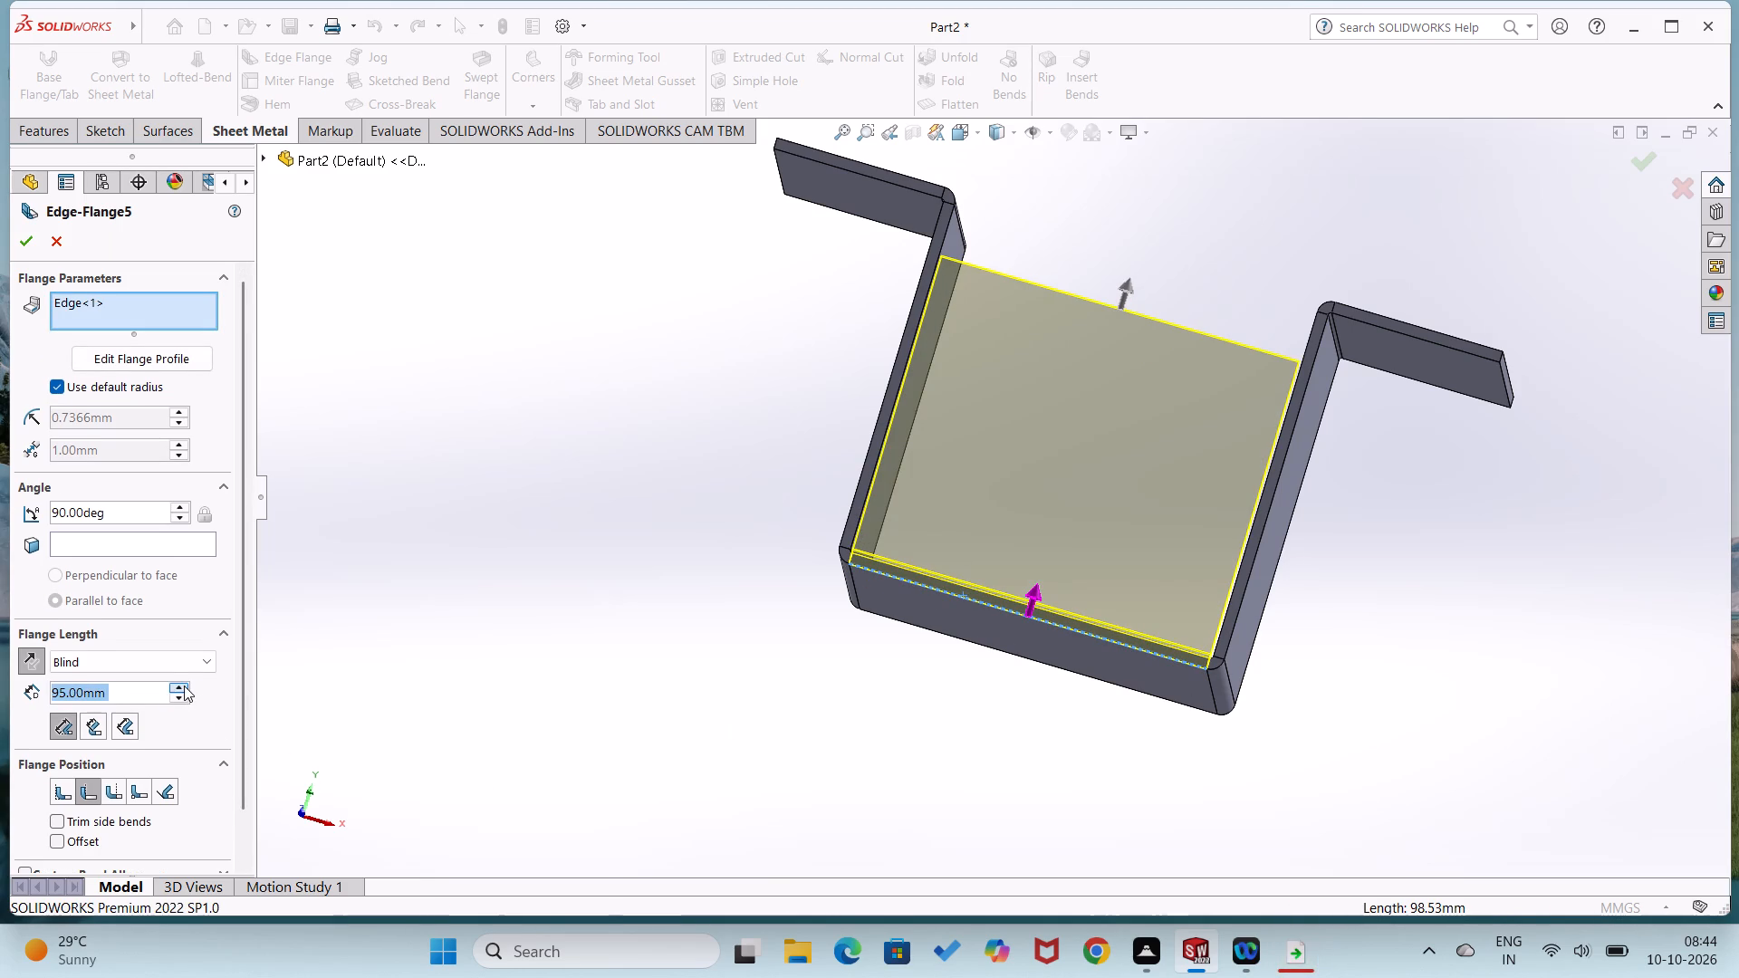
pyautogui.press('1')
pyautogui.write('00')
pyautogui.press('Return')
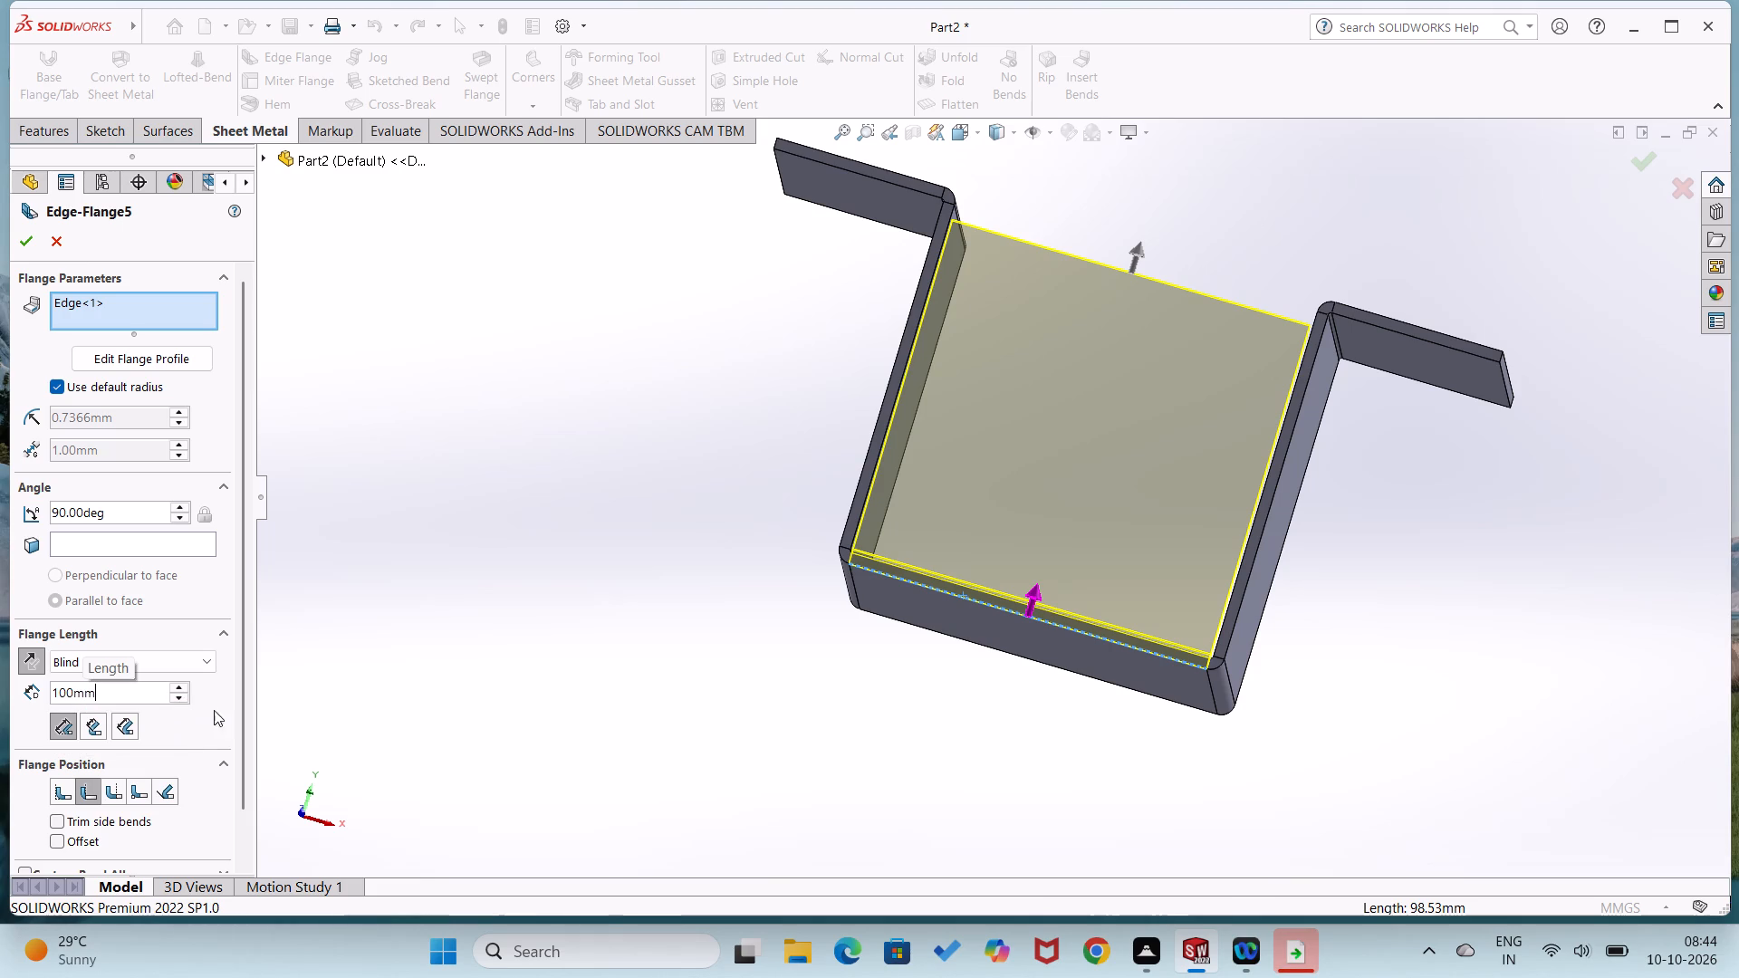
pyautogui.click(17, 244)
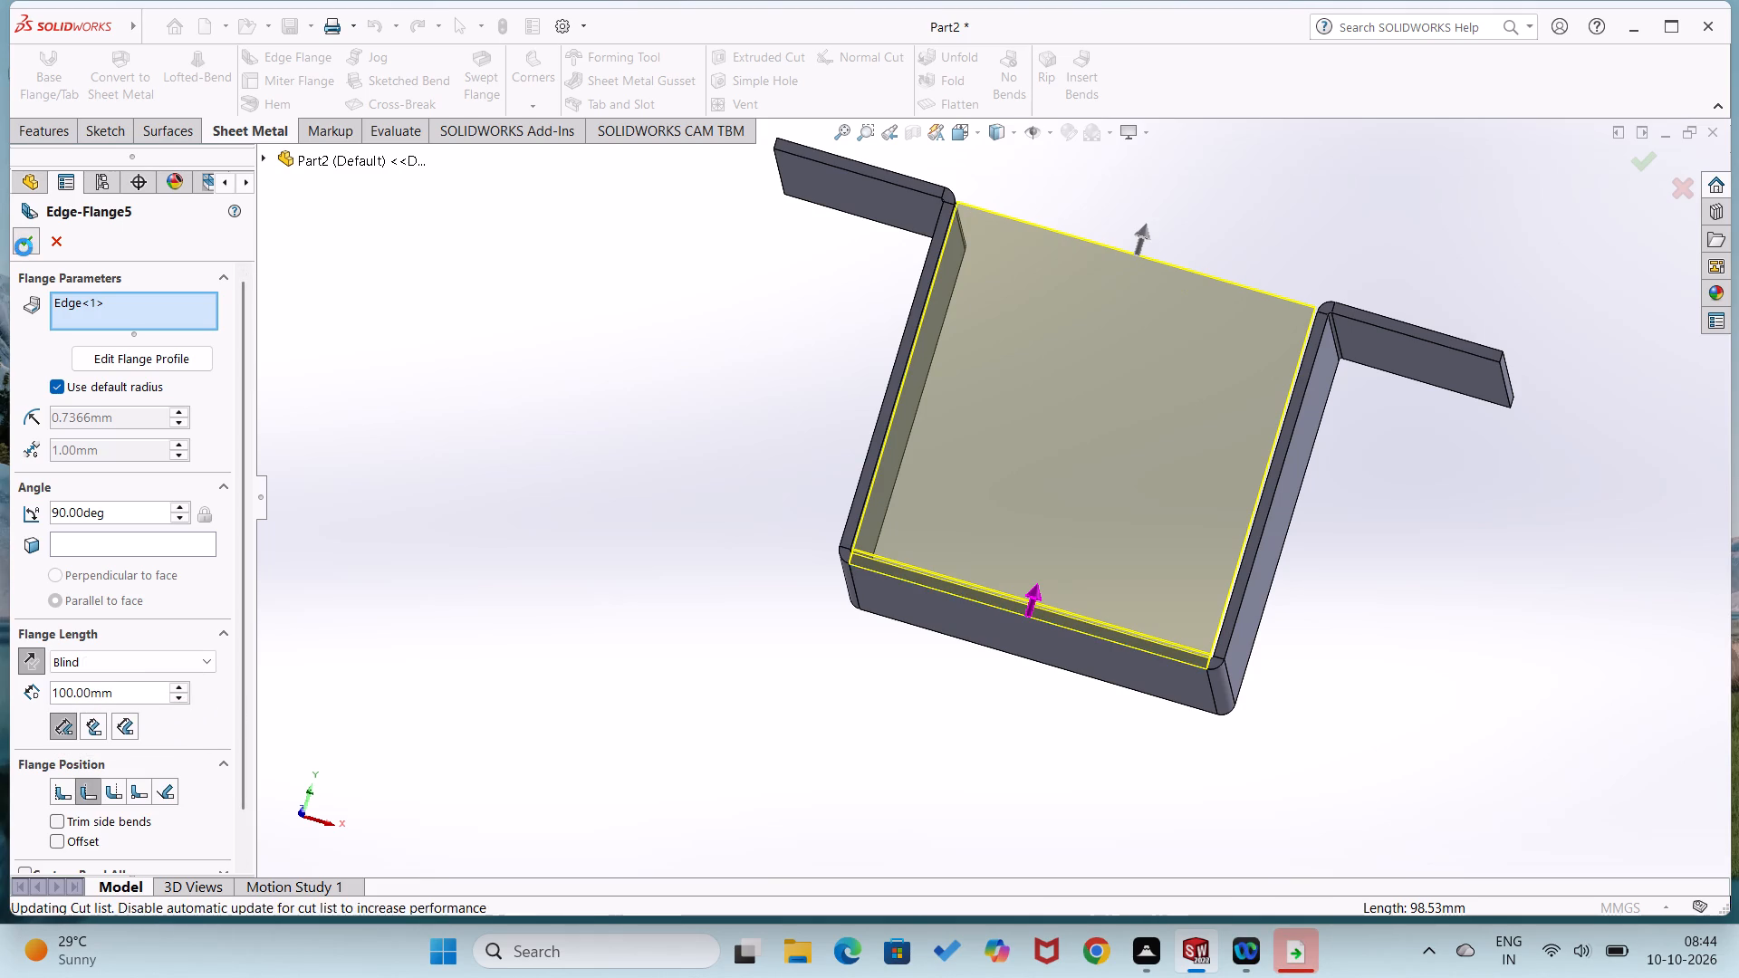
pyautogui.click(24, 247)
pyautogui.click(464, 553)
# Unfold all bends of the part, keeping the upper face of the square base fixed.
pyautogui.moveTo(509, 581); pyautogui.dragTo(527, 743, button='middle')
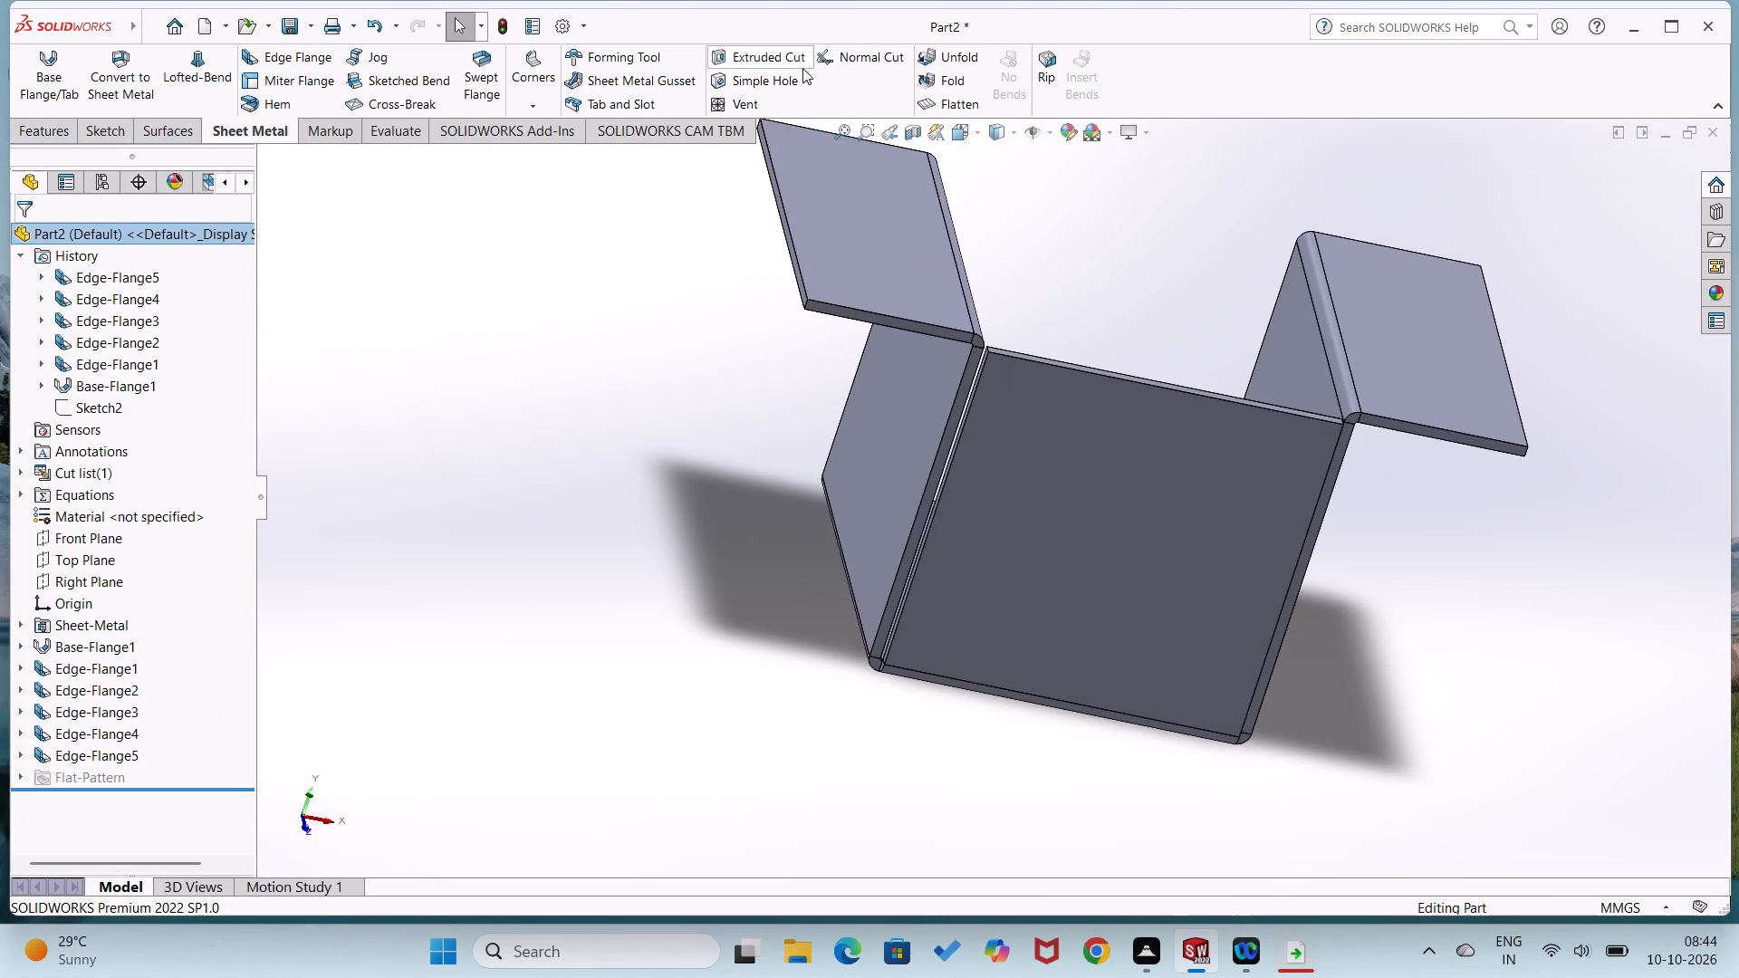
pyautogui.click(934, 52)
pyautogui.moveTo(909, 320); pyautogui.dragTo(882, 513, button='middle')
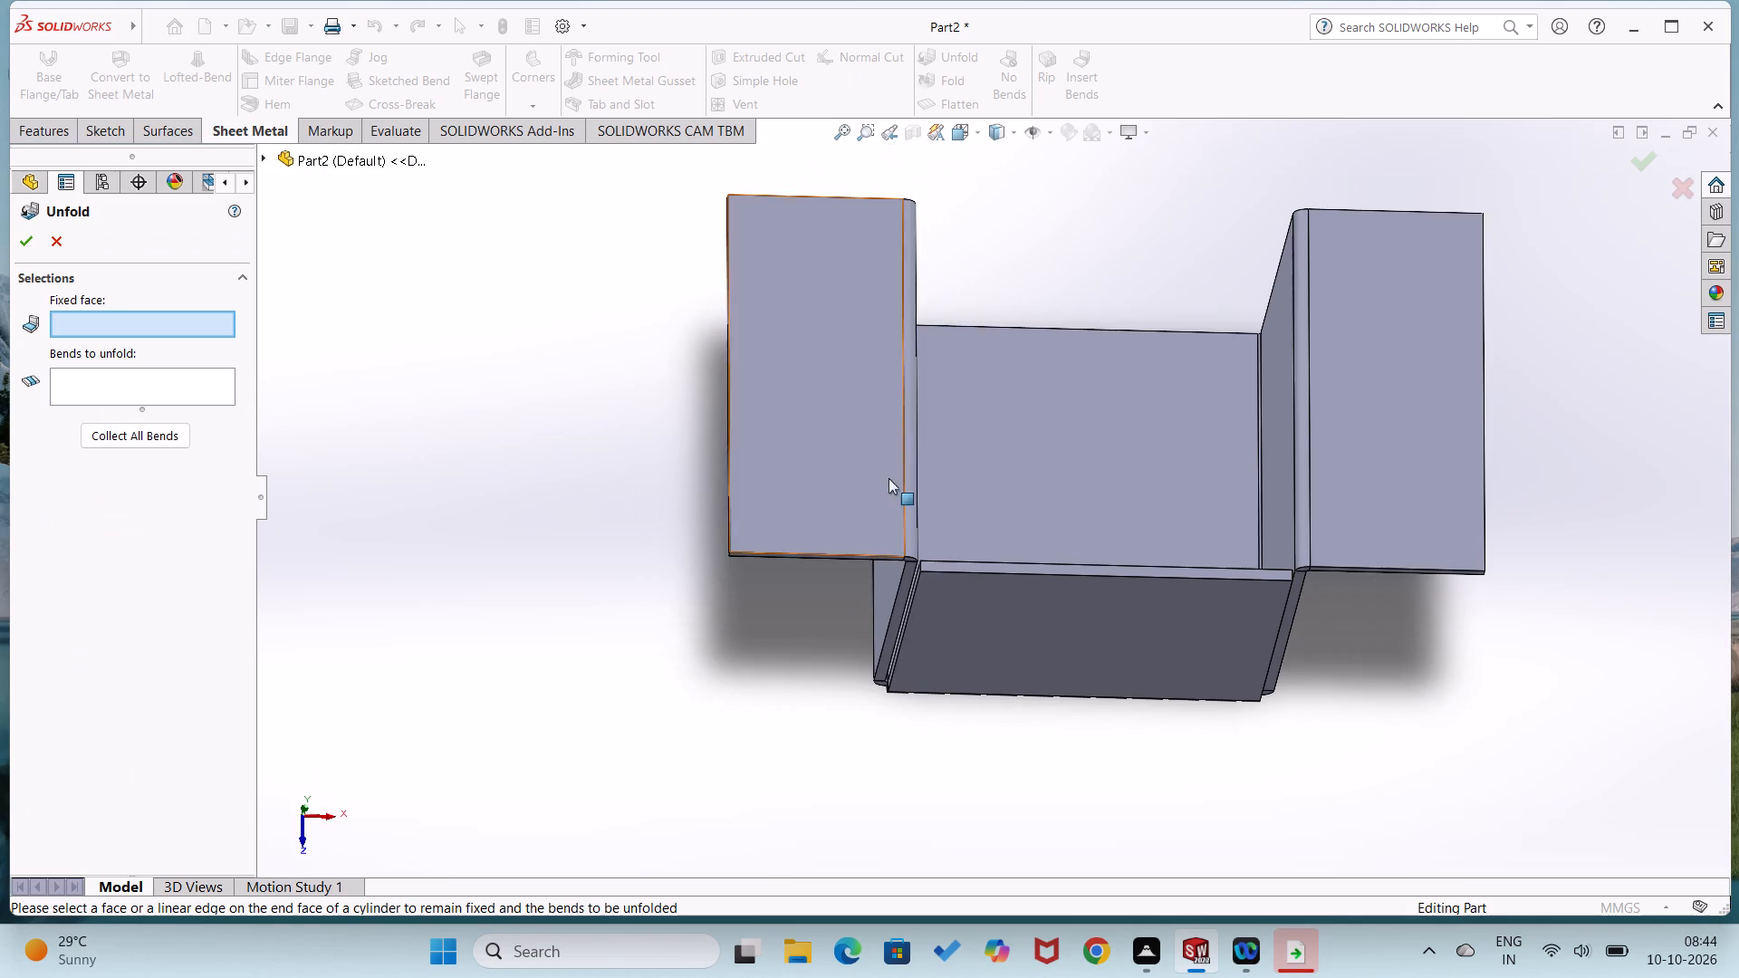
pyautogui.click(1050, 399)
pyautogui.click(159, 439)
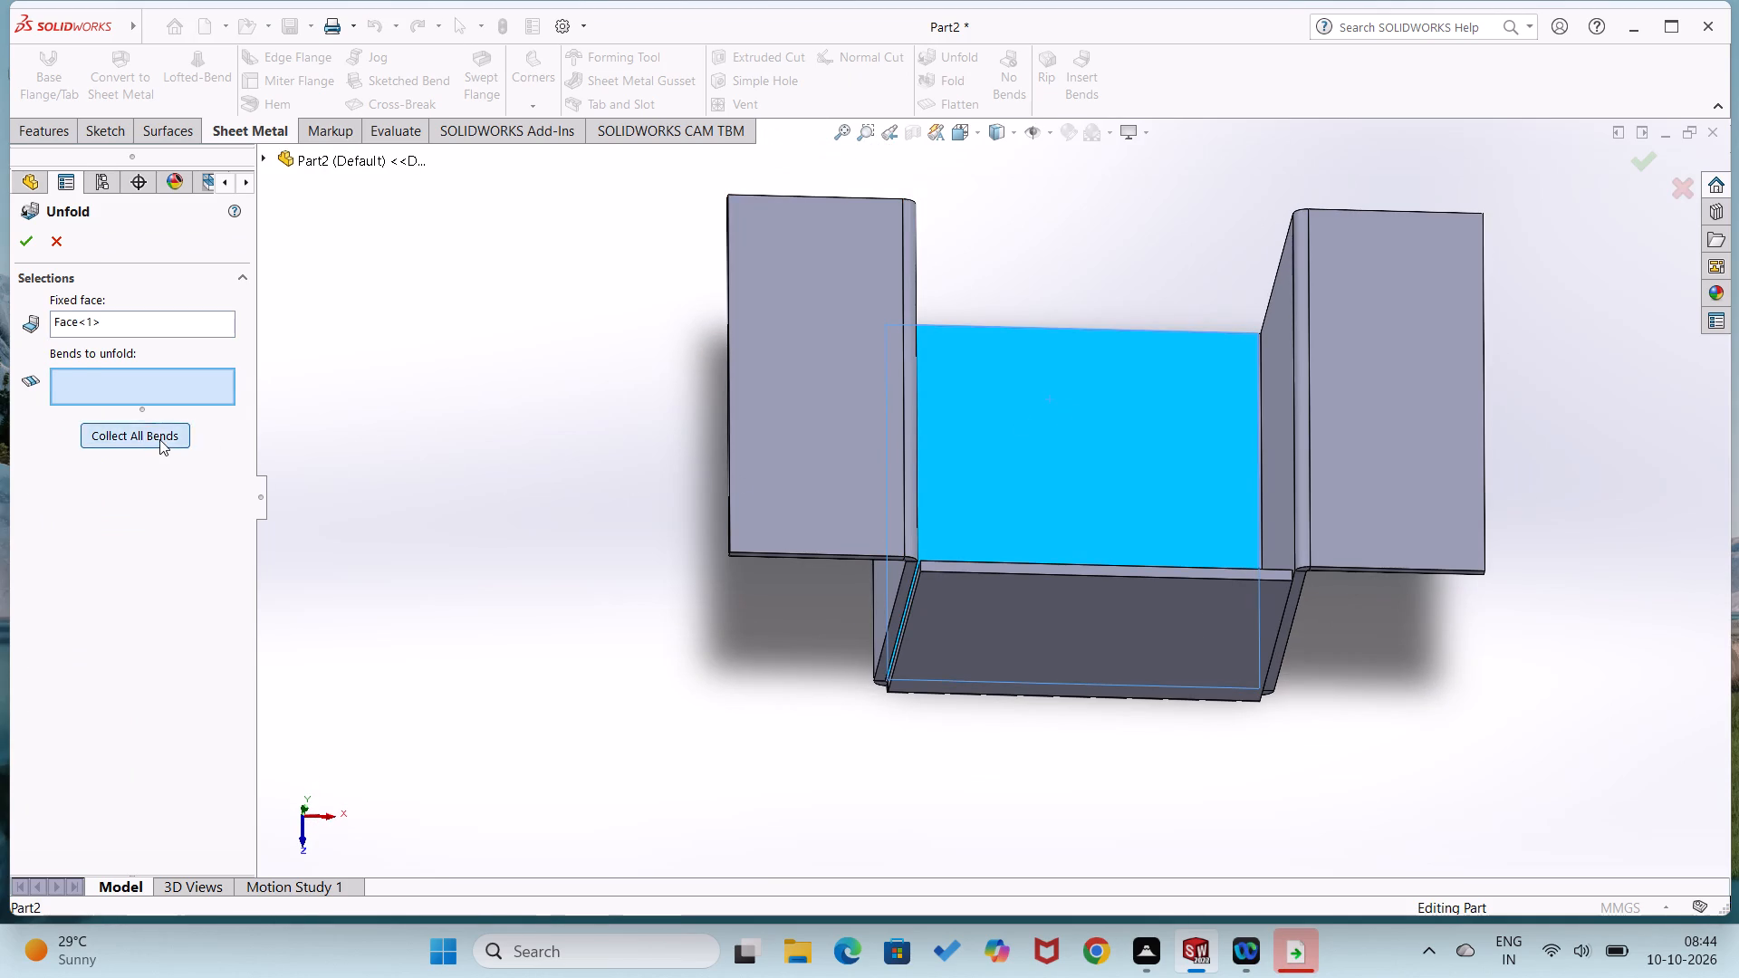
pyautogui.click(24, 236)
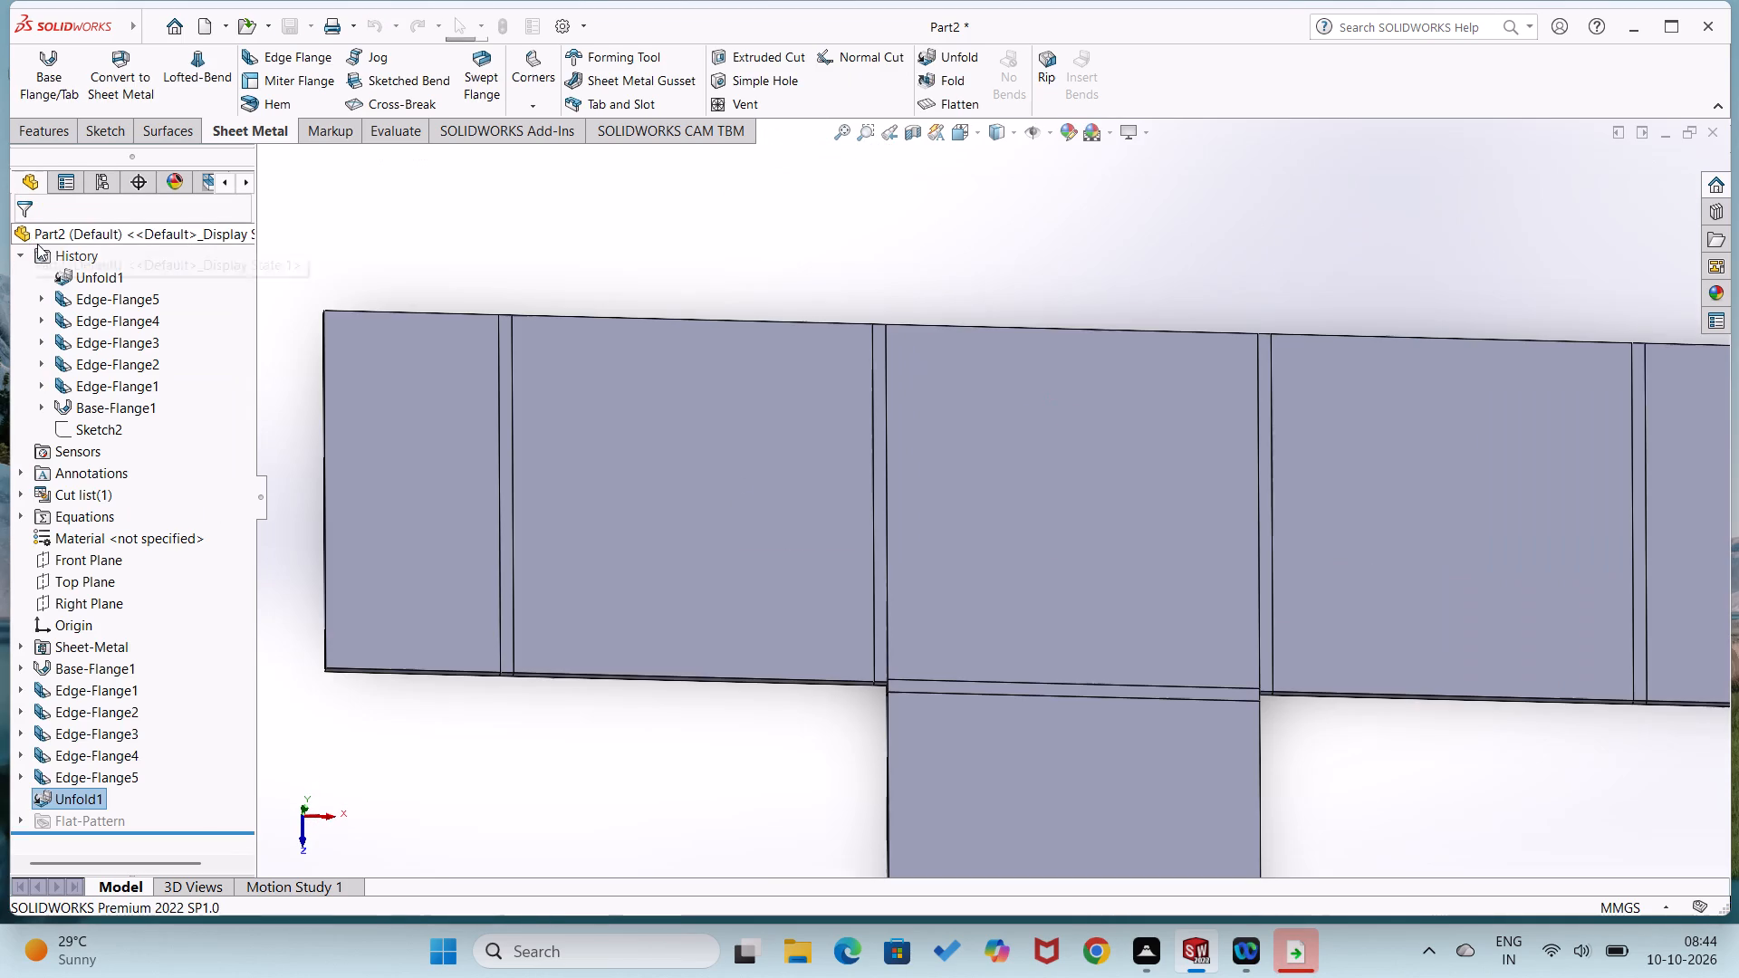
# Start a sketch on the left end flange's face and draw a vertical construction centreline joining the midpoints of its upper and lower edges.
pyautogui.scroll(3, 1044, 694)
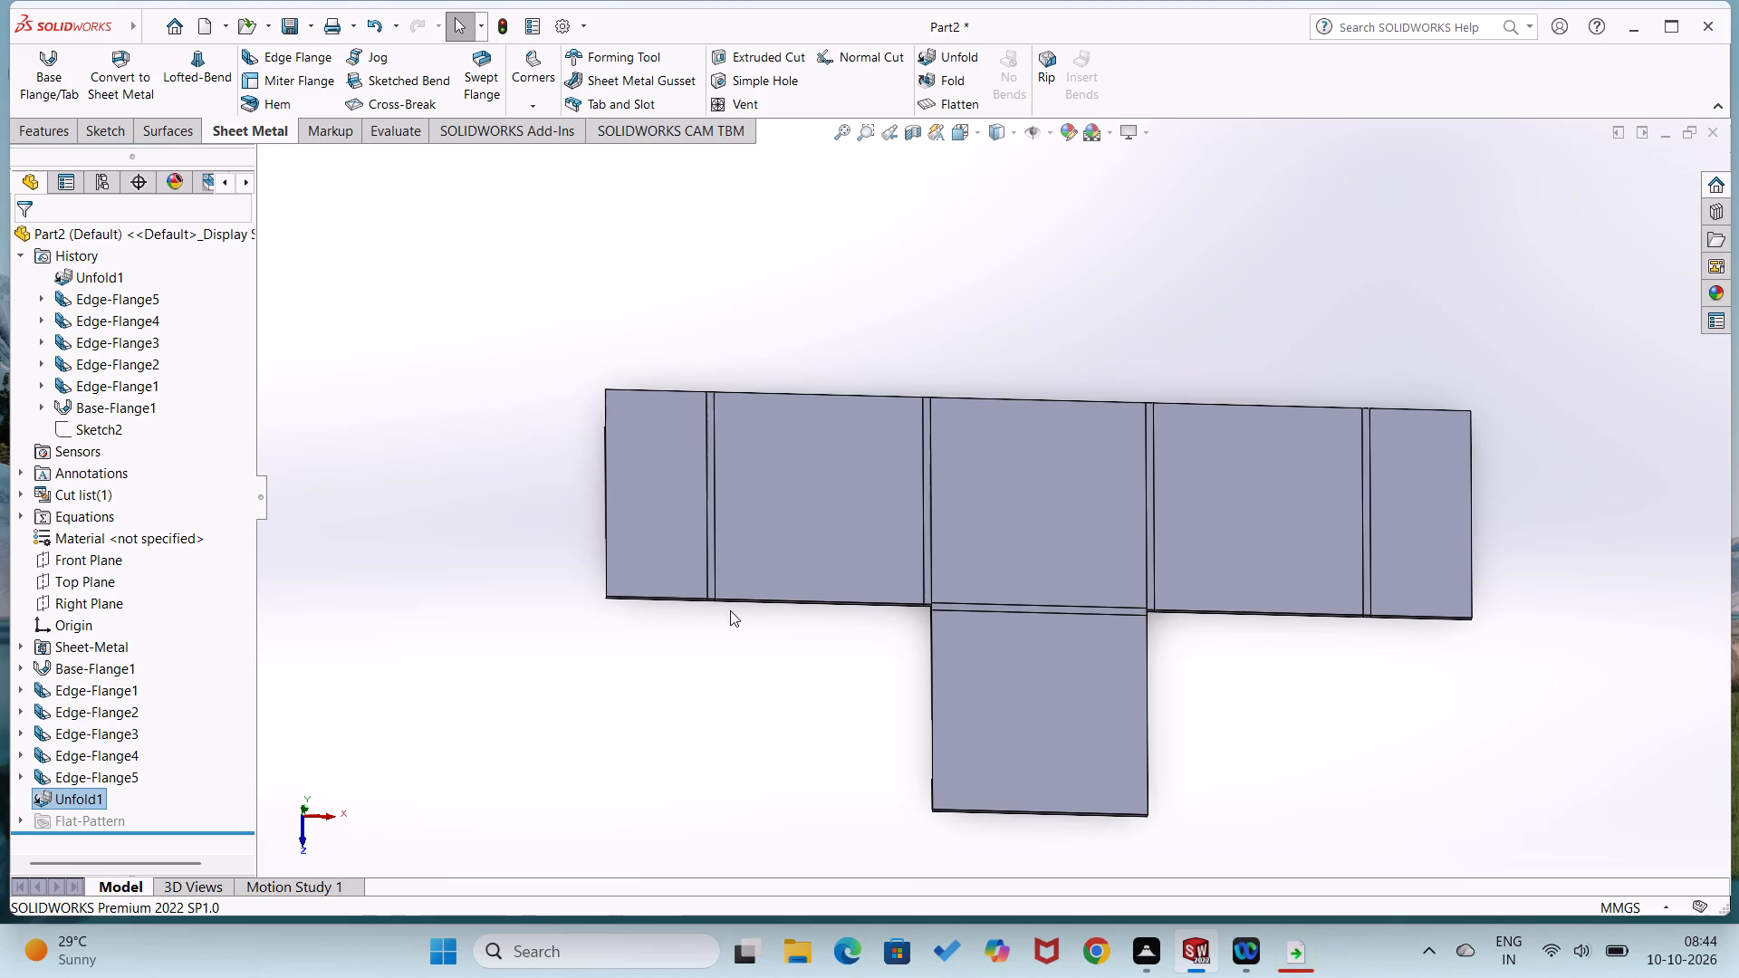
pyautogui.rightClick(671, 550)
pyautogui.click(714, 463)
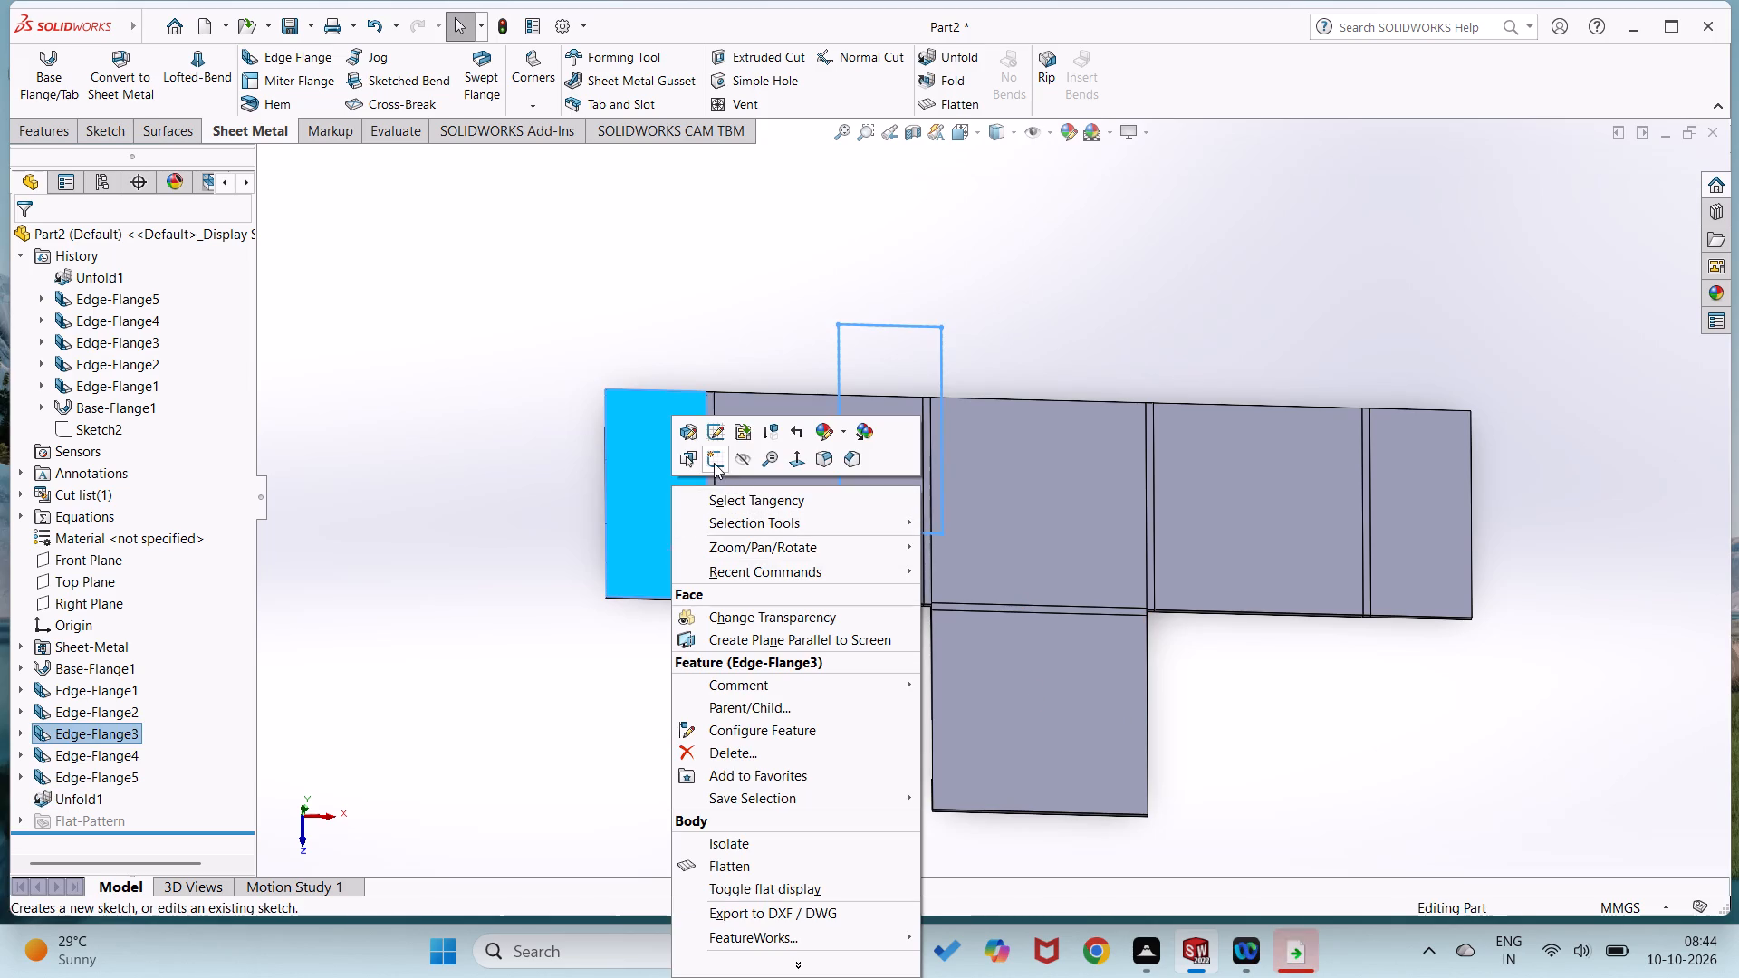
pyautogui.scroll(-2, 702, 542)
pyautogui.scroll(3, 712, 547)
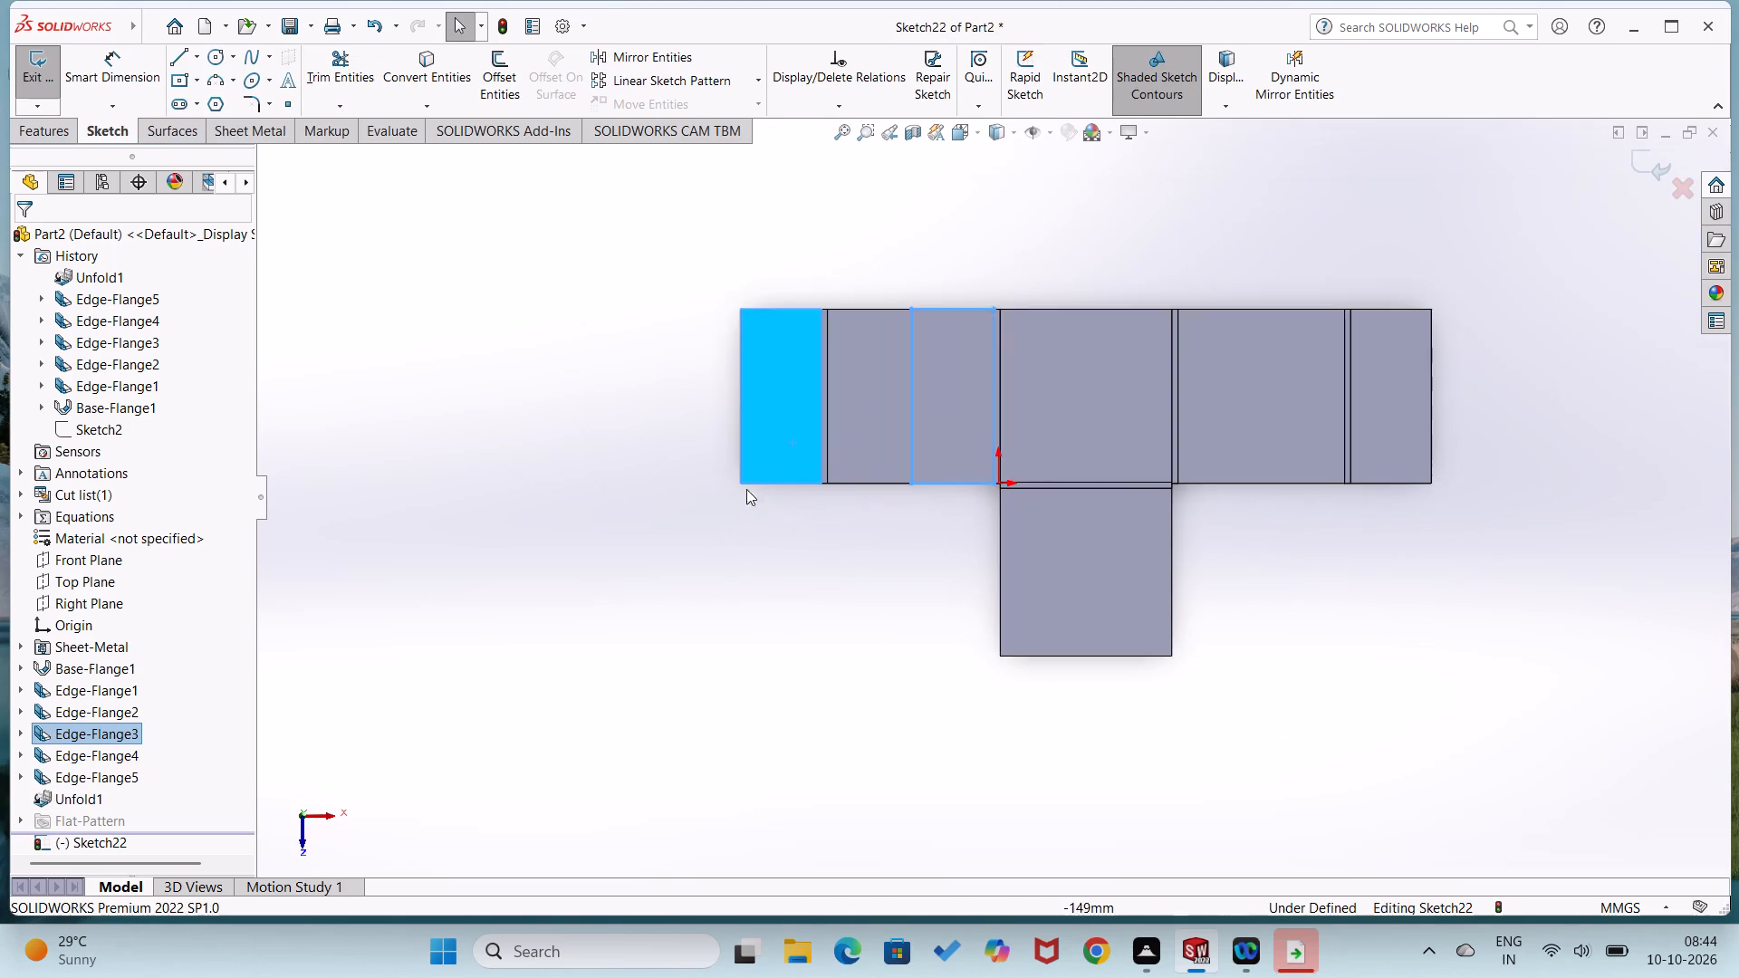
pyautogui.scroll(-3, 748, 465)
pyautogui.moveTo(704, 515); pyautogui.dragTo(551, 647, button='right')
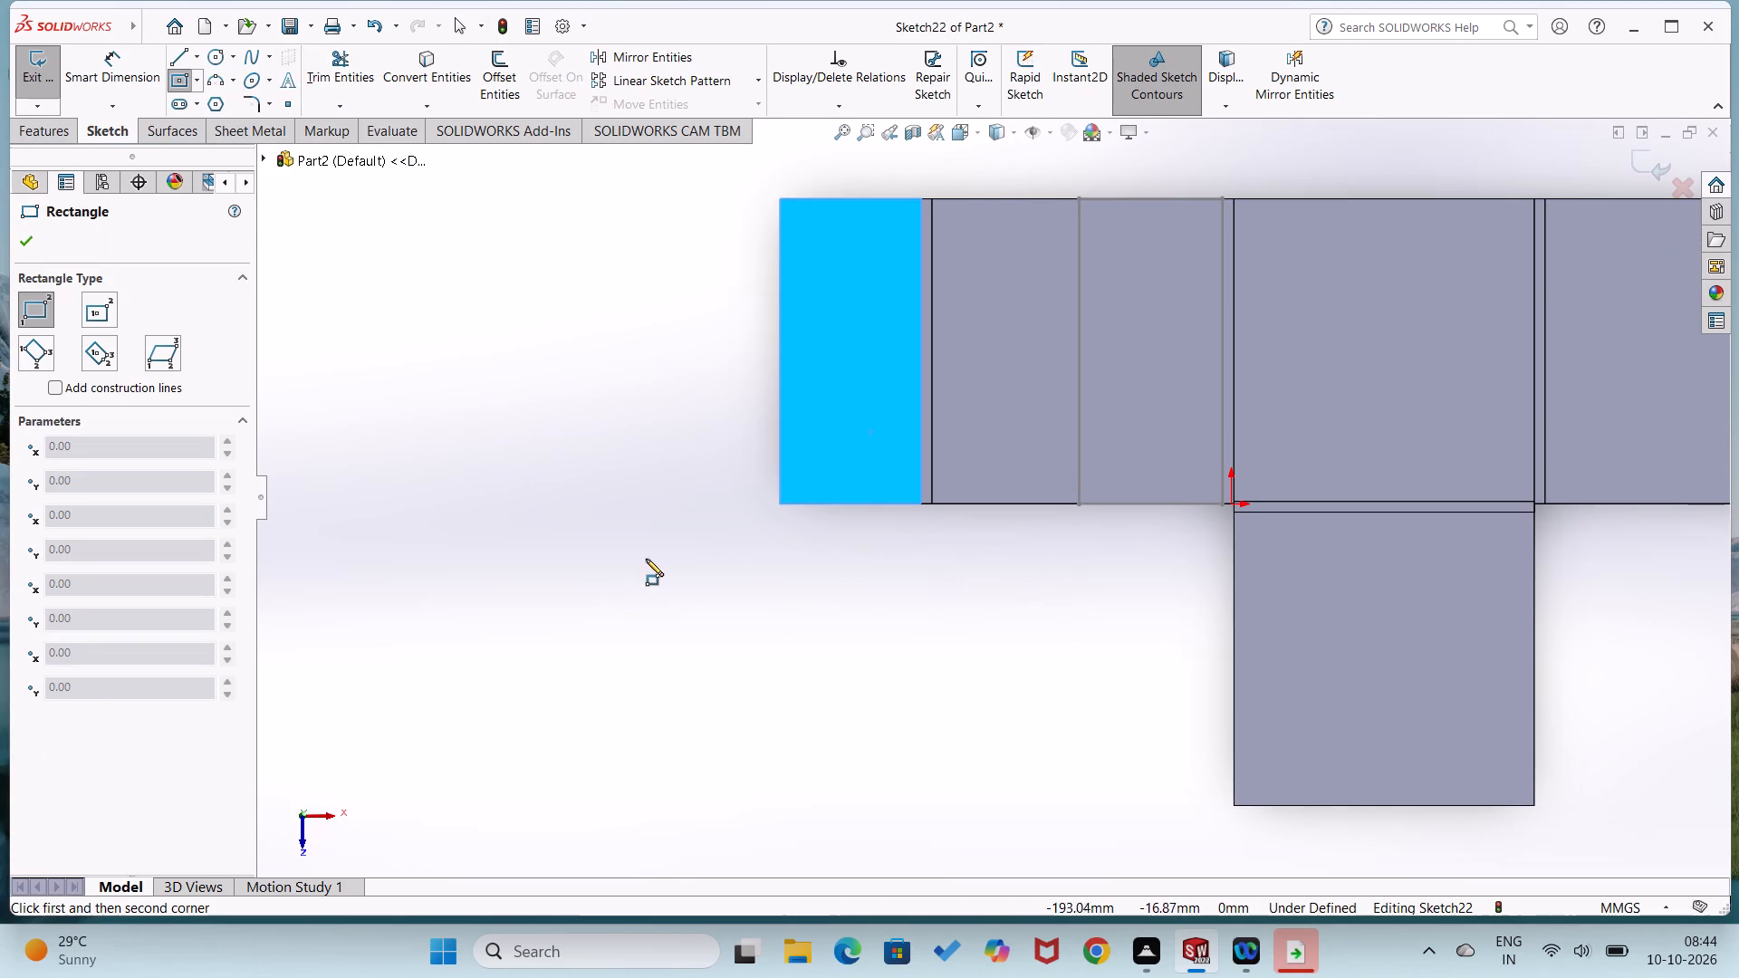
pyautogui.moveTo(648, 566); pyautogui.dragTo(454, 551, button='right')
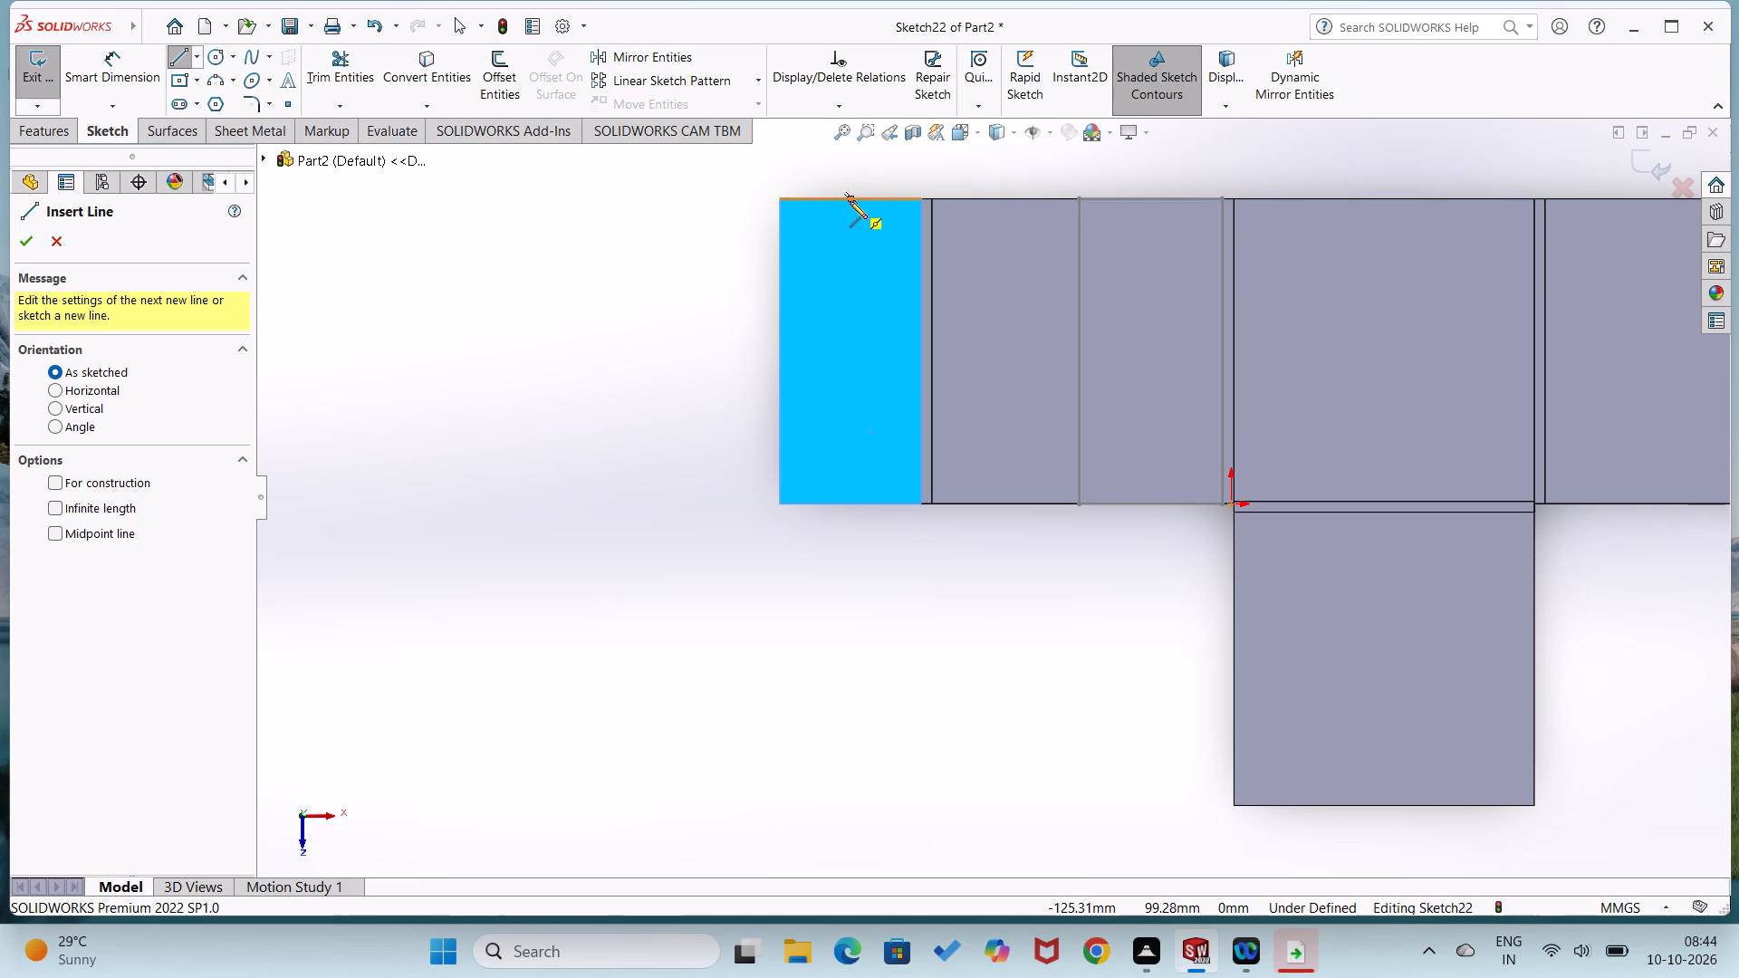
pyautogui.click(850, 201)
pyautogui.click(853, 503)
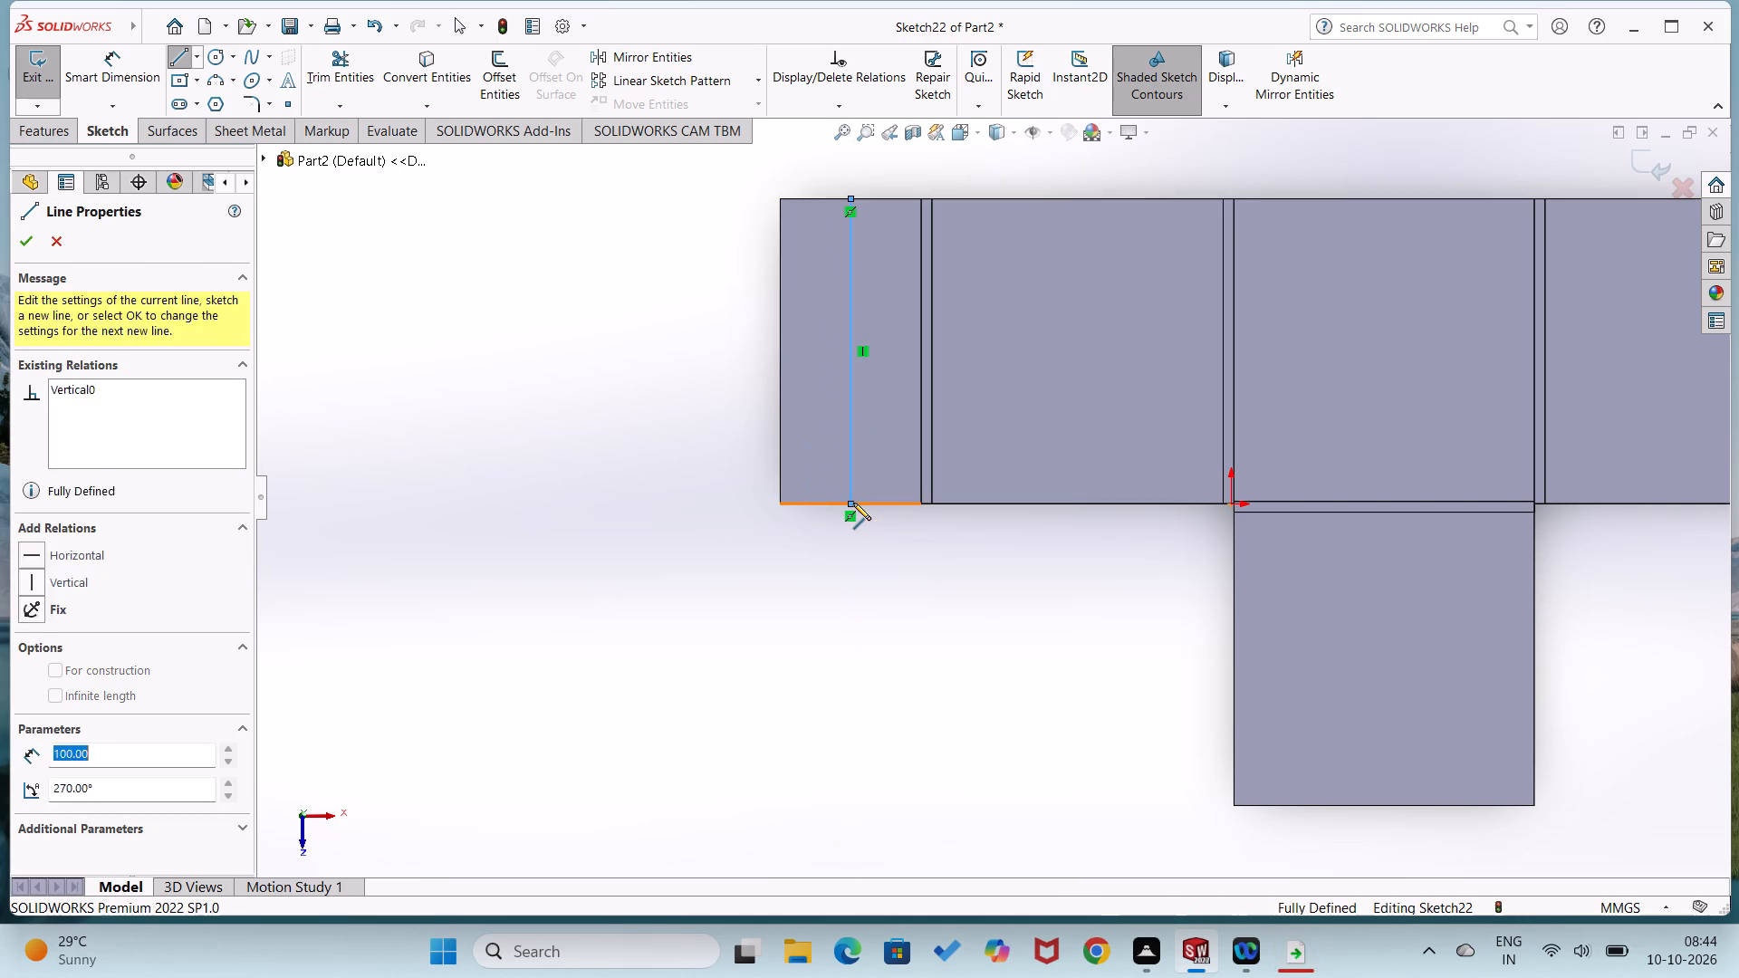
pyautogui.rightClick(851, 504)
pyautogui.click(892, 480)
# Sketch two circles centred on the left flange's centreline, one near each end, the upper one about 8.6 mm in radius.
pyautogui.moveTo(648, 551); pyautogui.dragTo(809, 590, button='right')
pyautogui.click(848, 279)
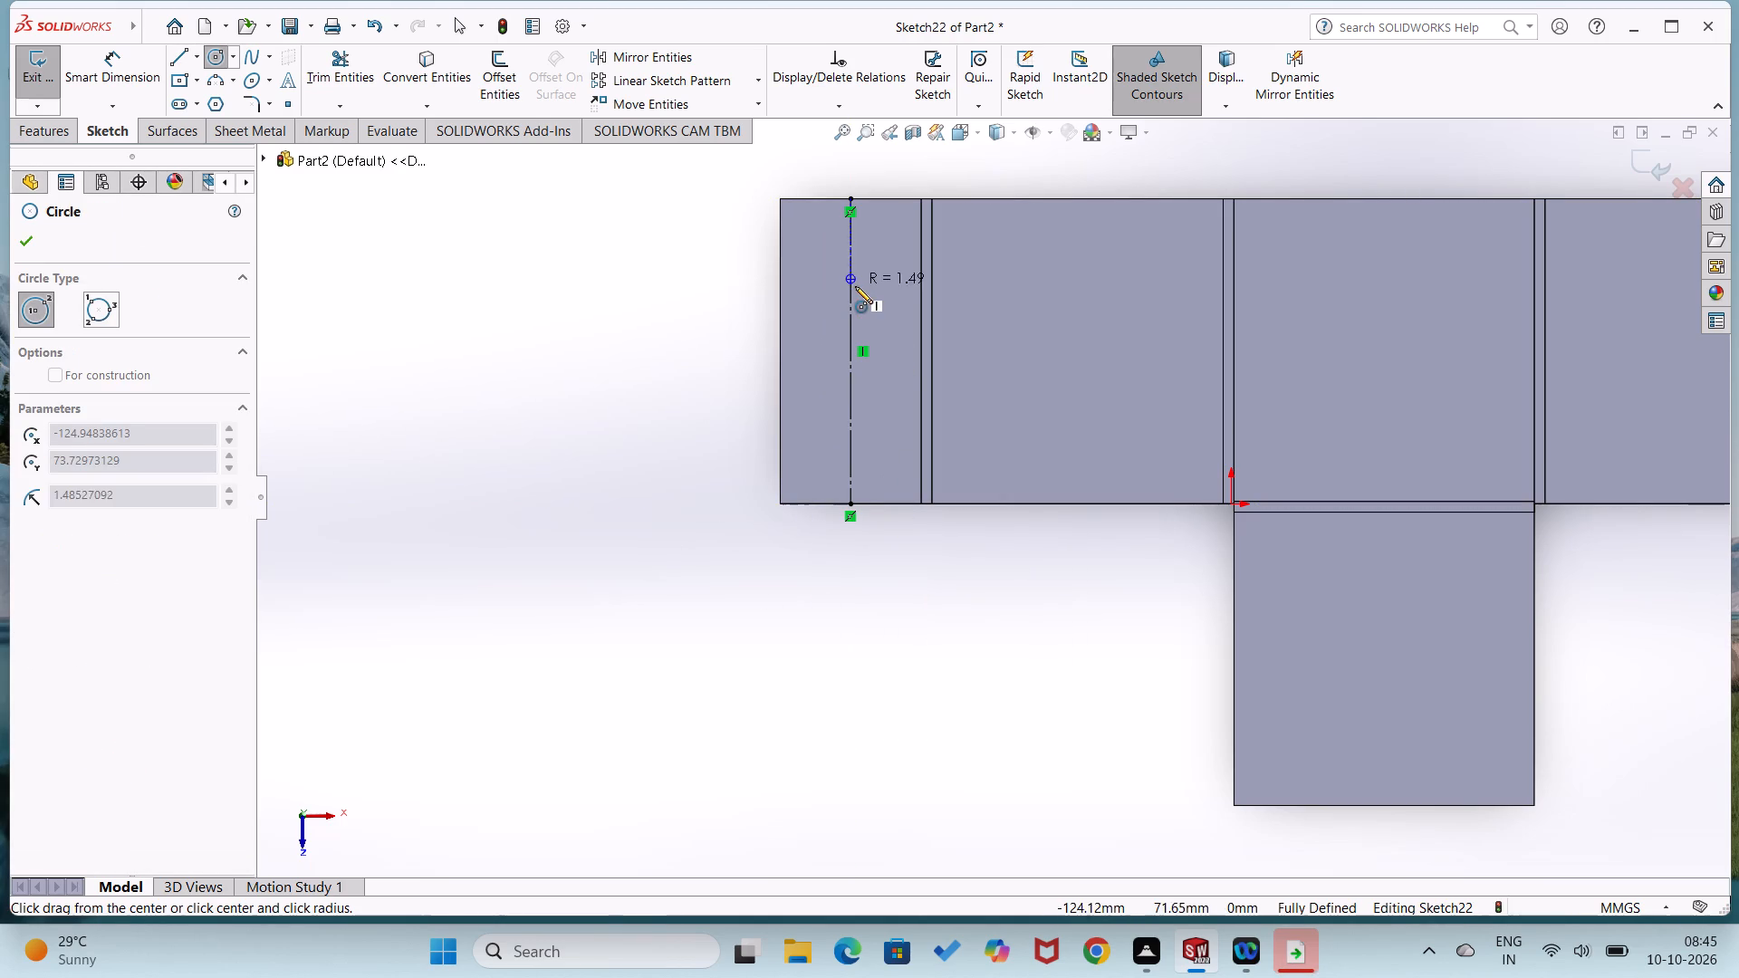
pyautogui.click(860, 303)
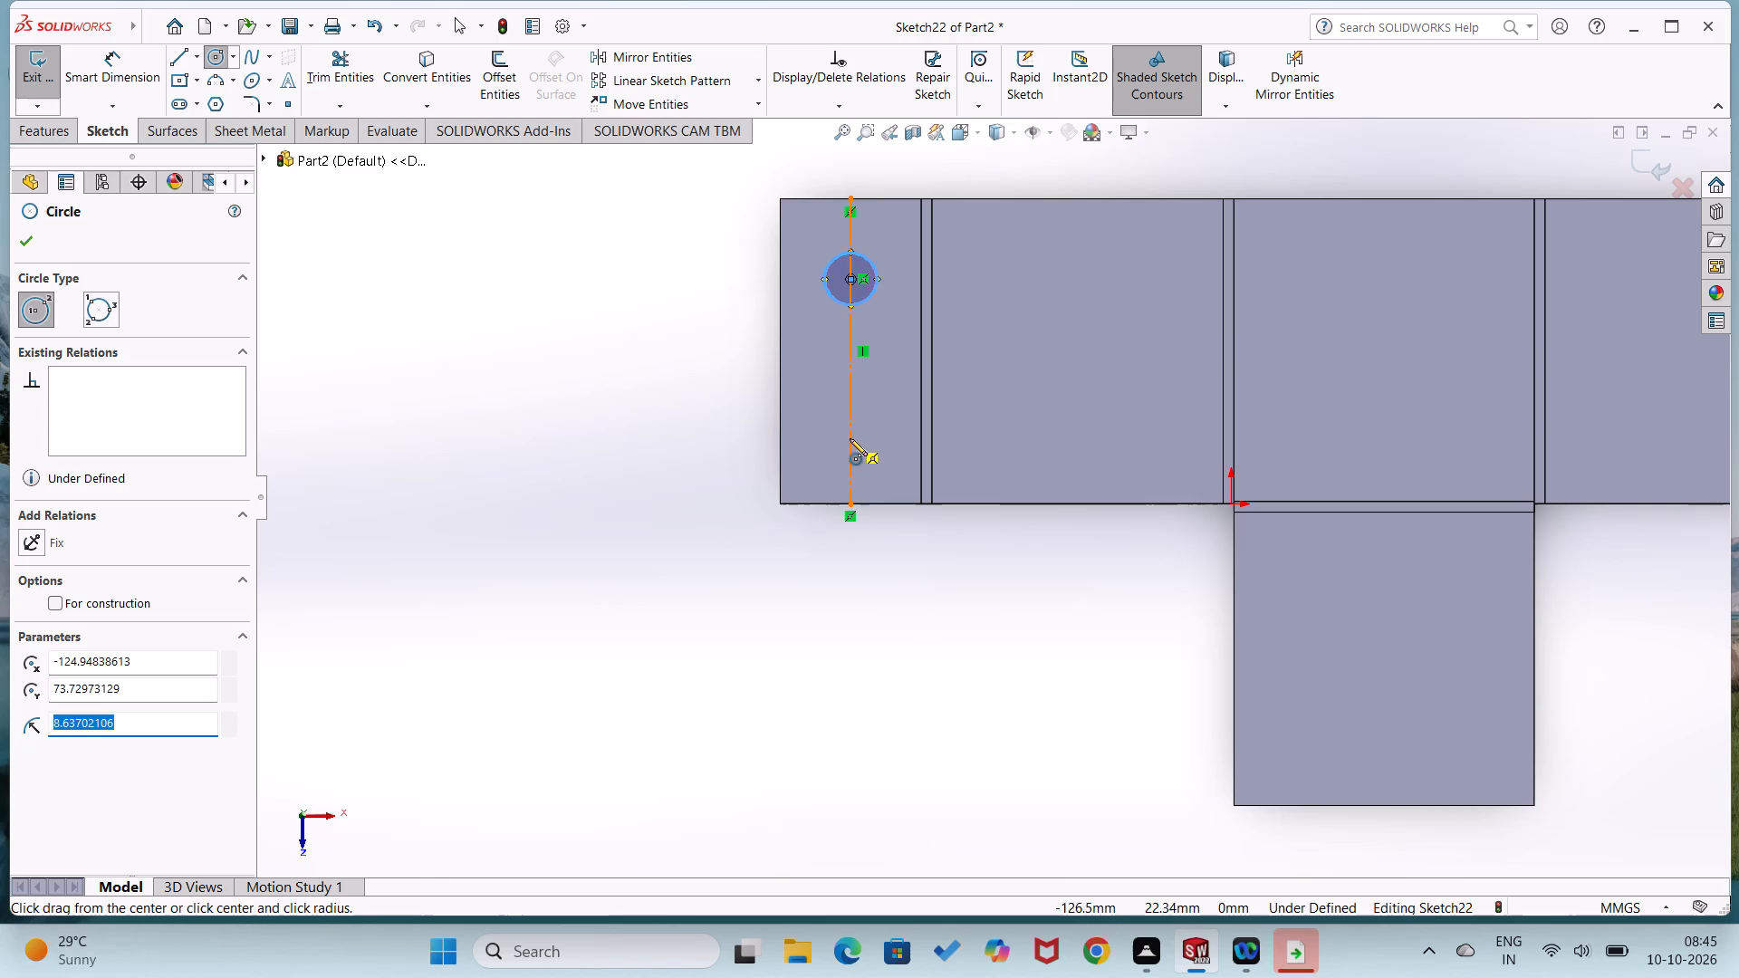
pyautogui.click(851, 438)
pyautogui.click(858, 460)
# Dimension the vertical spacing between the two circle centres on the left end flange as 50 mm.
pyautogui.moveTo(738, 561); pyautogui.dragTo(754, 436, button='right')
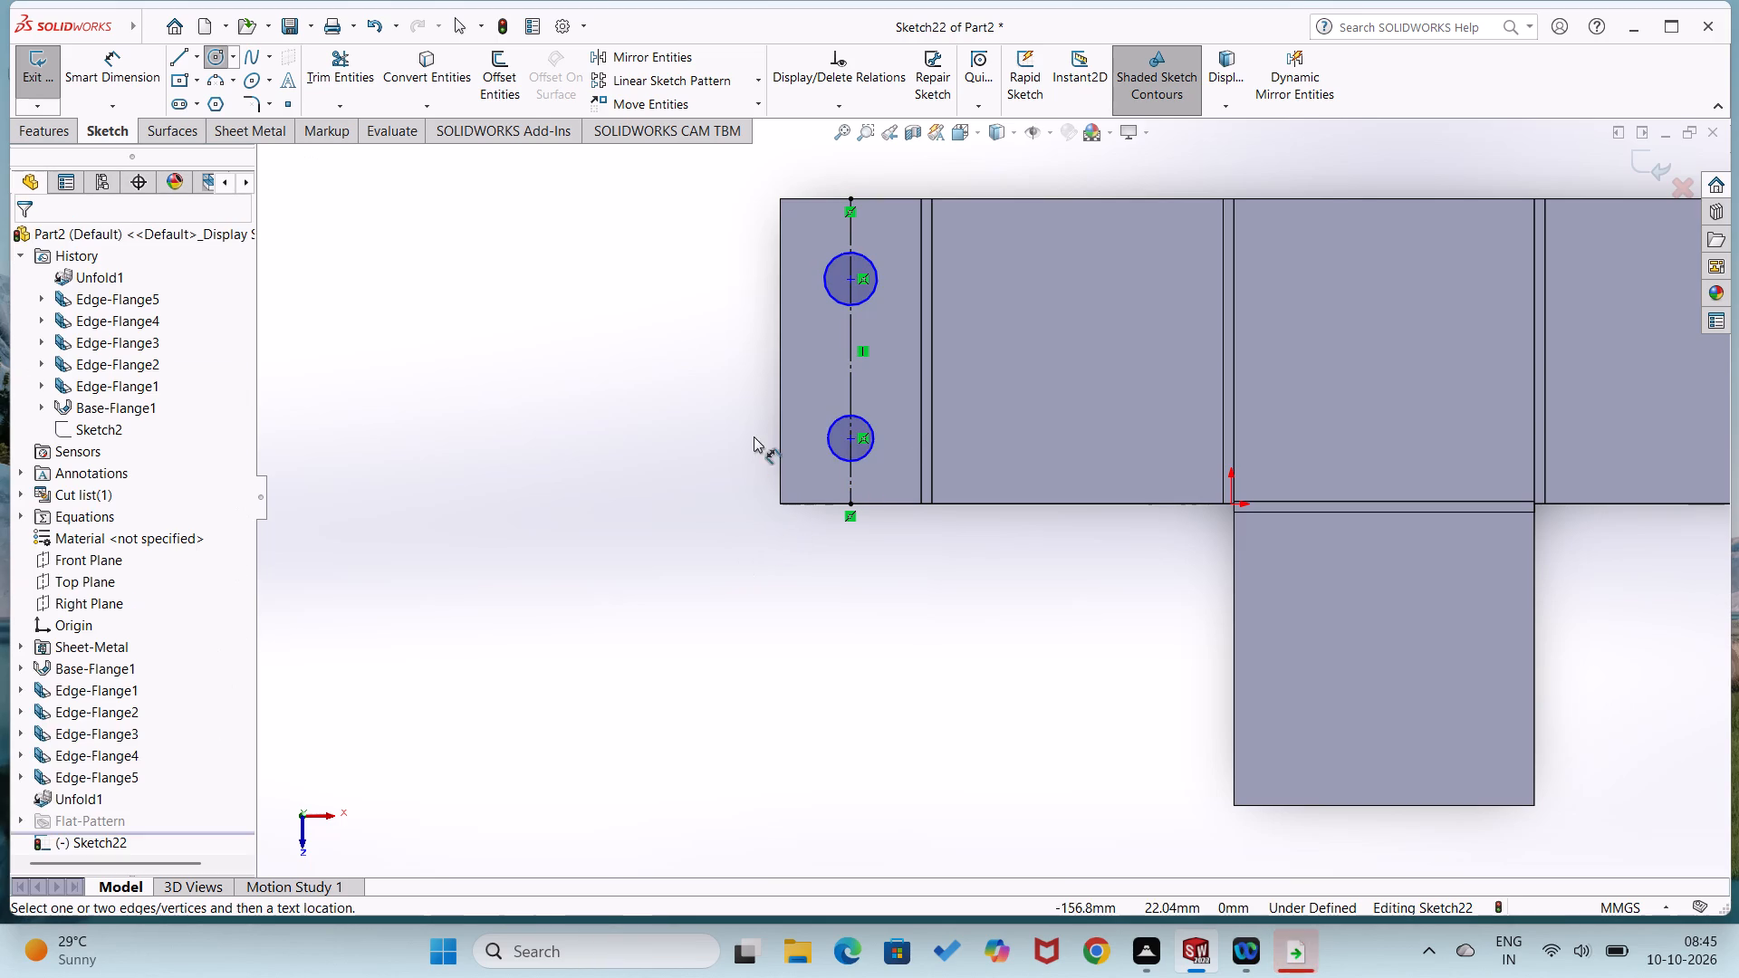
pyautogui.click(847, 440)
pyautogui.click(848, 275)
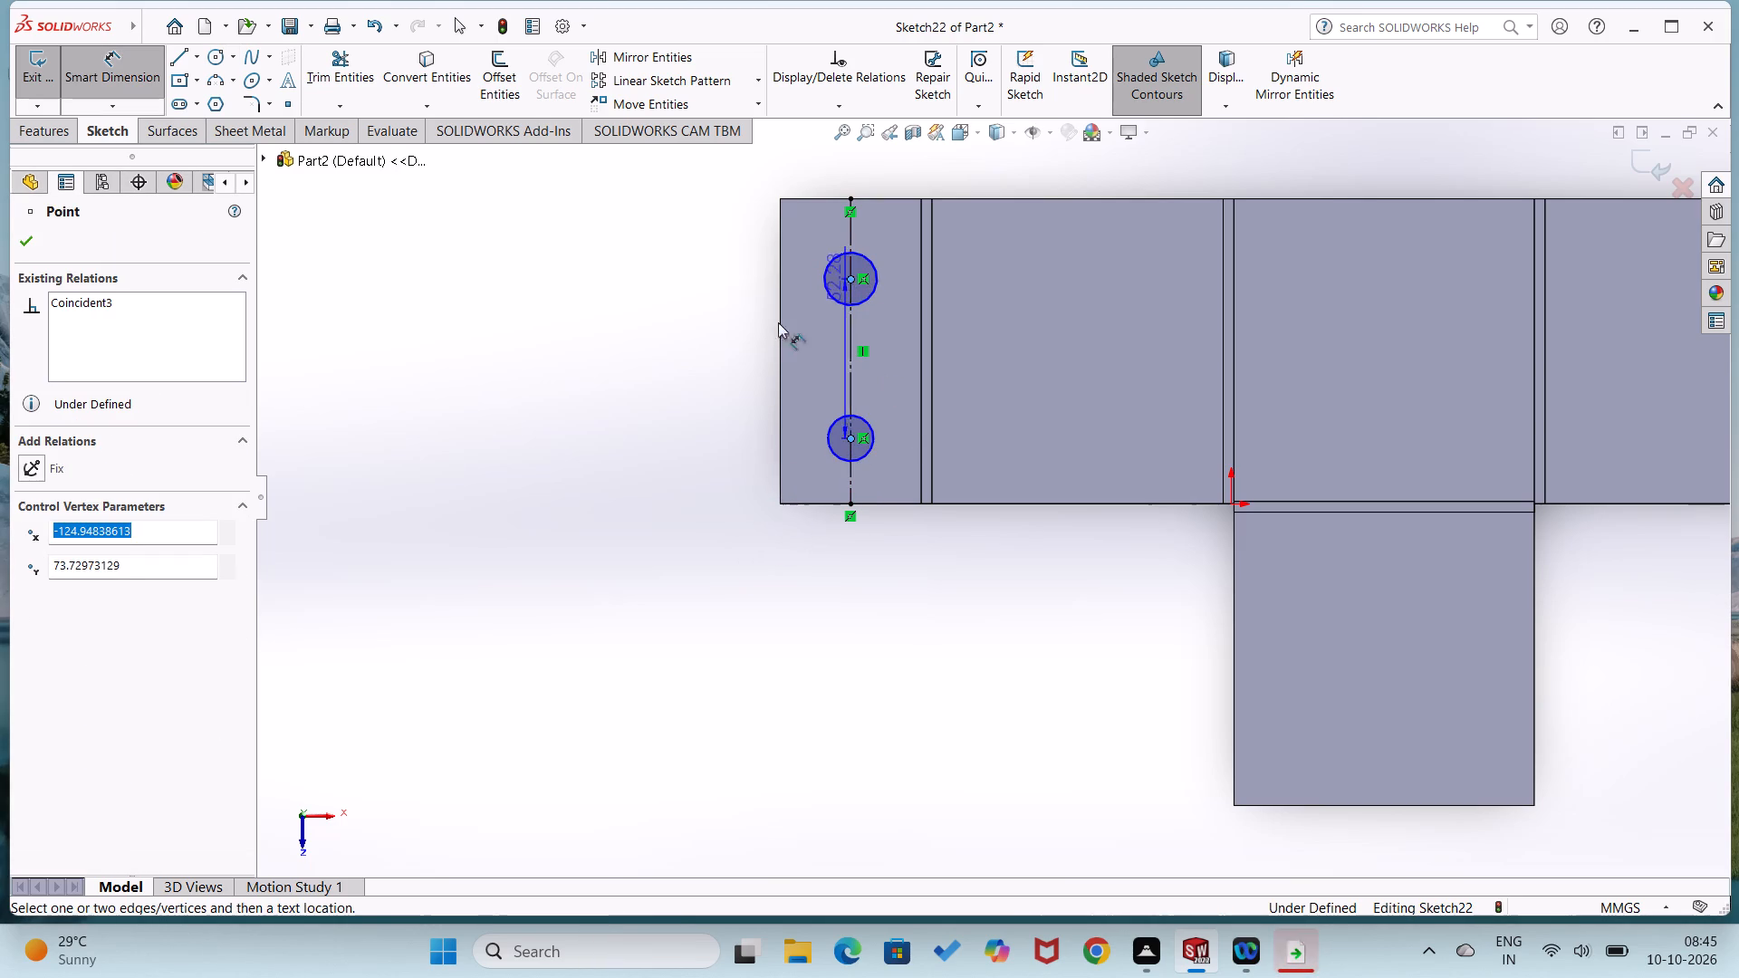
pyautogui.click(710, 331)
pyautogui.write('50')
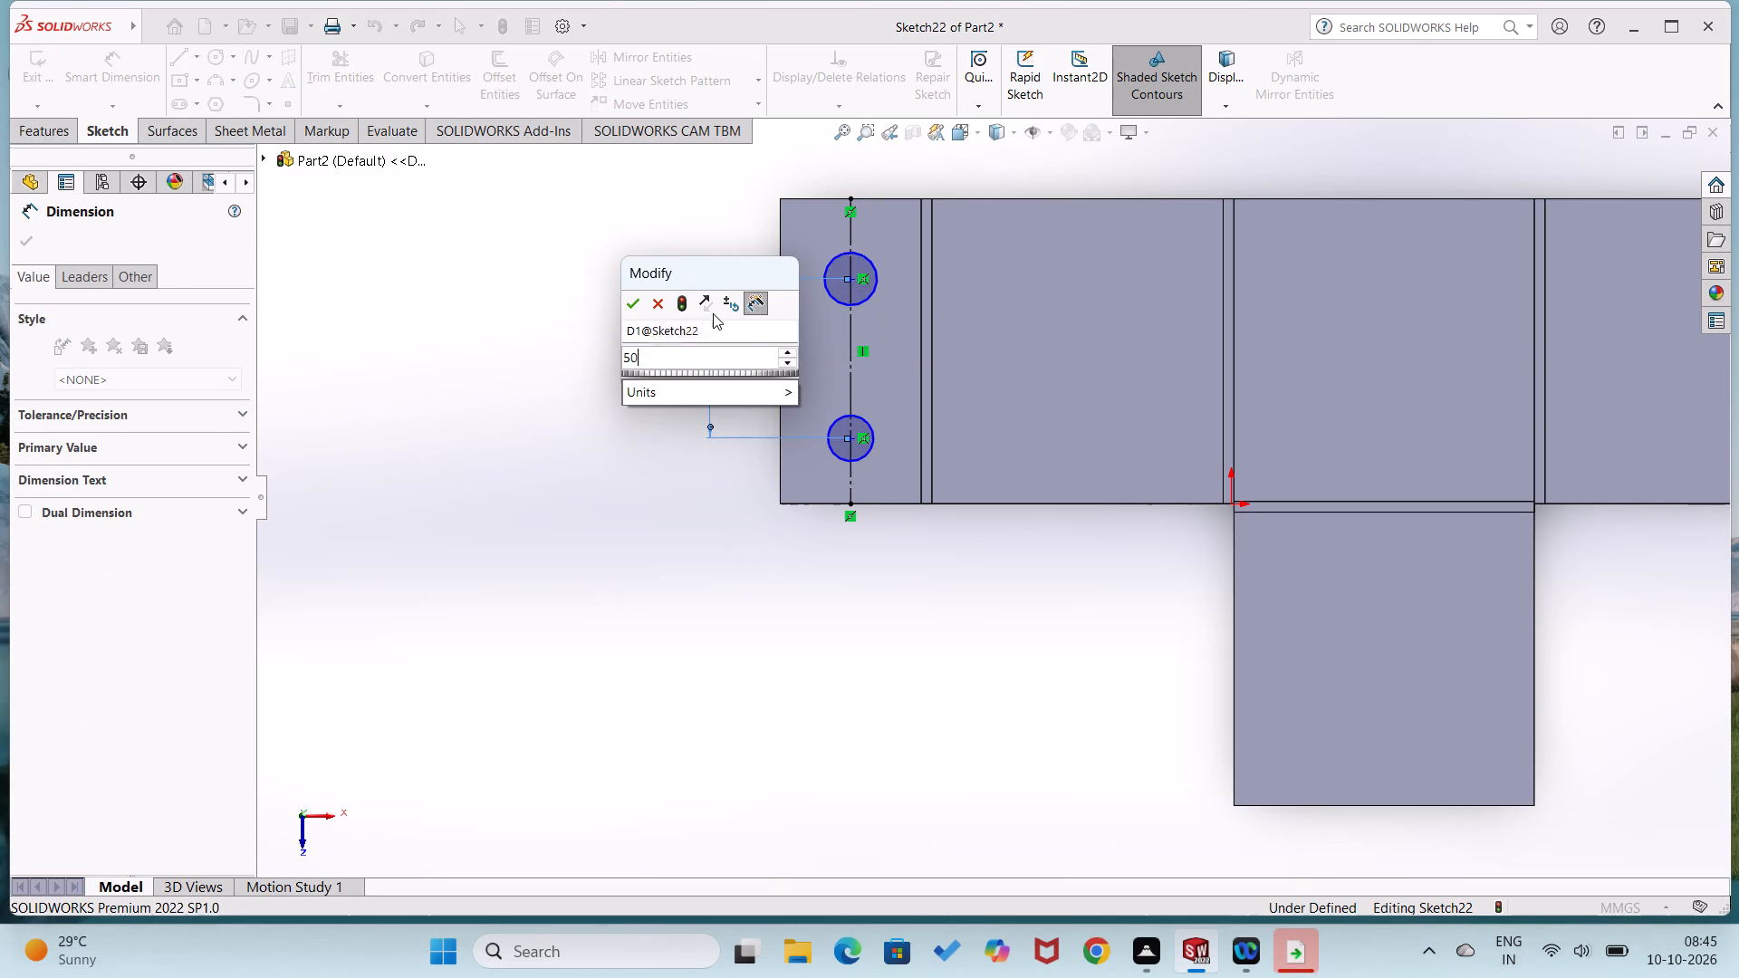
pyautogui.press('Return')
pyautogui.click(650, 462)
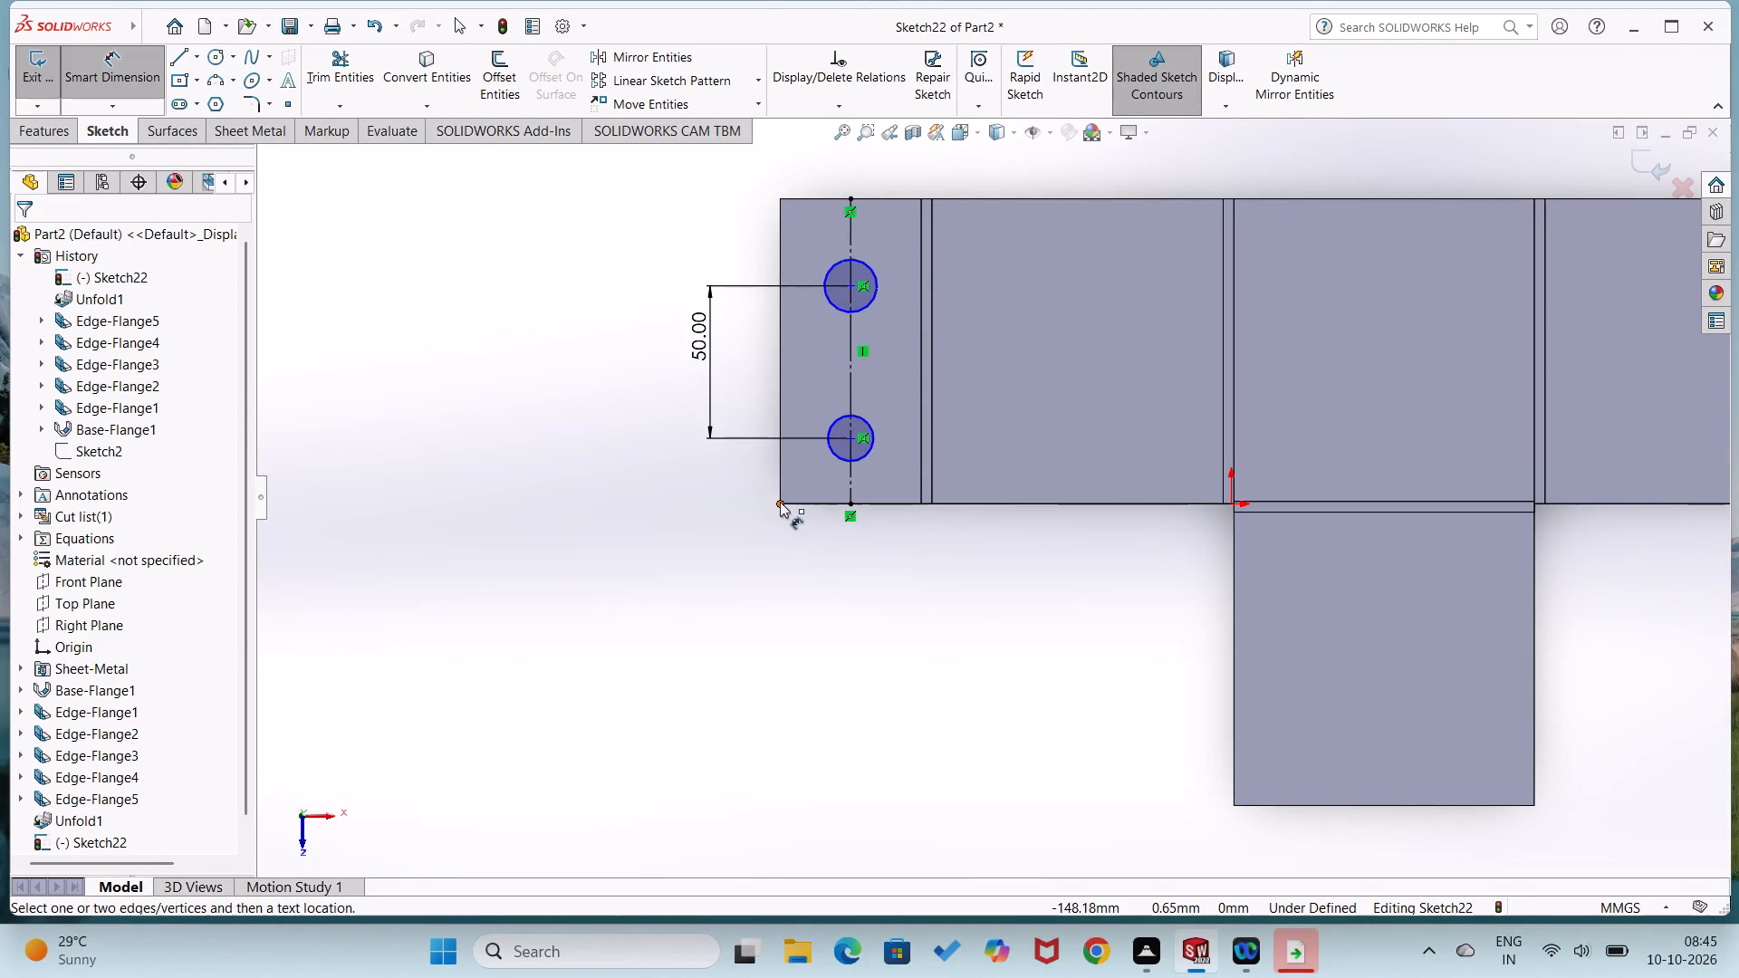
# Dimension the lower circle's centre 25 mm vertically from the left end flange's lower outer corner.
pyautogui.click(778, 504)
pyautogui.click(848, 438)
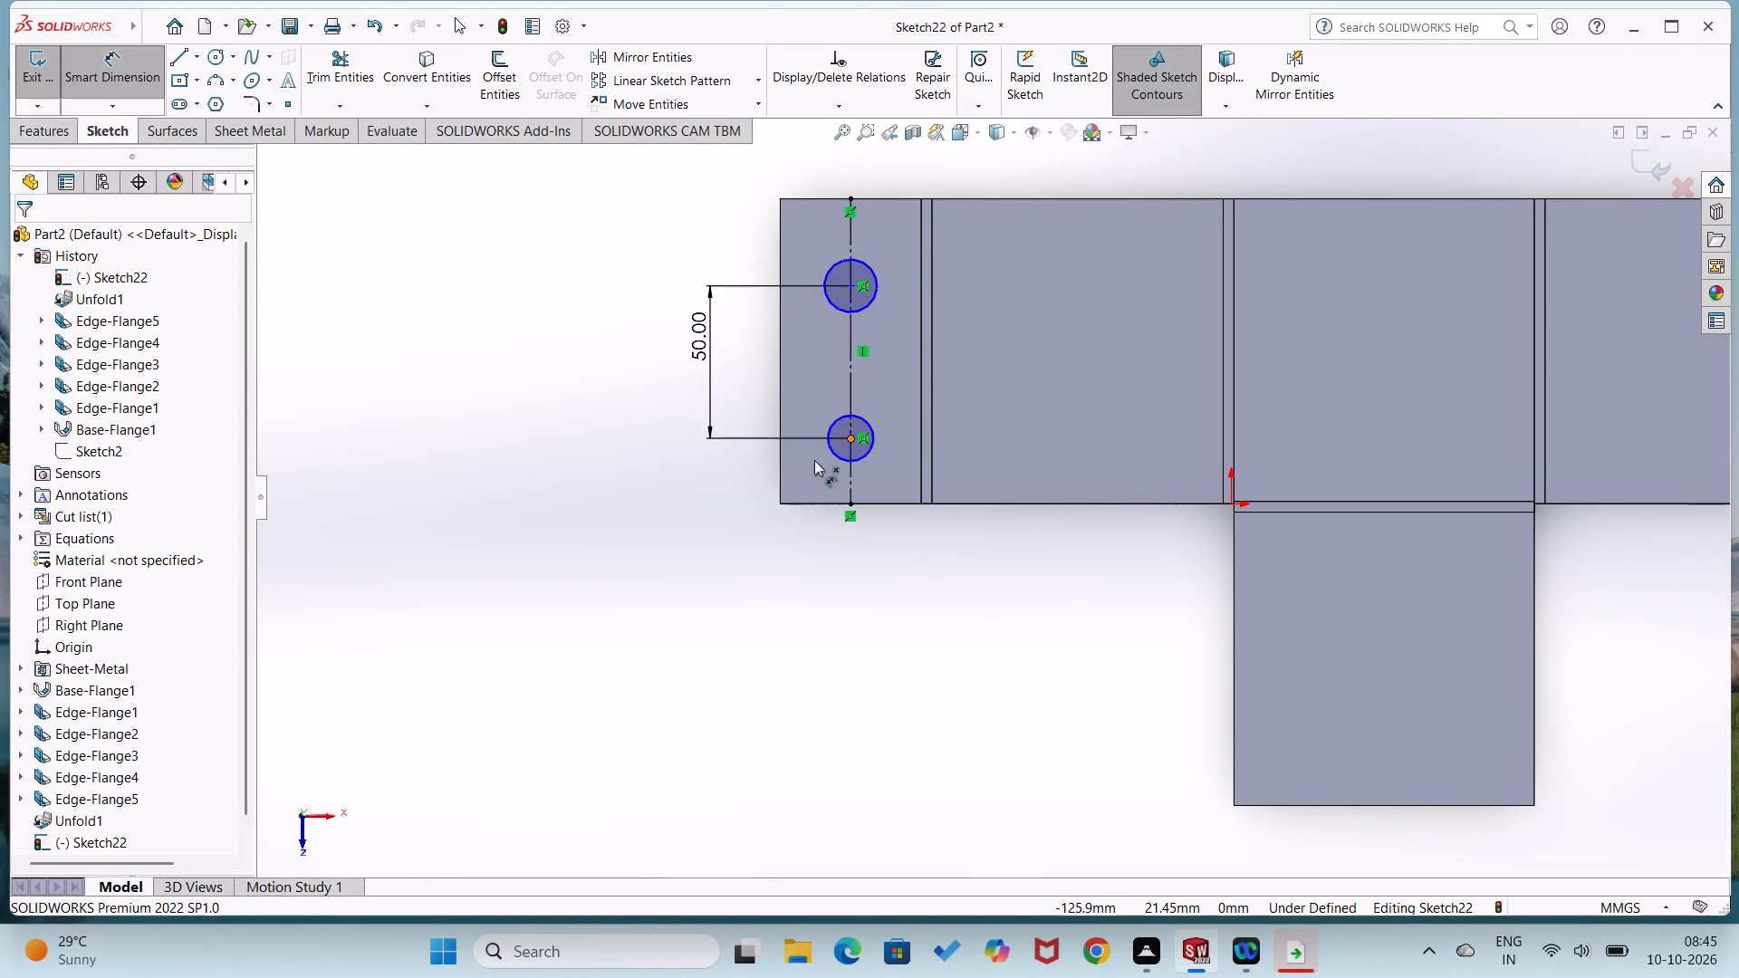
pyautogui.click(778, 503)
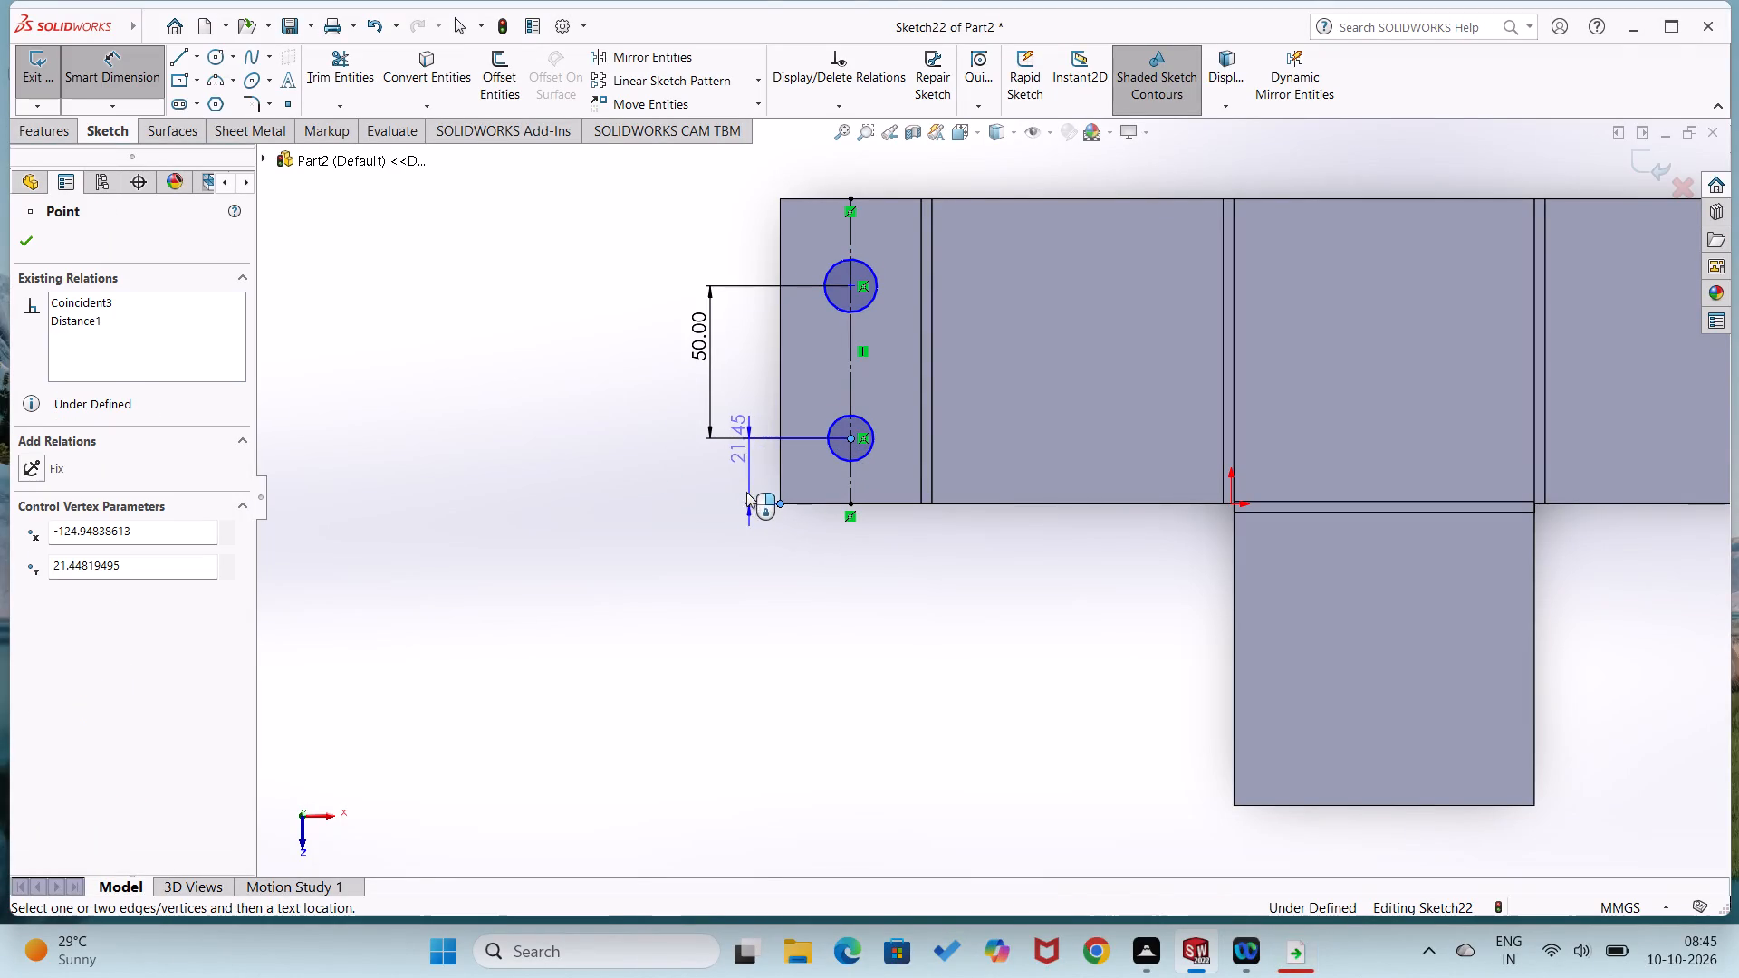
pyautogui.click(739, 491)
pyautogui.write('25')
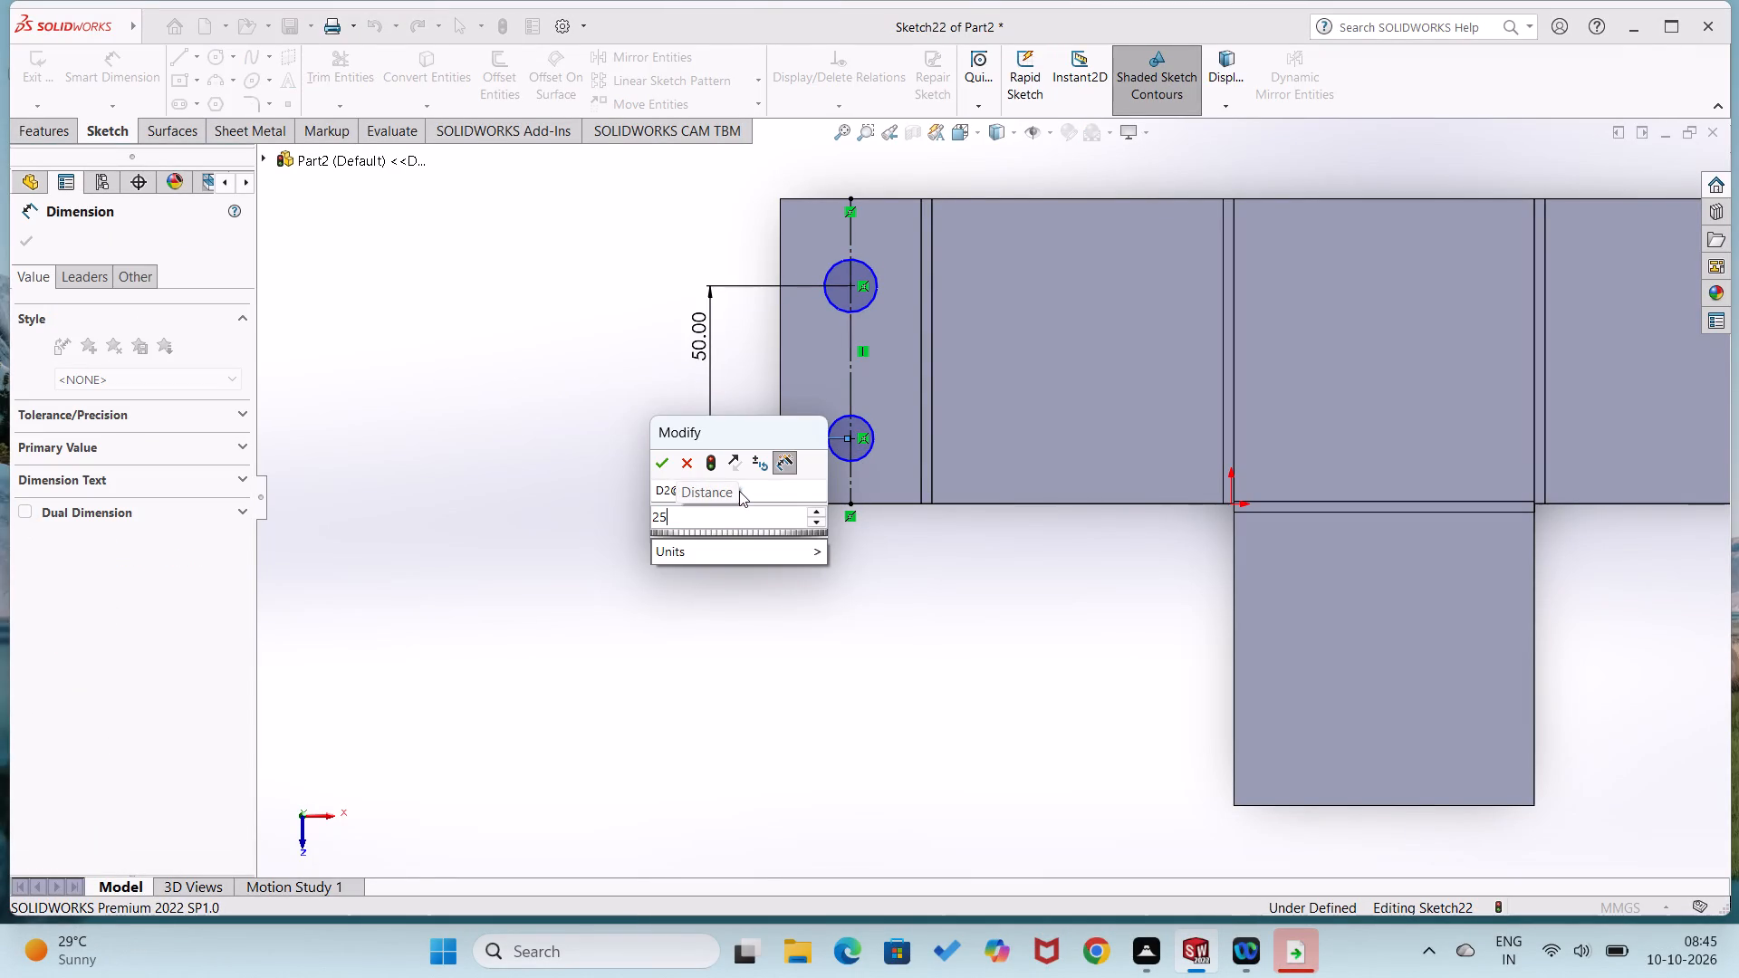
pyautogui.press('Return')
pyautogui.click(698, 557)
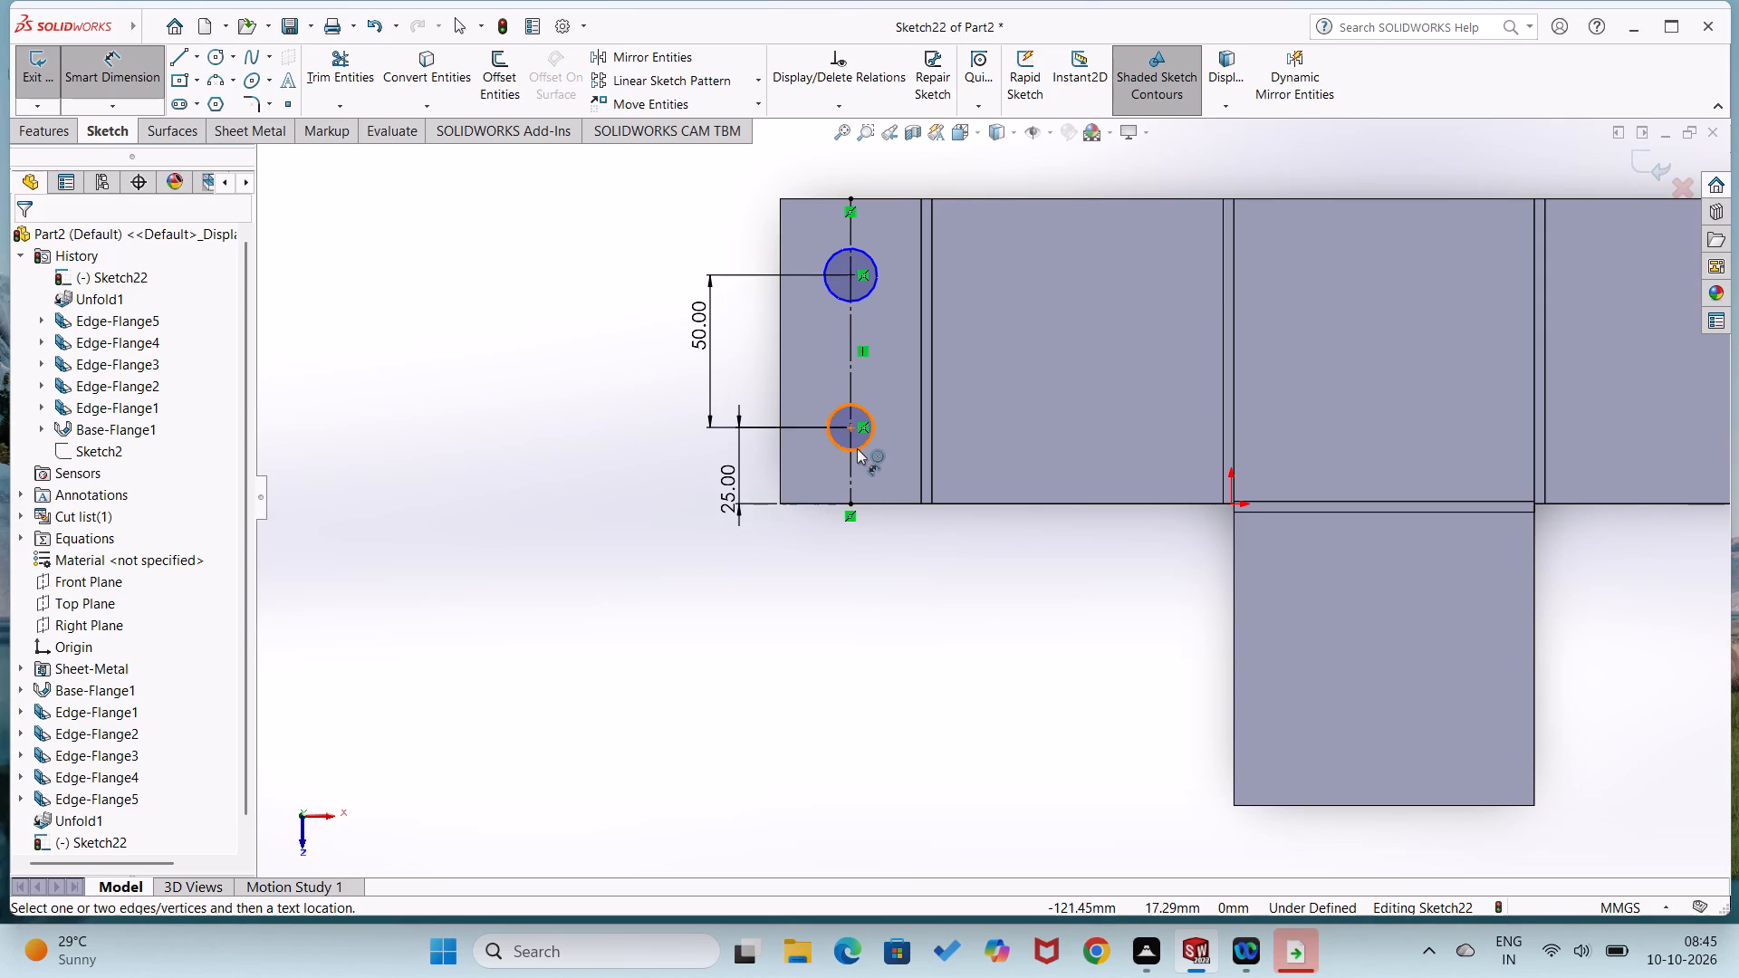
# Dimension both circles on the left end flange to a diameter of 12 mm.
pyautogui.click(857, 448)
pyautogui.click(879, 474)
pyautogui.write('12')
pyautogui.press('Return')
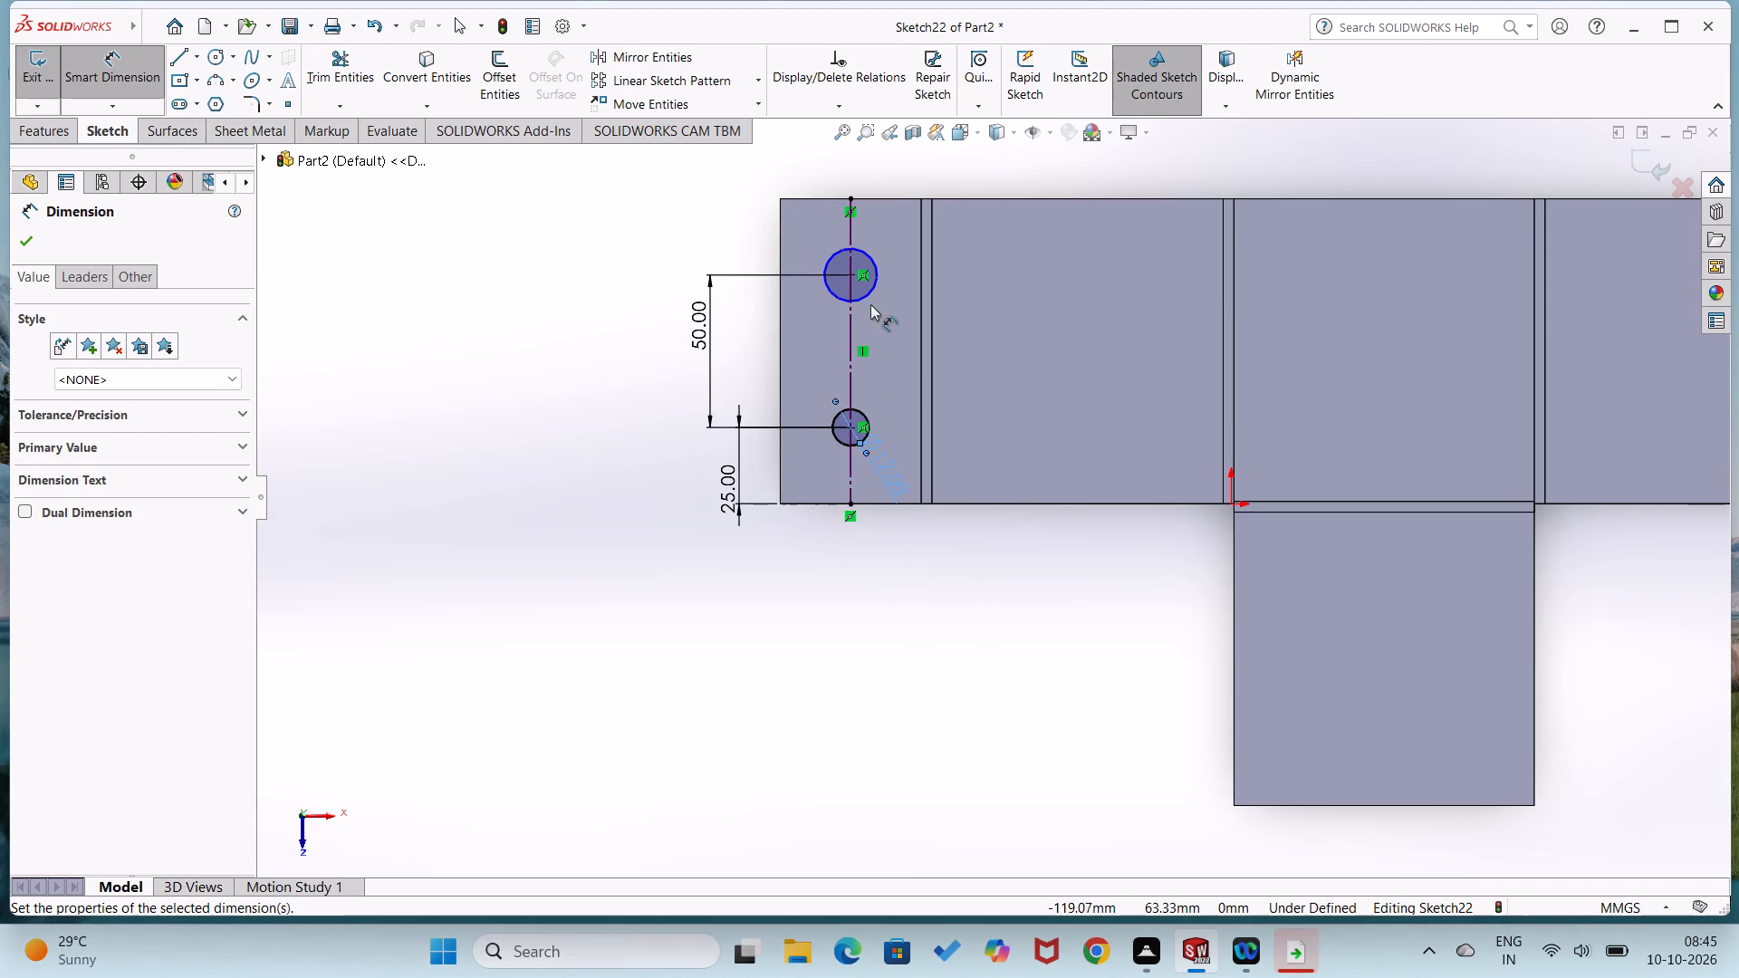
pyautogui.click(873, 290)
pyautogui.click(895, 322)
pyautogui.write('12')
pyautogui.press('Return')
pyautogui.click(891, 615)
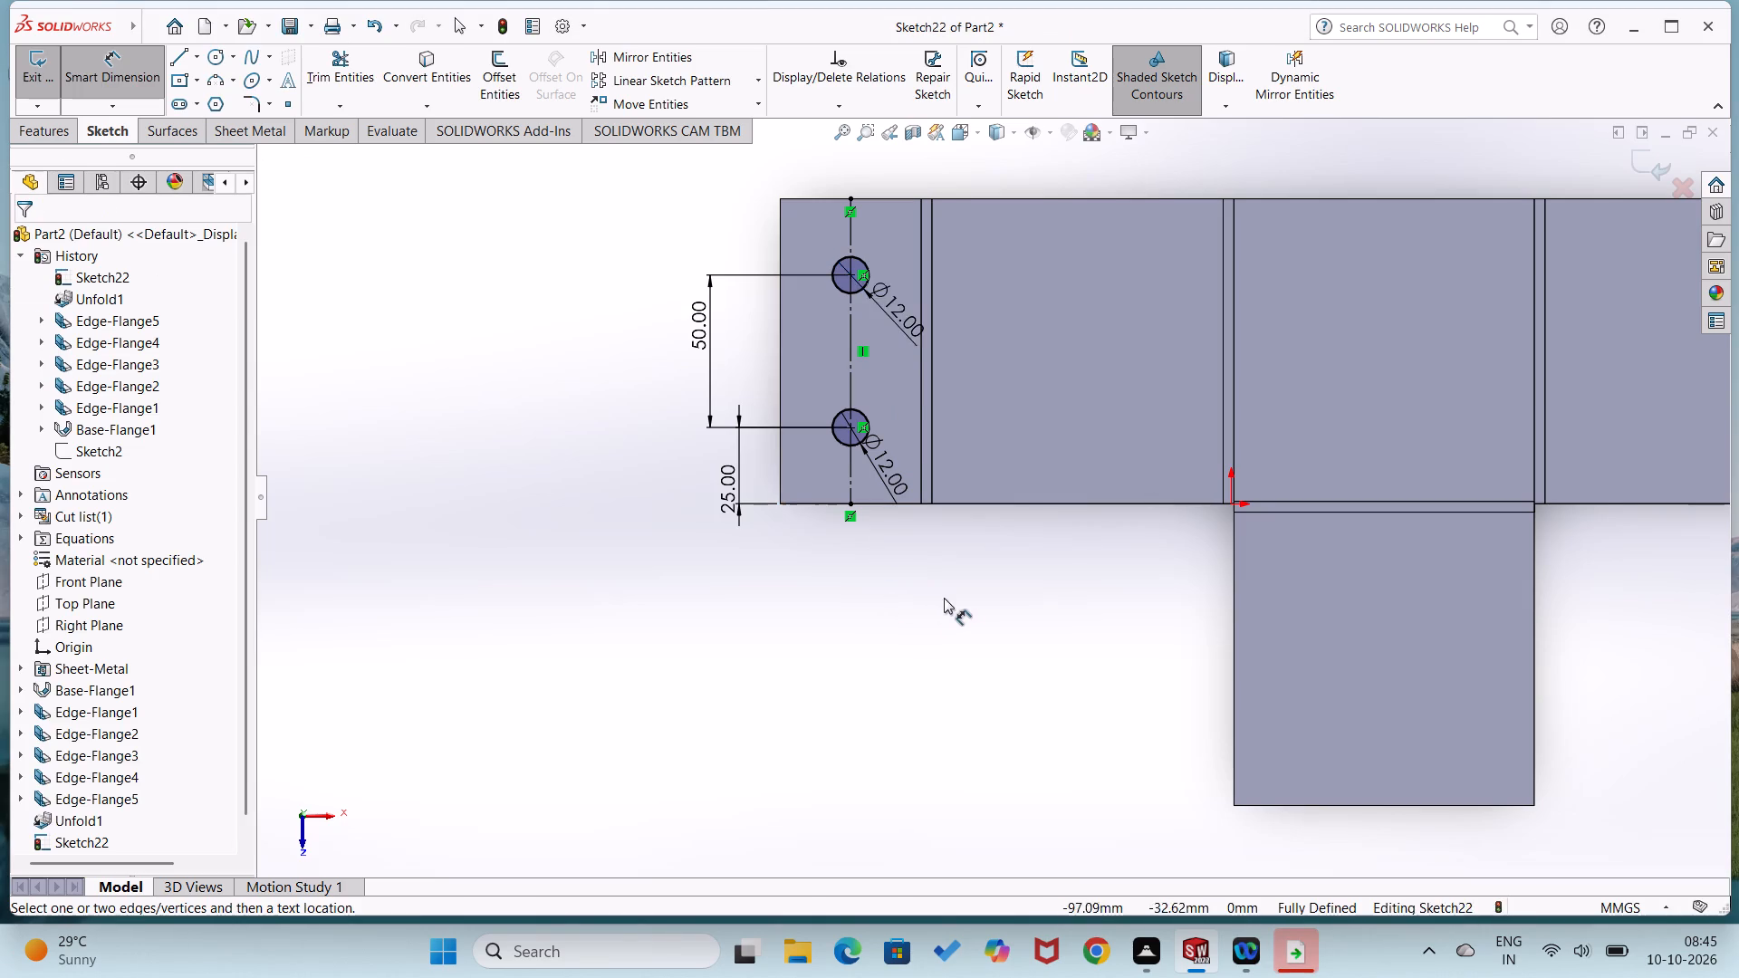
# Draw a vertical construction centreline on the right end flange, joining the midpoints of its upper and lower edges.
pyautogui.scroll(4, 952, 592)
pyautogui.scroll(-3, 1369, 532)
pyautogui.moveTo(1538, 625); pyautogui.dragTo(1274, 697, button='right')
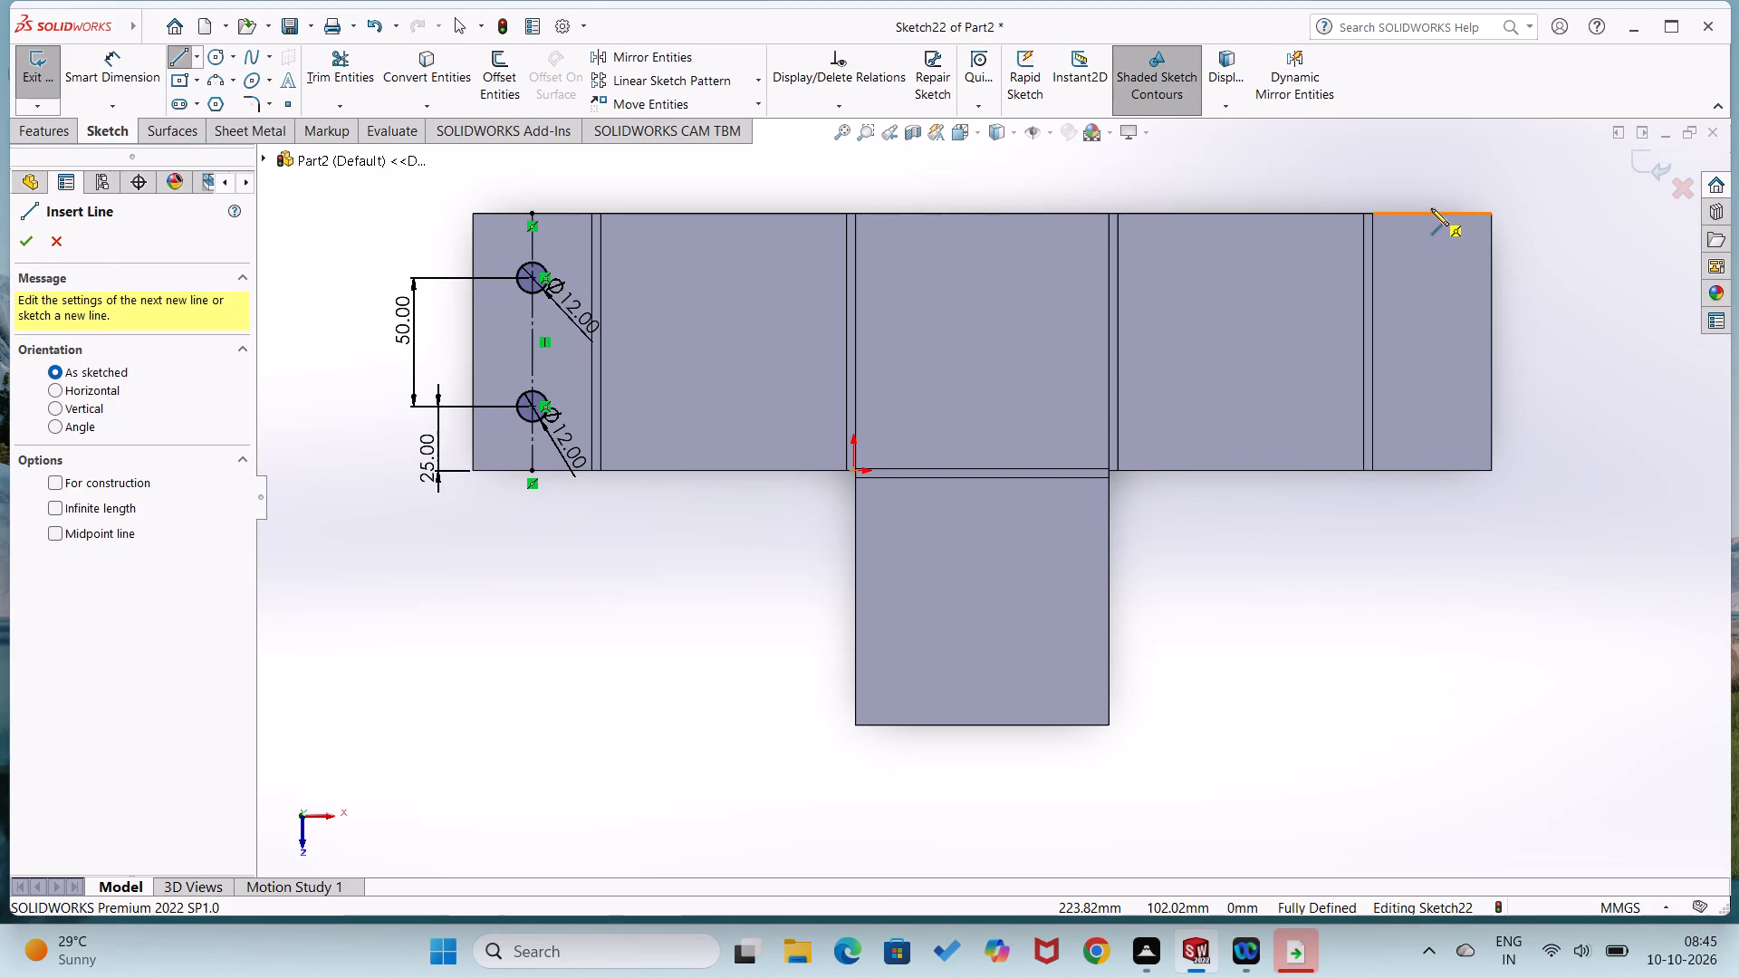
pyautogui.click(1431, 208)
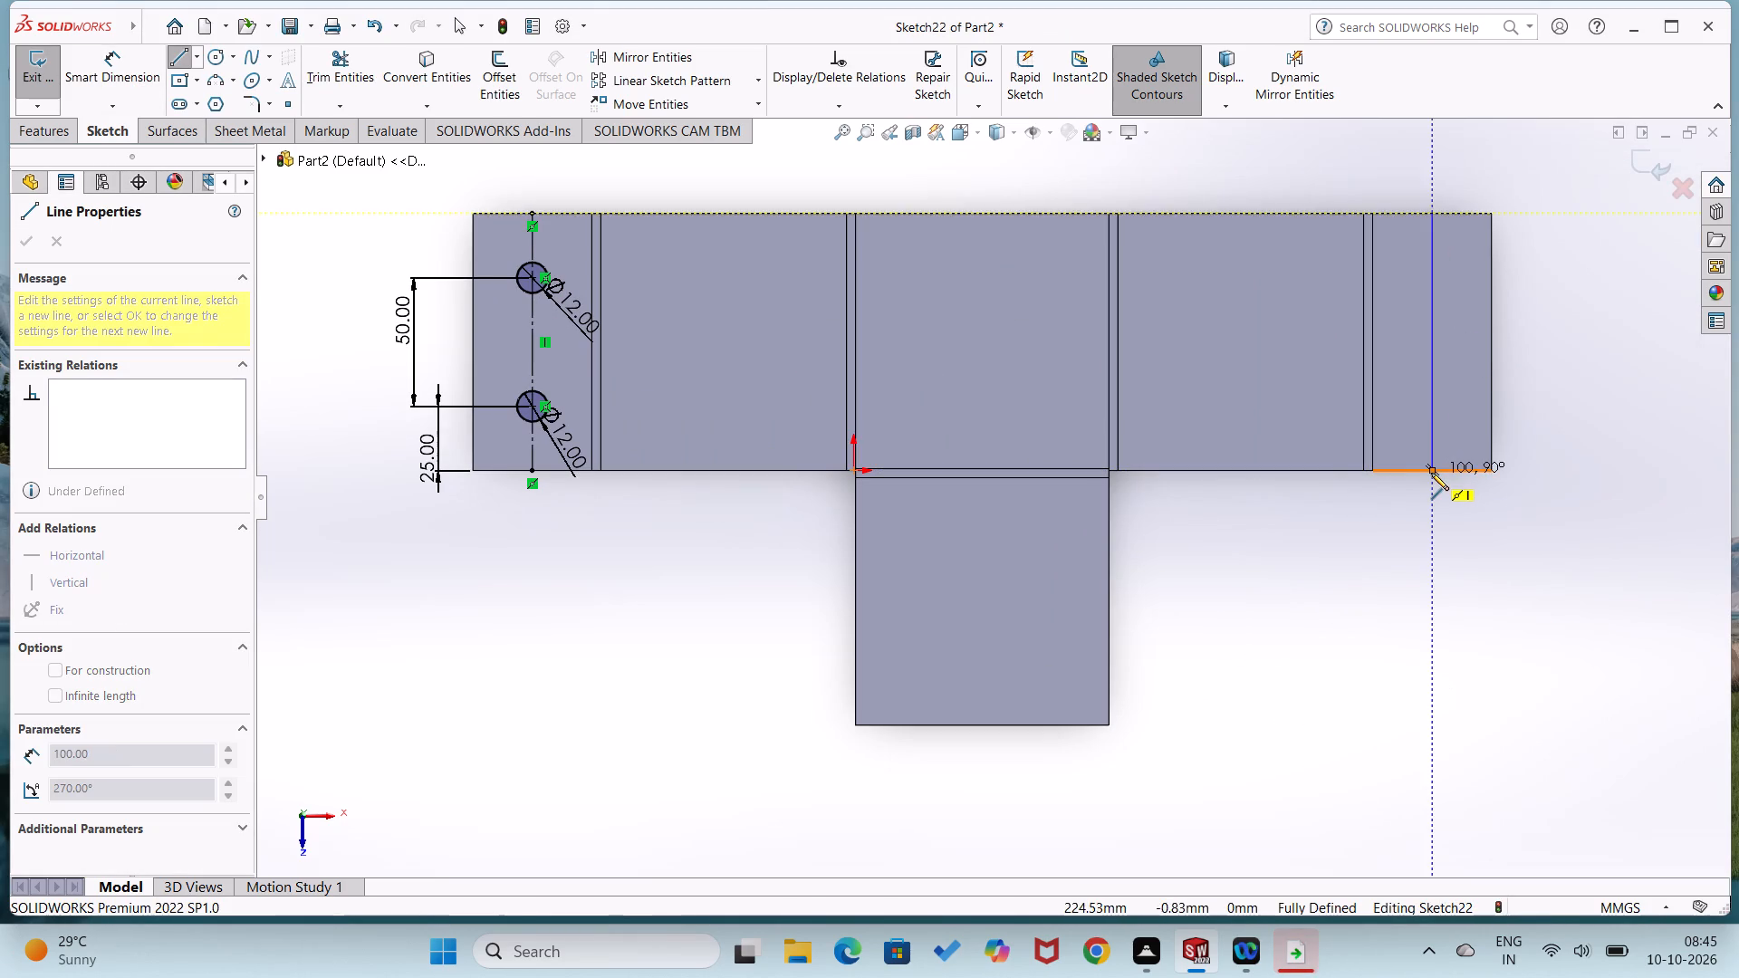
pyautogui.click(1431, 473)
pyautogui.rightClick(1431, 473)
pyautogui.click(1481, 446)
# Sketch two circles about 8.2 mm in radius on the right flange's centreline, level with the two circles on the left flange.
pyautogui.moveTo(1414, 570); pyautogui.dragTo(1486, 555, button='right')
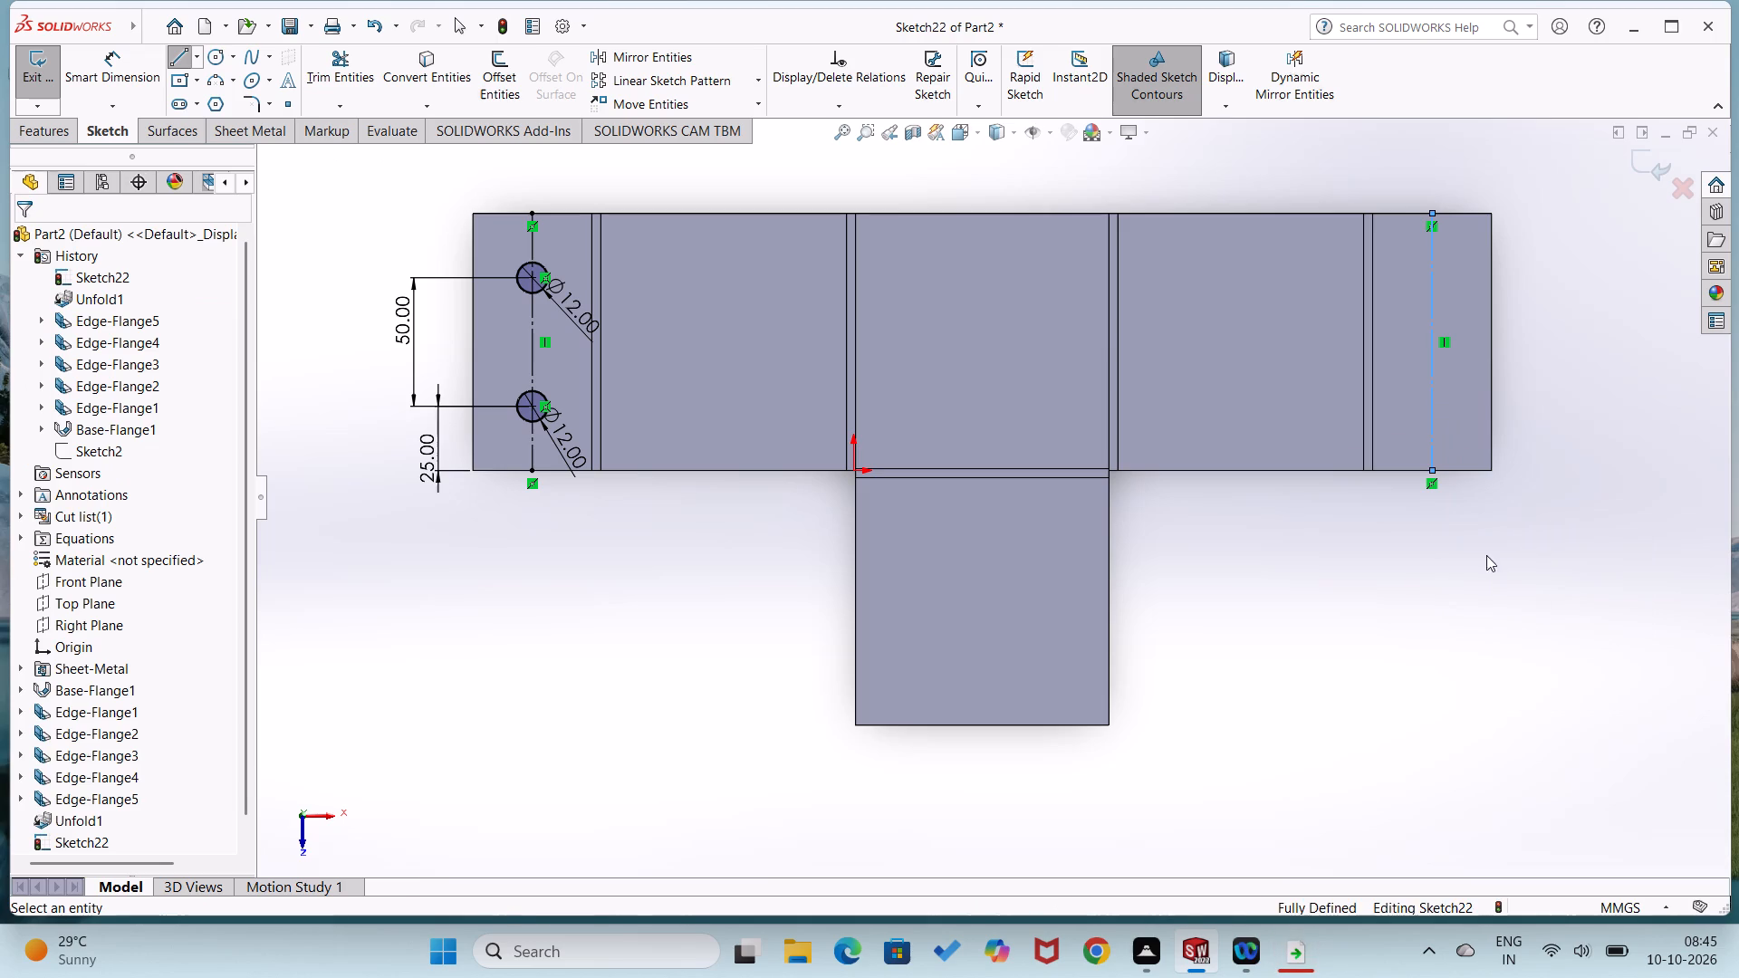
pyautogui.moveTo(1486, 555); pyautogui.dragTo(1523, 544, button='right')
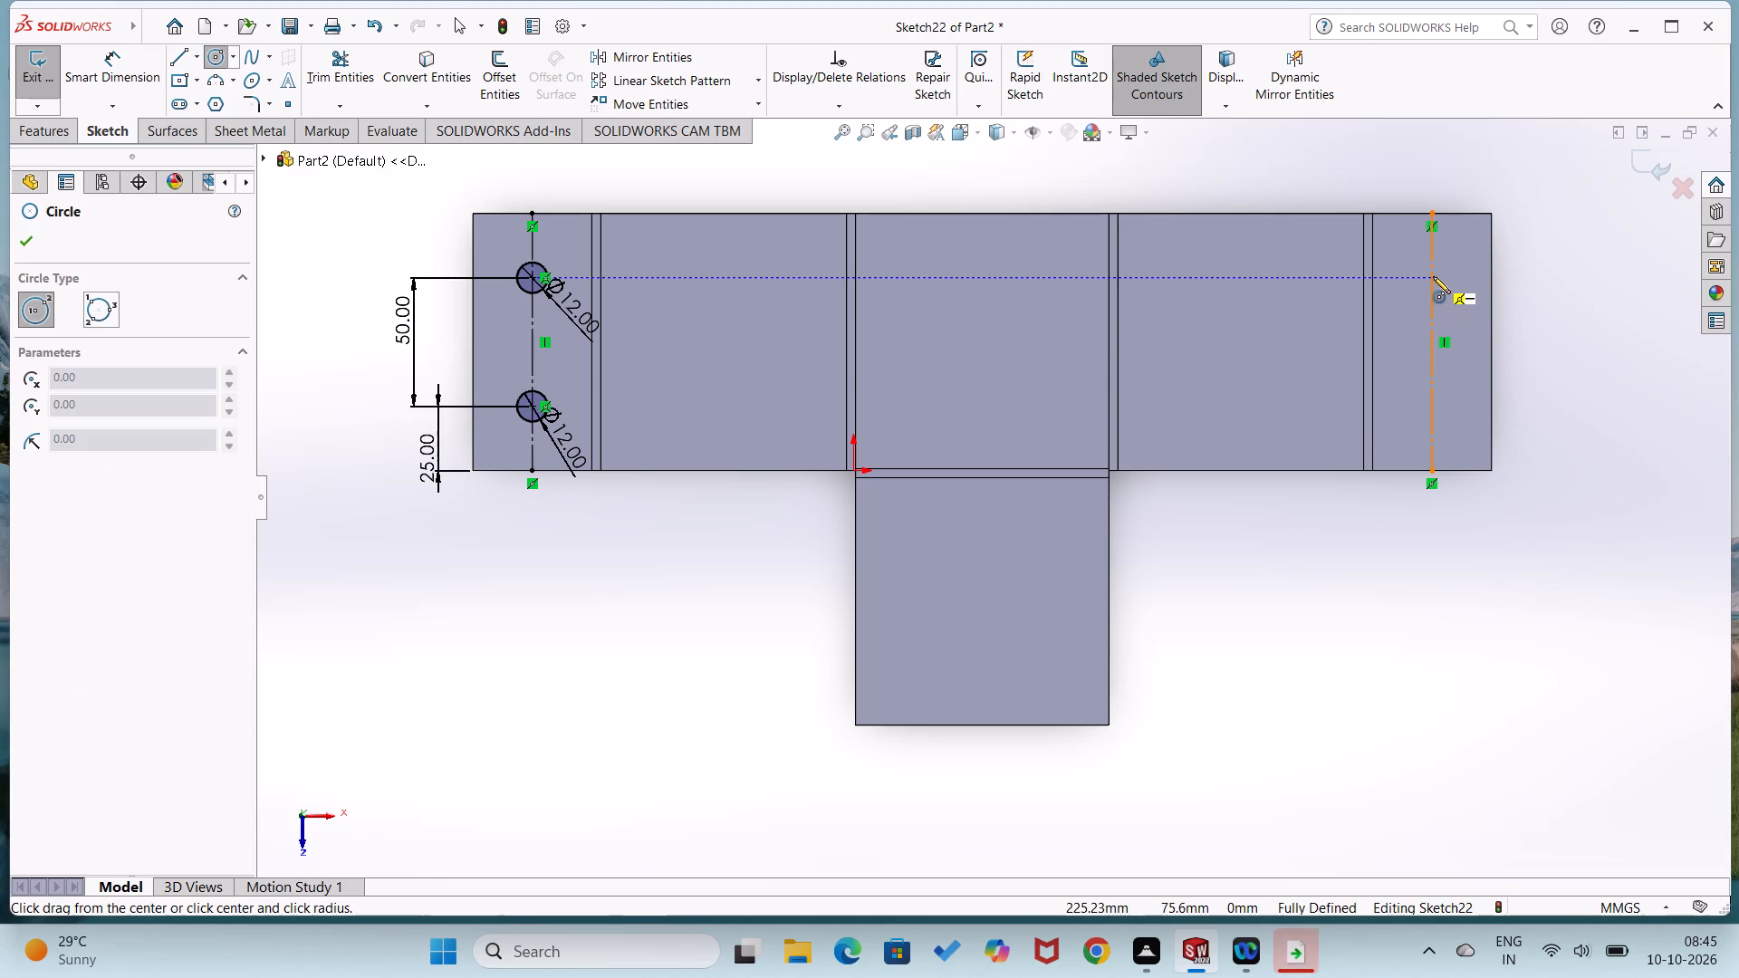
pyautogui.click(1433, 276)
pyautogui.click(1433, 299)
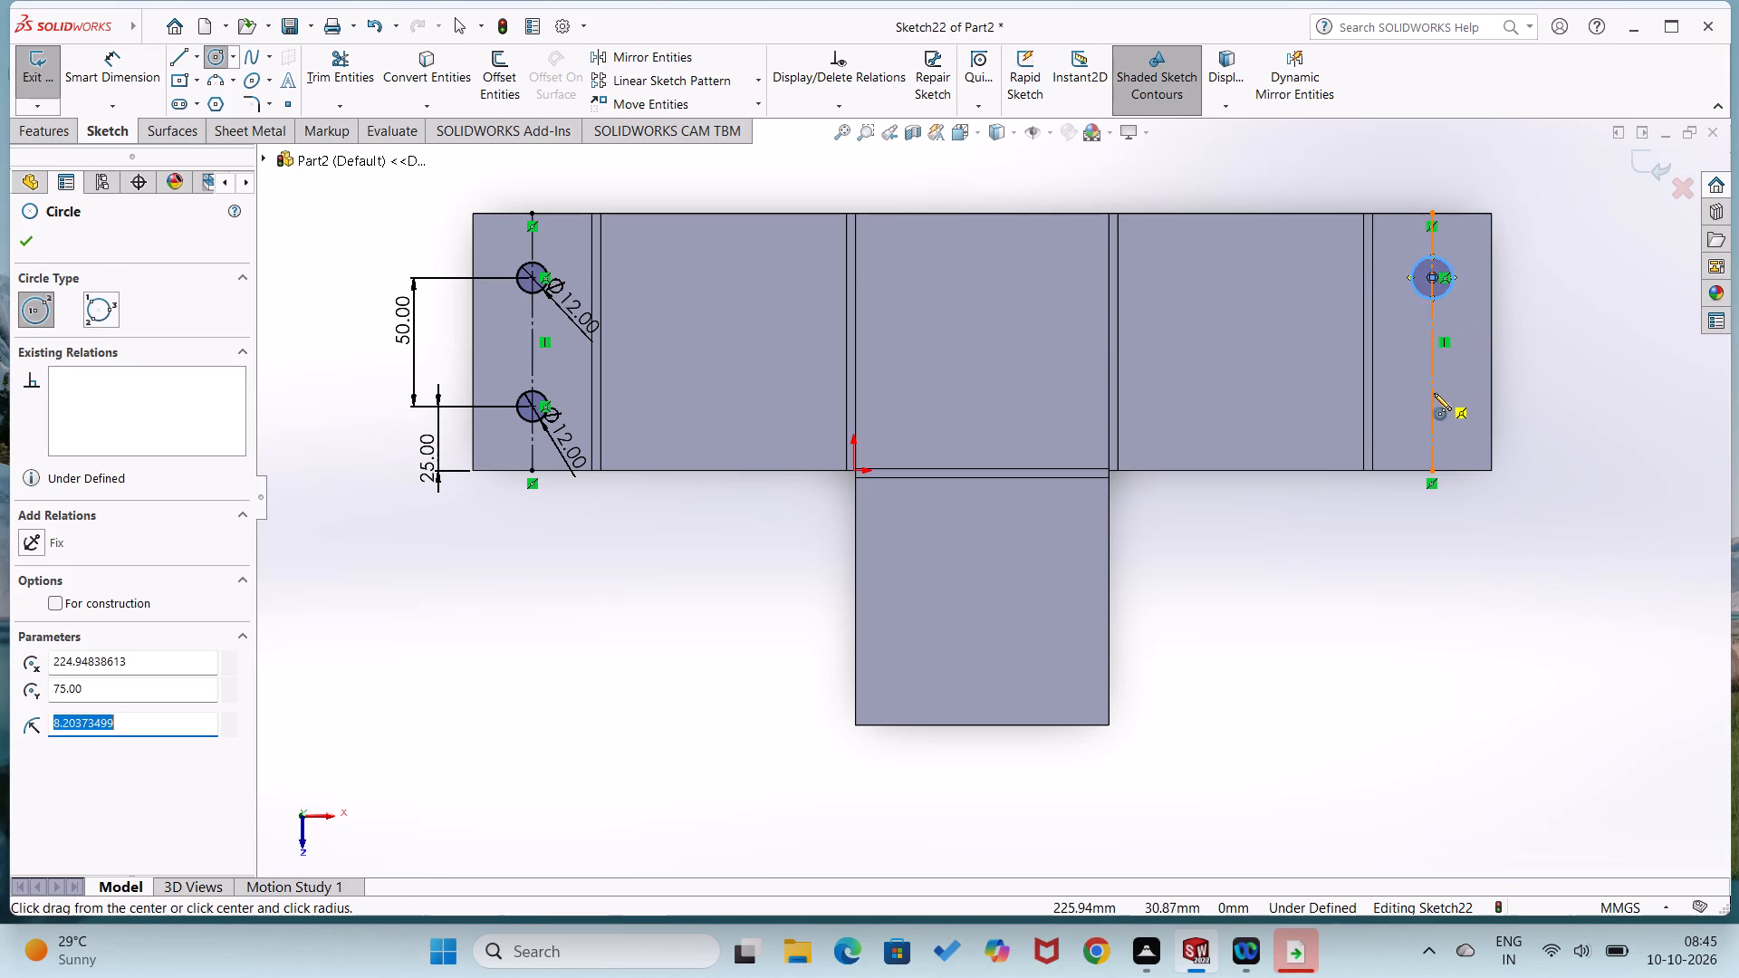
pyautogui.click(1433, 407)
pyautogui.click(1436, 427)
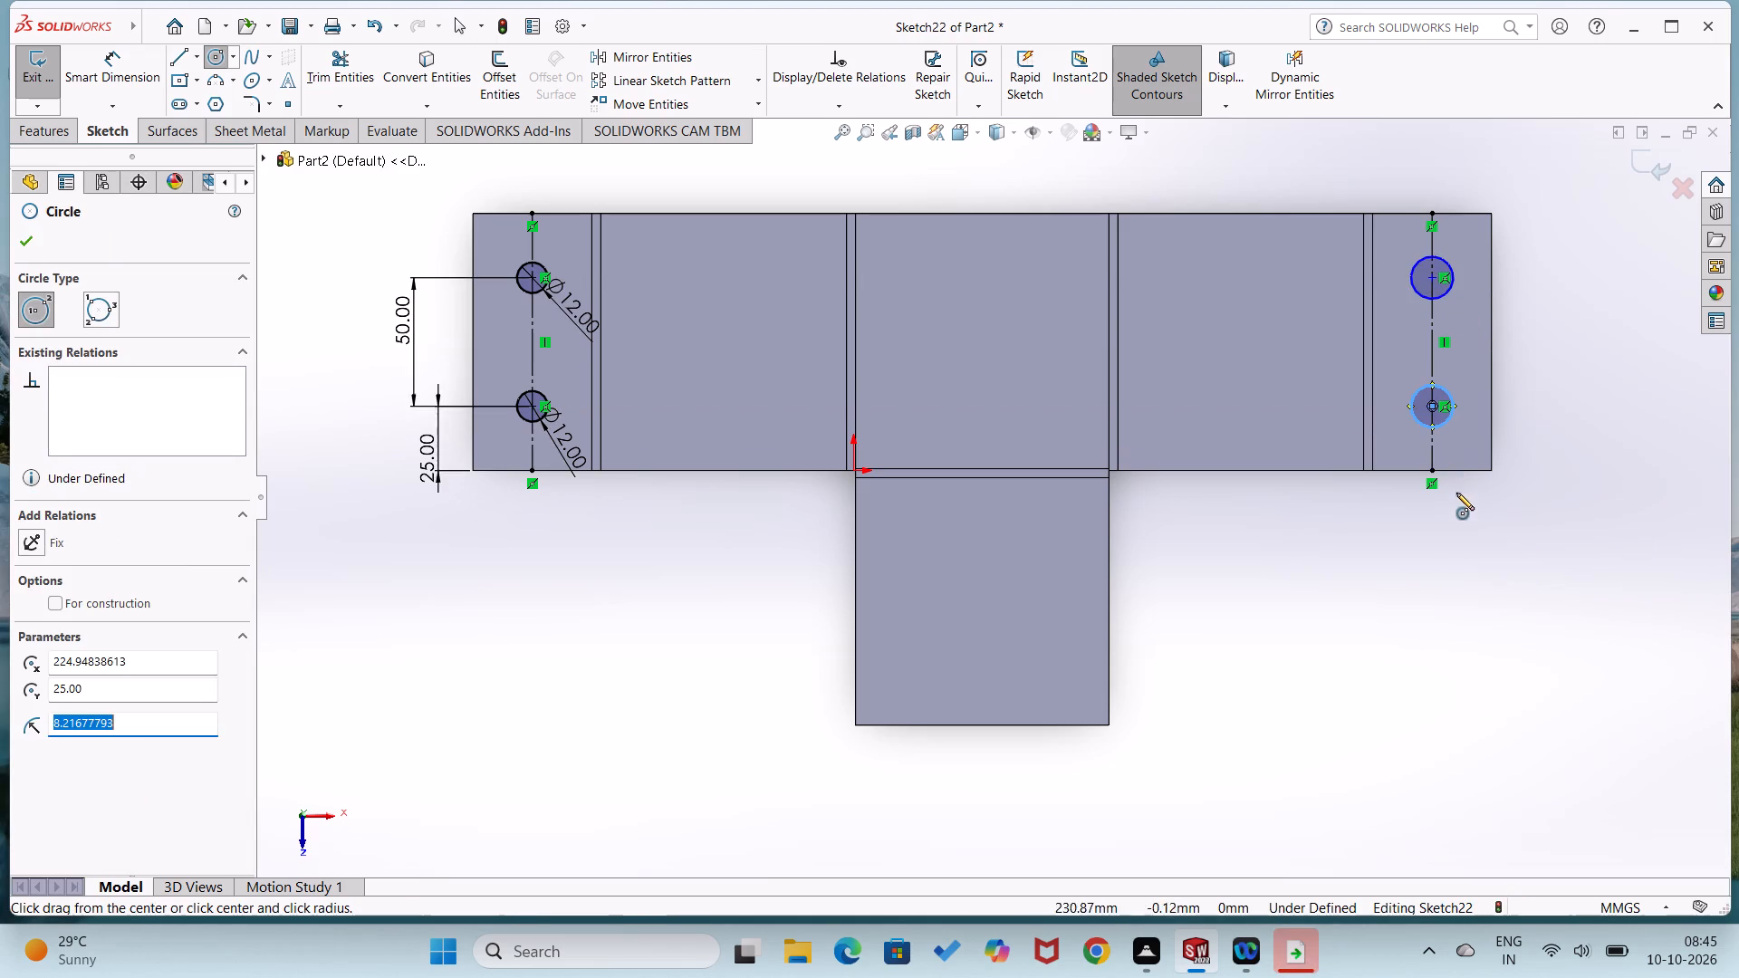
# Dimension the right flange's lower circle centre 25 mm from the lower edge and 50 mm from the upper circle's centre.
pyautogui.moveTo(1460, 519); pyautogui.dragTo(1516, 427, button='right')
pyautogui.click(1436, 470)
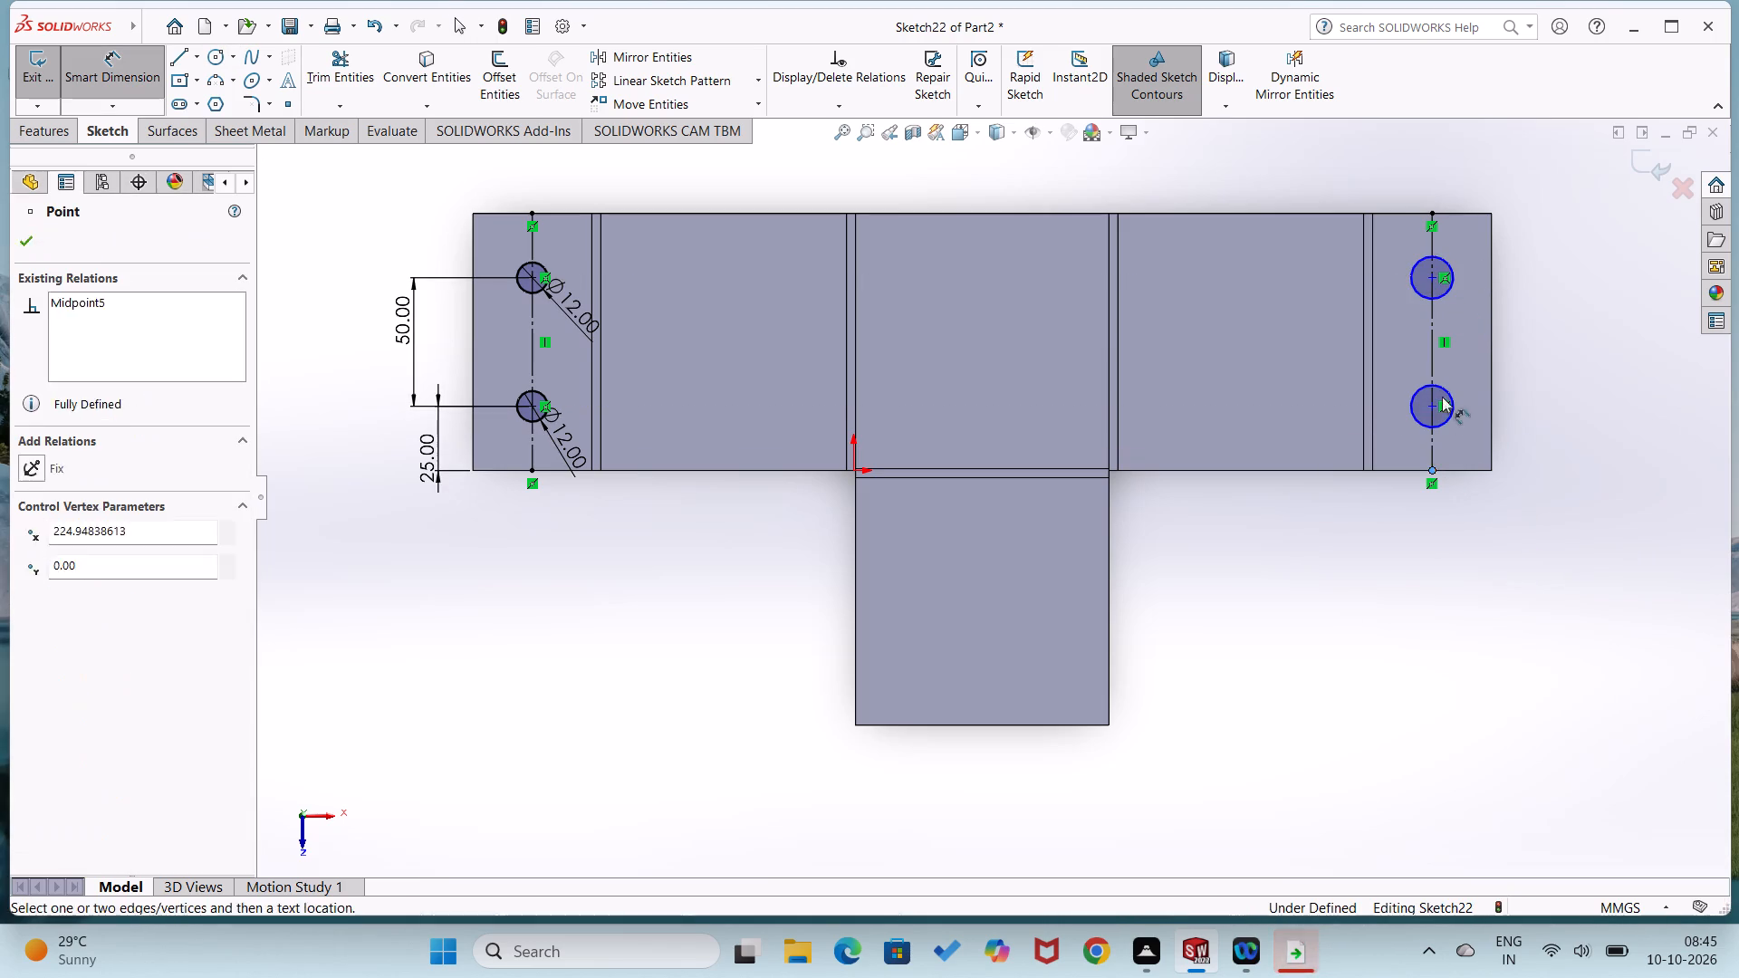
pyautogui.click(1432, 401)
pyautogui.click(1523, 429)
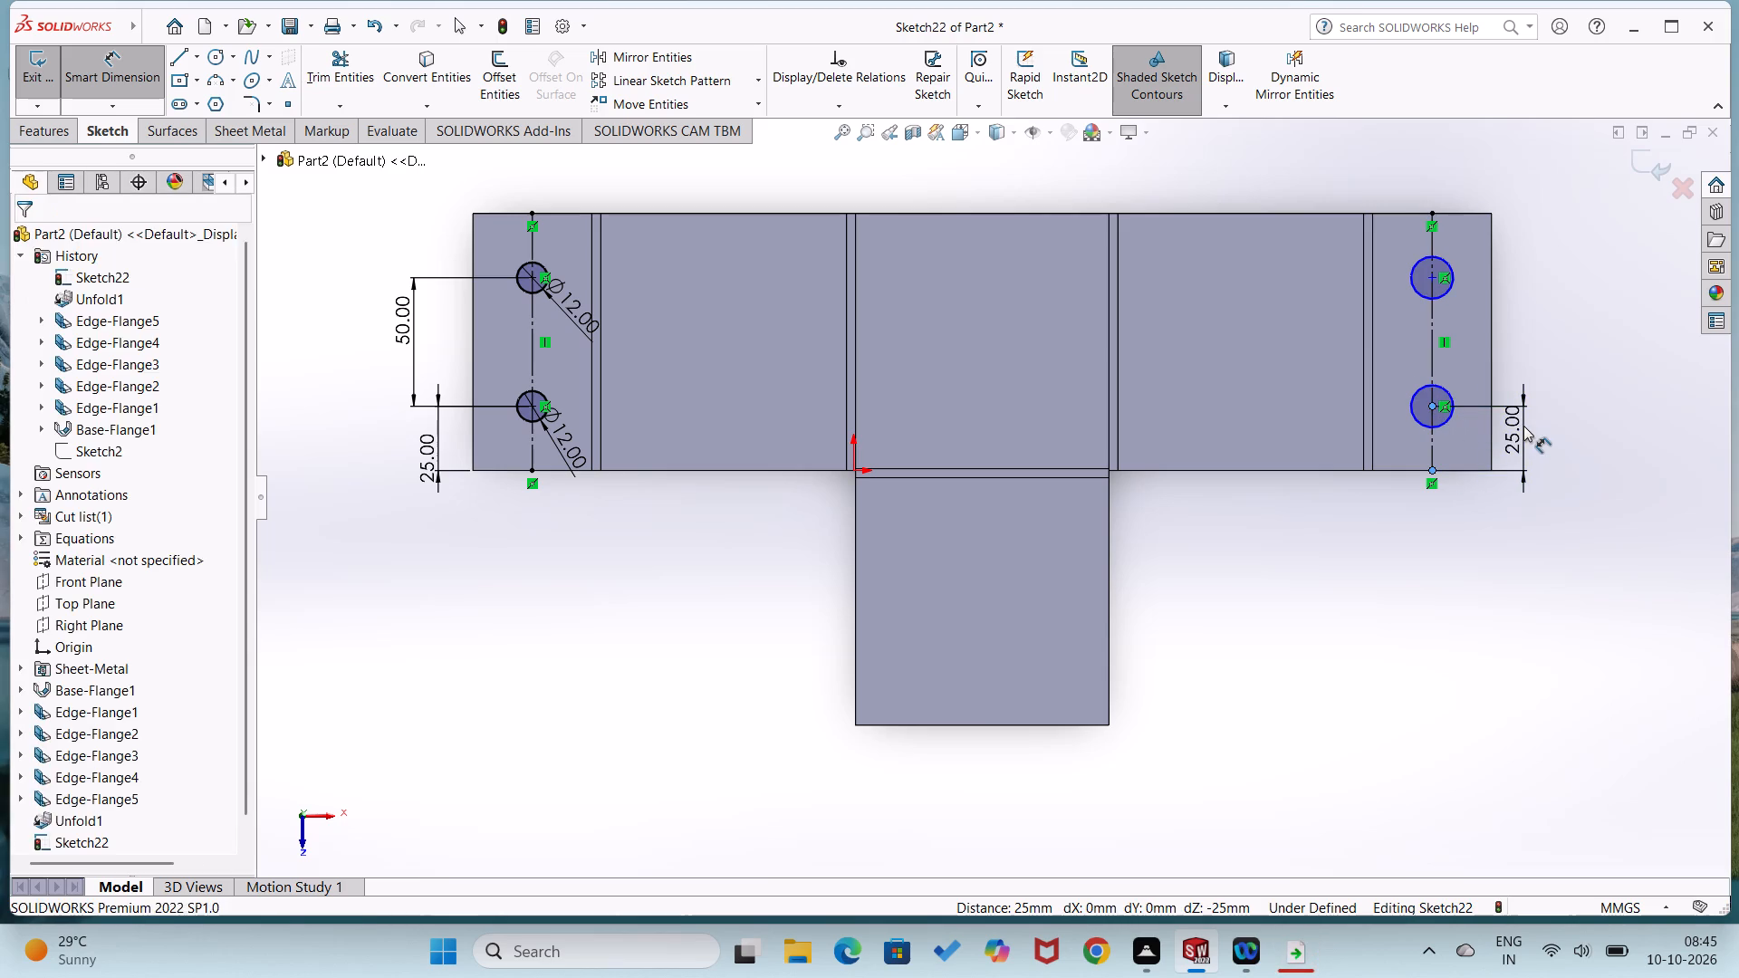
pyautogui.click(1450, 401)
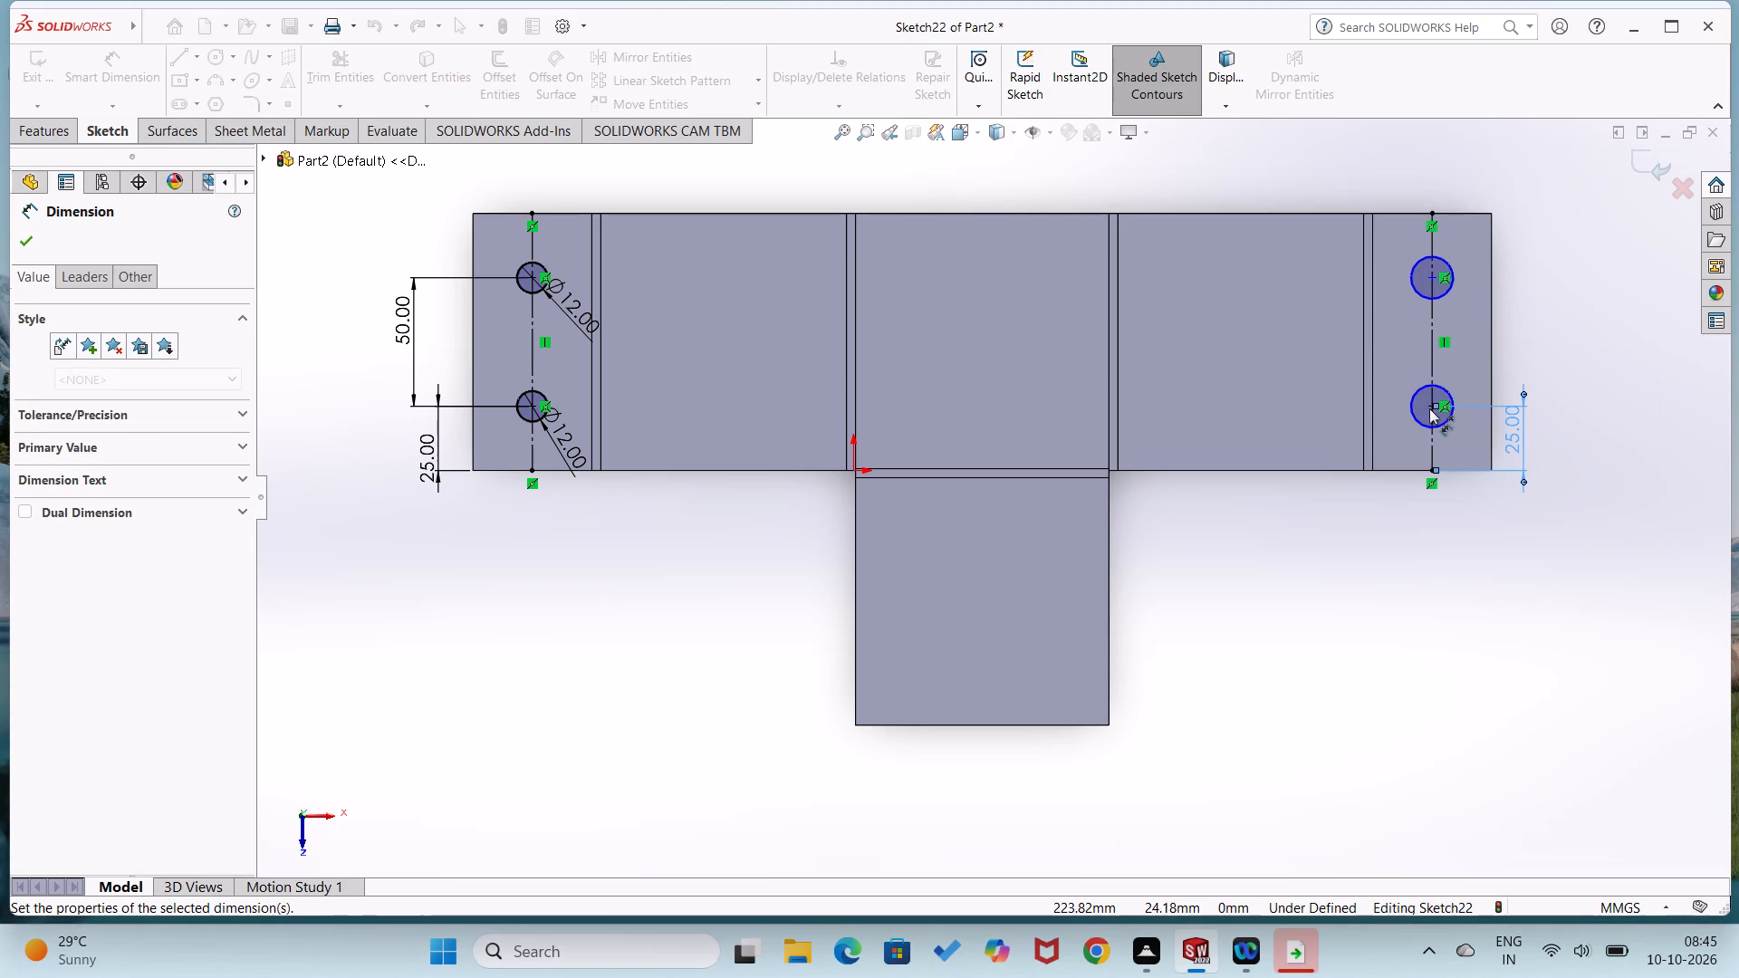
pyautogui.click(1431, 407)
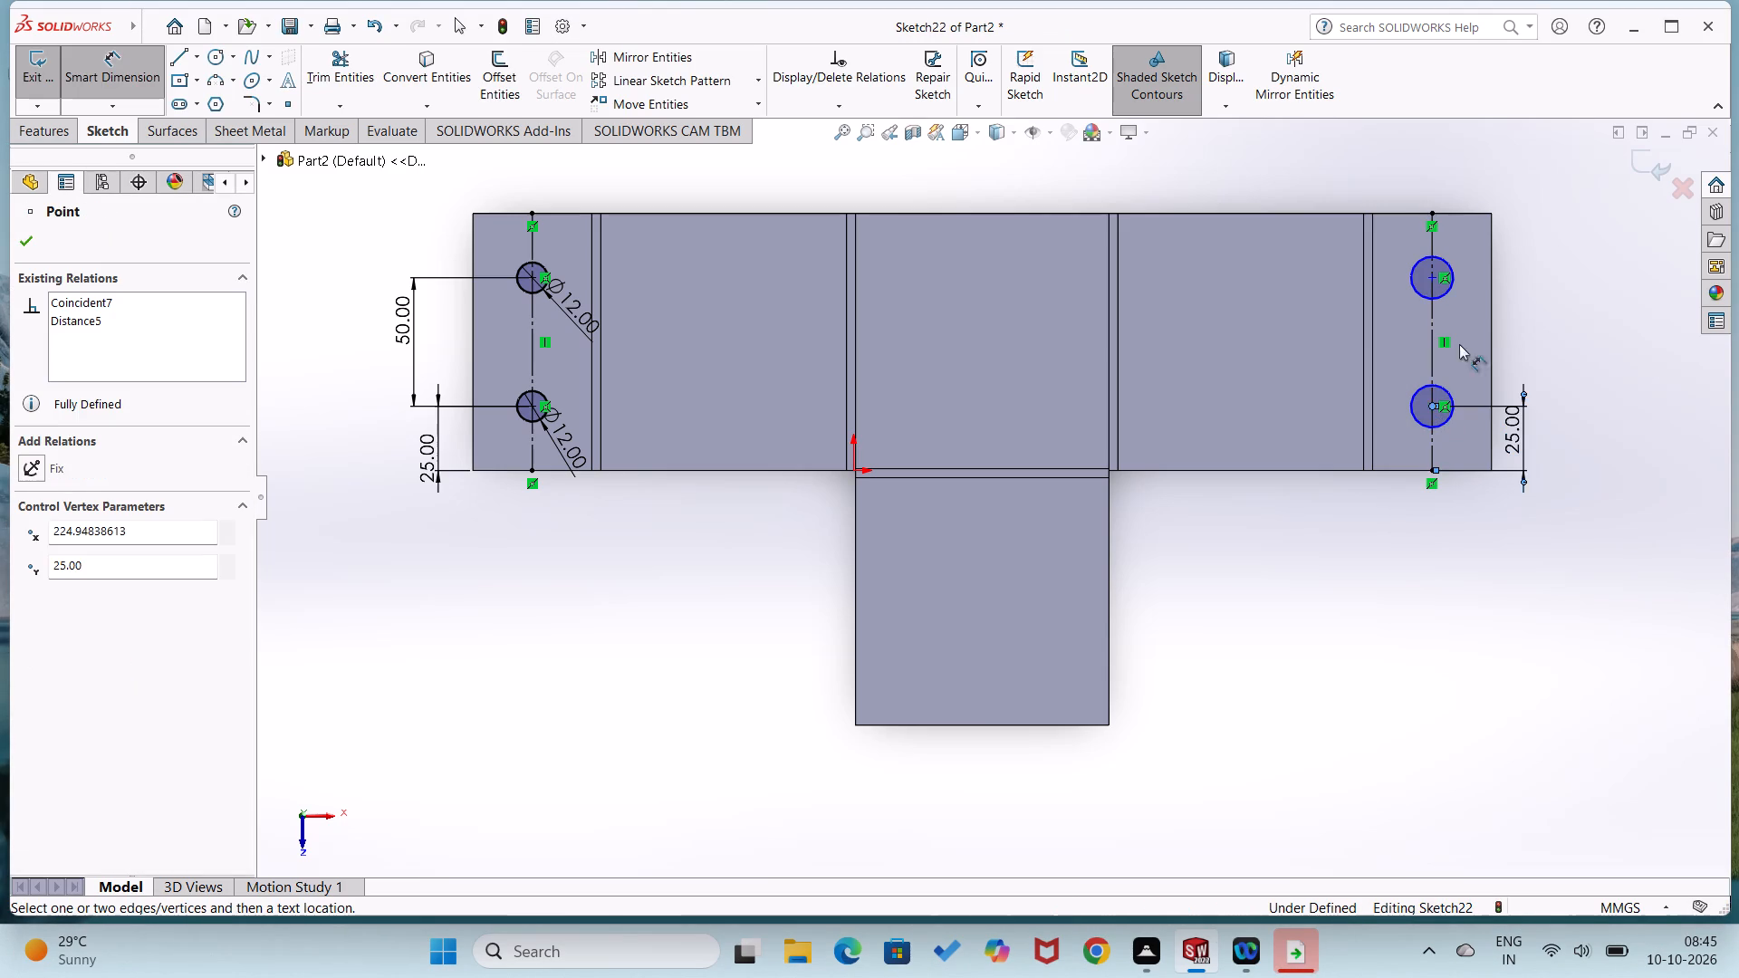
pyautogui.click(1436, 280)
pyautogui.click(1535, 296)
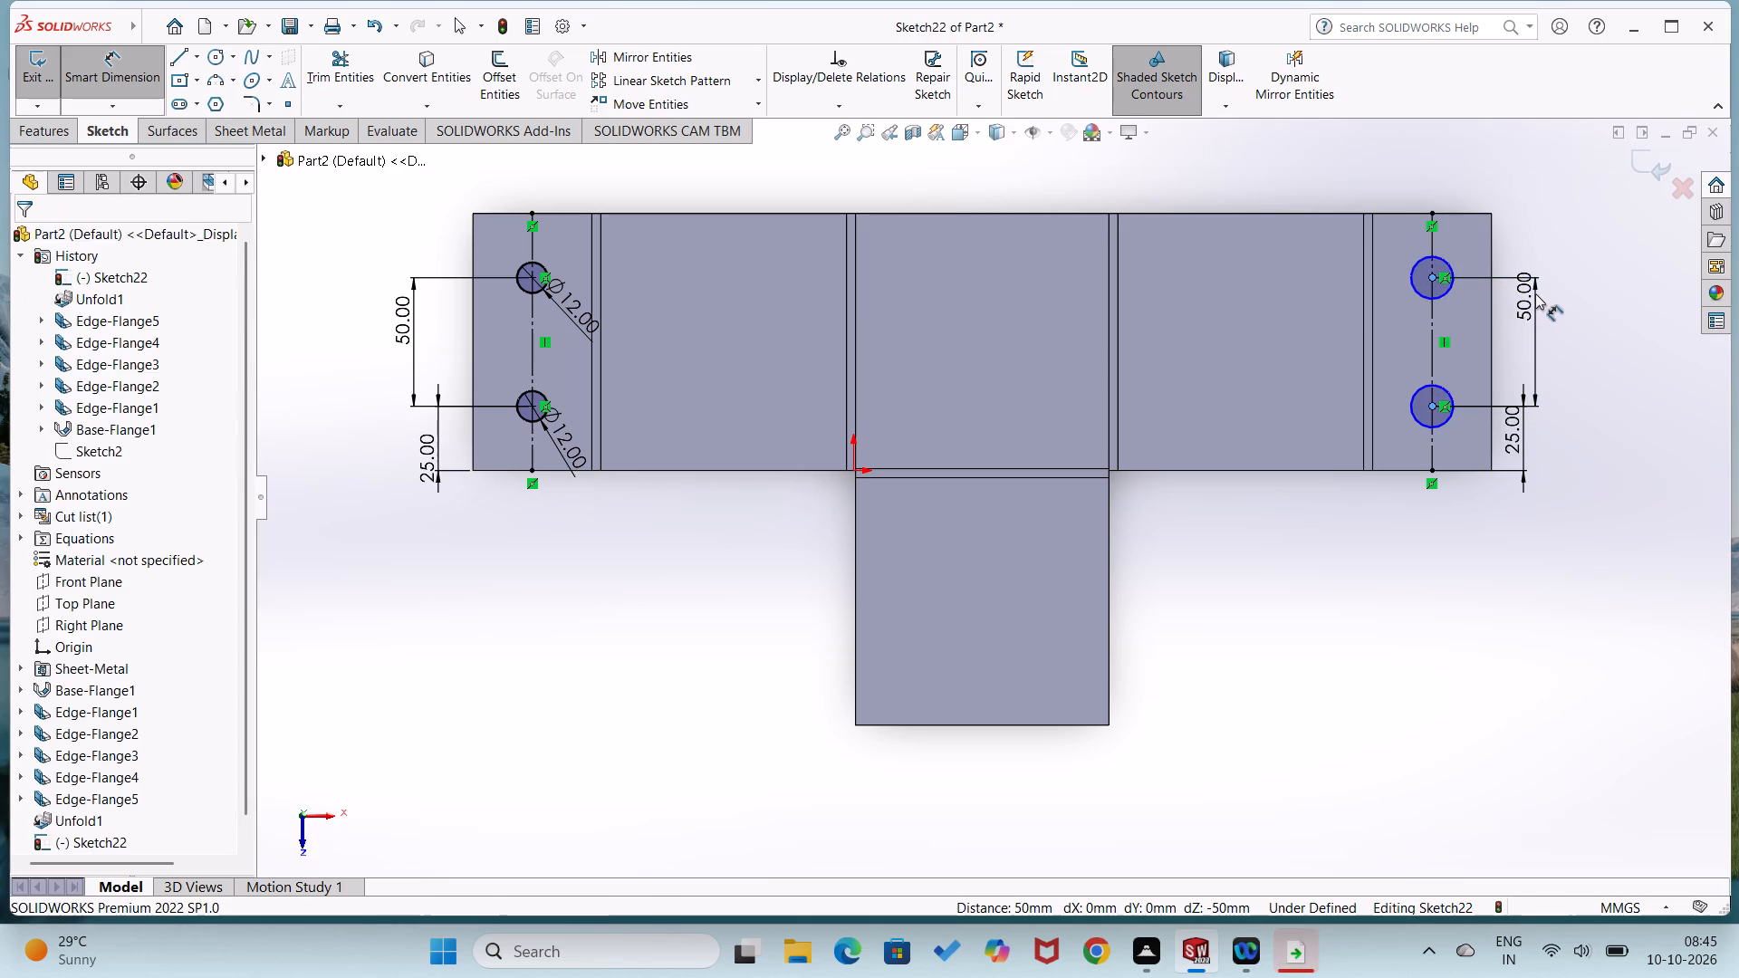
pyautogui.click(1460, 273)
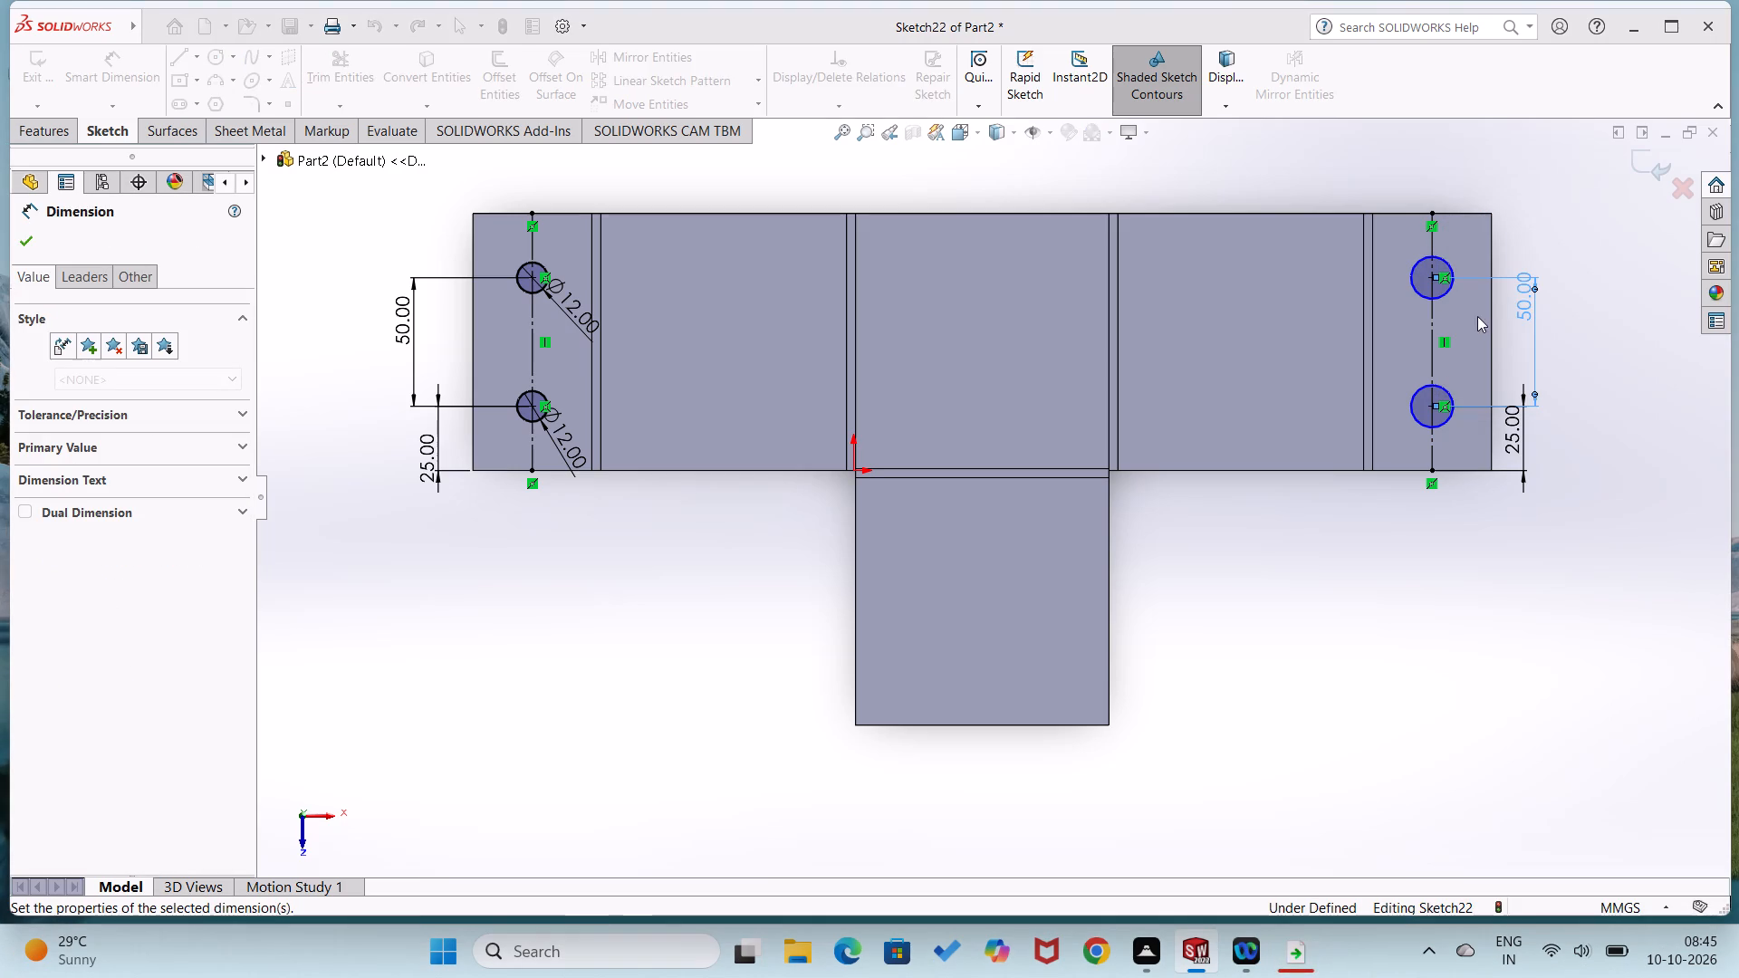
# Dimension both circles on the right end flange to a diameter of 12 mm.
pyautogui.click(1446, 398)
pyautogui.click(1475, 379)
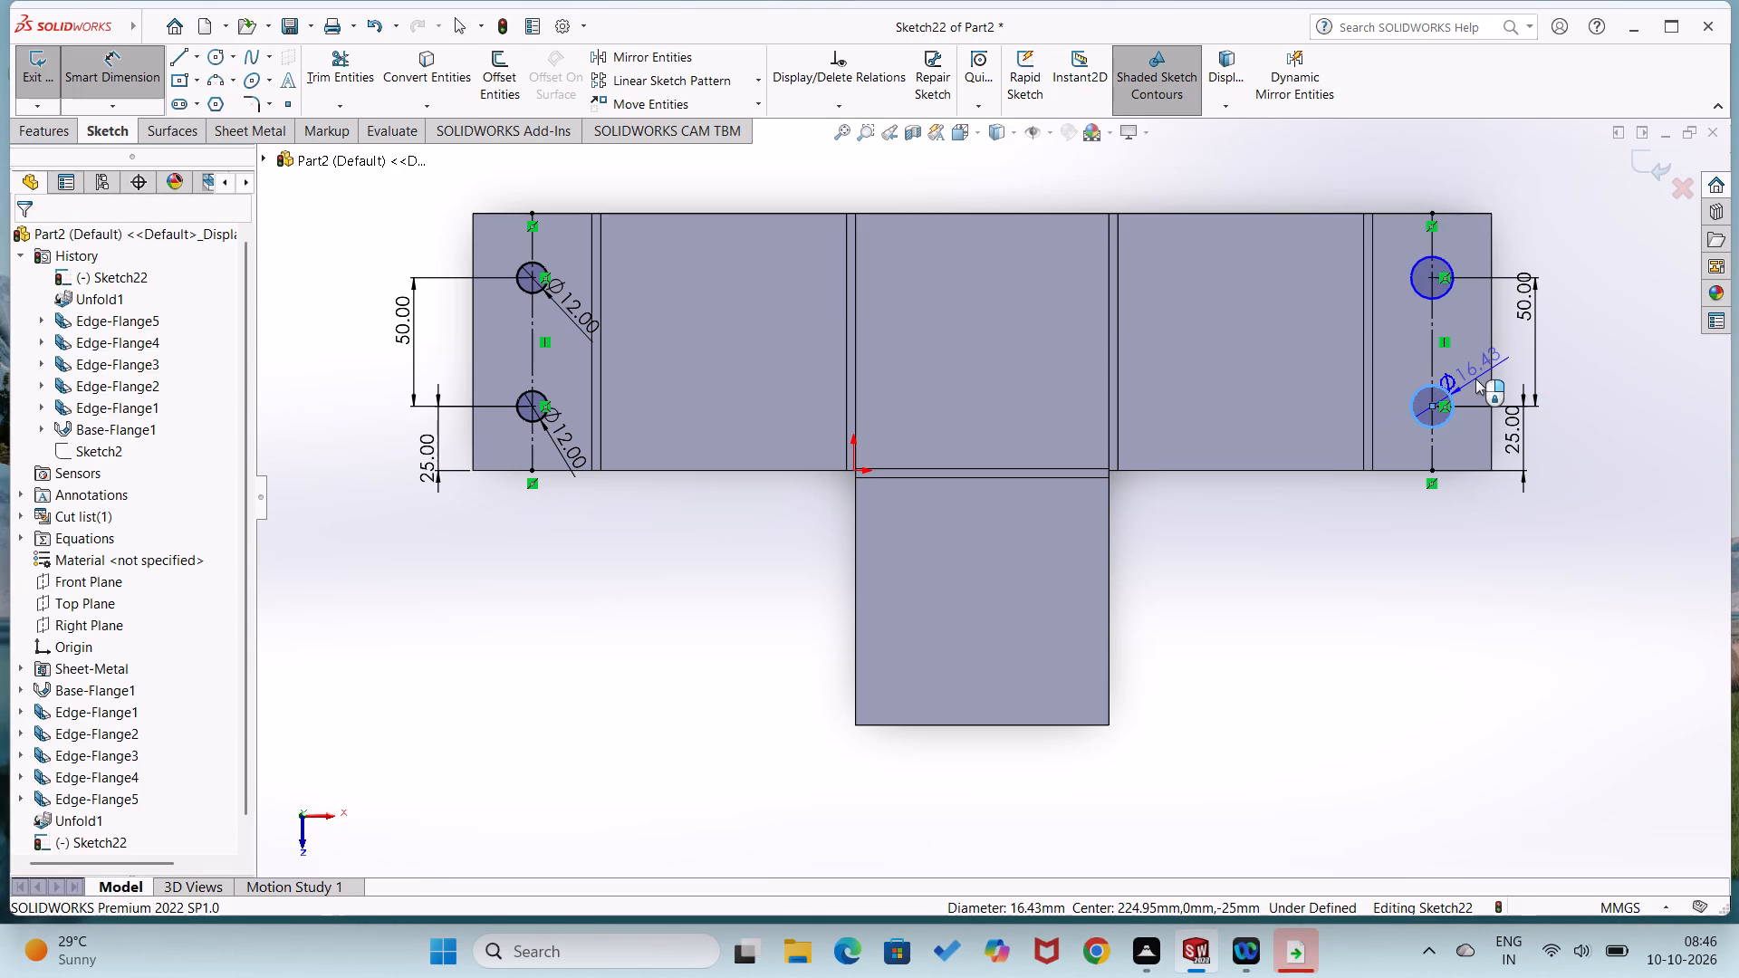
pyautogui.write('12')
pyautogui.press('Return')
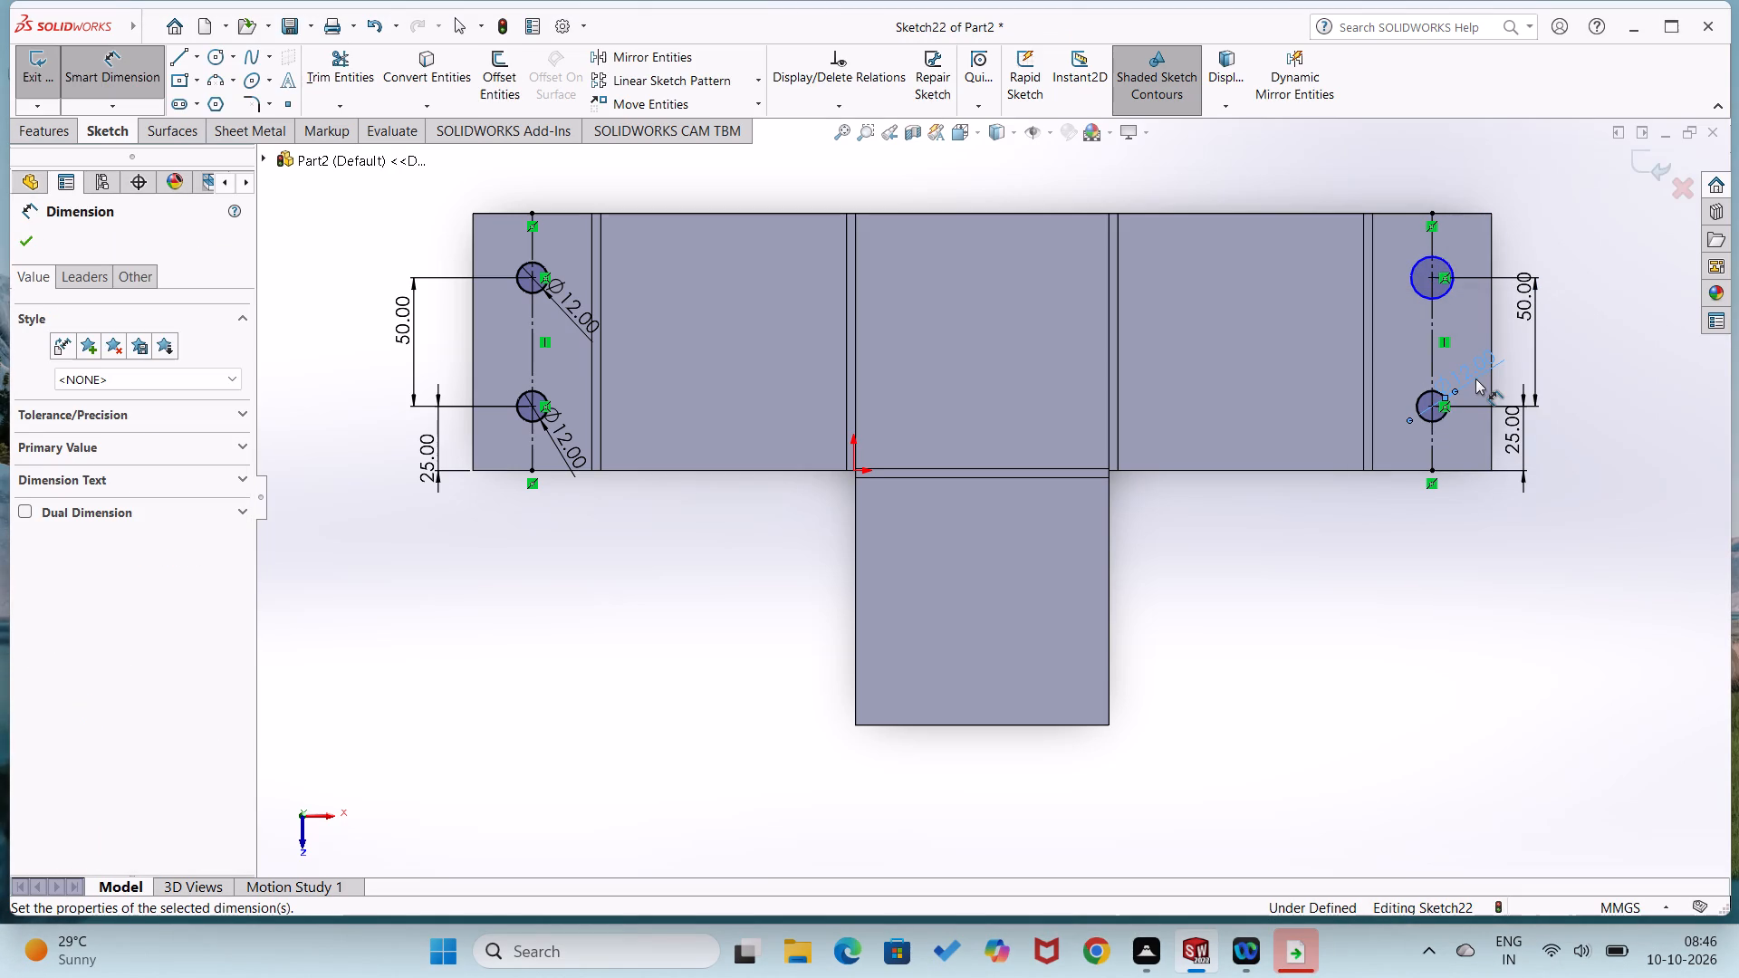
pyautogui.click(1450, 264)
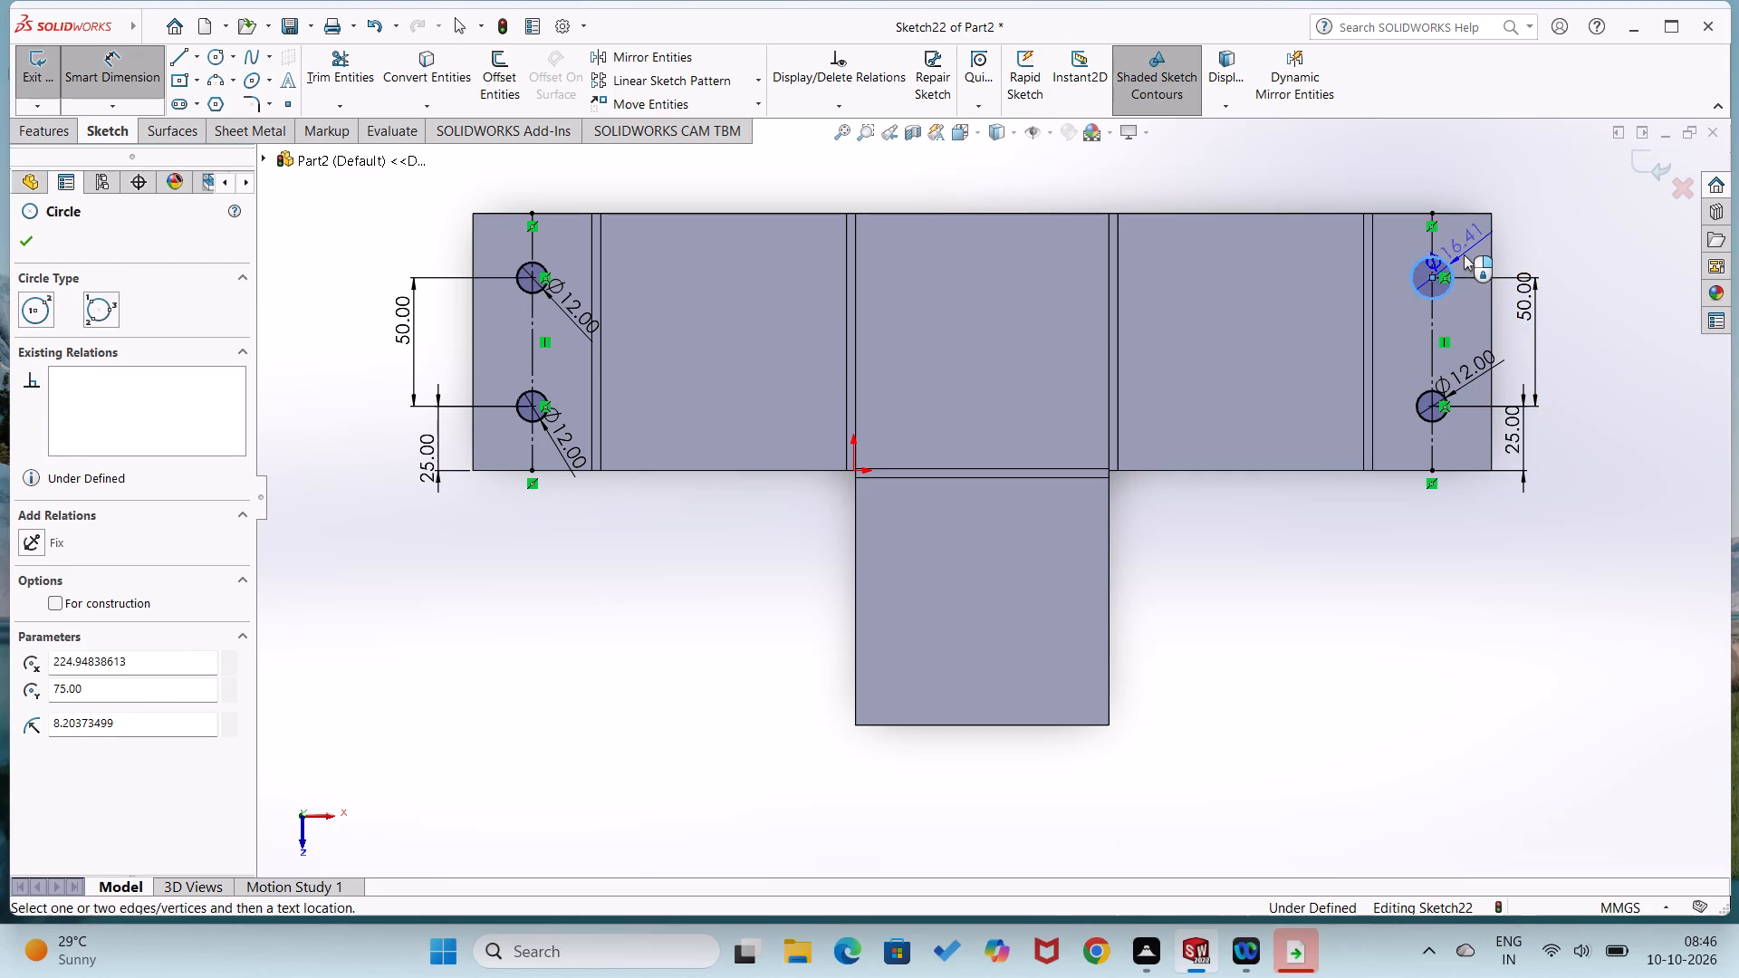
pyautogui.click(1464, 254)
pyautogui.write('12')
pyautogui.press('Return')
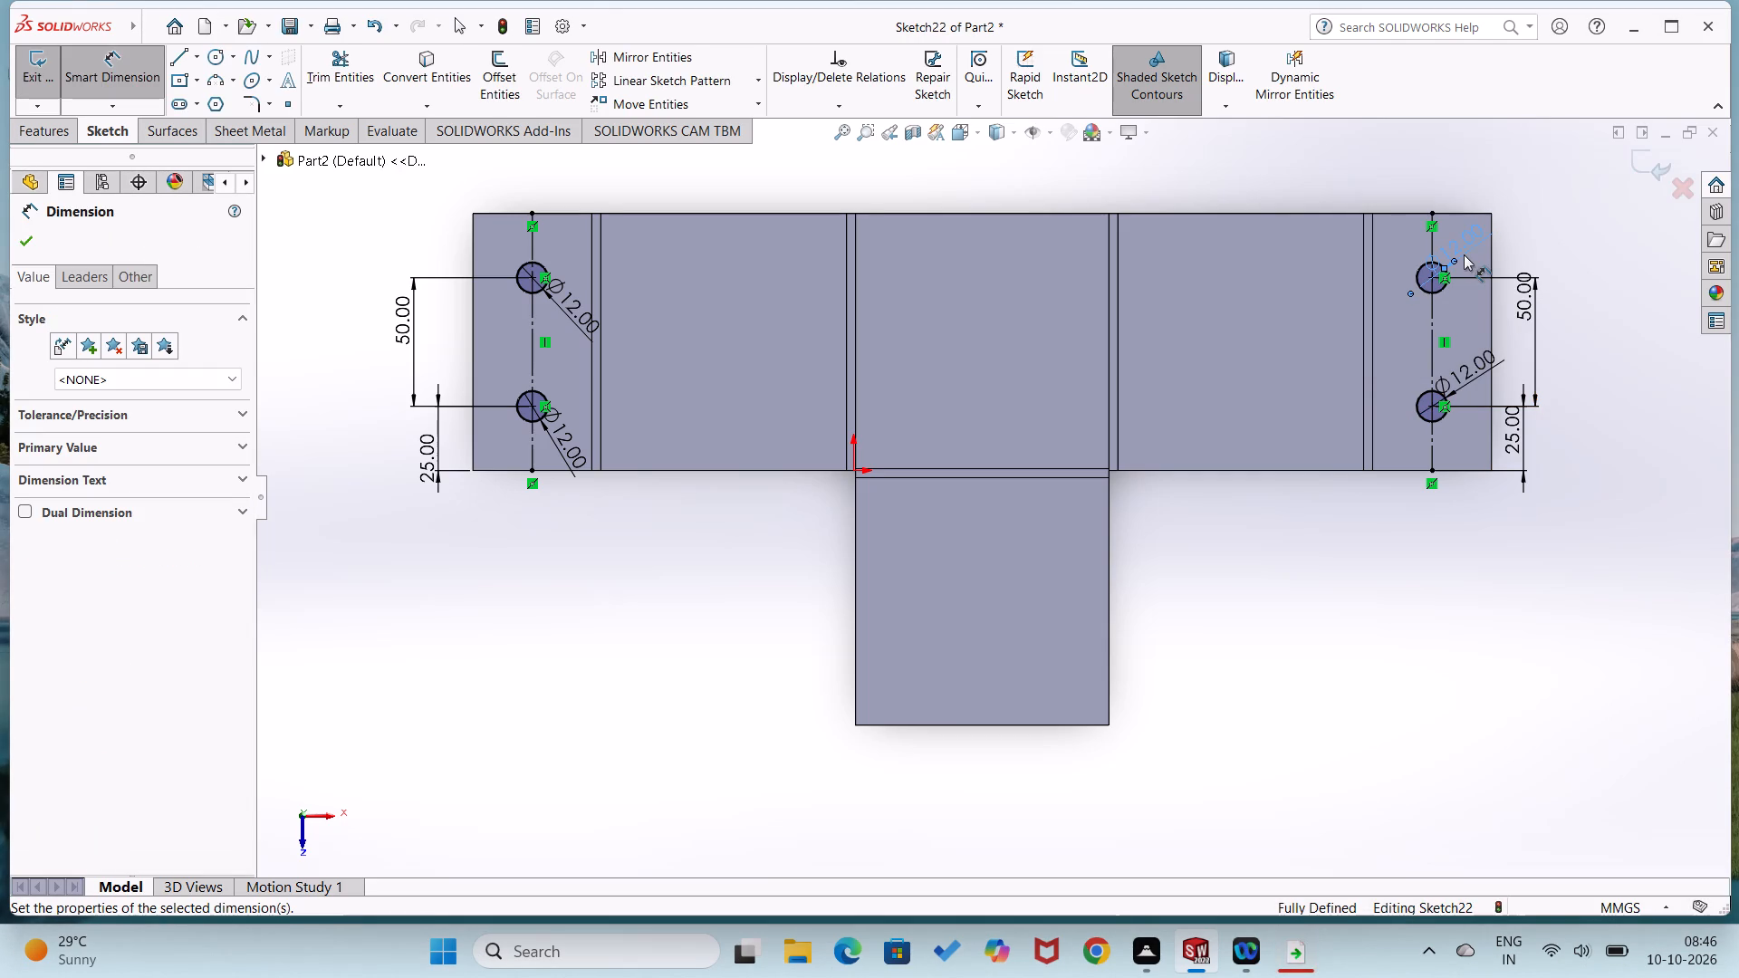
pyautogui.click(1361, 570)
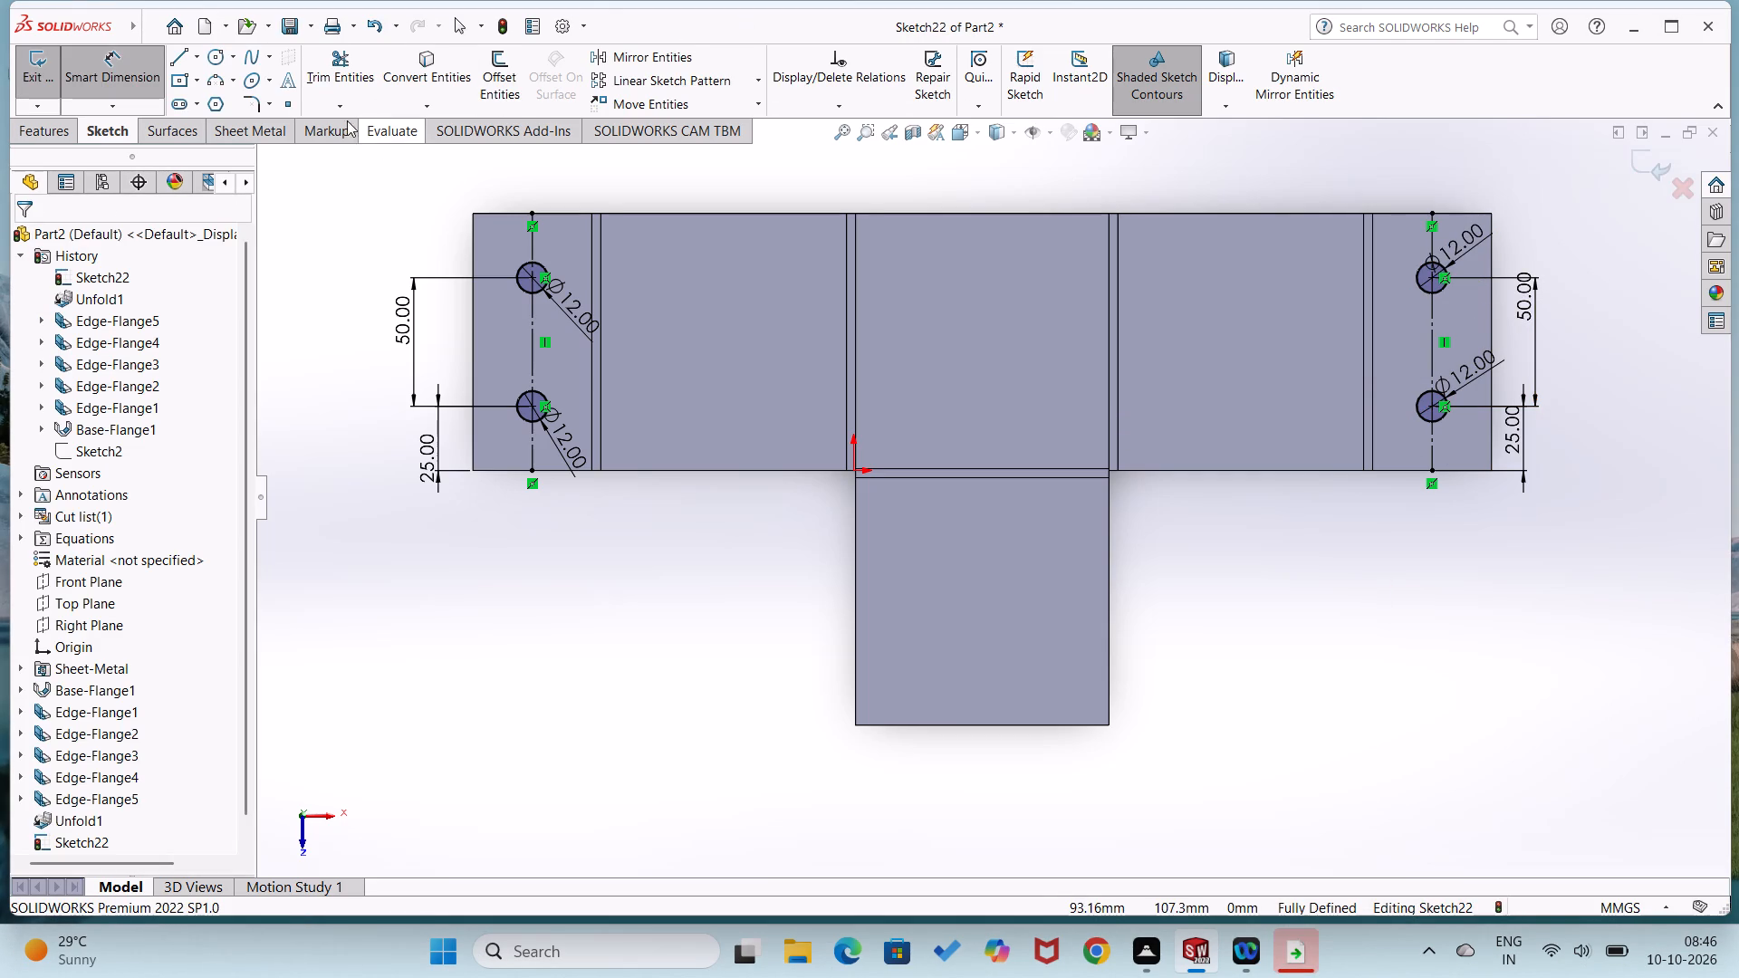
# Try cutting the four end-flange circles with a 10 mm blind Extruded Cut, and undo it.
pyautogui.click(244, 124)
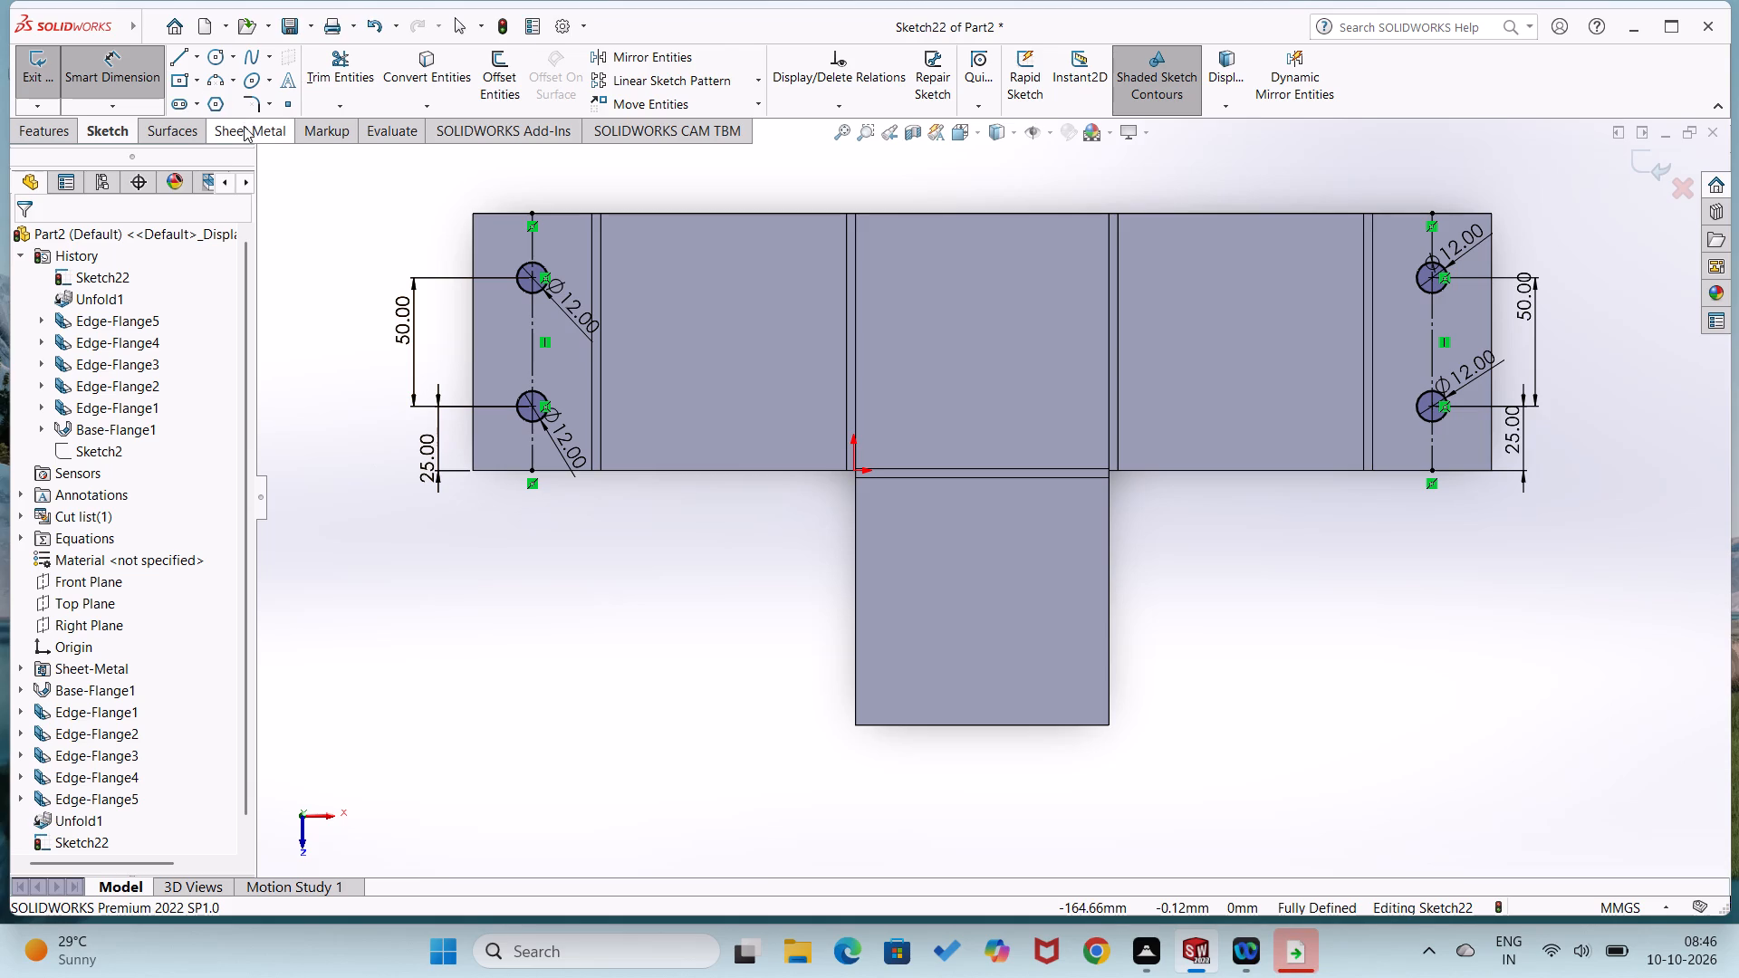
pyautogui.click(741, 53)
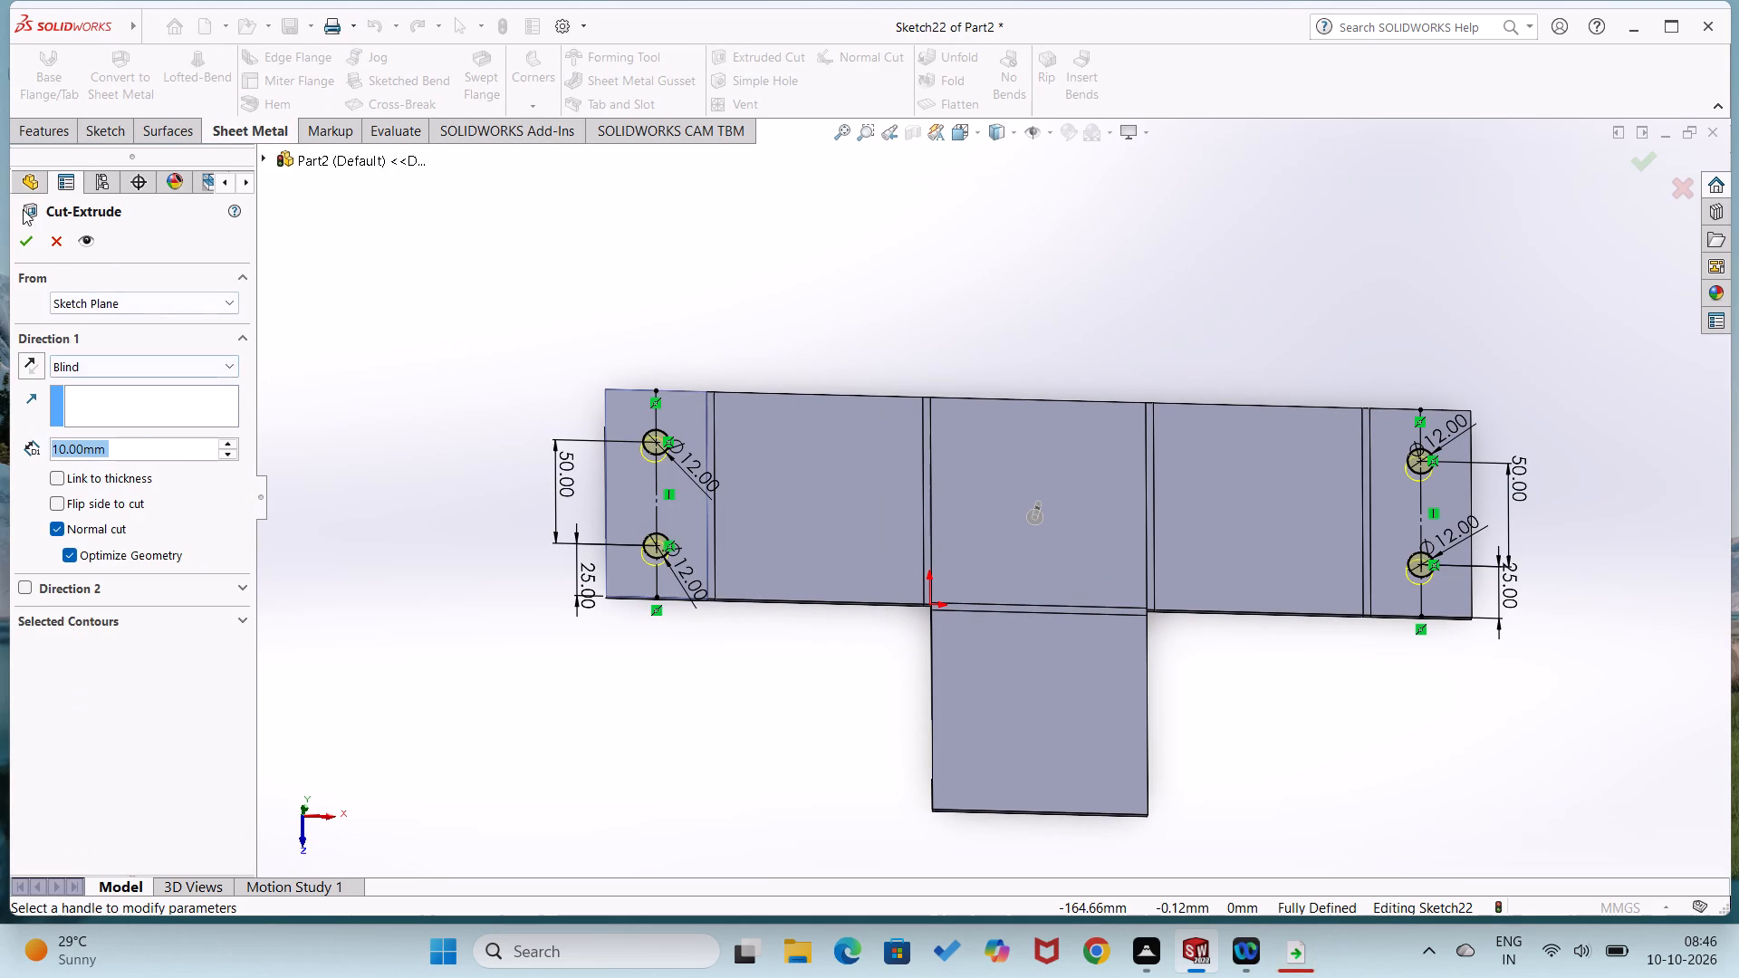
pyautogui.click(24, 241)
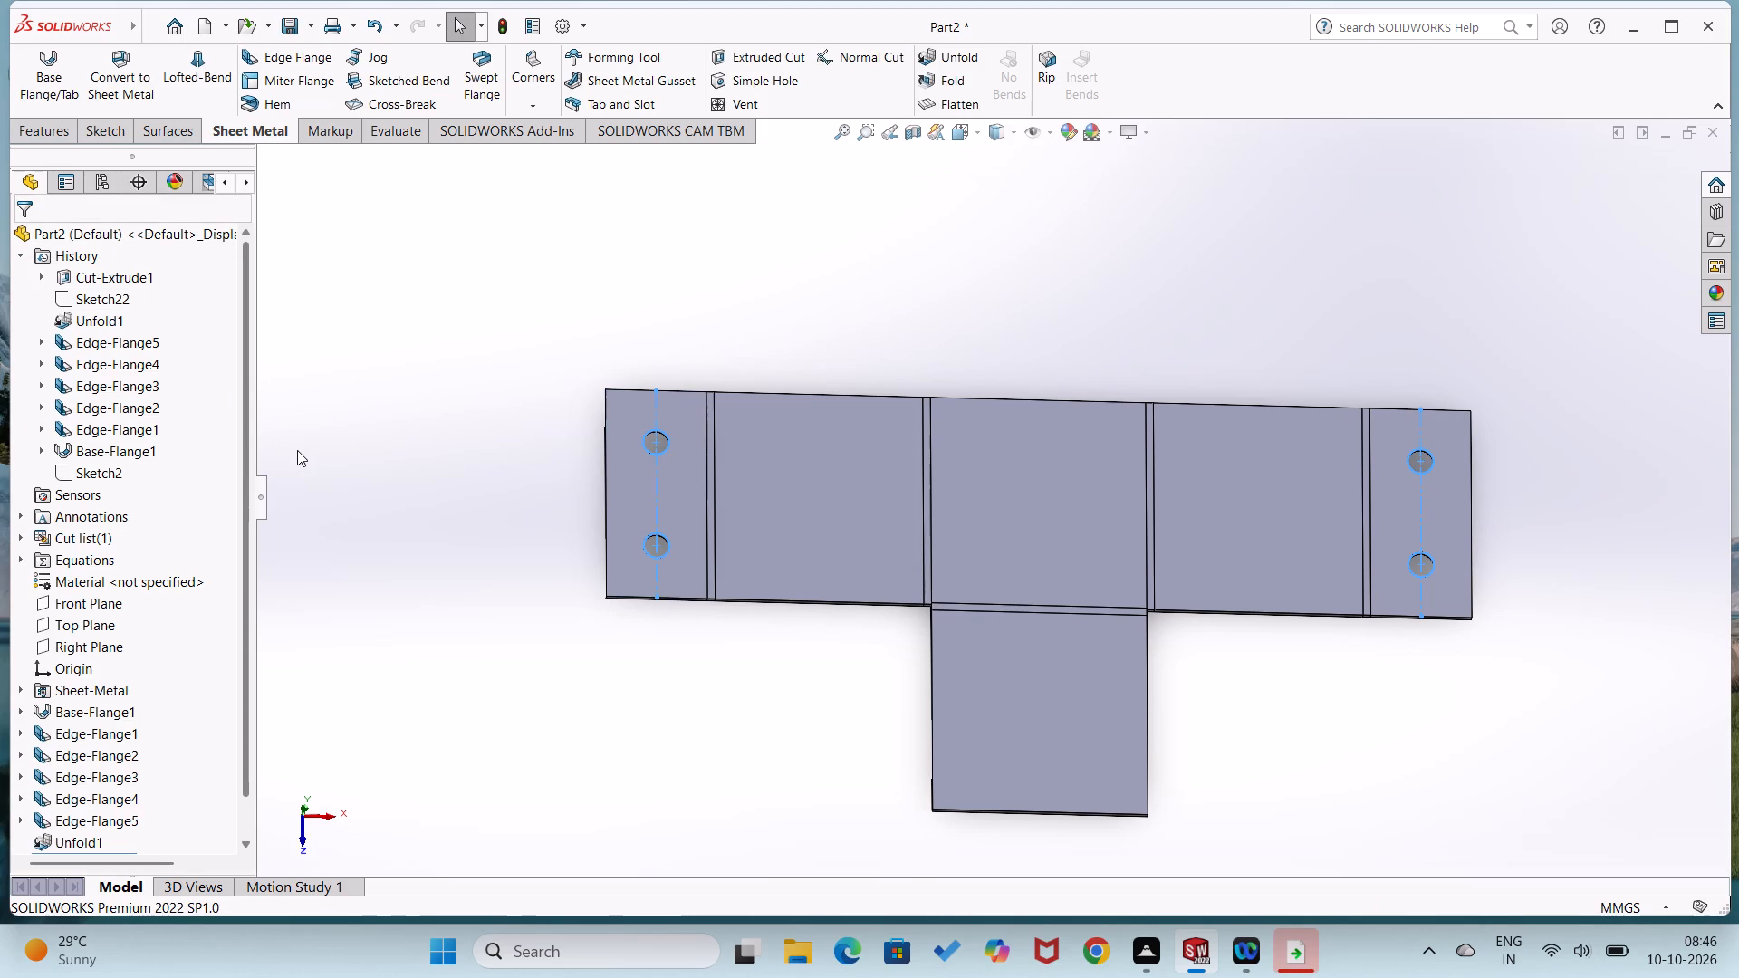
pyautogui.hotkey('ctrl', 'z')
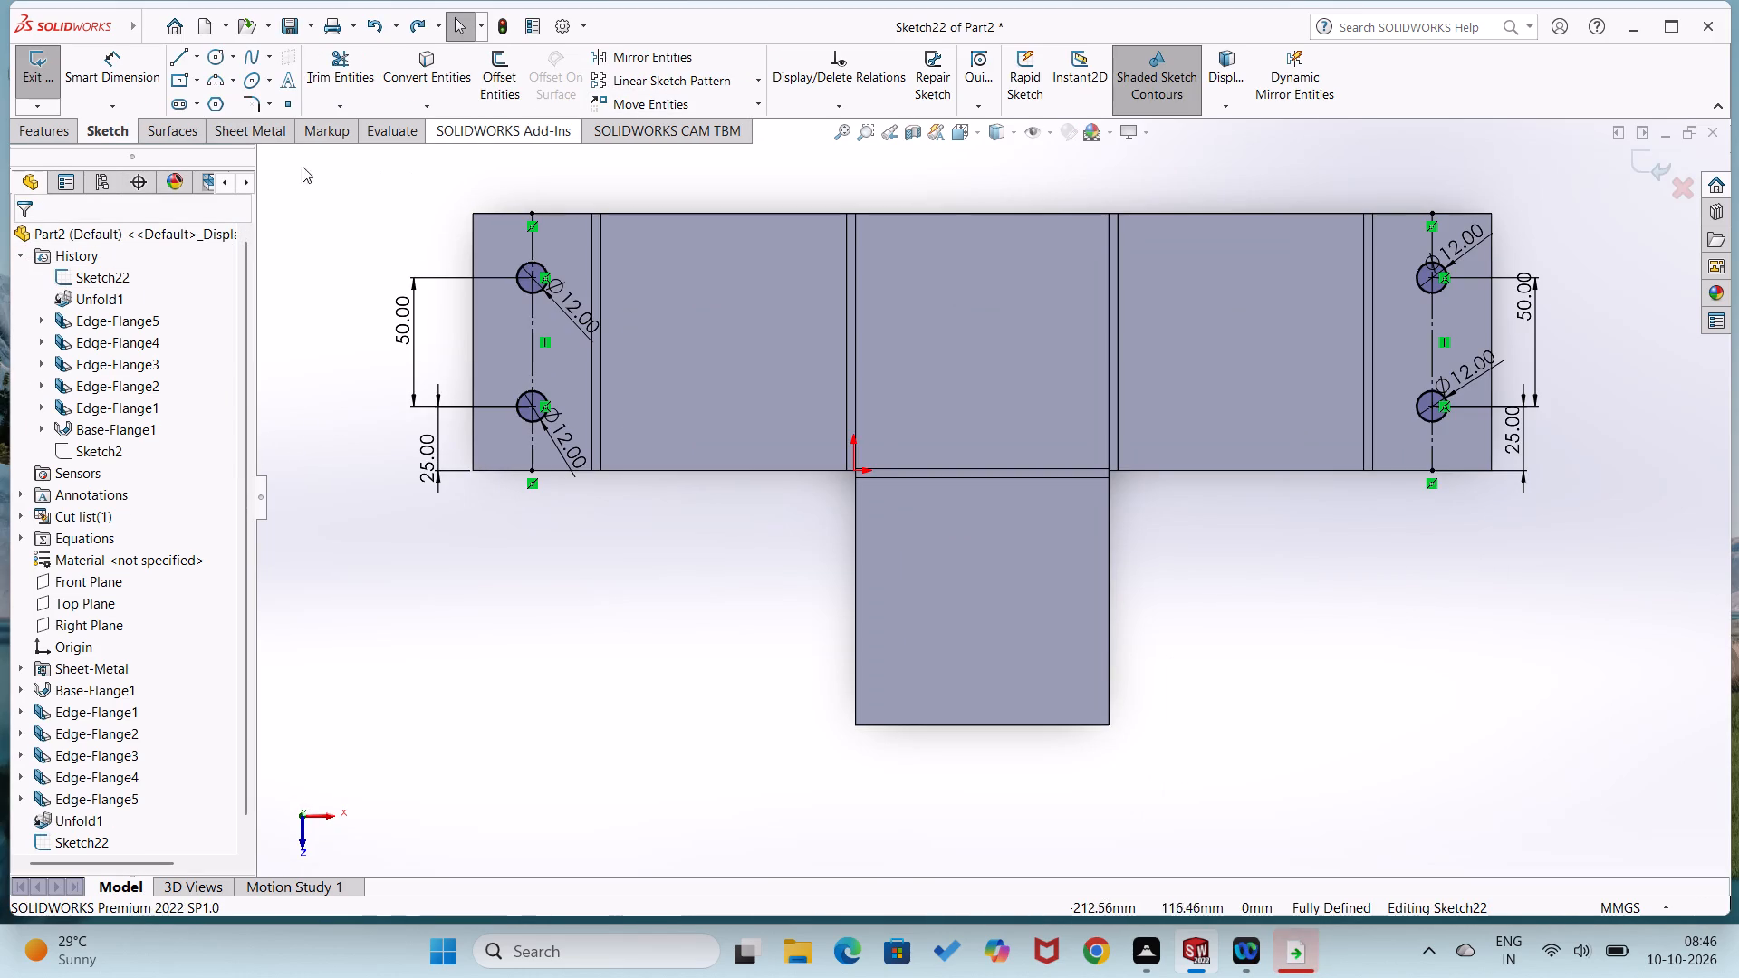
# Cut the four 12 mm circles through both end flanges with a 40 mm blind Extruded Cut.
pyautogui.click(261, 137)
pyautogui.click(760, 62)
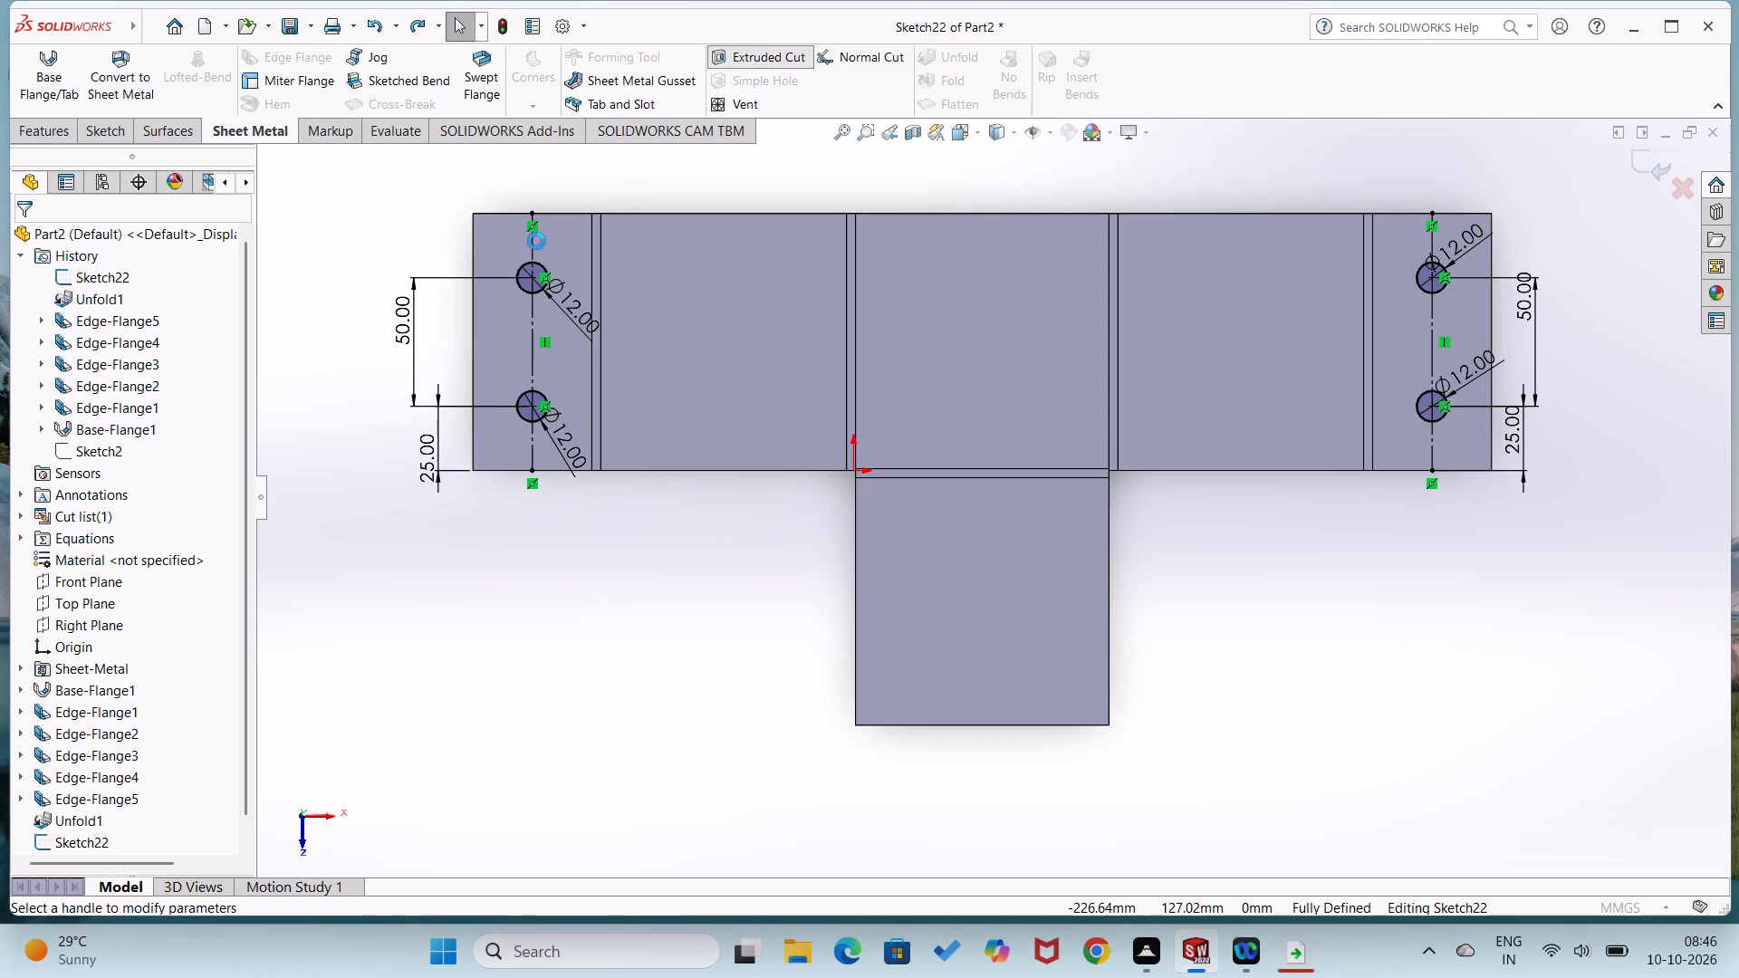
pyautogui.click(241, 438)
pyautogui.tripleClick(223, 444)
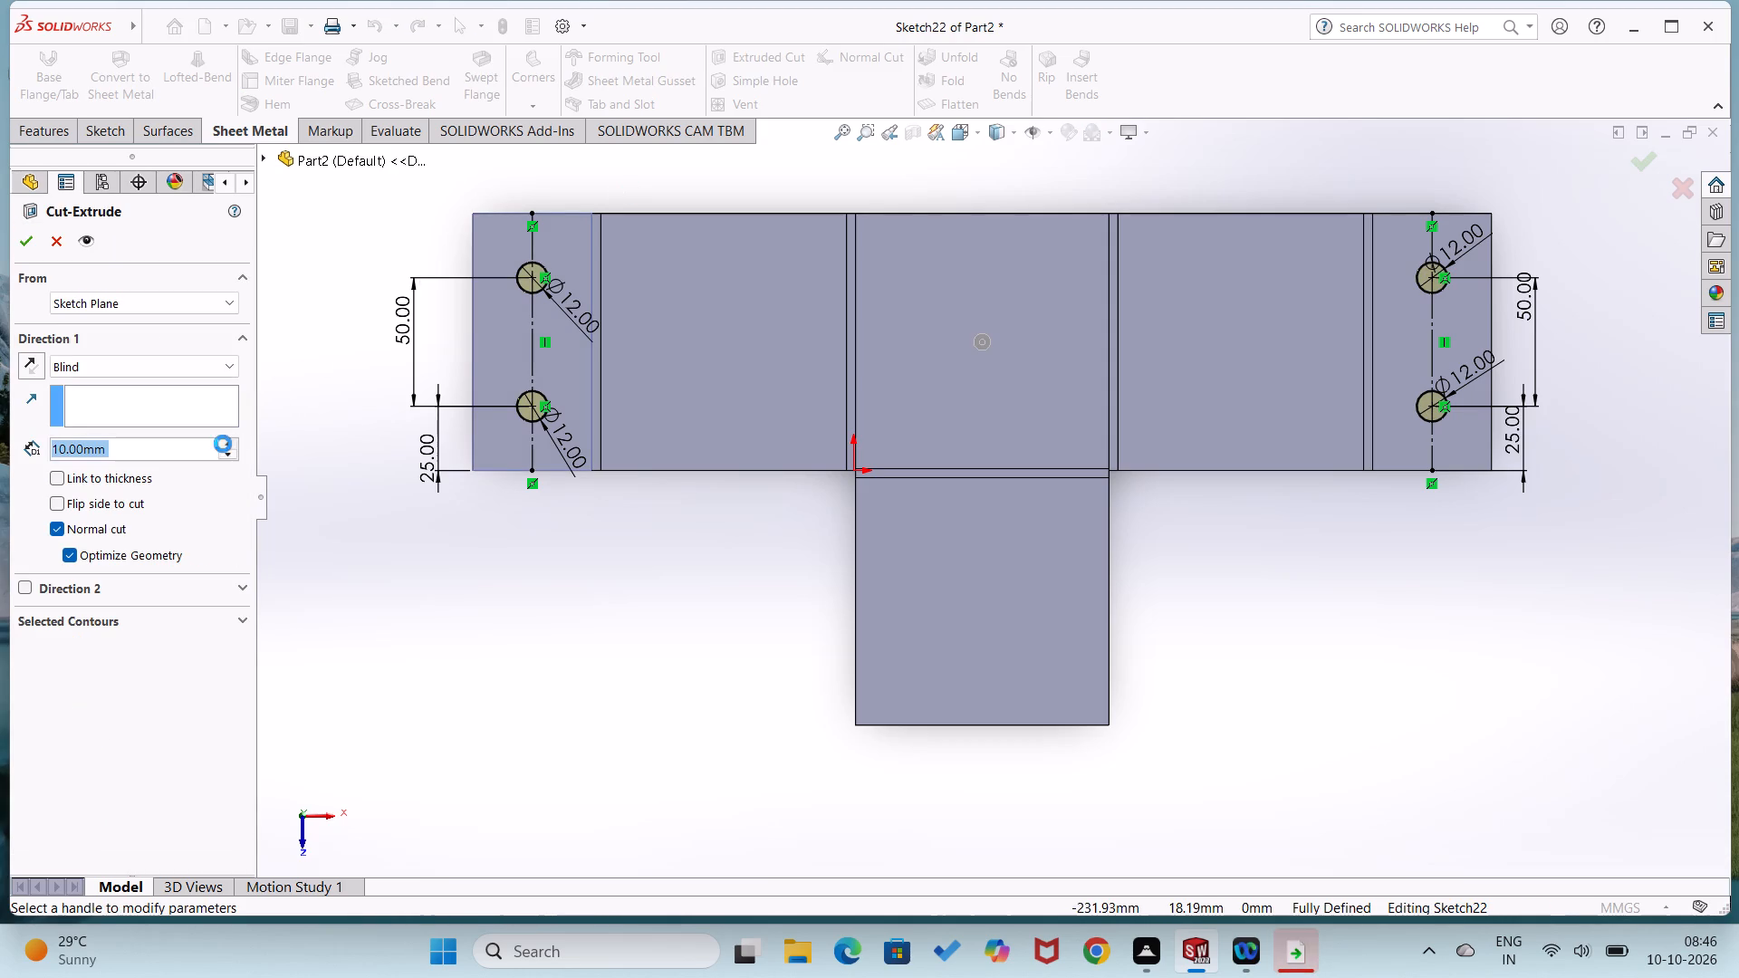
pyautogui.click(17, 243)
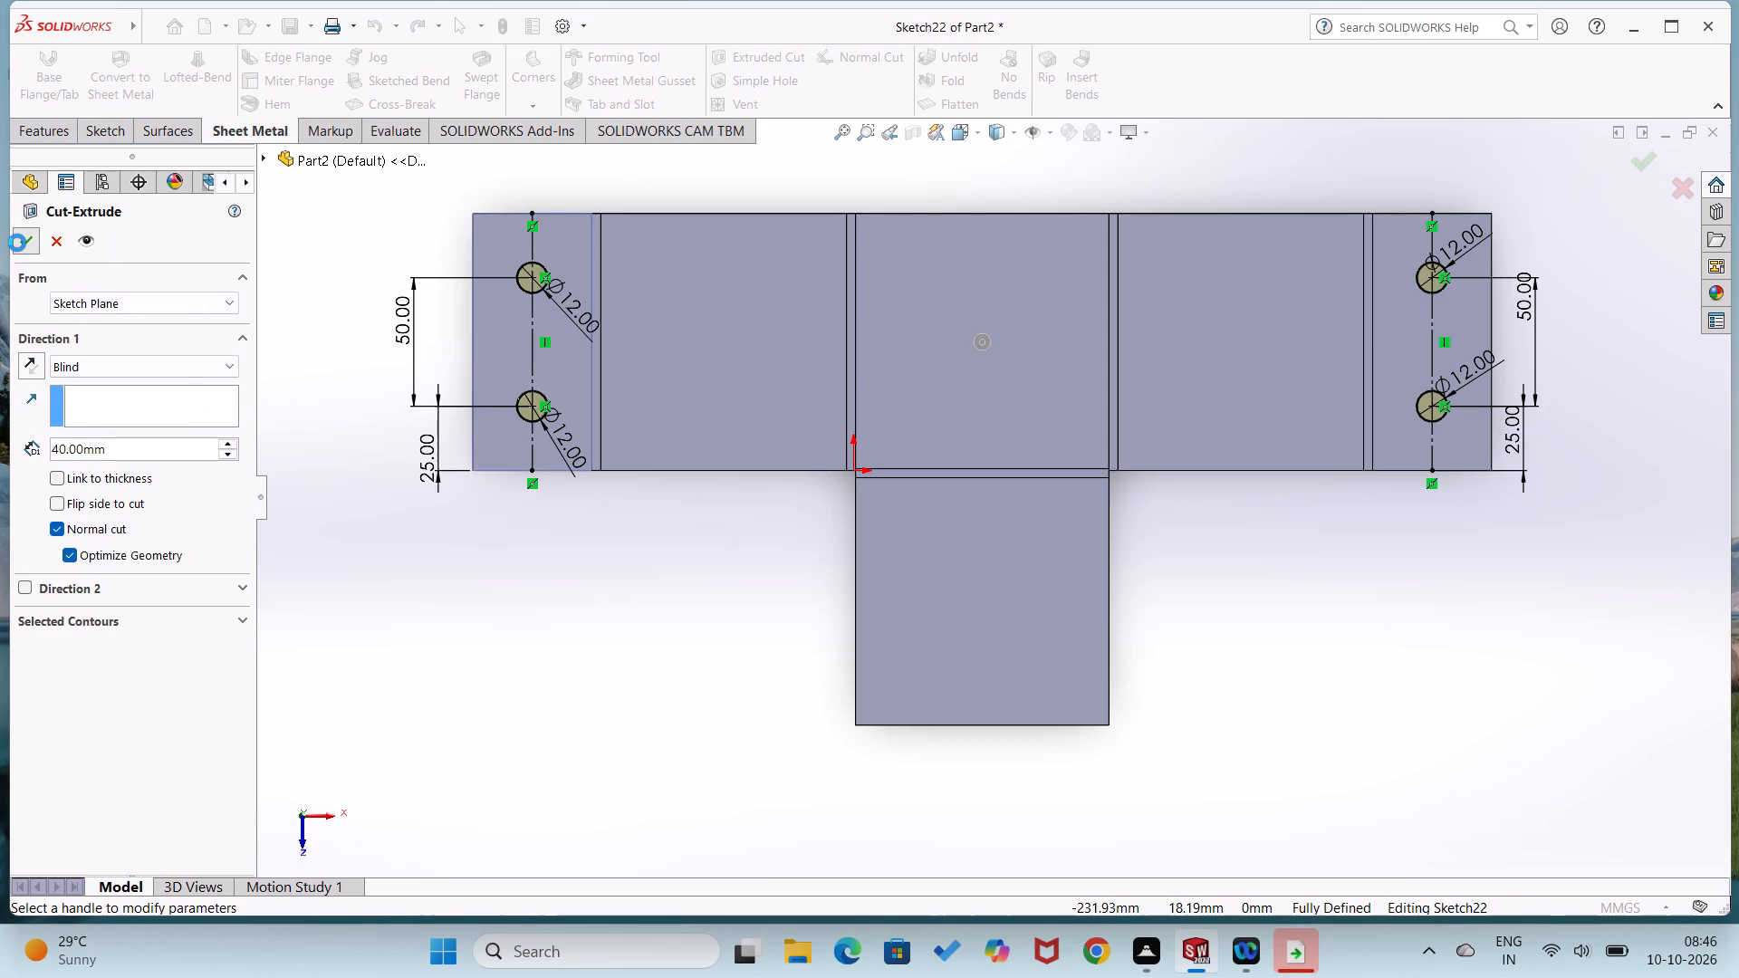
pyautogui.click(281, 609)
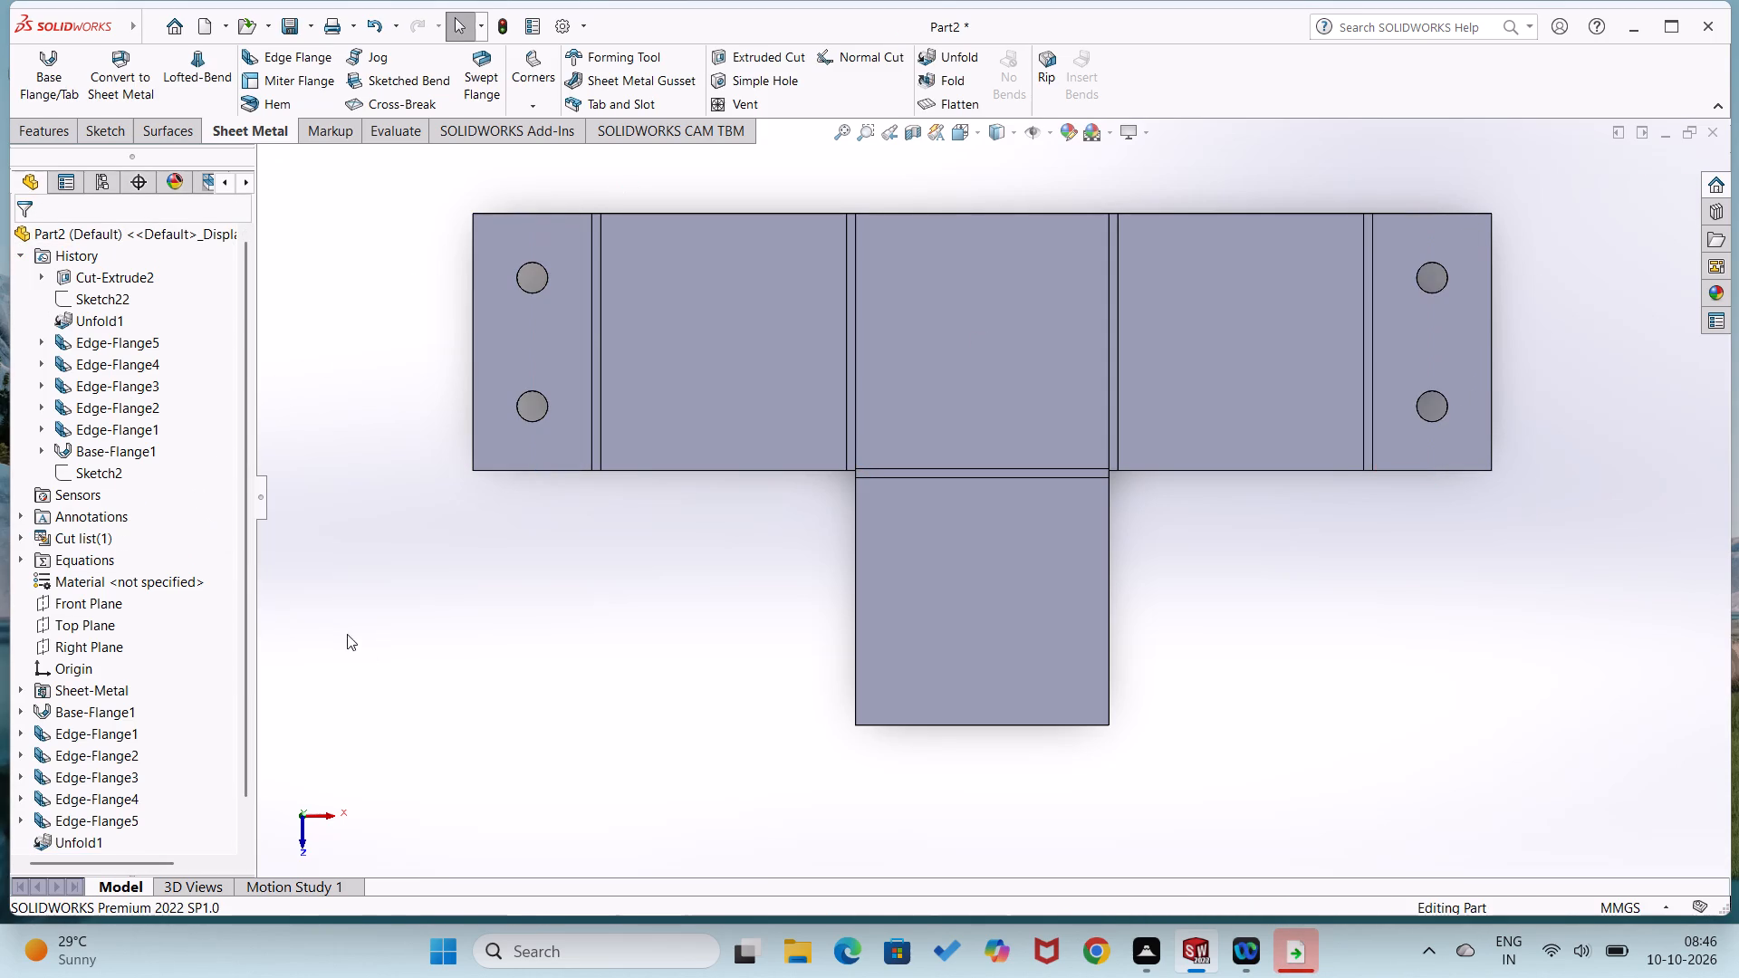
# Fold all the bends back up with the central base face fixed, and show the part in isometric view.
pyautogui.moveTo(376, 651); pyautogui.dragTo(456, 634, button='middle')
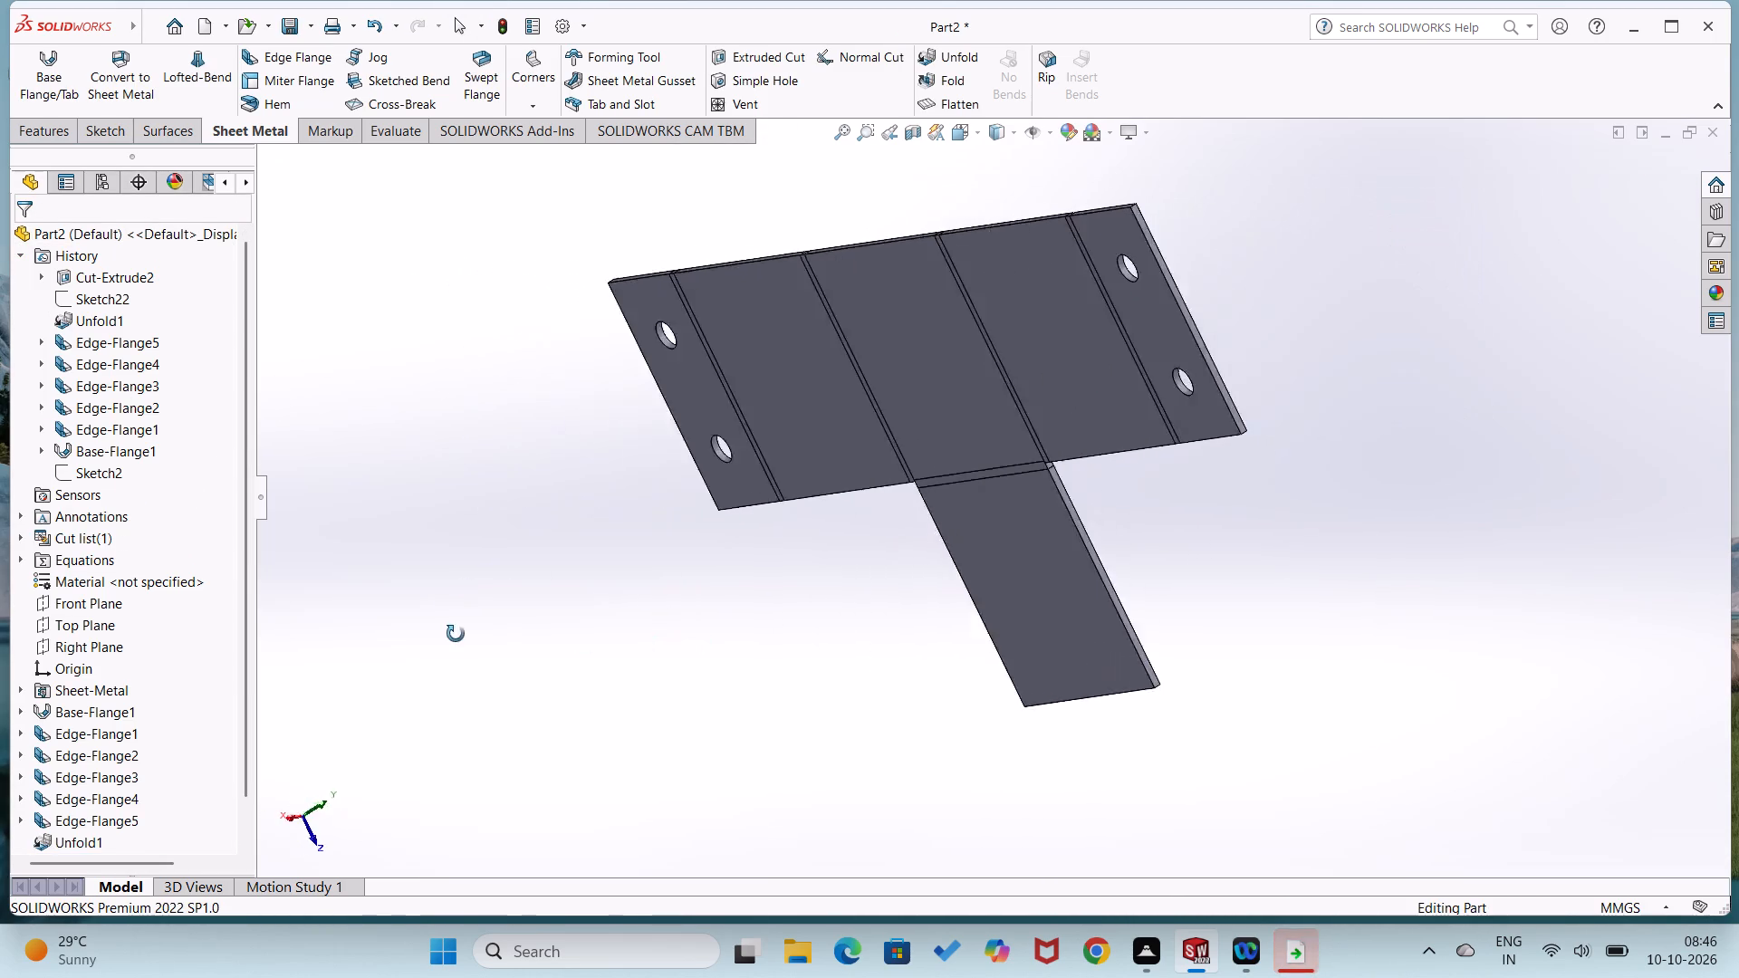
pyautogui.moveTo(456, 634); pyautogui.dragTo(411, 630, button='middle')
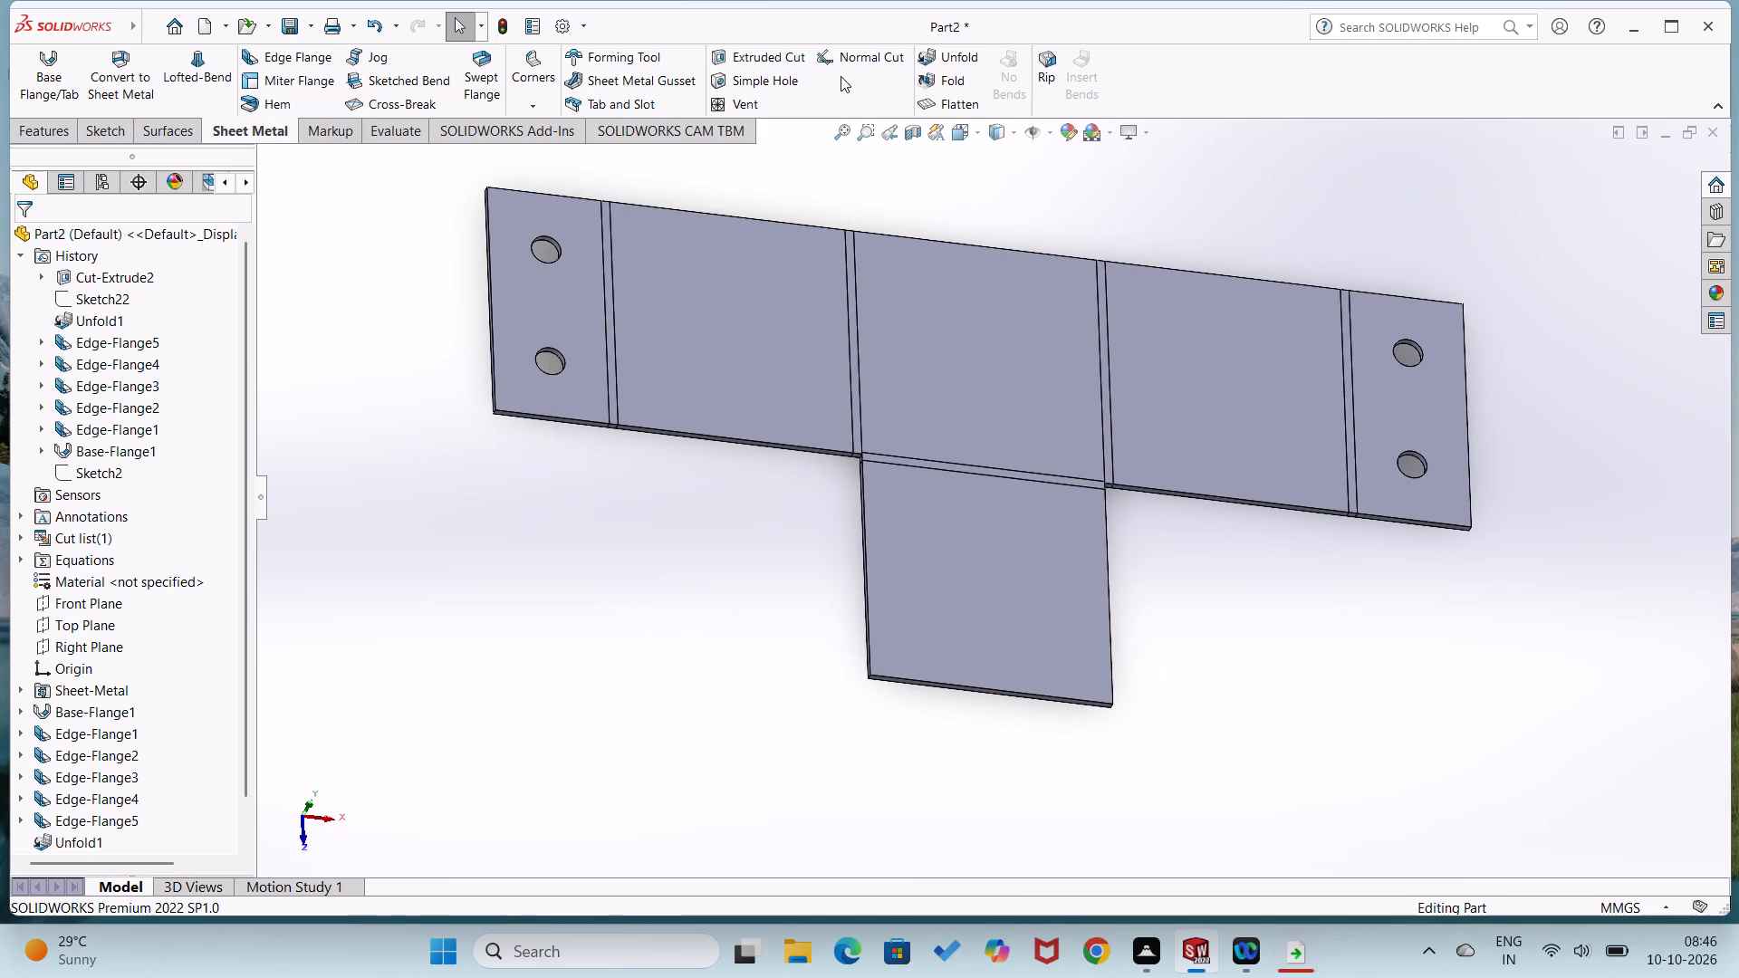
pyautogui.click(956, 75)
pyautogui.click(930, 361)
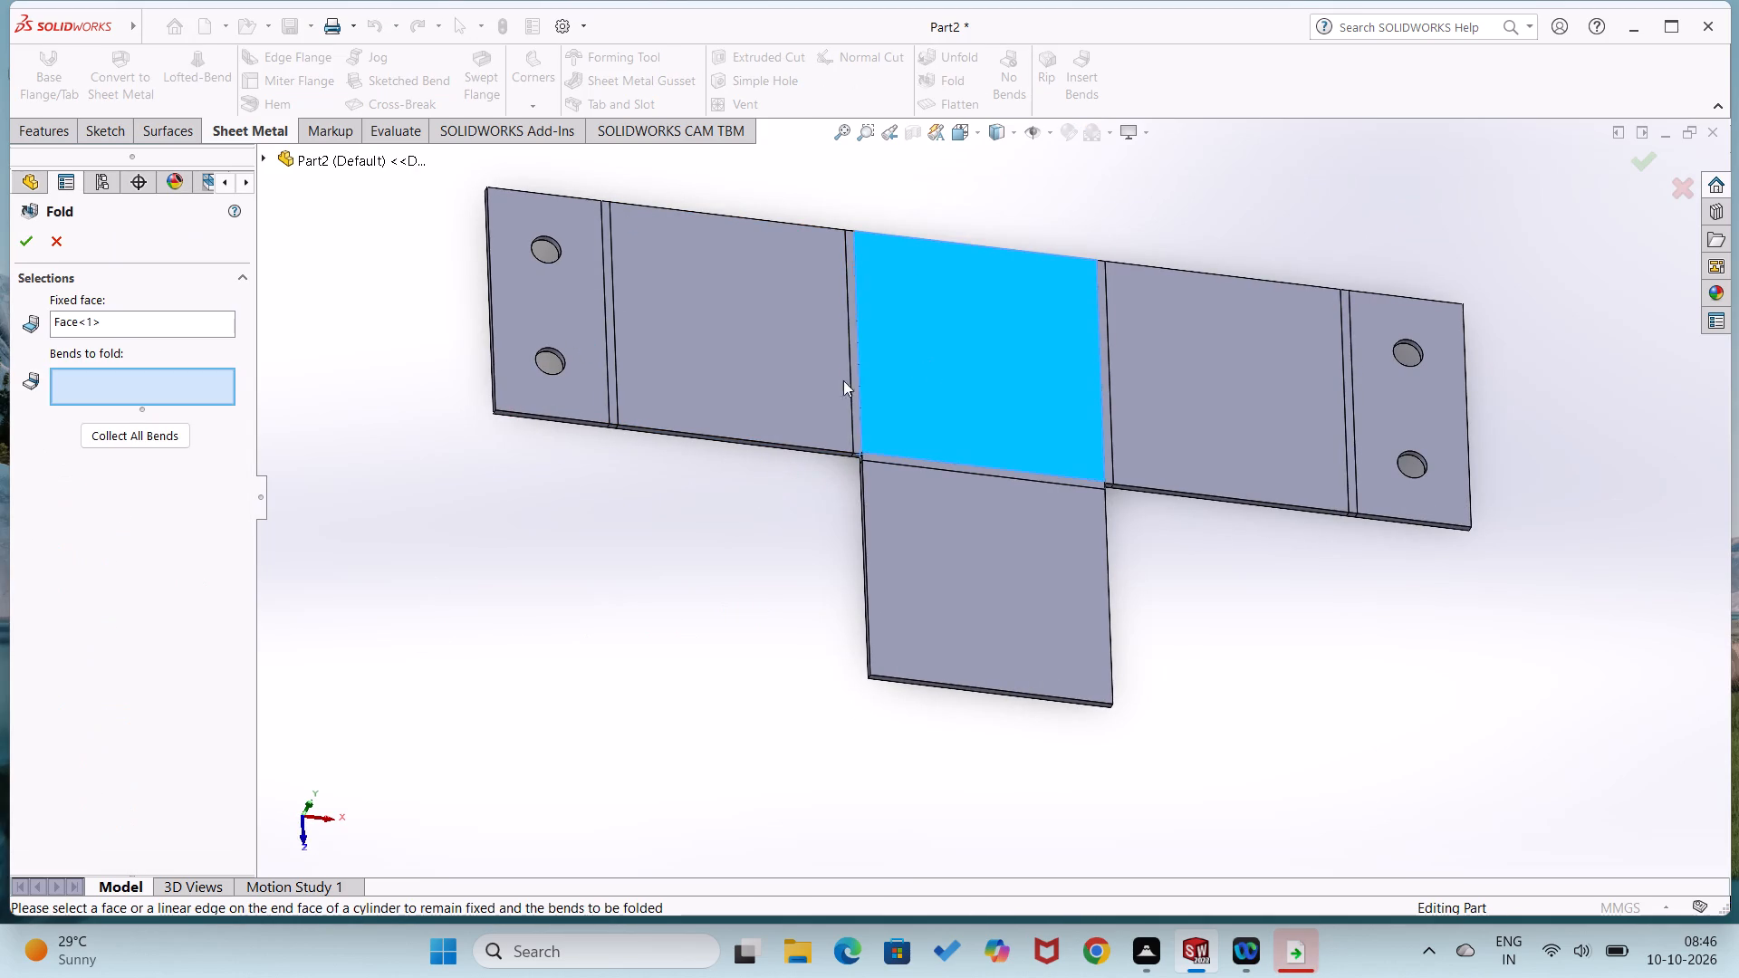
pyautogui.click(160, 441)
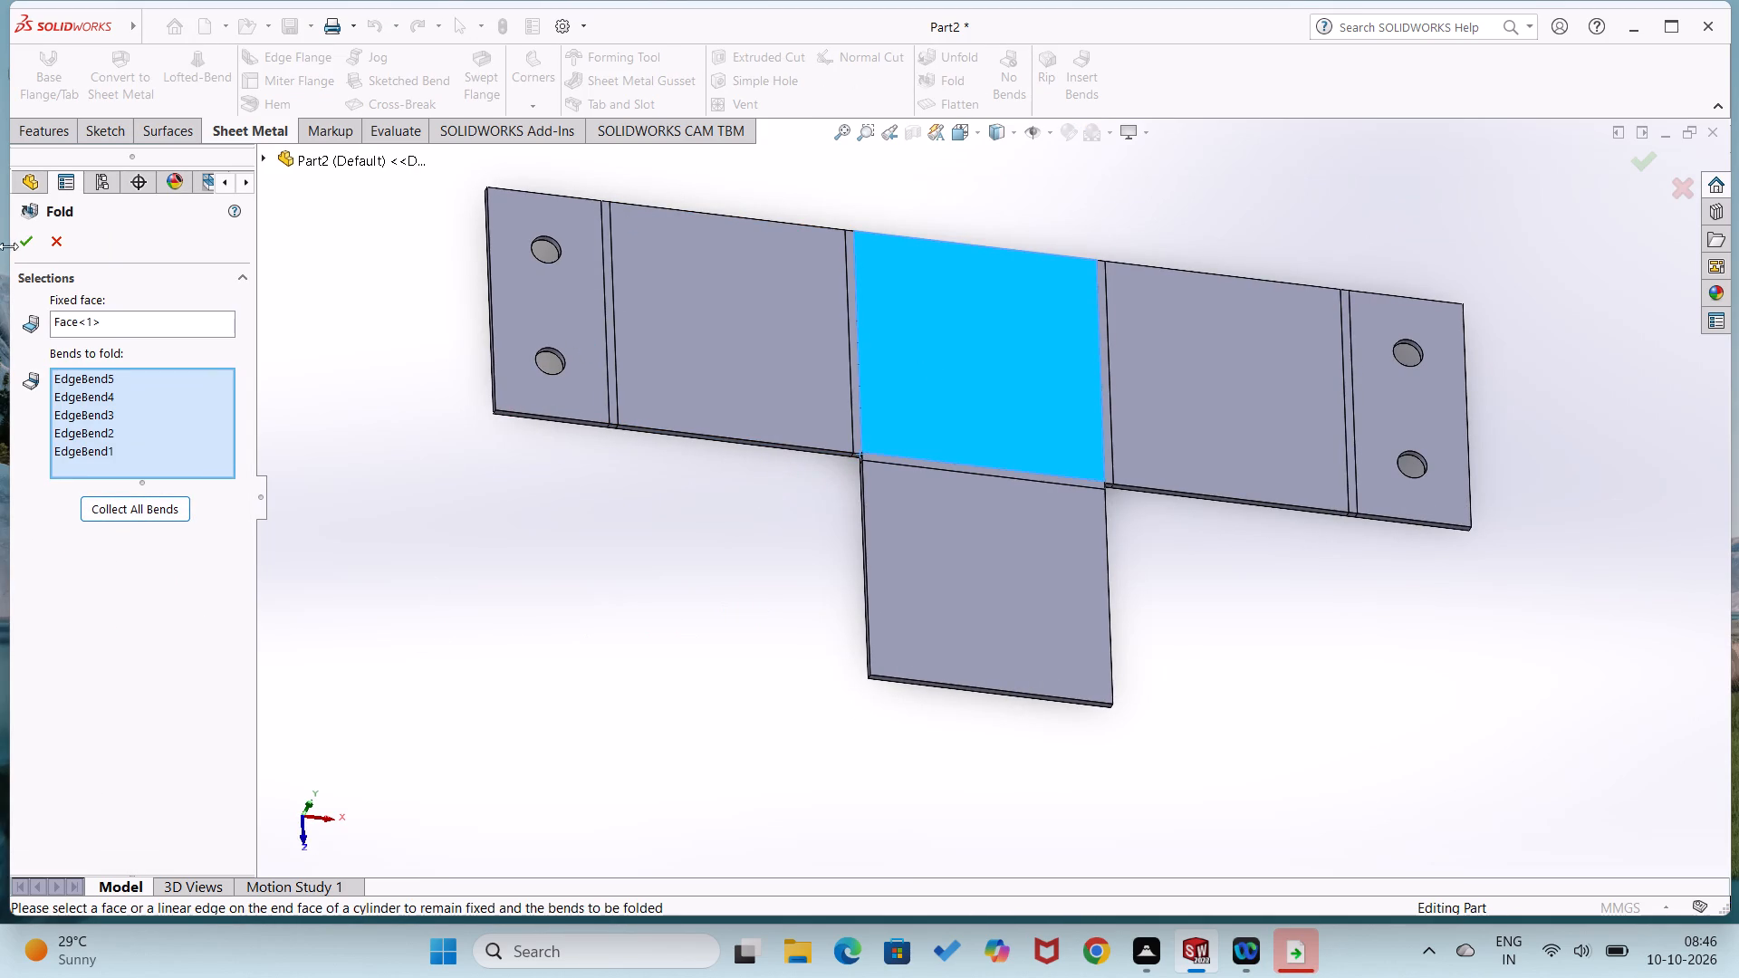
pyautogui.click(29, 244)
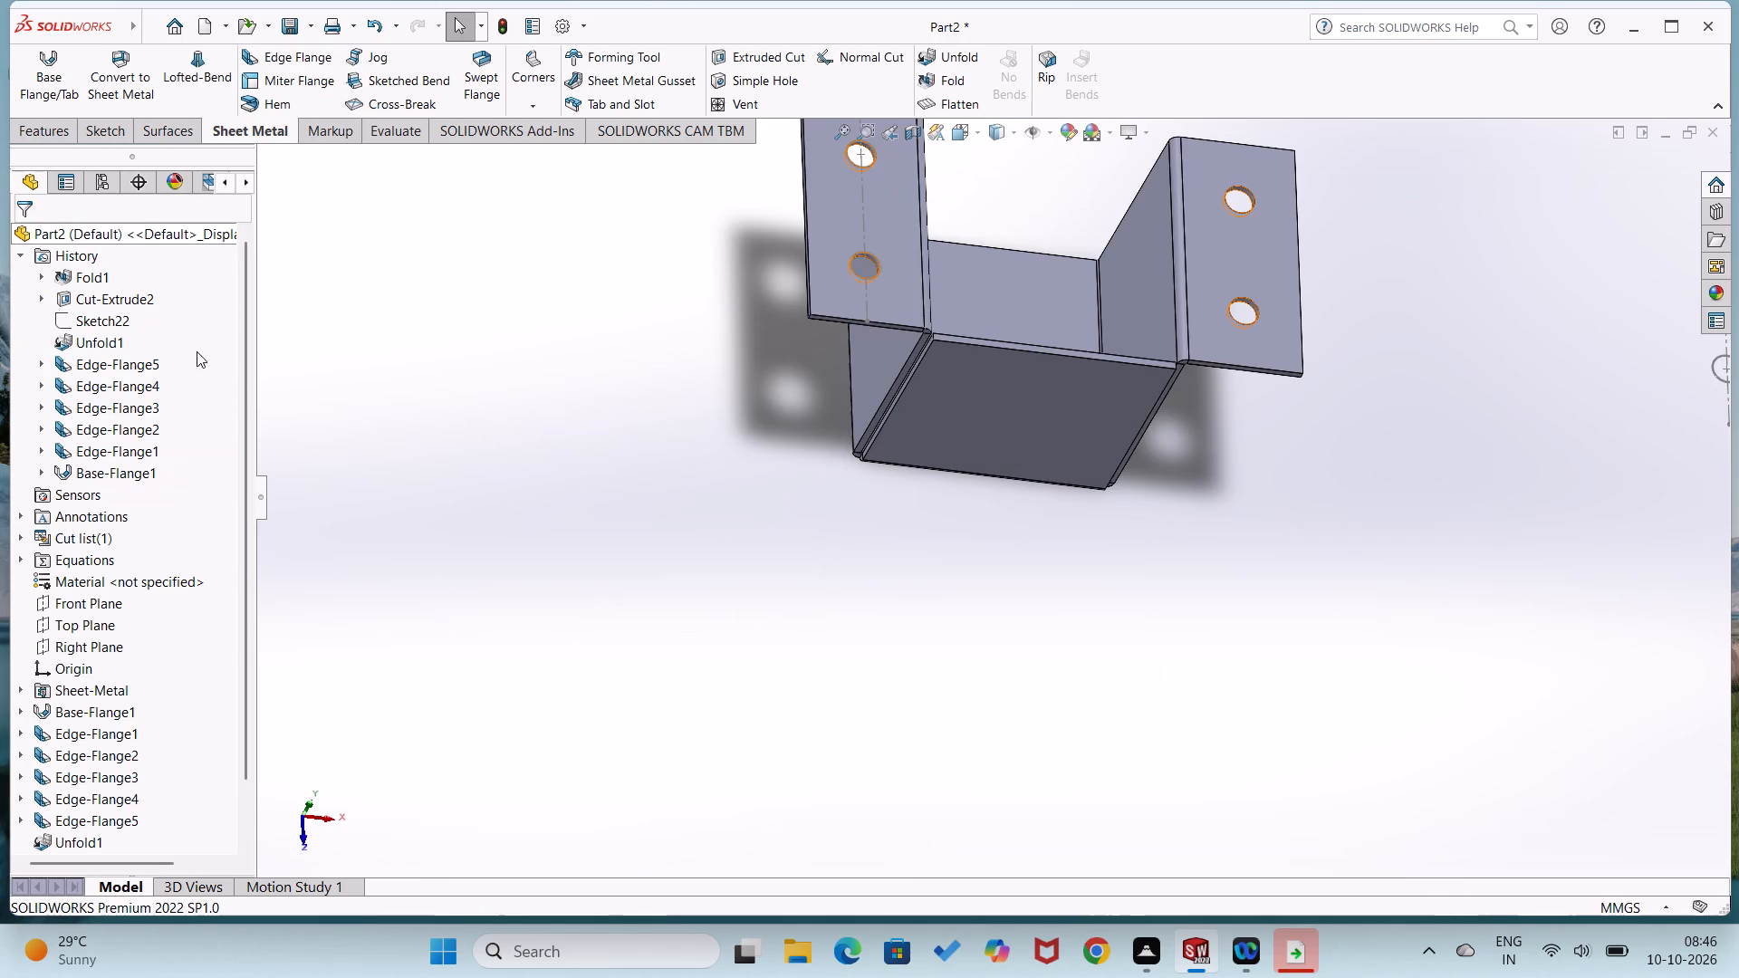
pyautogui.click(447, 516)
pyautogui.middleClick(692, 588)
pyautogui.scroll(2, 692, 588)
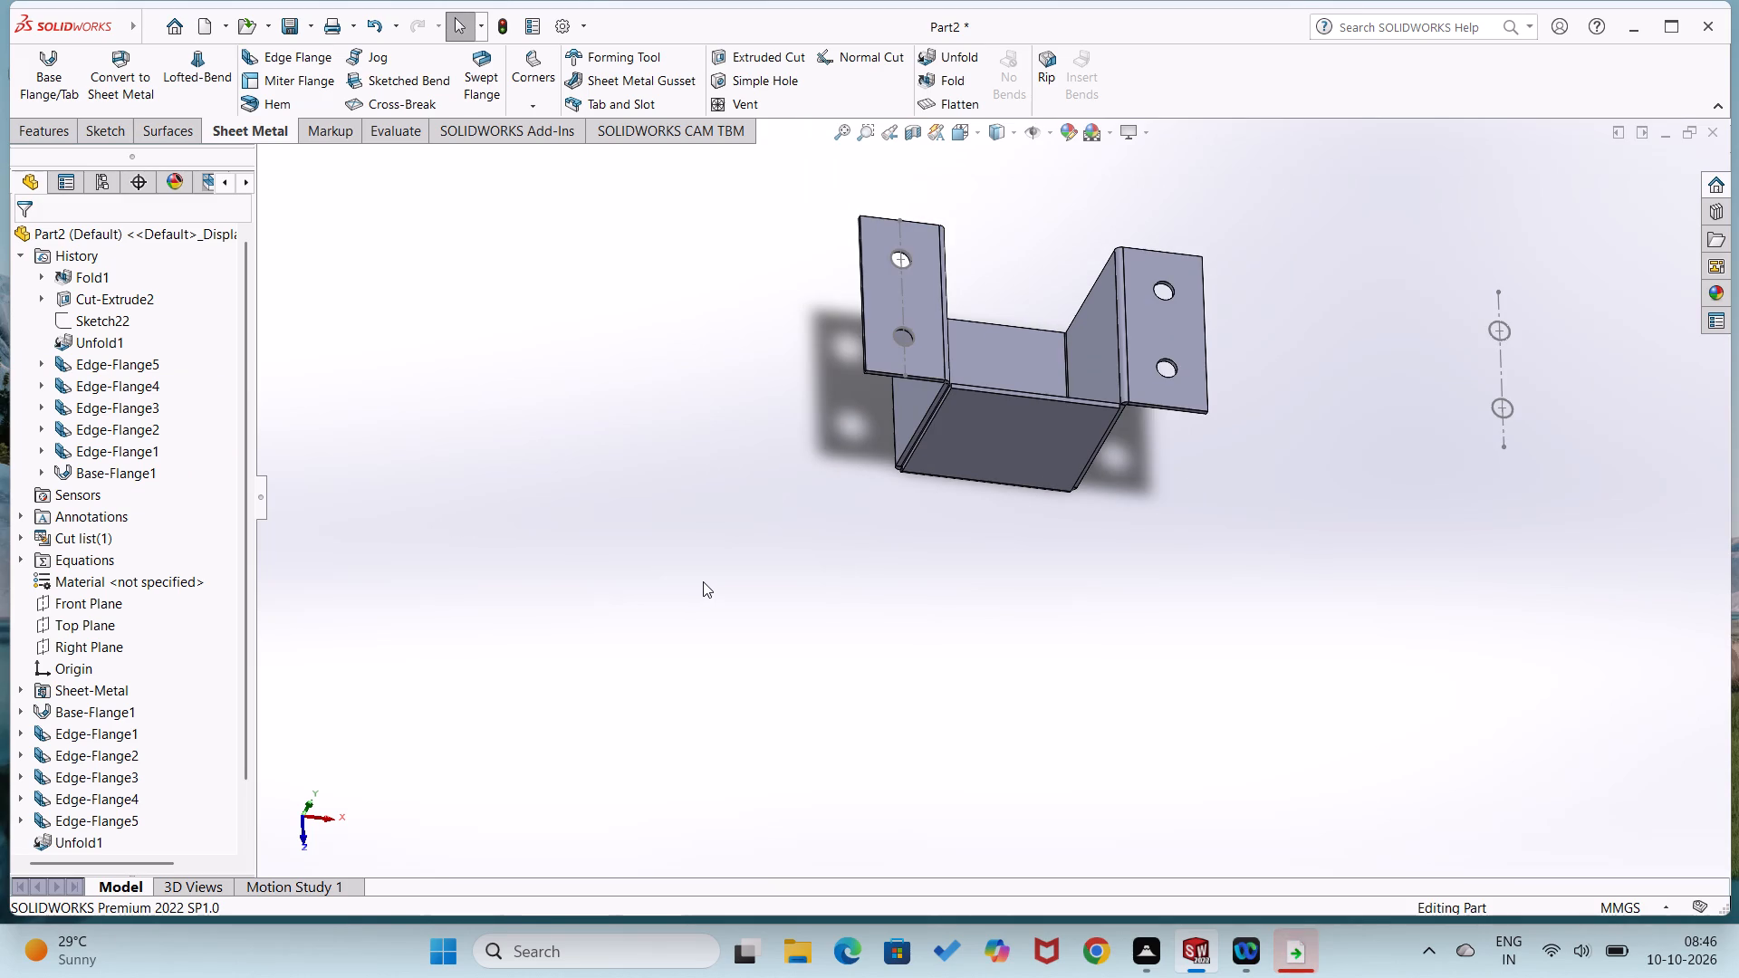
pyautogui.hotkey('ctrl', '7')
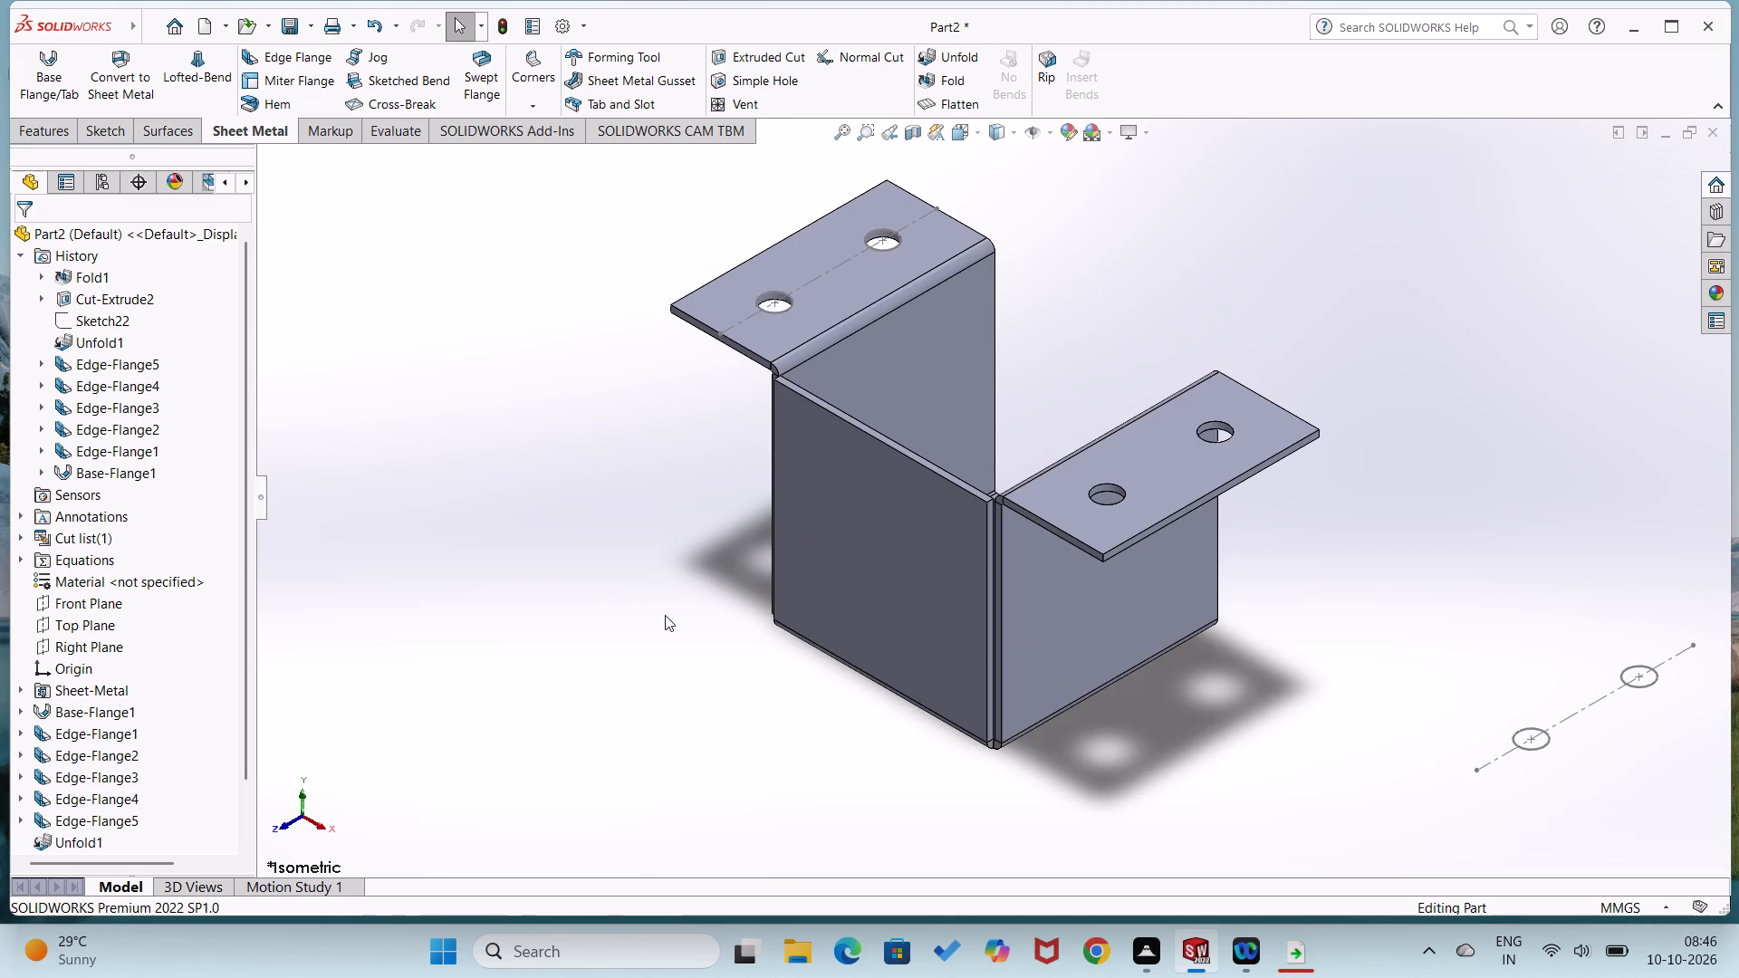
pyautogui.click(664, 615)
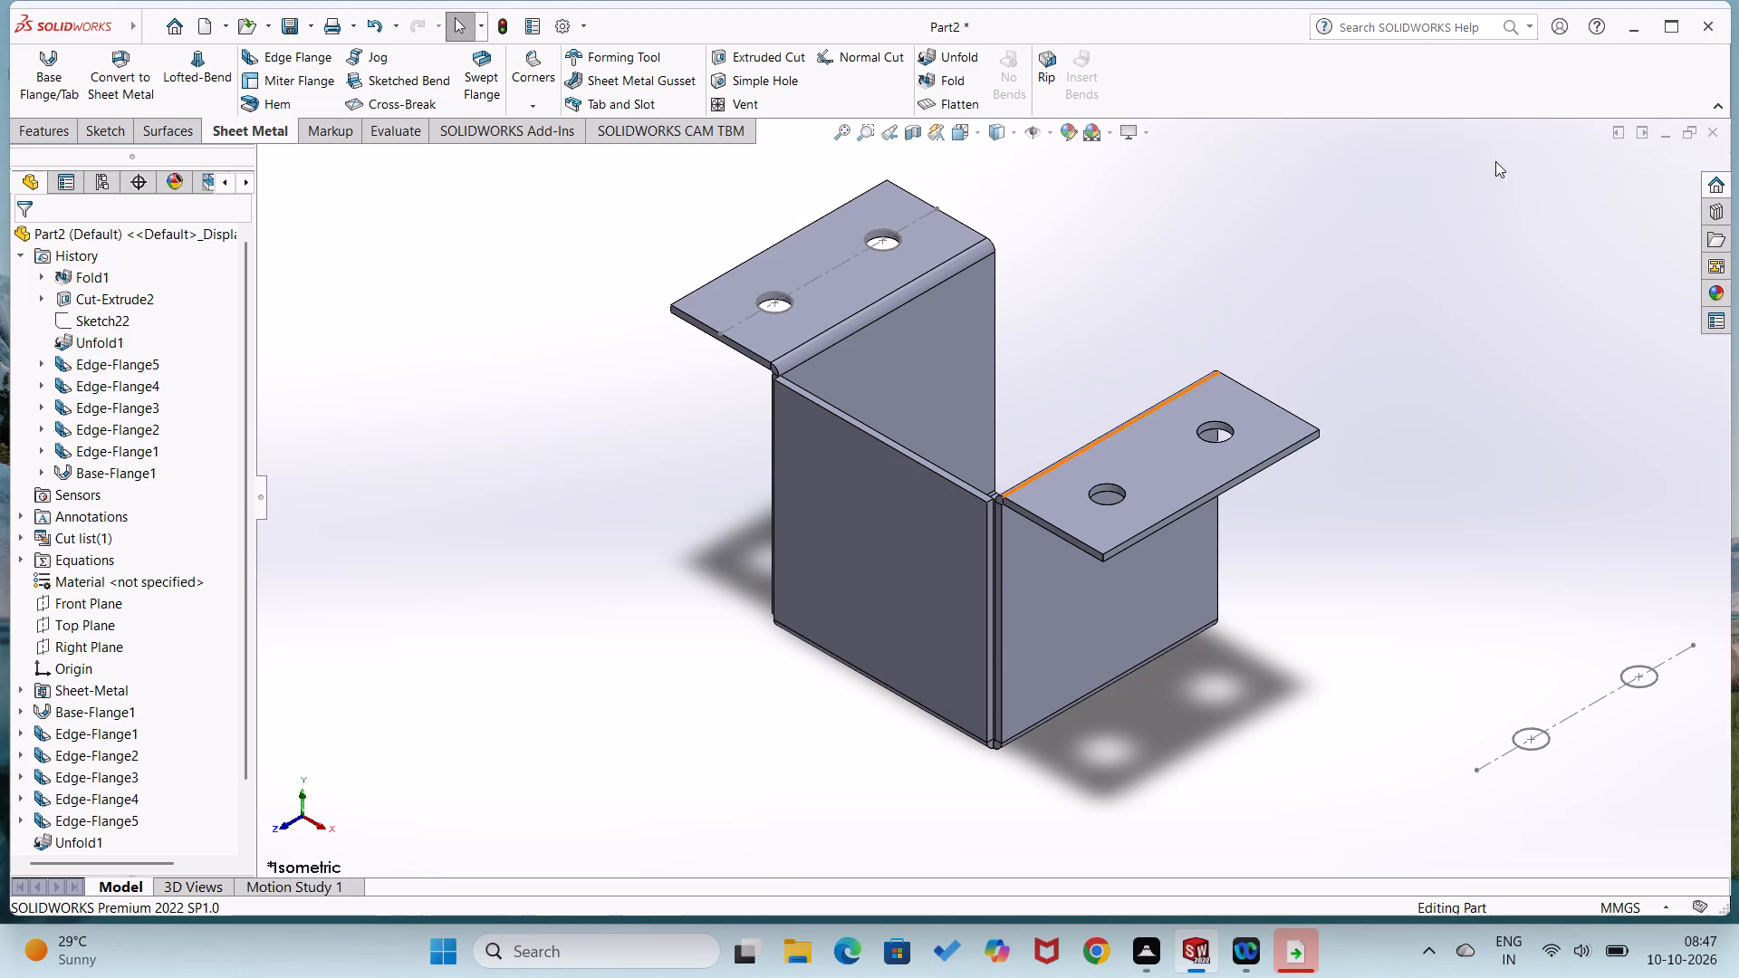
# Close the finished flanged part without saving it.
pyautogui.click(1716, 129)
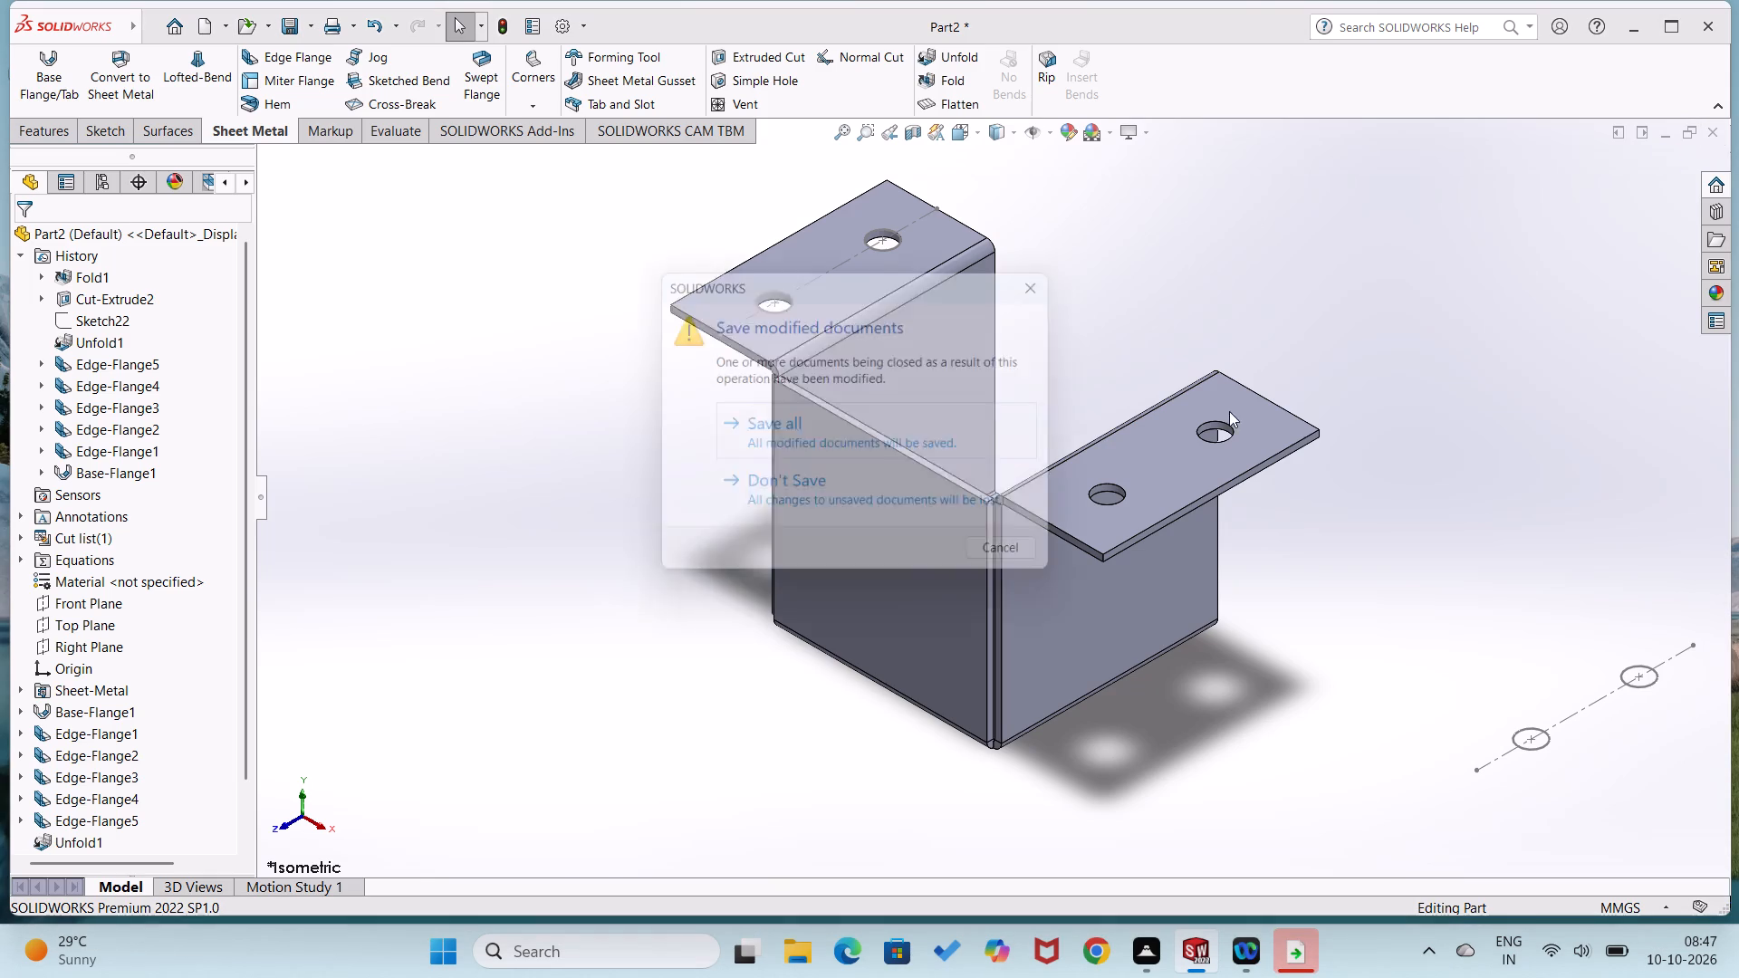
pyautogui.click(960, 512)
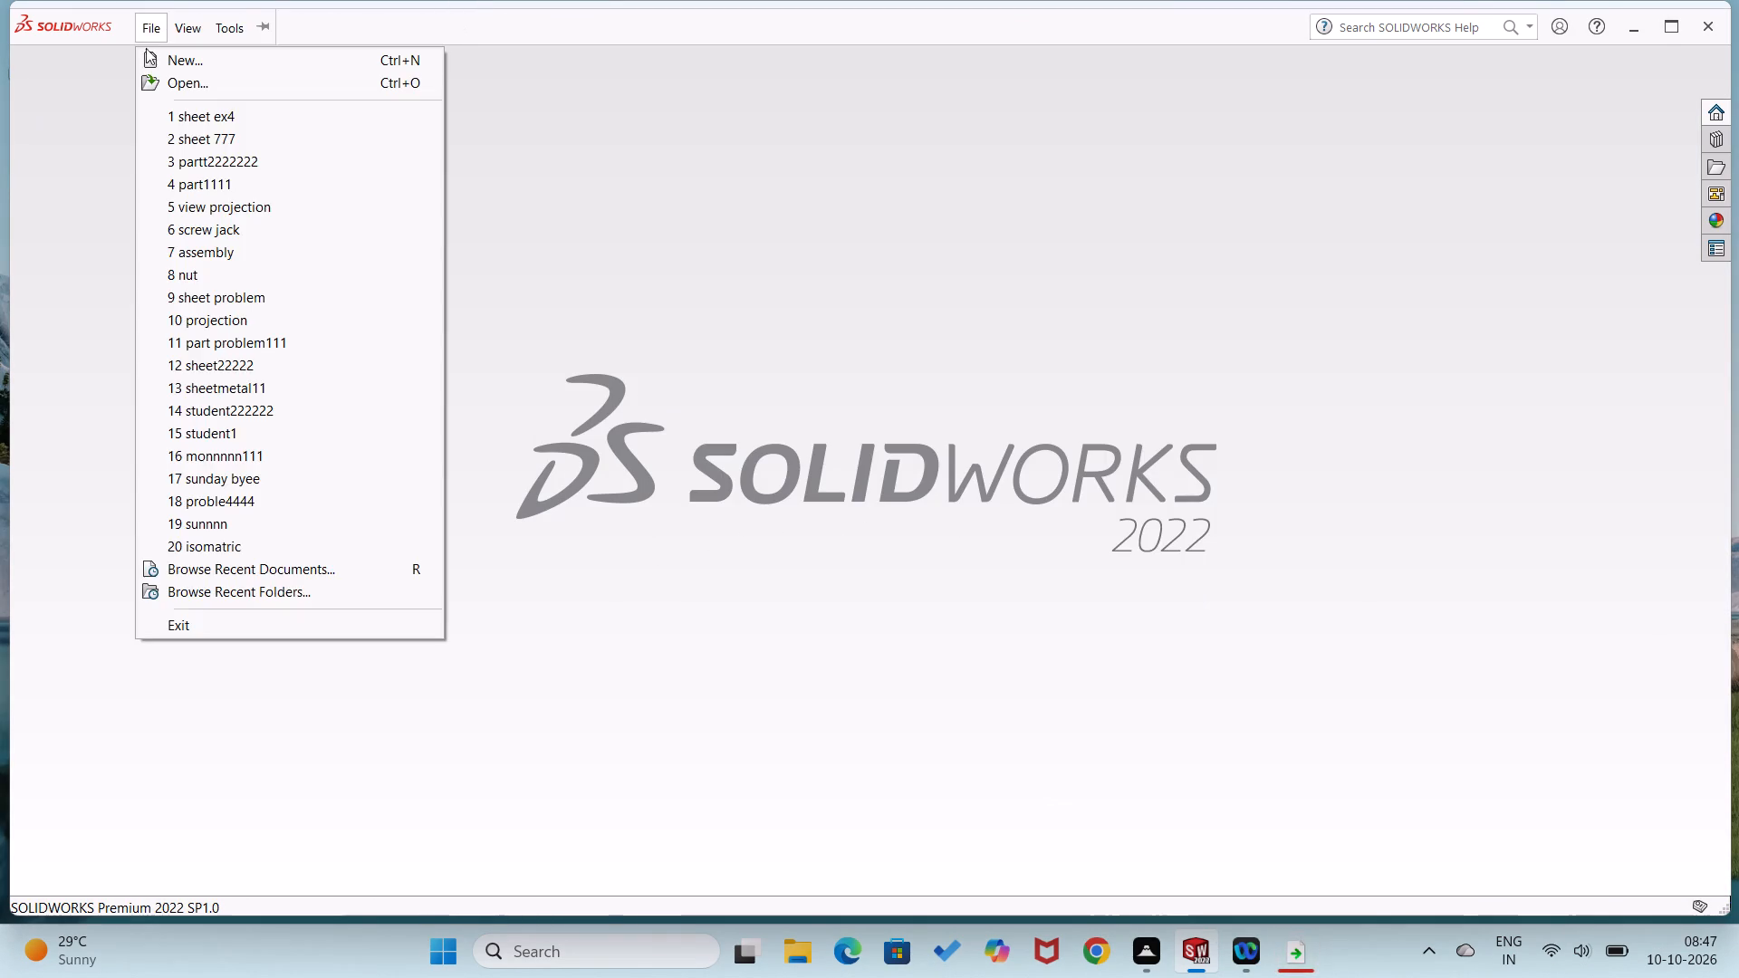
# Create a new part and open a sketch on its Front Plane.
pyautogui.click(58, 129)
pyautogui.click(177, 27)
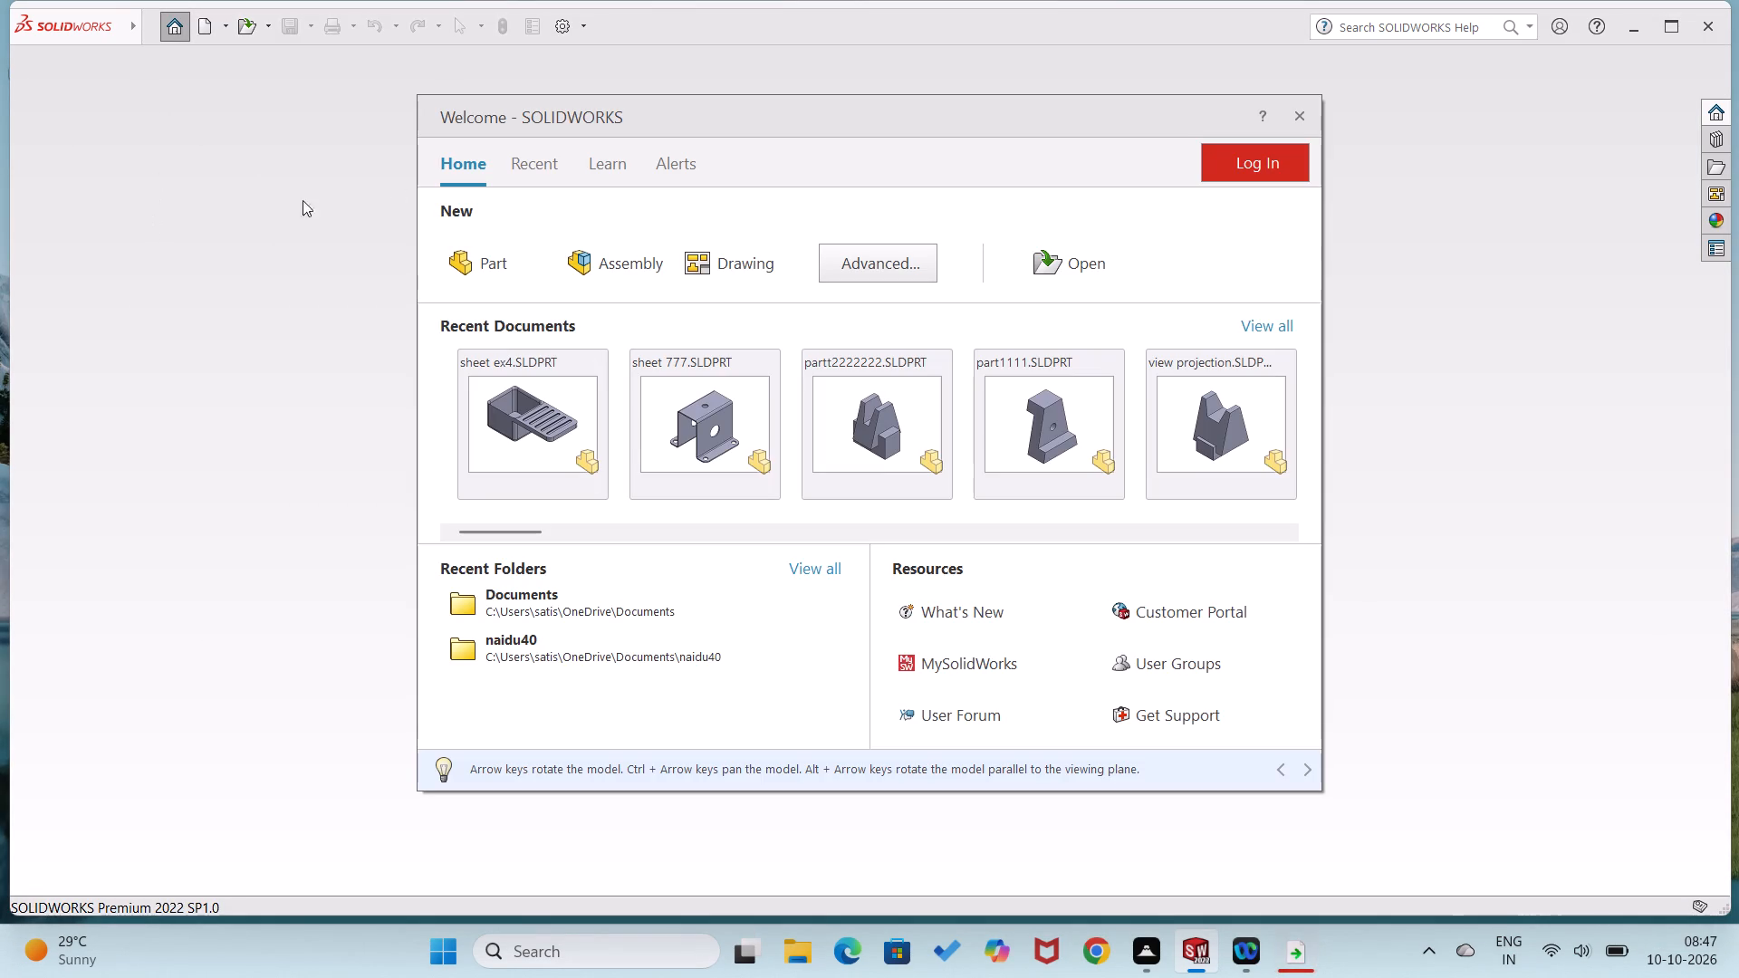
pyautogui.click(478, 269)
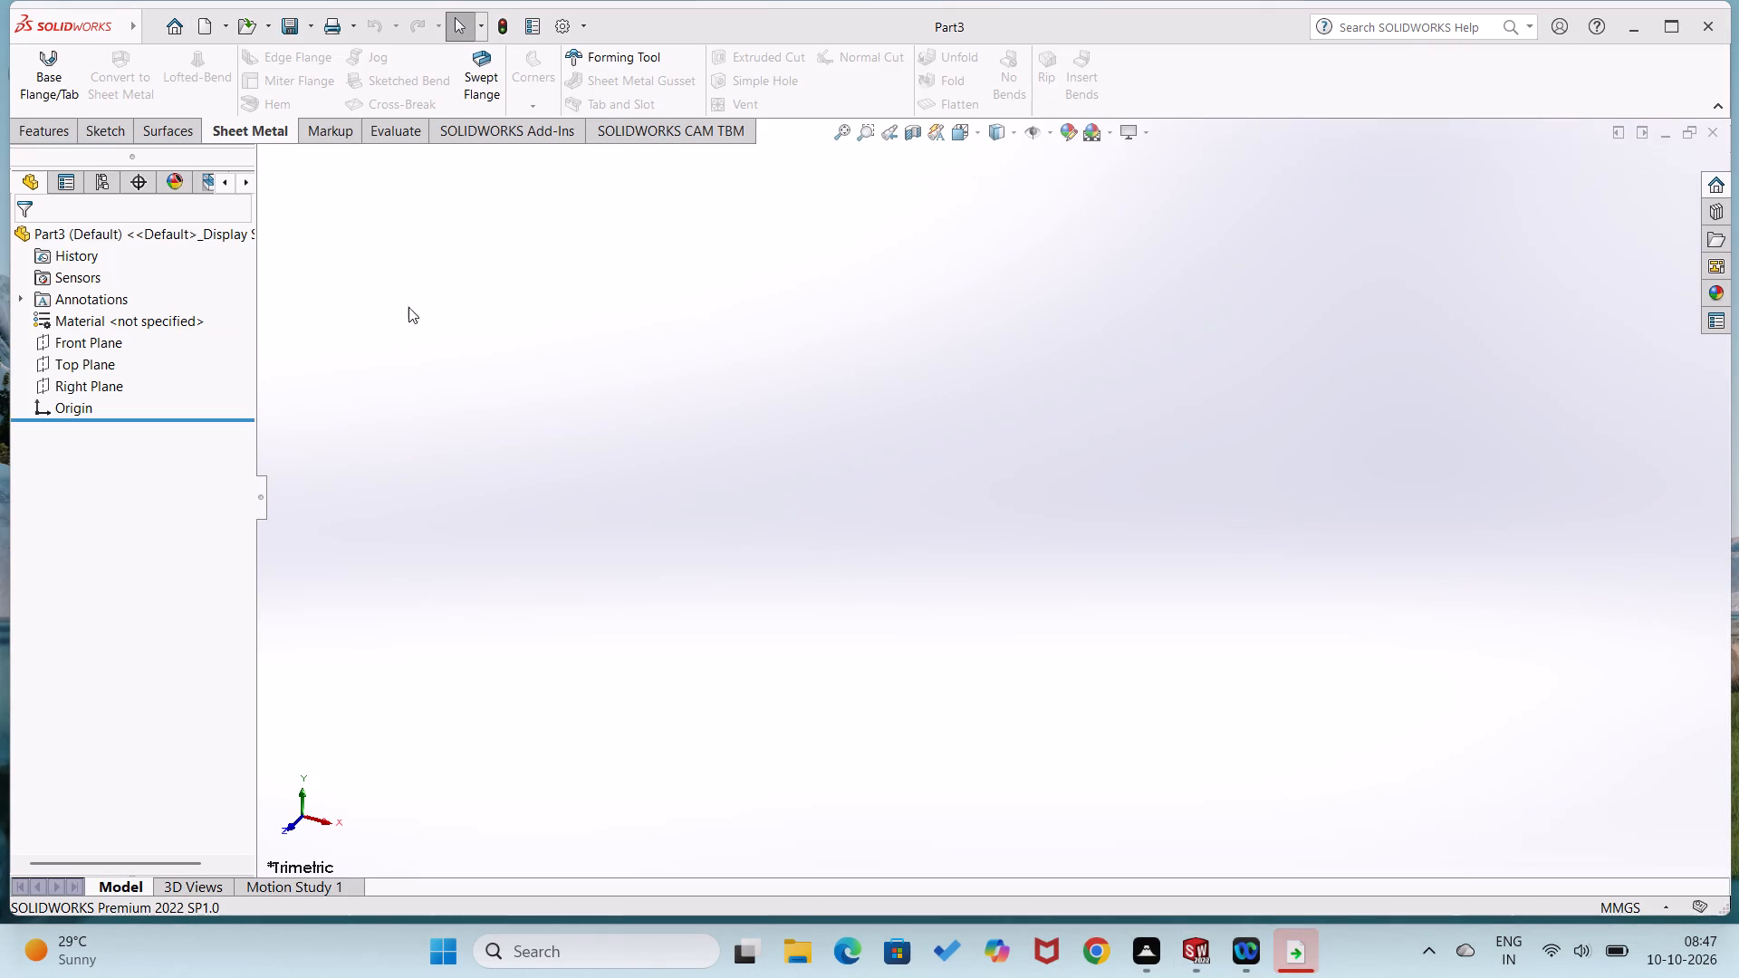
pyautogui.rightClick(91, 335)
pyautogui.click(105, 307)
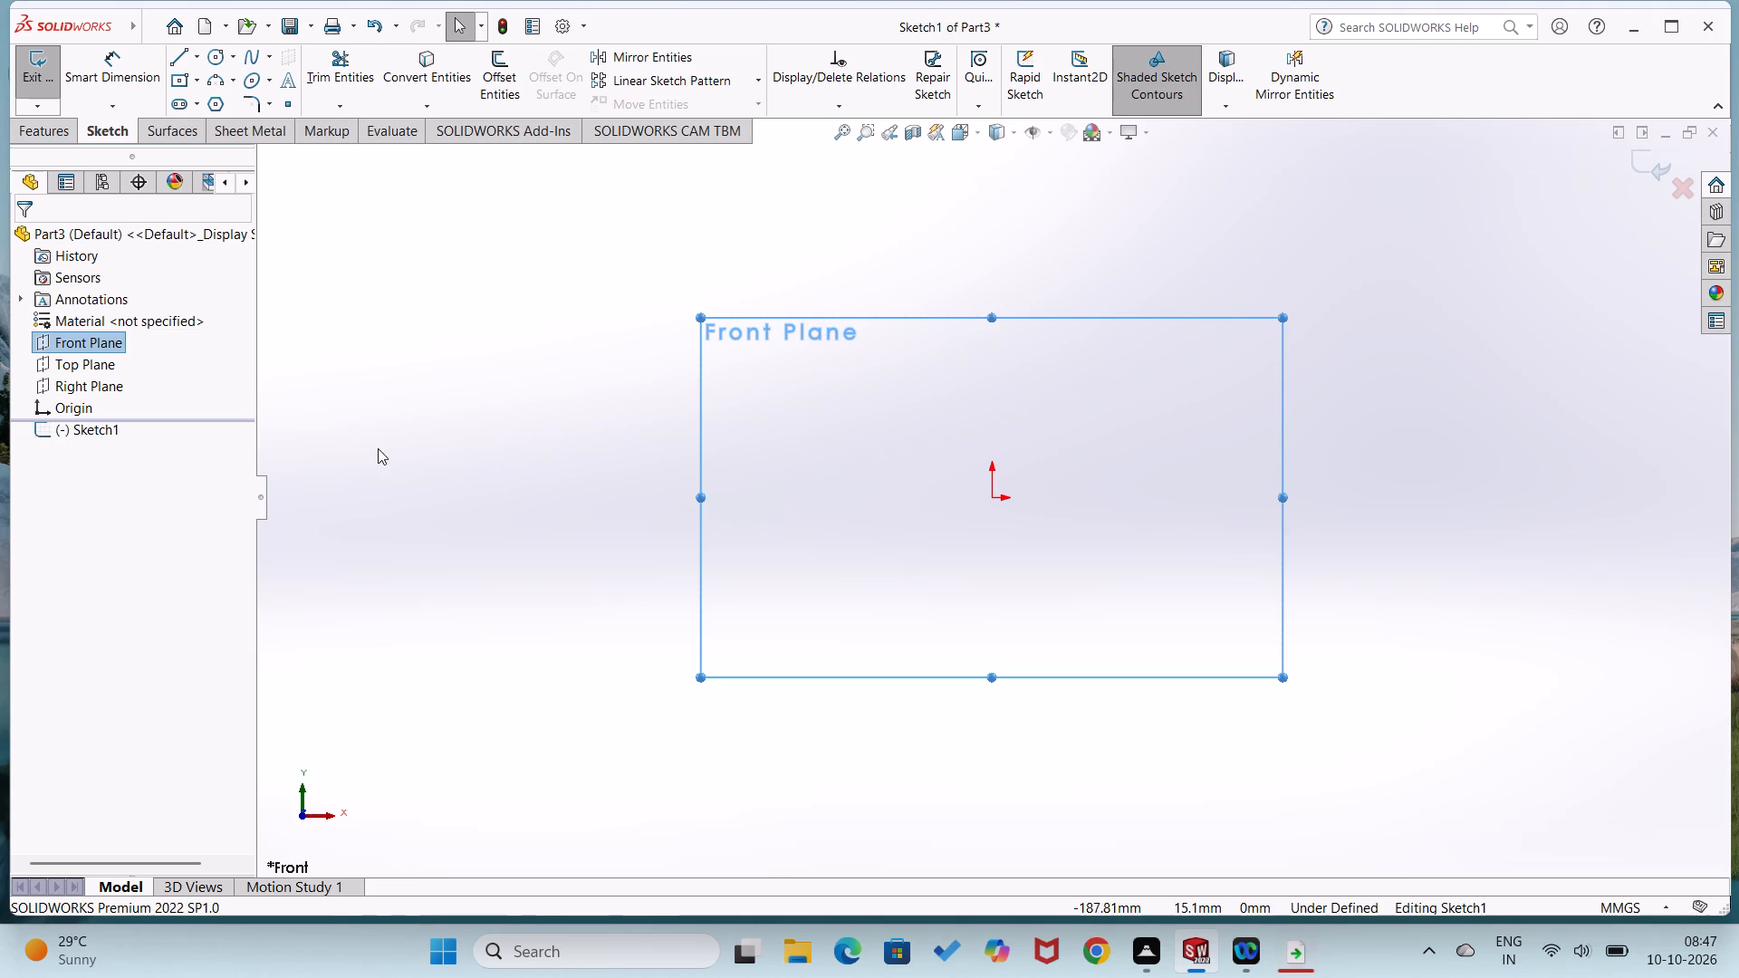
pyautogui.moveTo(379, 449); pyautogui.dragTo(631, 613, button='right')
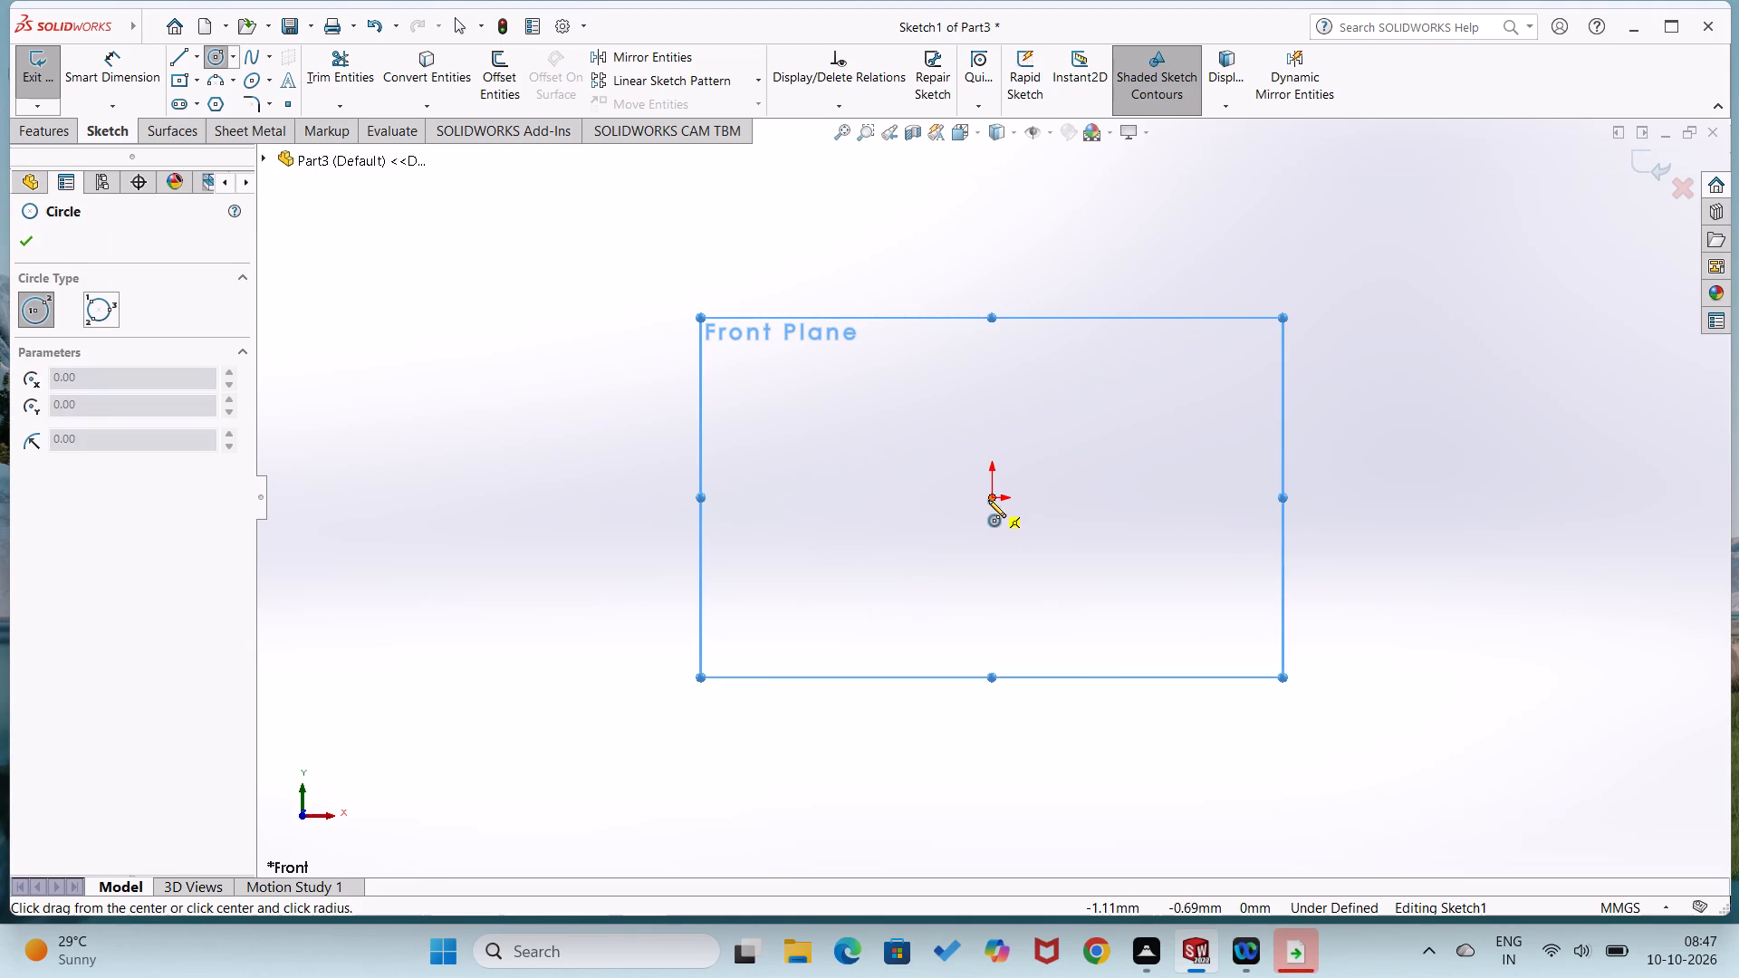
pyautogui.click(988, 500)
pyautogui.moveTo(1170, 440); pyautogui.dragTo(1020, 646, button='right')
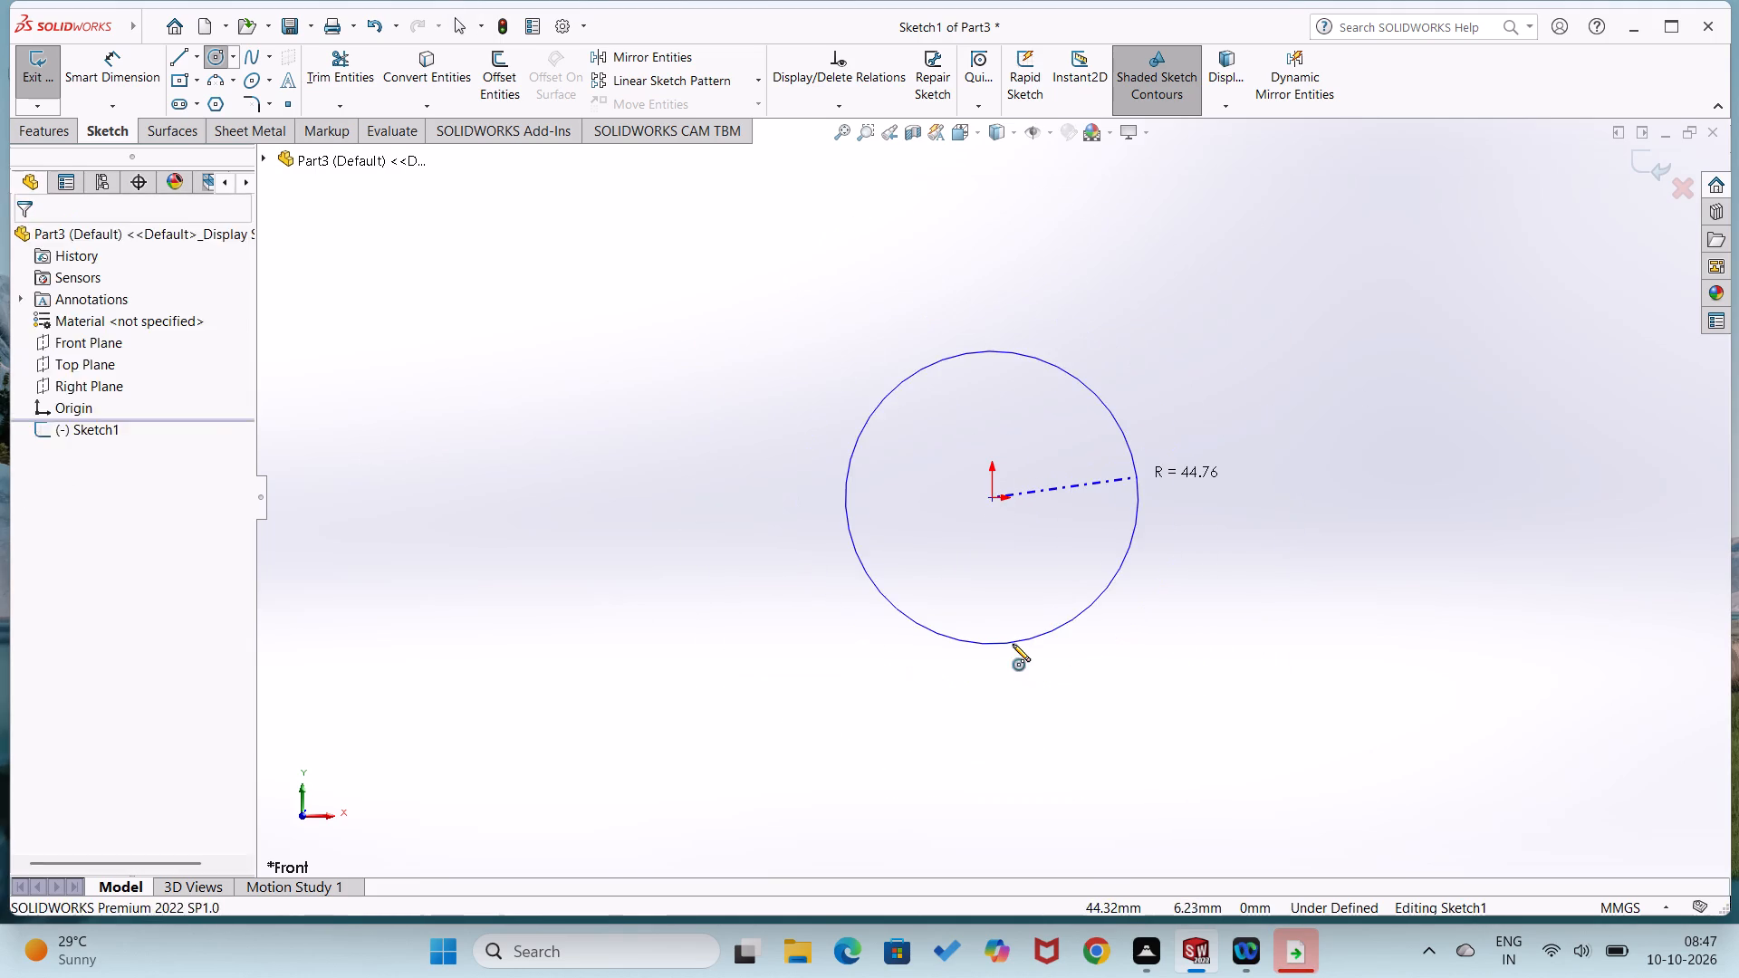
# Sketch a closed profile from the origin, about 143 mm wide and 65 mm high, with two top-edge notches about 31 mm wide and 18 mm deep.
pyautogui.moveTo(1218, 559); pyautogui.dragTo(1010, 609, button='right')
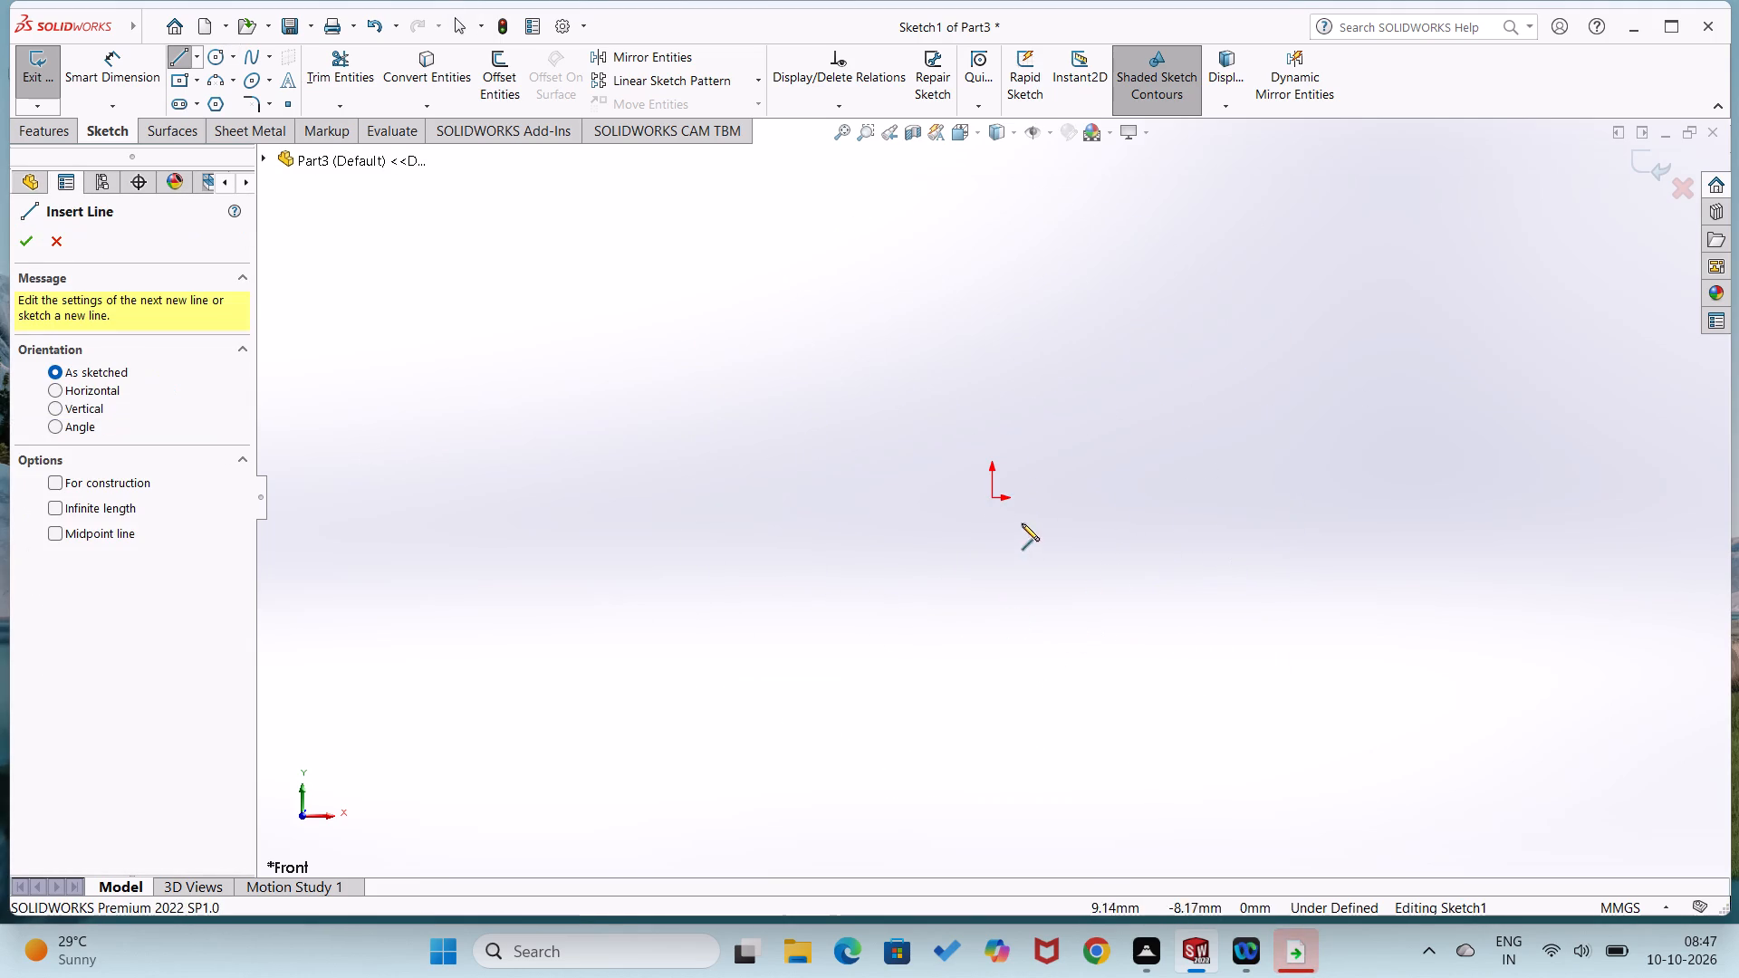
pyautogui.click(993, 499)
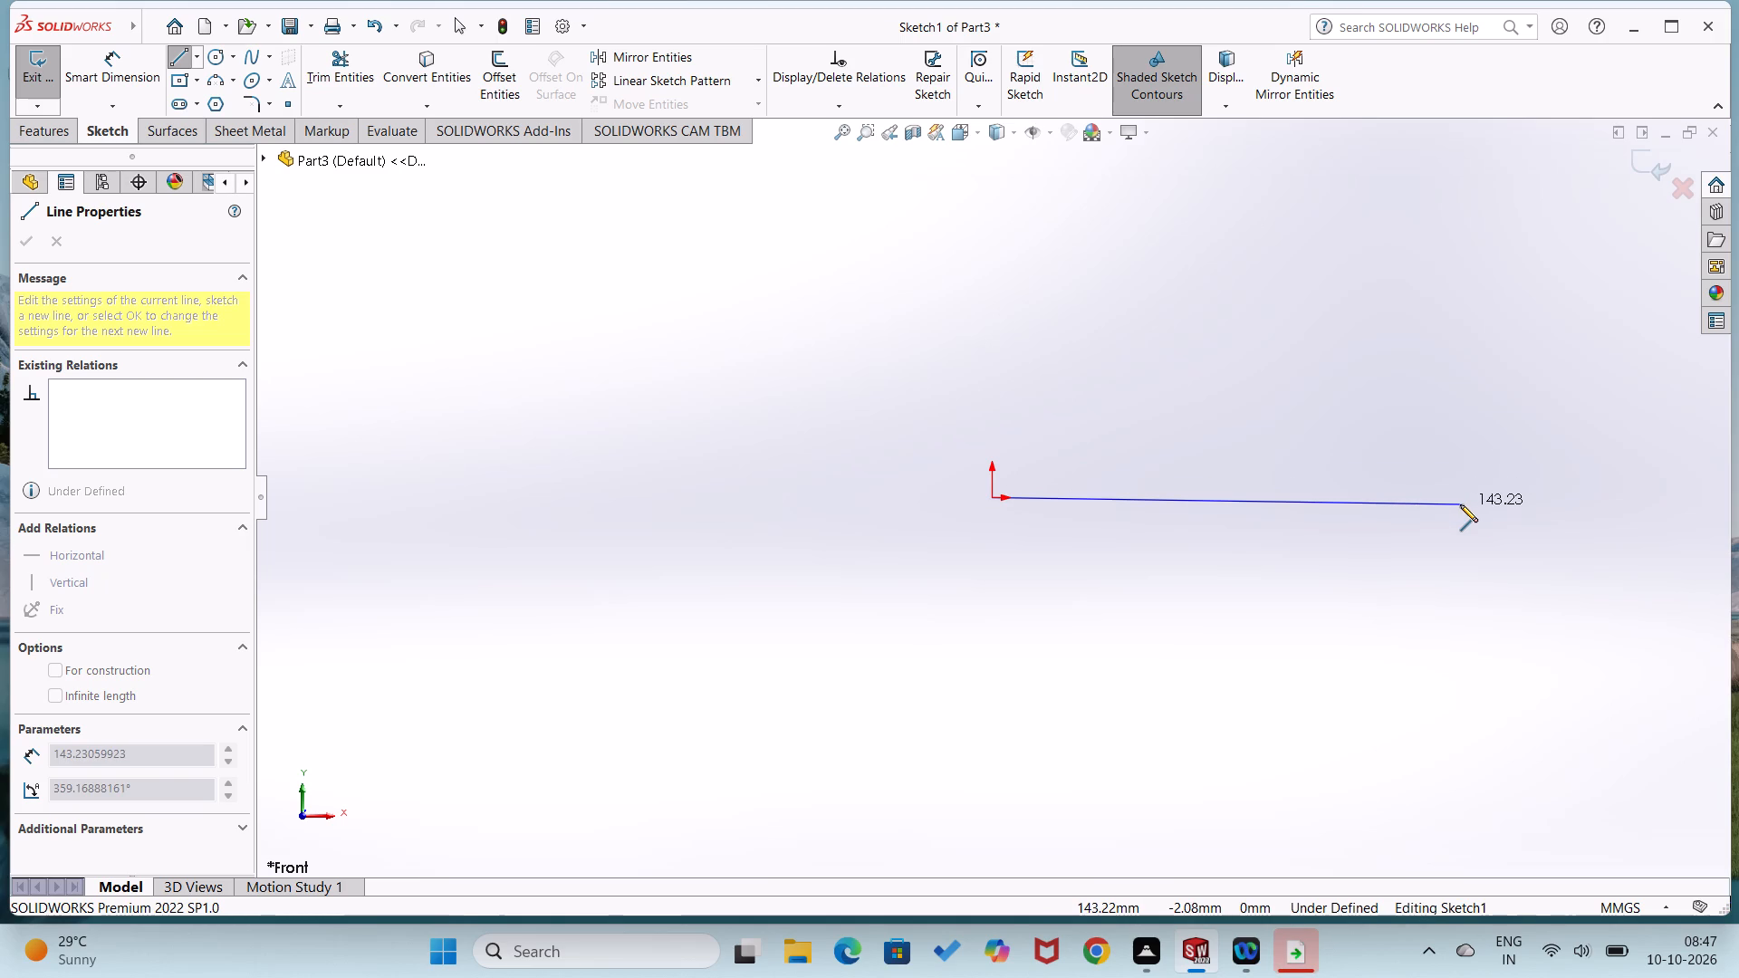
pyautogui.click(1463, 501)
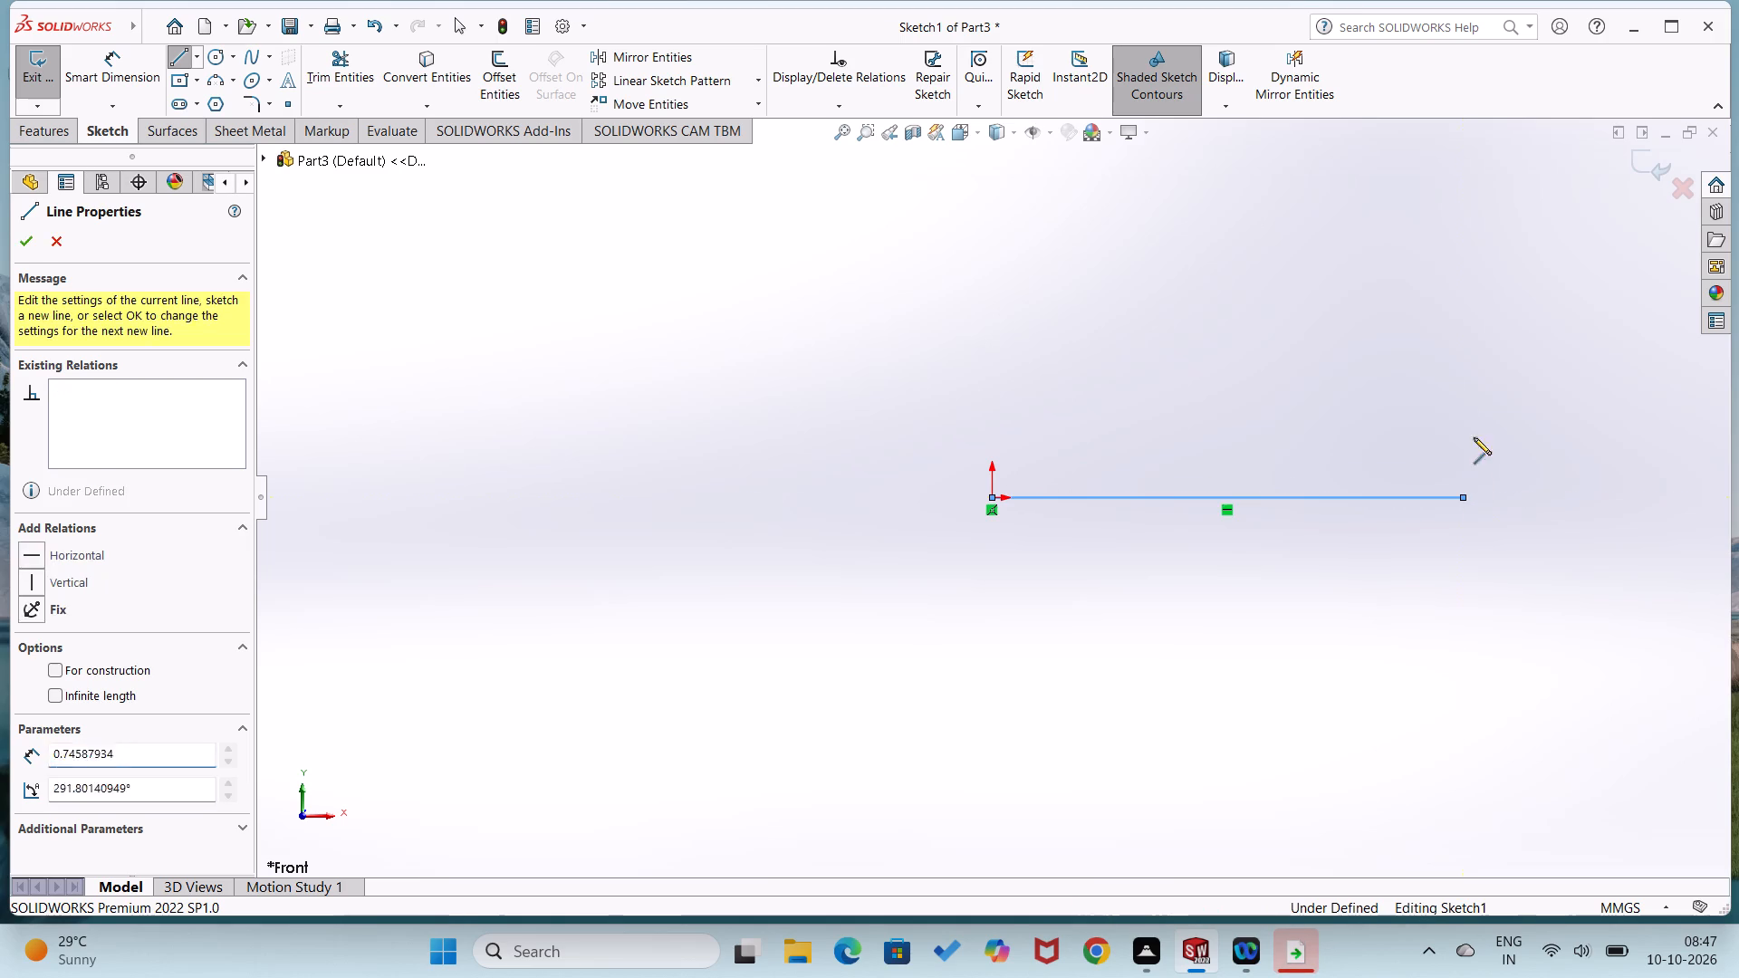
pyautogui.click(1460, 283)
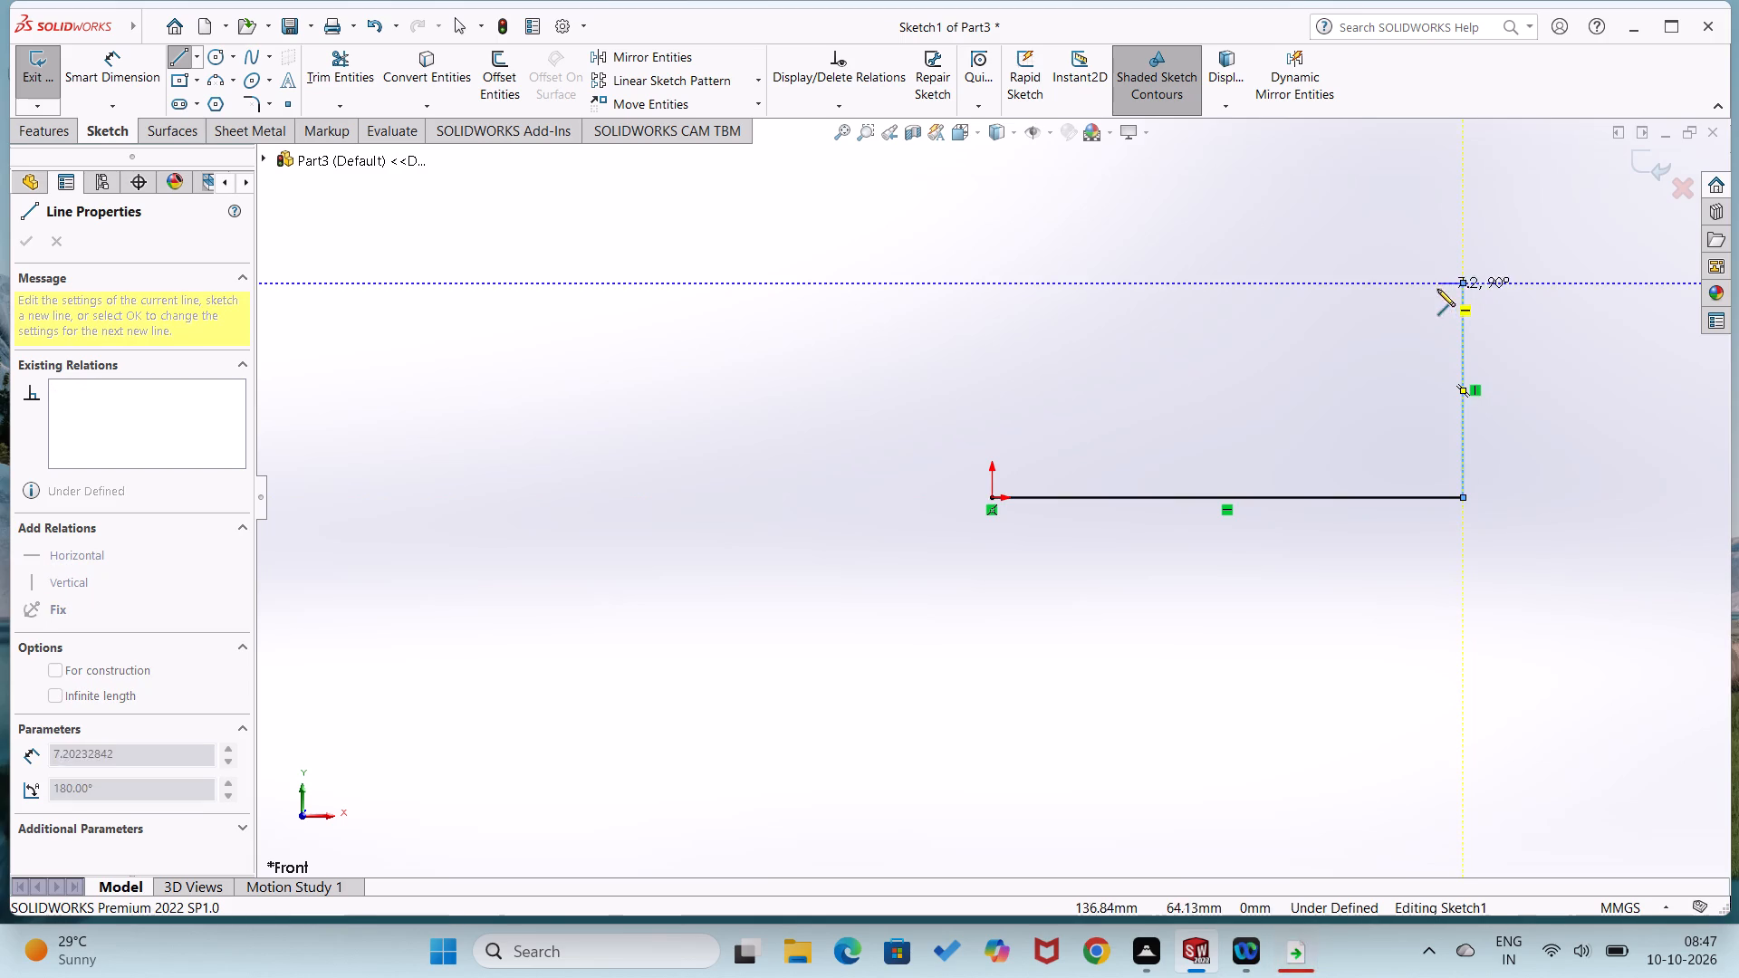
pyautogui.click(1369, 286)
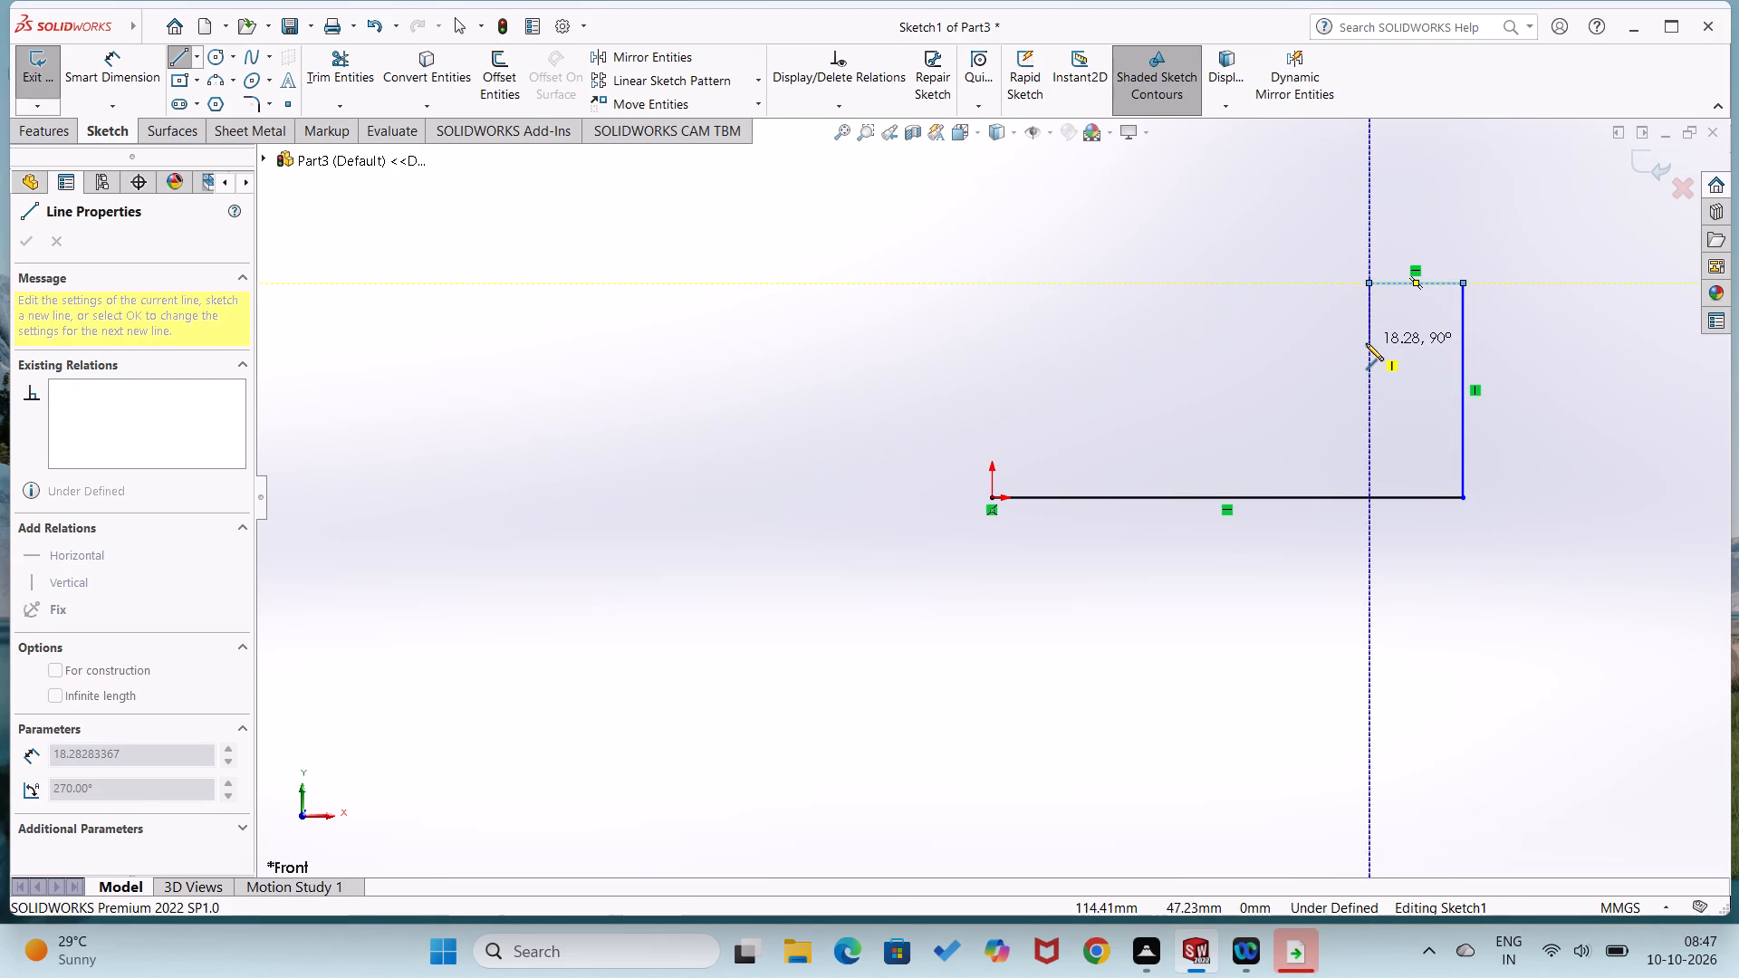
pyautogui.click(1366, 343)
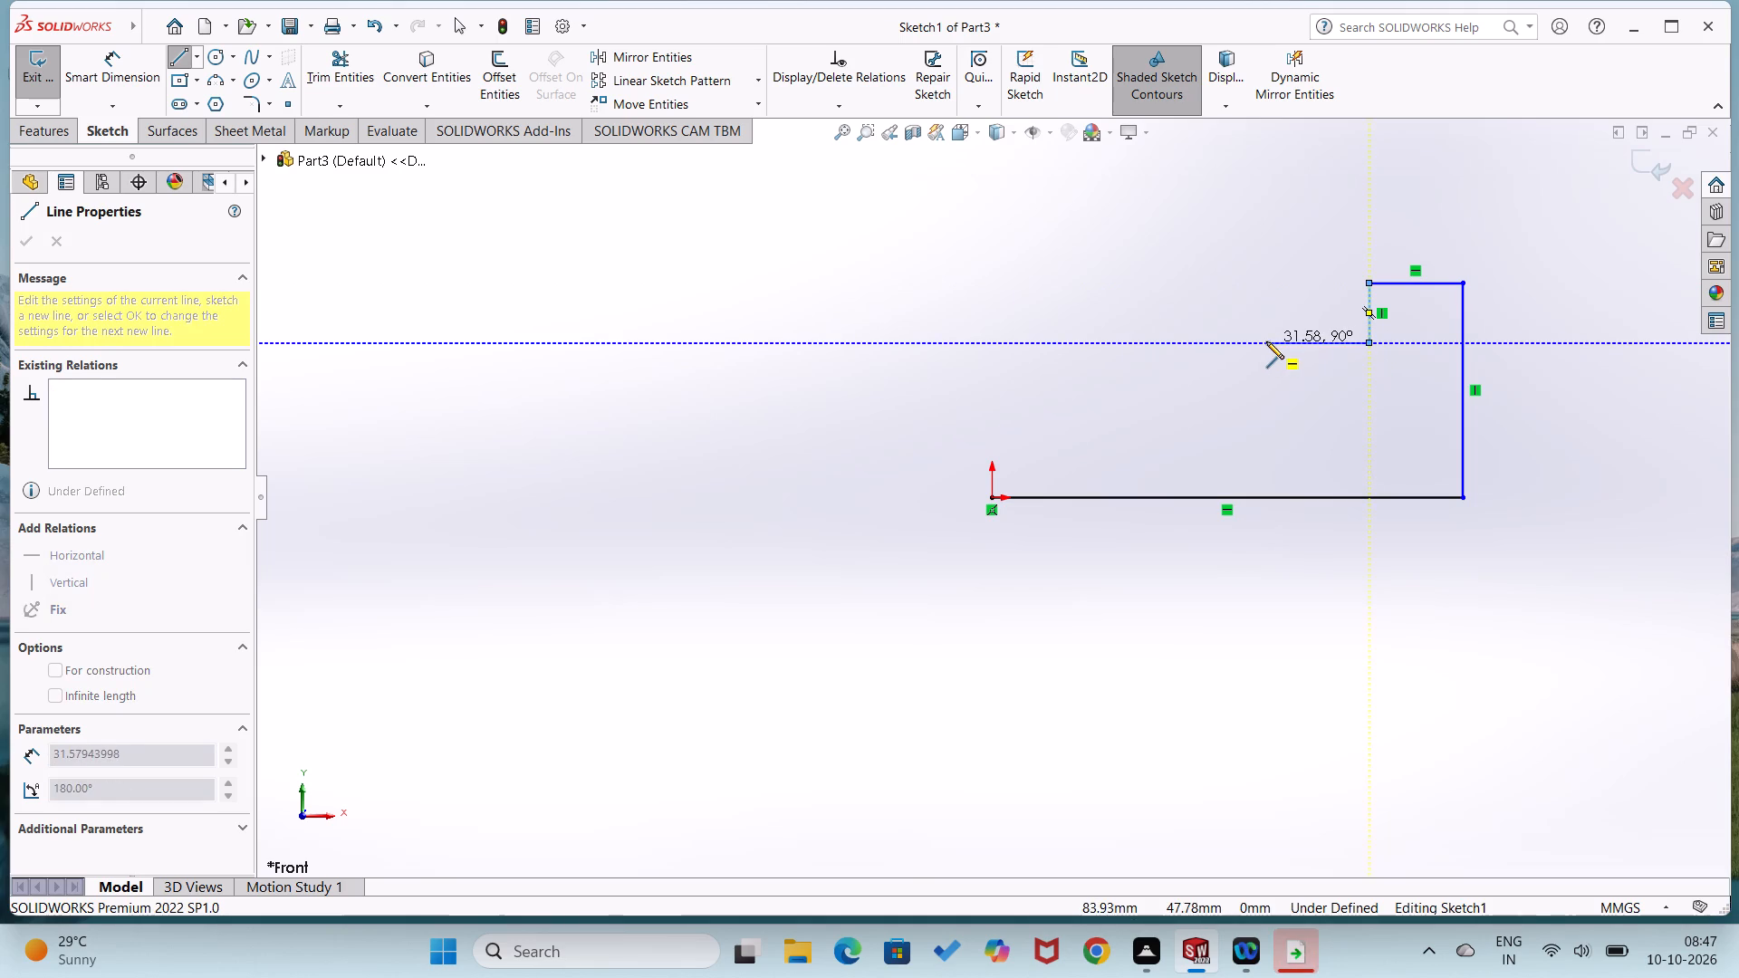
pyautogui.click(1266, 341)
pyautogui.click(1265, 284)
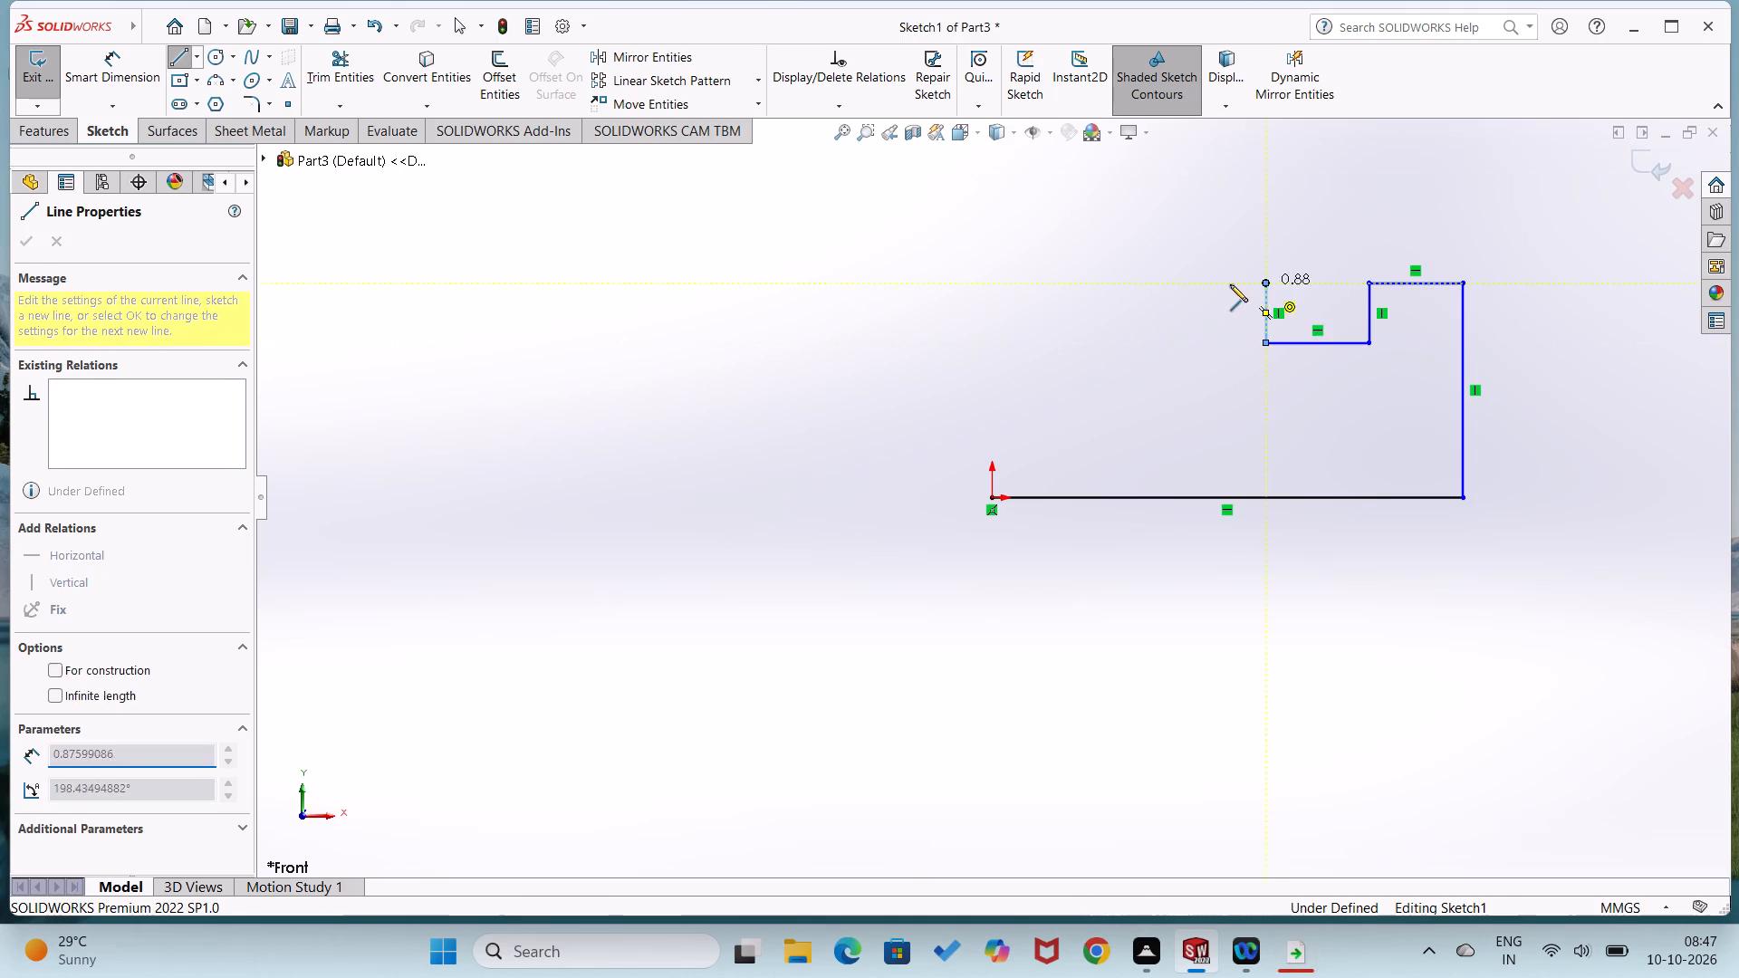
pyautogui.click(1149, 283)
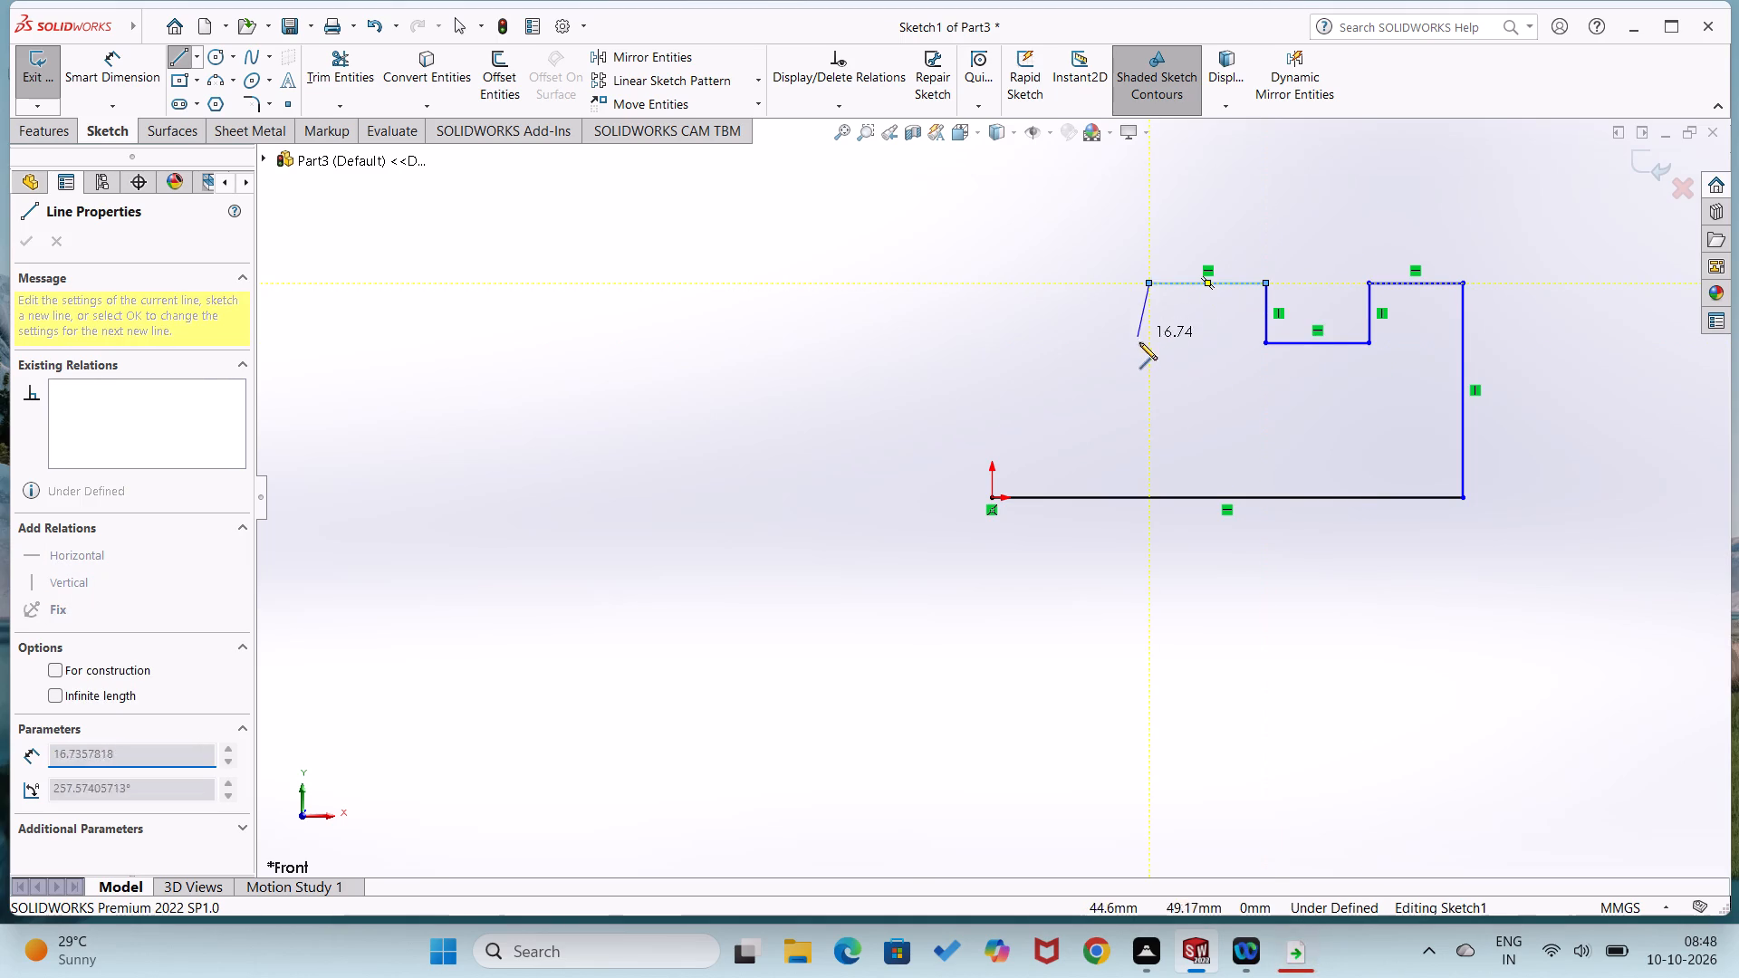
pyautogui.click(1148, 347)
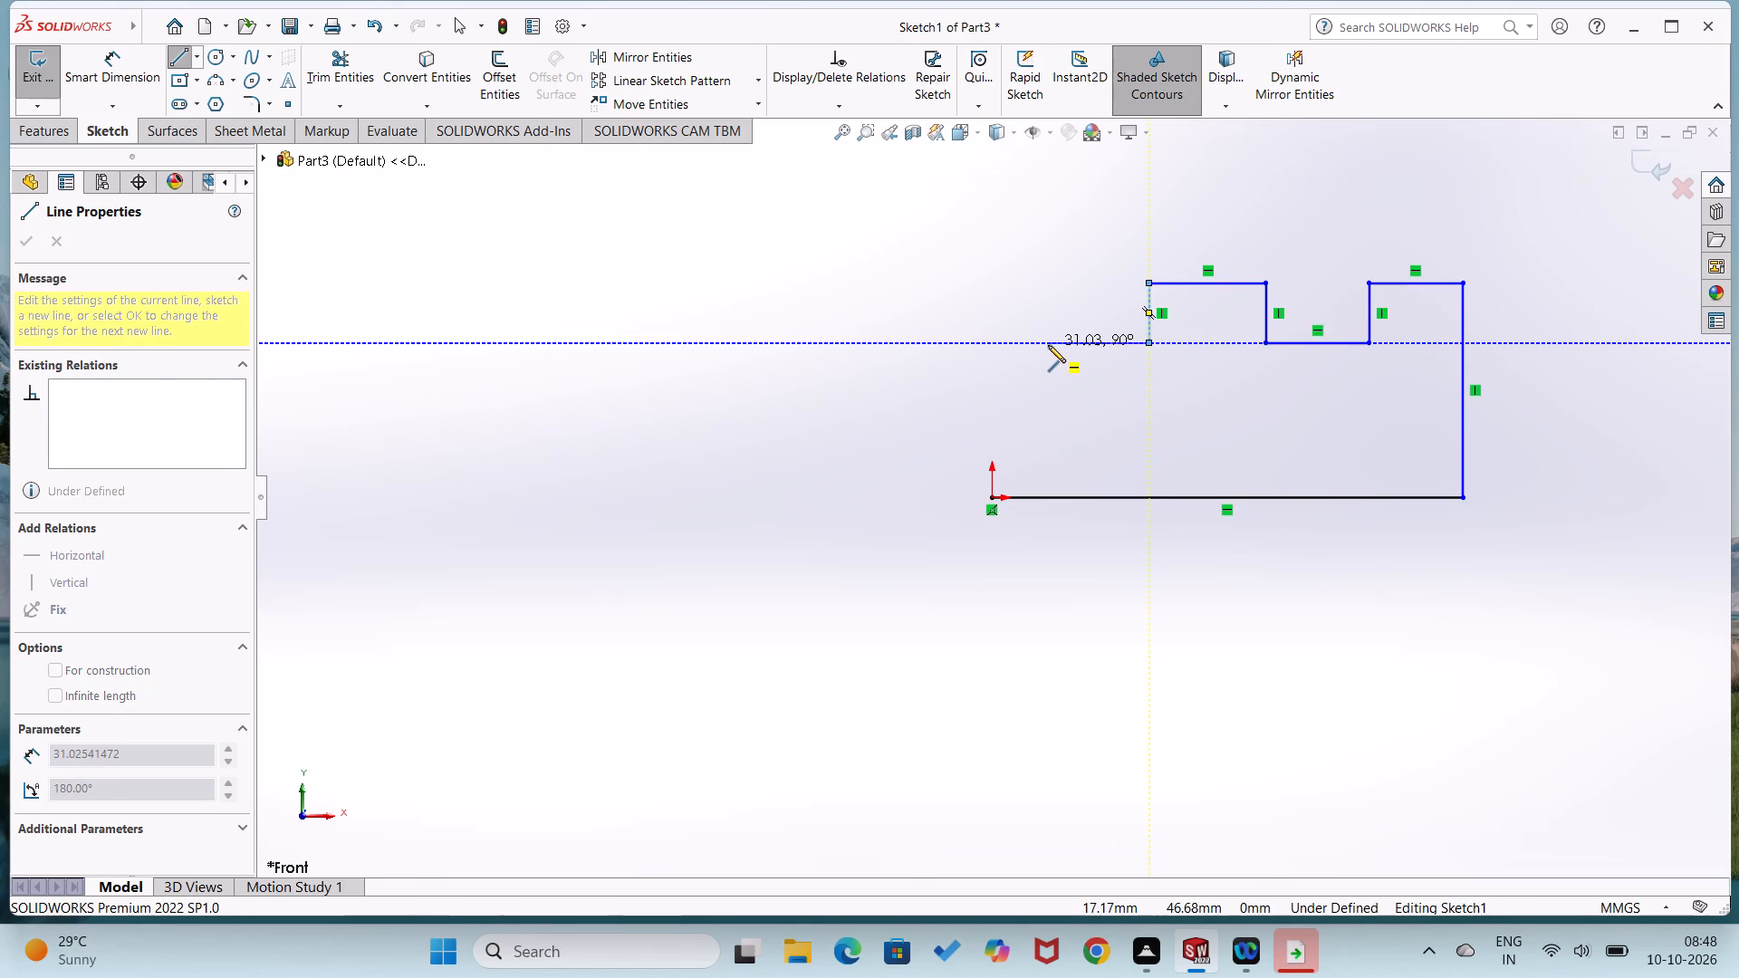
pyautogui.click(1048, 345)
pyautogui.click(1044, 283)
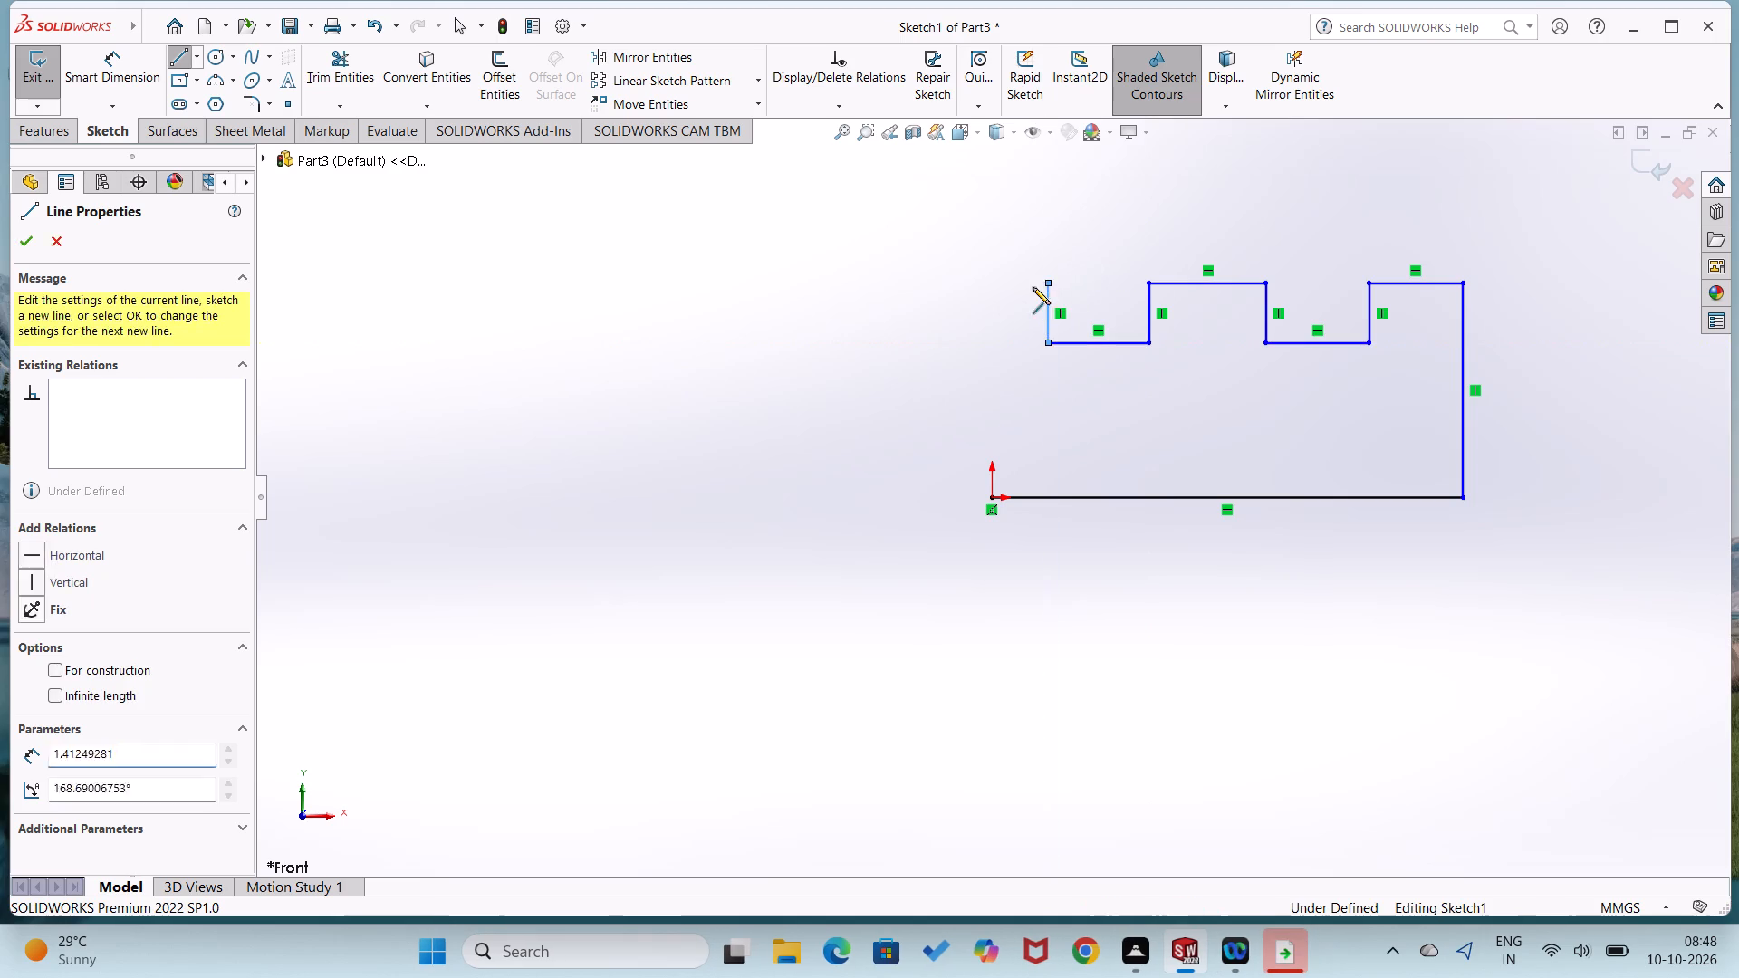
pyautogui.click(987, 286)
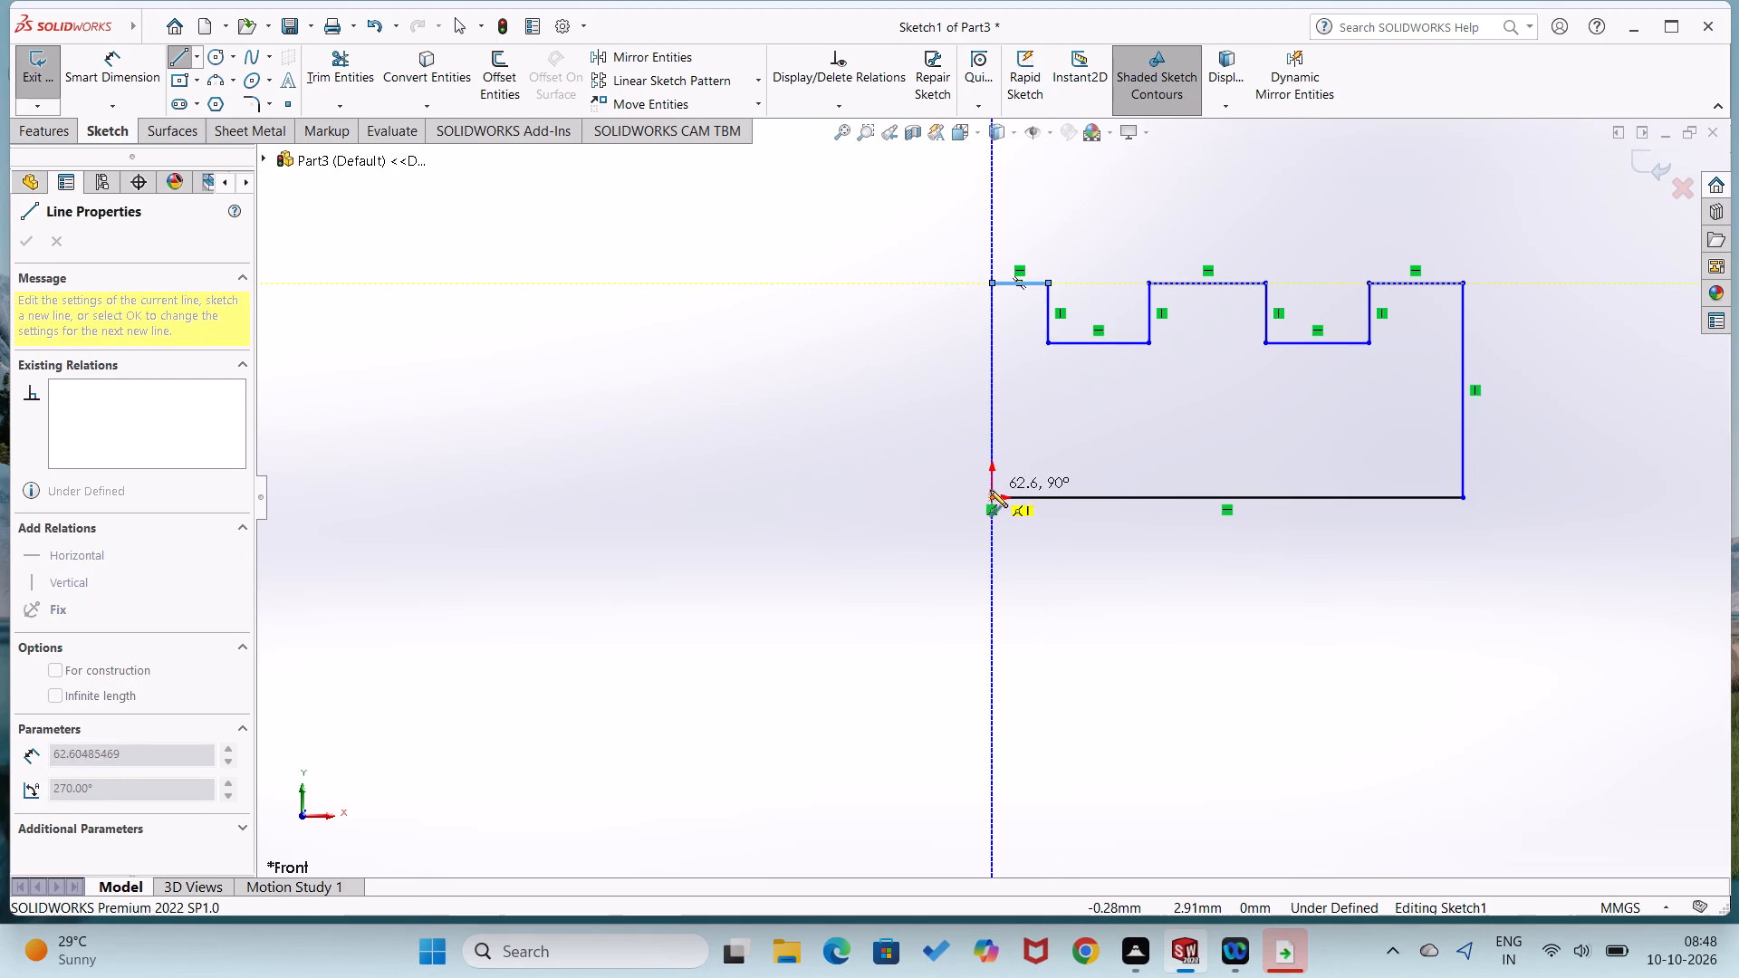
pyautogui.click(990, 496)
# Dimension the notched profile's bottom edge to 125 mm and its left edge to 52 mm.
pyautogui.moveTo(899, 575); pyautogui.dragTo(890, 387, button='right')
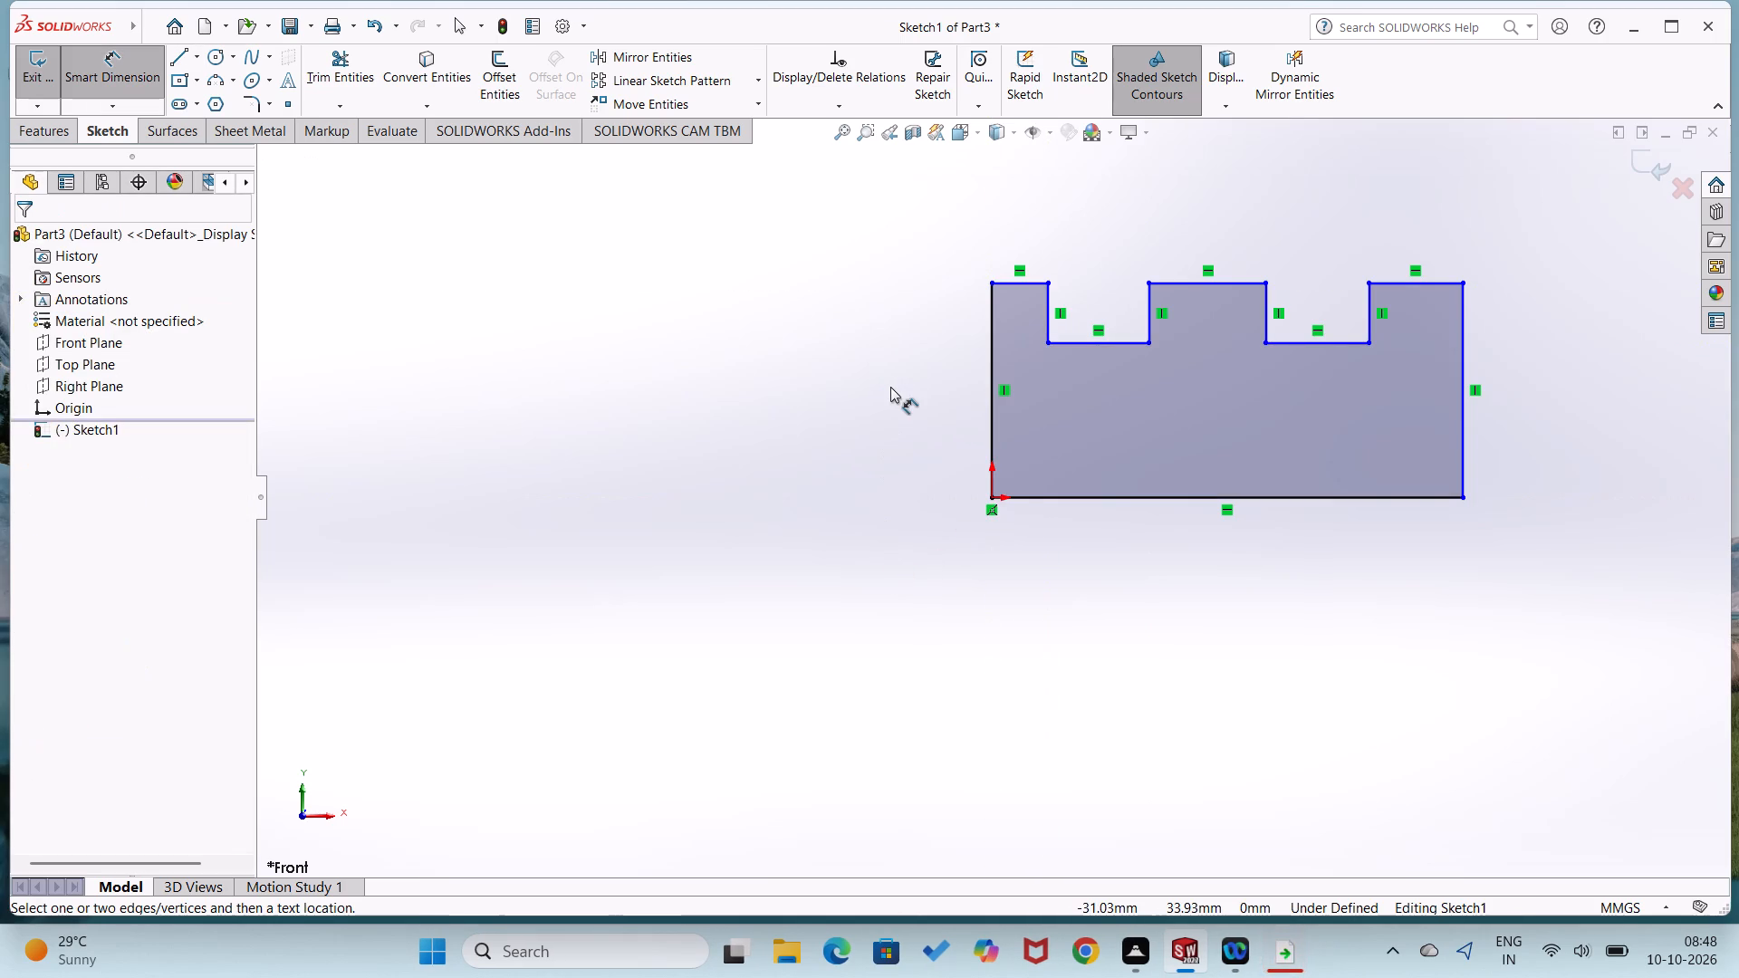
pyautogui.click(1110, 501)
pyautogui.click(1099, 537)
pyautogui.write('125')
pyautogui.press('Return')
pyautogui.click(744, 573)
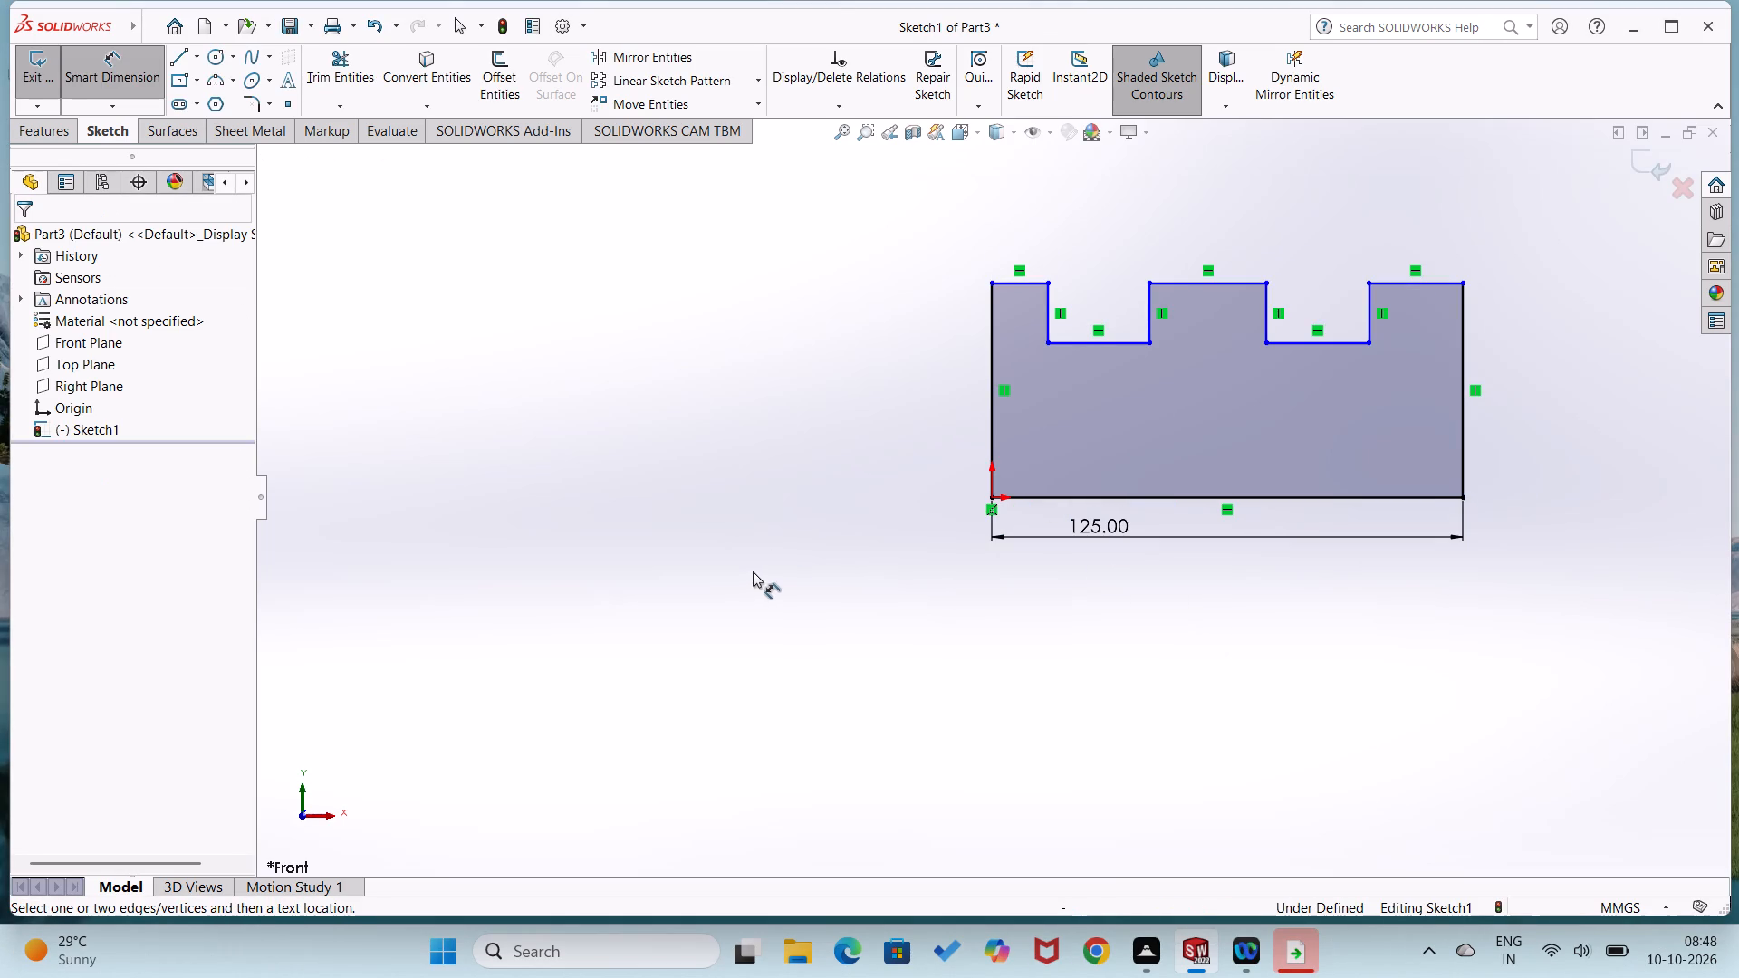
pyautogui.click(990, 429)
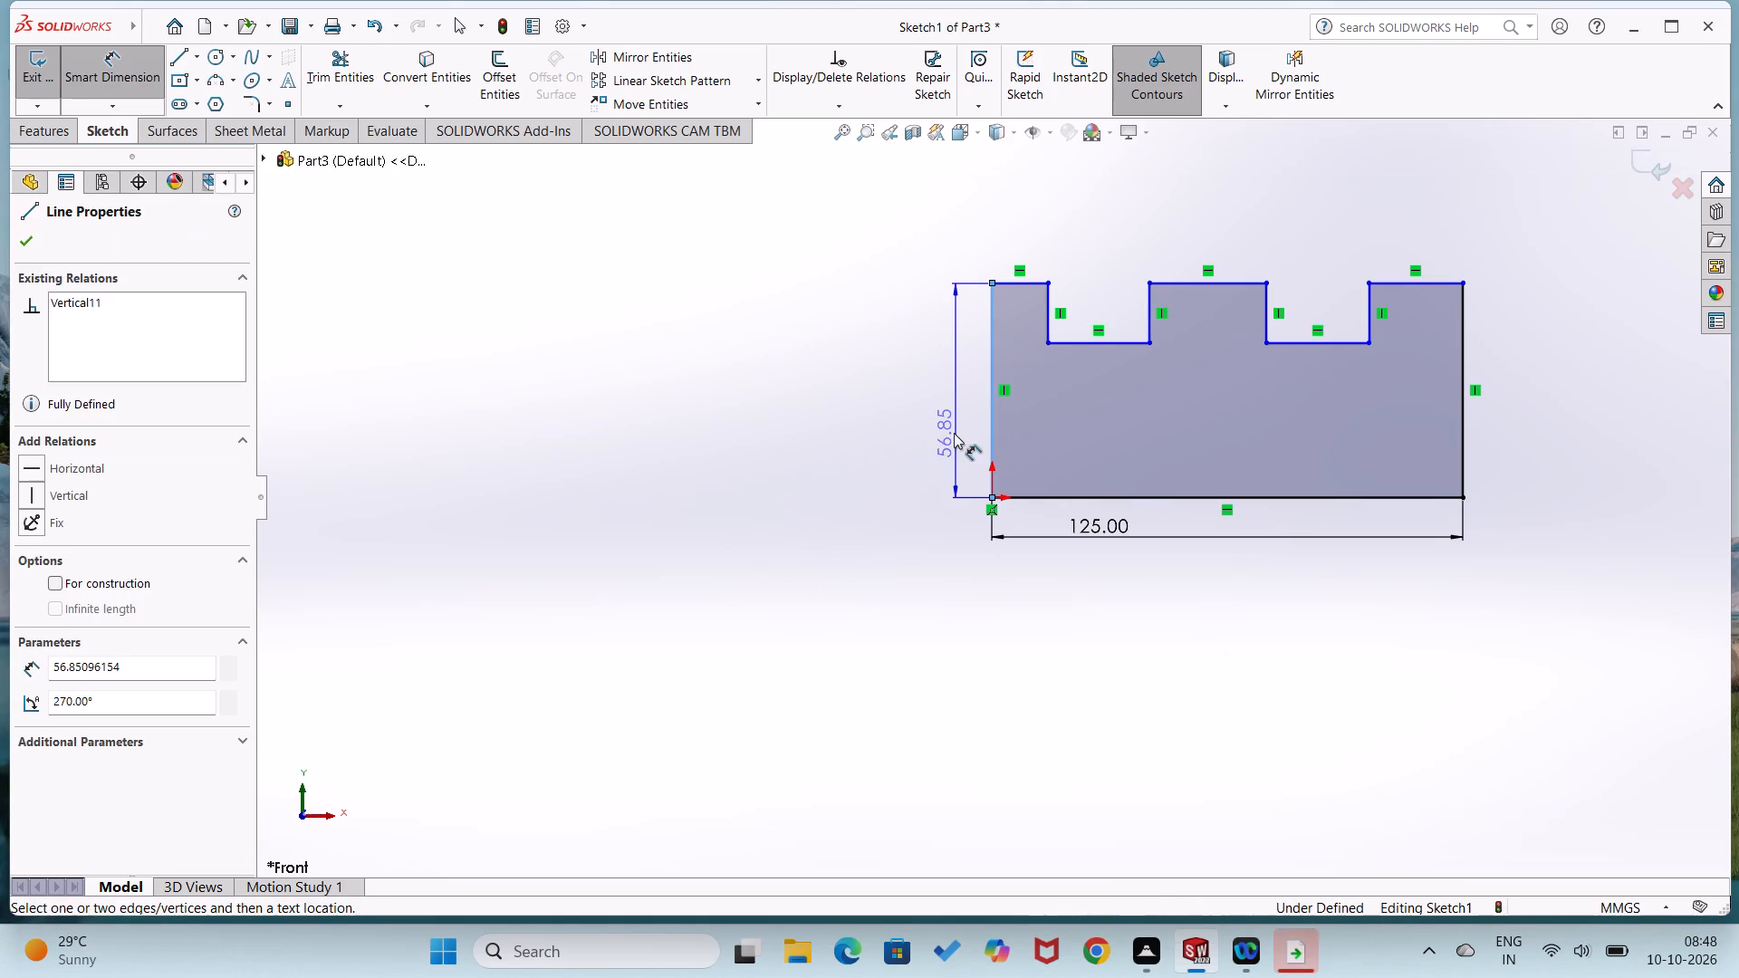
pyautogui.click(954, 433)
pyautogui.write('52')
pyautogui.press('Return')
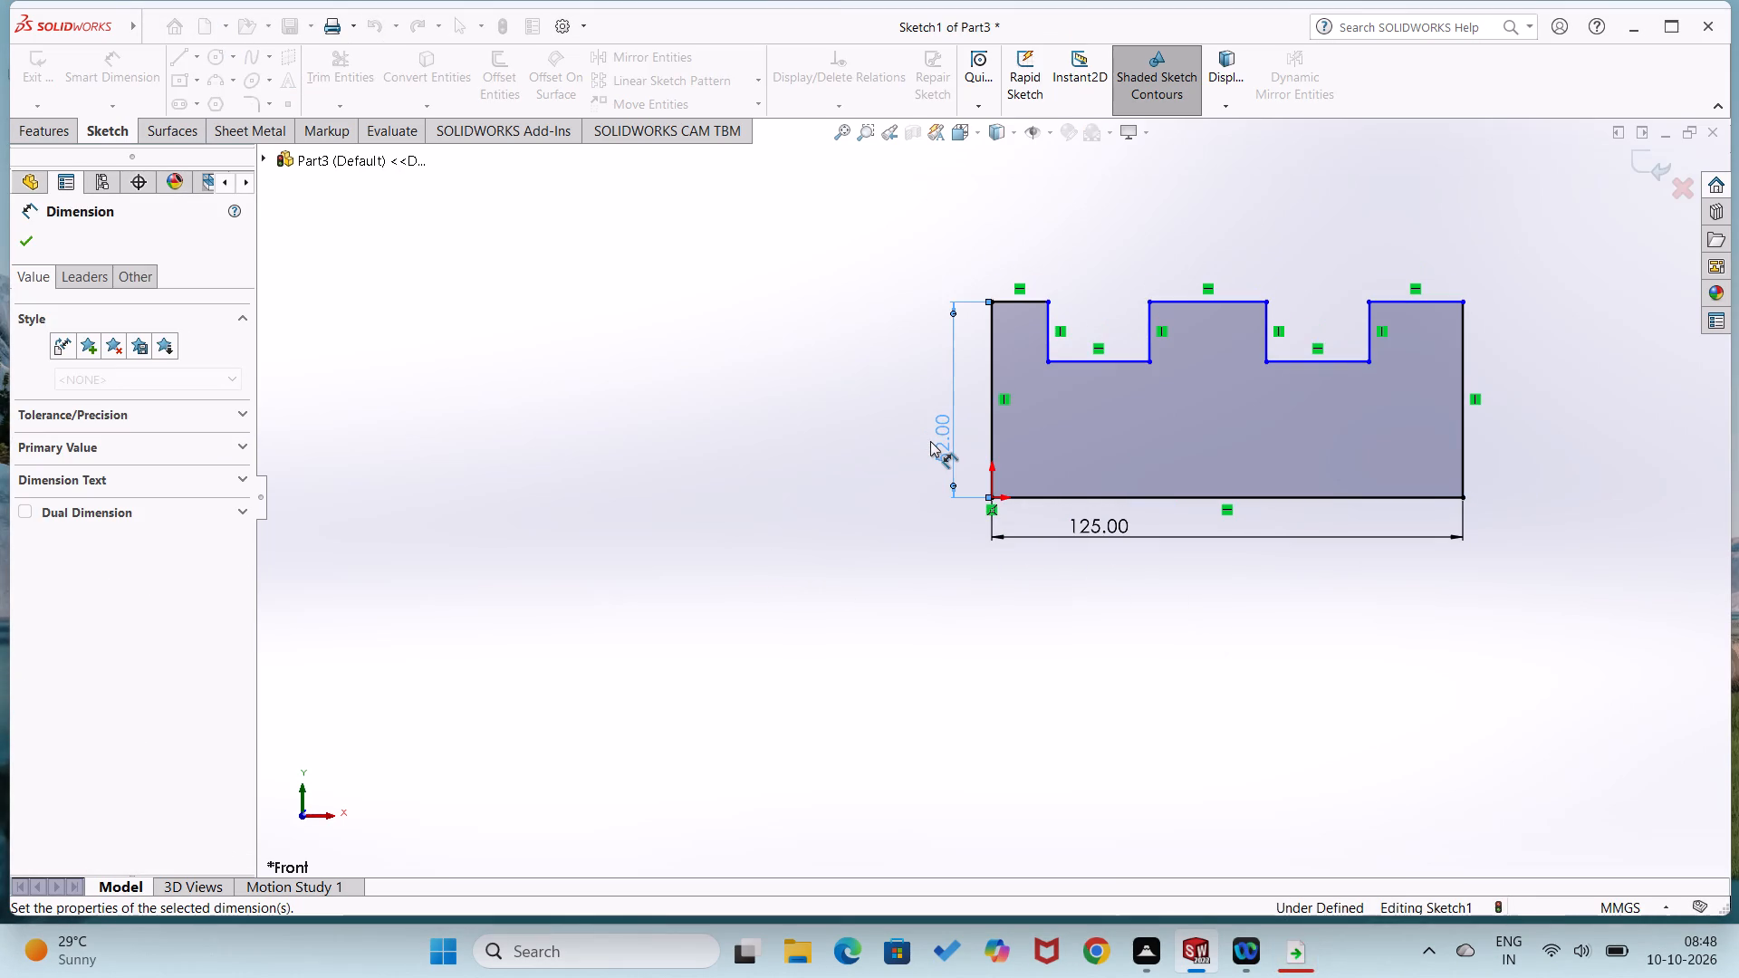
pyautogui.click(905, 472)
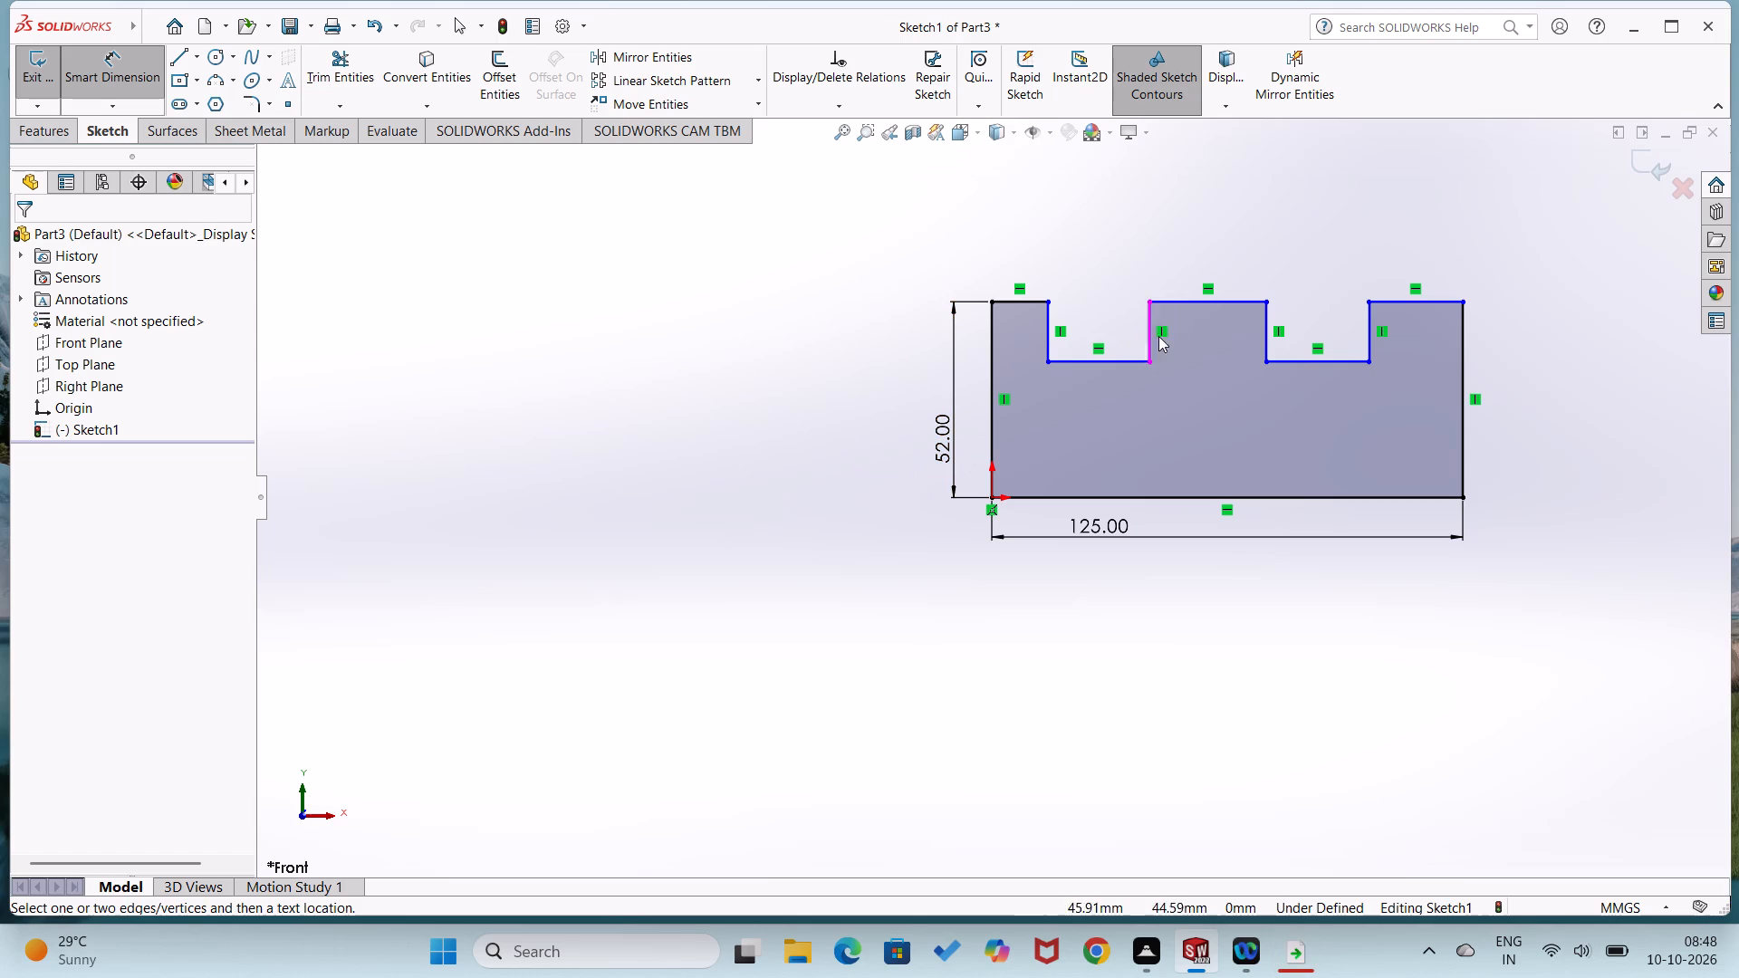
# Dimension the bottom edges of both notches to a width of 25 mm each.
pyautogui.click(1129, 355)
pyautogui.click(1128, 363)
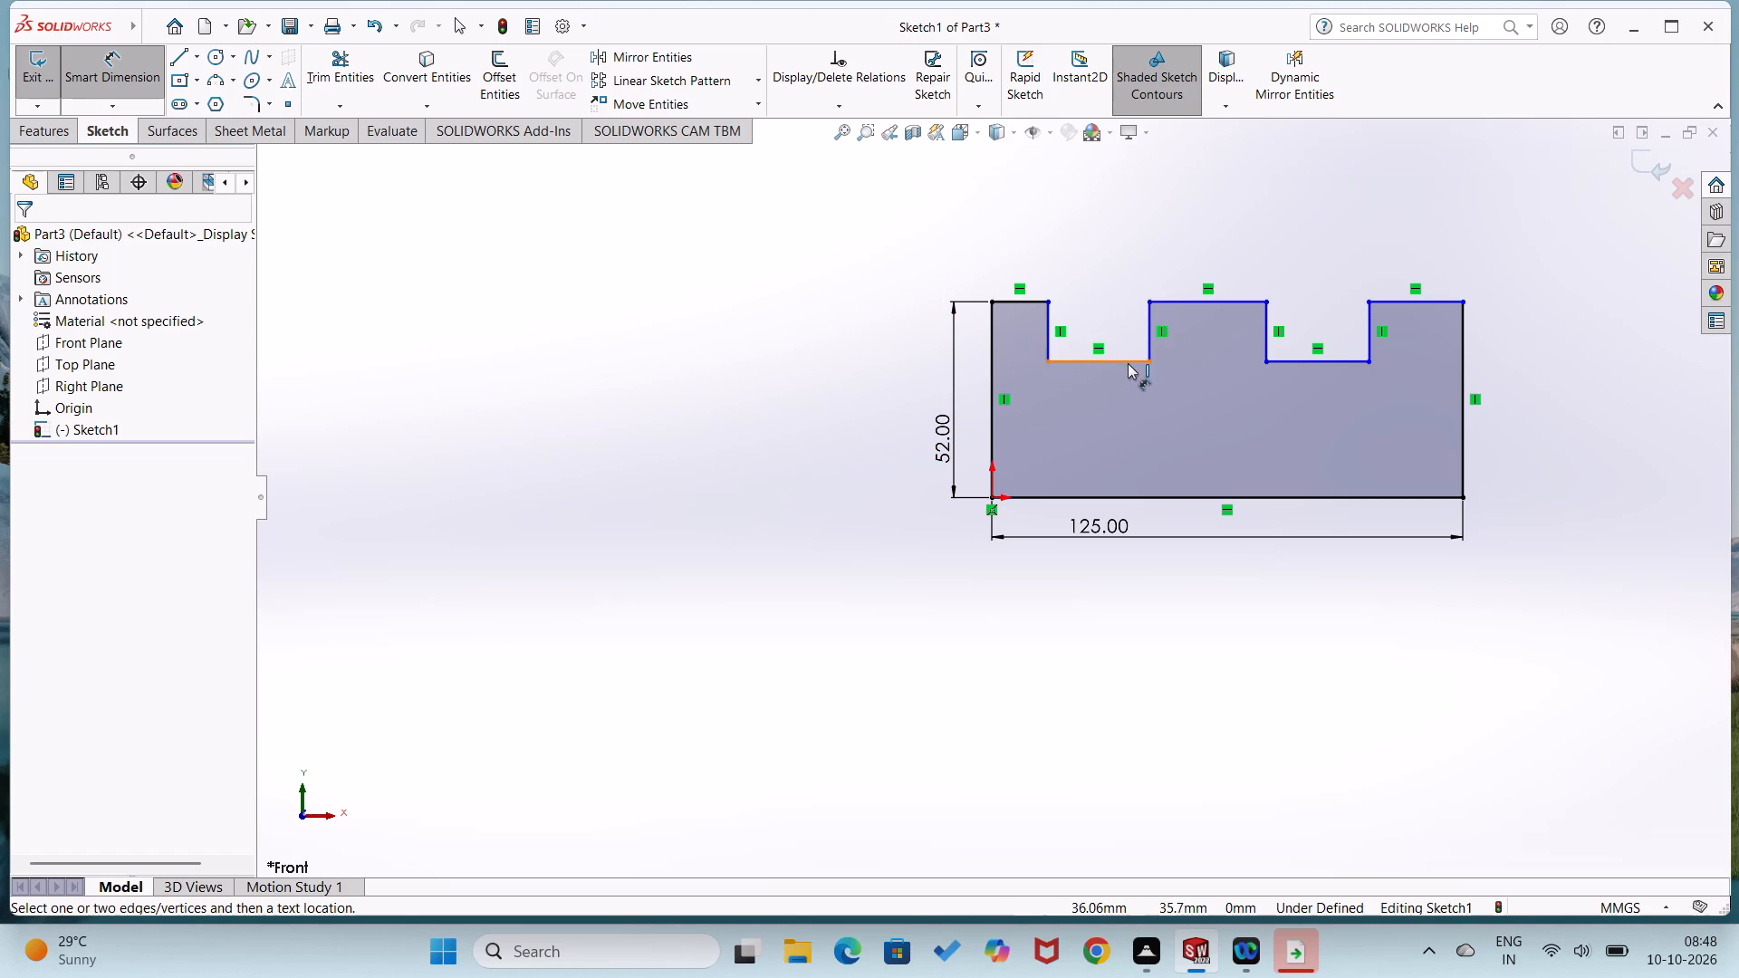
pyautogui.click(1132, 334)
pyautogui.write('25')
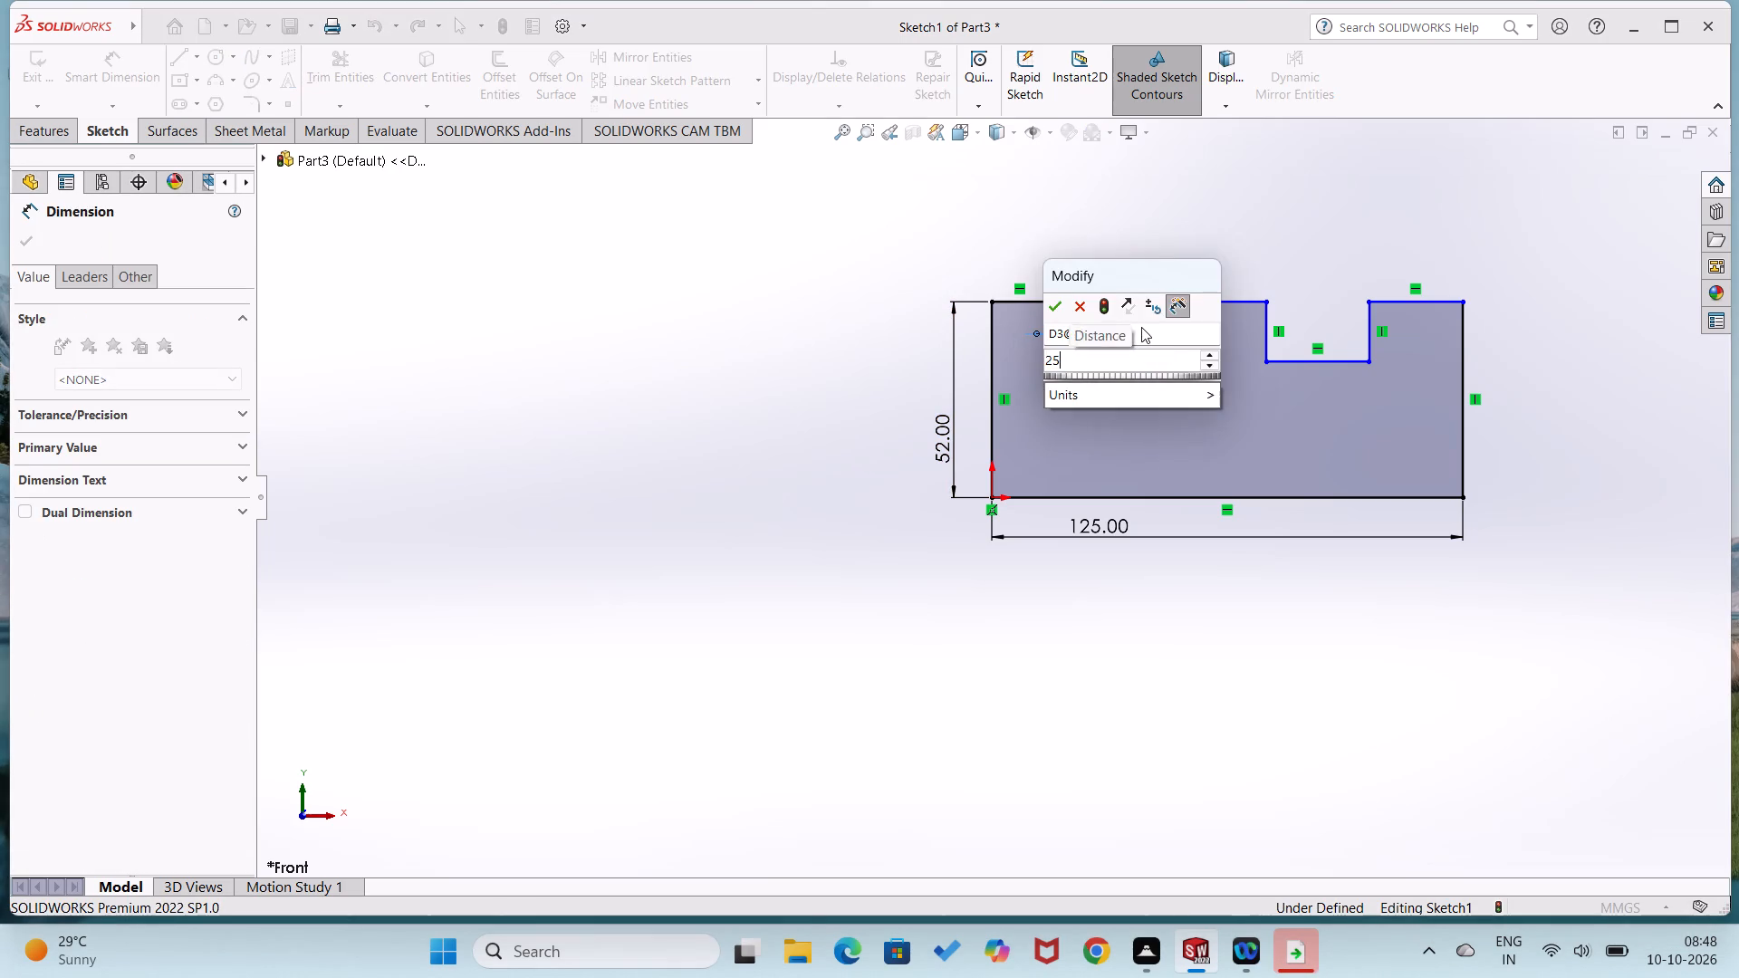
pyautogui.press('Return')
pyautogui.click(1347, 363)
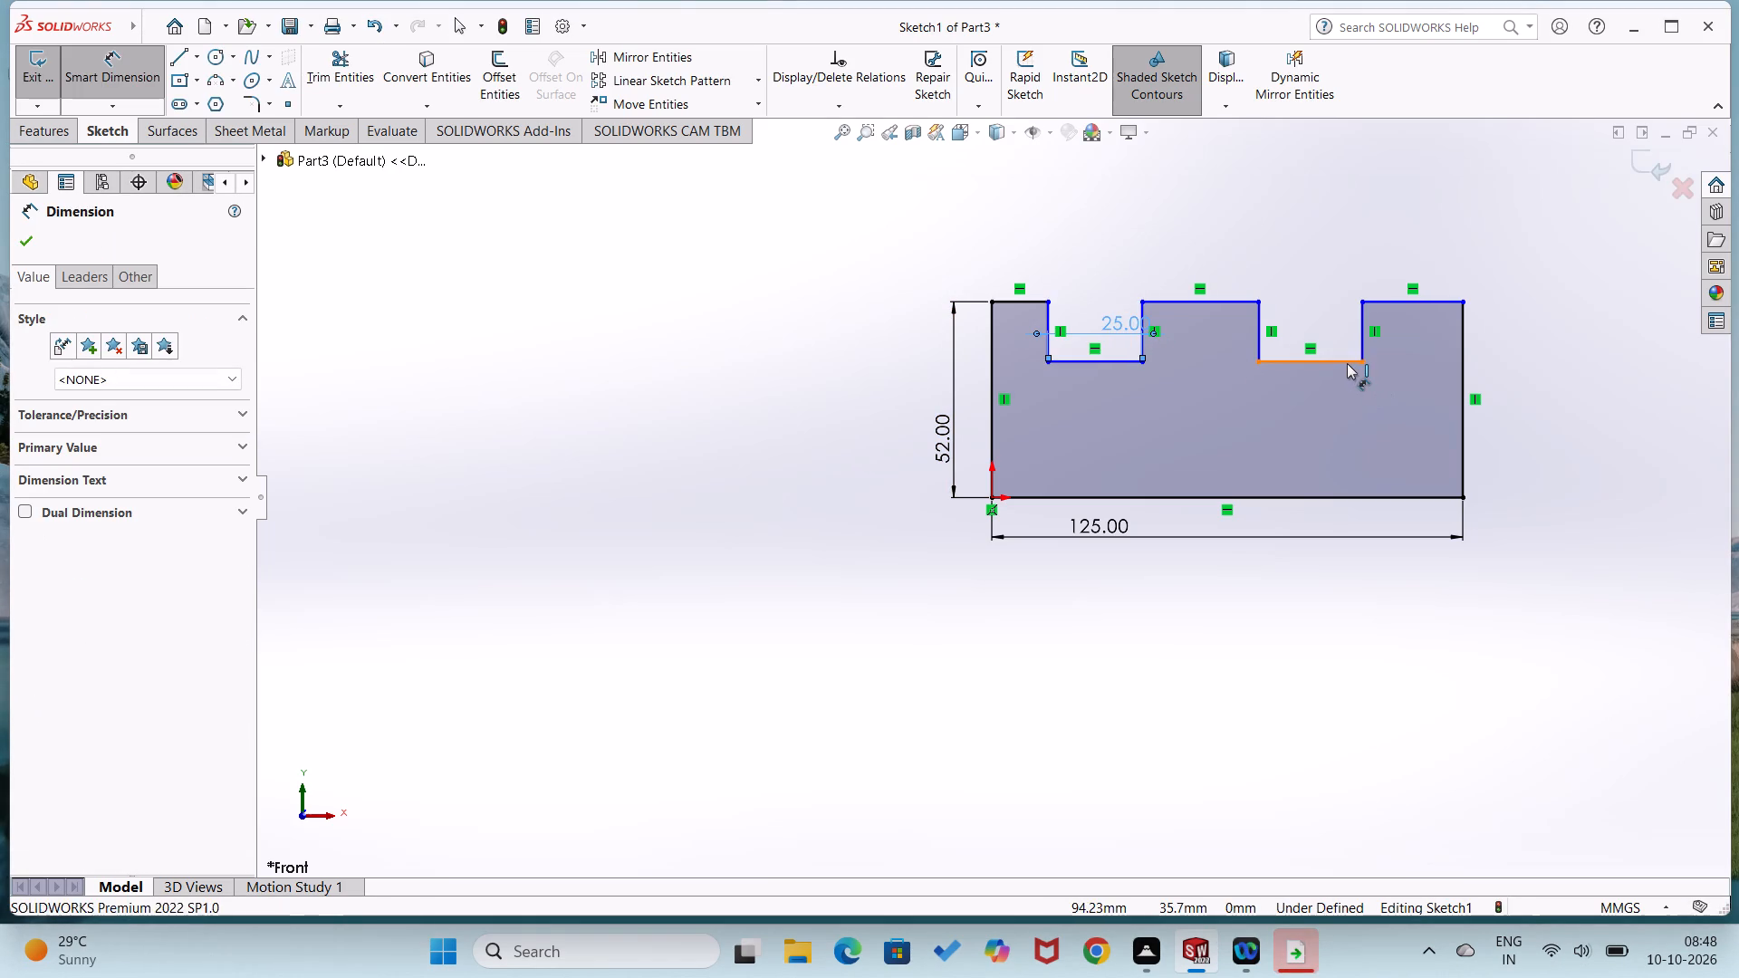
pyautogui.click(1332, 333)
pyautogui.write('25')
pyautogui.press('Return')
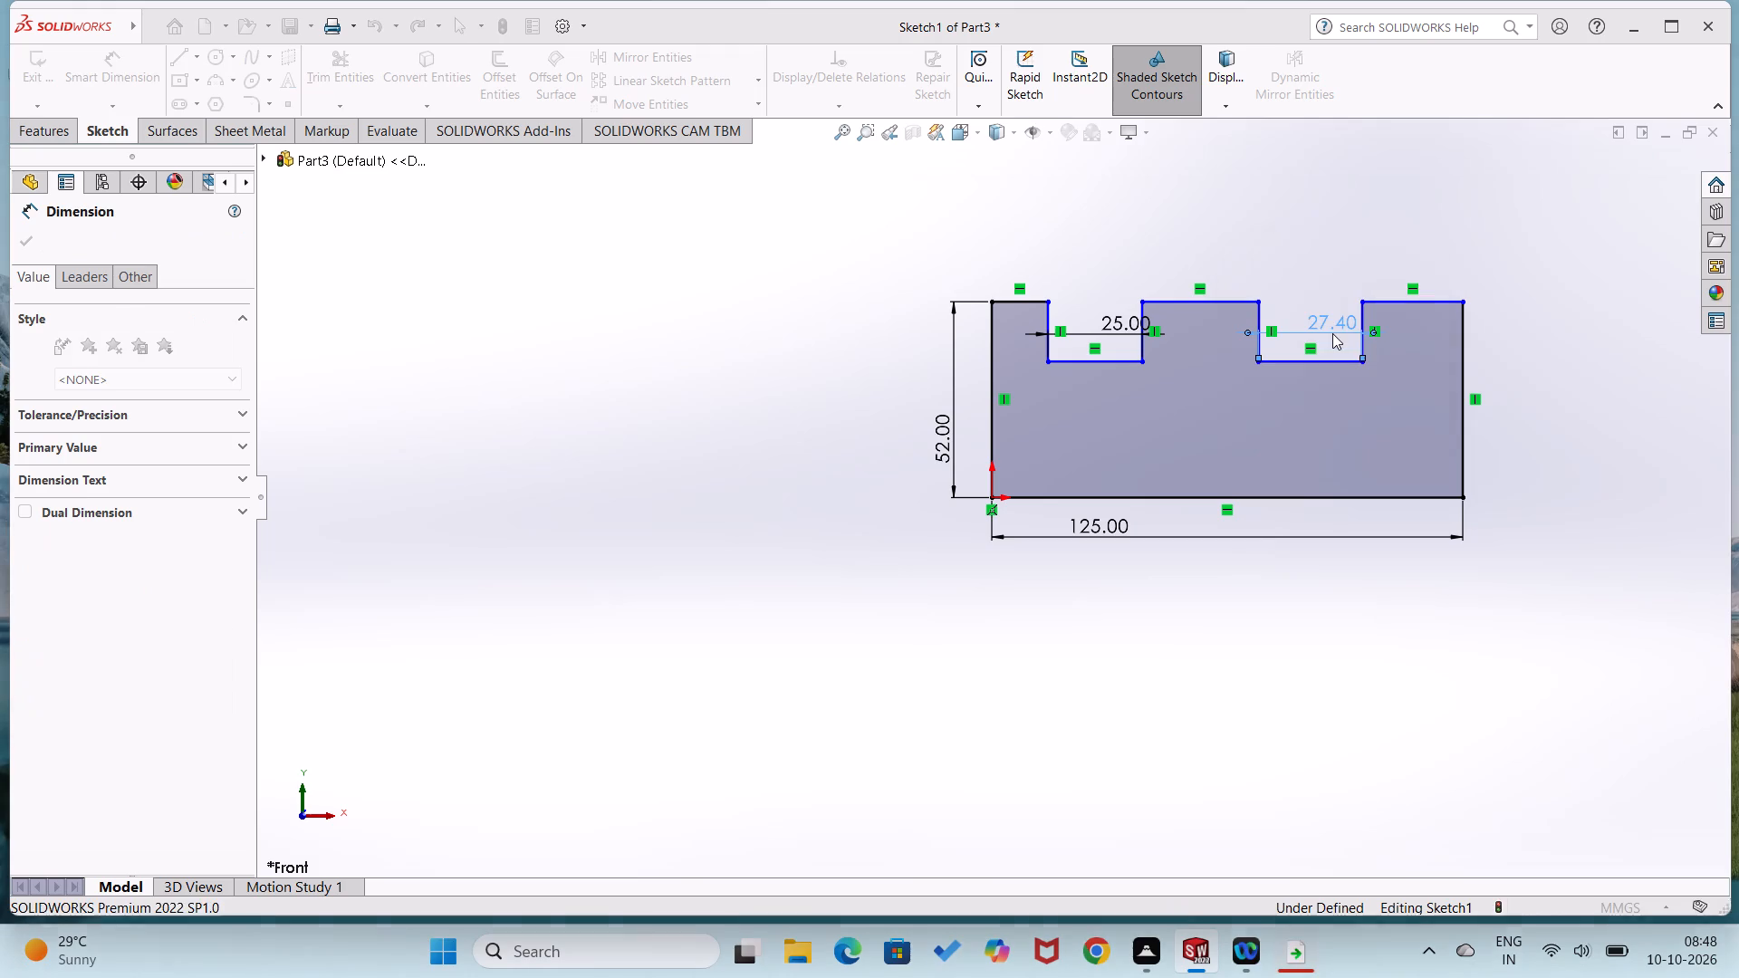
pyautogui.click(774, 622)
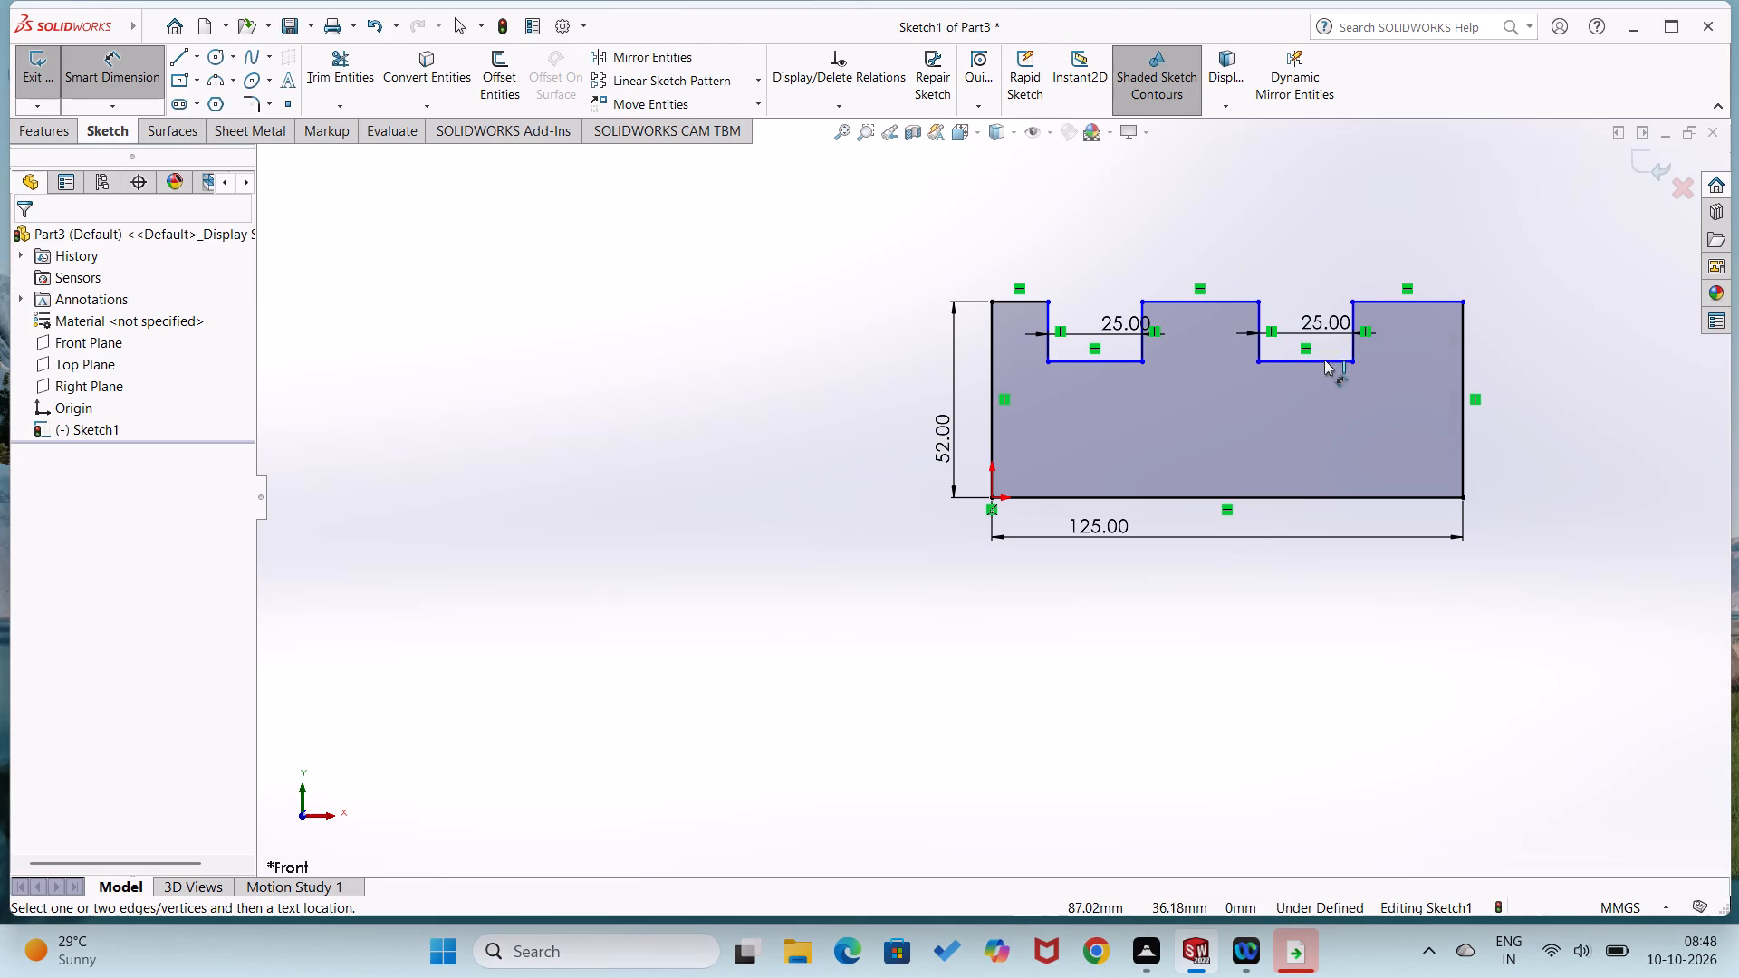
# Dimension the top edge segment right of the notches to 20 mm and the segment between the notches to 40 mm.
pyautogui.click(1399, 303)
pyautogui.click(1429, 248)
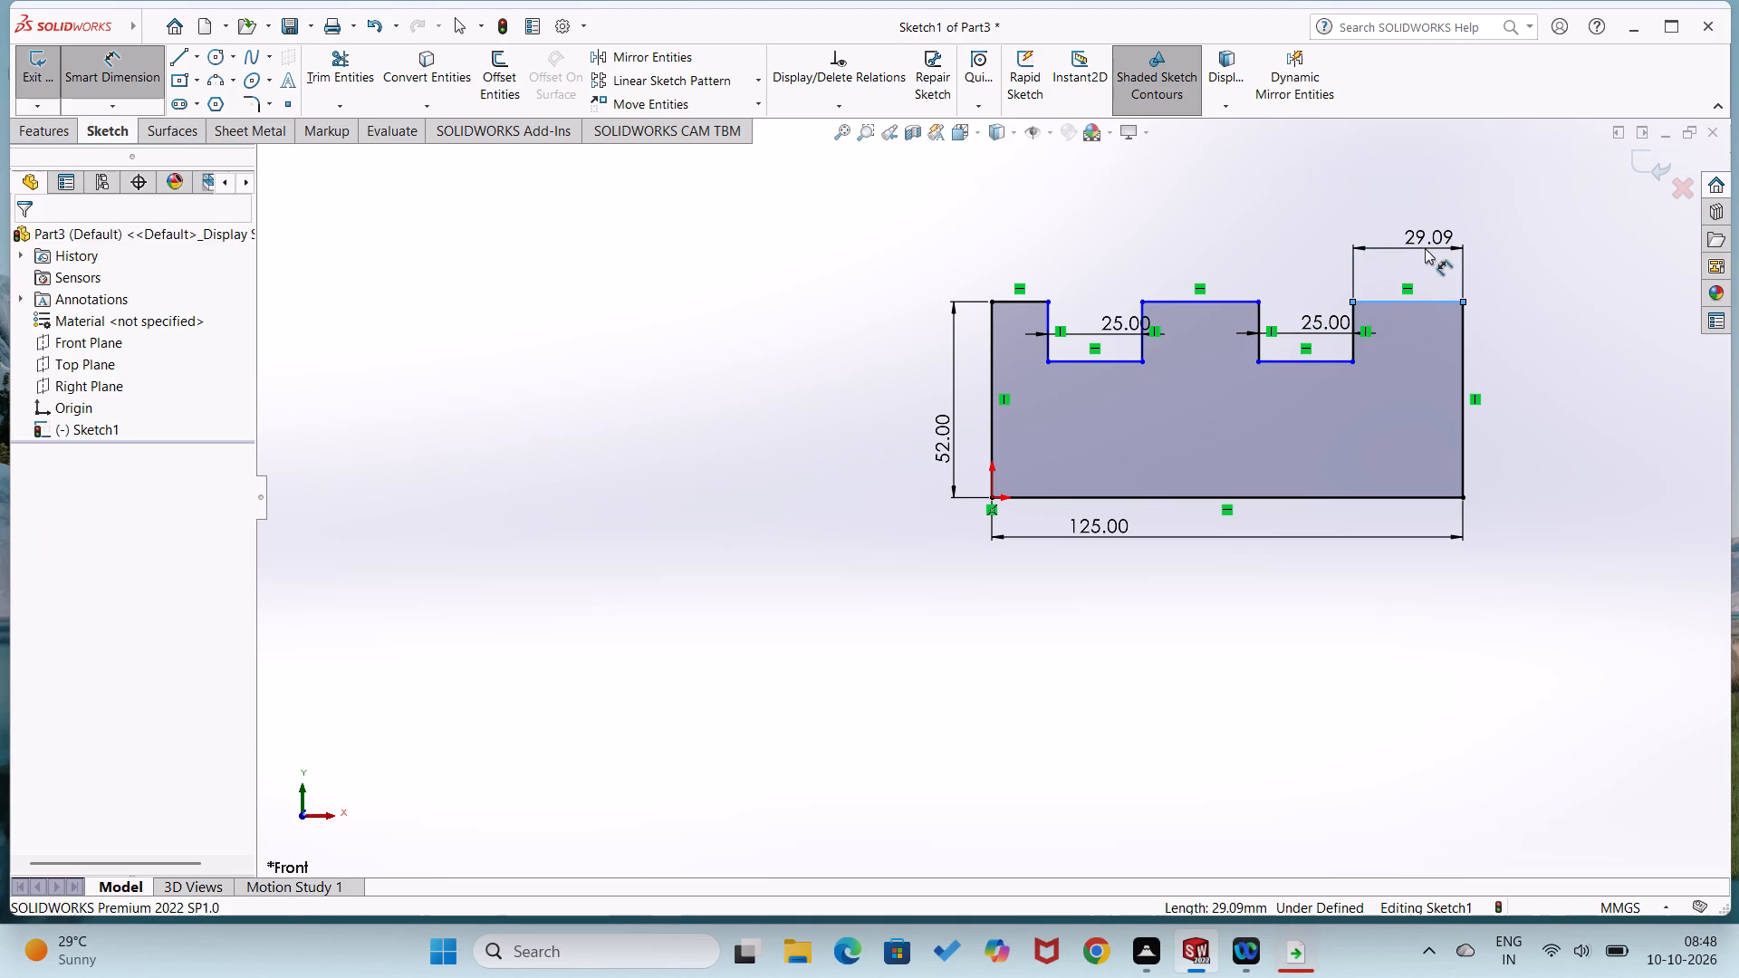
pyautogui.write('20')
pyautogui.press('Return')
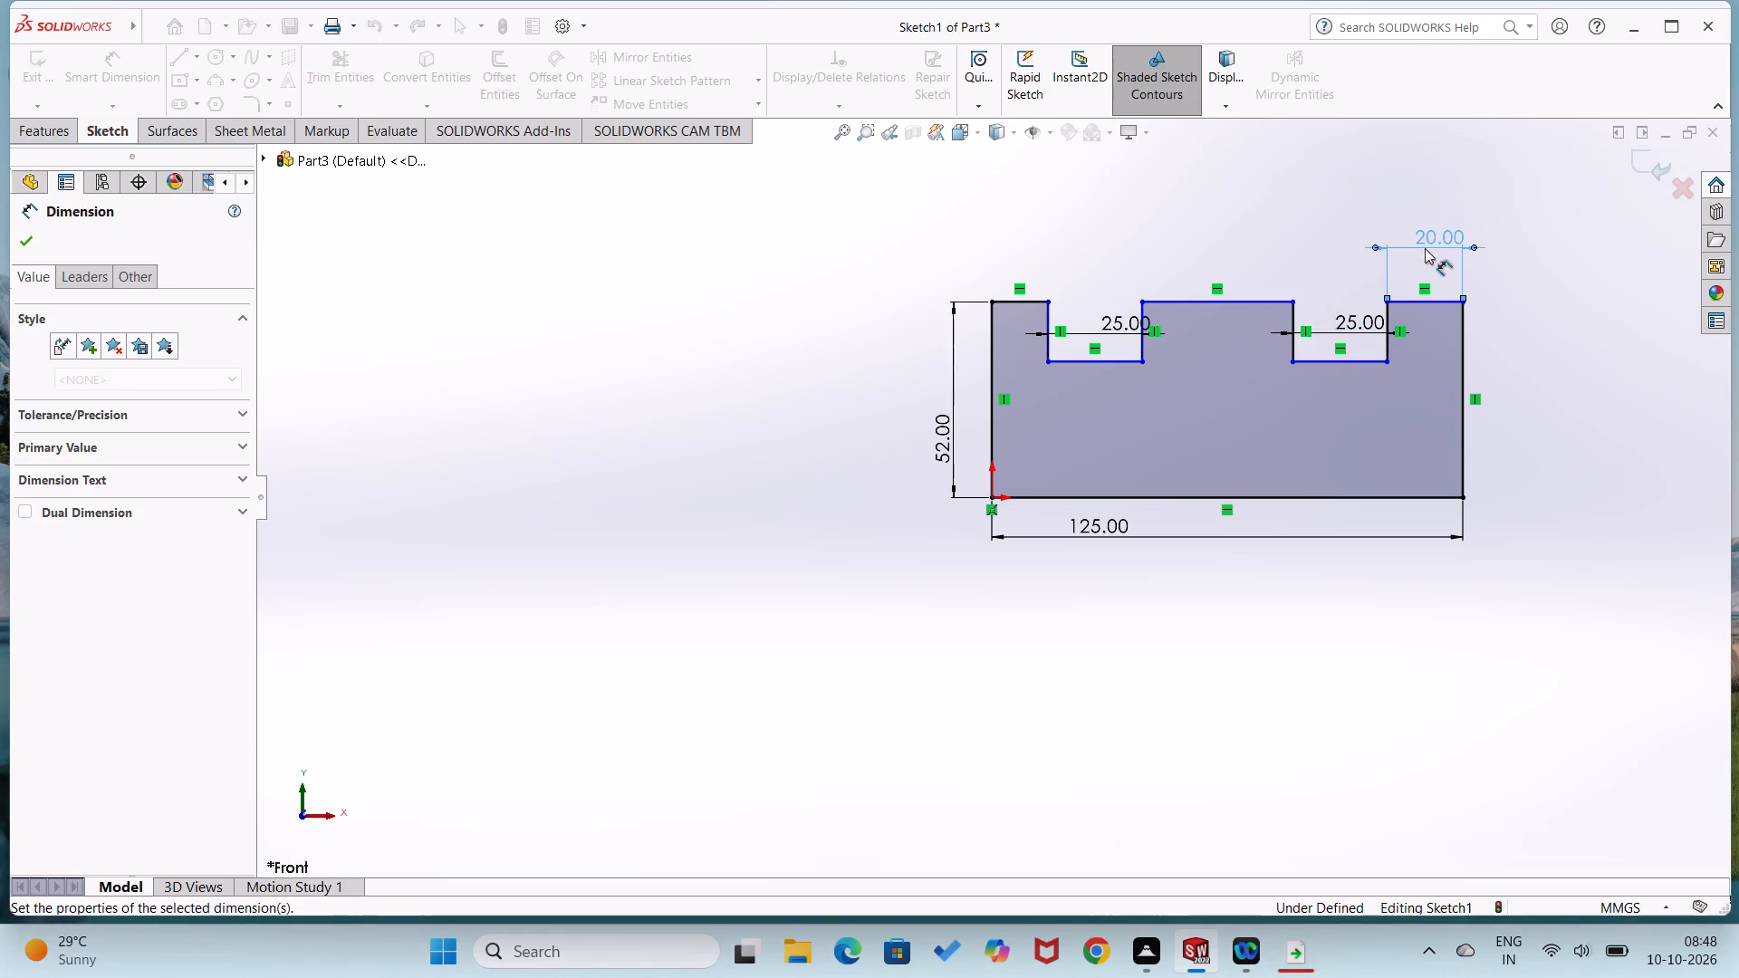
pyautogui.click(1259, 302)
pyautogui.click(1269, 260)
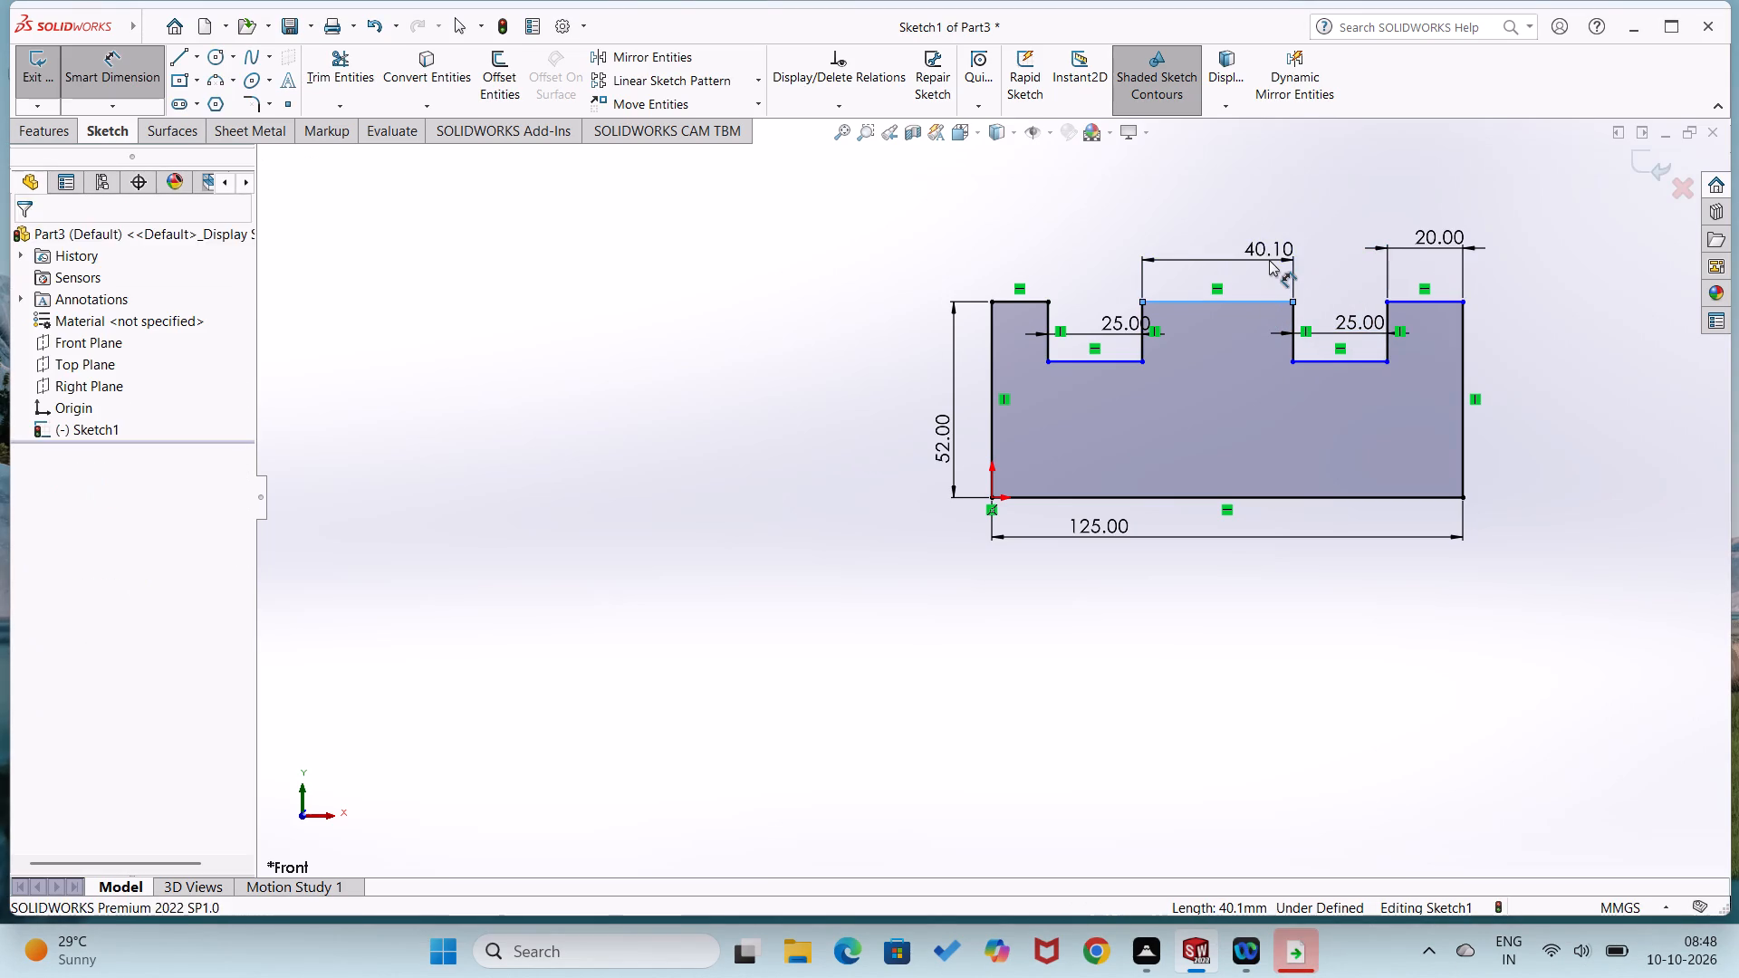
pyautogui.write('40')
pyautogui.press('Return')
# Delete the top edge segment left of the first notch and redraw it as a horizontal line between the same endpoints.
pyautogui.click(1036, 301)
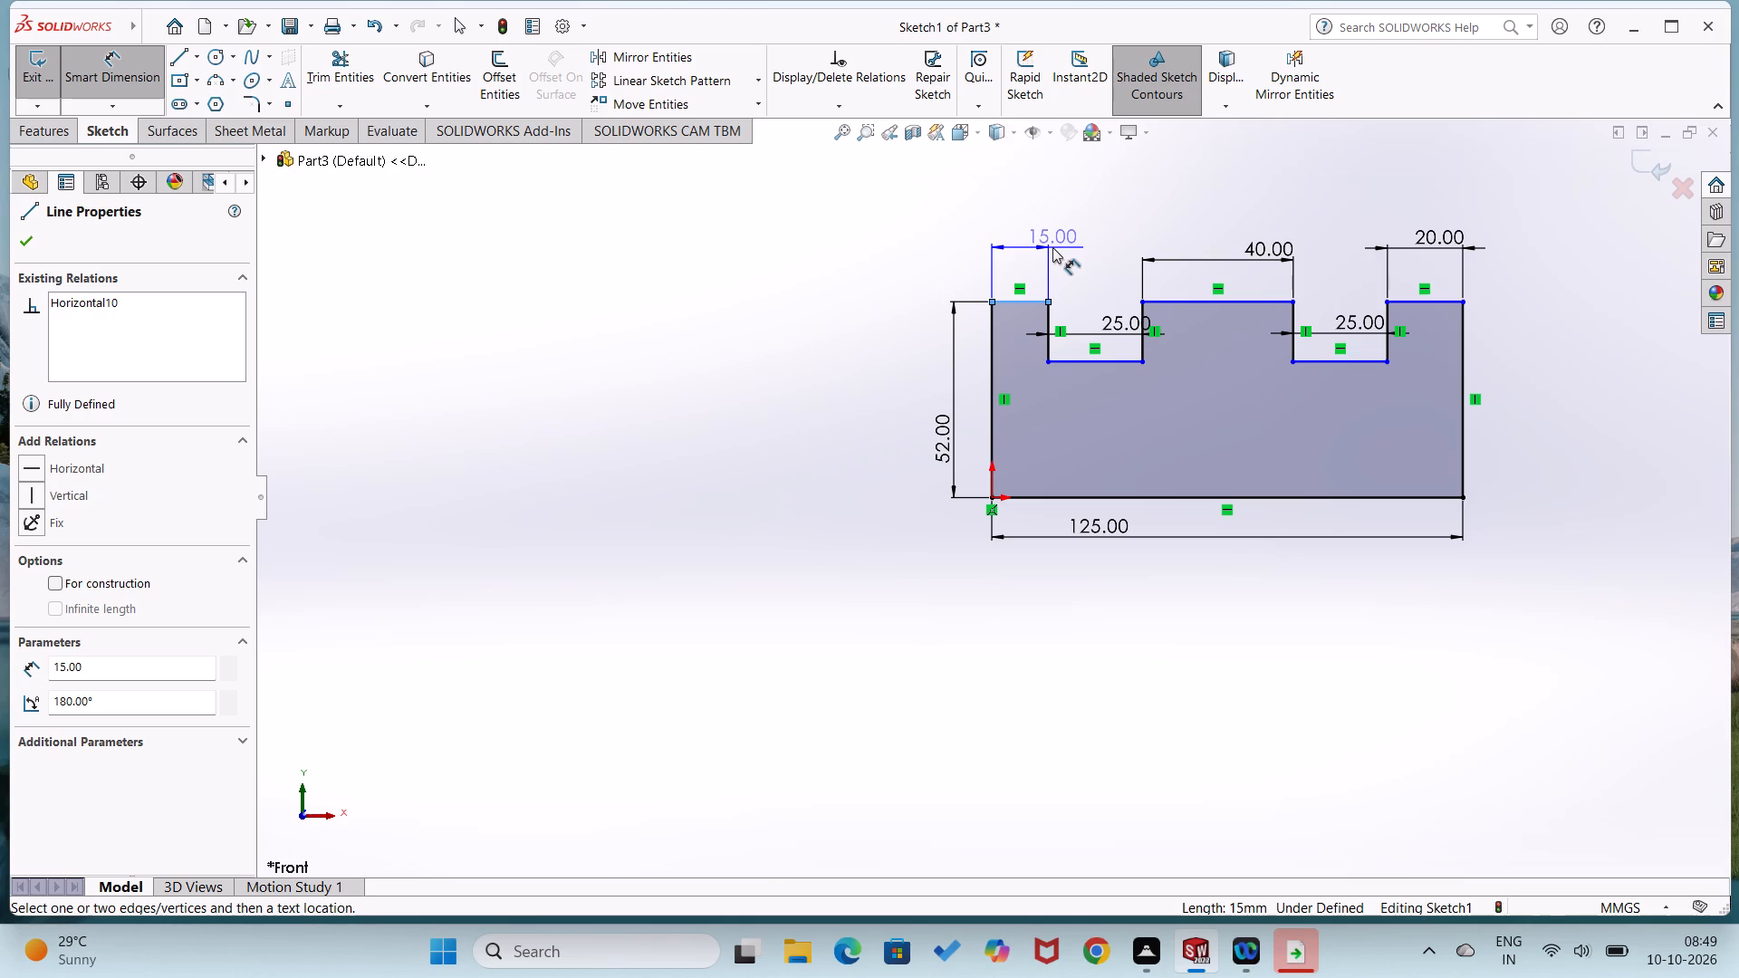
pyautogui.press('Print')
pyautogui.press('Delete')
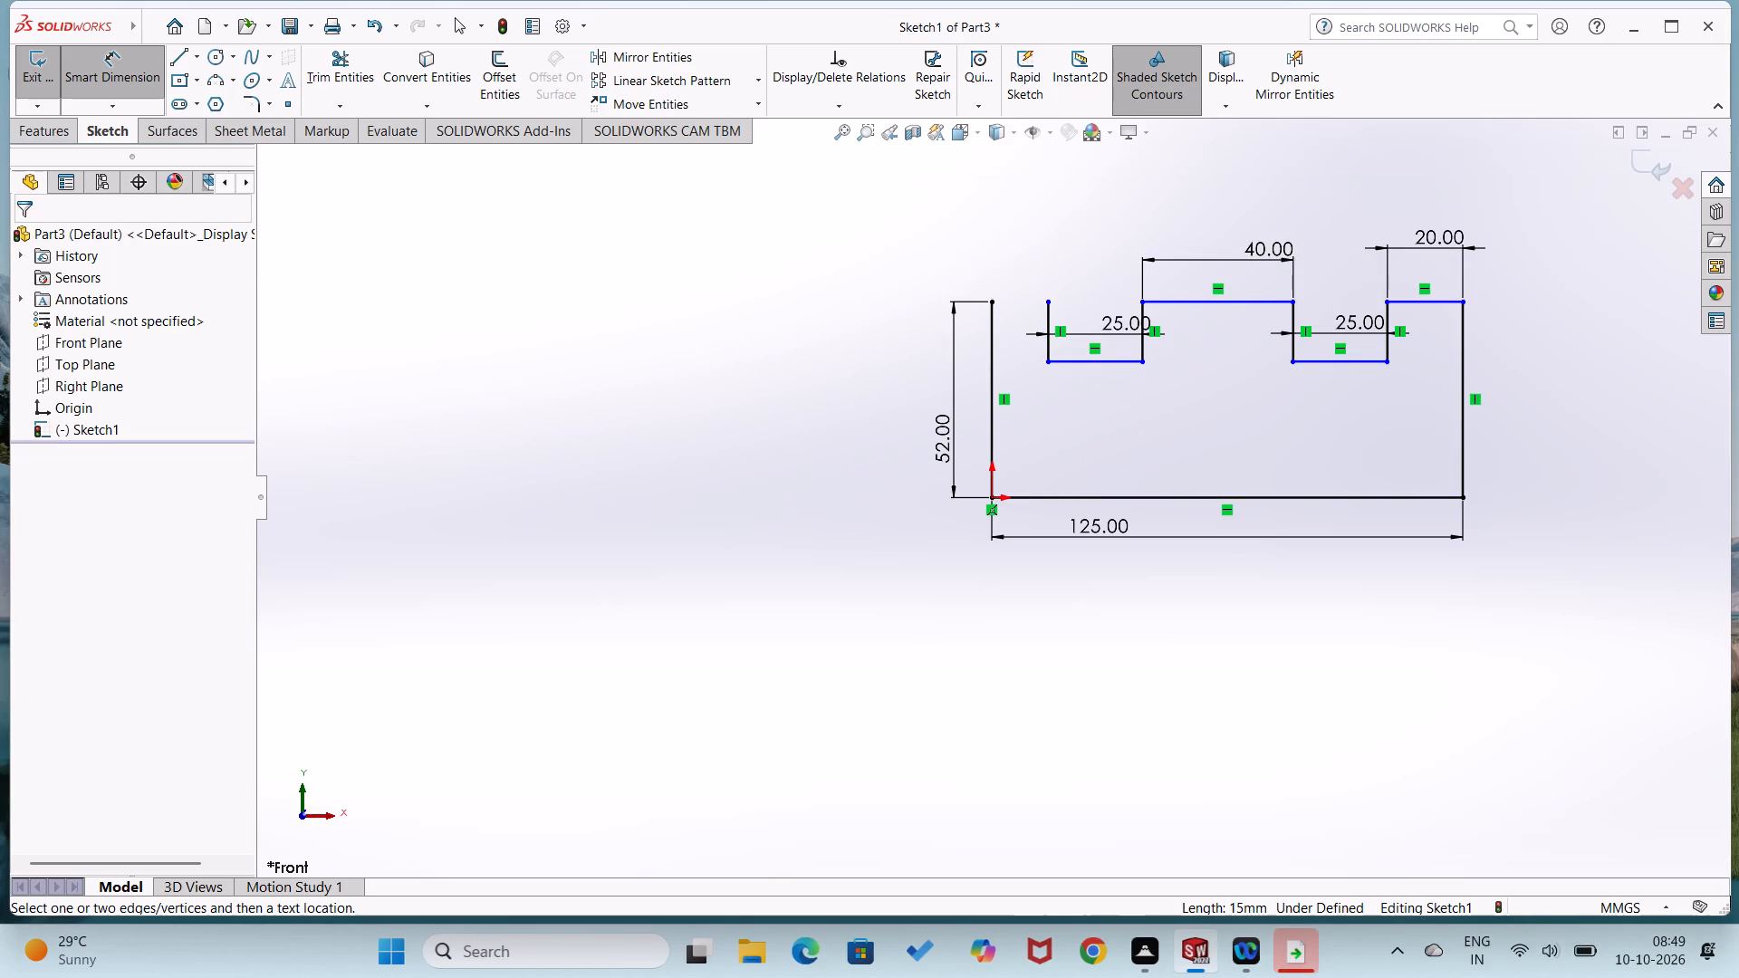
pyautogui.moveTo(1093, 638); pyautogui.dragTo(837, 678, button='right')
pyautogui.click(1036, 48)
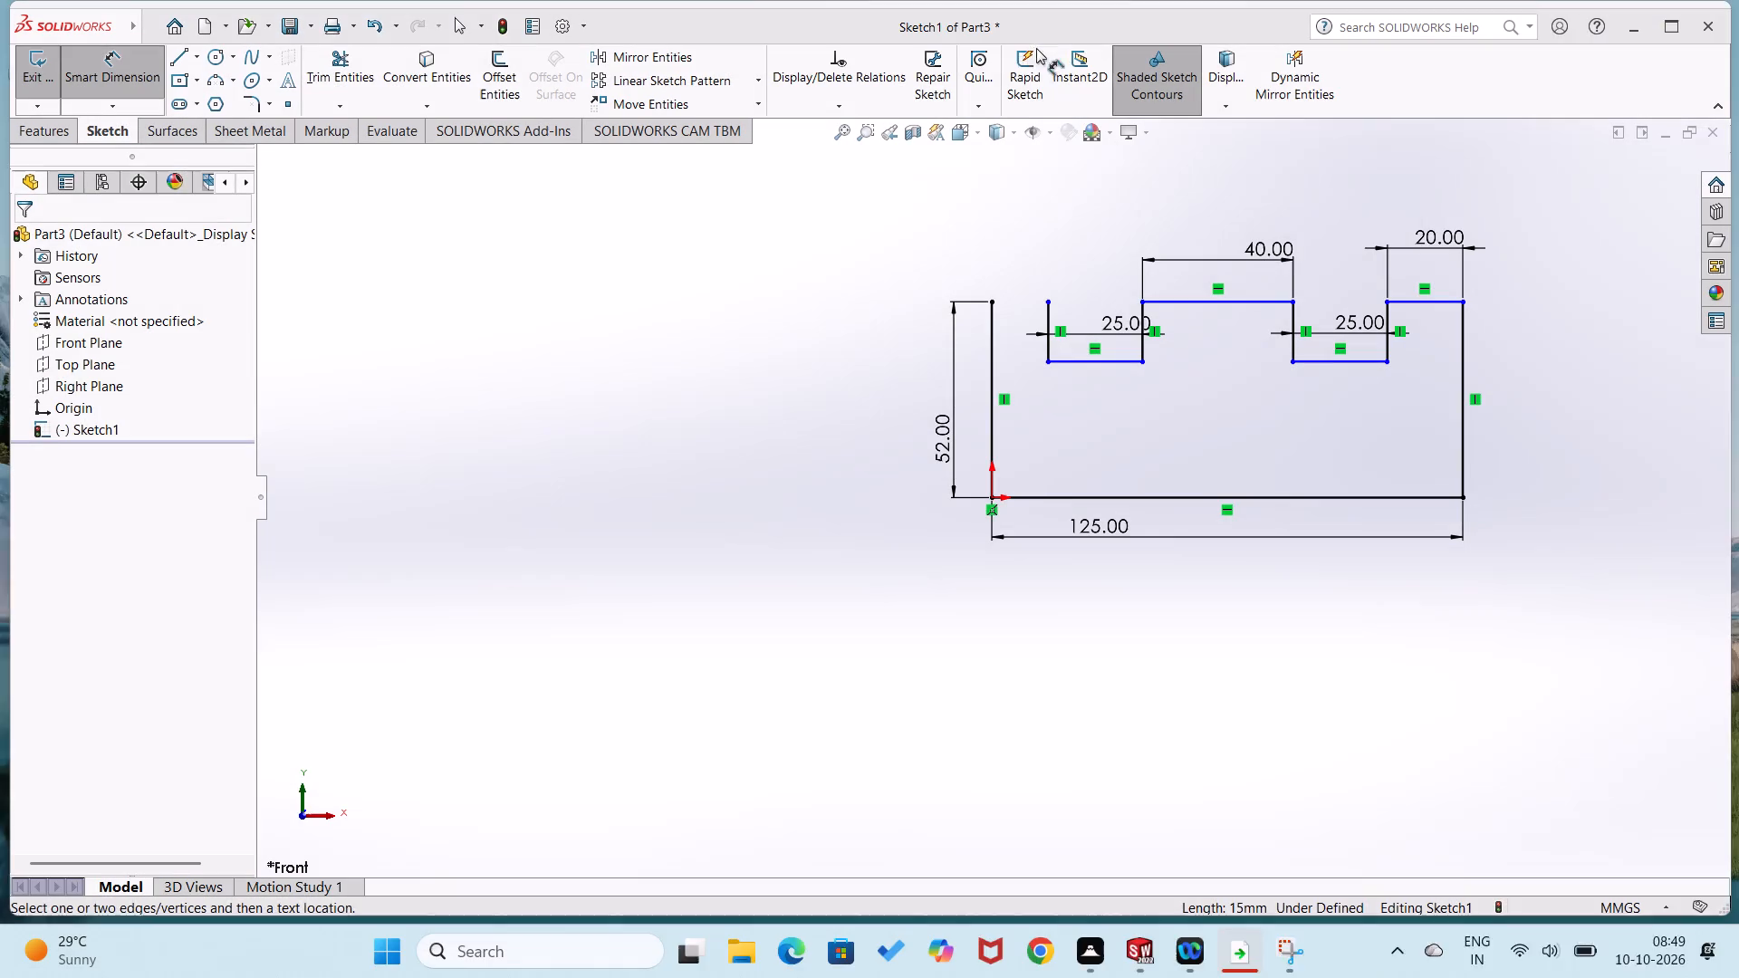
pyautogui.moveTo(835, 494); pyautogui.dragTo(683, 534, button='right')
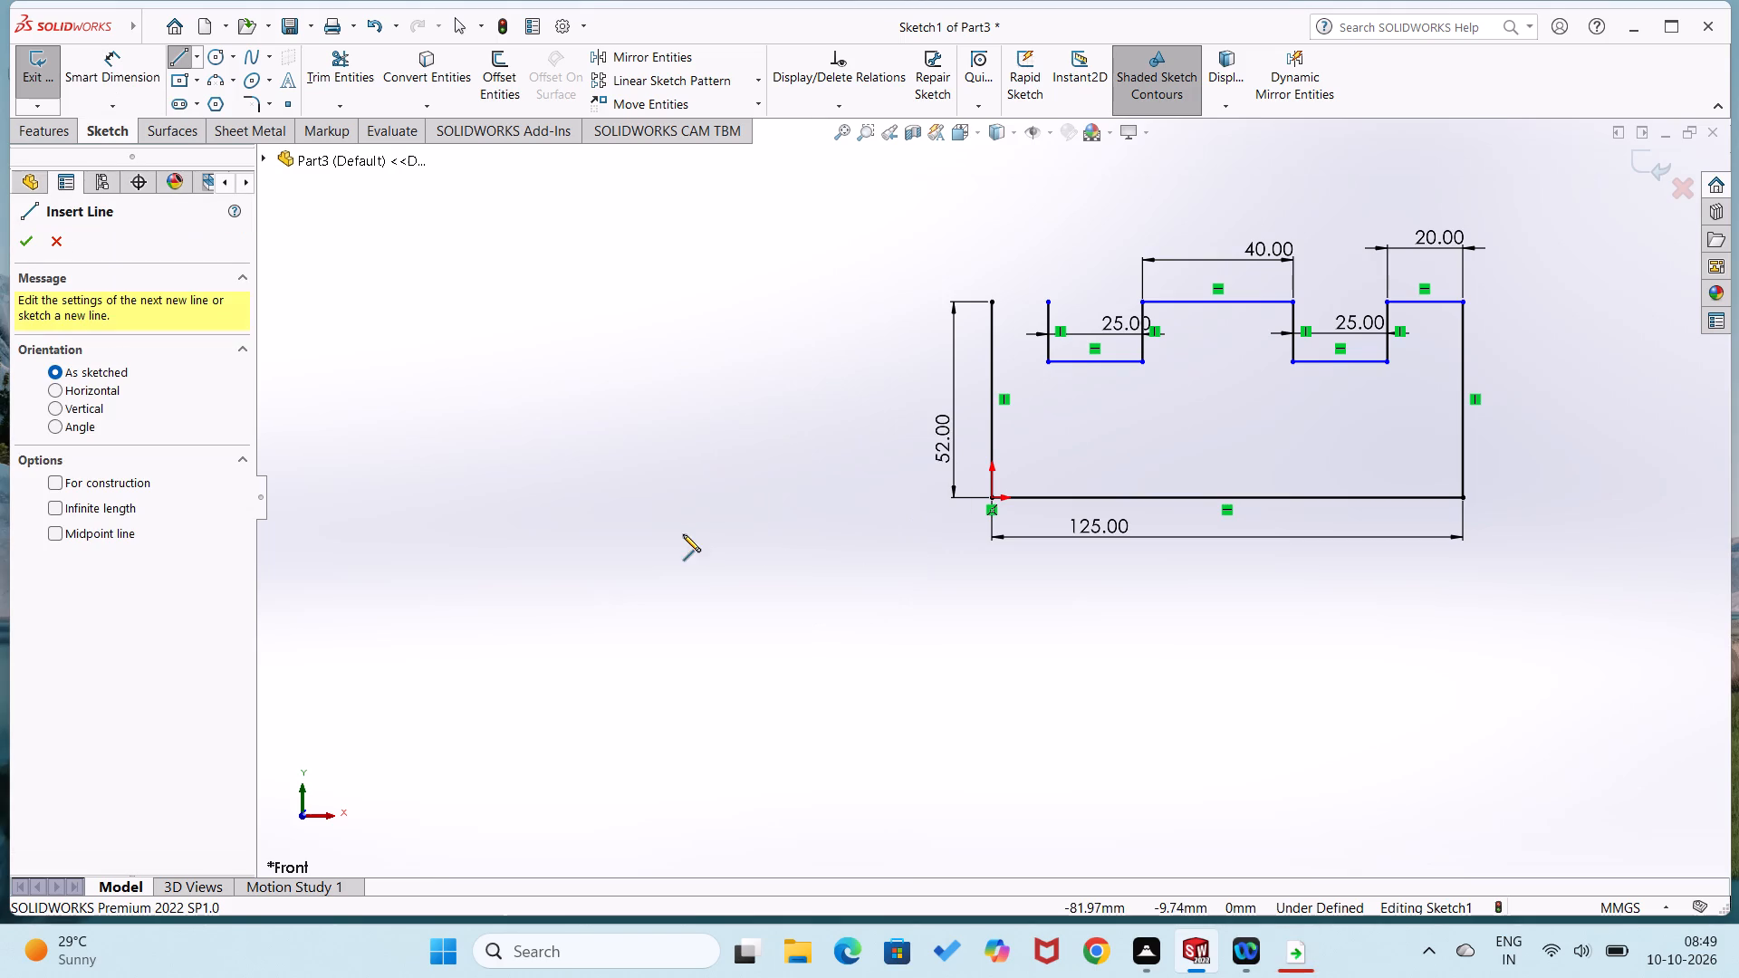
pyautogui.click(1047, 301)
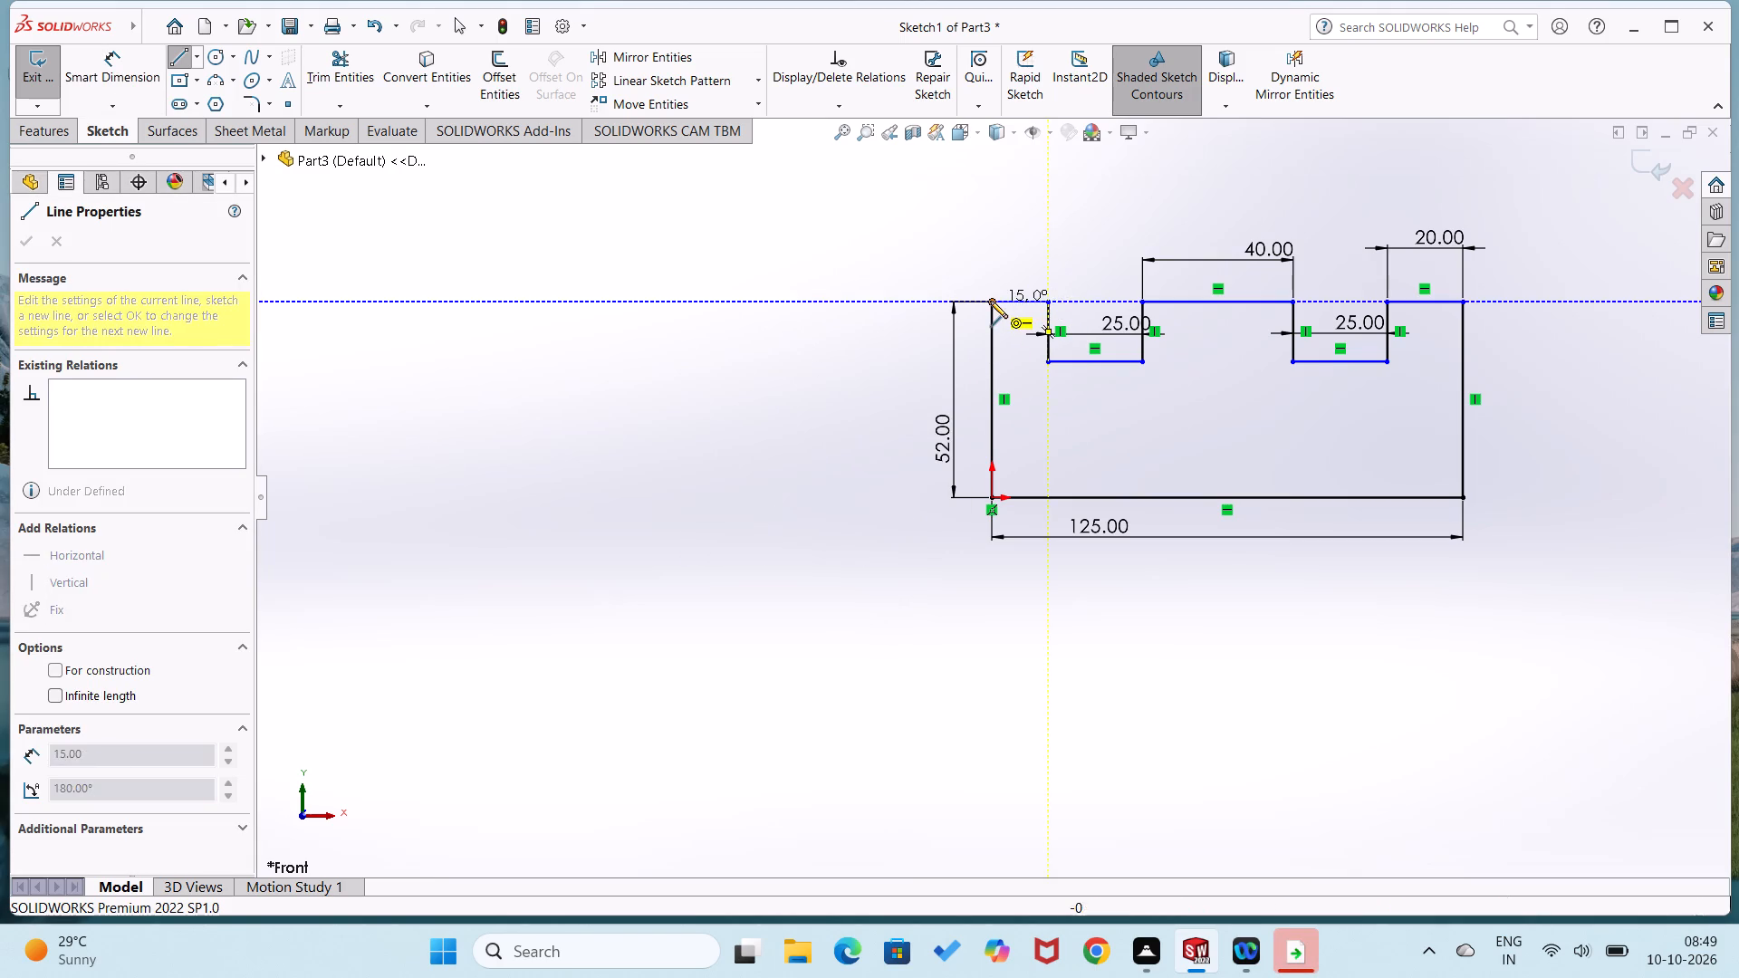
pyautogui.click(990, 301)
# Change the top segment between the notches and the rightmost top segment to 25 mm each.
pyautogui.moveTo(783, 463); pyautogui.dragTo(889, 186, button='right')
pyautogui.doubleClick(1267, 260)
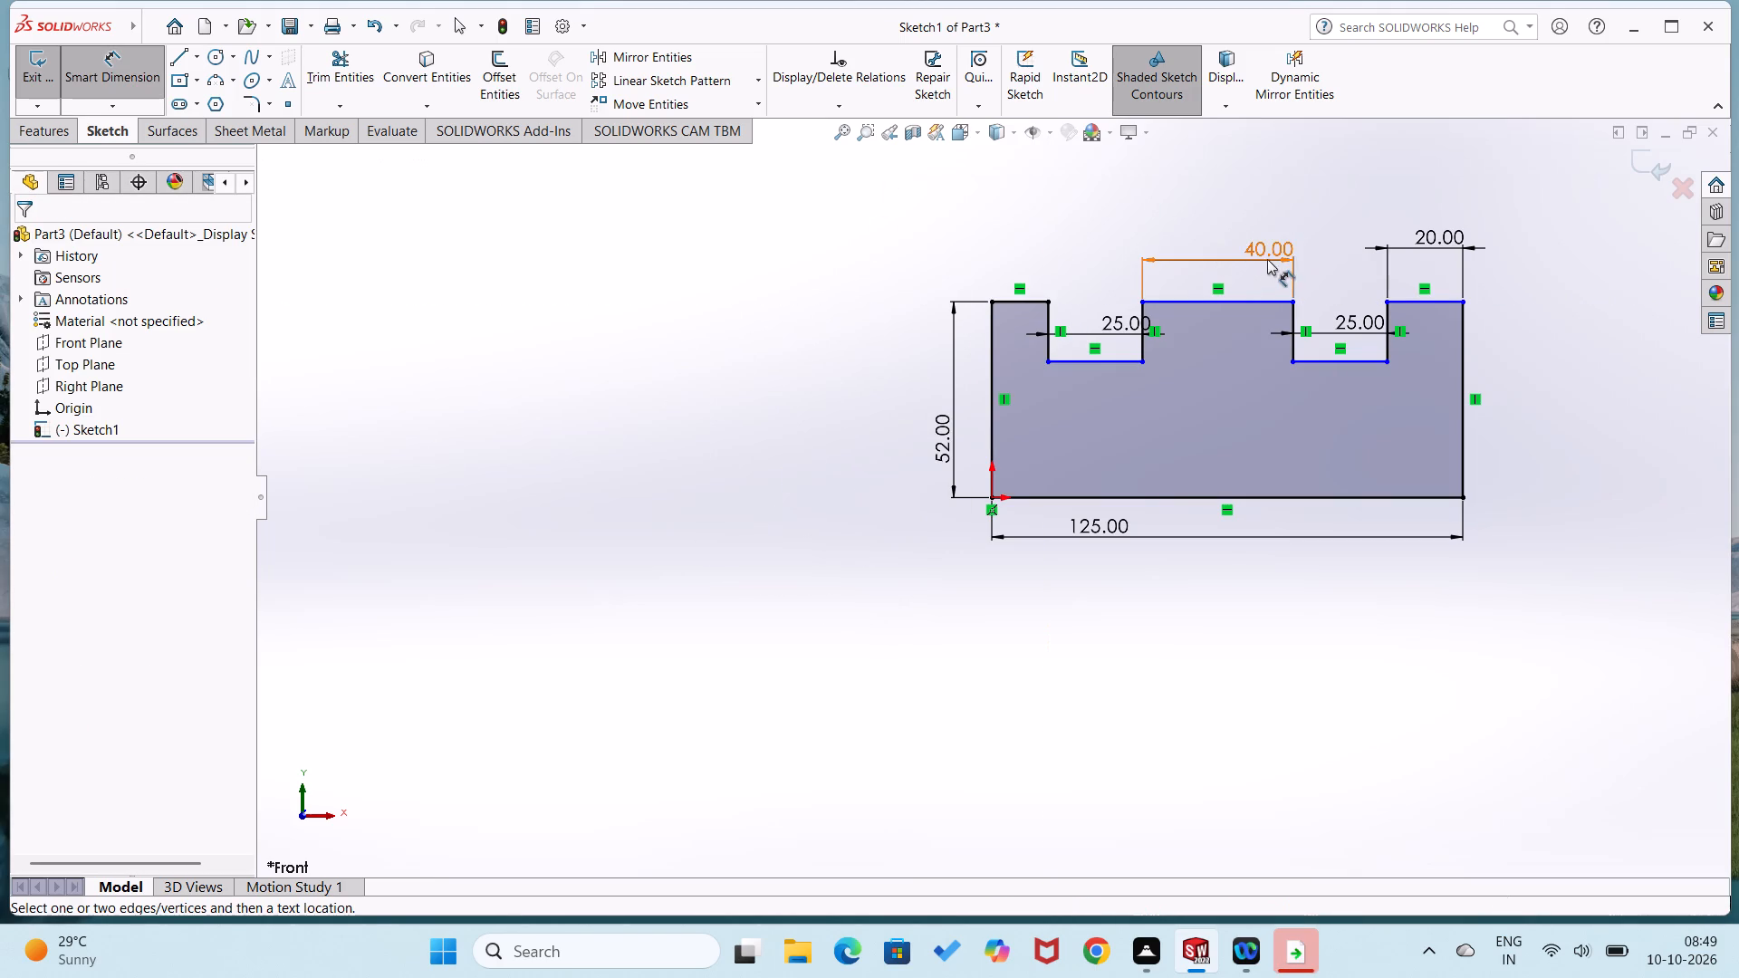
pyautogui.write('25')
pyautogui.press('Return')
pyautogui.doubleClick(1412, 241)
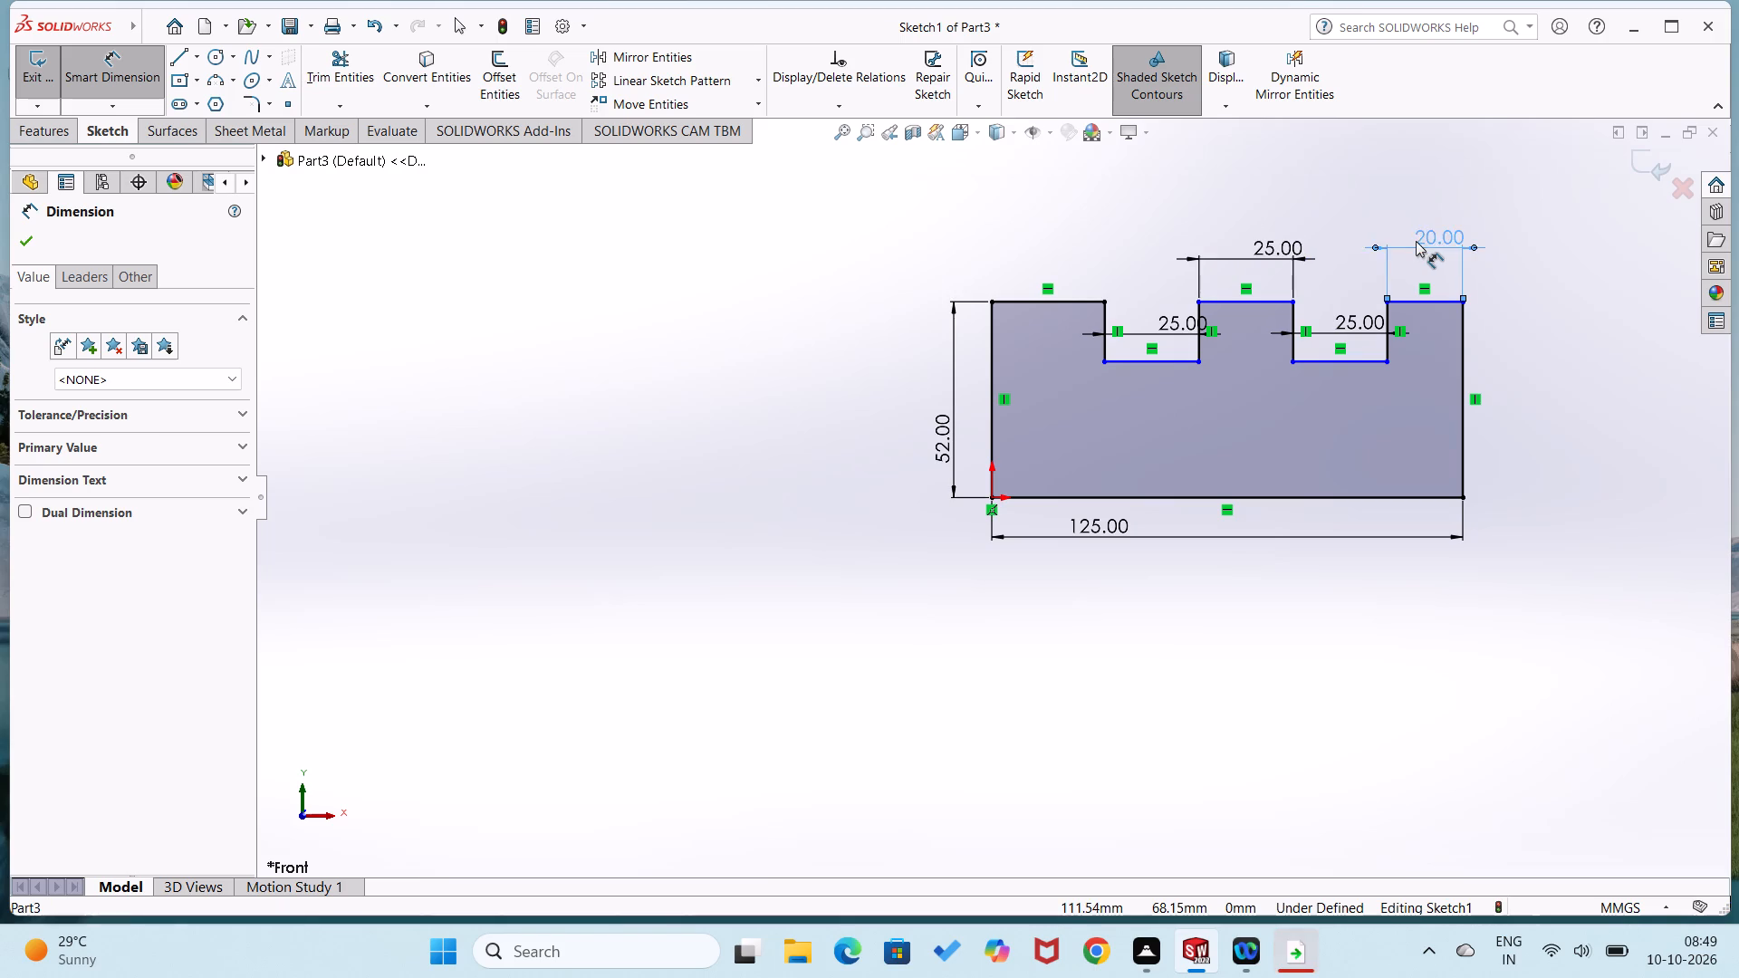
pyautogui.doubleClick(1416, 241)
pyautogui.write('25')
pyautogui.press('Return')
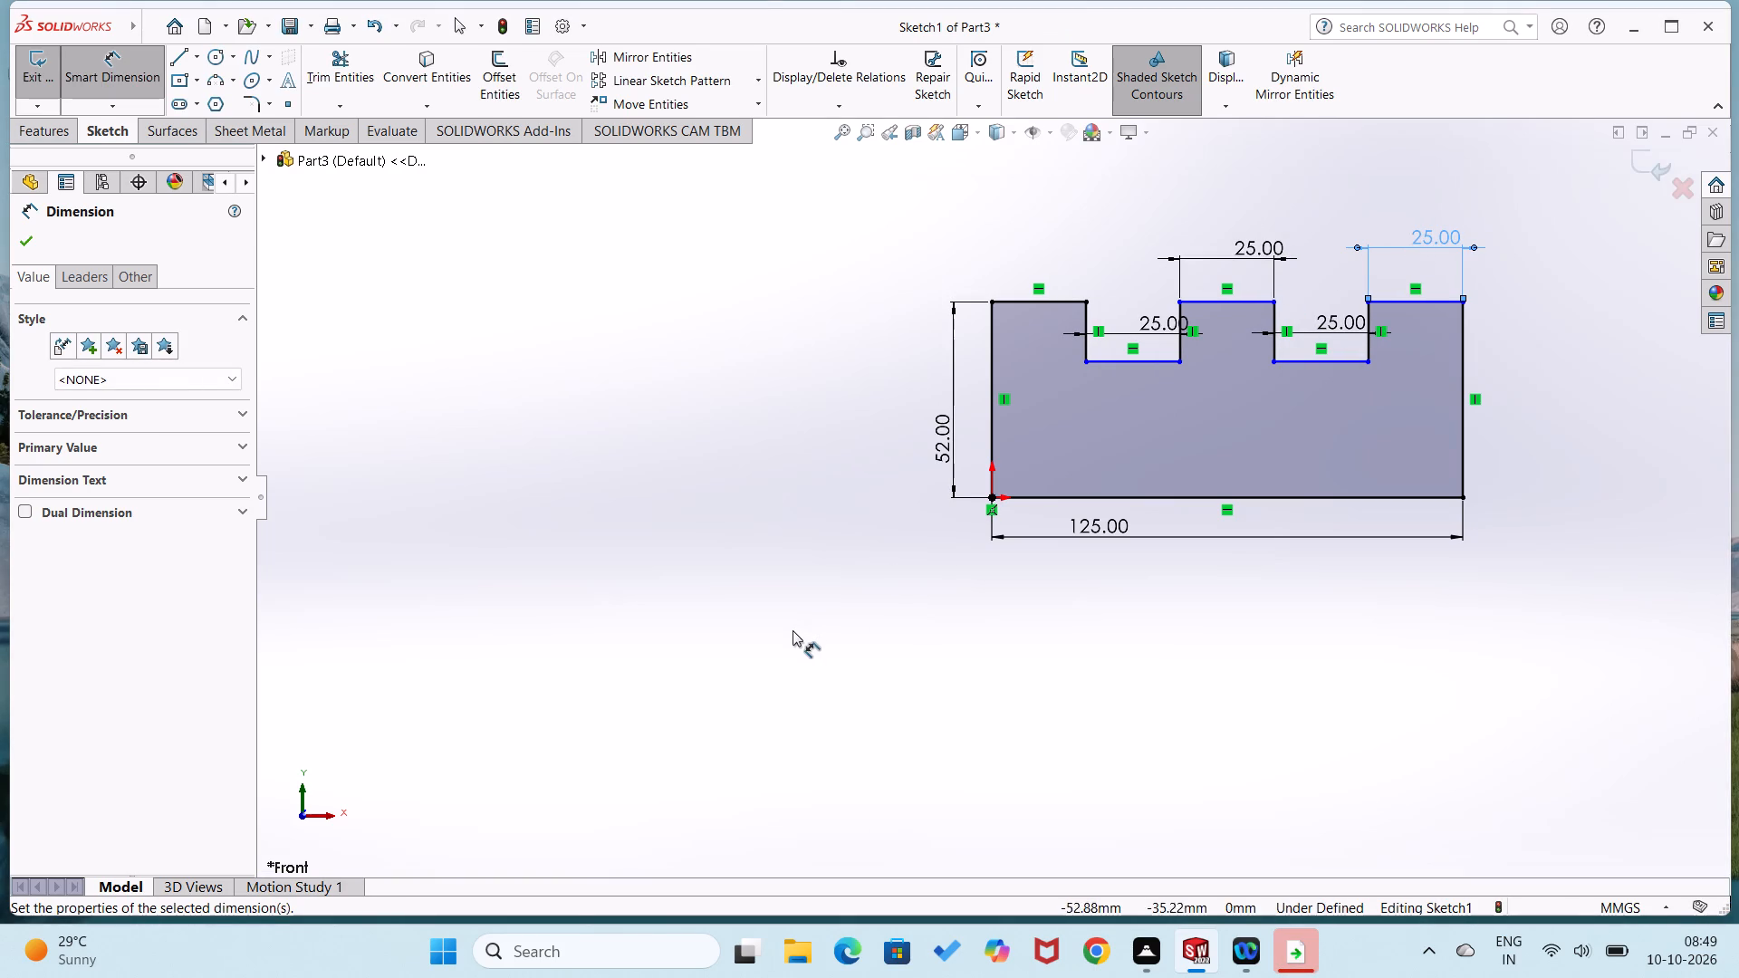
pyautogui.click(793, 630)
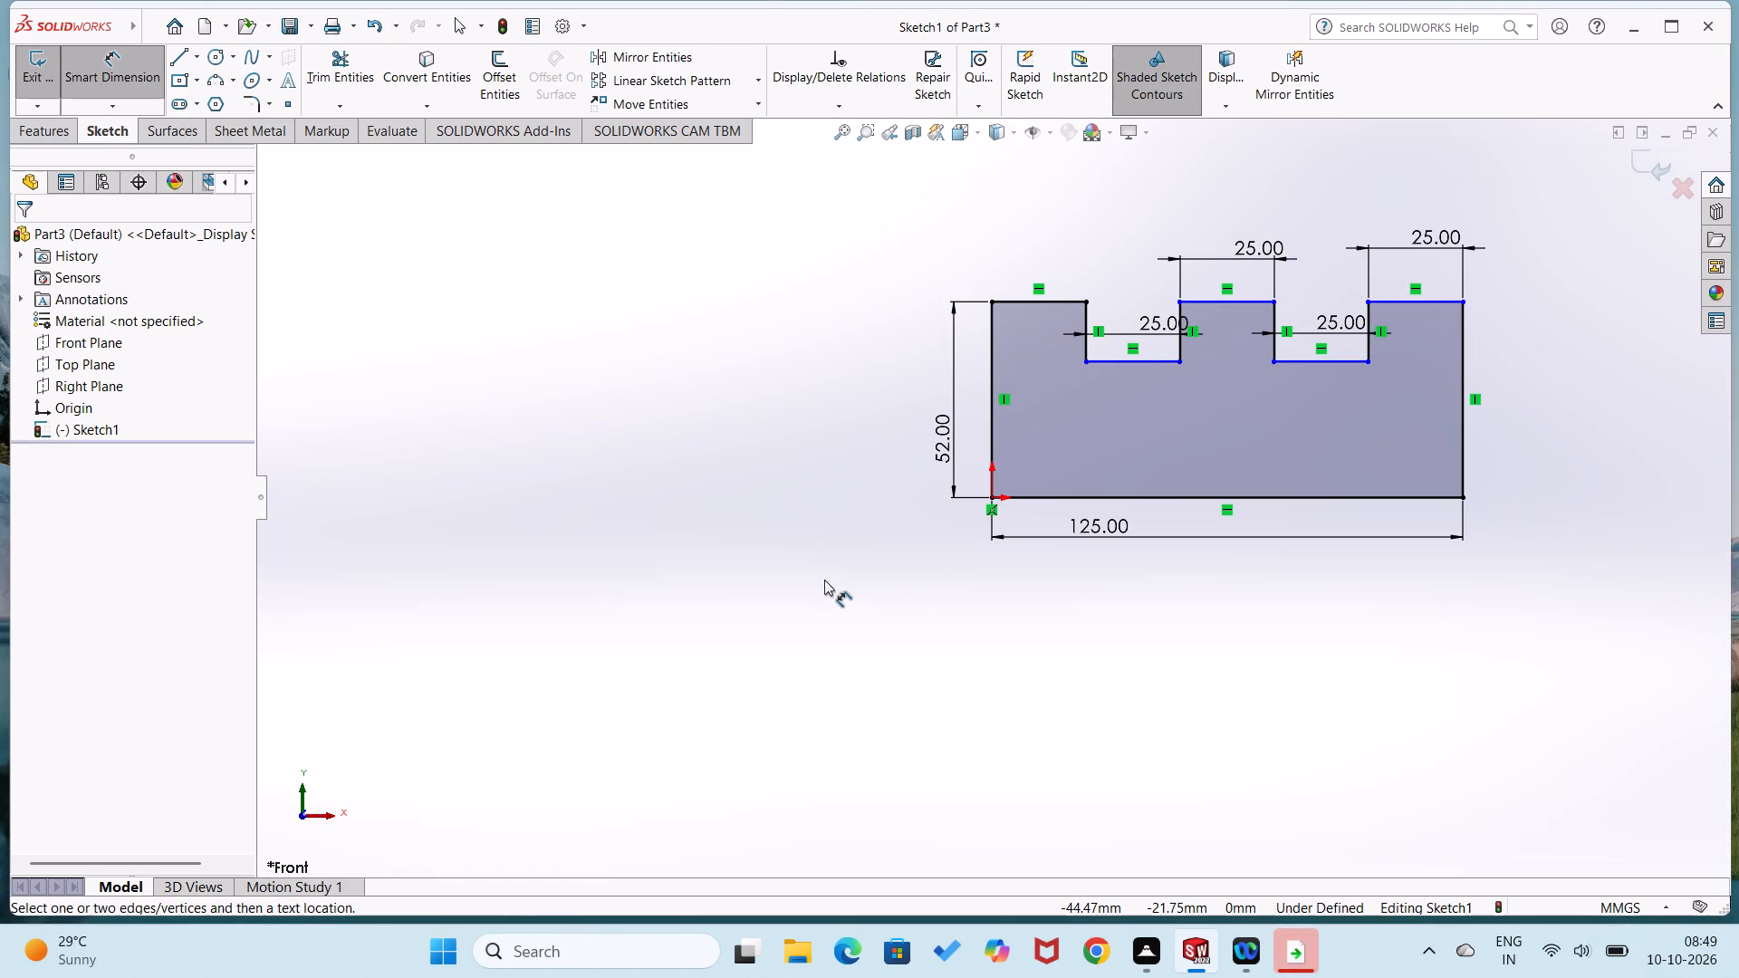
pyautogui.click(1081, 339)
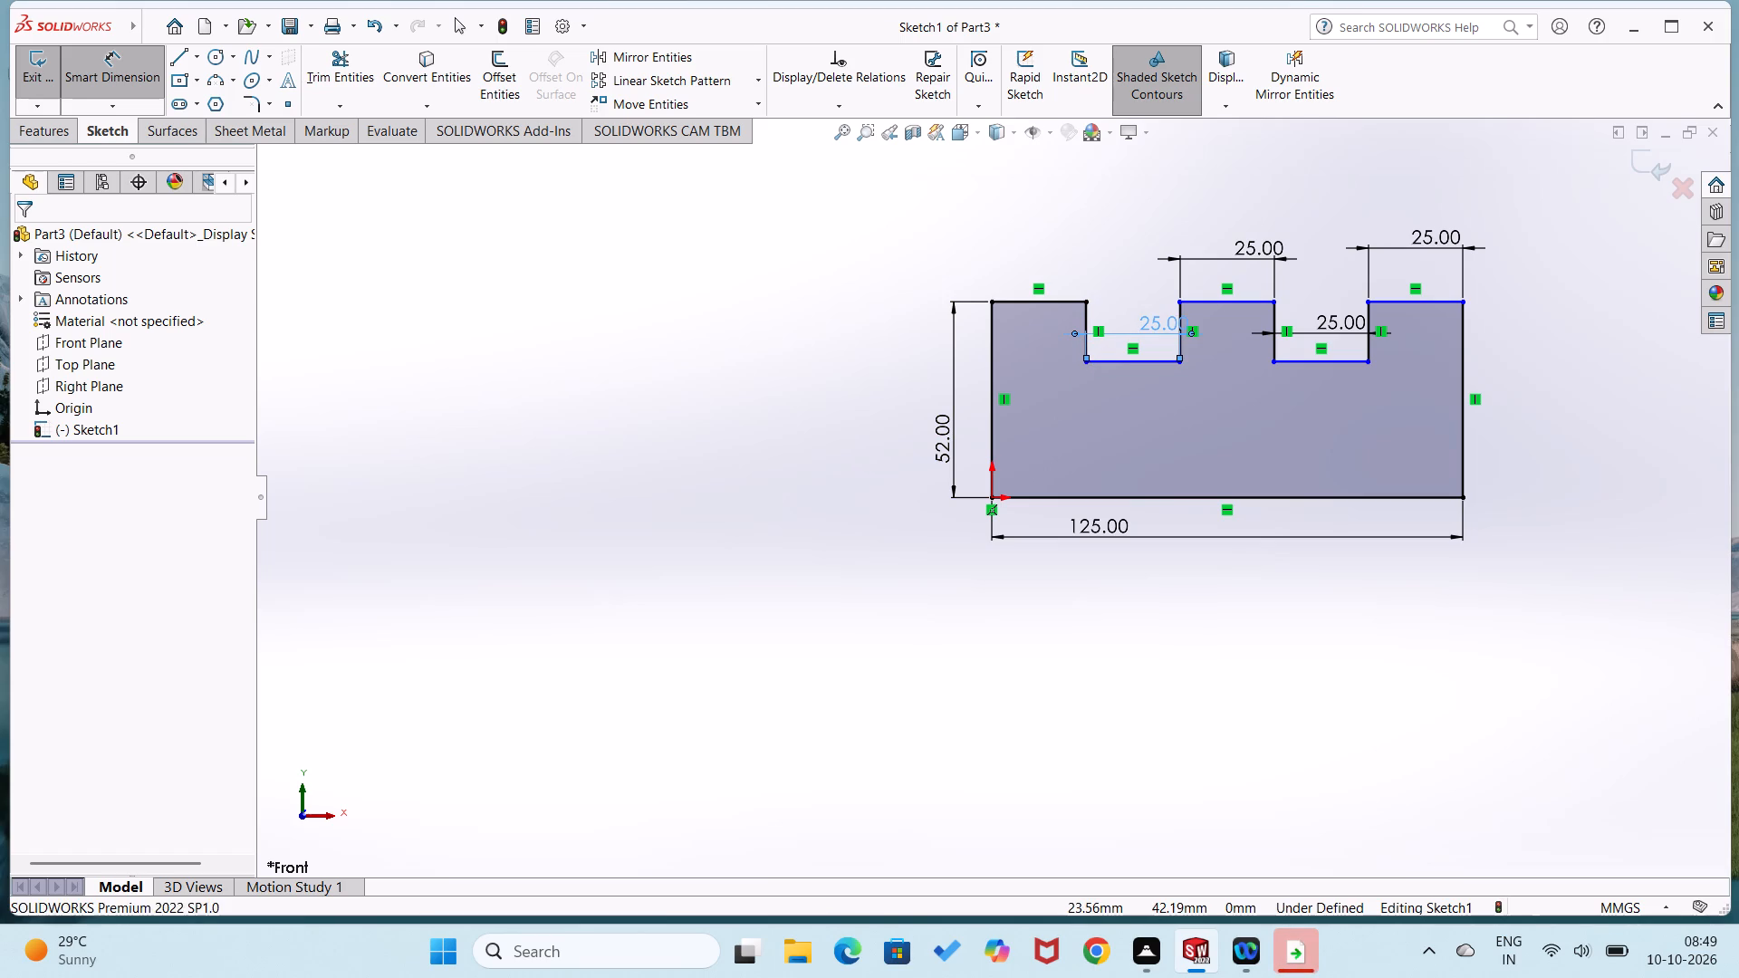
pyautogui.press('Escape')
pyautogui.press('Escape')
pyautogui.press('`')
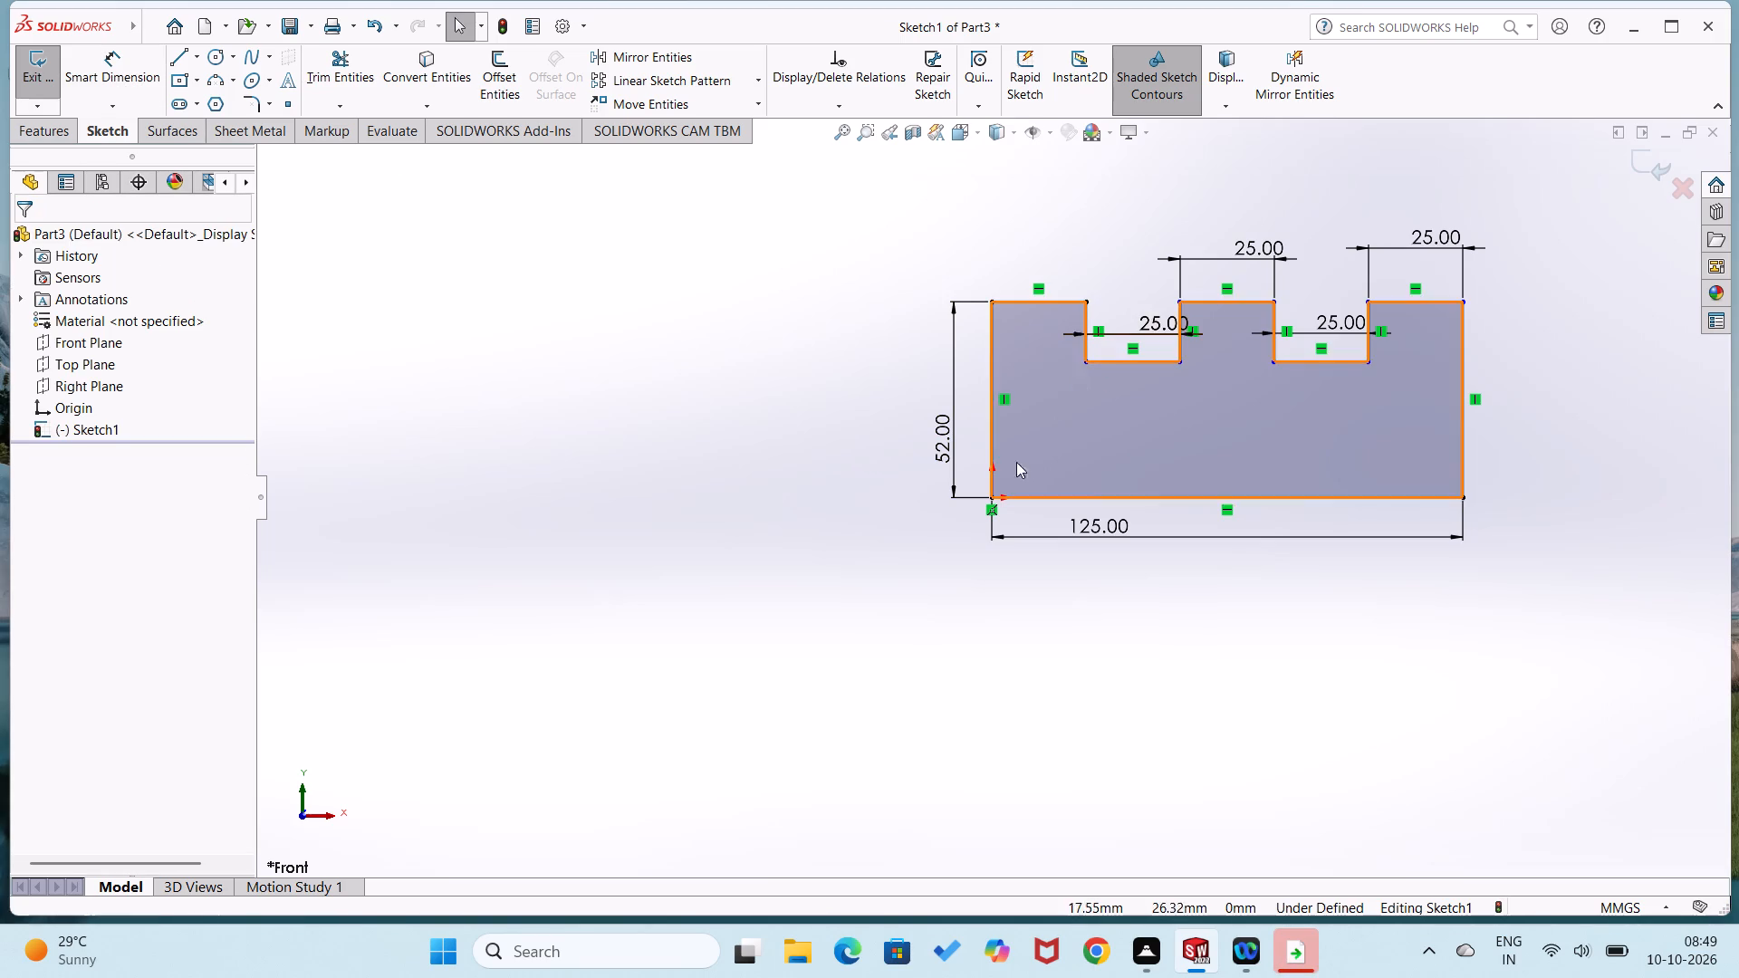
# Dimension the left side of the left notch to a depth of 8 mm.
pyautogui.moveTo(862, 551); pyautogui.dragTo(922, 343, button='right')
pyautogui.click(1084, 353)
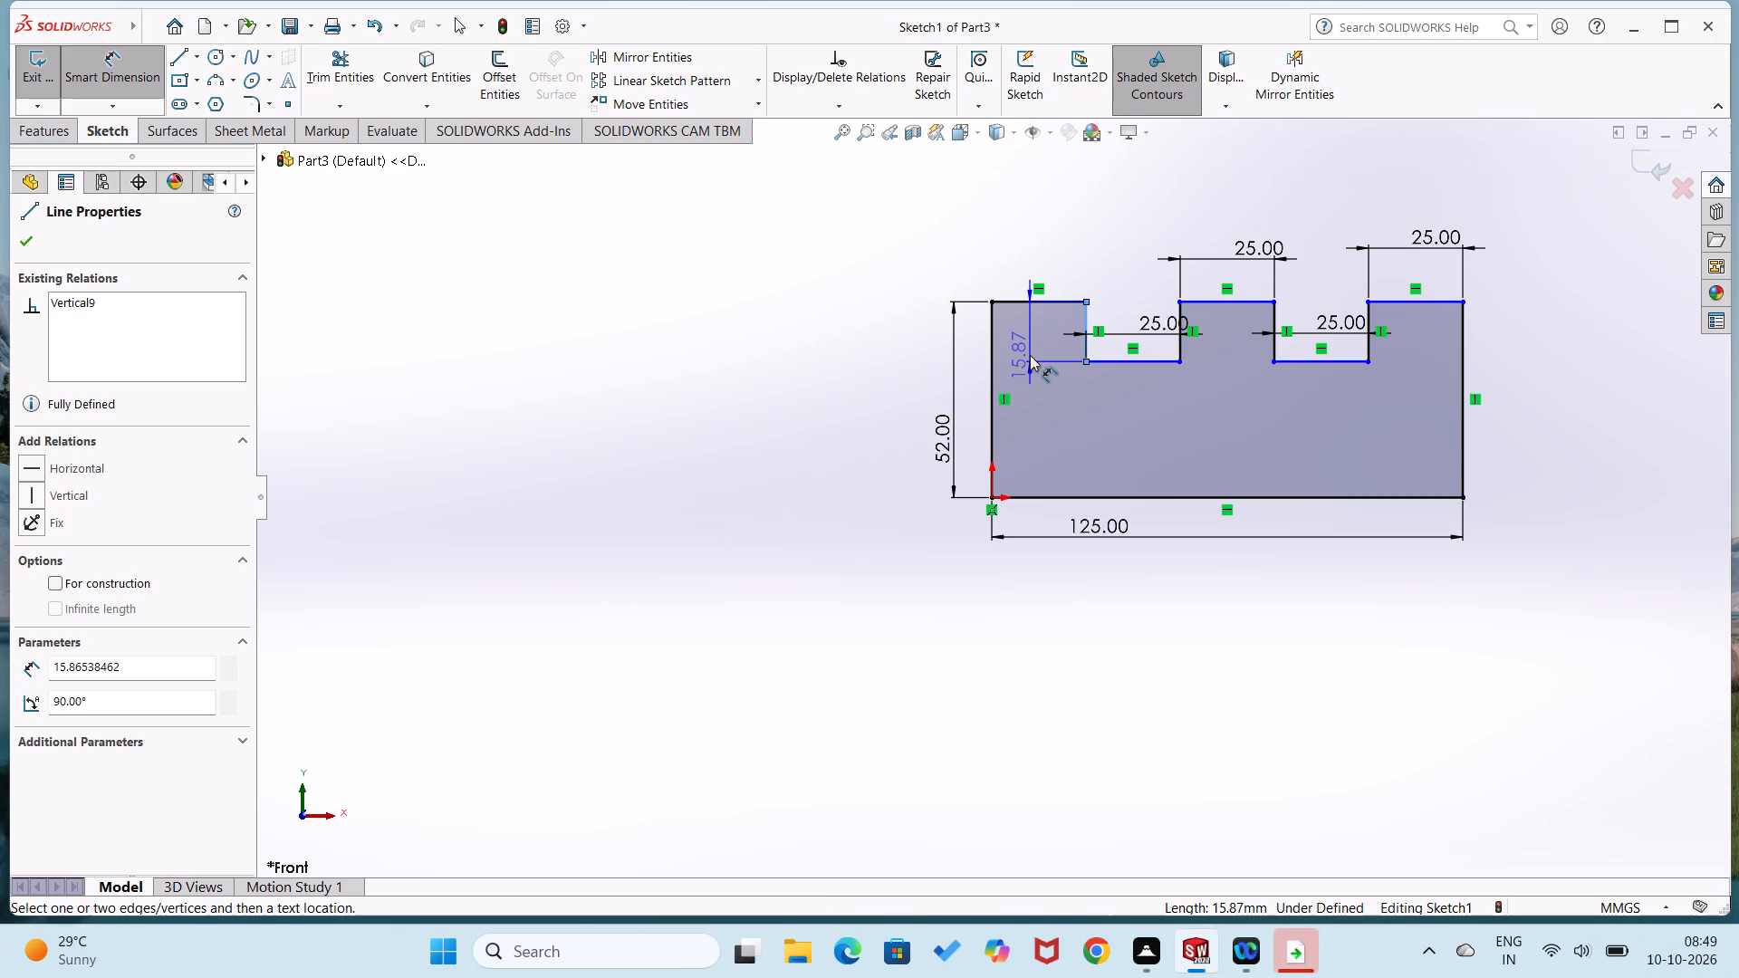
pyautogui.click(1030, 355)
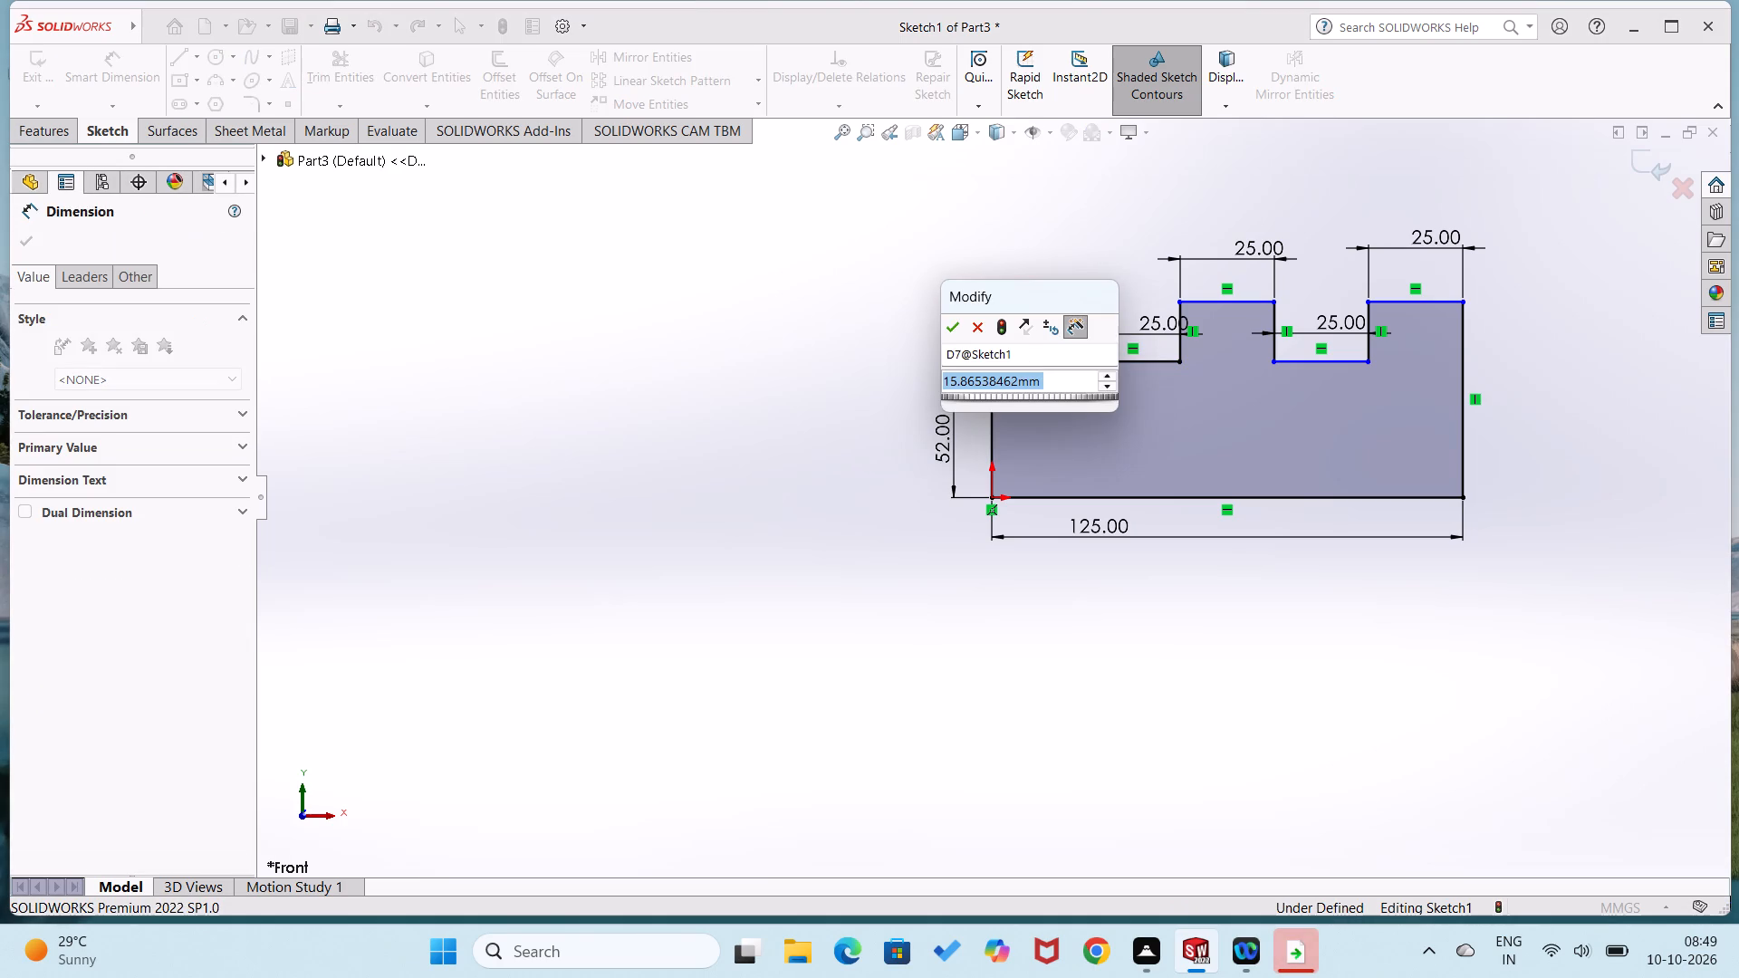
pyautogui.press('8')
pyautogui.press('Return')
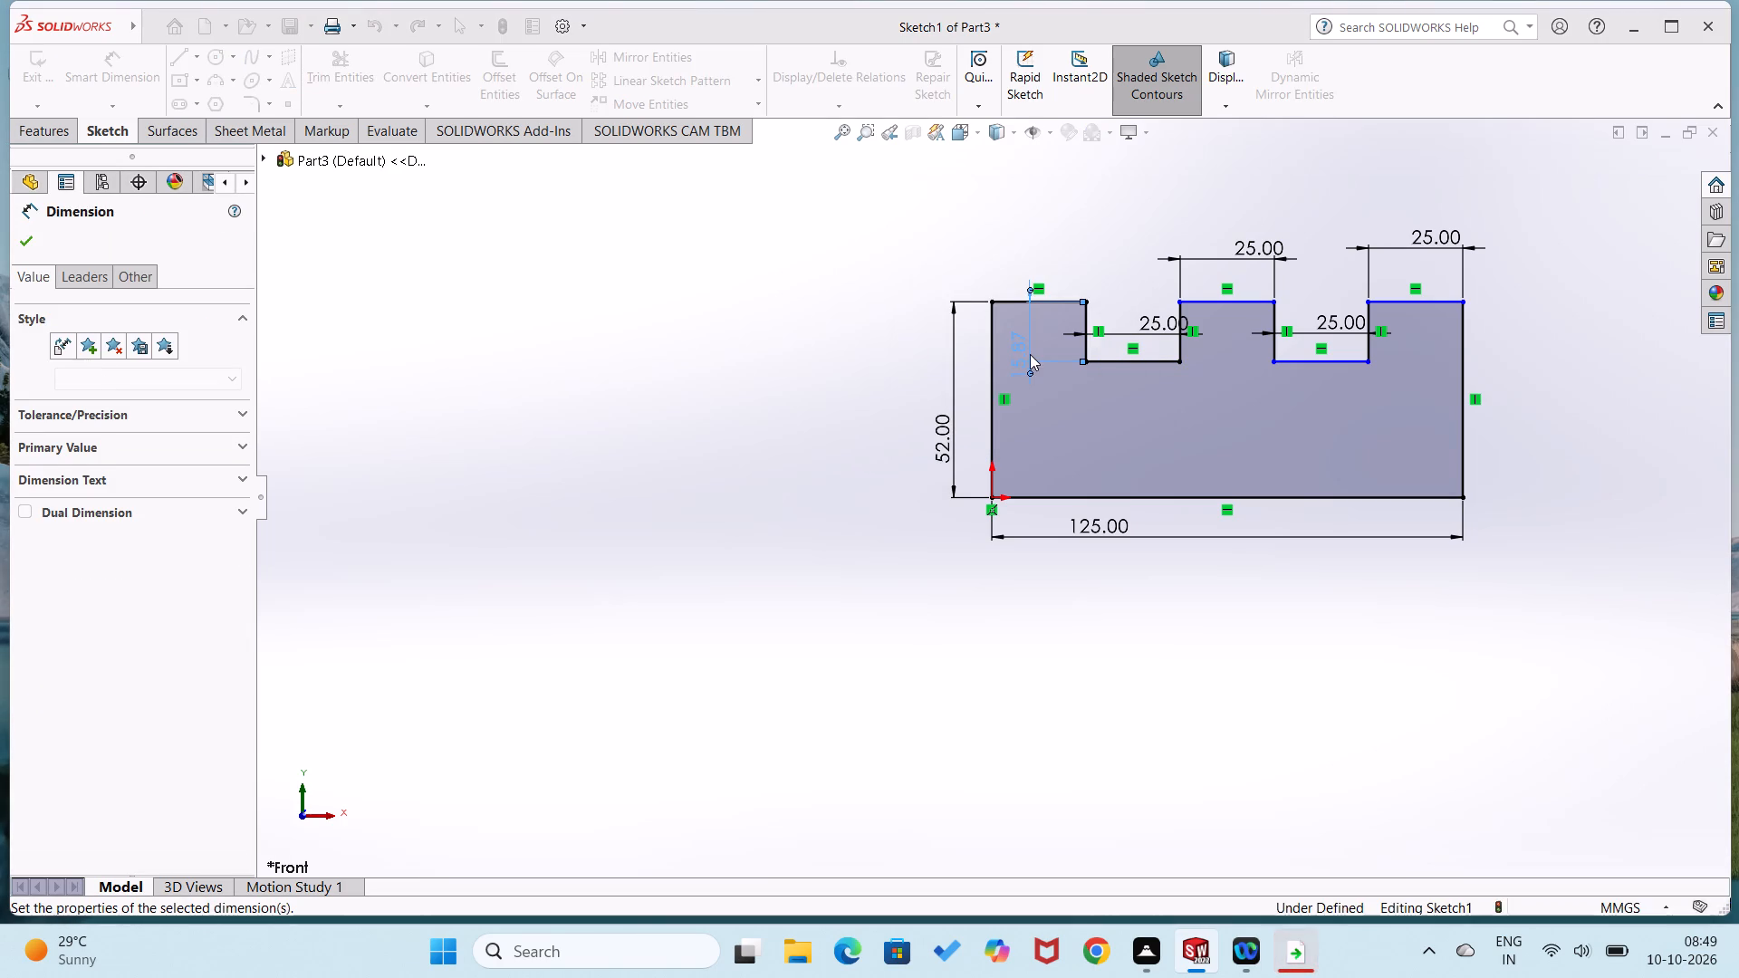
pyautogui.click(825, 422)
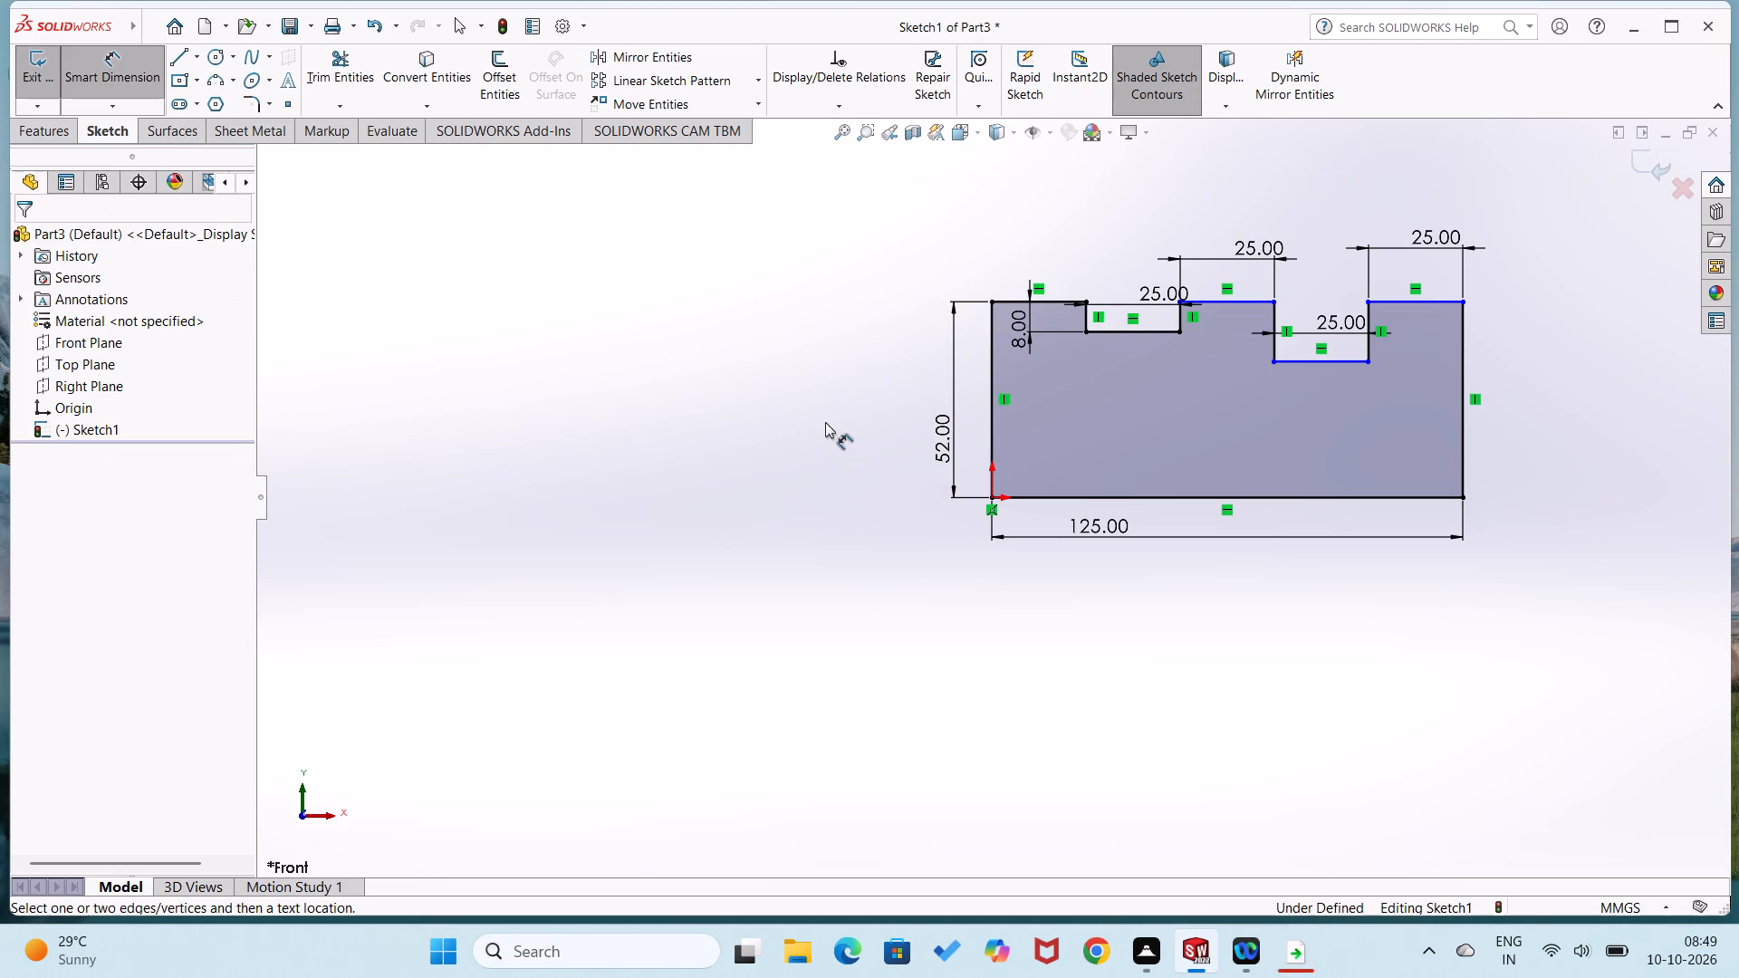
# Dimension the left side of the right notch, try 8 mm as its depth, and undo that value.
pyautogui.click(1274, 344)
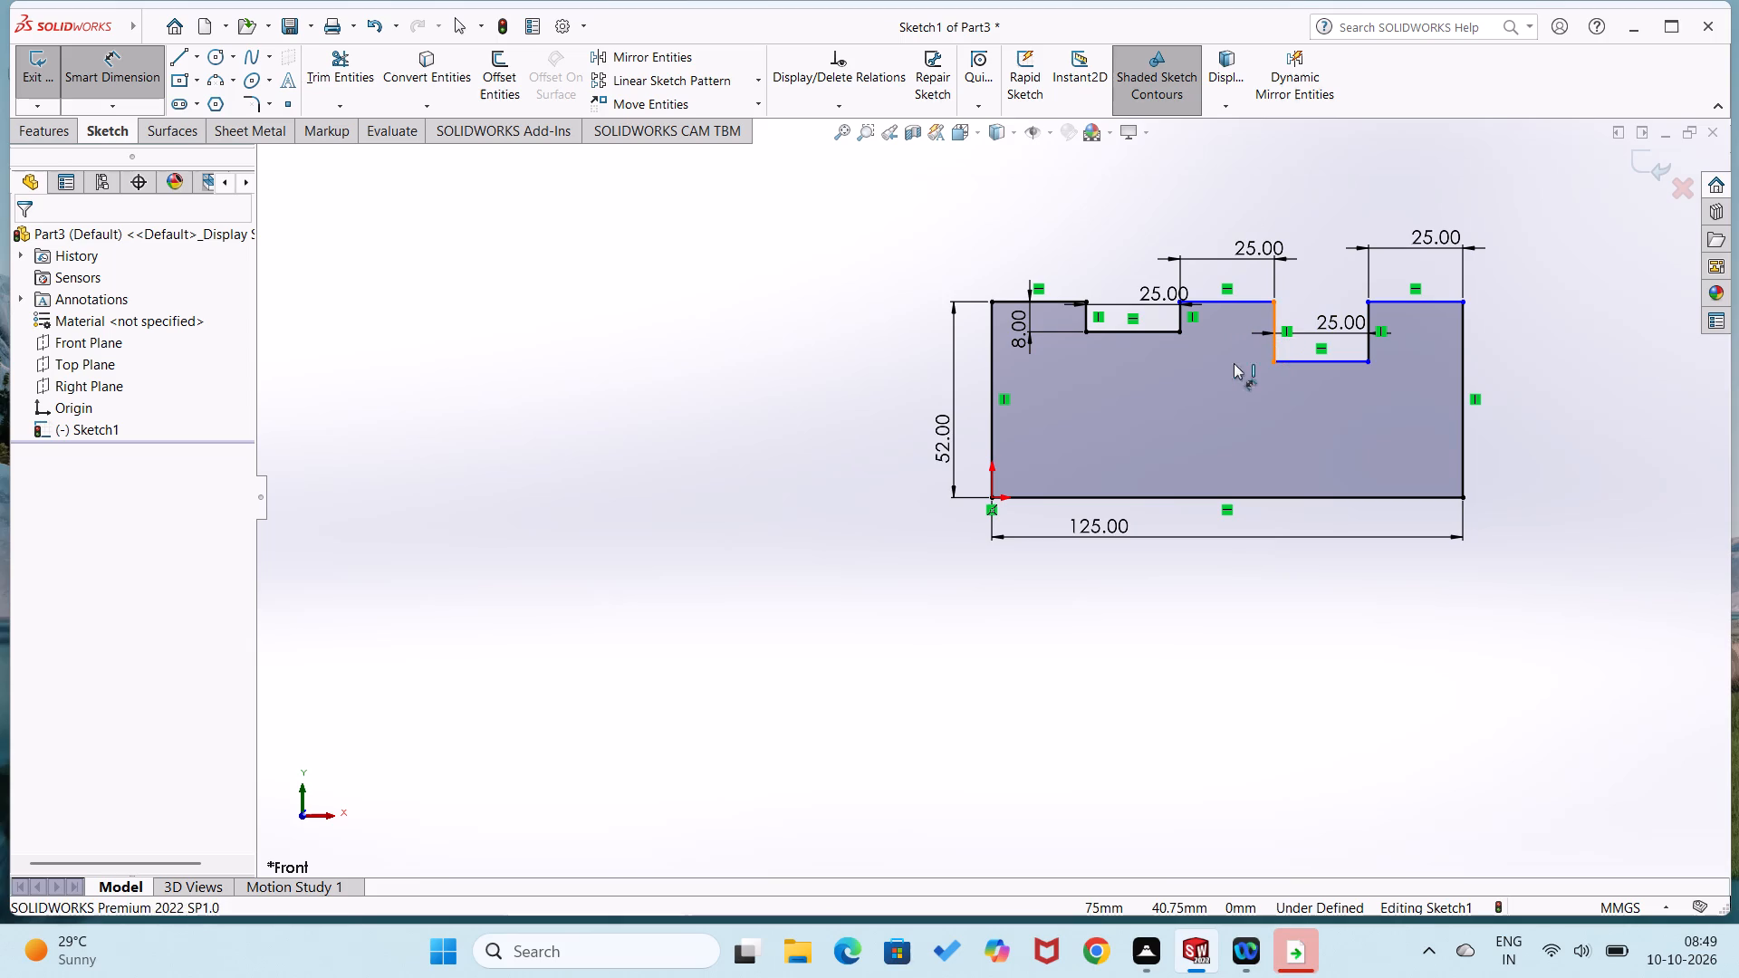
pyautogui.click(1204, 365)
pyautogui.press('8')
pyautogui.press('Return')
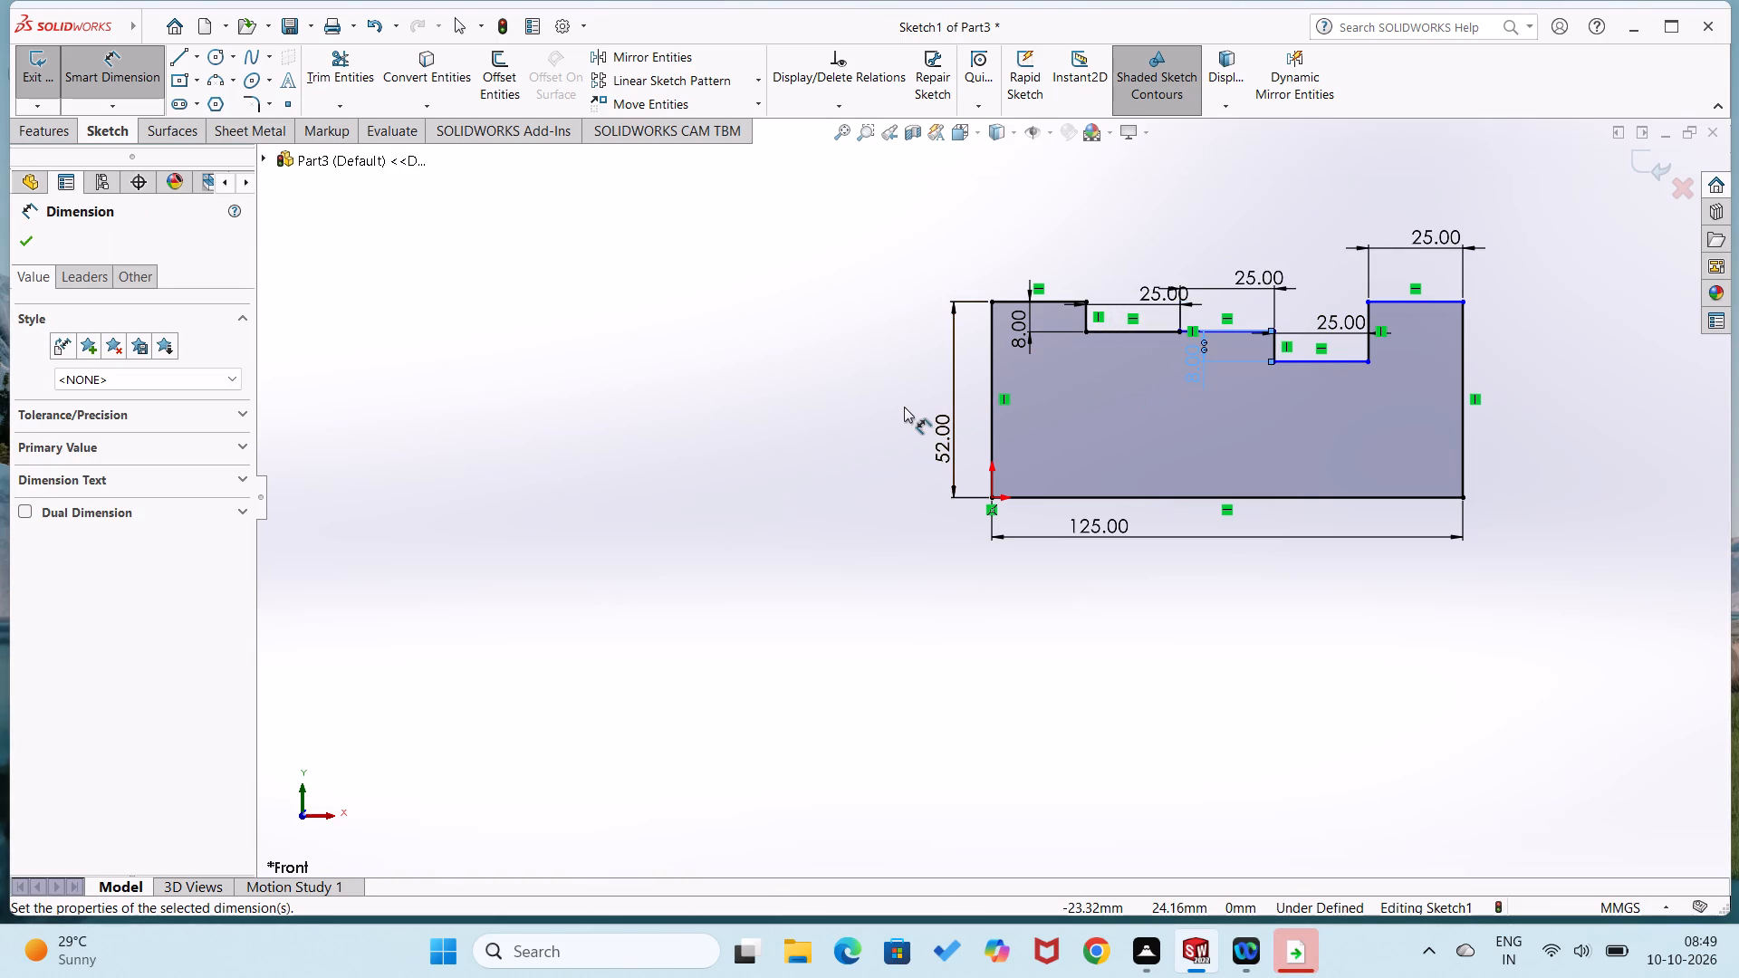
pyautogui.hotkey('ctrl', 'z')
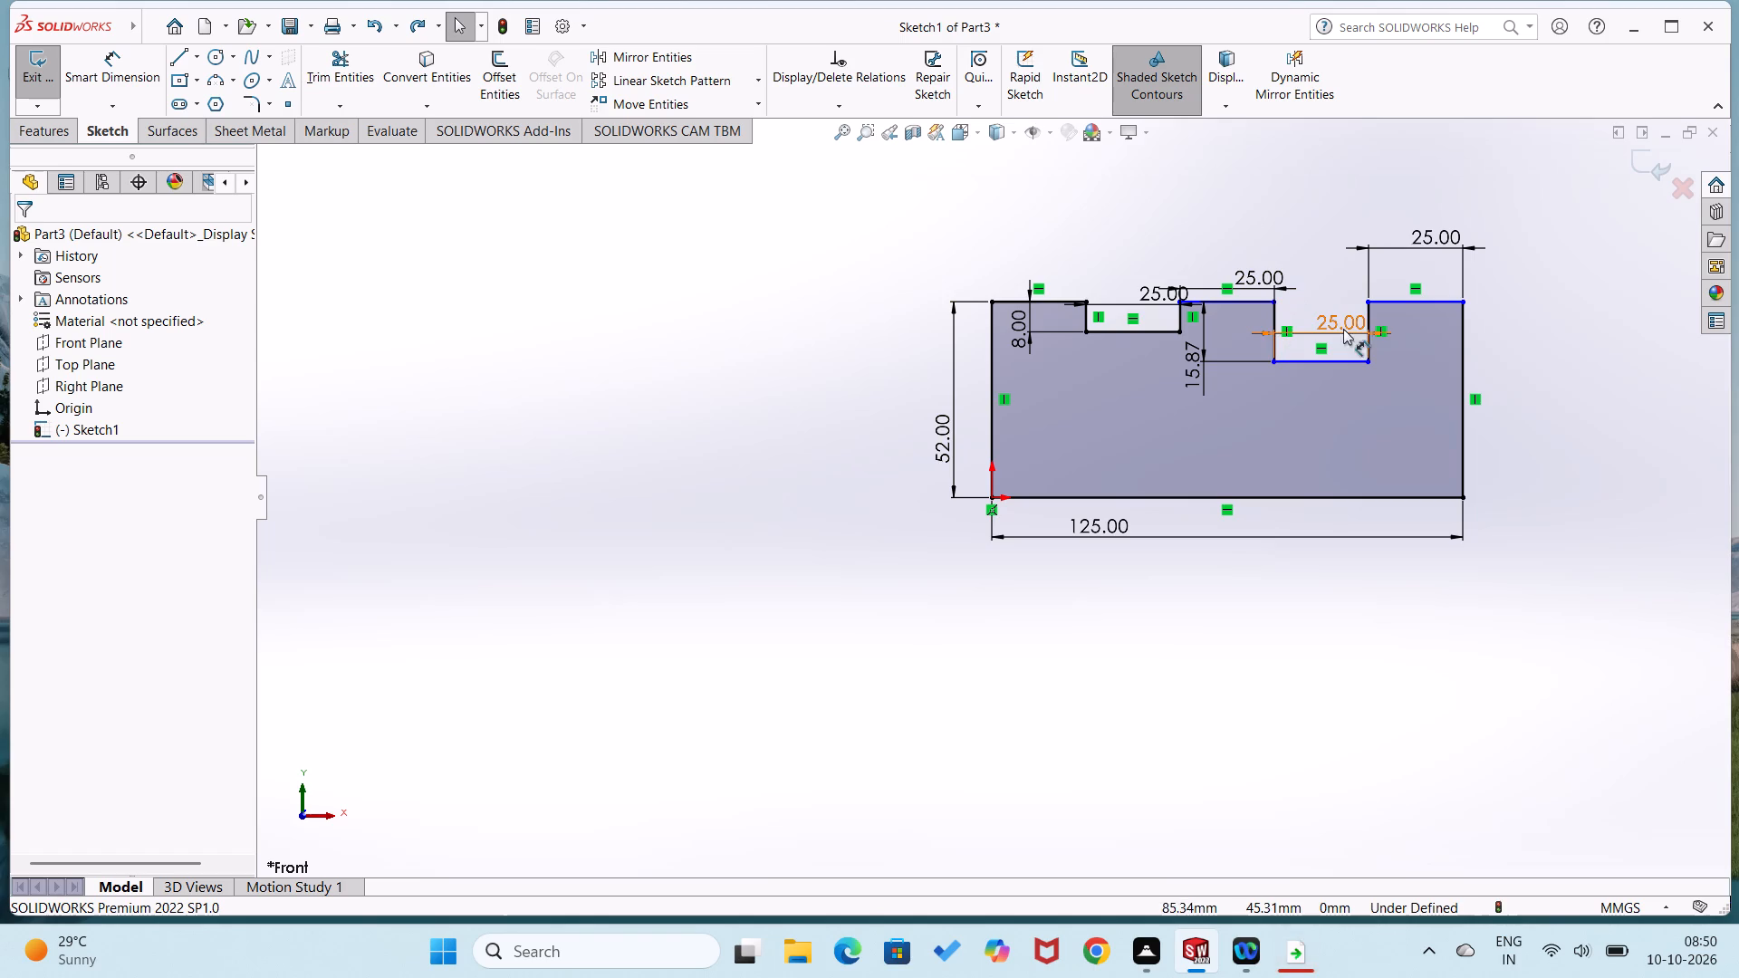
# Add a height dimension to the profile's right vertical edge, accepting the offered value.
pyautogui.click(1369, 342)
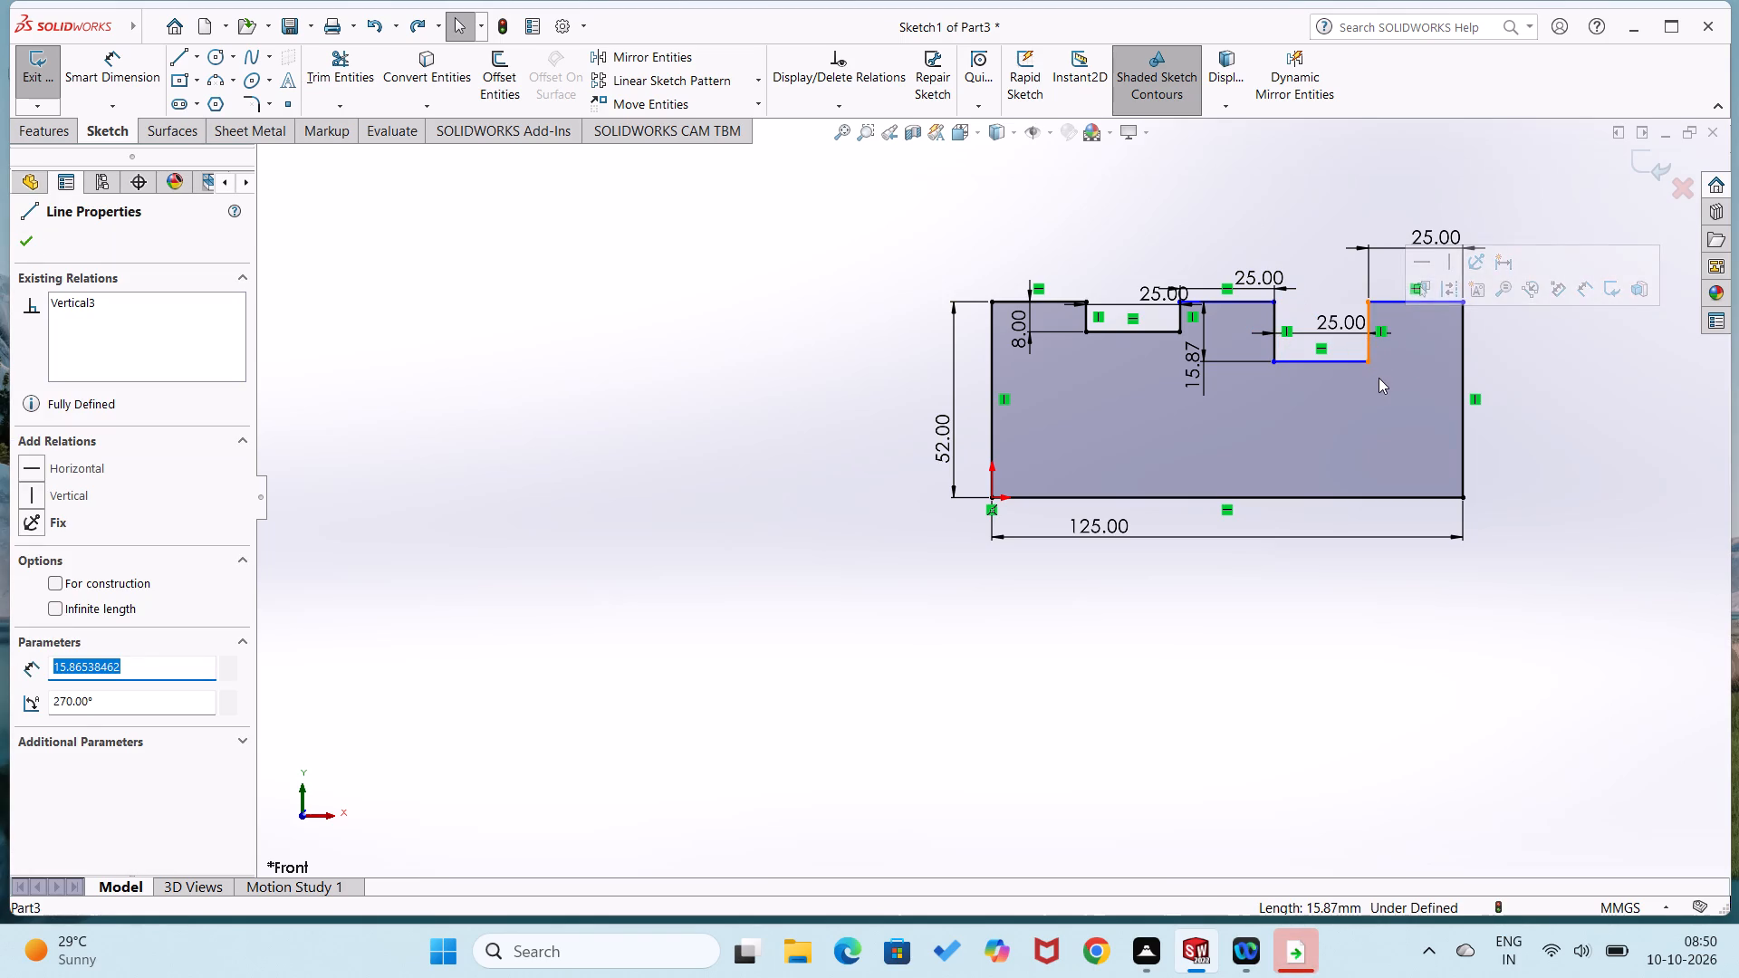
pyautogui.scroll(-3, 1377, 378)
pyautogui.moveTo(1493, 516); pyautogui.dragTo(1505, 318, button='right')
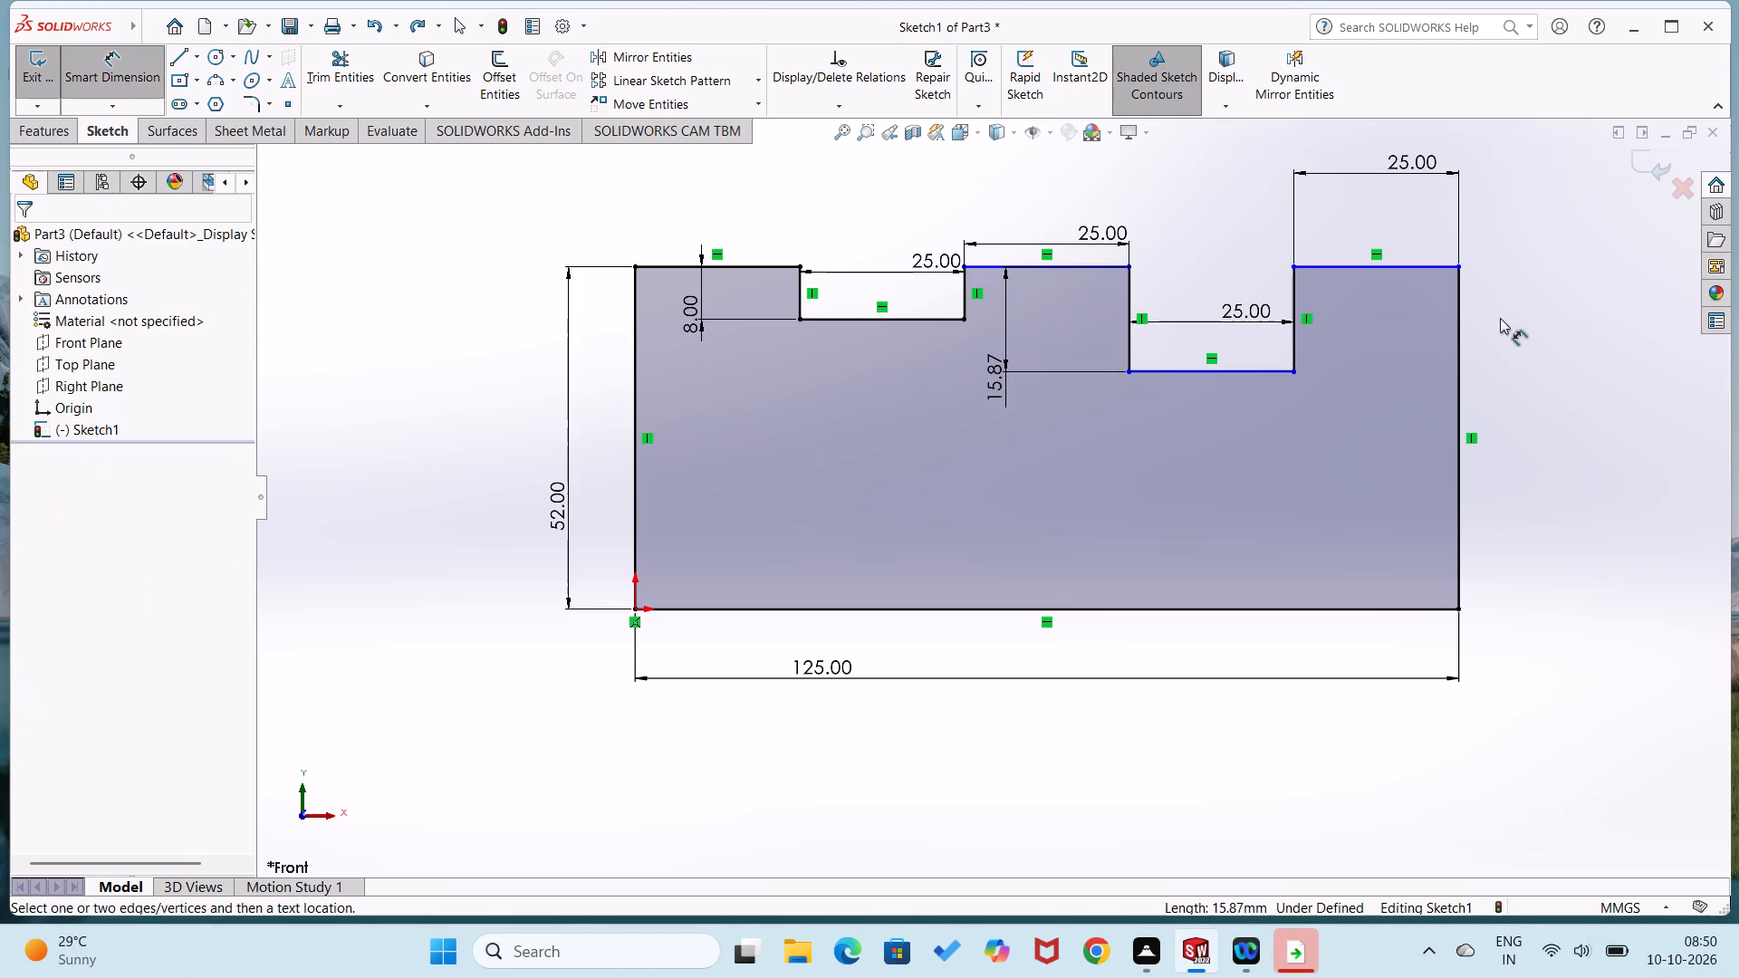
pyautogui.click(1460, 544)
pyautogui.click(1519, 544)
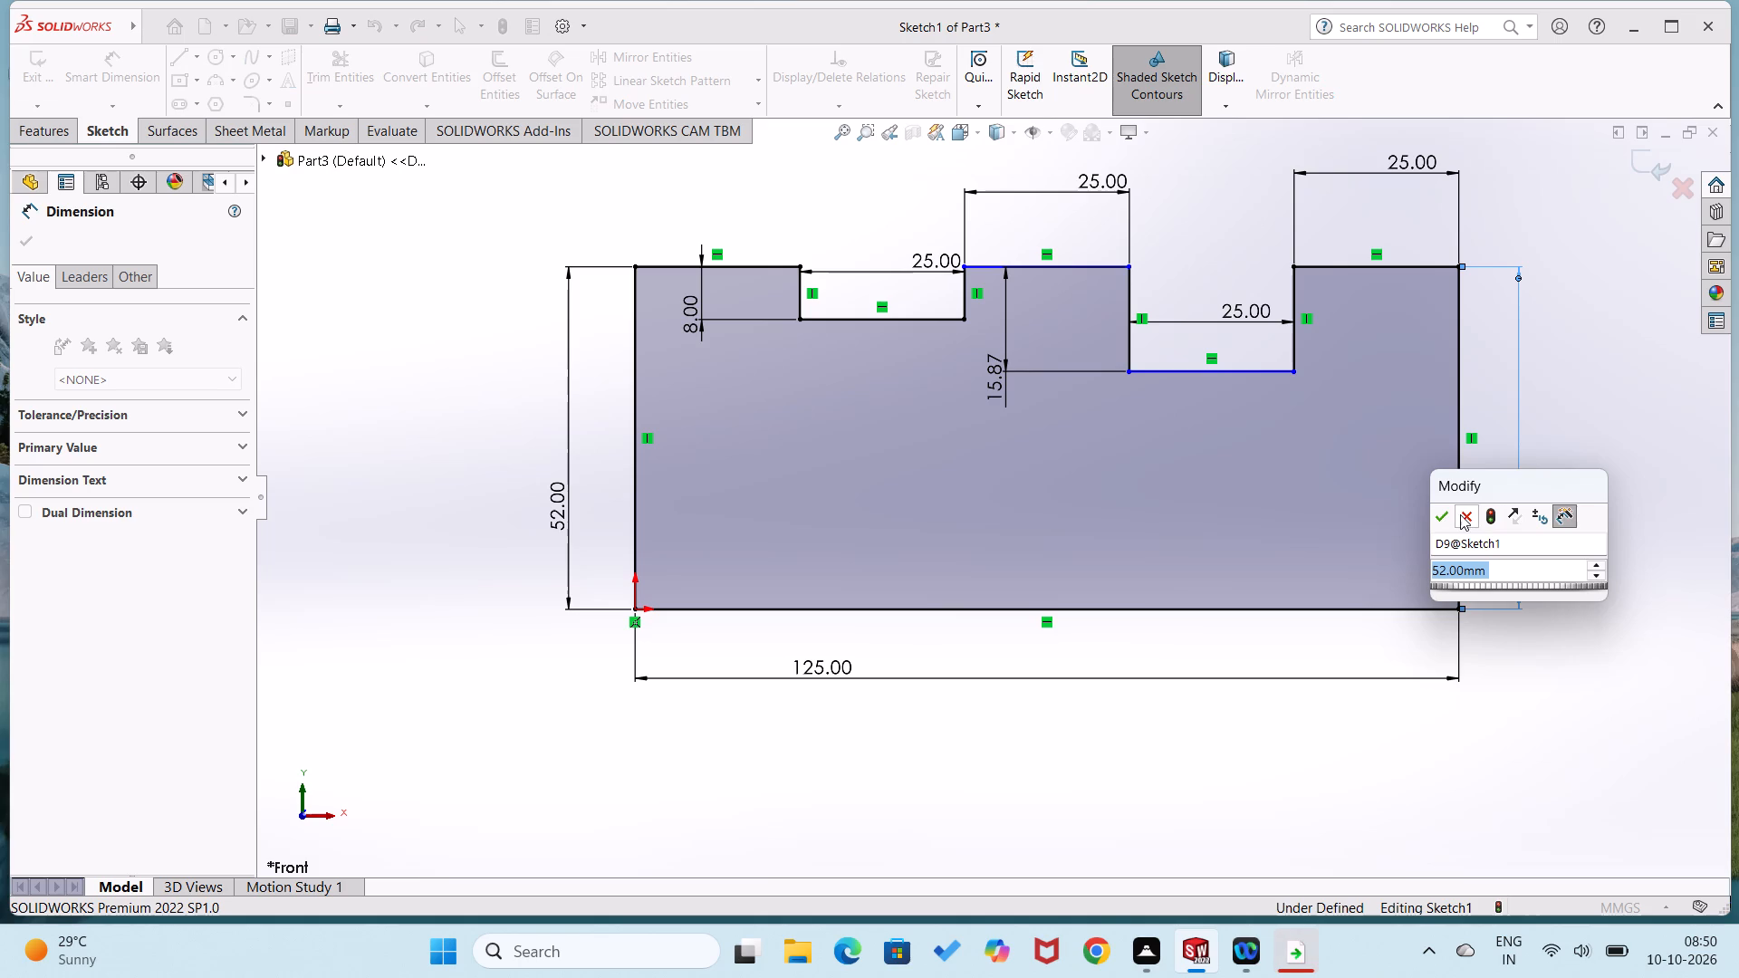
pyautogui.click(1444, 512)
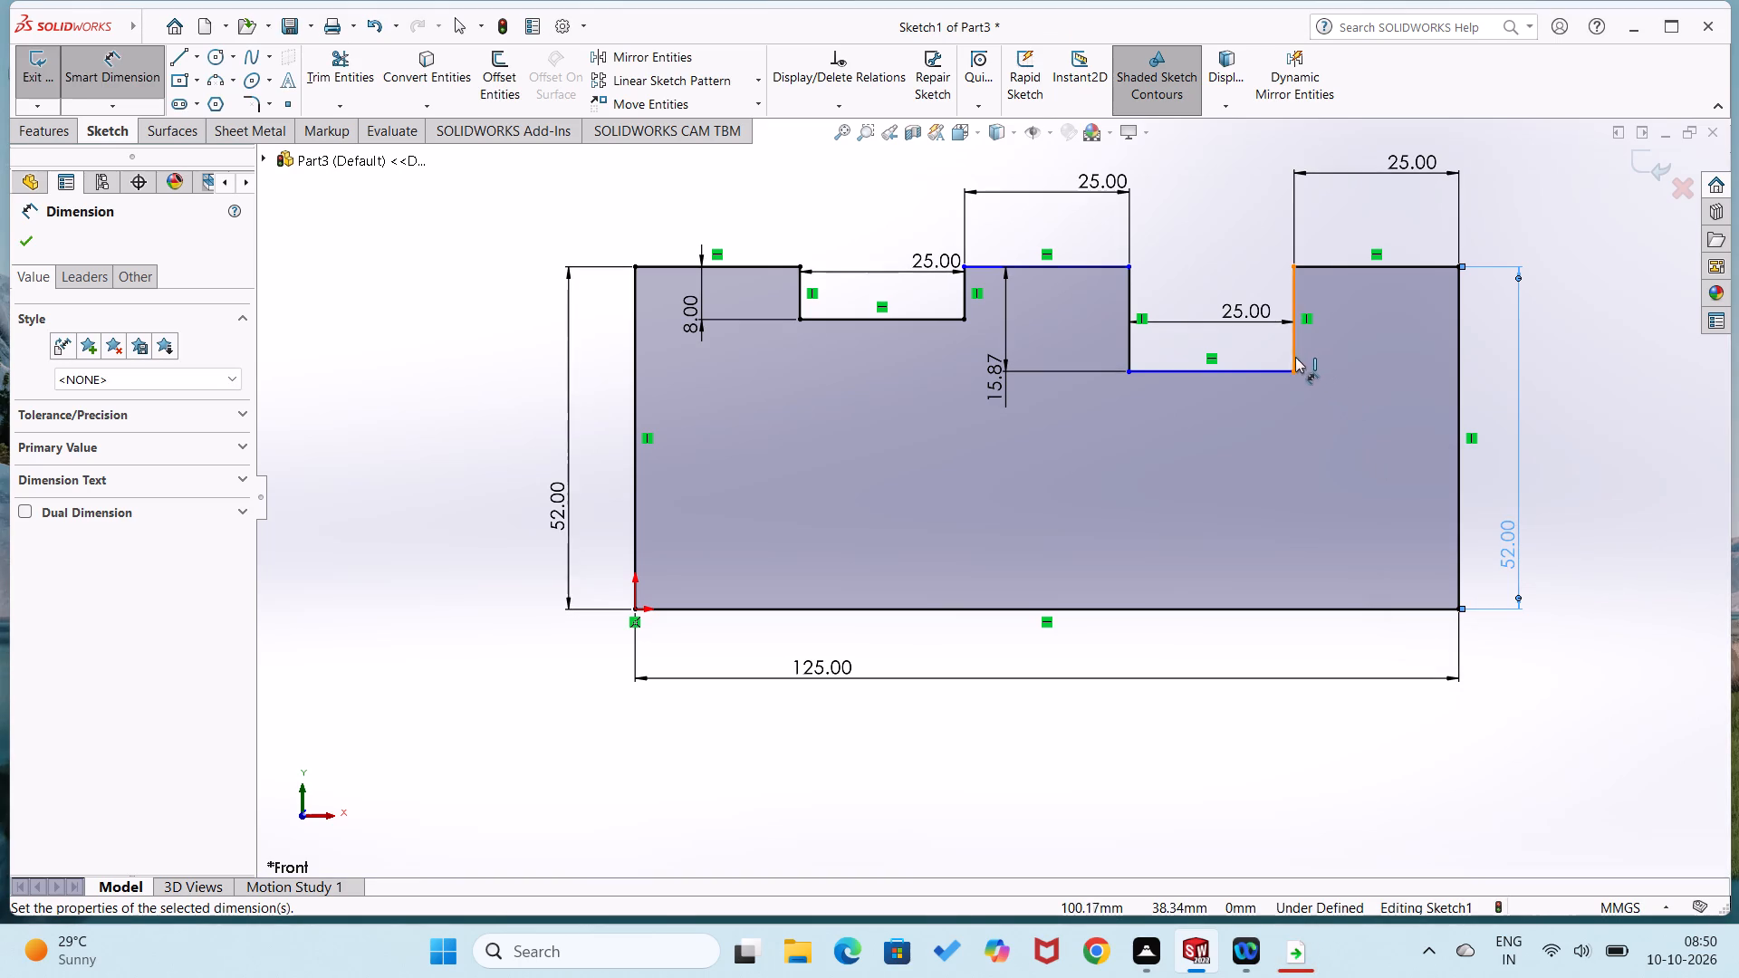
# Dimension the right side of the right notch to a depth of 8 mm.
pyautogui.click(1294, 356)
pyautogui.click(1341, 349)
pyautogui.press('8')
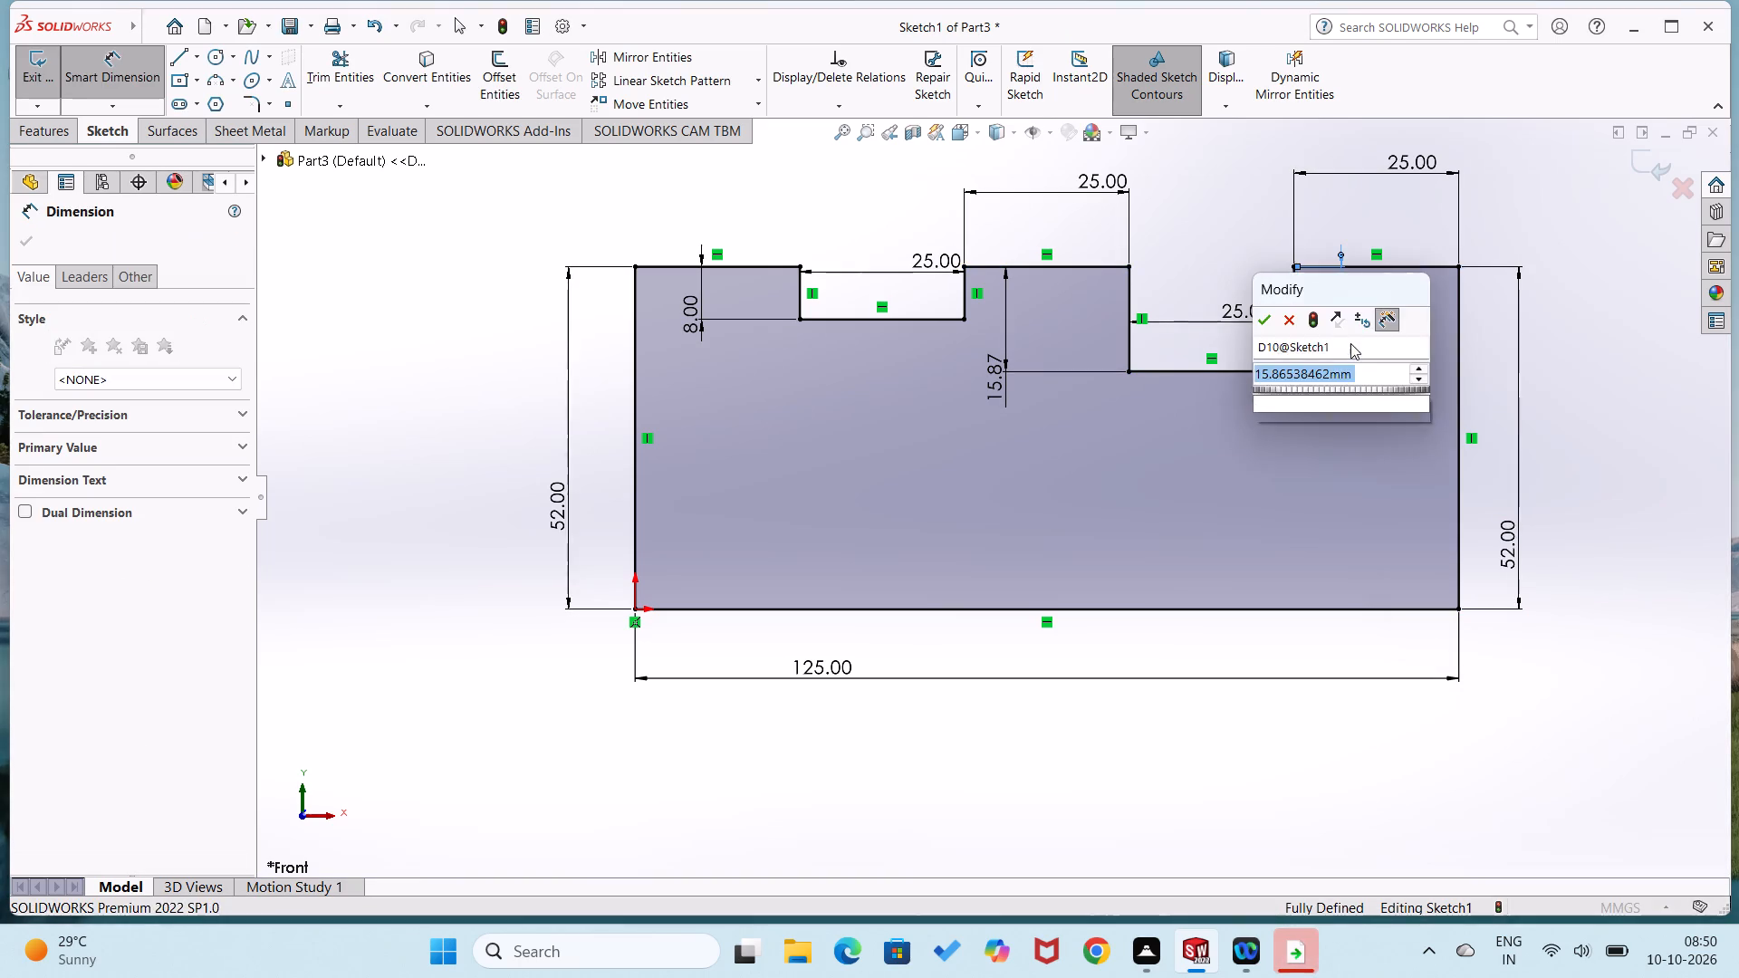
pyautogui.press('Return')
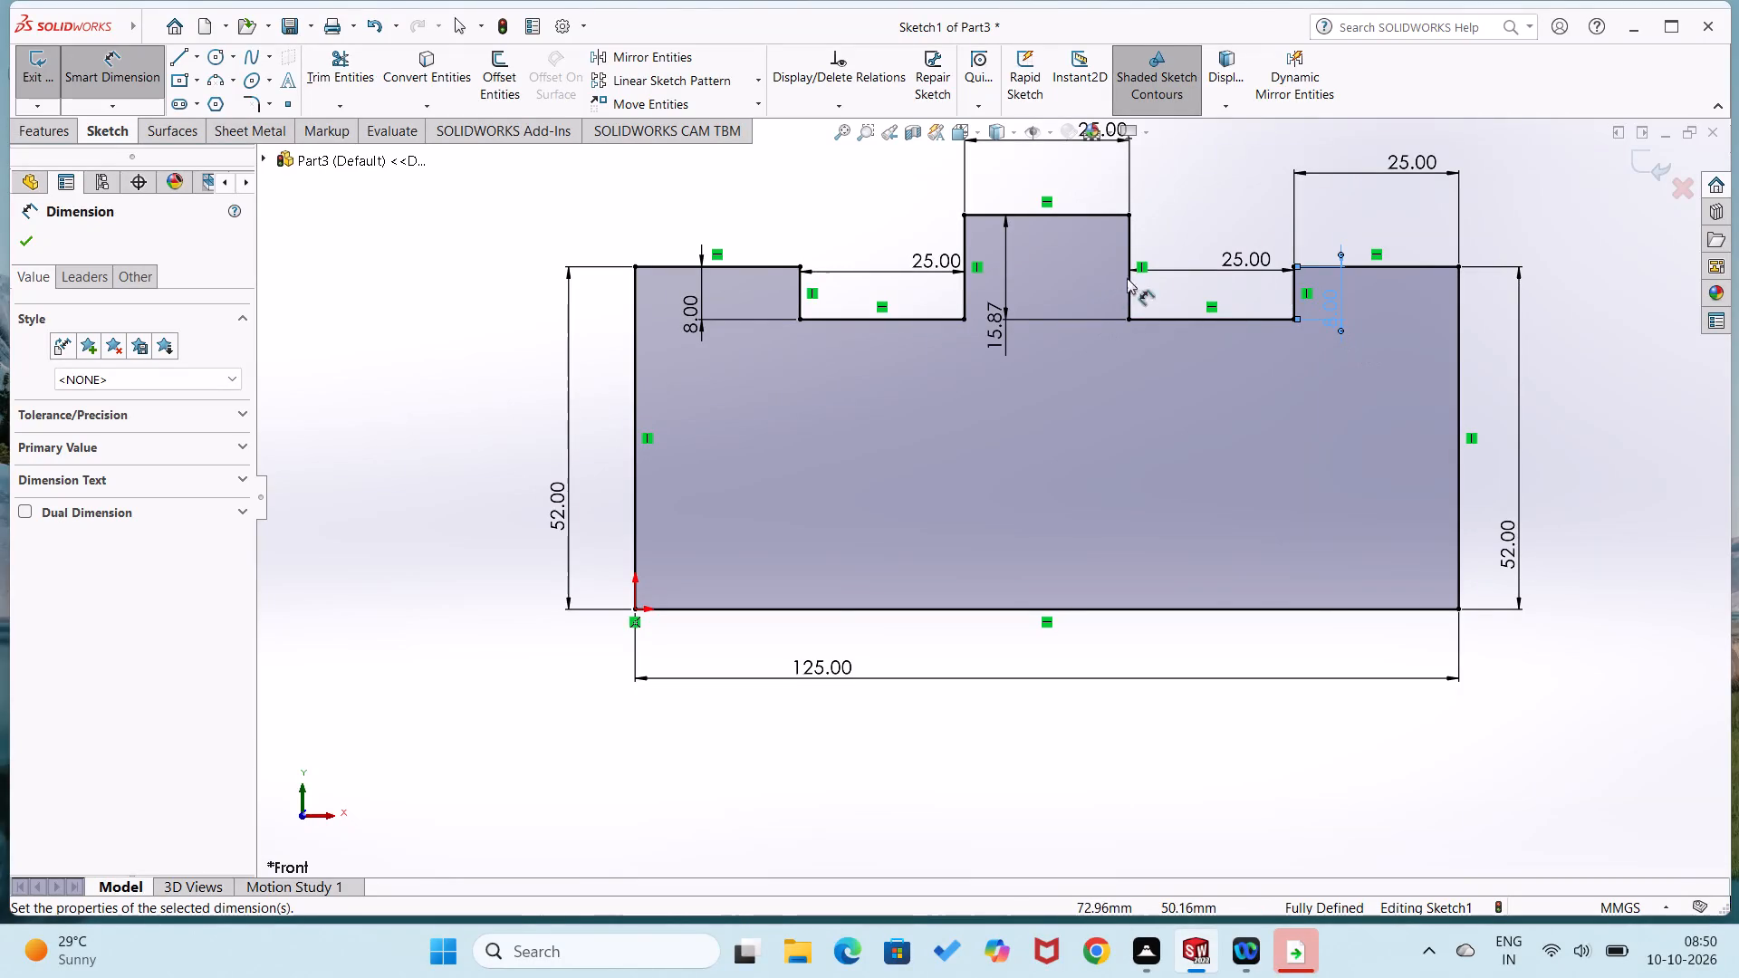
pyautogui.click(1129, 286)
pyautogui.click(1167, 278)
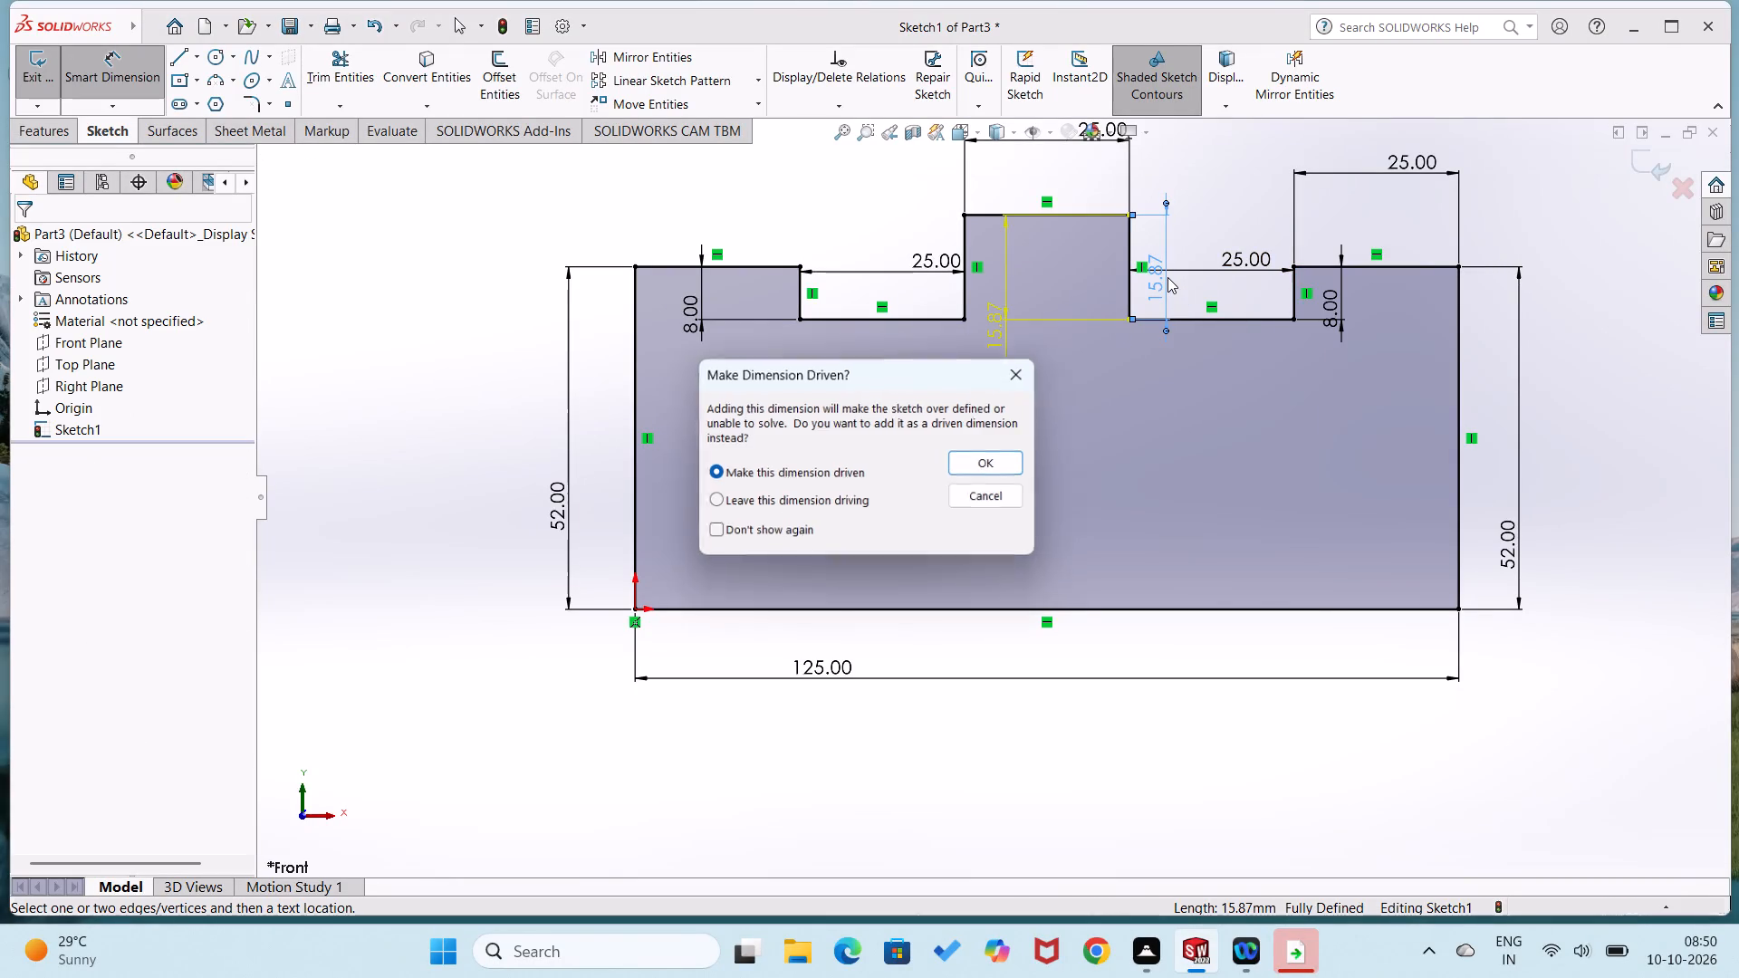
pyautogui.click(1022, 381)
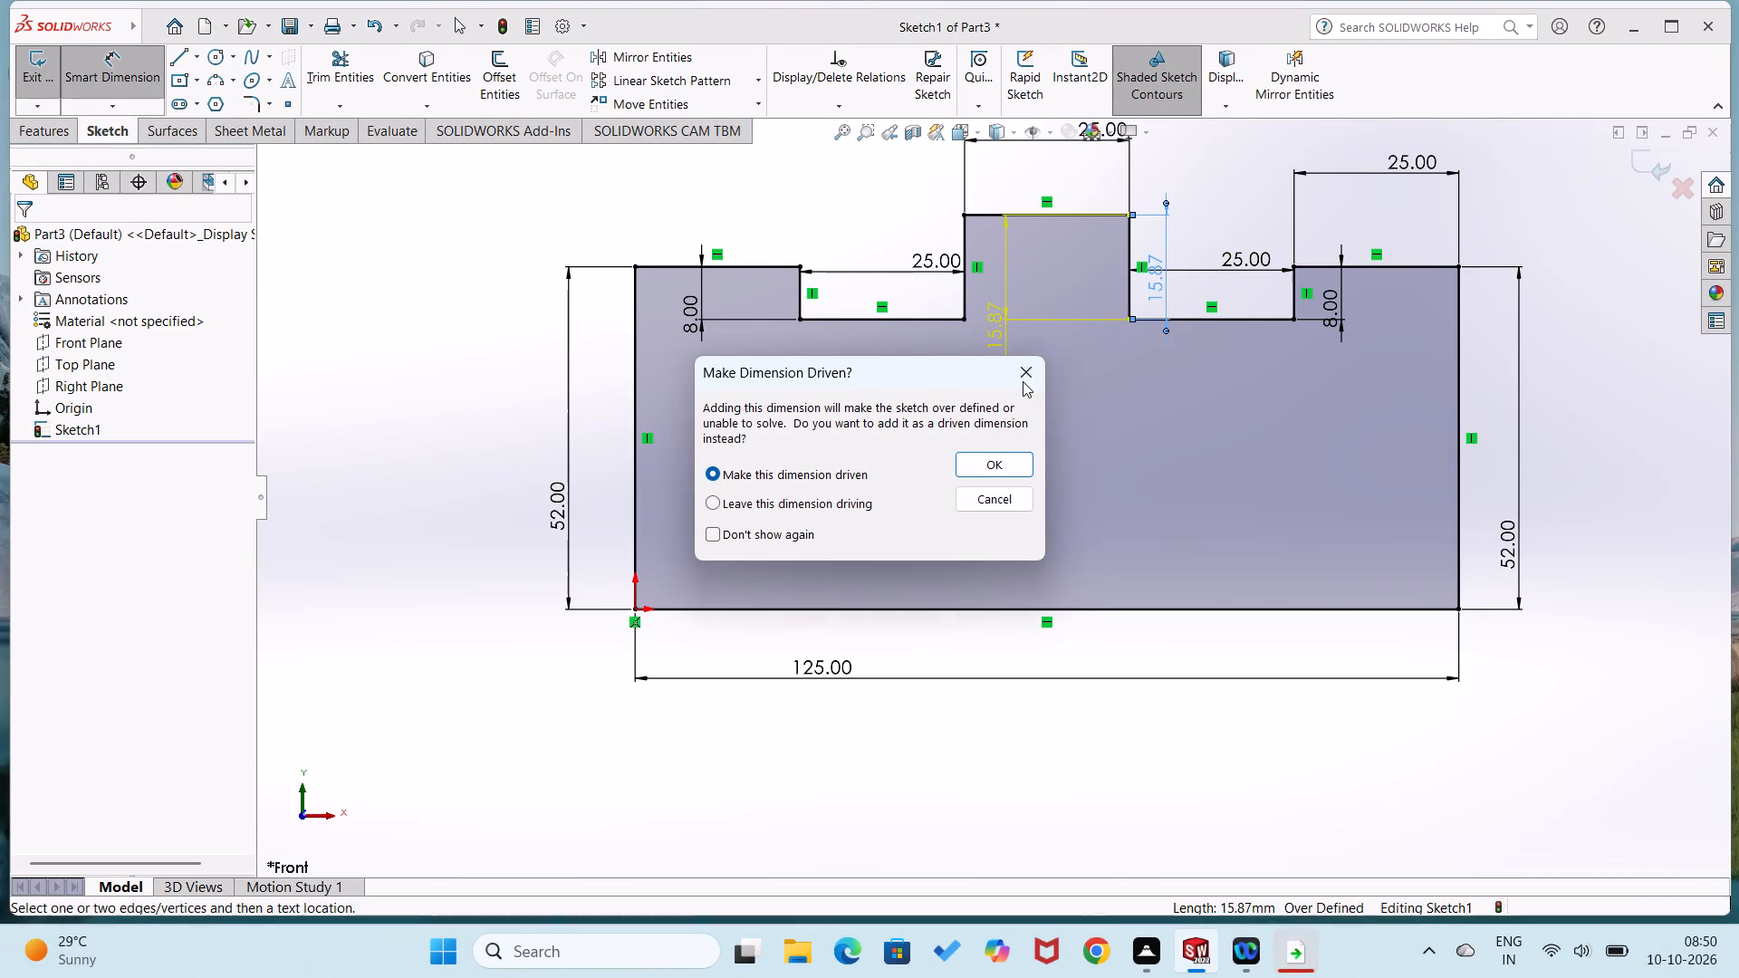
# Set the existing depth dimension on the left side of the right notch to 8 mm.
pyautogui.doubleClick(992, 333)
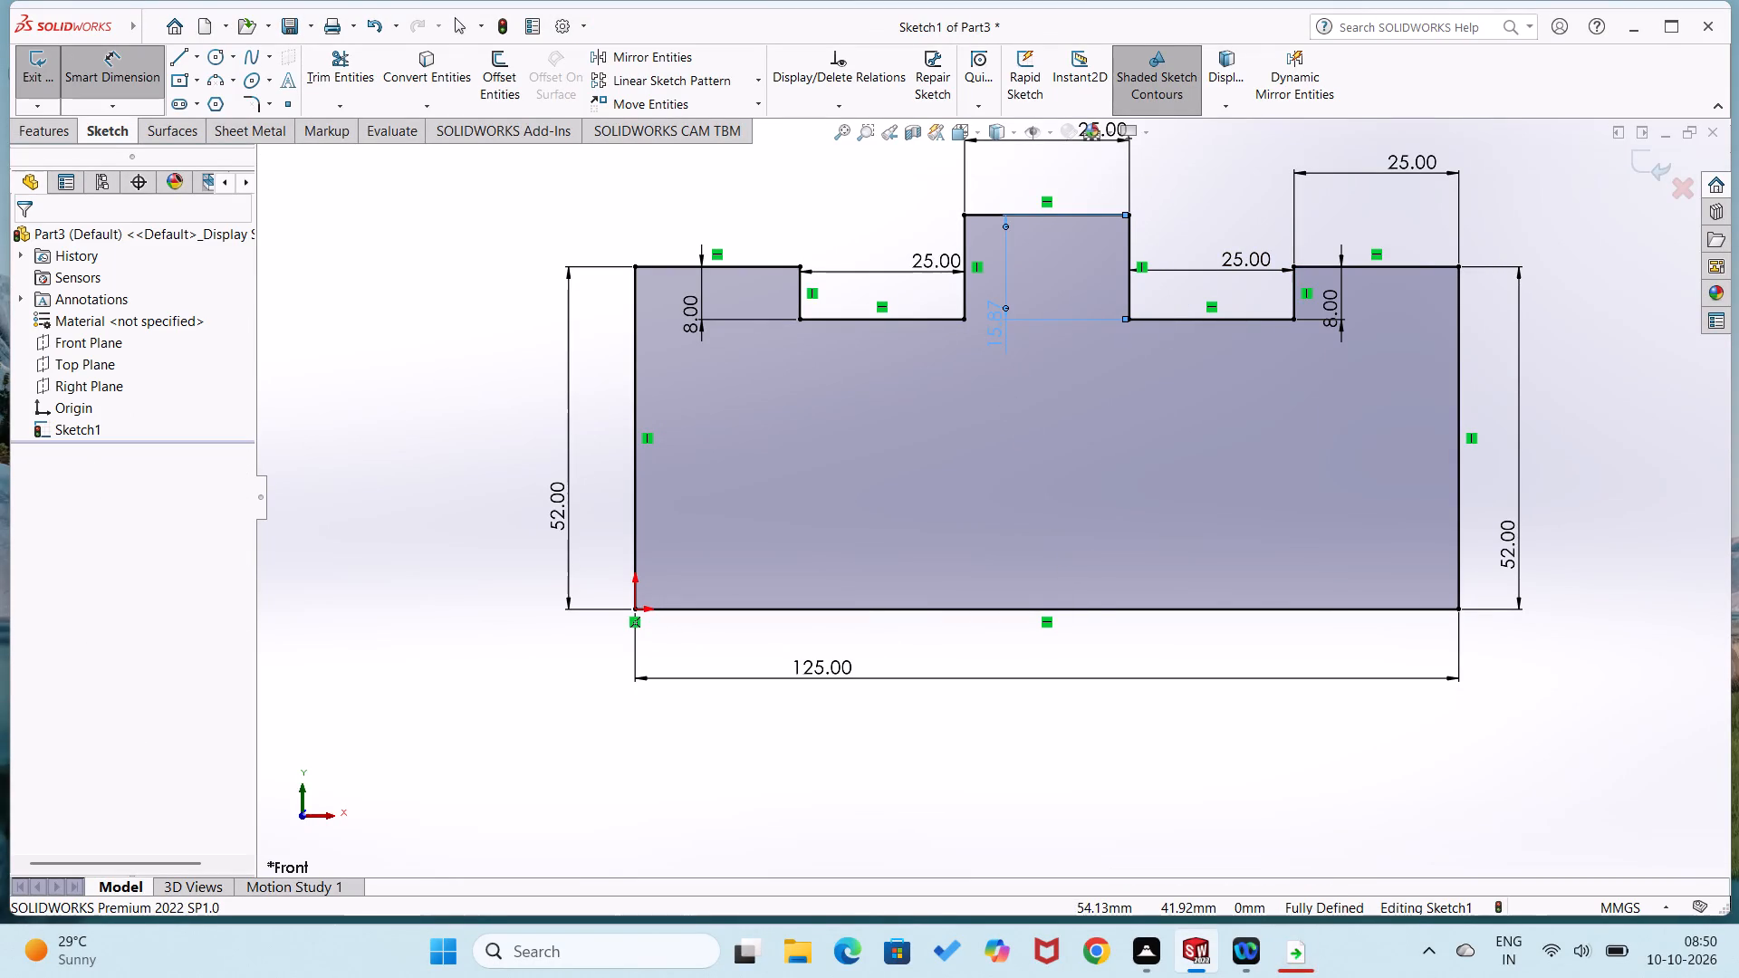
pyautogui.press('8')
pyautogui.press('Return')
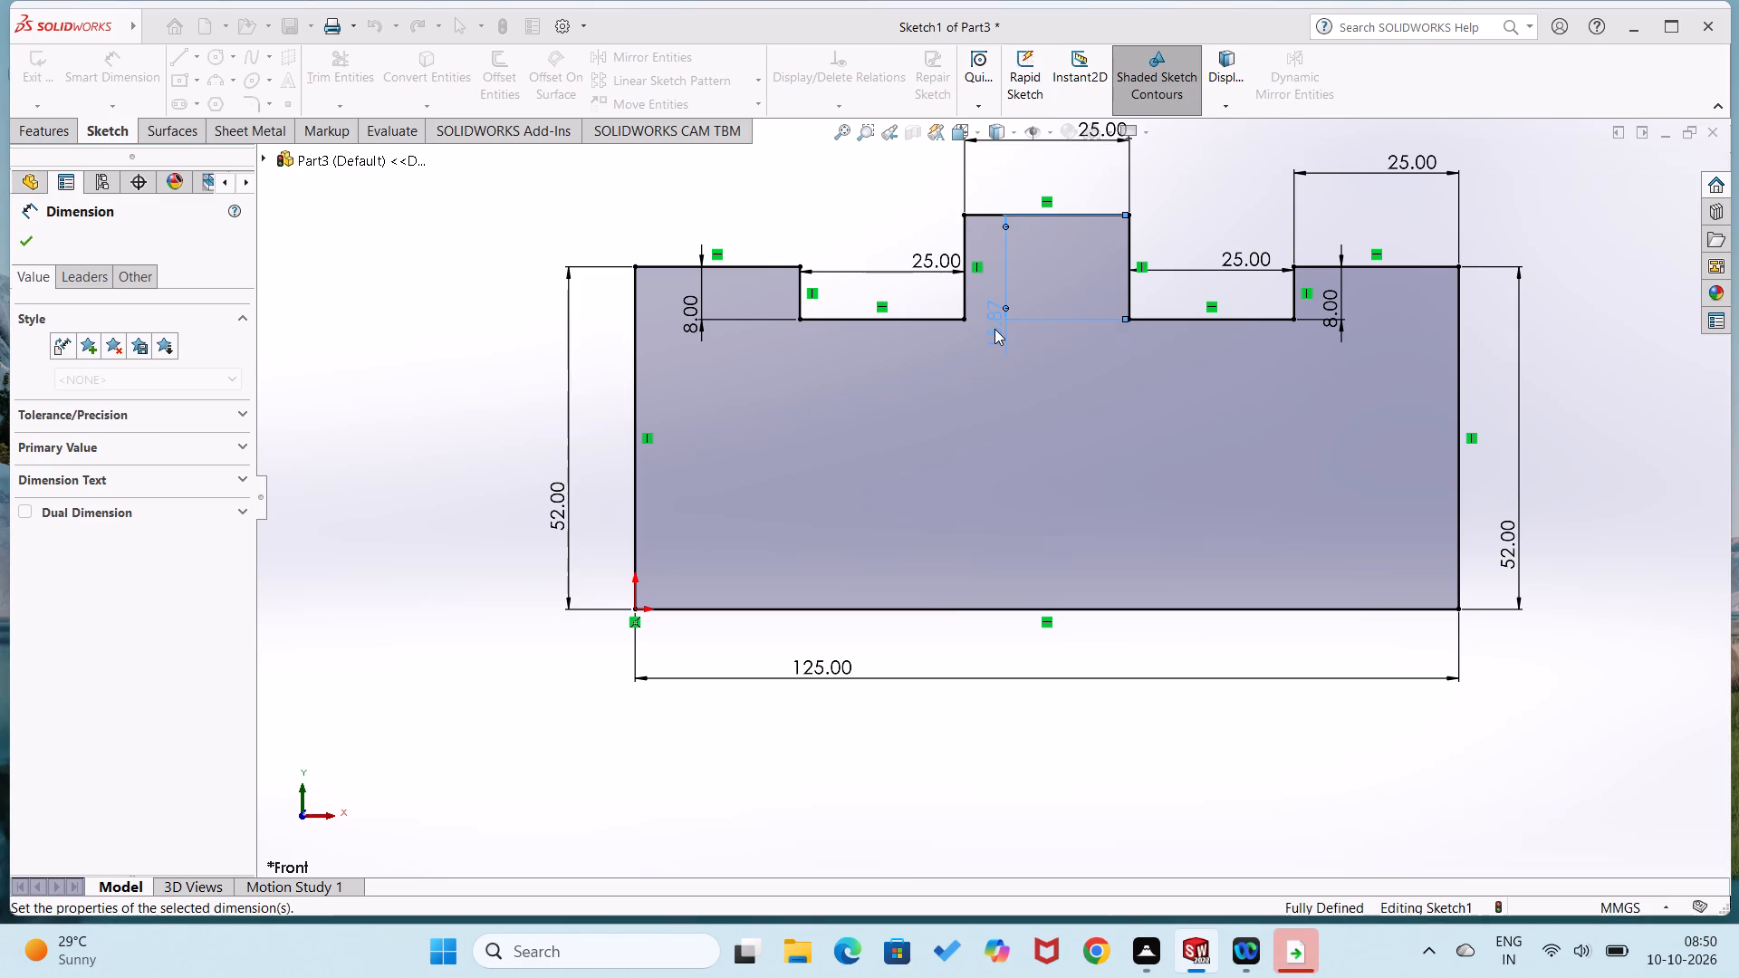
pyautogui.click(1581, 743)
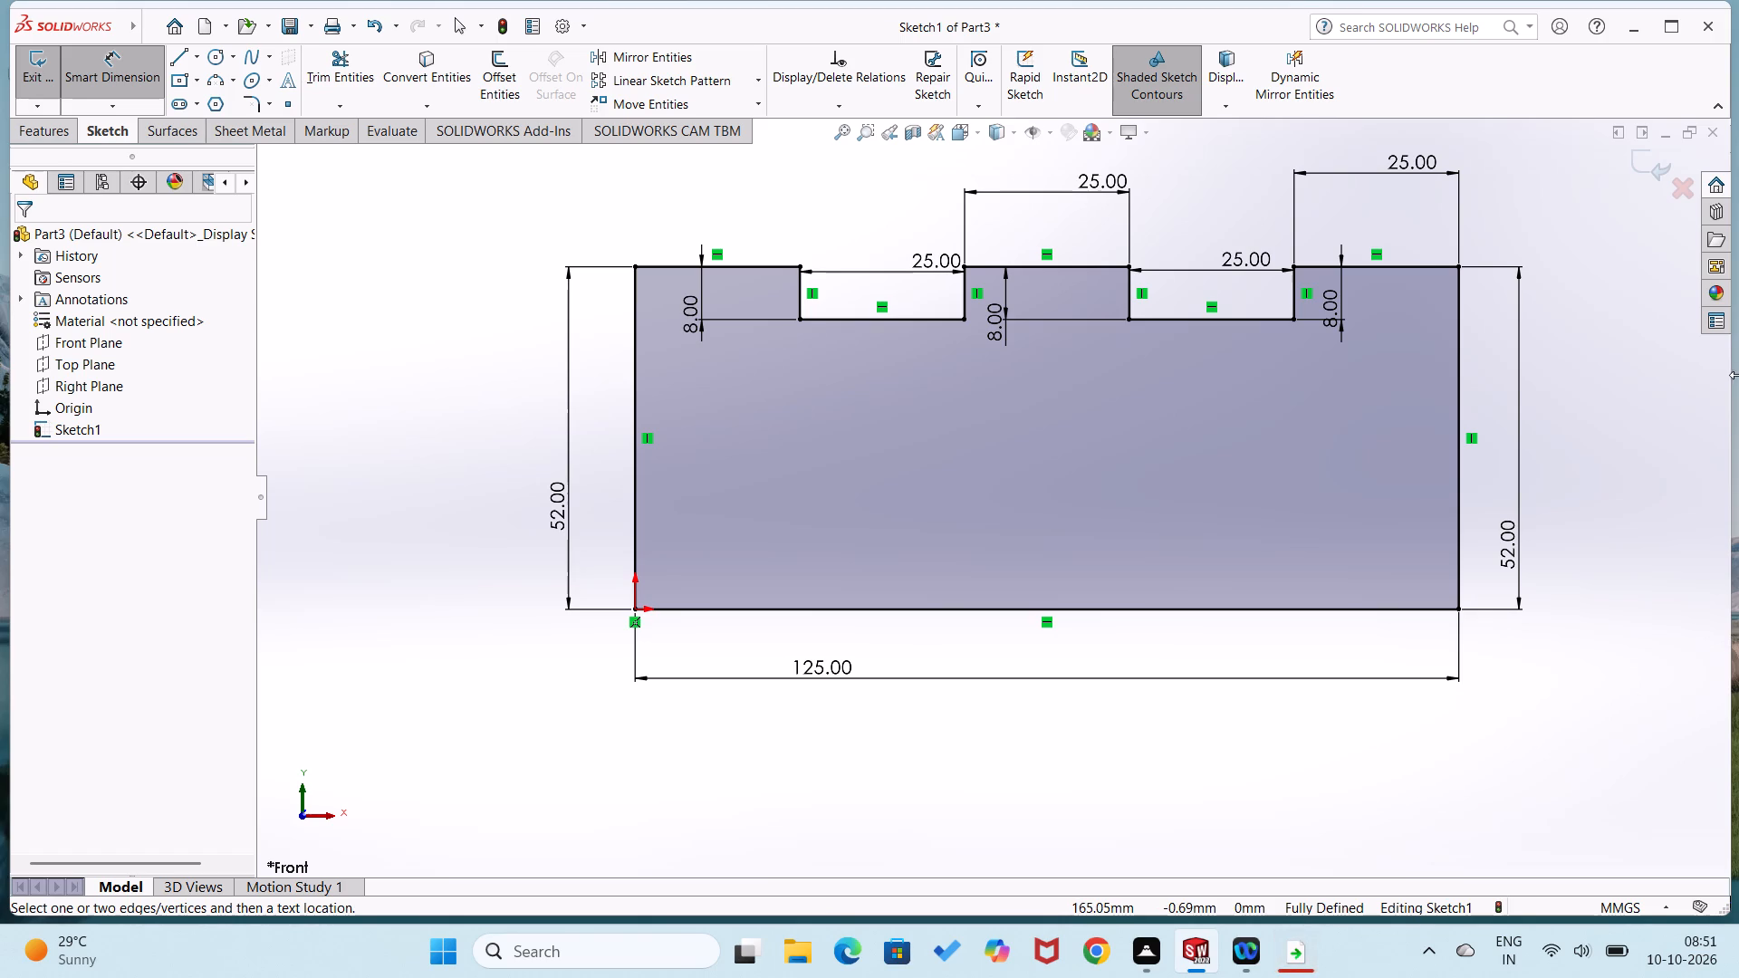
# Close the notched-profile part without saving it.
pyautogui.click(1718, 126)
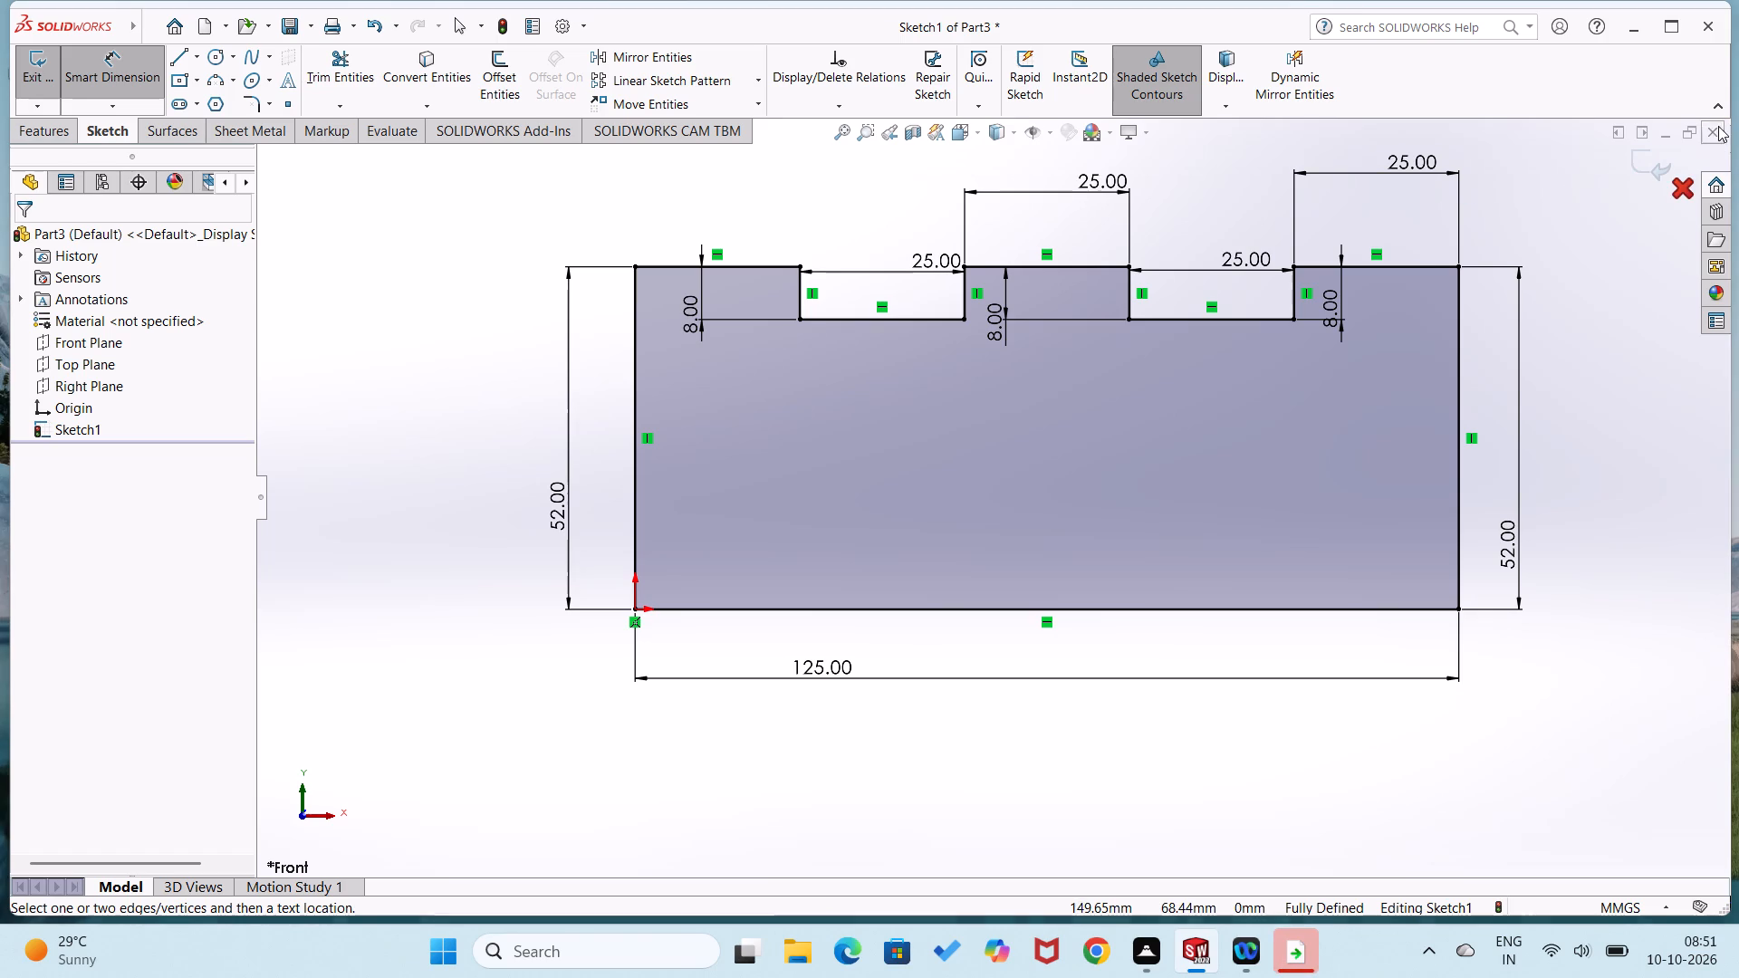
pyautogui.click(973, 499)
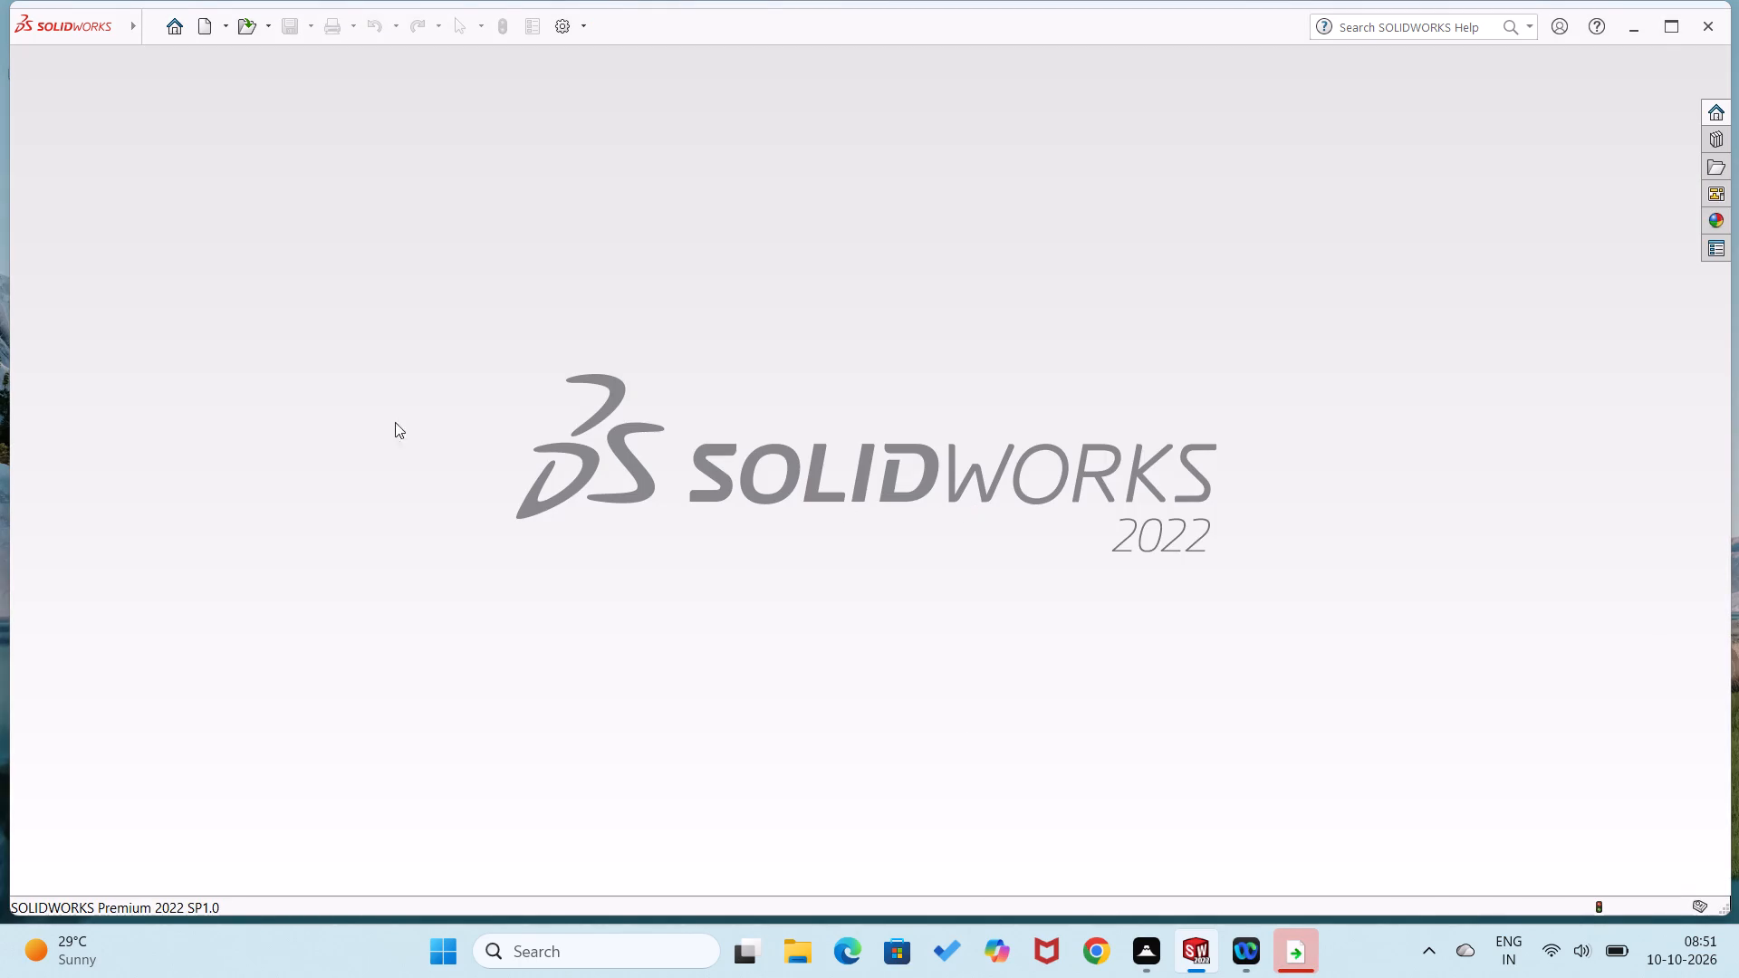
# Create a new part document.
pyautogui.click(168, 10)
pyautogui.click(178, 29)
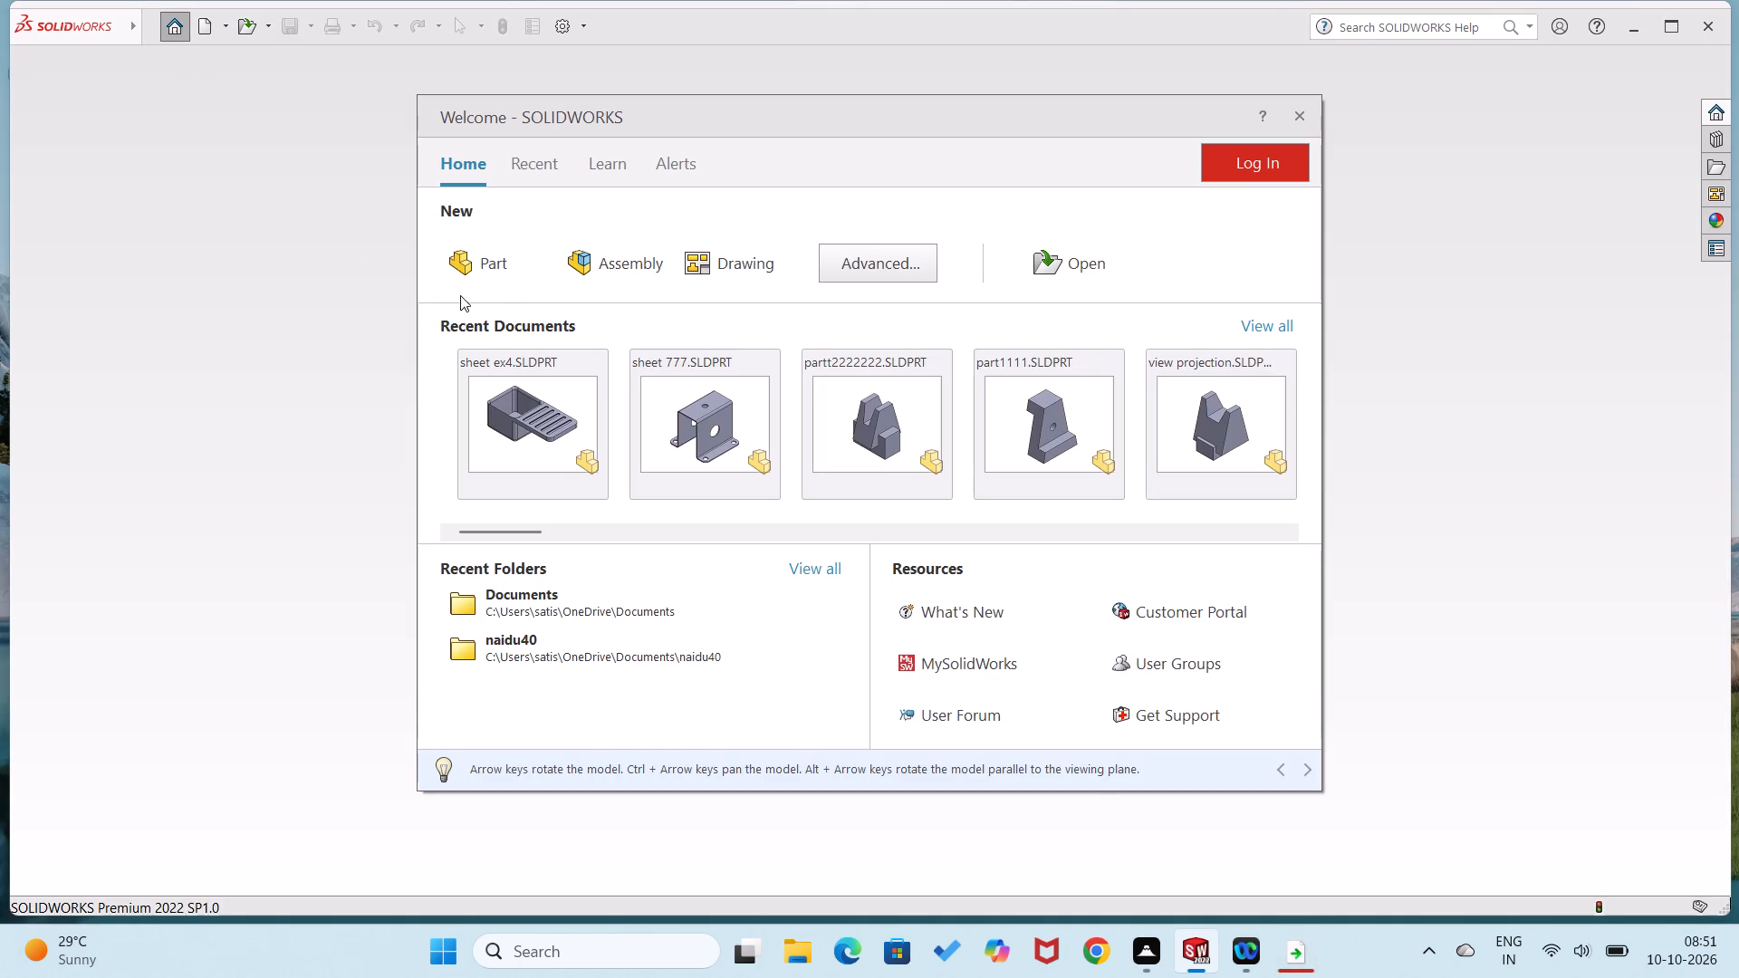
pyautogui.click(491, 279)
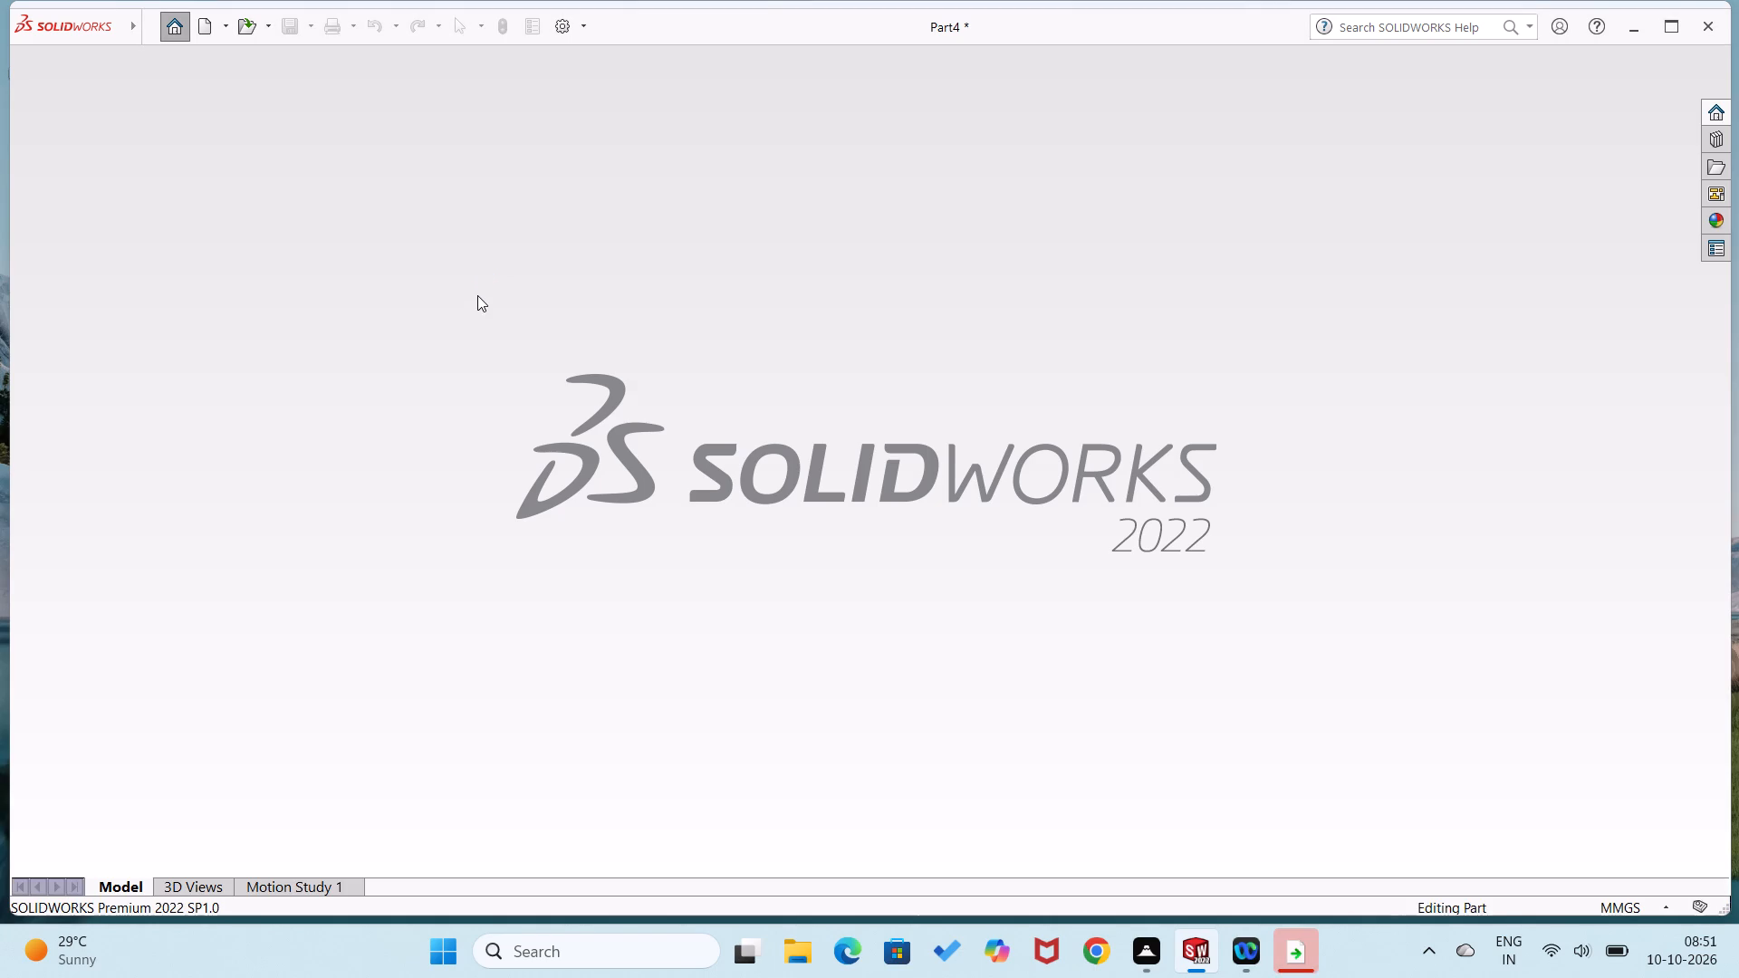
# Start a sketch on the Front Plane and draw a corner rectangle from the origin, about 350 by 209 mm.
pyautogui.rightClick(87, 342)
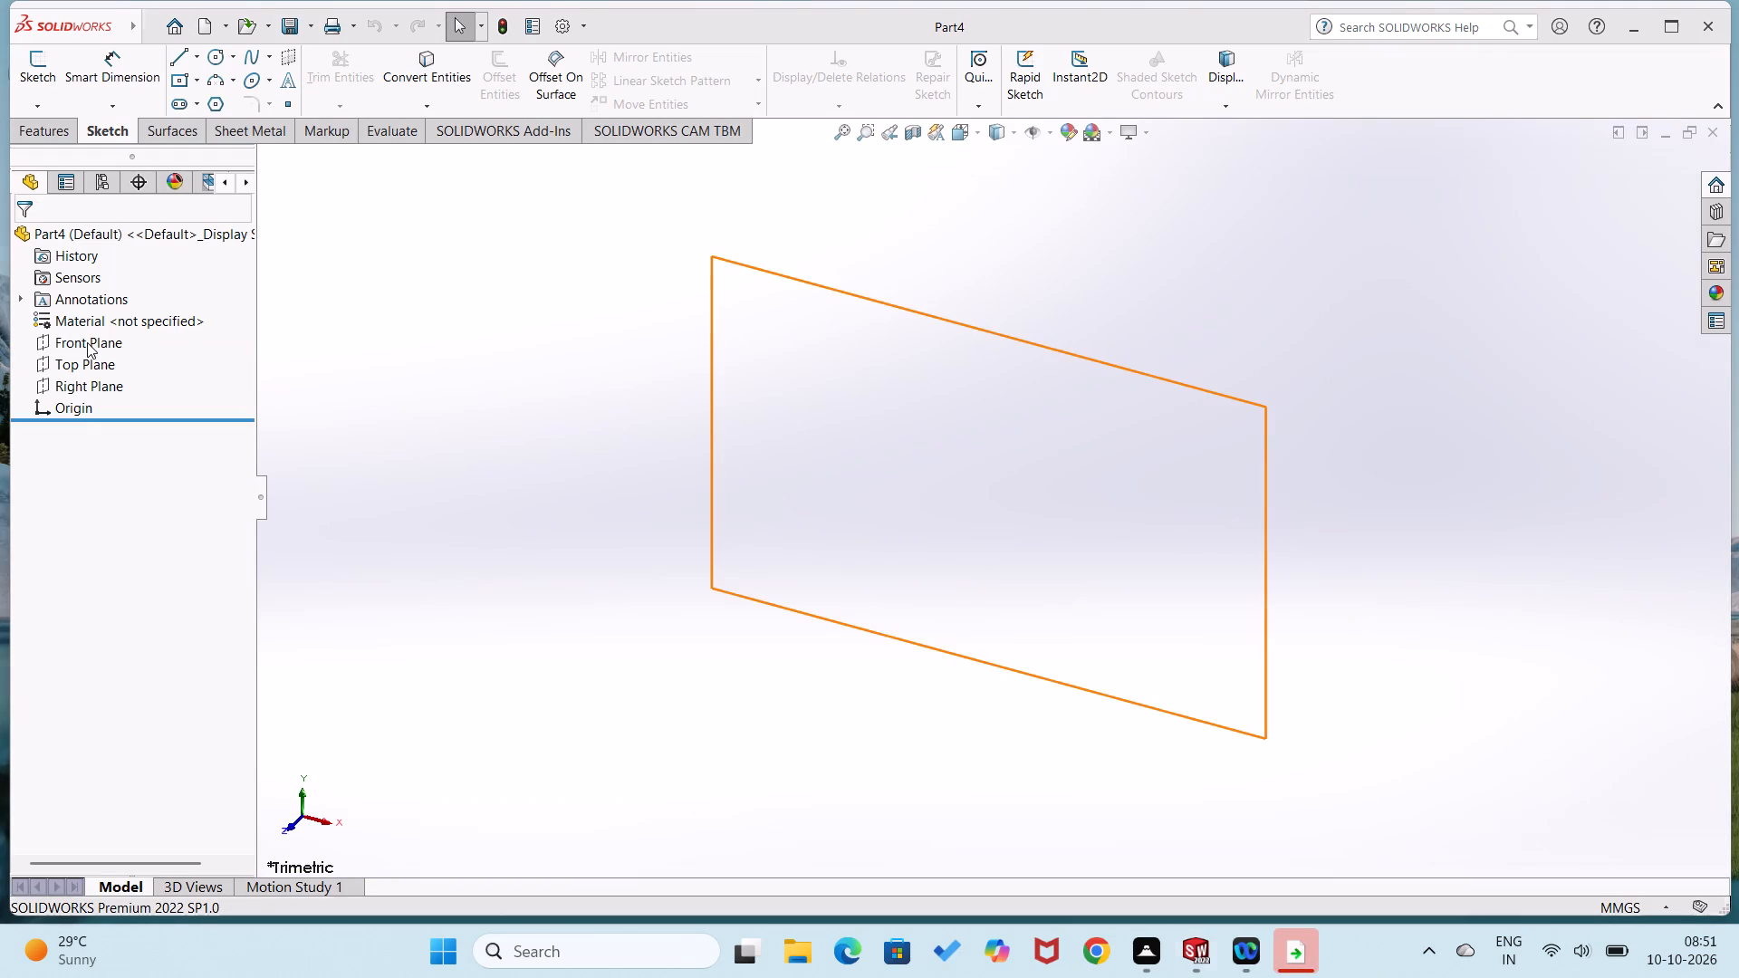
pyautogui.click(106, 310)
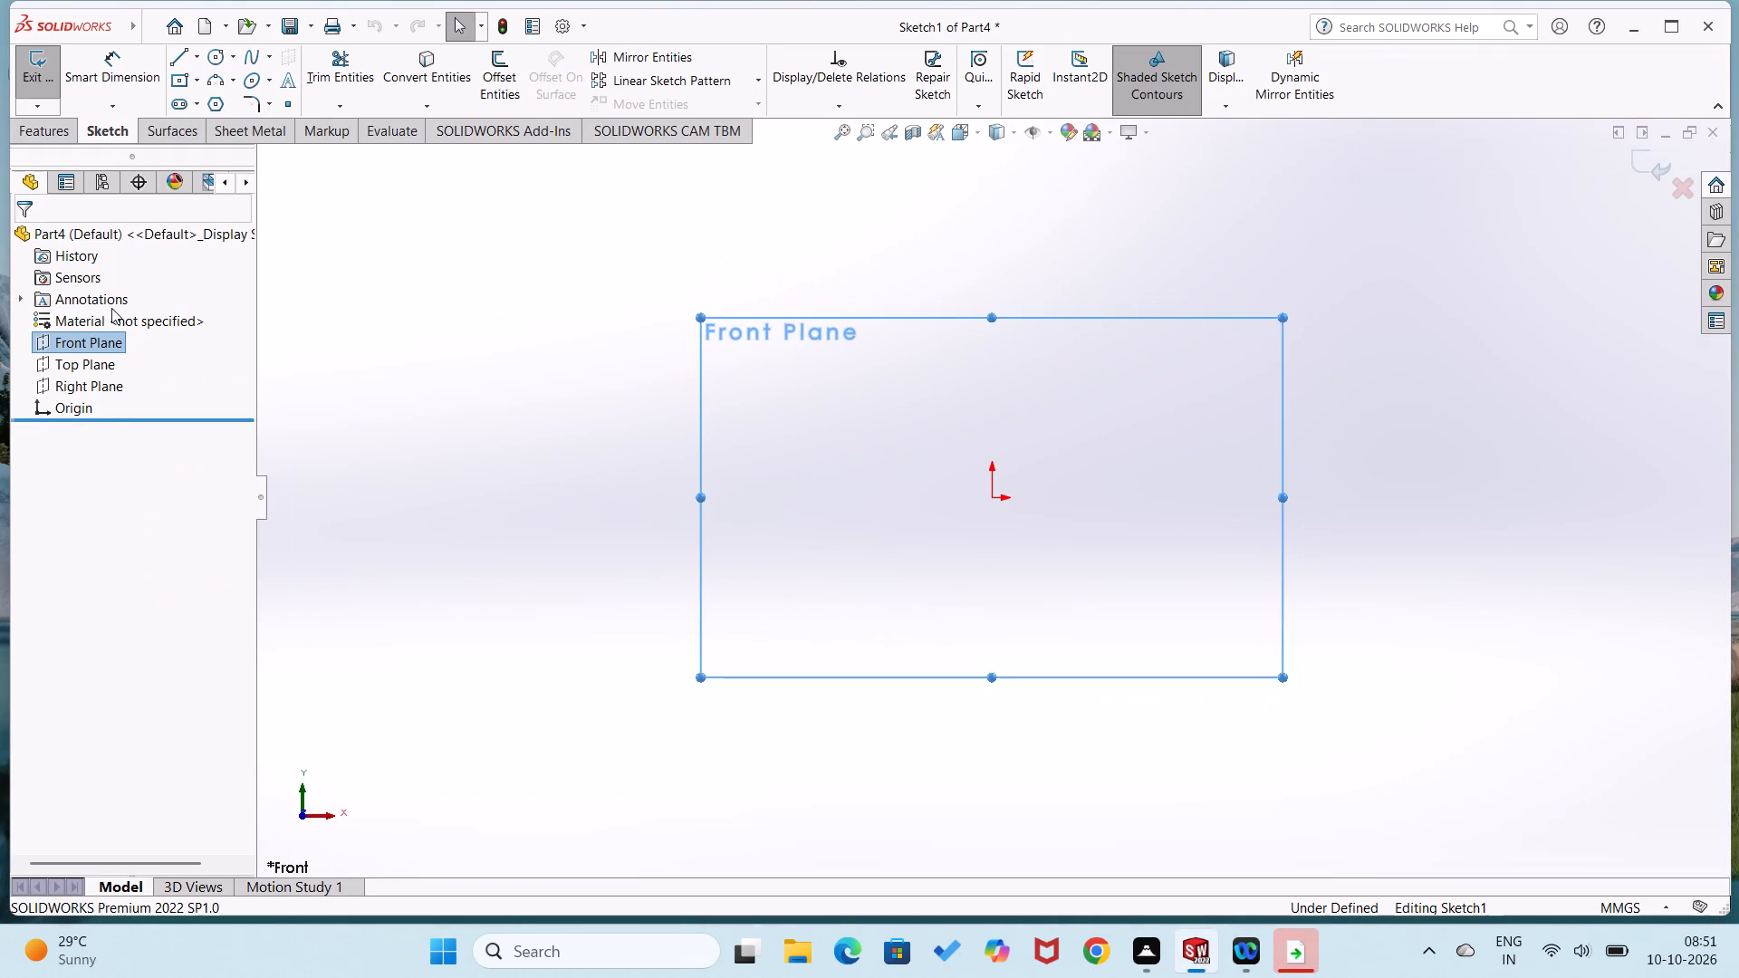
pyautogui.moveTo(850, 523); pyautogui.dragTo(1056, 686, button='right')
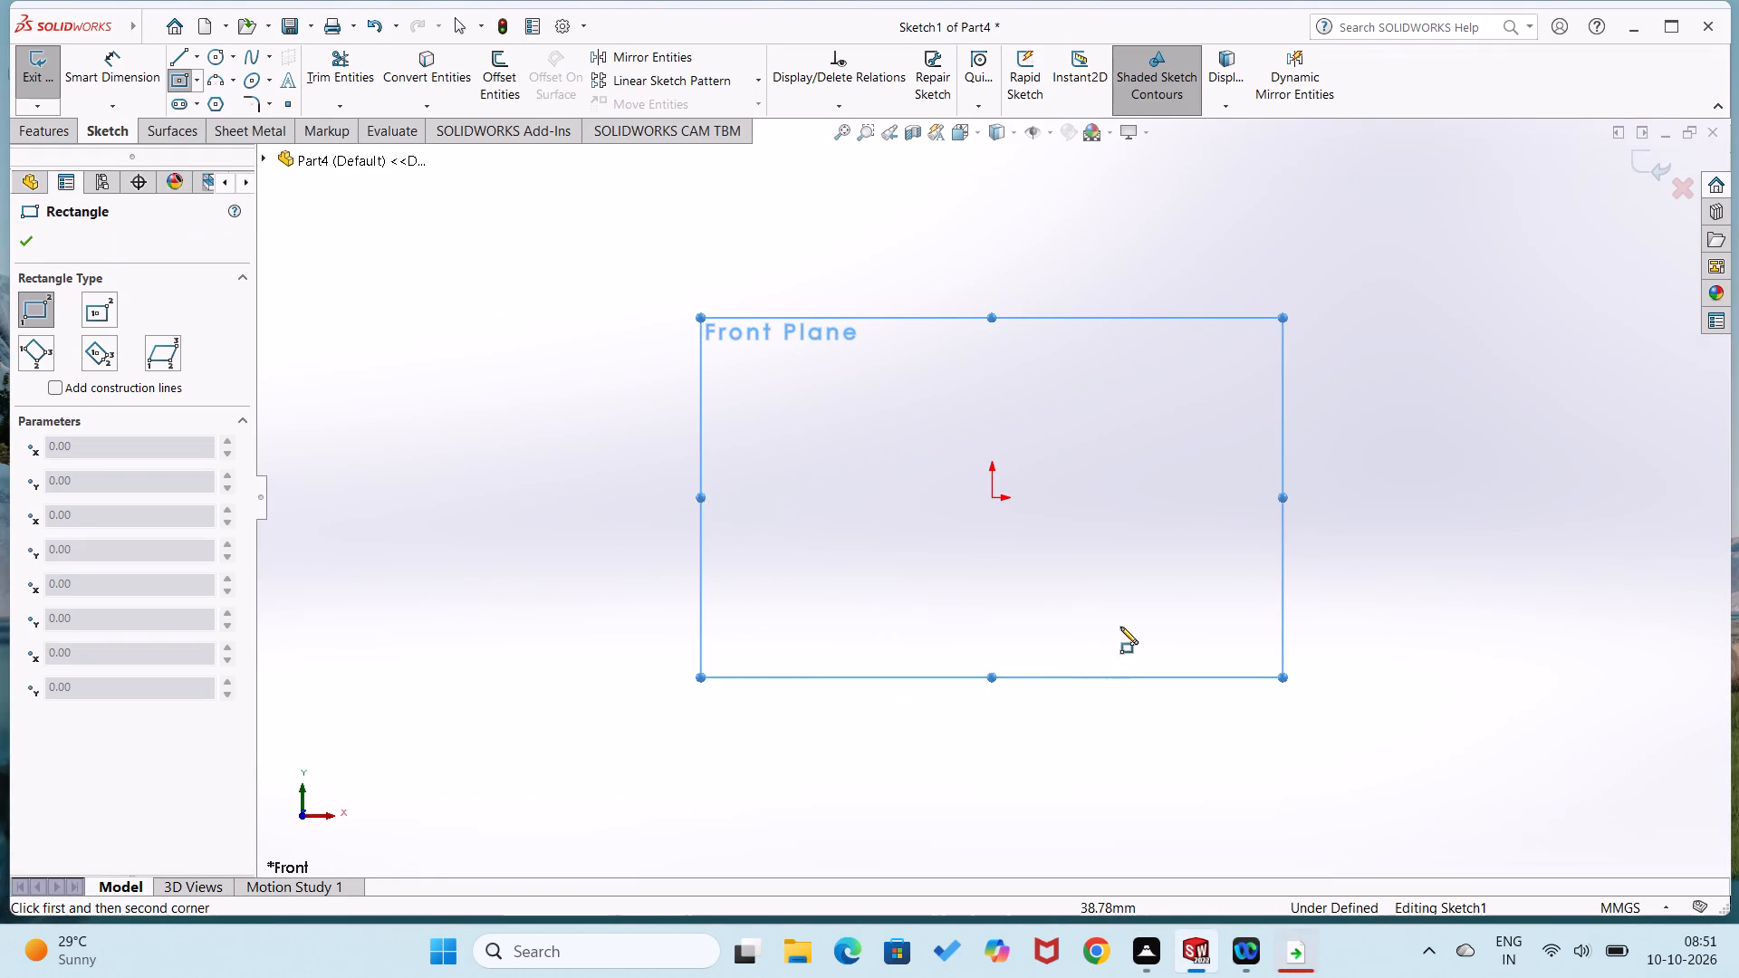
pyautogui.click(989, 495)
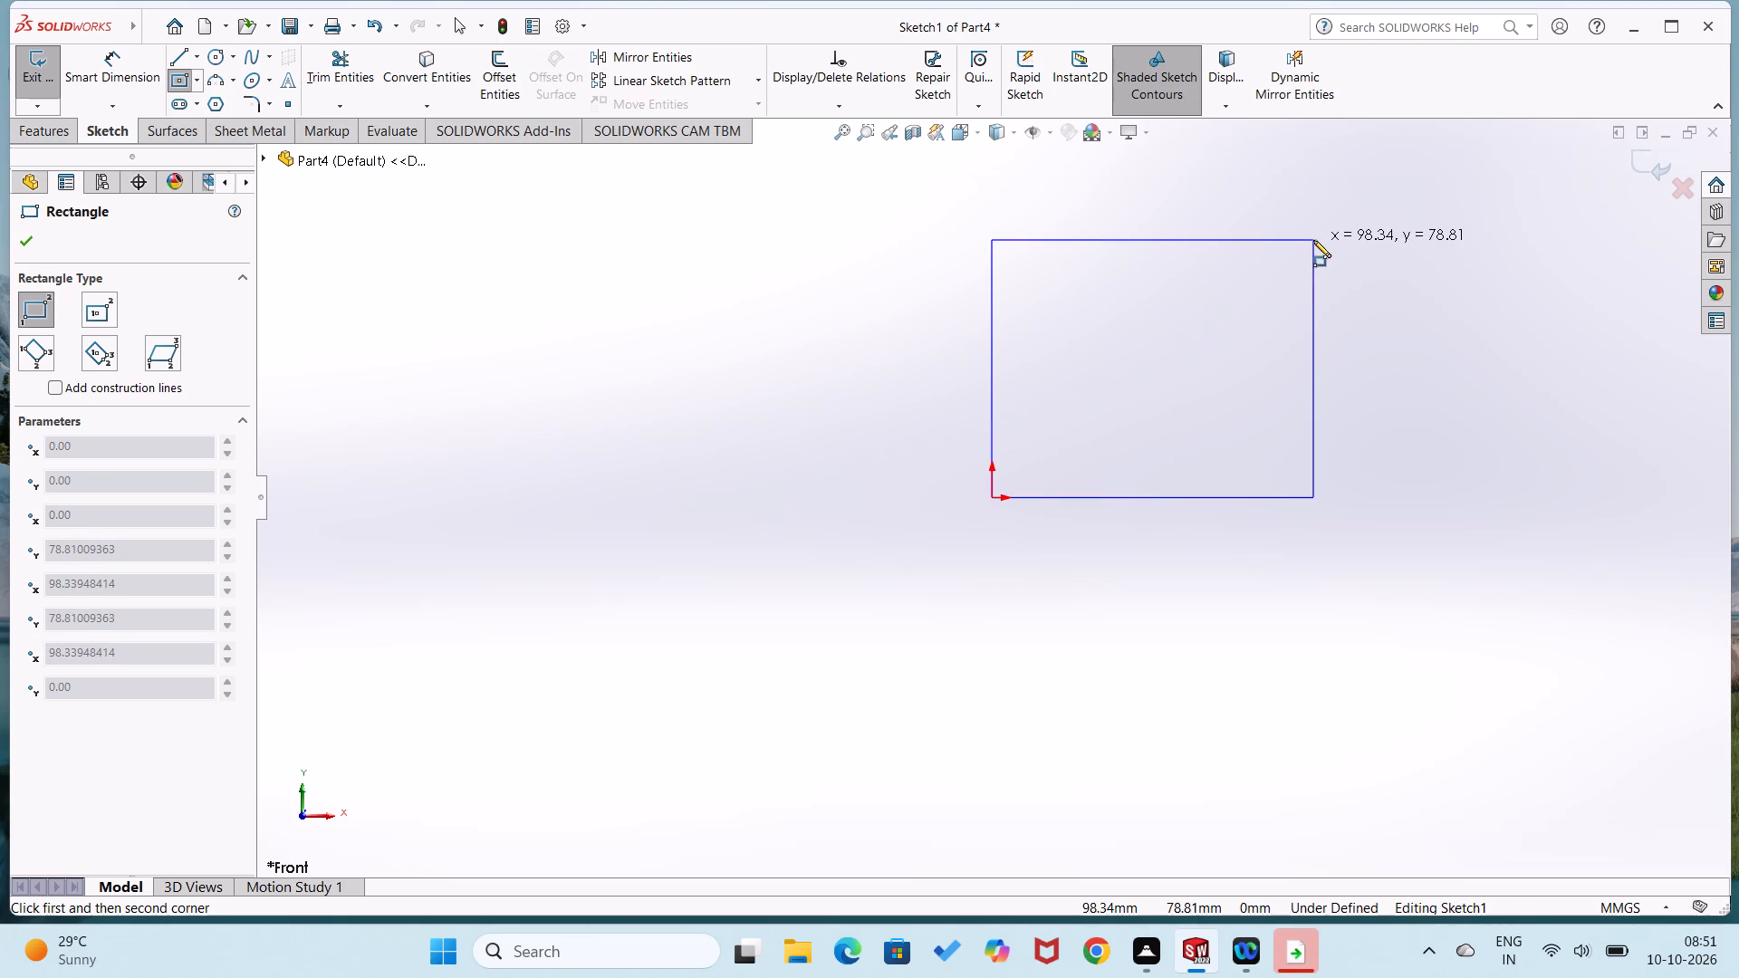
pyautogui.scroll(4, 1321, 239)
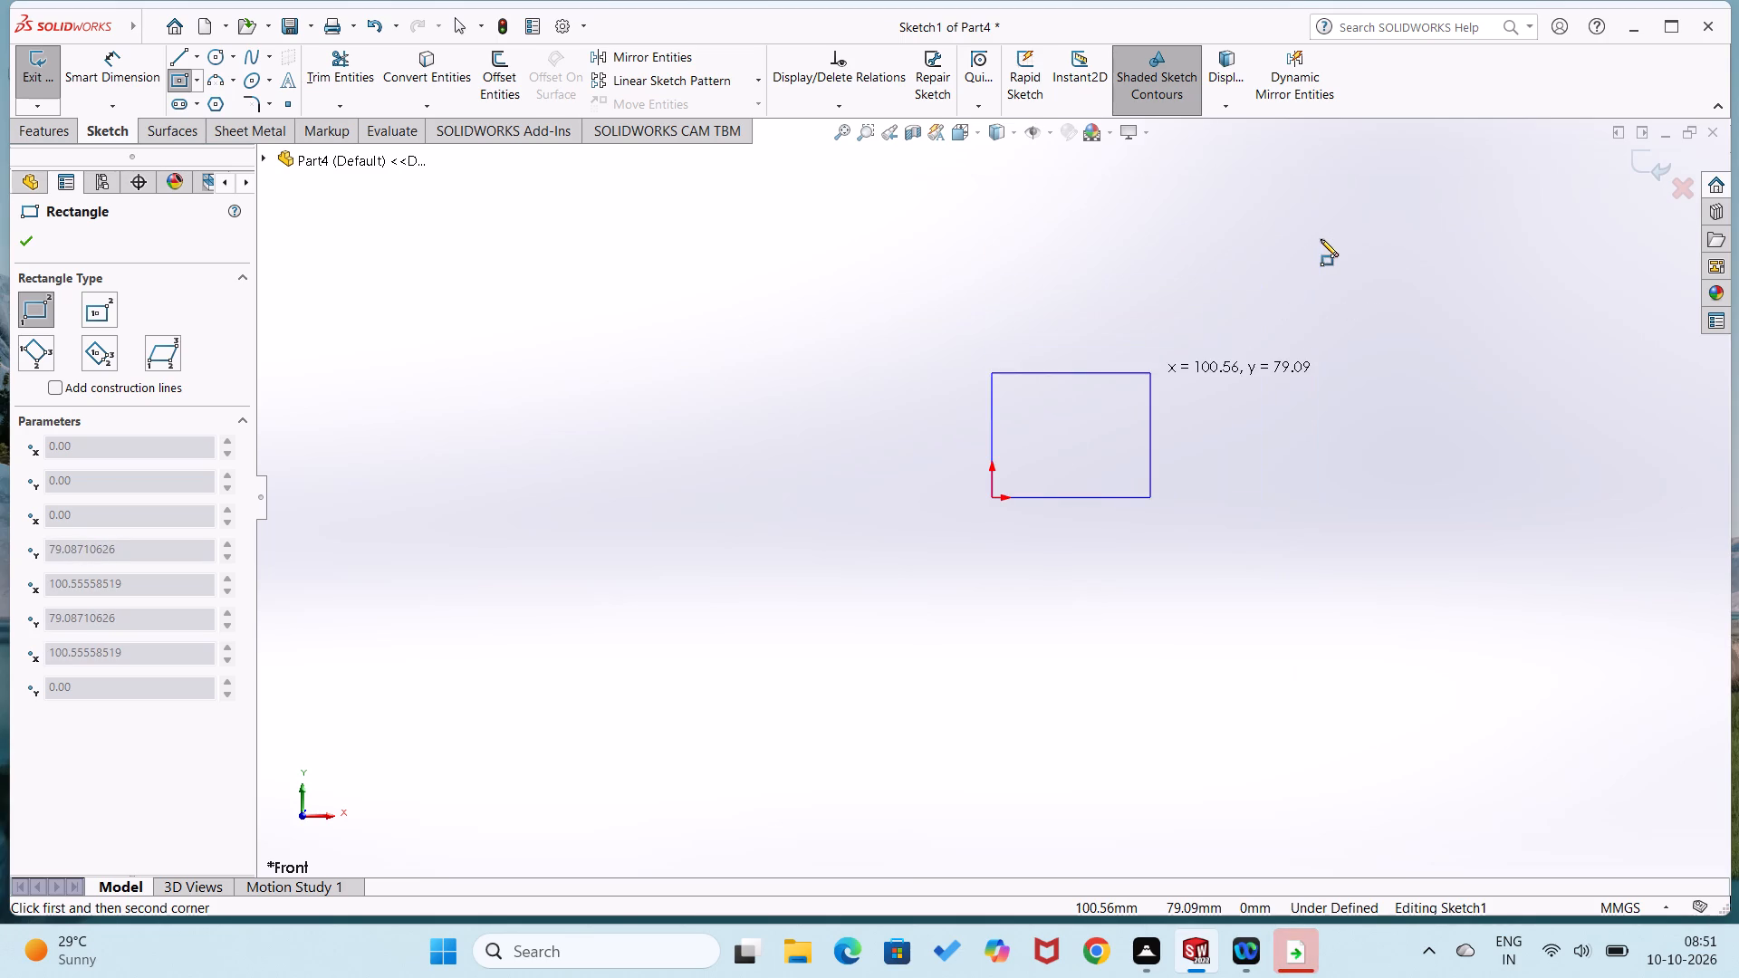
pyautogui.click(1544, 168)
# Dimension the rectangle's bottom edge to 1500 mm and its left edge to 1300 mm.
pyautogui.moveTo(1070, 676); pyautogui.dragTo(1053, 496, button='right')
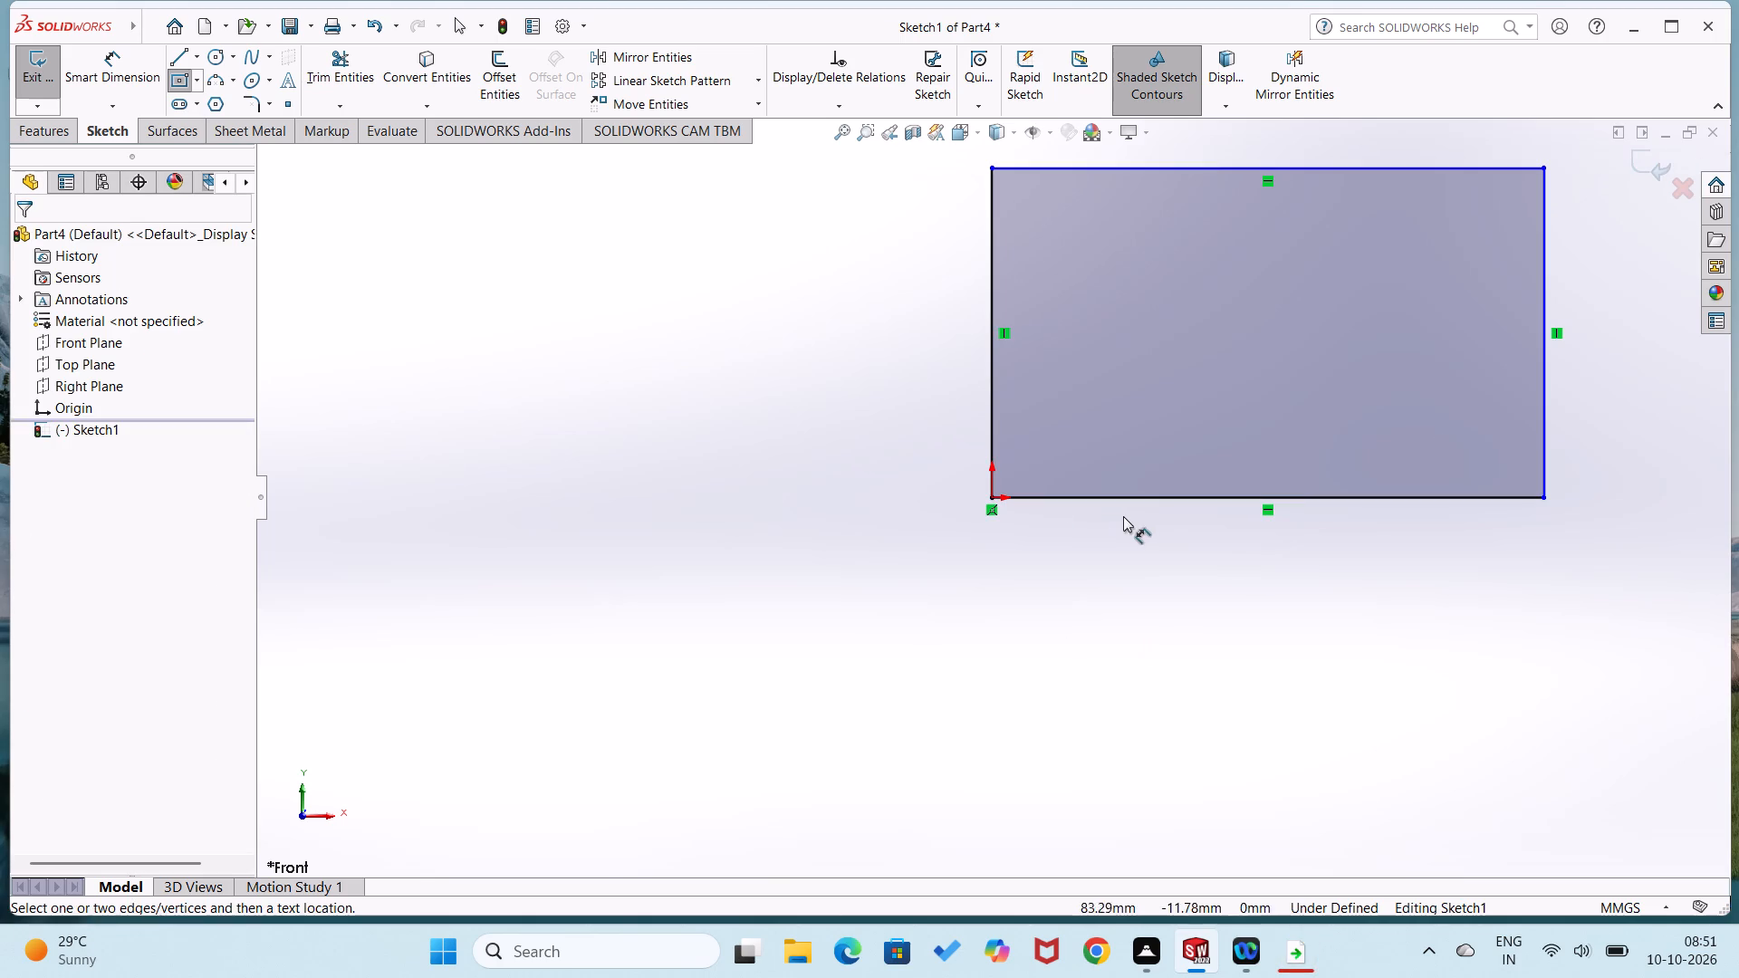
pyautogui.click(1148, 503)
pyautogui.click(1184, 559)
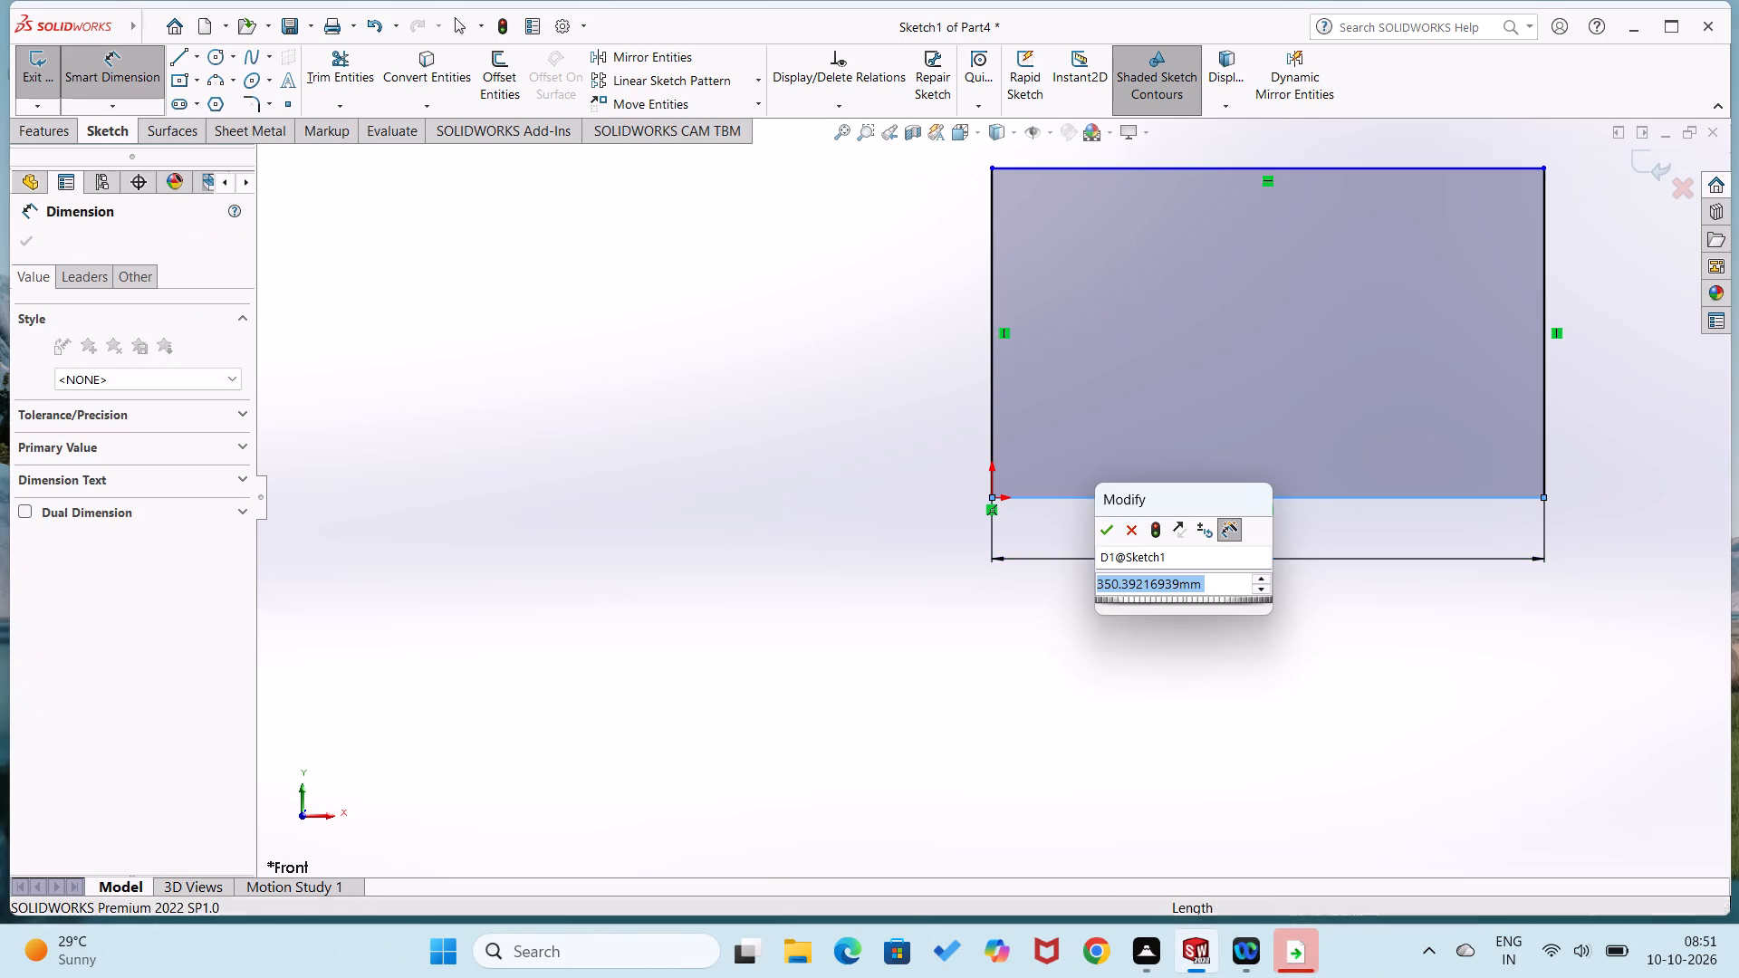
pyautogui.write('150')
pyautogui.press('0')
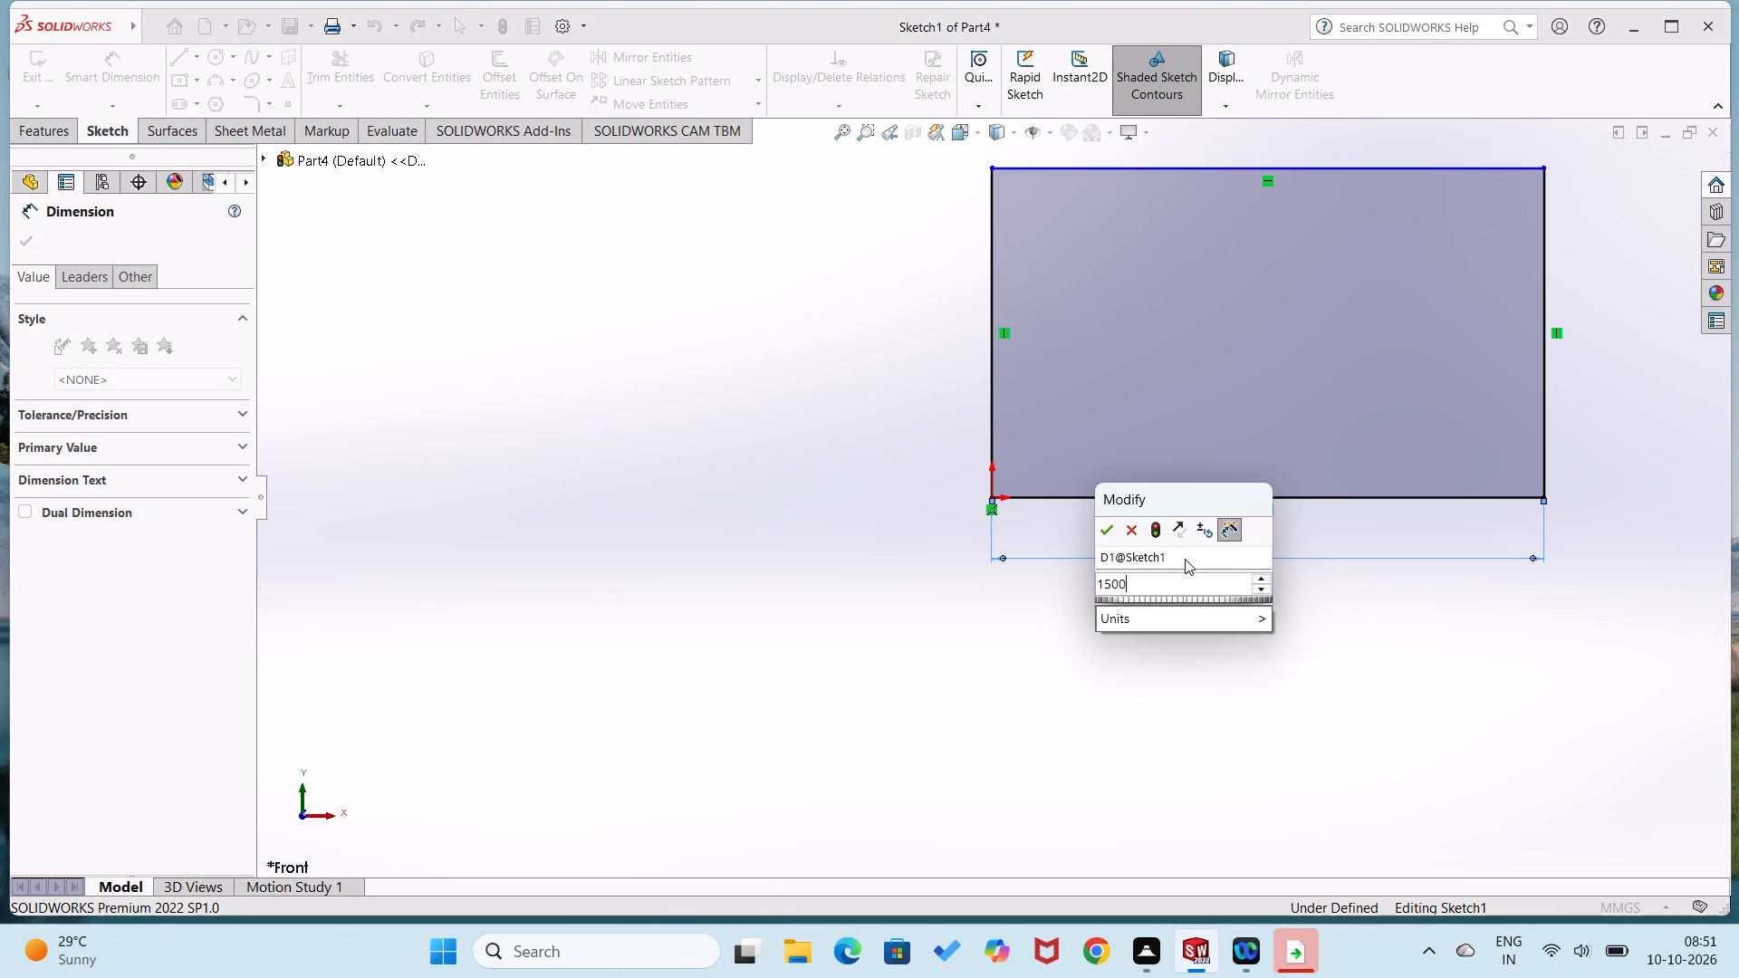
pyautogui.press('Return')
pyautogui.click(1118, 612)
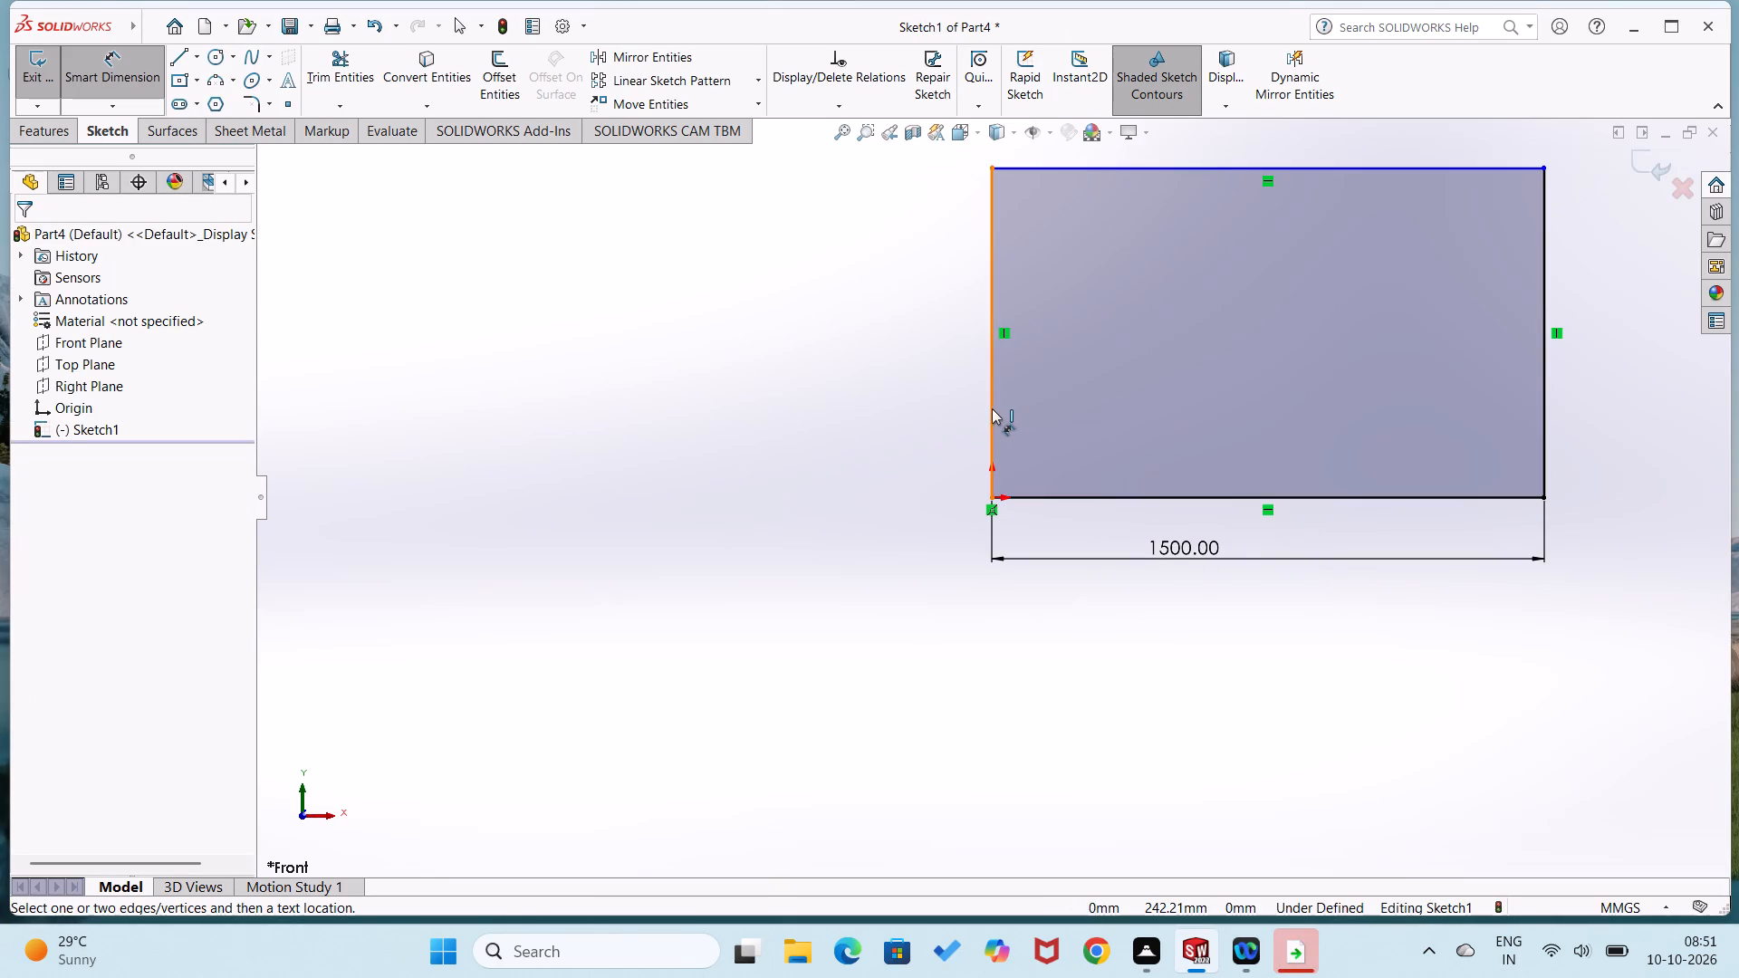
pyautogui.click(992, 408)
pyautogui.click(956, 409)
pyautogui.press('1')
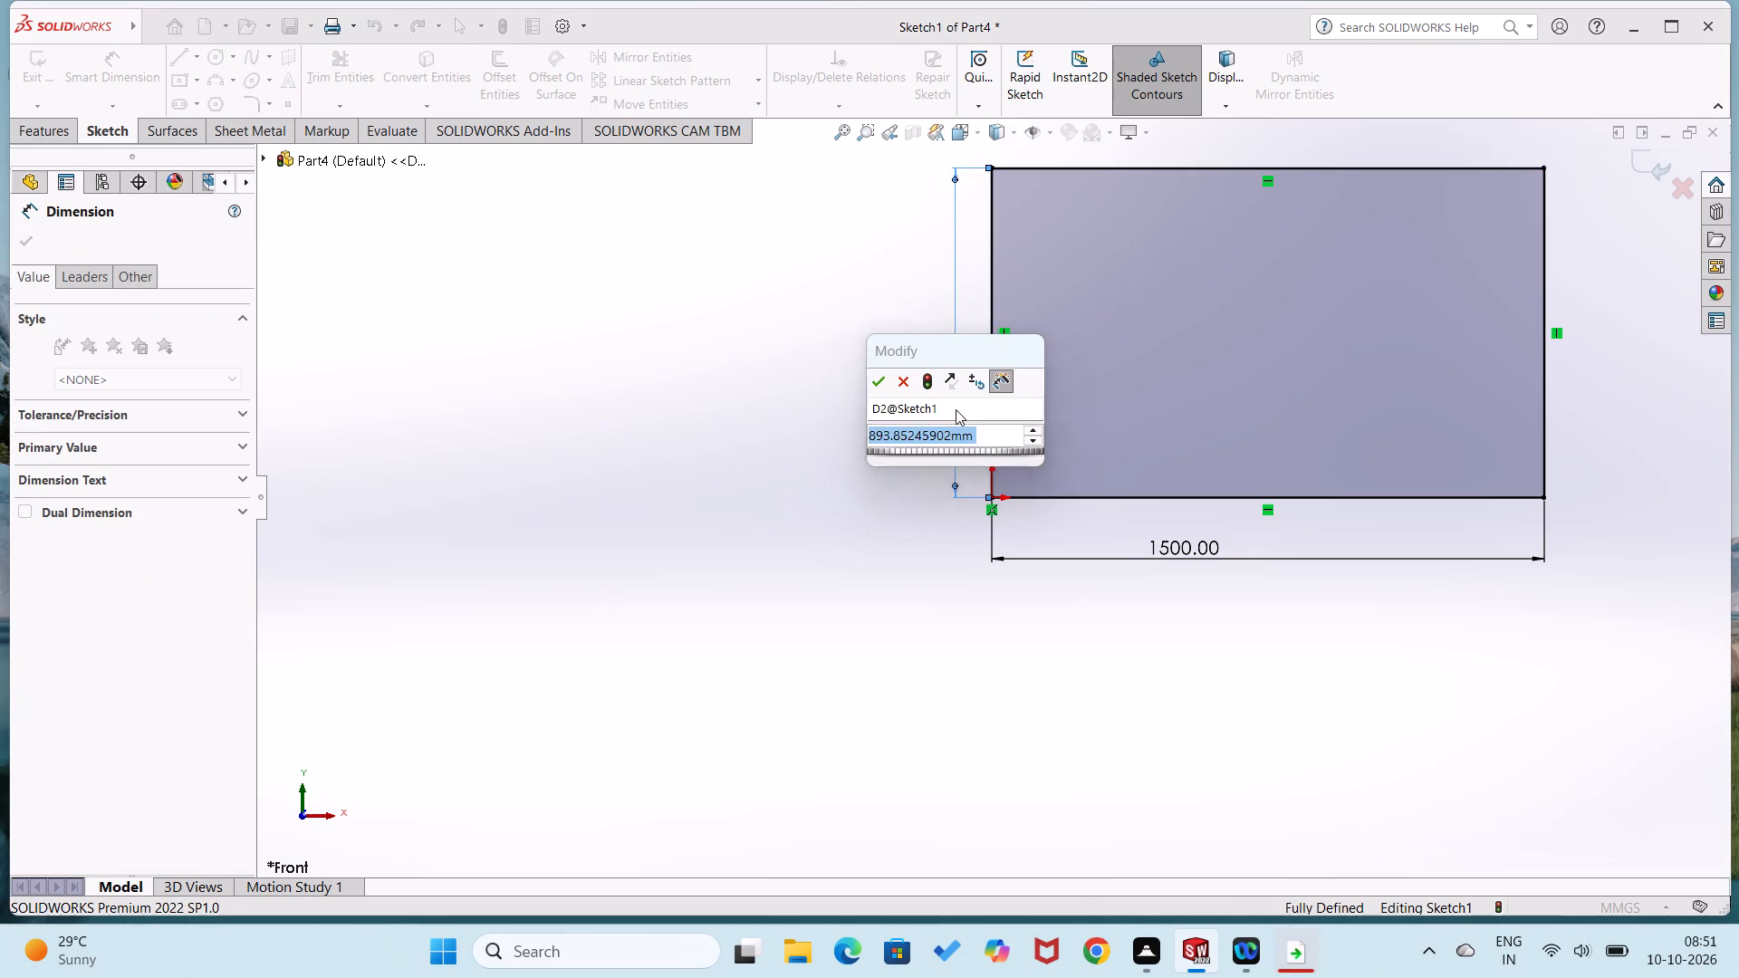
pyautogui.write('300')
pyautogui.press('Return')
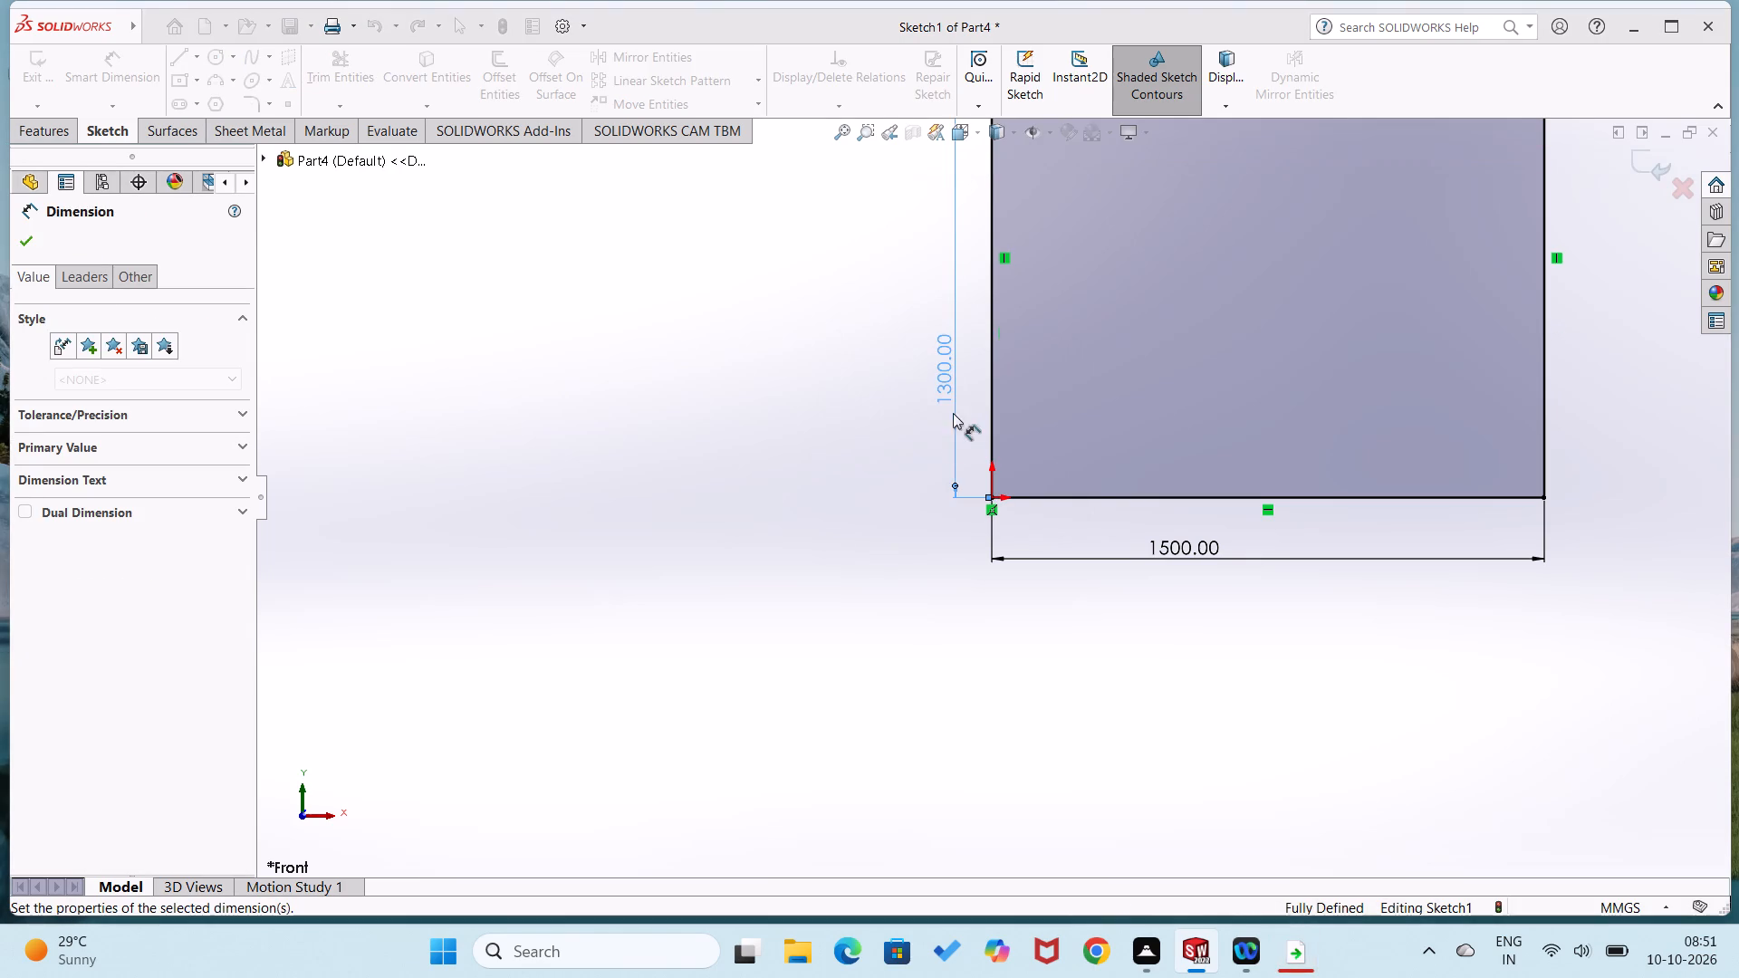
pyautogui.click(884, 480)
# Extrude the 1500 by 1300 mm rectangle as a blind boss 20 mm thick.
pyautogui.scroll(3, 884, 480)
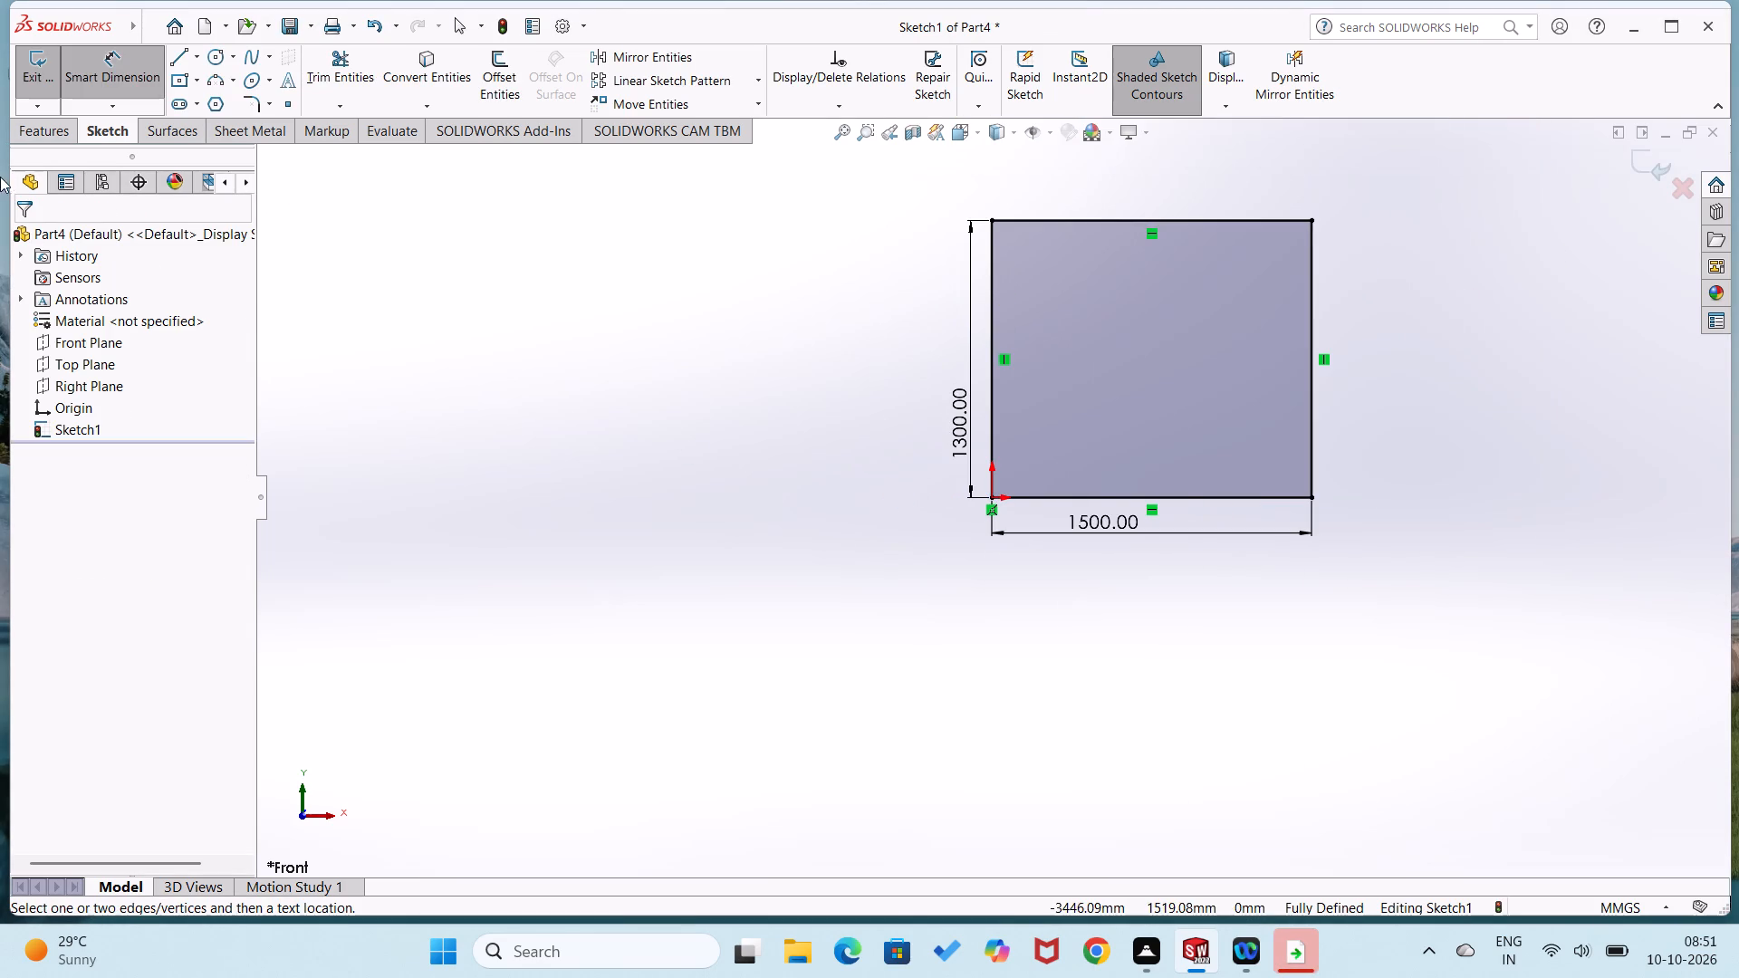
pyautogui.click(48, 131)
pyautogui.click(48, 97)
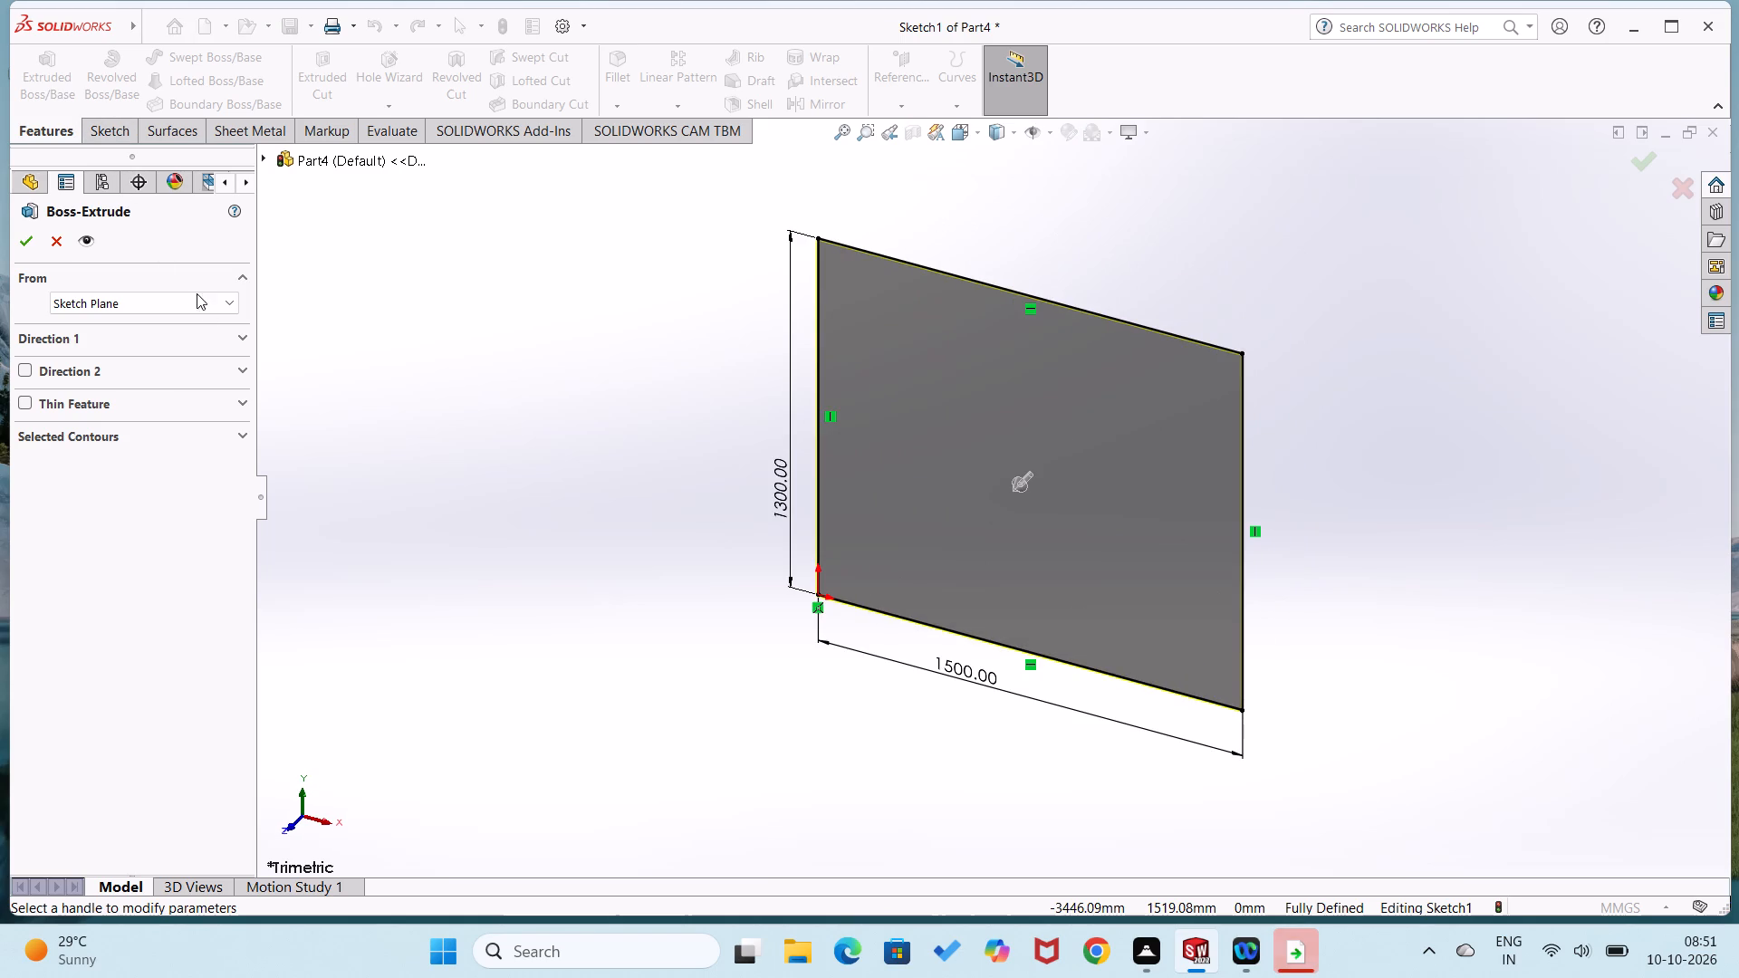
pyautogui.click(245, 340)
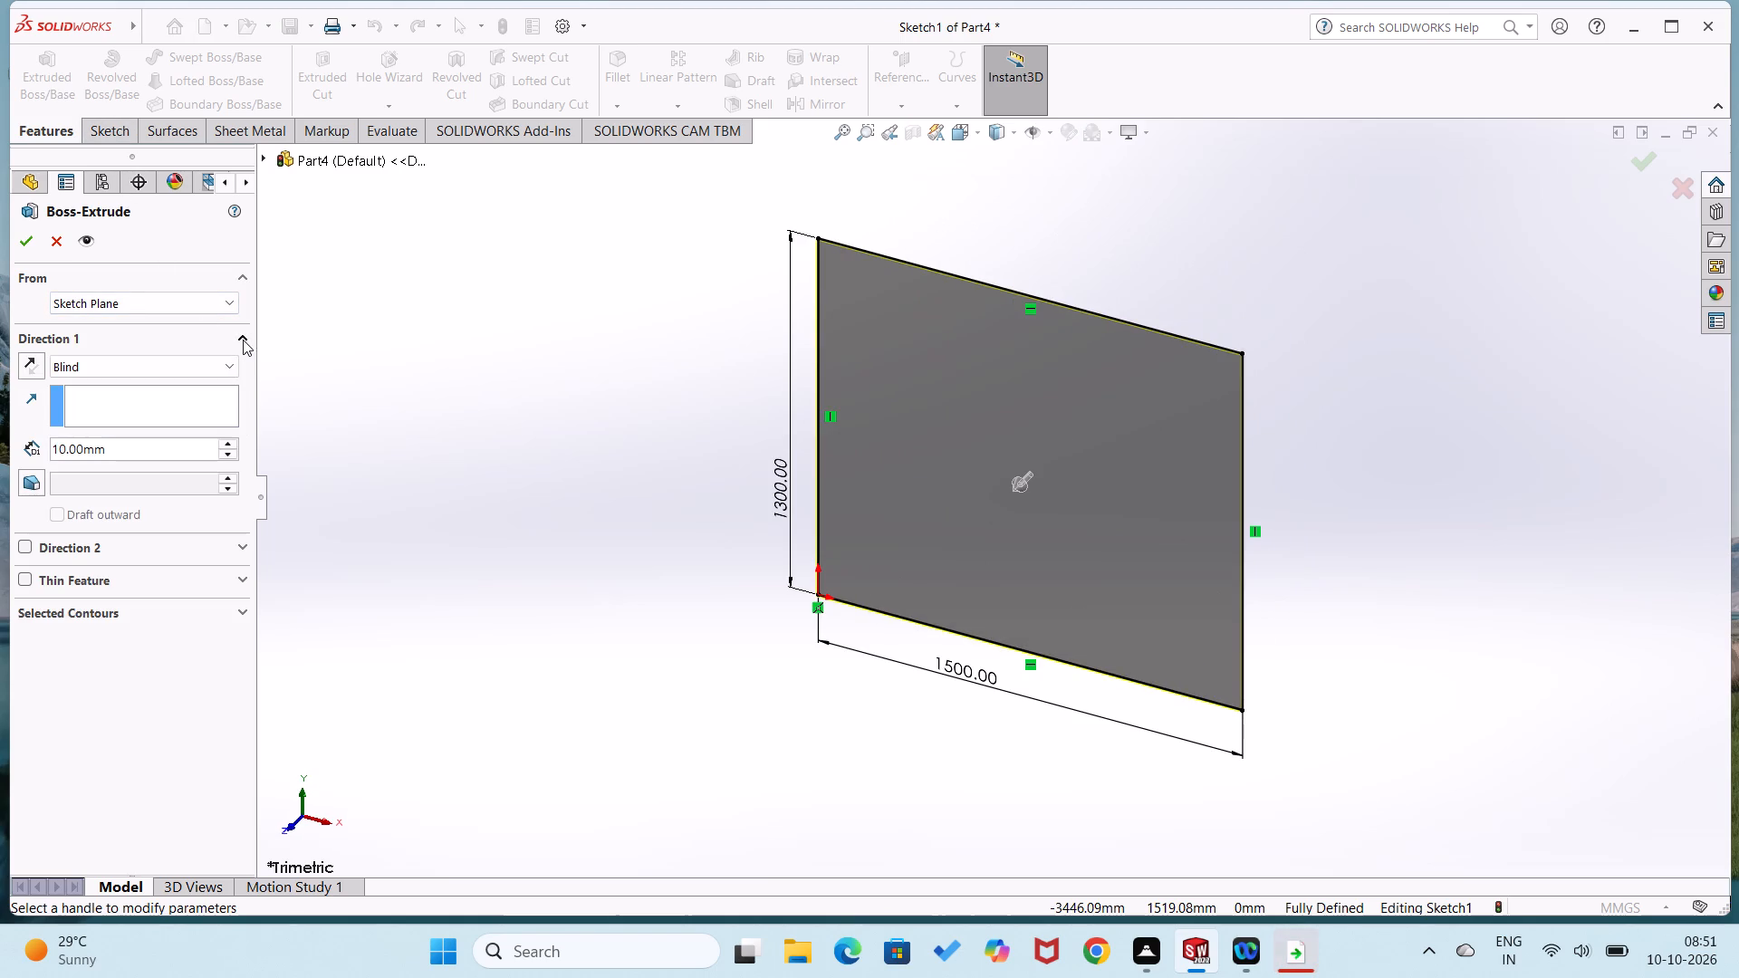
pyautogui.moveTo(432, 487); pyautogui.dragTo(392, 604, button='middle')
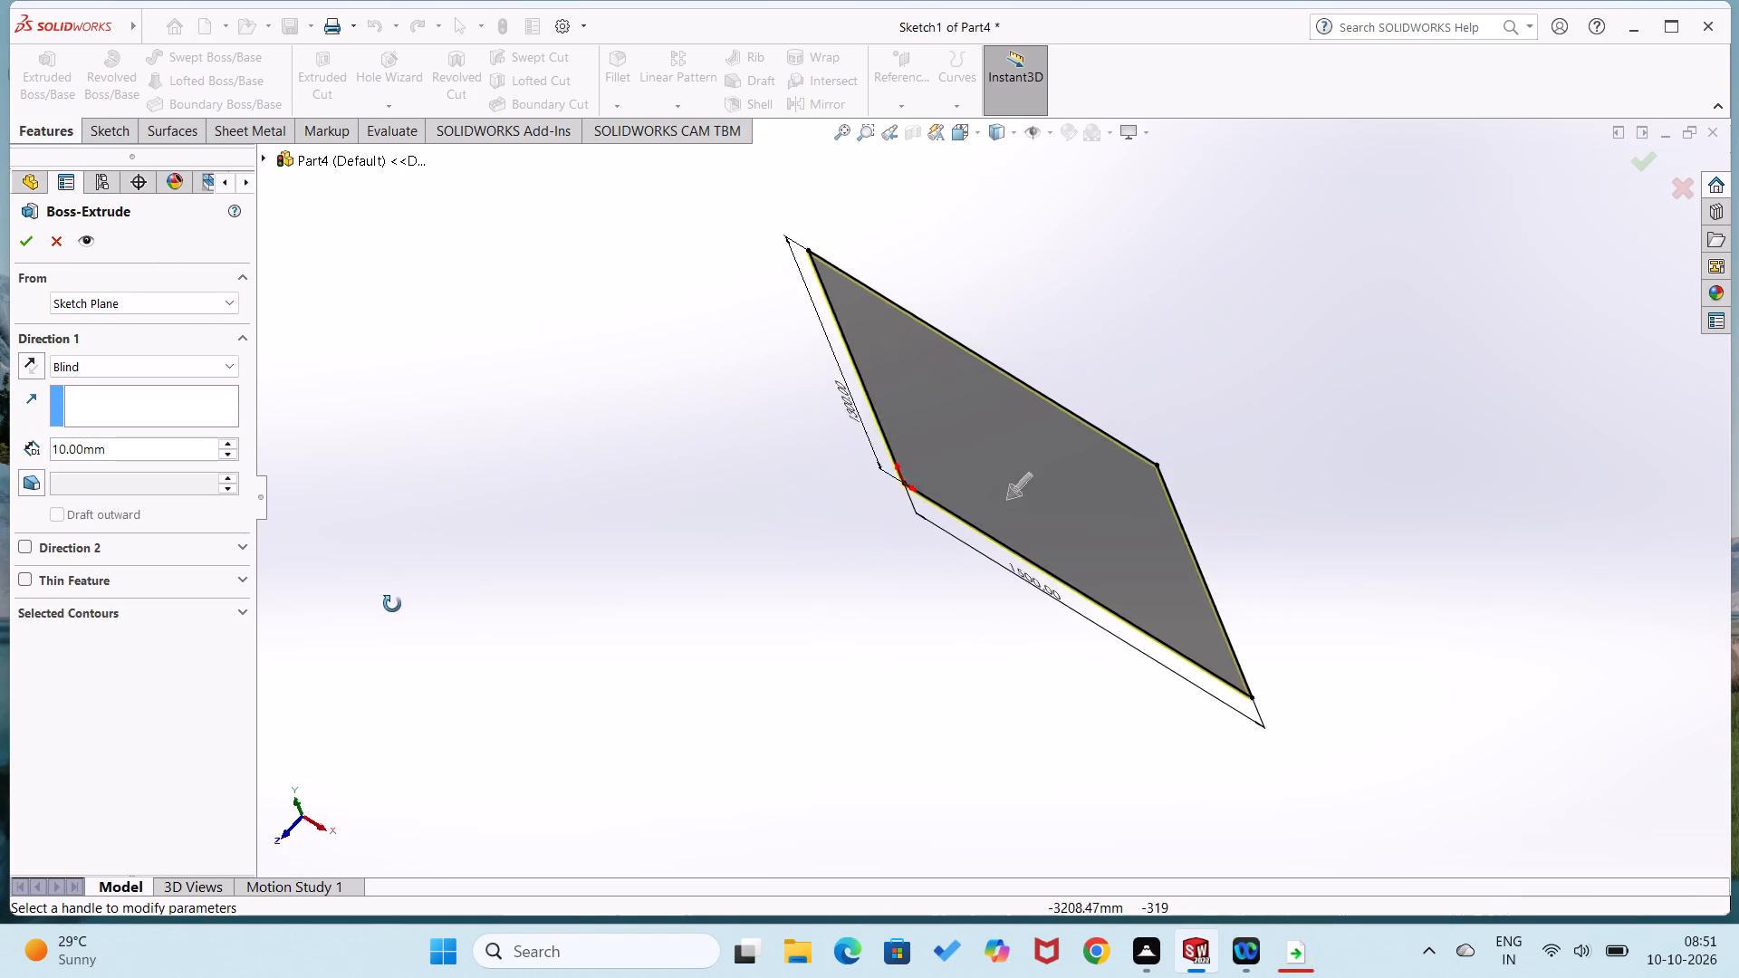
pyautogui.moveTo(392, 604); pyautogui.dragTo(380, 625, button='middle')
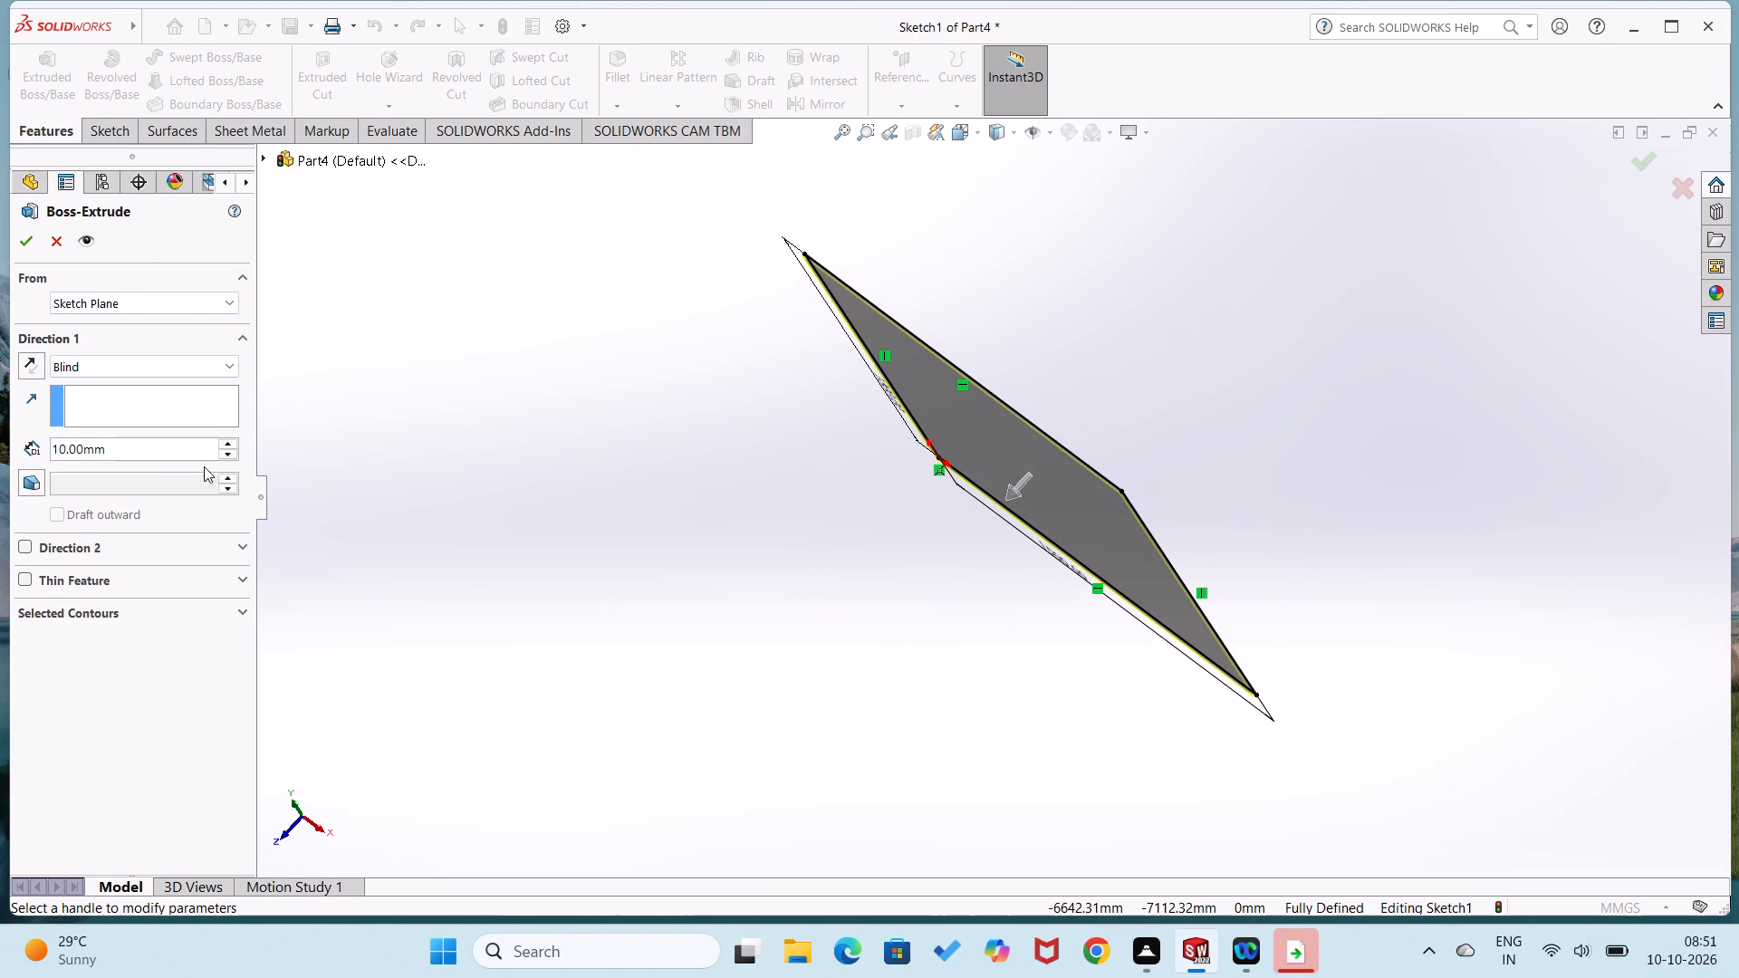
pyautogui.click(230, 441)
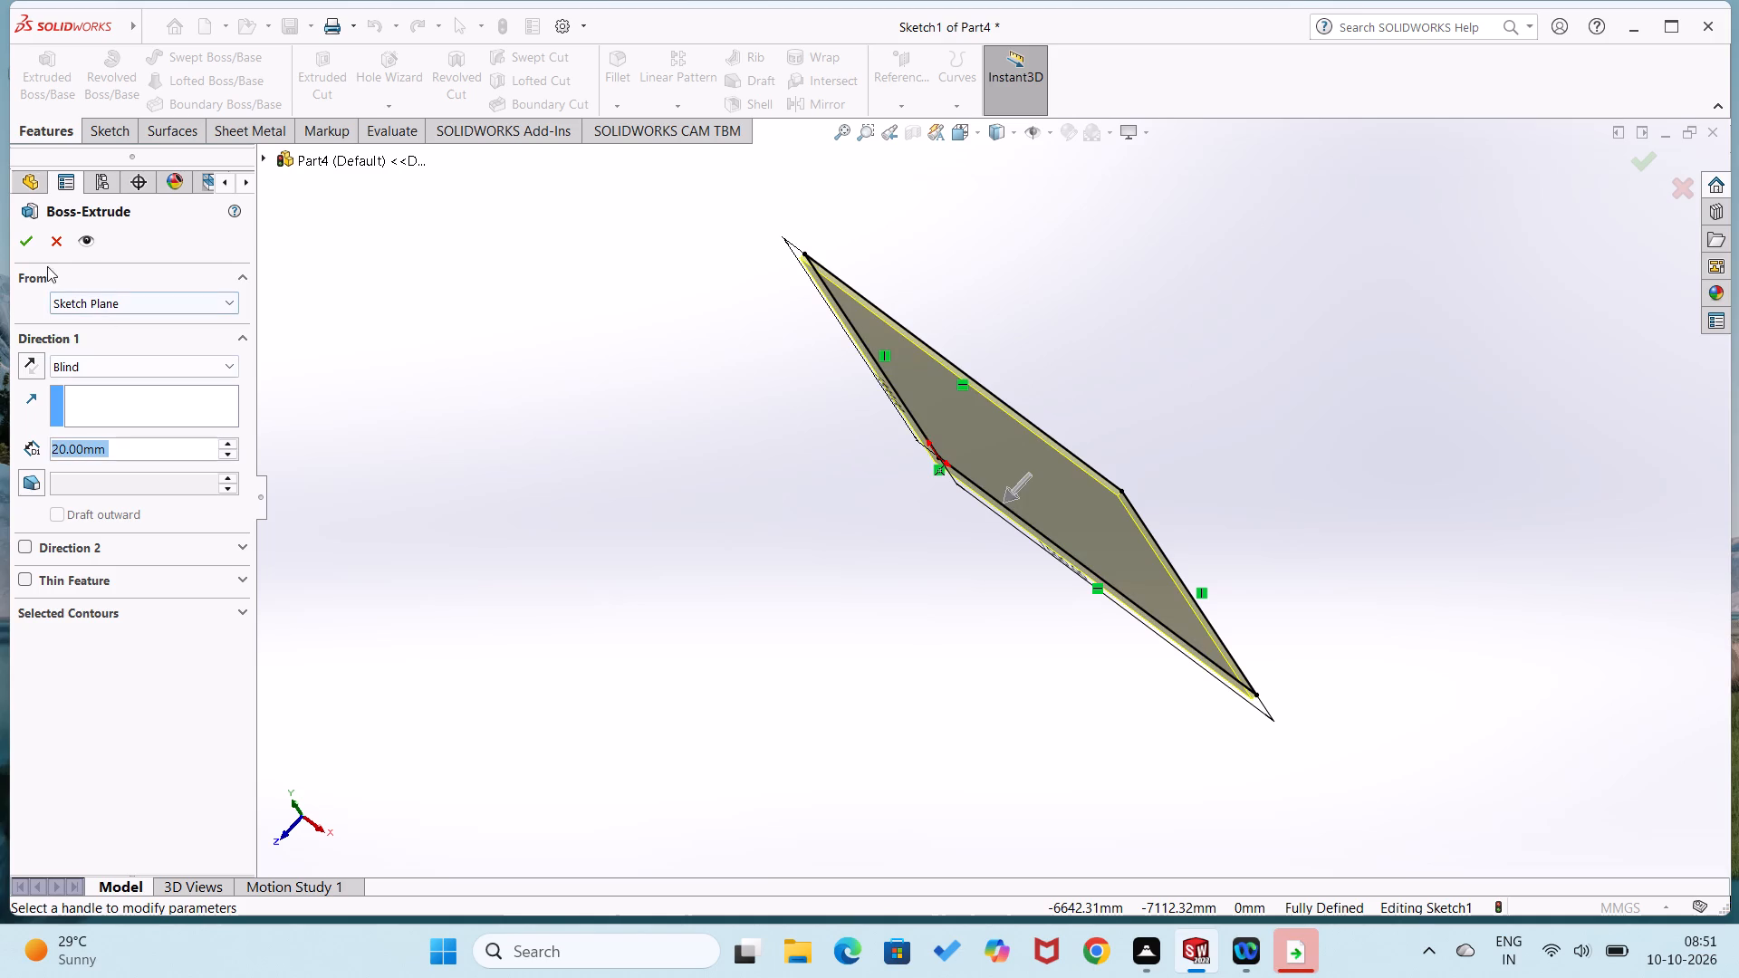
pyautogui.click(33, 241)
pyautogui.click(397, 483)
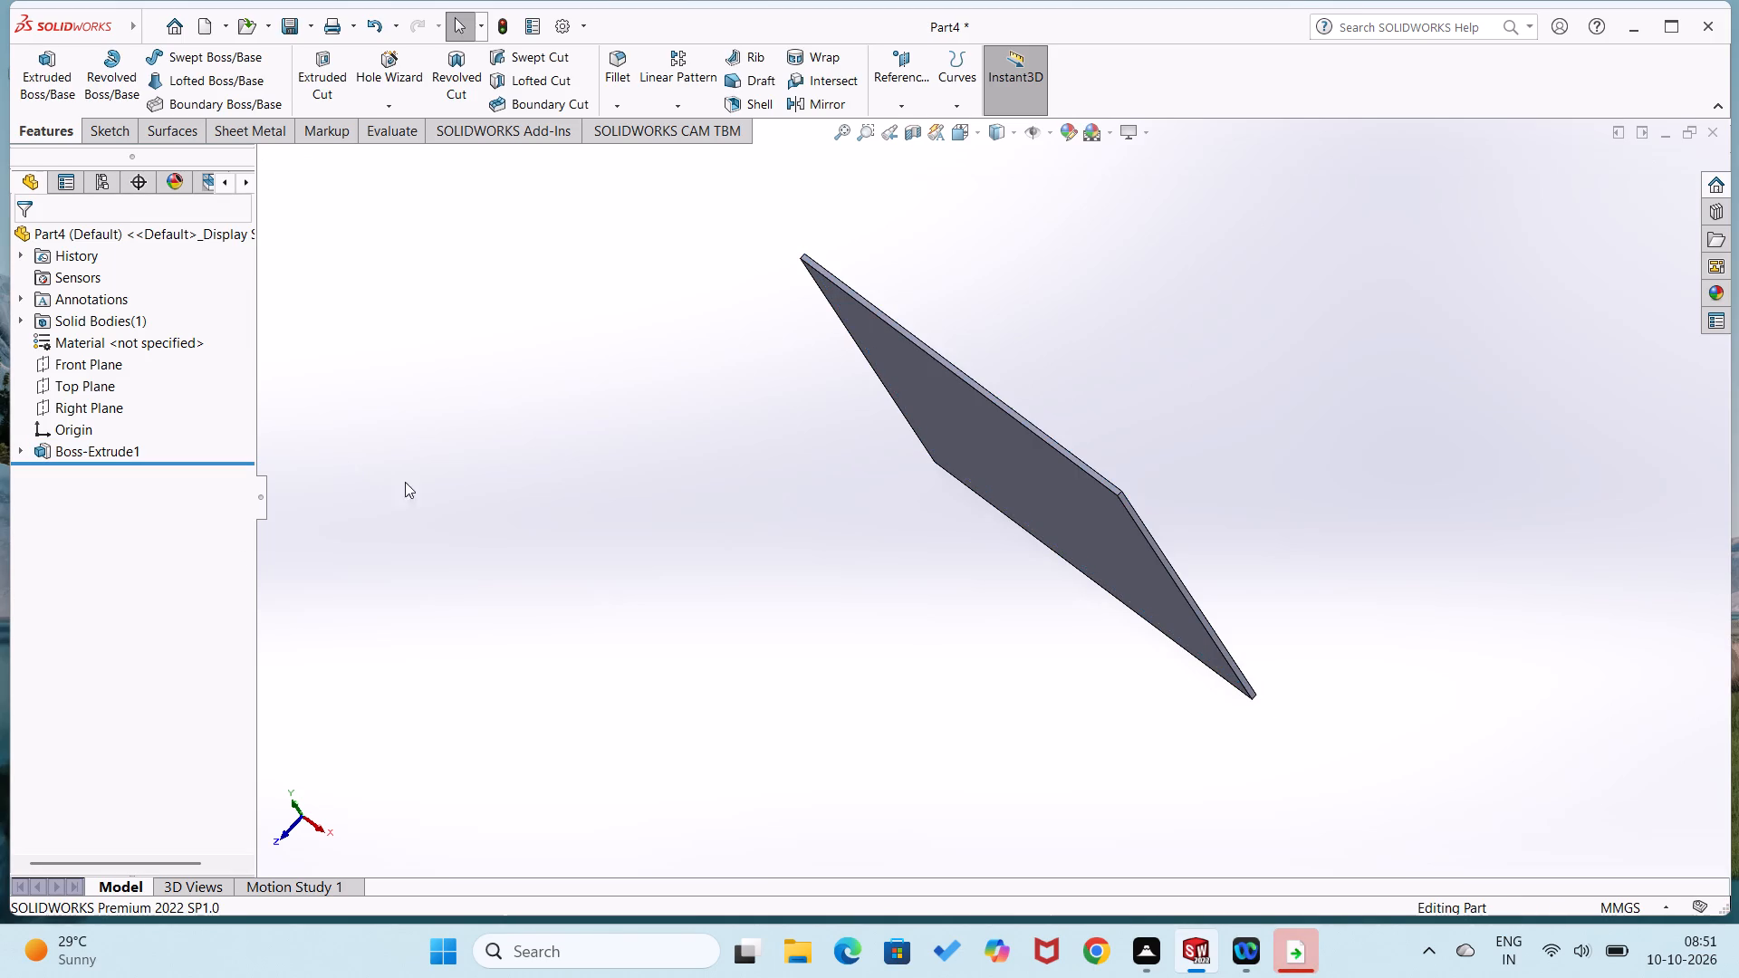
# Start a sketch on the plate's back face and draw a tall corner rectangle inside its outline.
pyautogui.moveTo(601, 527); pyautogui.dragTo(591, 731, button='middle')
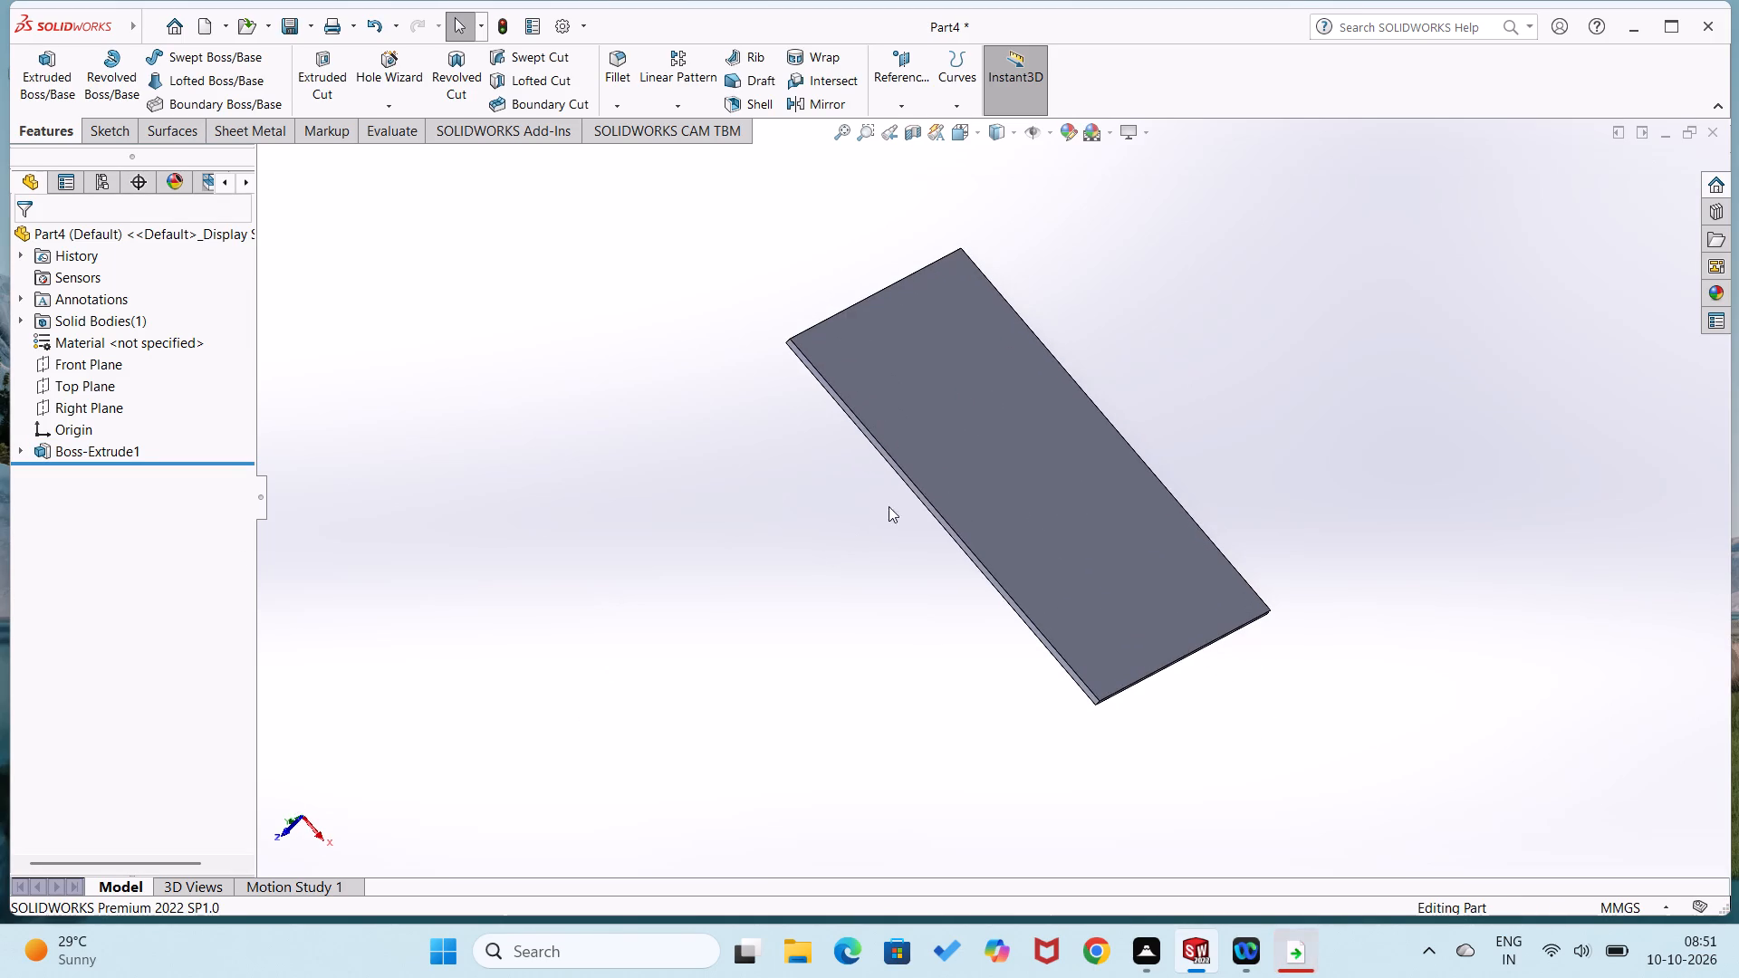
pyautogui.rightClick(959, 469)
pyautogui.click(999, 449)
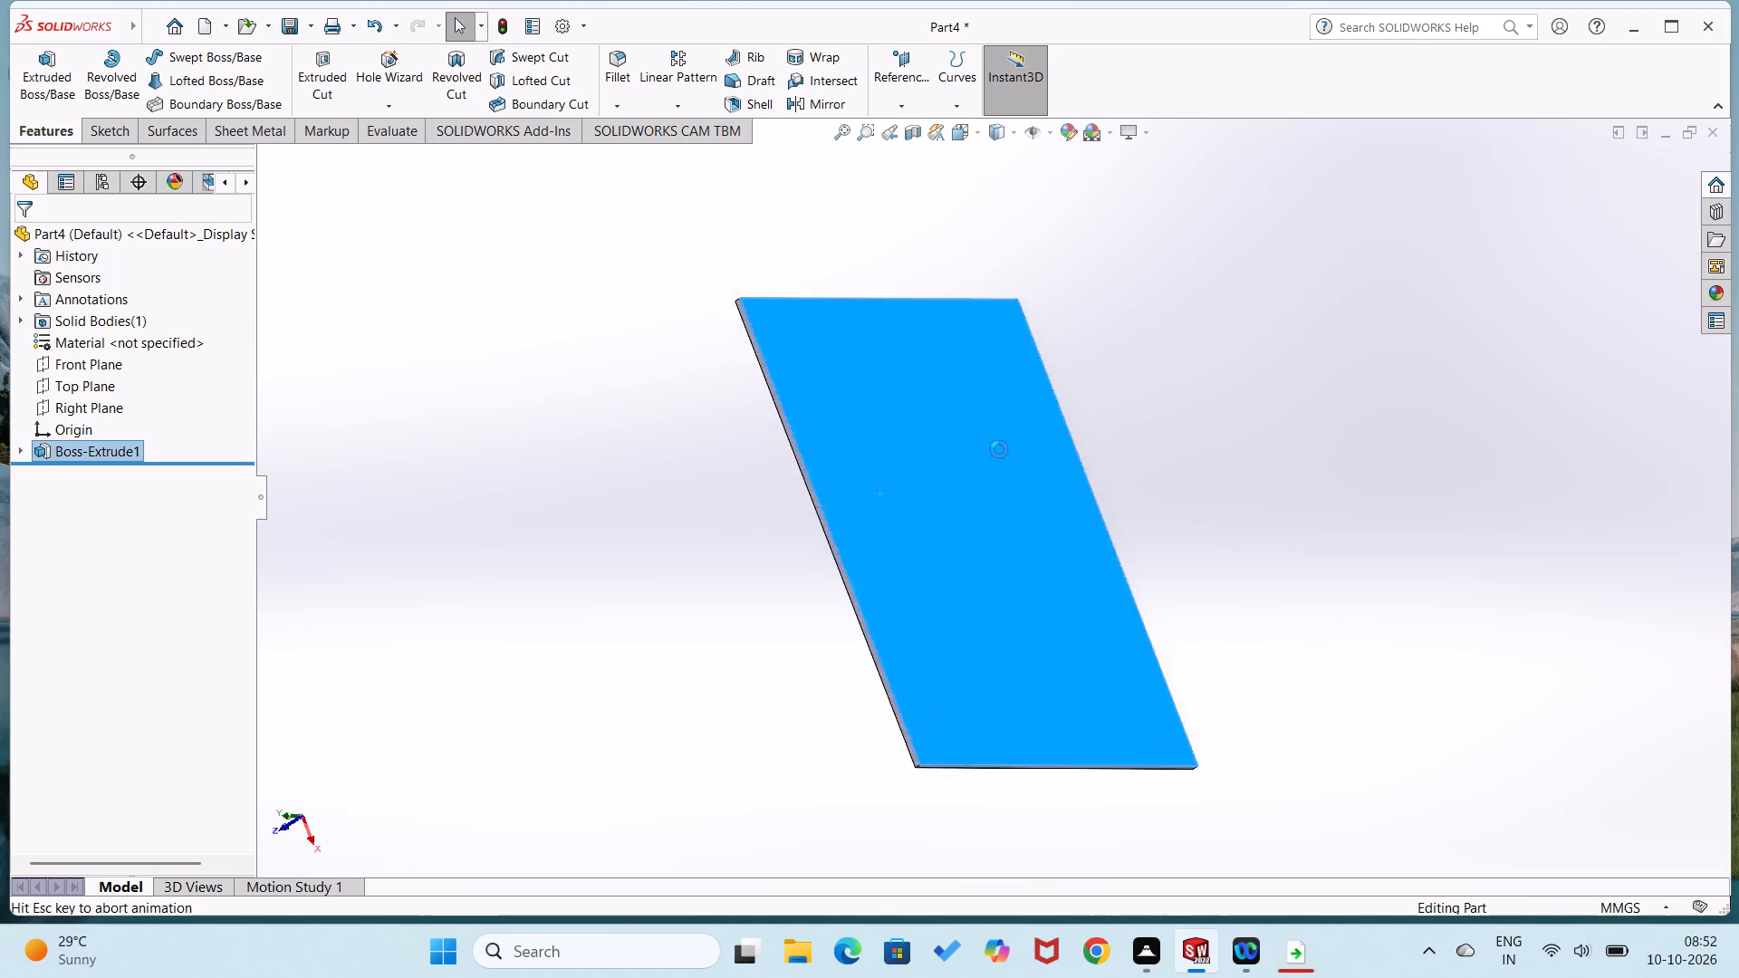
pyautogui.click(525, 579)
pyautogui.moveTo(515, 411); pyautogui.dragTo(446, 585, button='right')
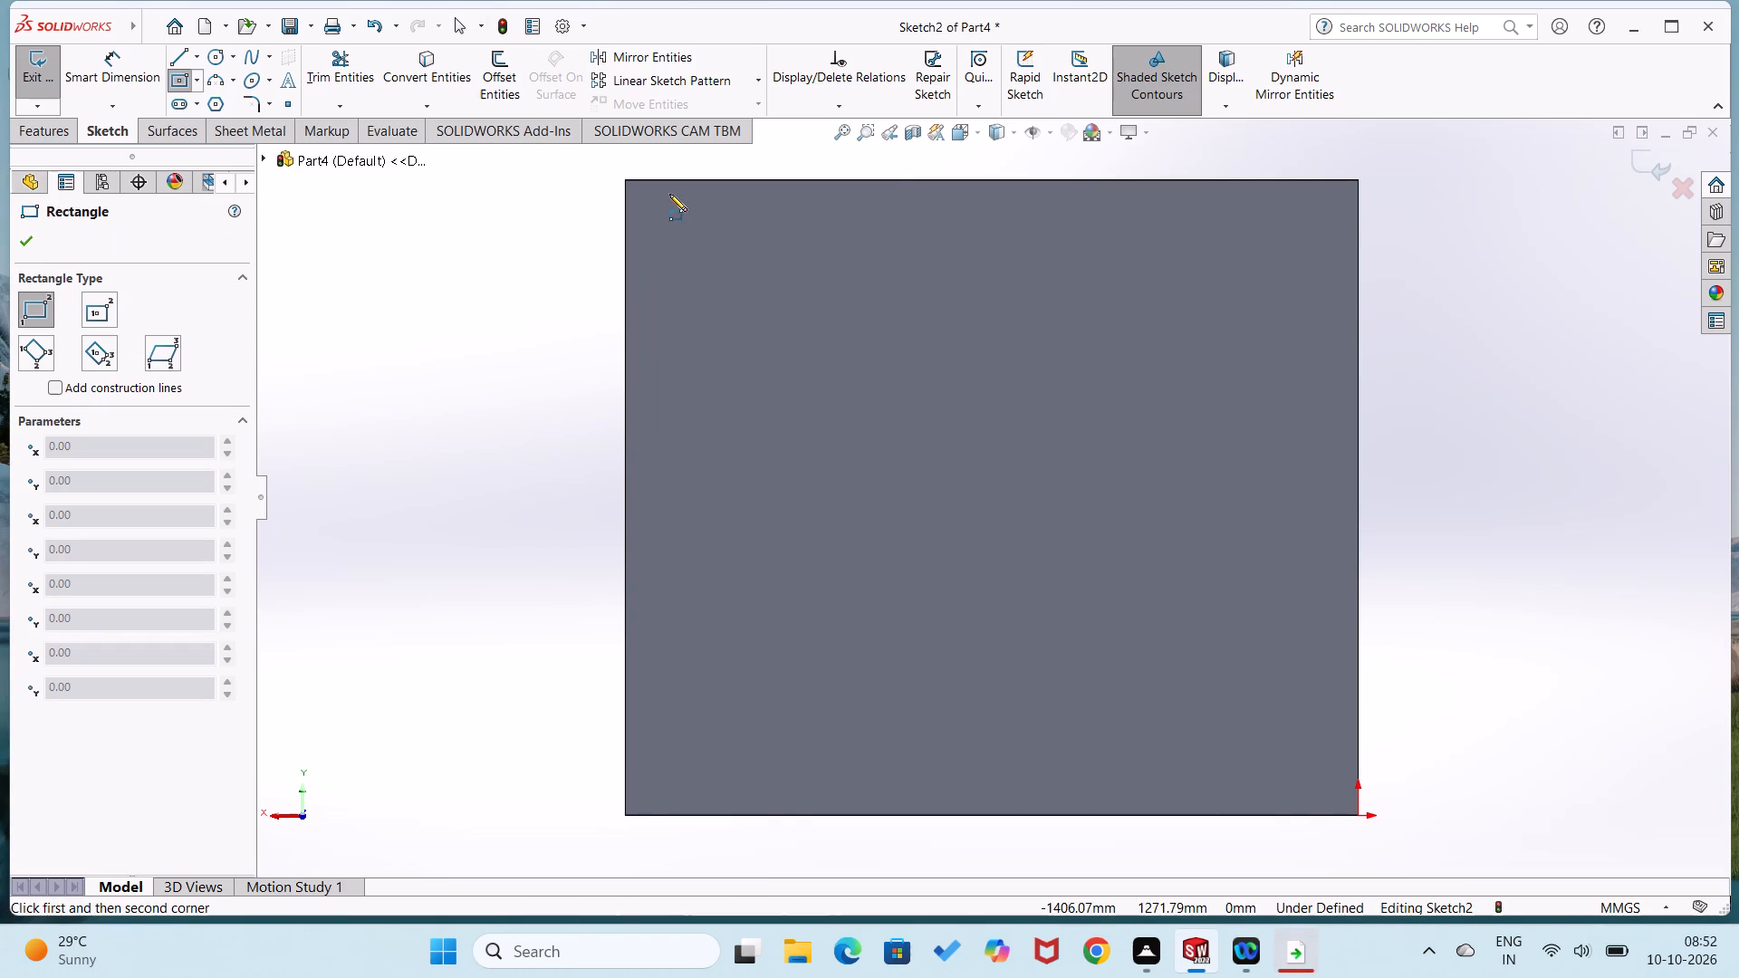
pyautogui.click(767, 211)
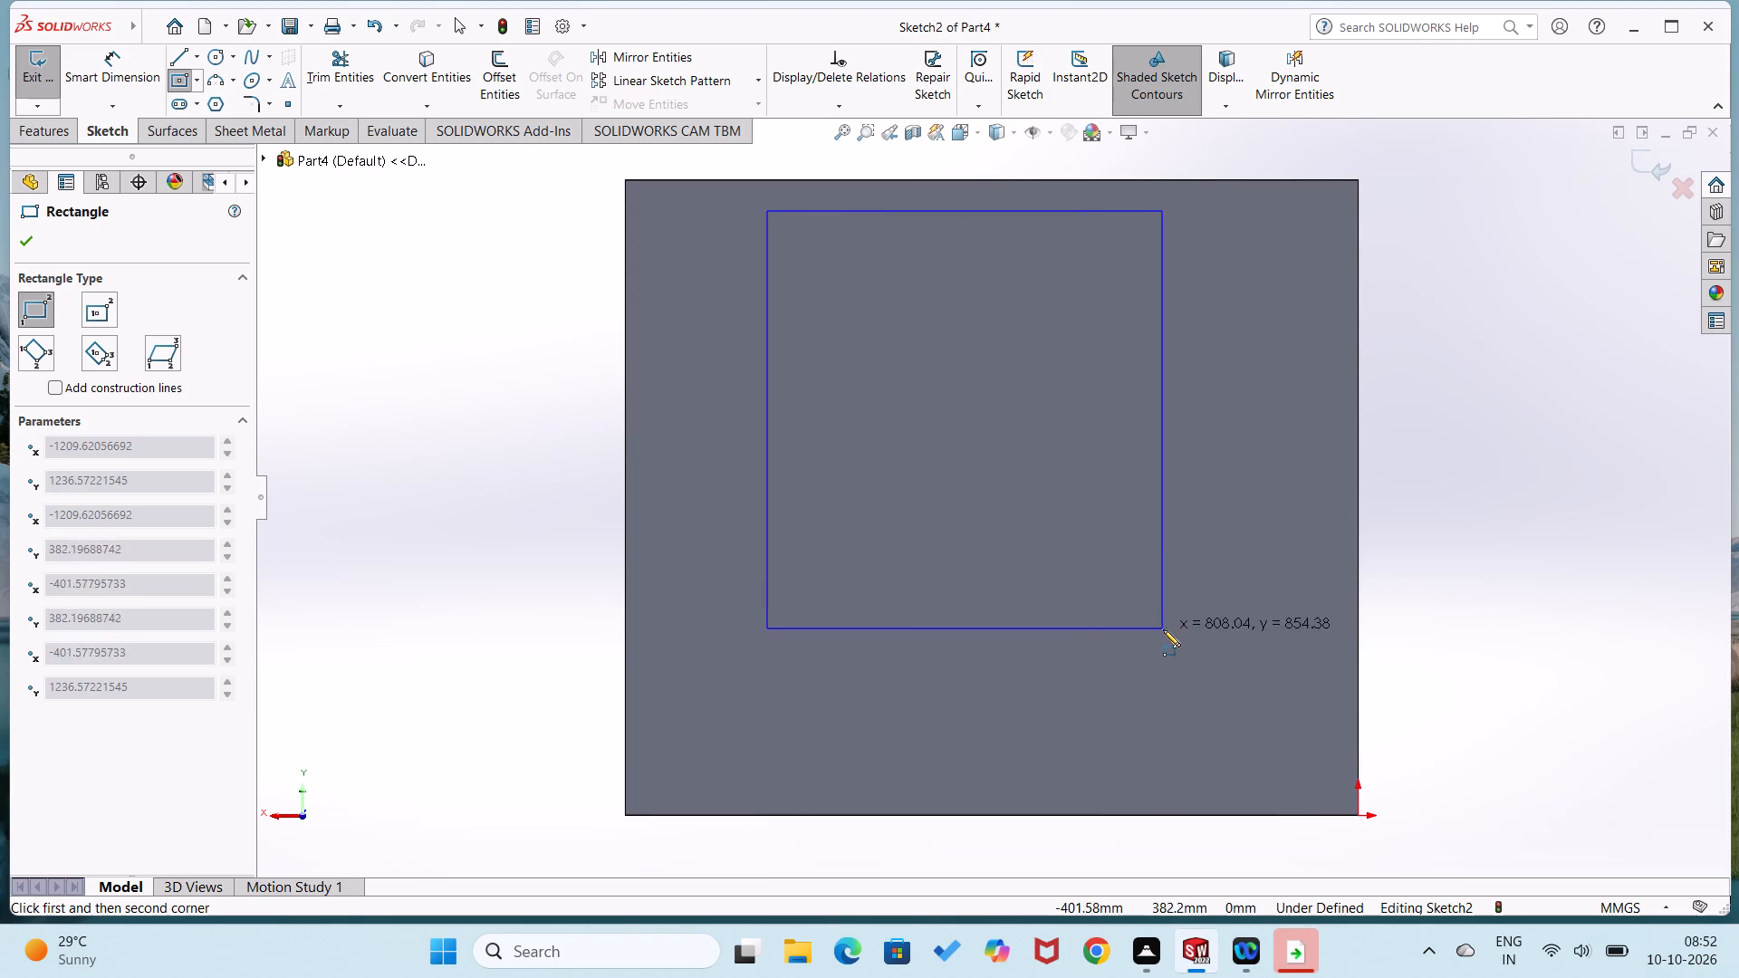
pyautogui.click(1191, 718)
# Dimension the sketched rectangle's bottom edge 200 mm from the plate's bottom edge.
pyautogui.moveTo(1443, 762); pyautogui.dragTo(1428, 715, button='right')
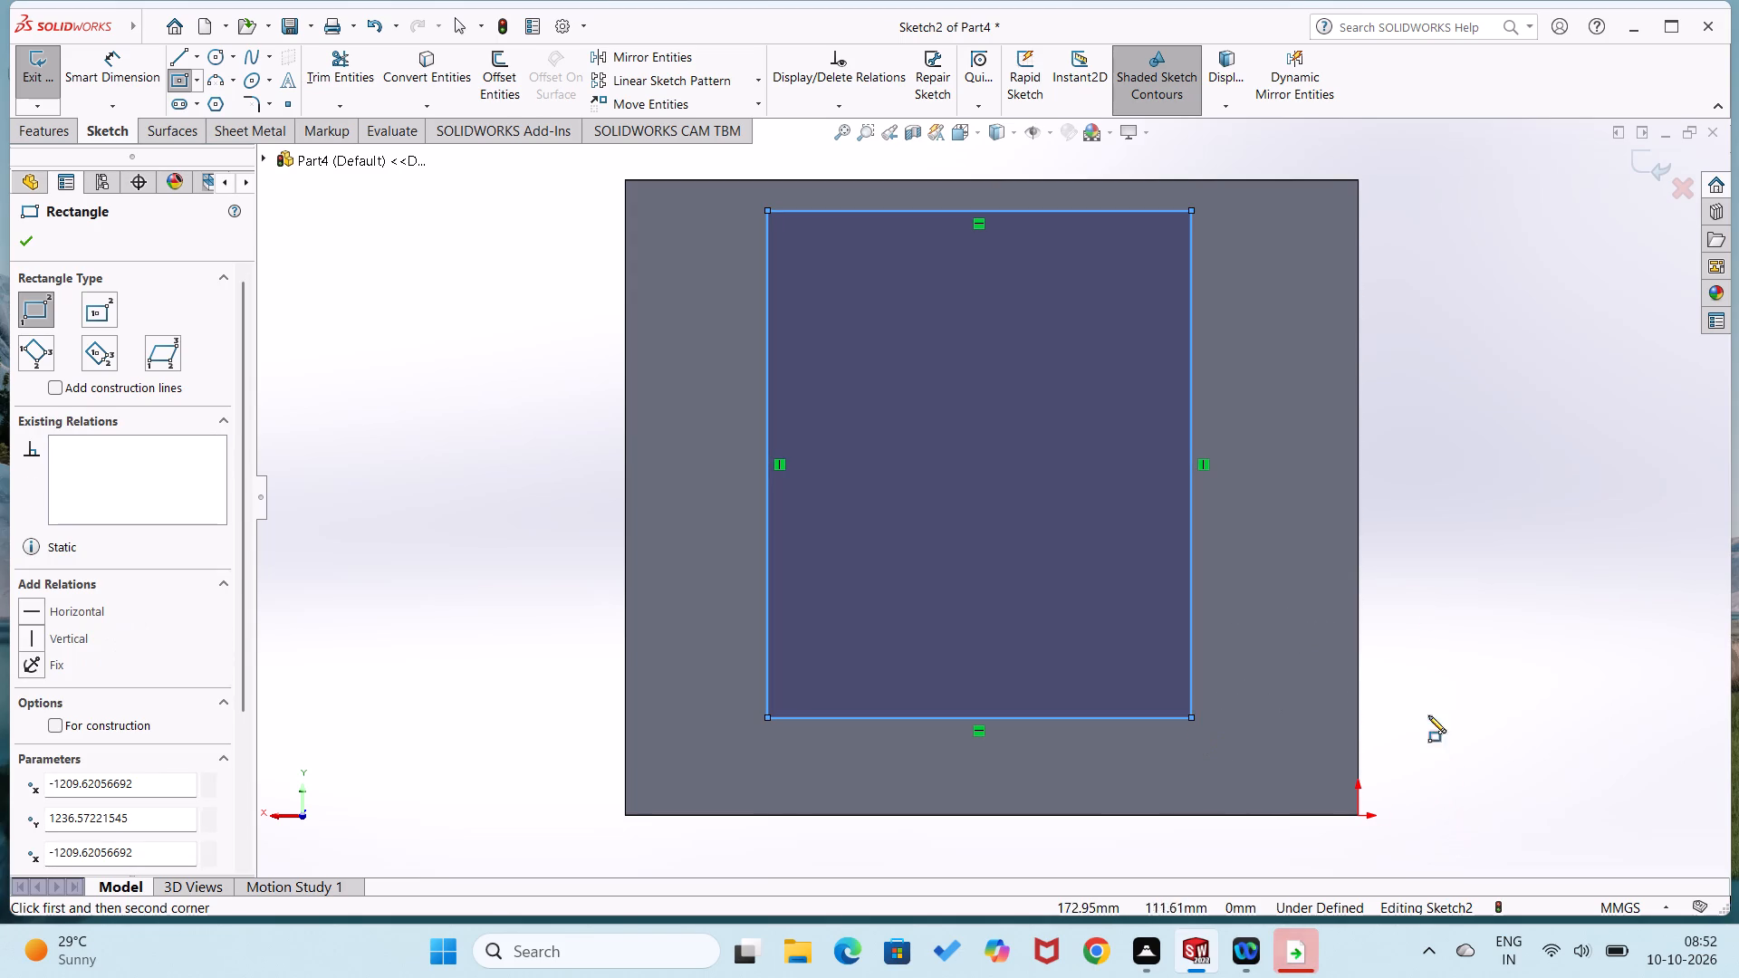
pyautogui.moveTo(1428, 715); pyautogui.dragTo(1427, 560, button='right')
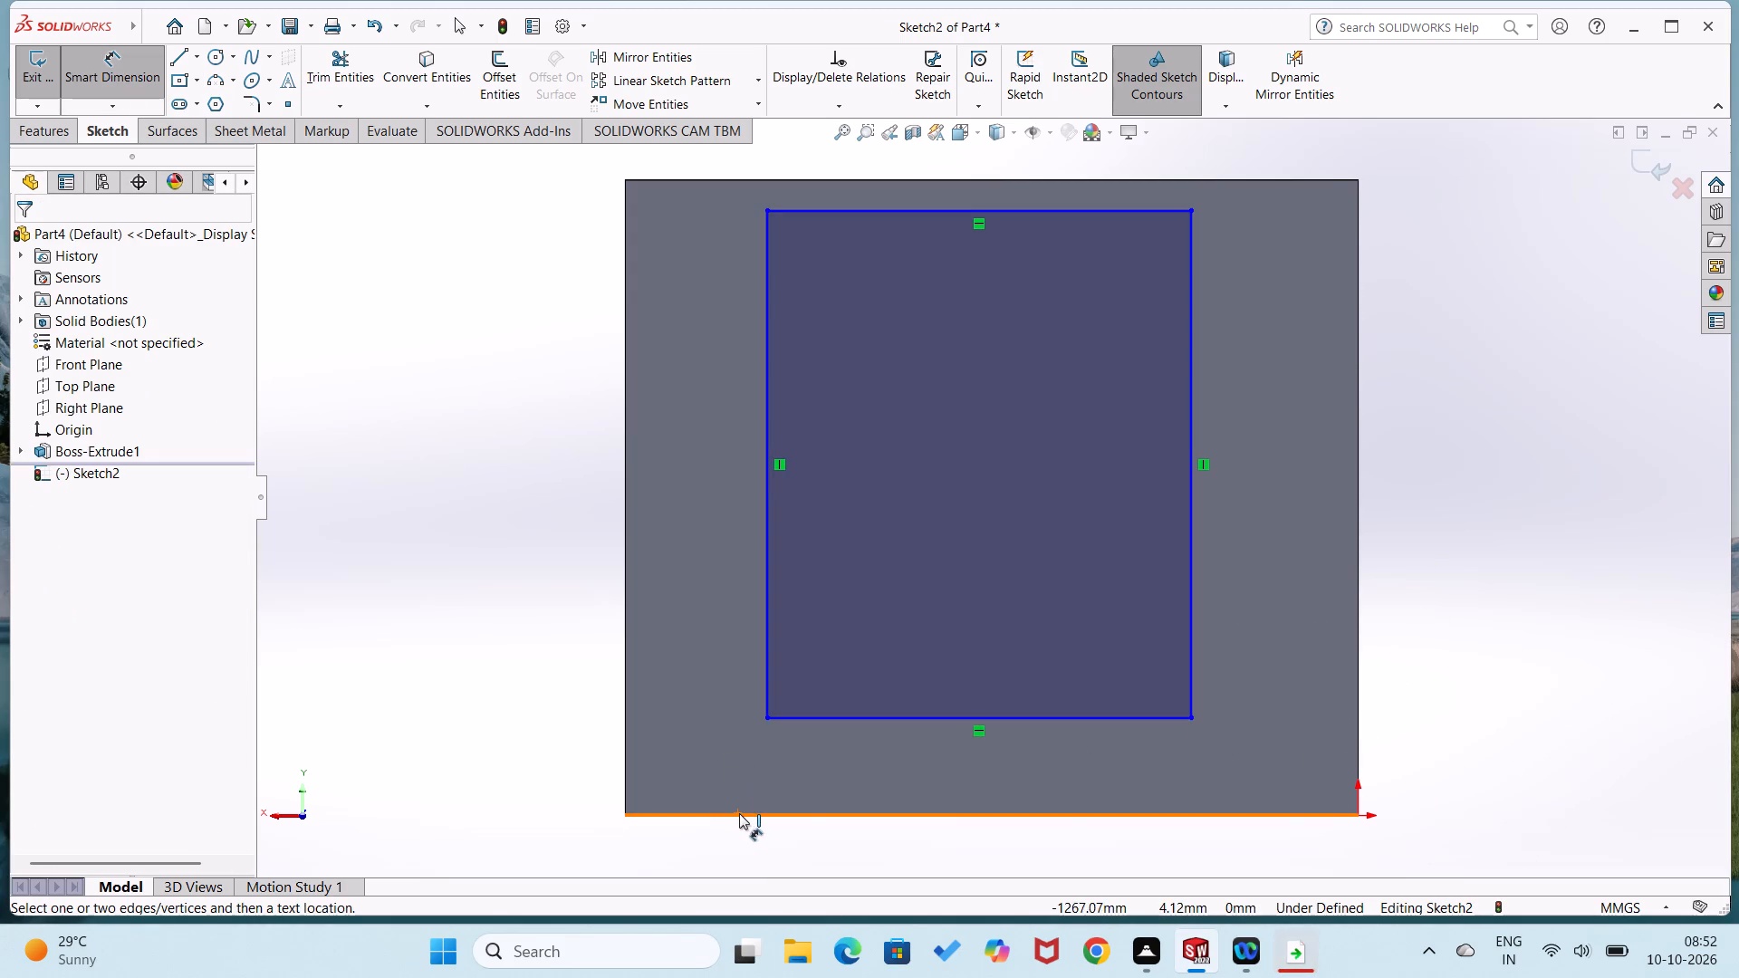
pyautogui.click(739, 813)
pyautogui.click(824, 721)
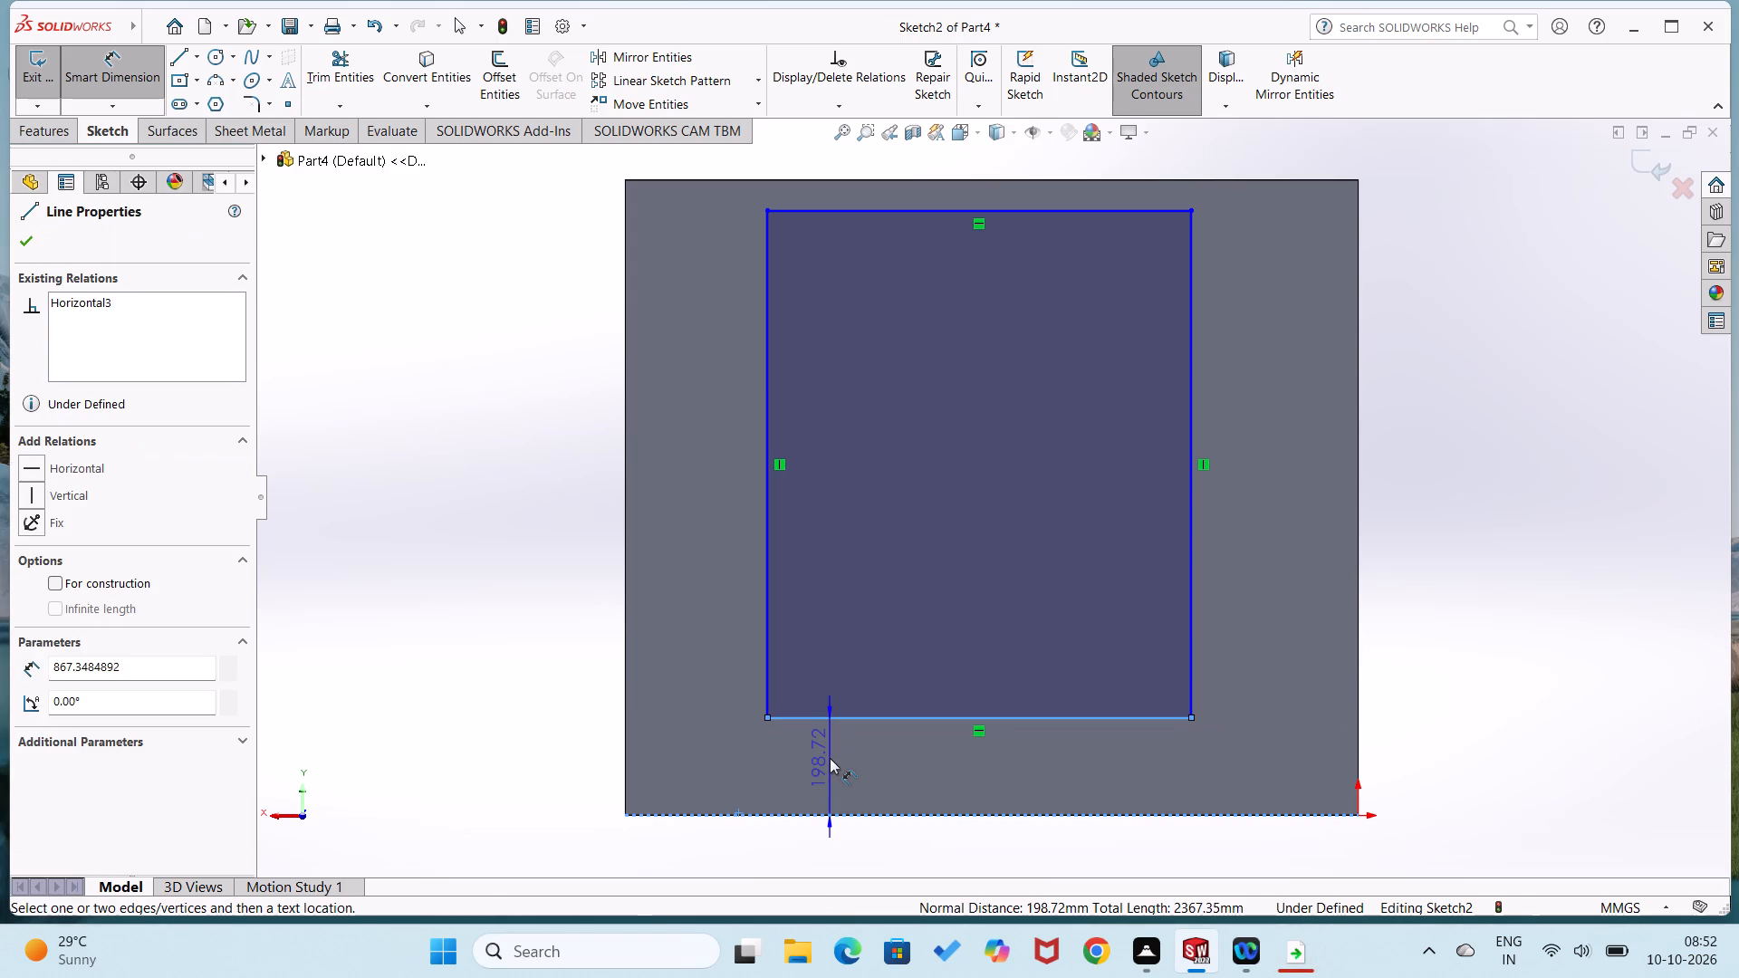
pyautogui.click(834, 759)
pyautogui.write('200')
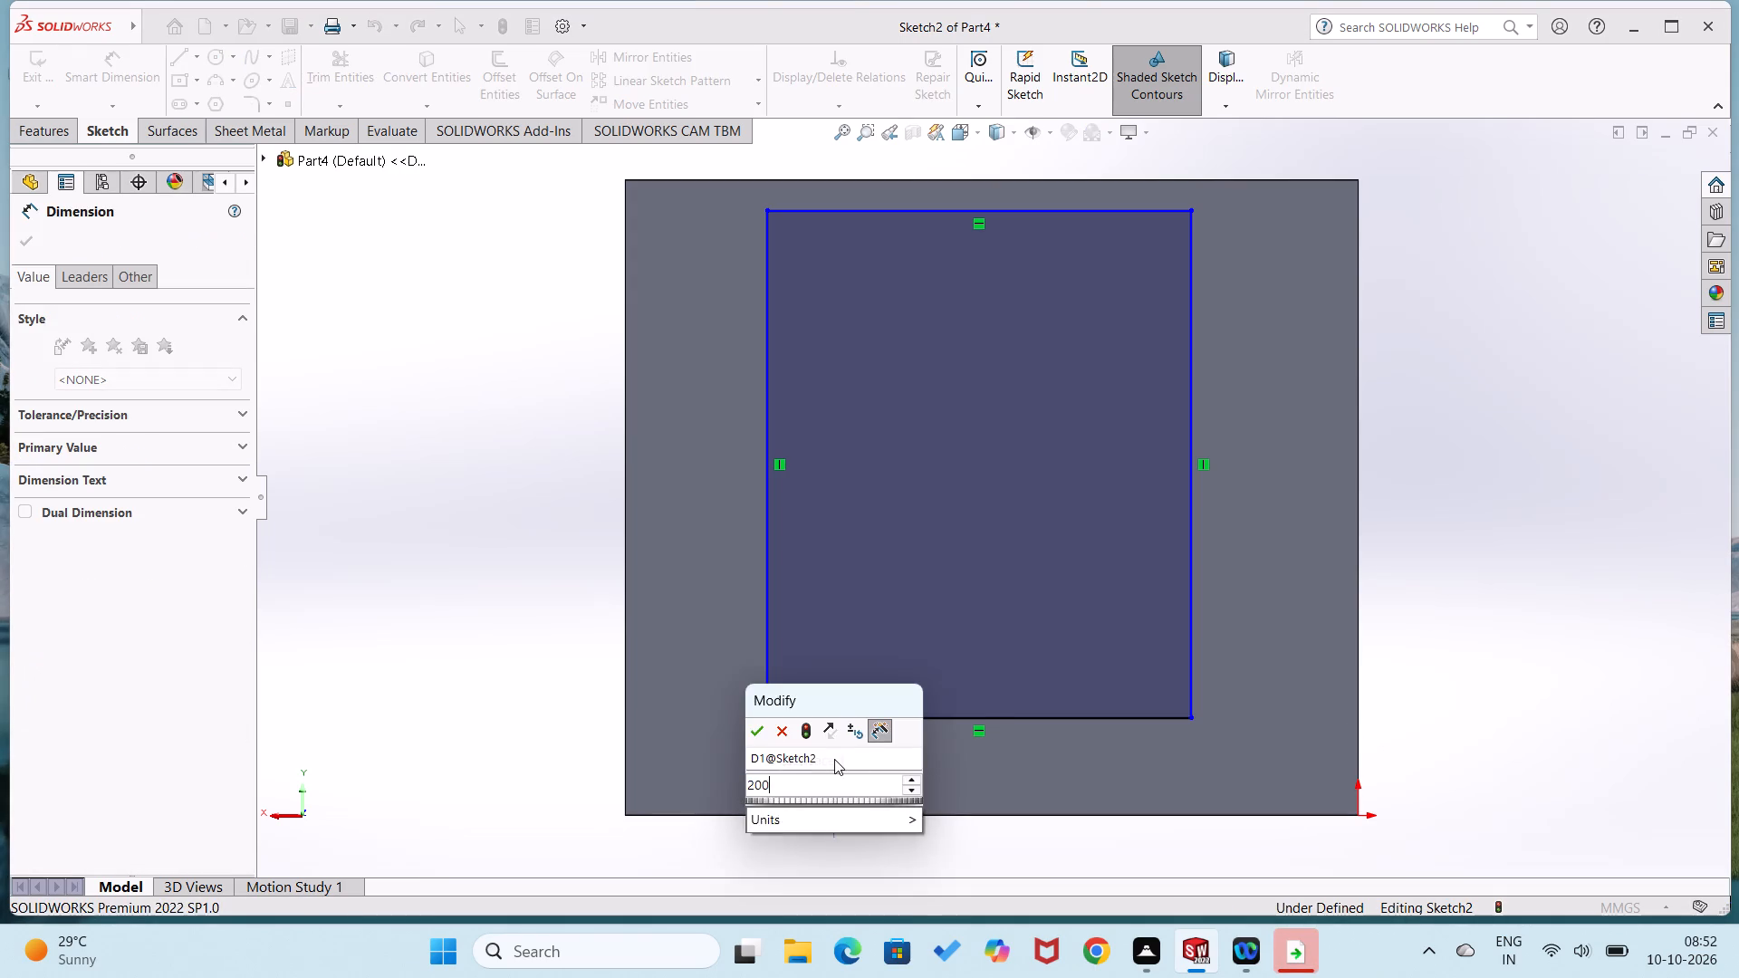
pyautogui.press('Return')
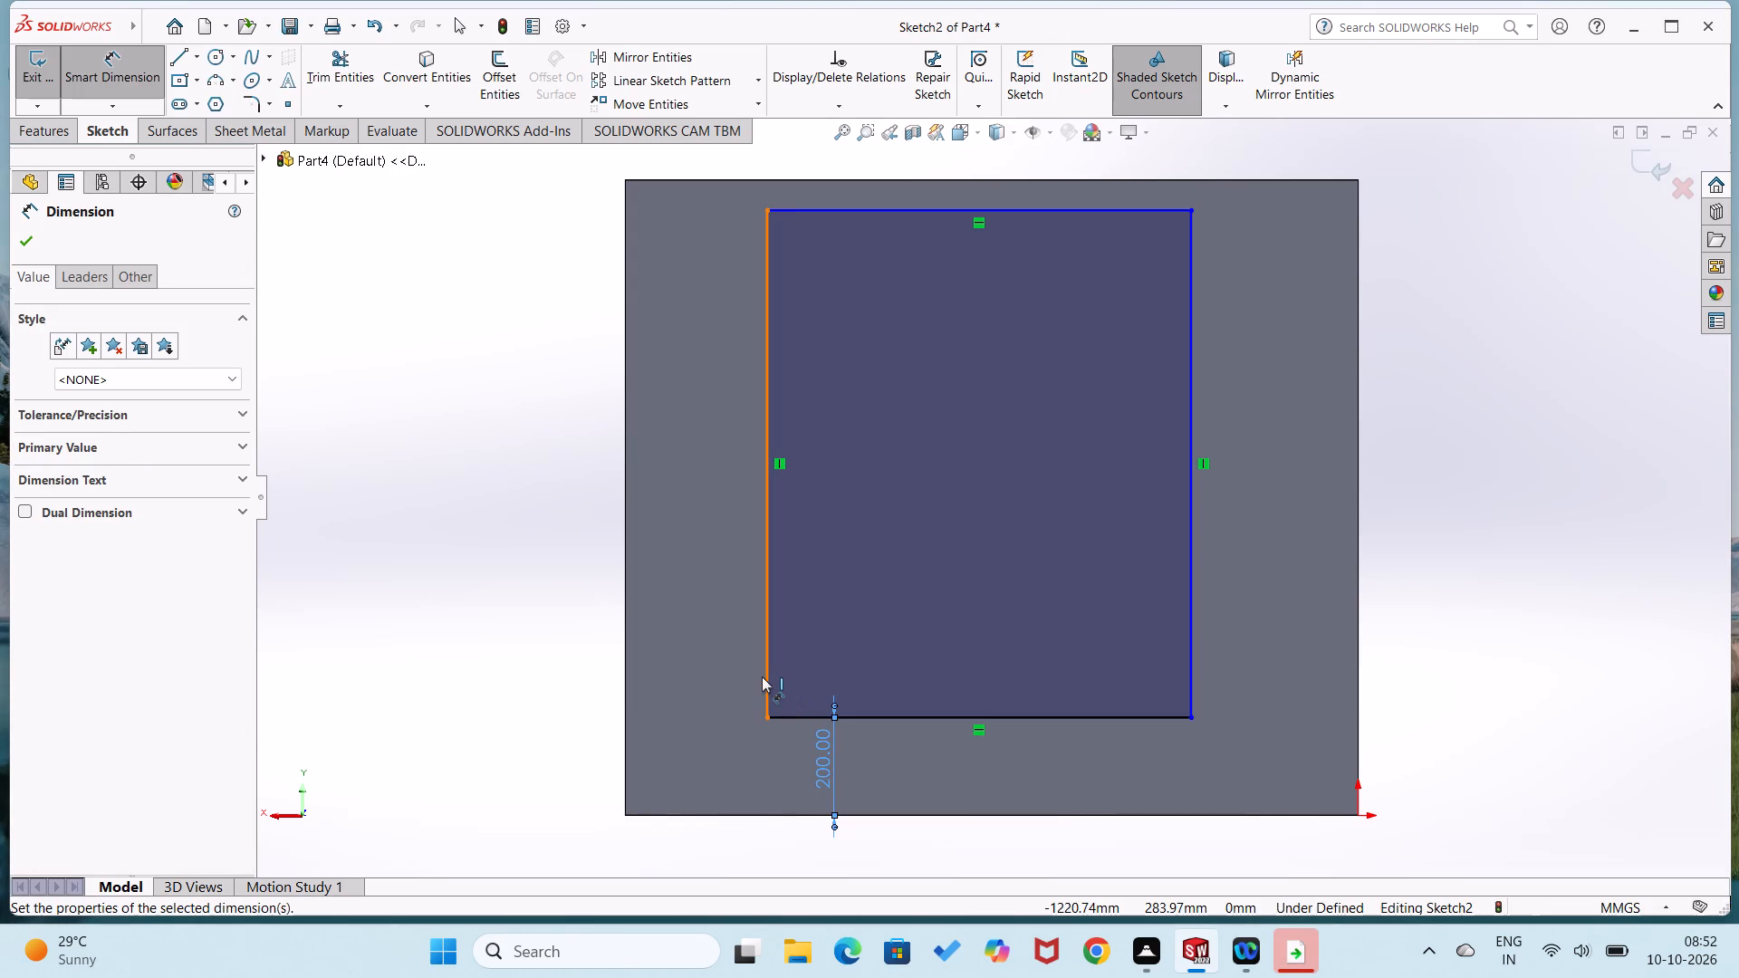
# Dimension the rectangle's left edge 200 mm from the plate's left edge and its right edge 350 mm from the plate's right edge.
pyautogui.click(762, 676)
pyautogui.click(623, 685)
pyautogui.click(697, 675)
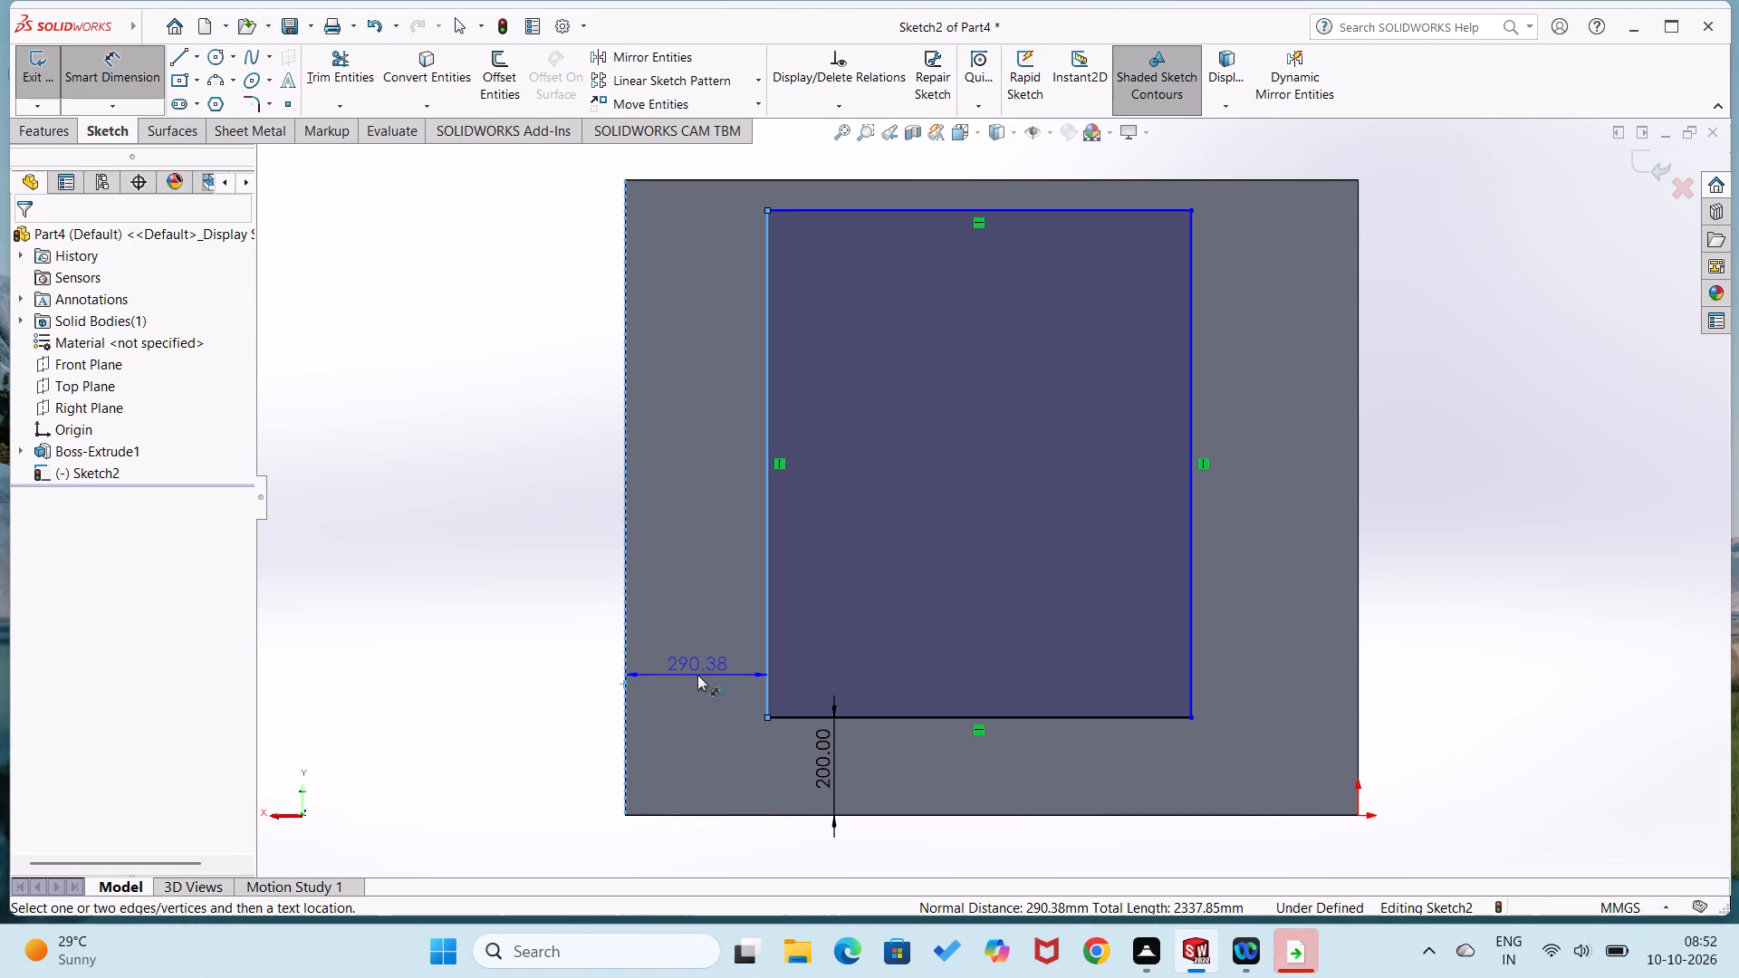
pyautogui.write('200')
pyautogui.press('Return')
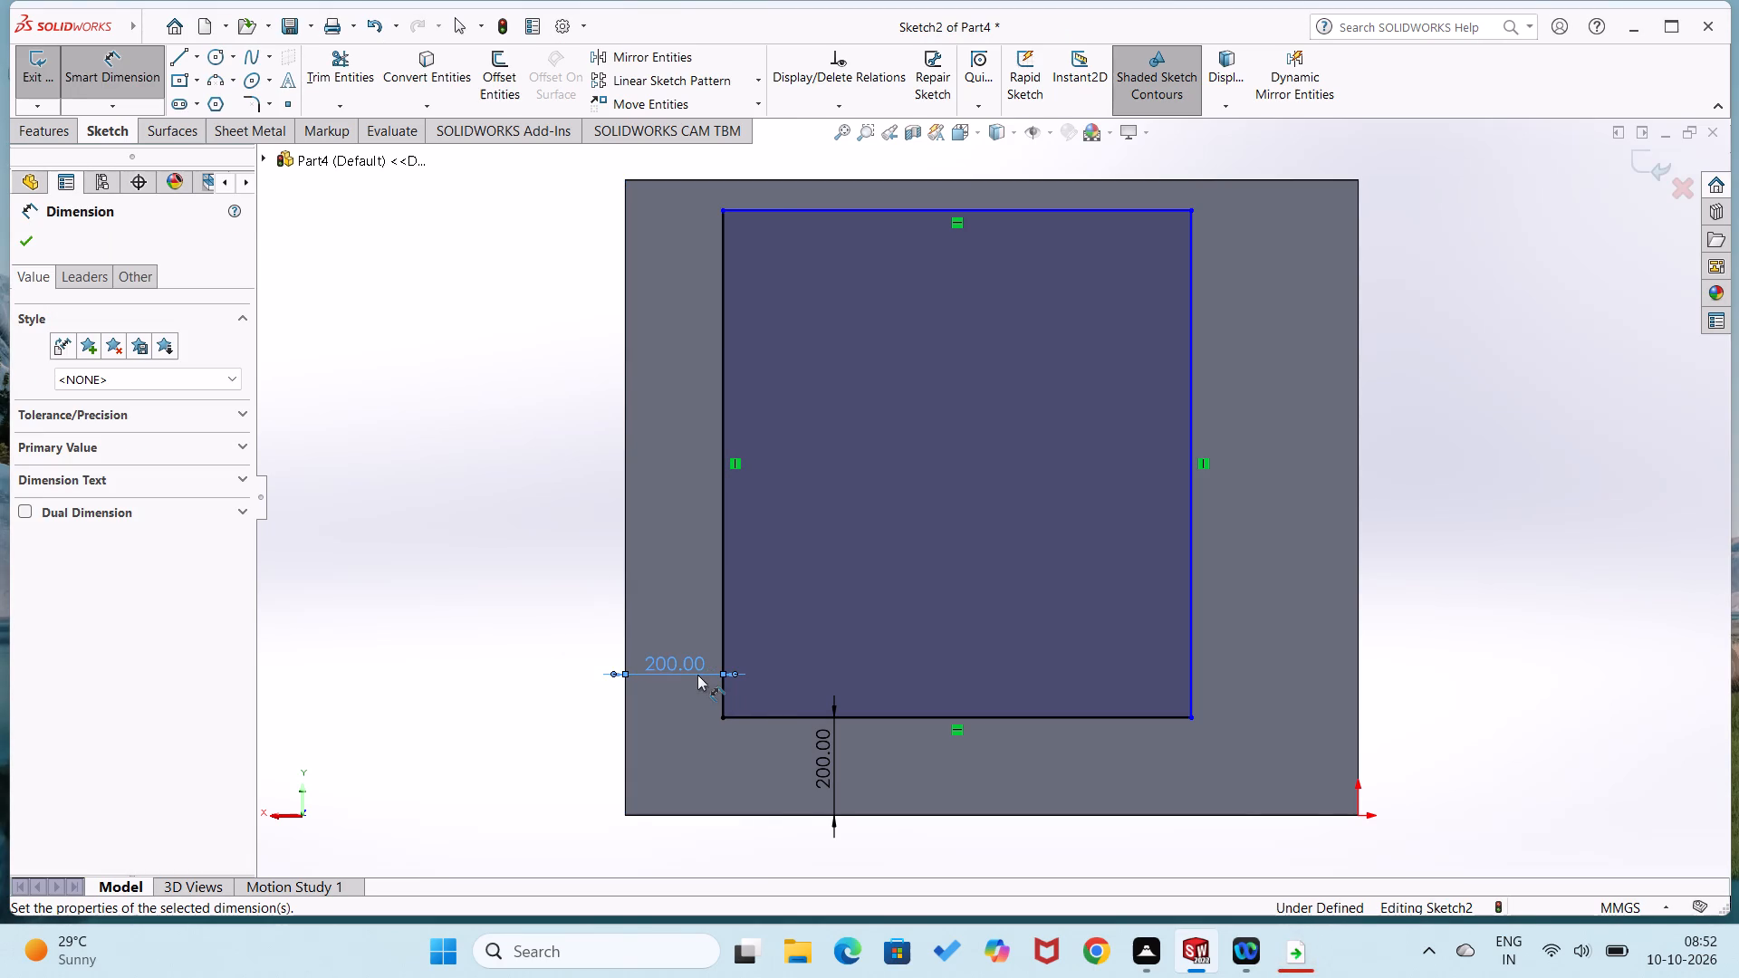
pyautogui.click(1188, 668)
pyautogui.click(1360, 674)
pyautogui.click(1425, 658)
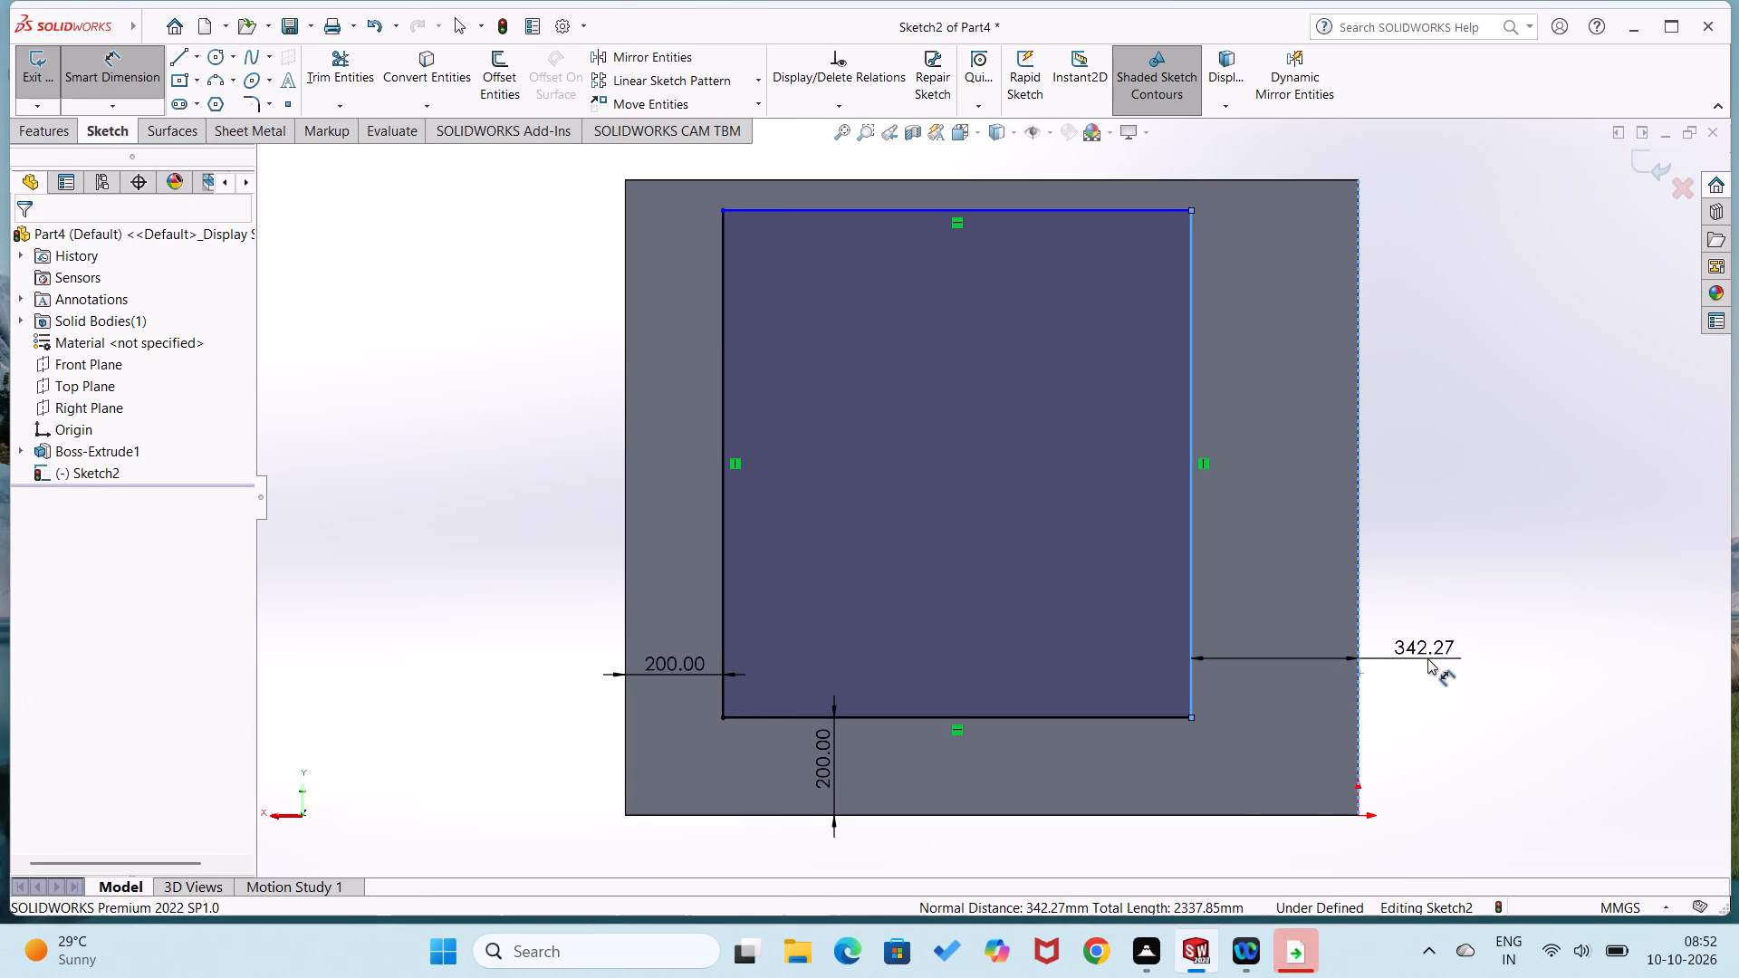
pyautogui.write('350')
pyautogui.press('Return')
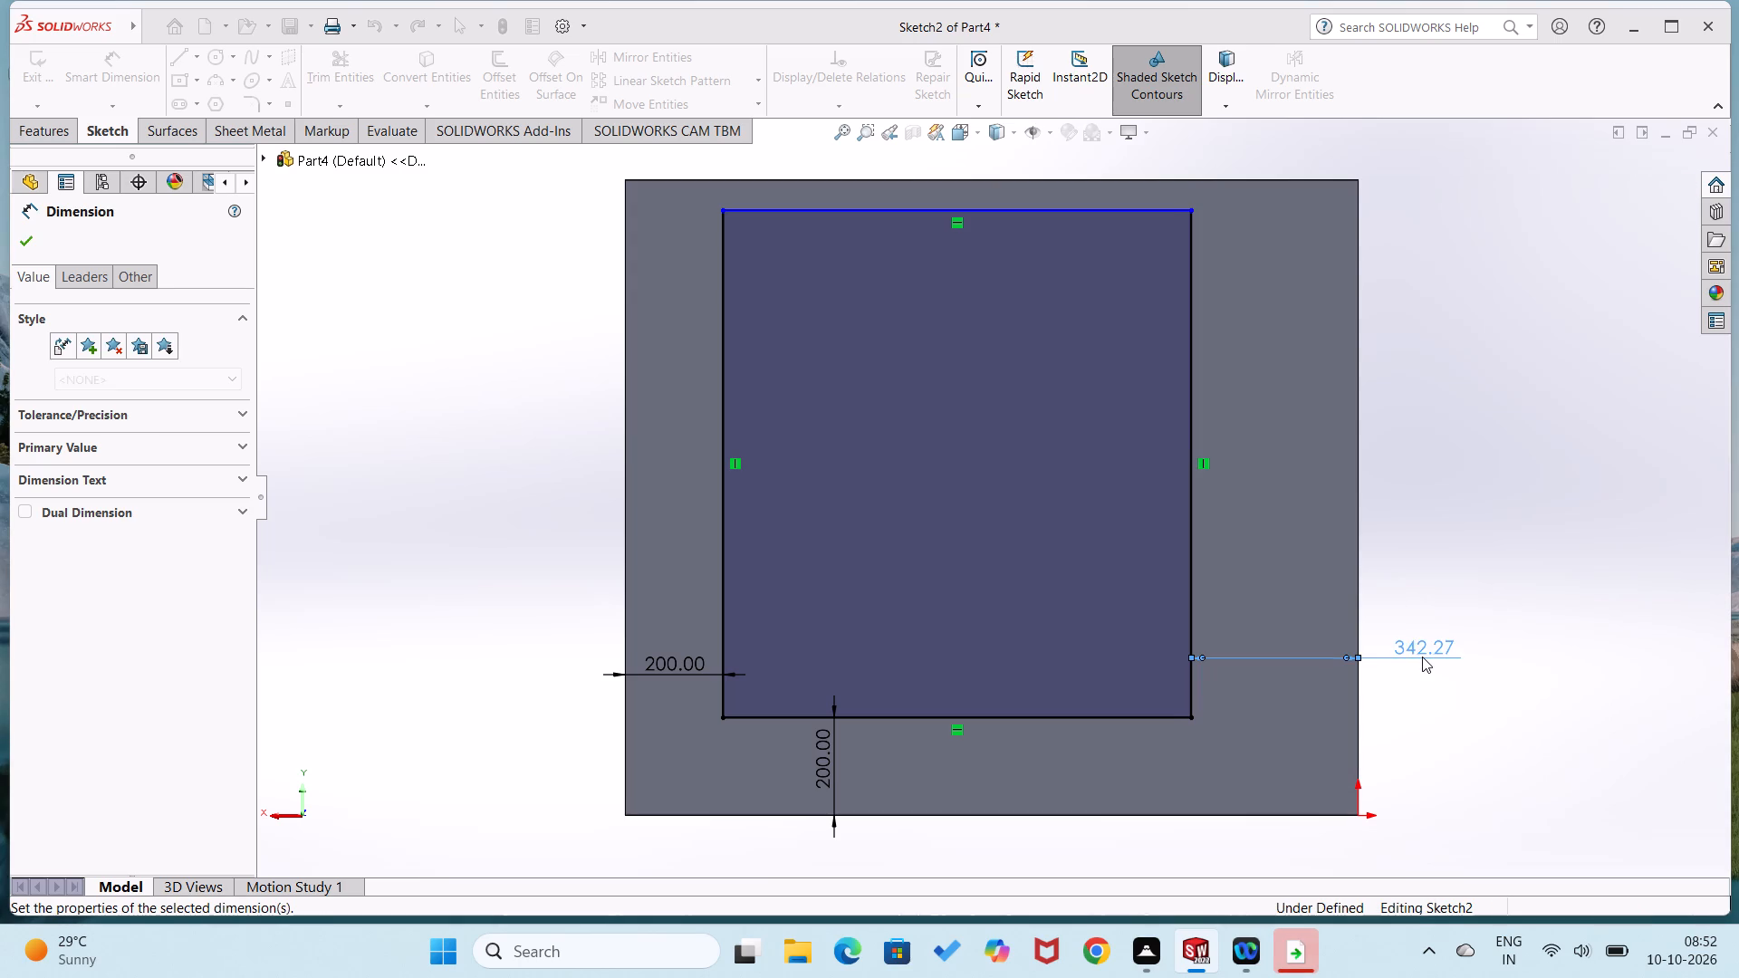
pyautogui.click(1467, 524)
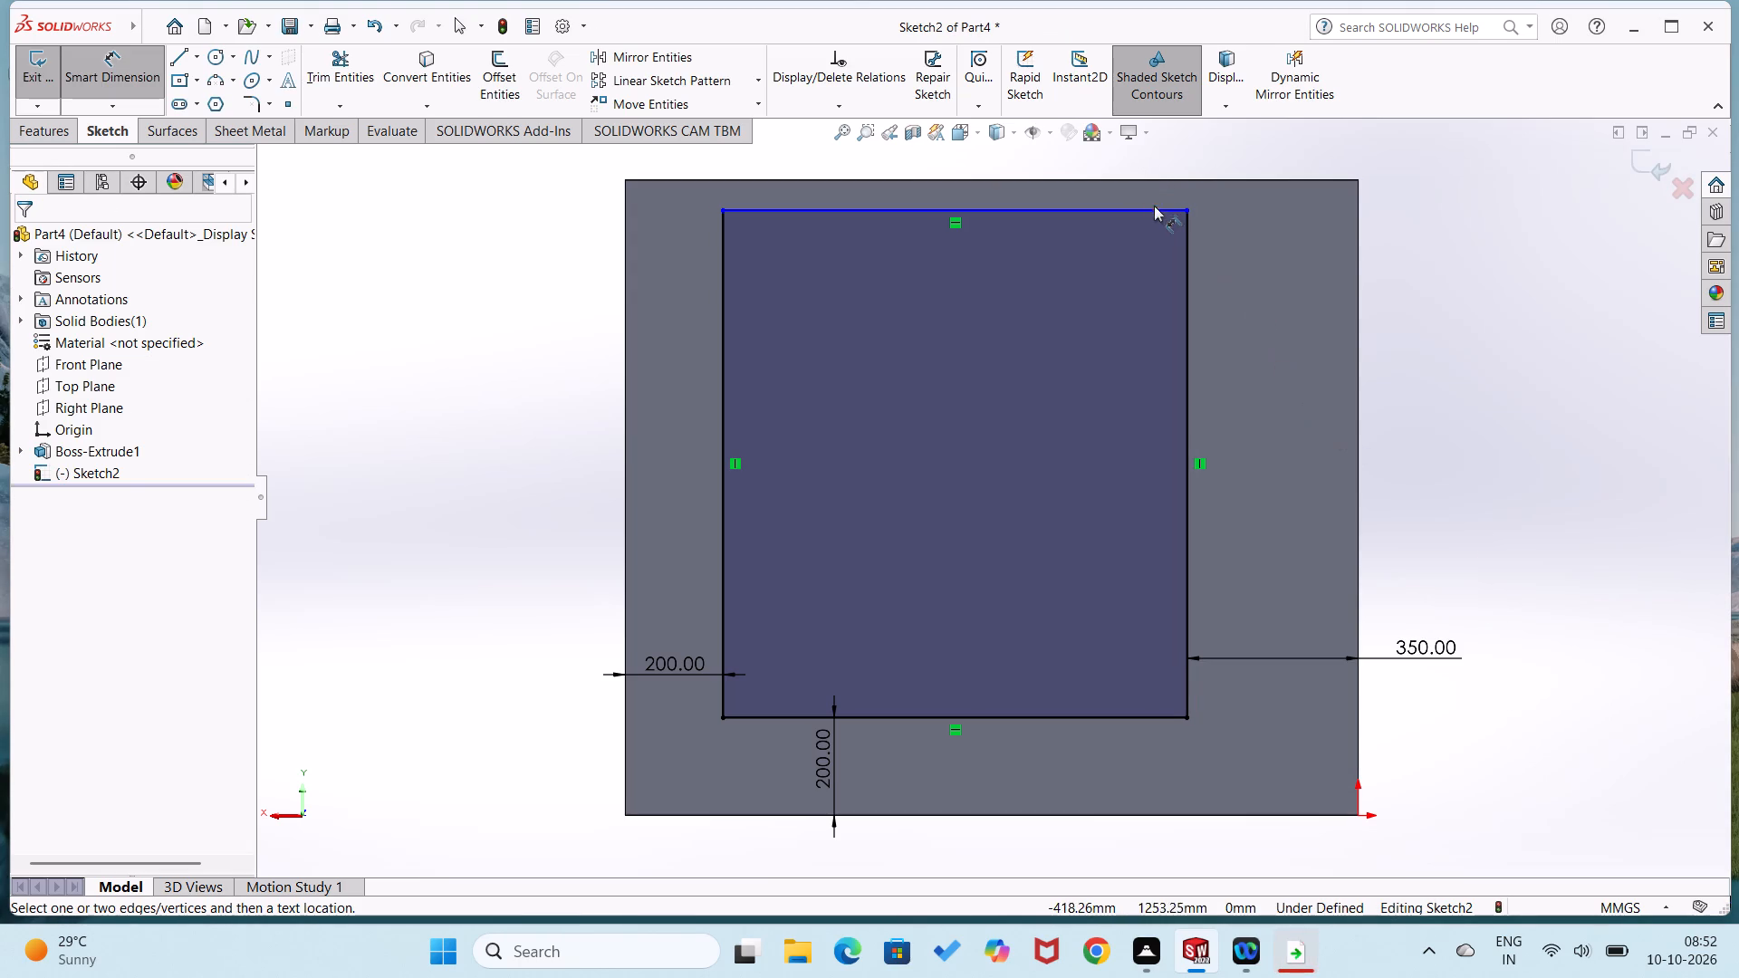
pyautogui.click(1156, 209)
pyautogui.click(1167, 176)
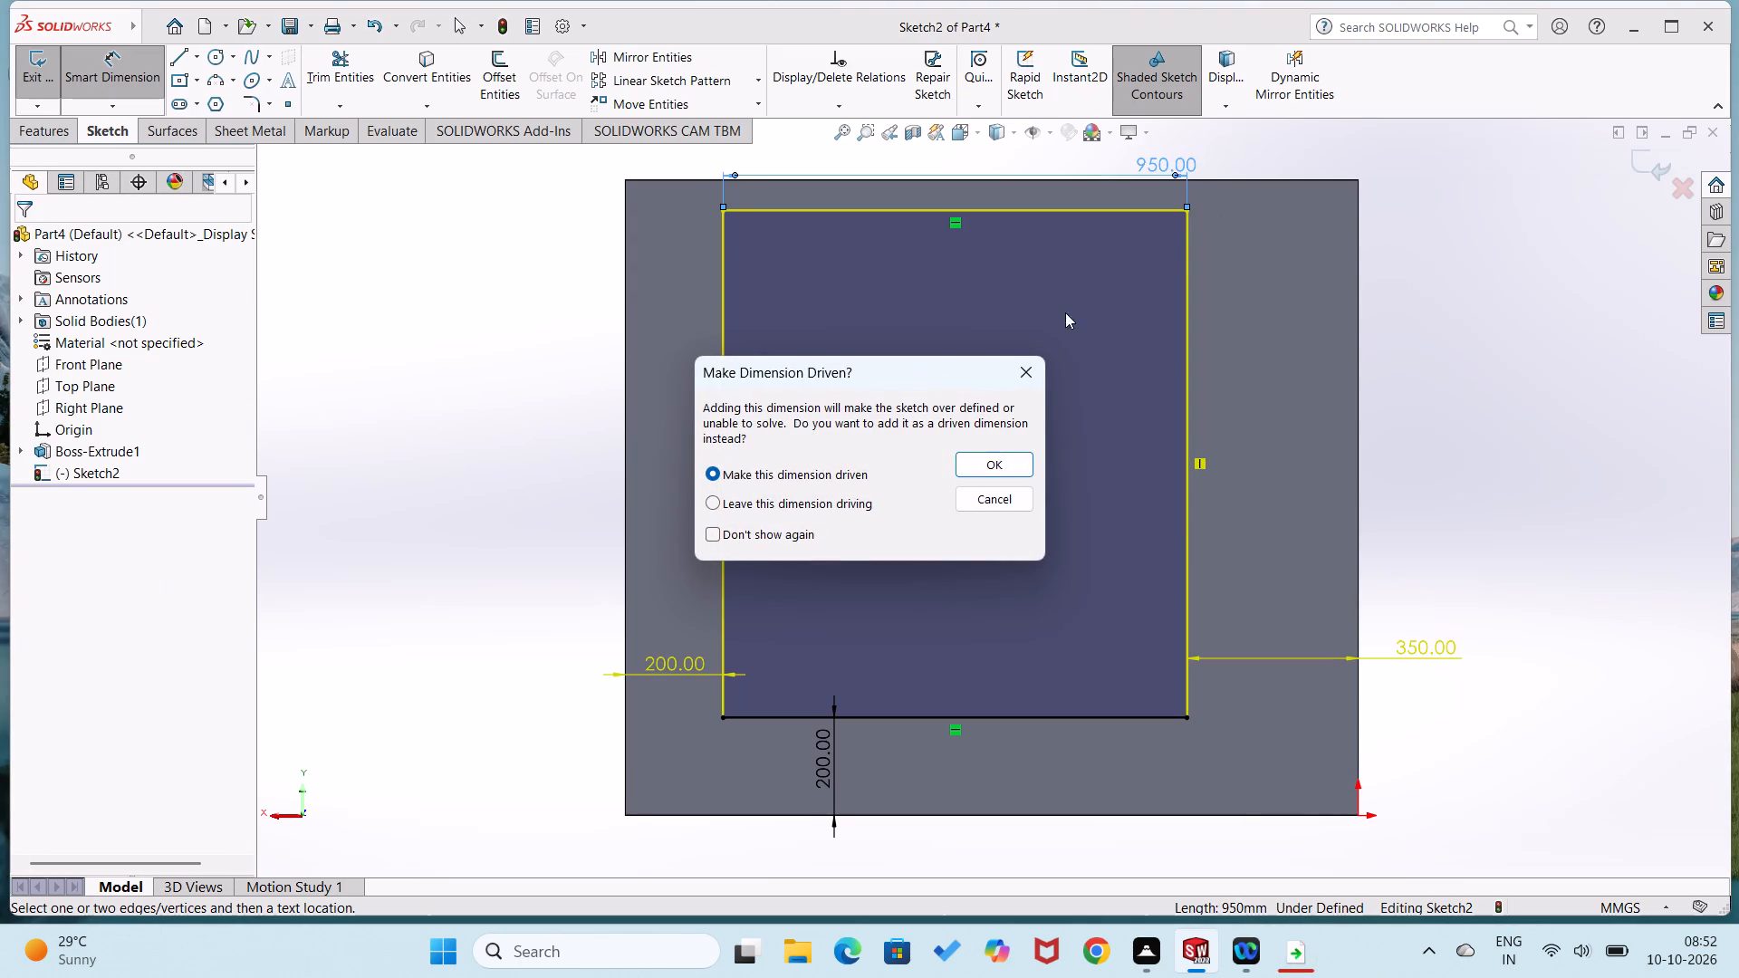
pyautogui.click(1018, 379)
# Dimension the rectangle's top edge 50 mm from the plate's top edge.
pyautogui.click(1148, 212)
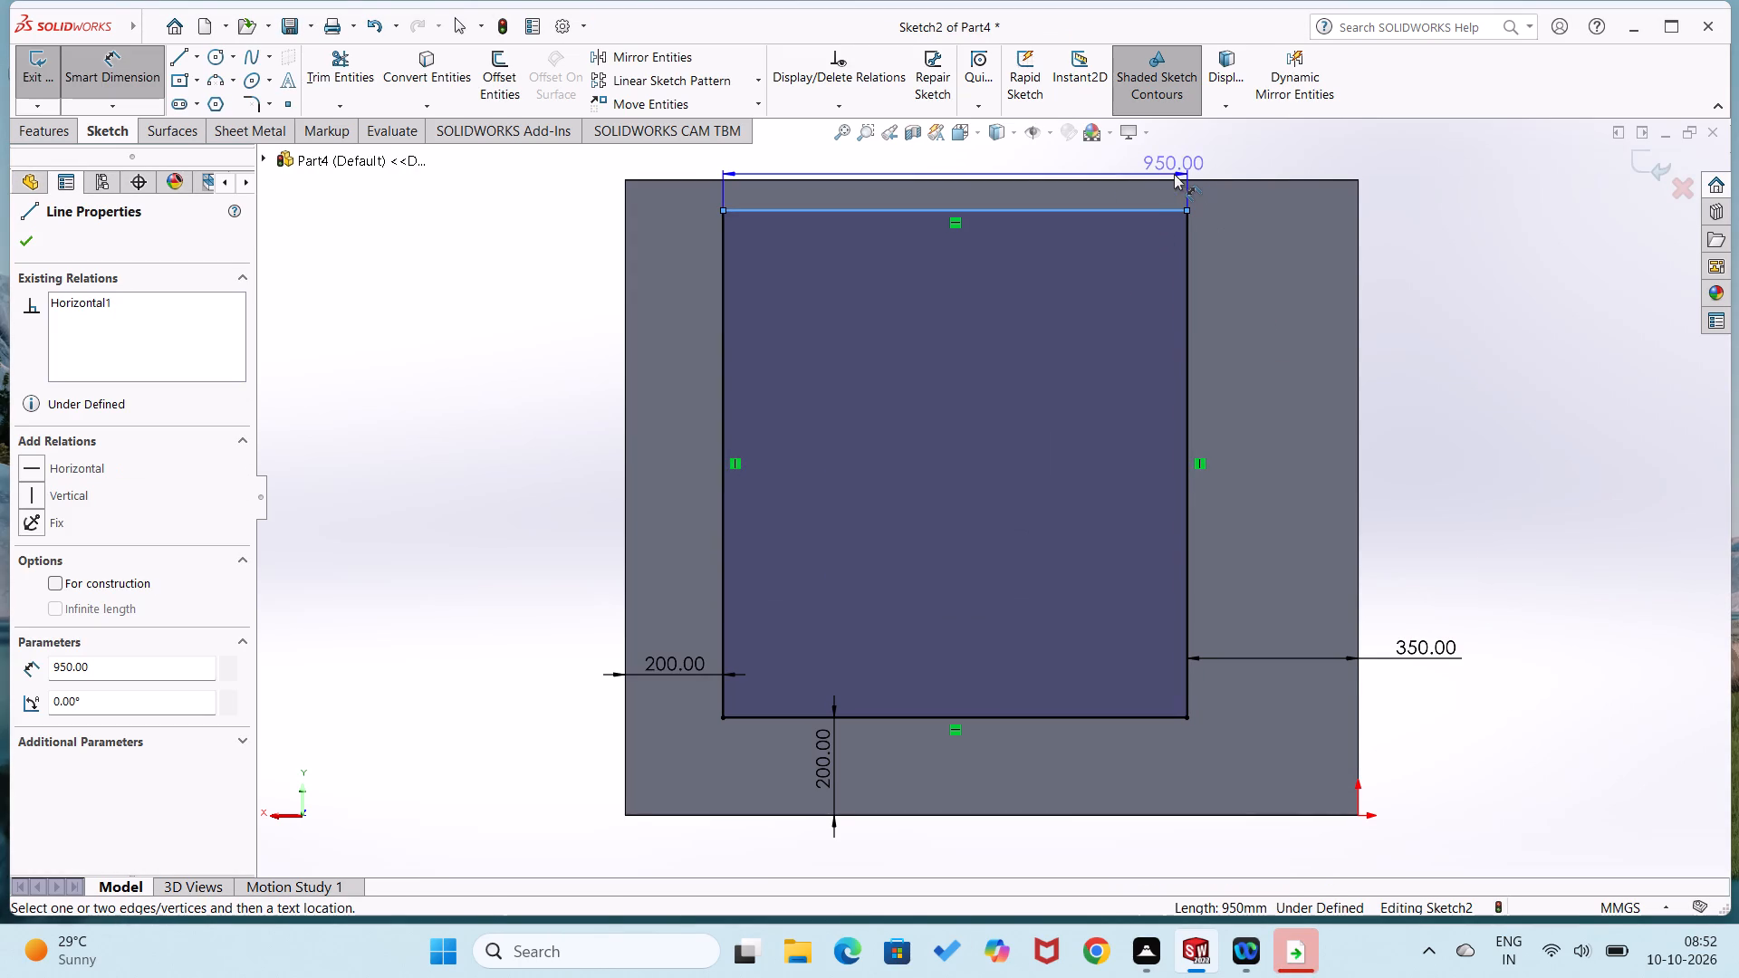
pyautogui.click(1170, 179)
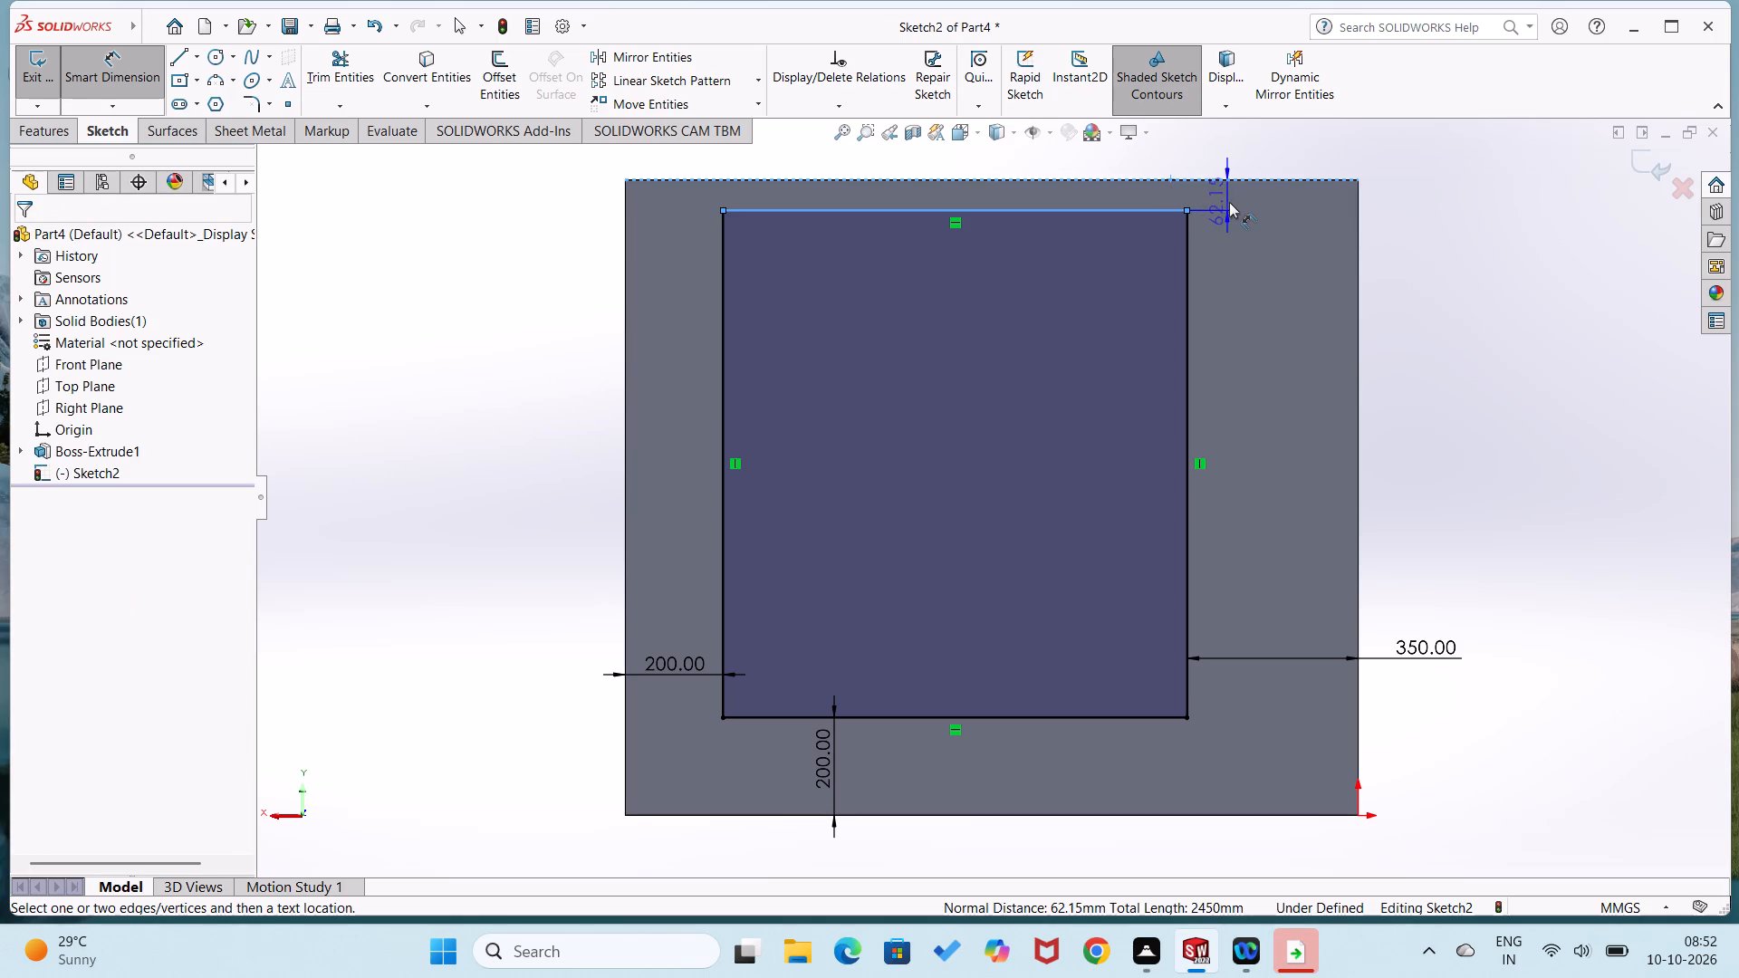
pyautogui.click(1229, 202)
pyautogui.write('50')
pyautogui.press('Return')
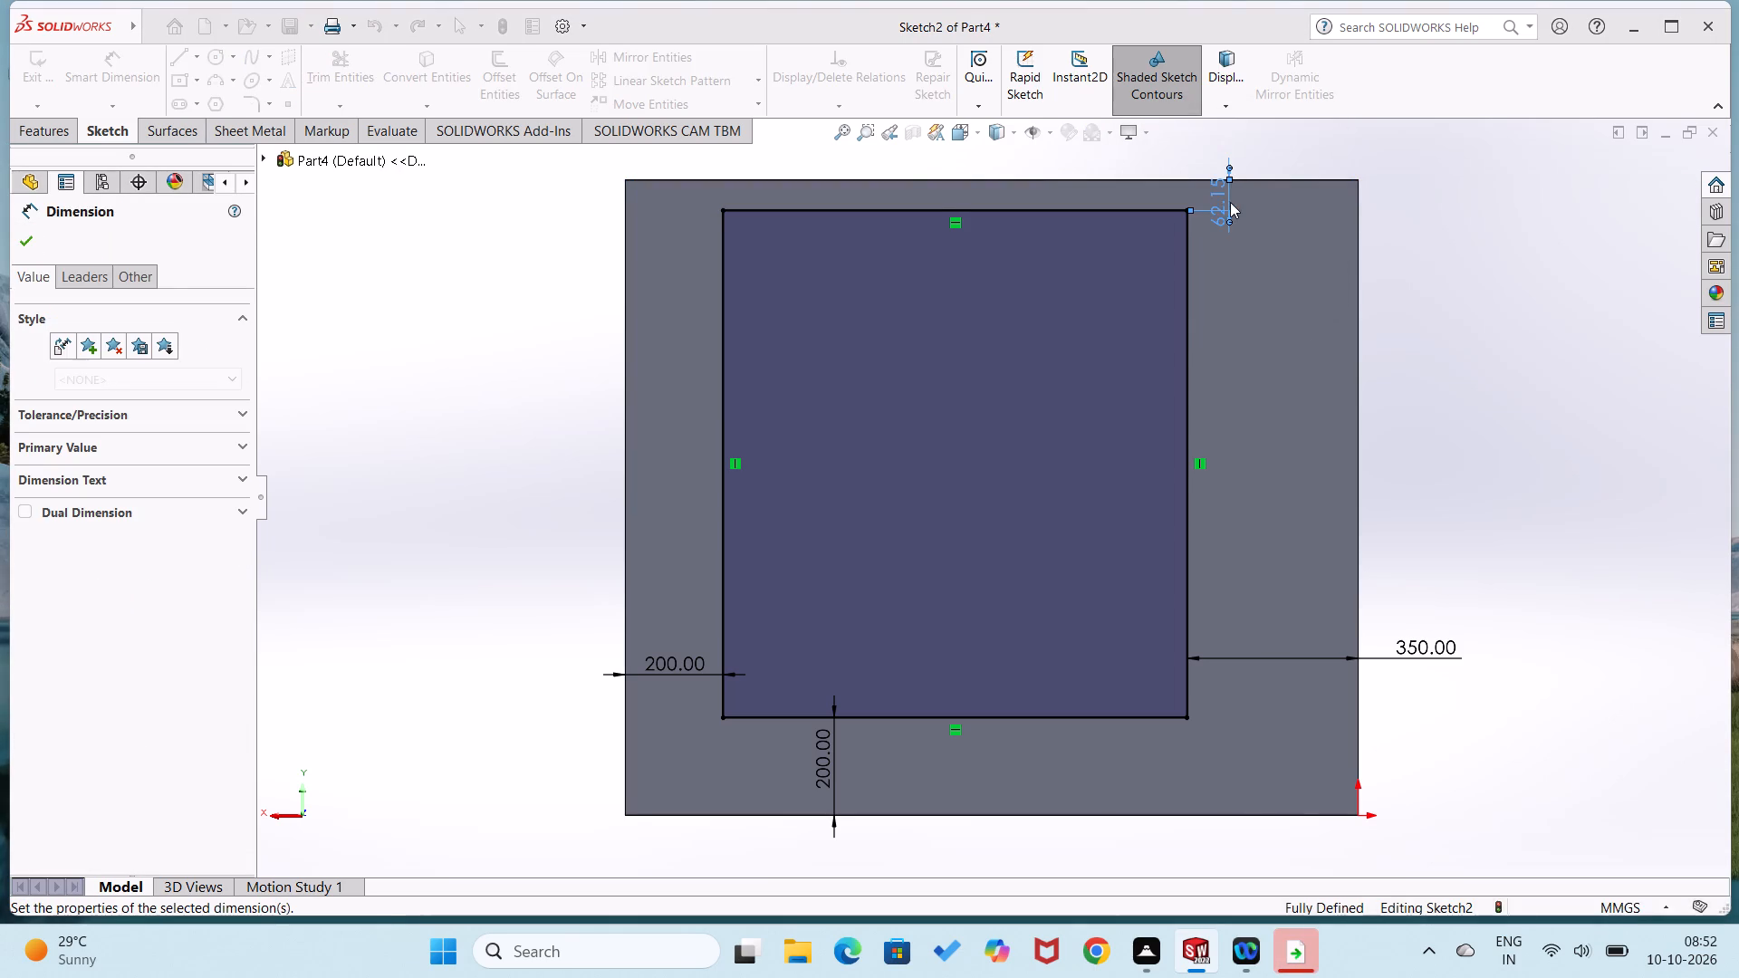
pyautogui.click(1435, 370)
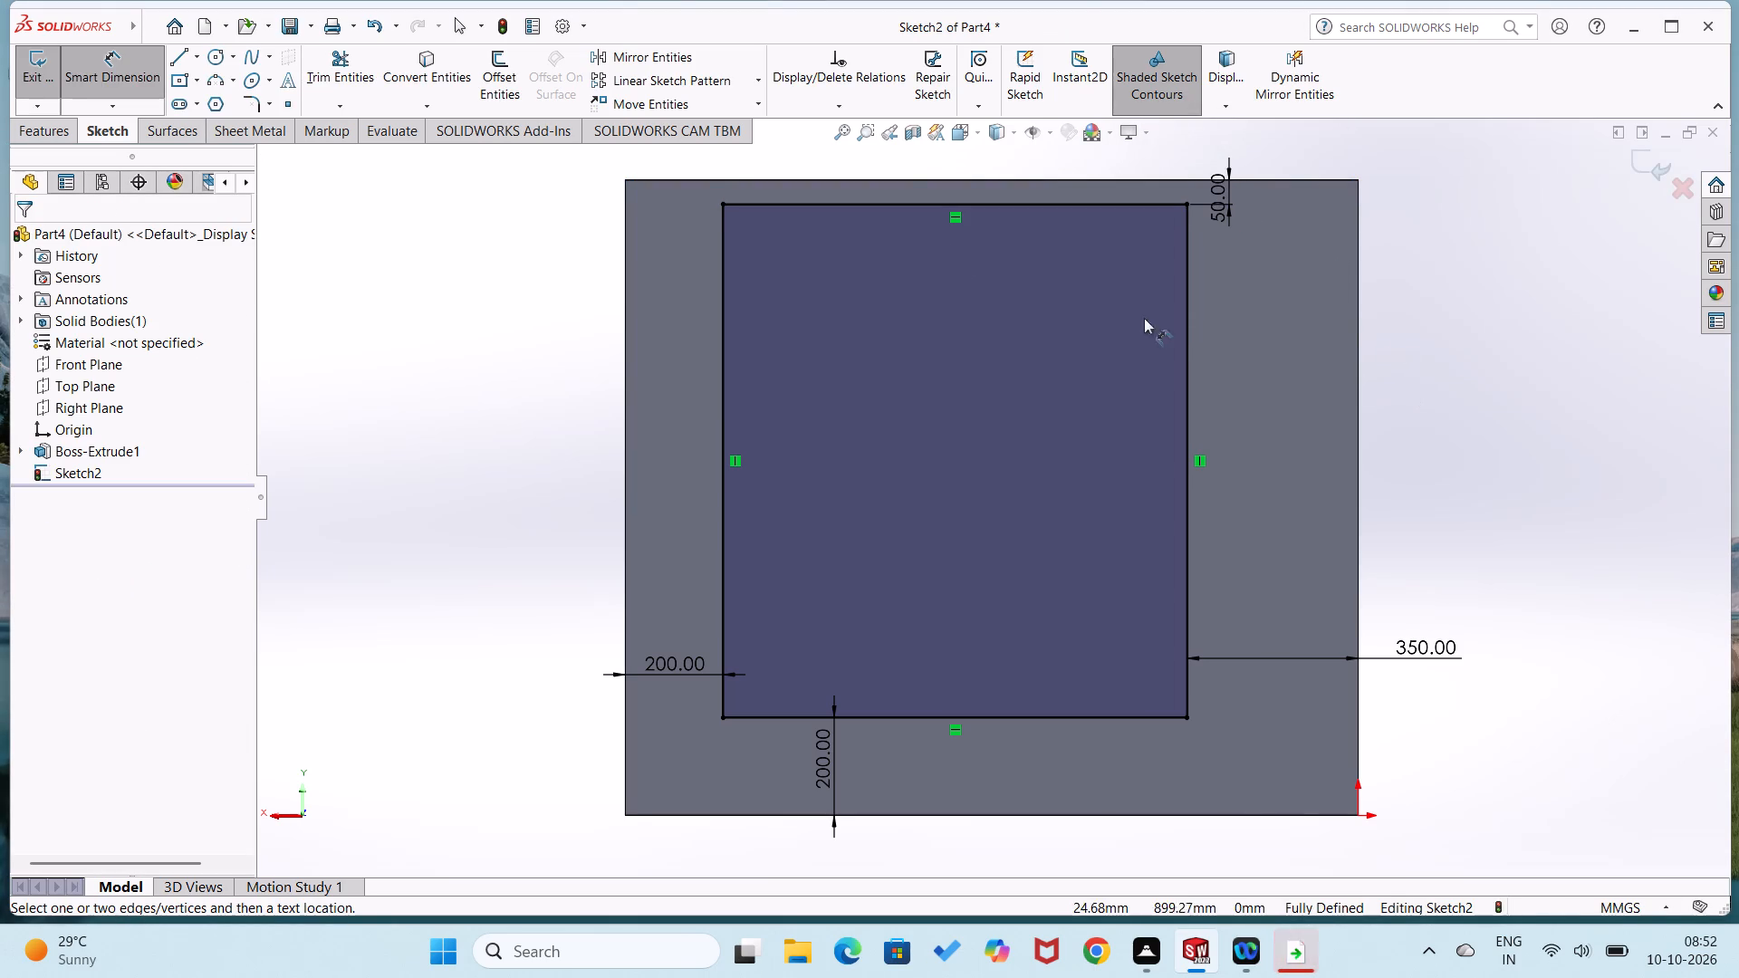
# Extrude the rectangle as a blind boss 500 mm deep from the plate's back face, merged with the plate.
pyautogui.click(49, 127)
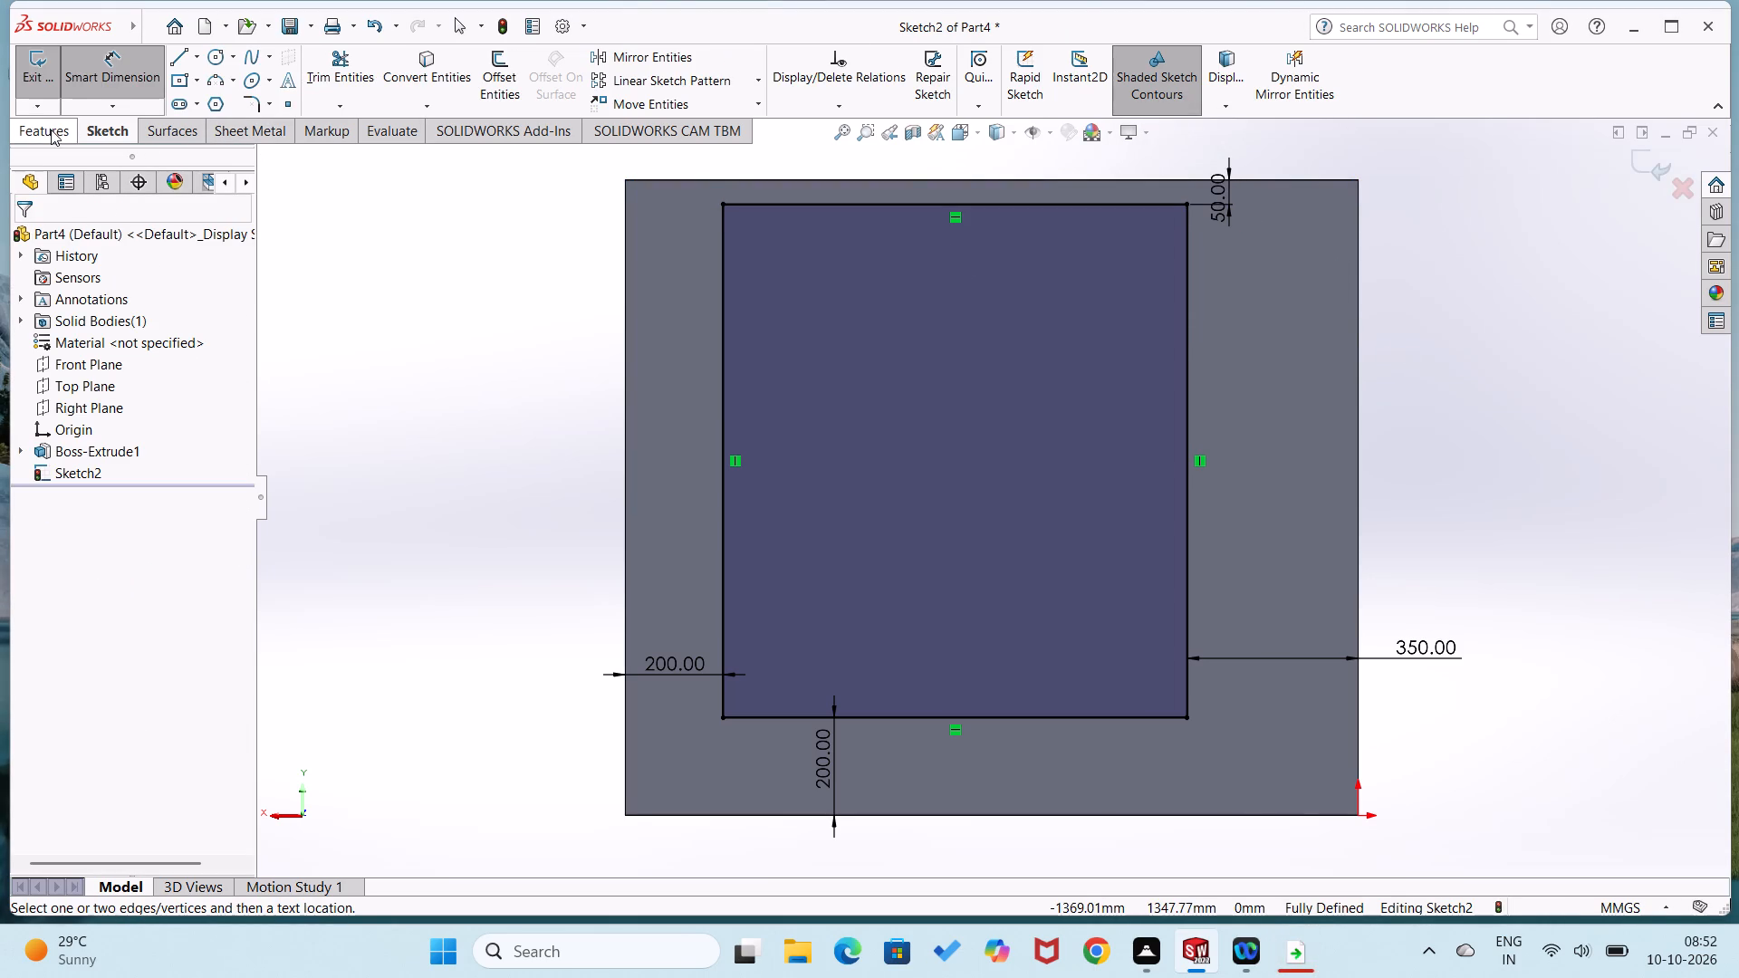
pyautogui.click(53, 108)
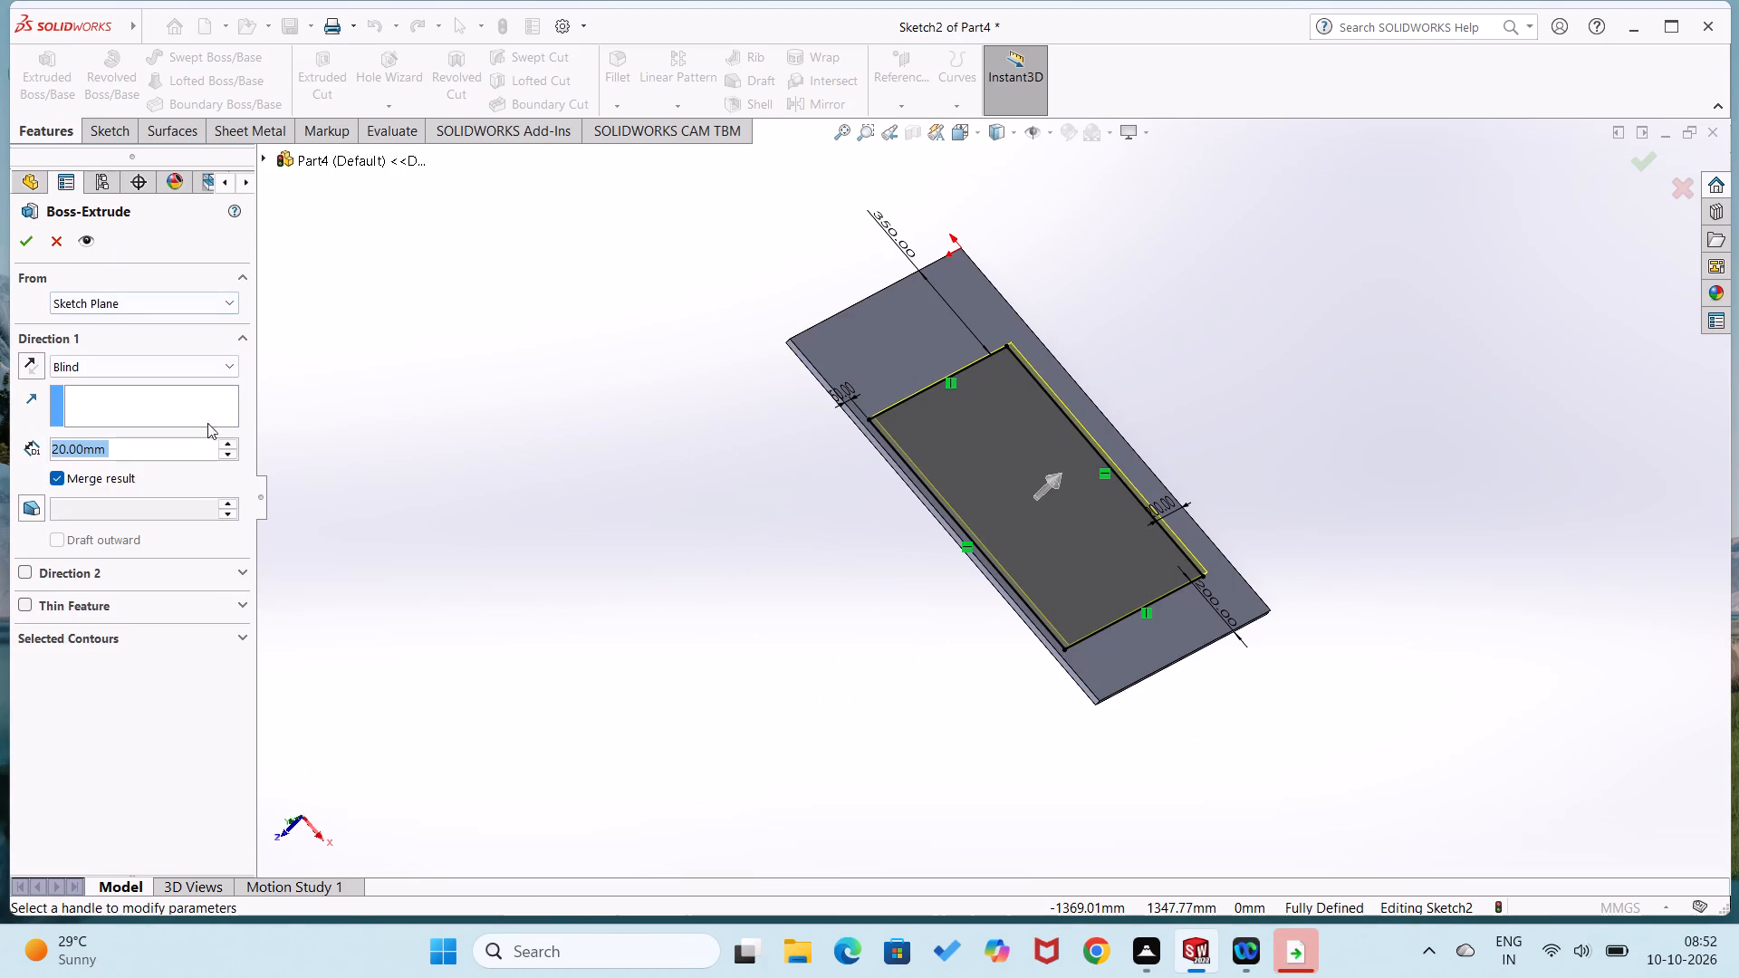
pyautogui.tripleClick(226, 444)
pyautogui.tripleClick(228, 443)
pyautogui.tripleClick(229, 441)
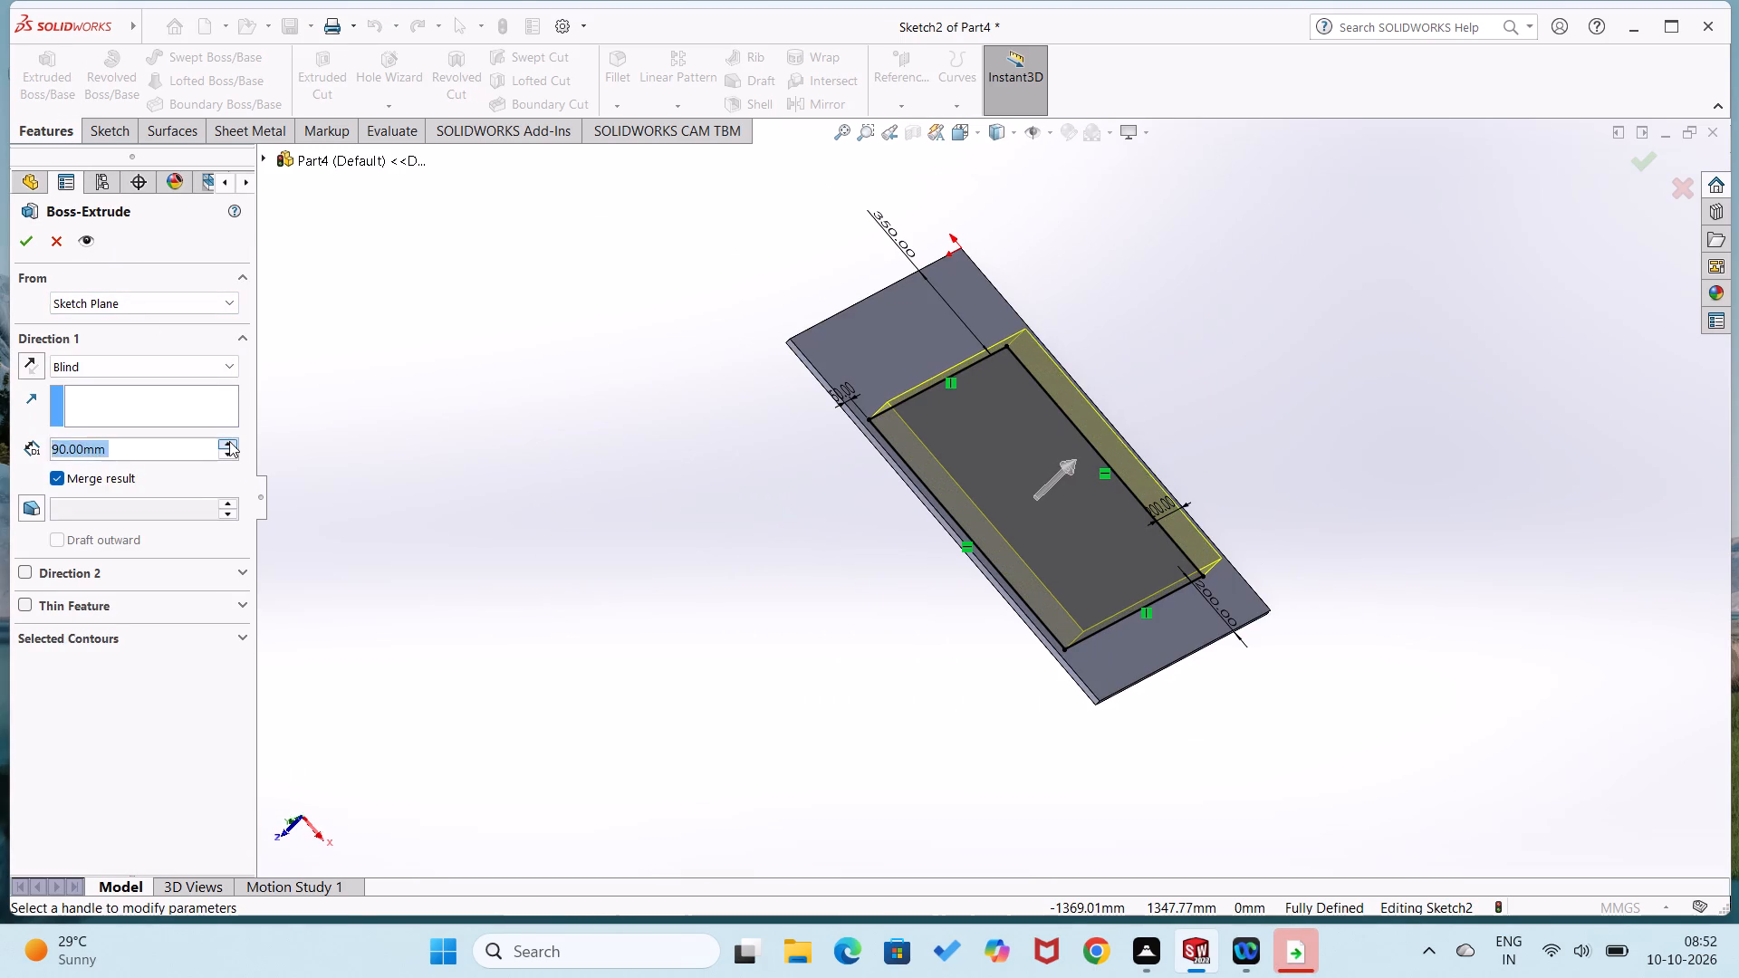
pyautogui.tripleClick(229, 441)
pyautogui.tripleClick(229, 441)
pyautogui.tripleClick(229, 441)
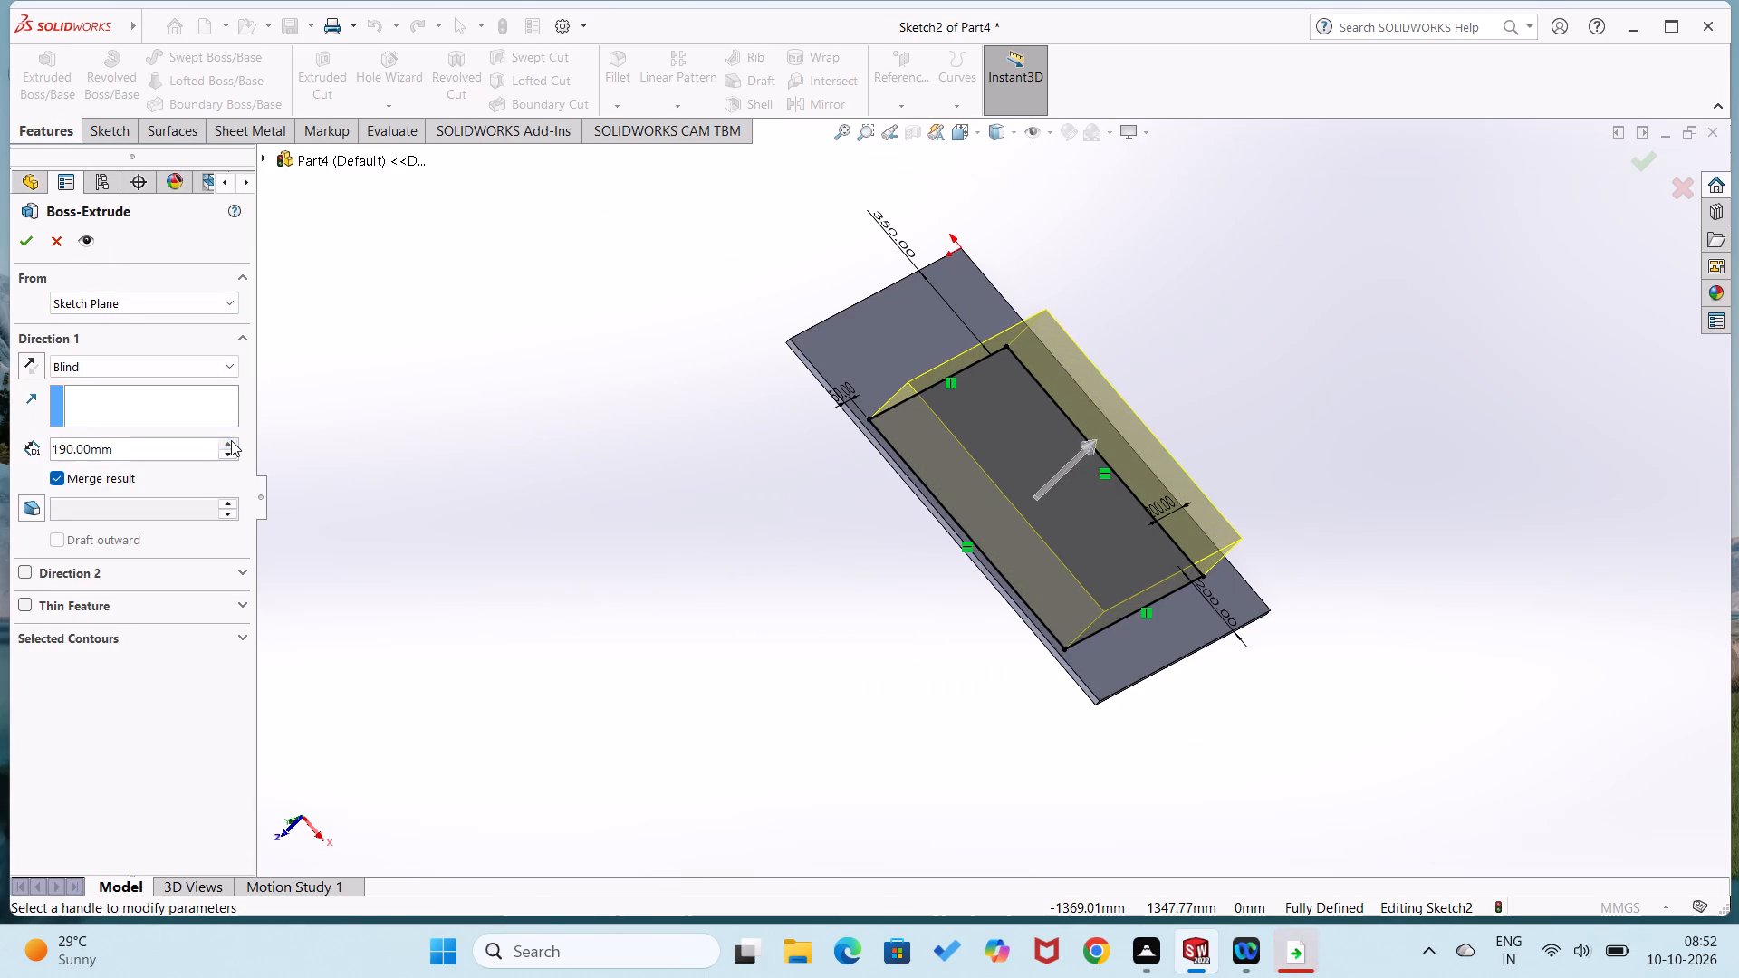
pyautogui.doubleClick(231, 440)
pyautogui.tripleClick(234, 440)
pyautogui.tripleClick(234, 440)
pyautogui.doubleClick(235, 440)
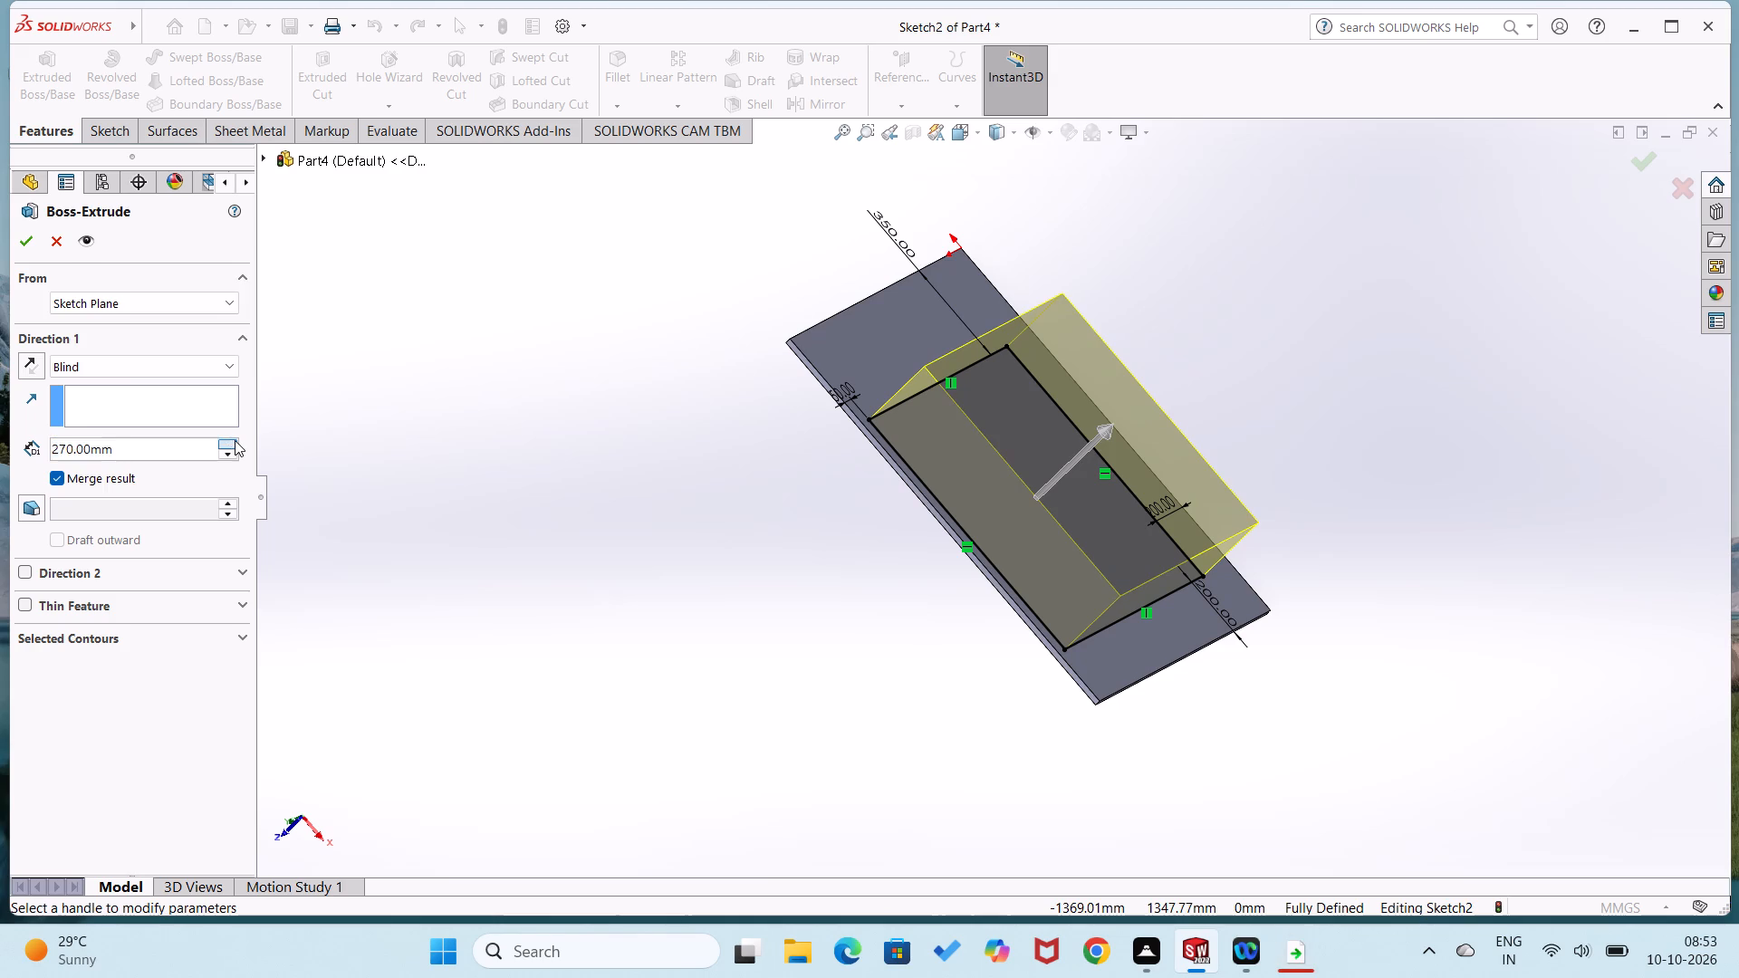
pyautogui.tripleClick(242, 440)
pyautogui.doubleClick(242, 440)
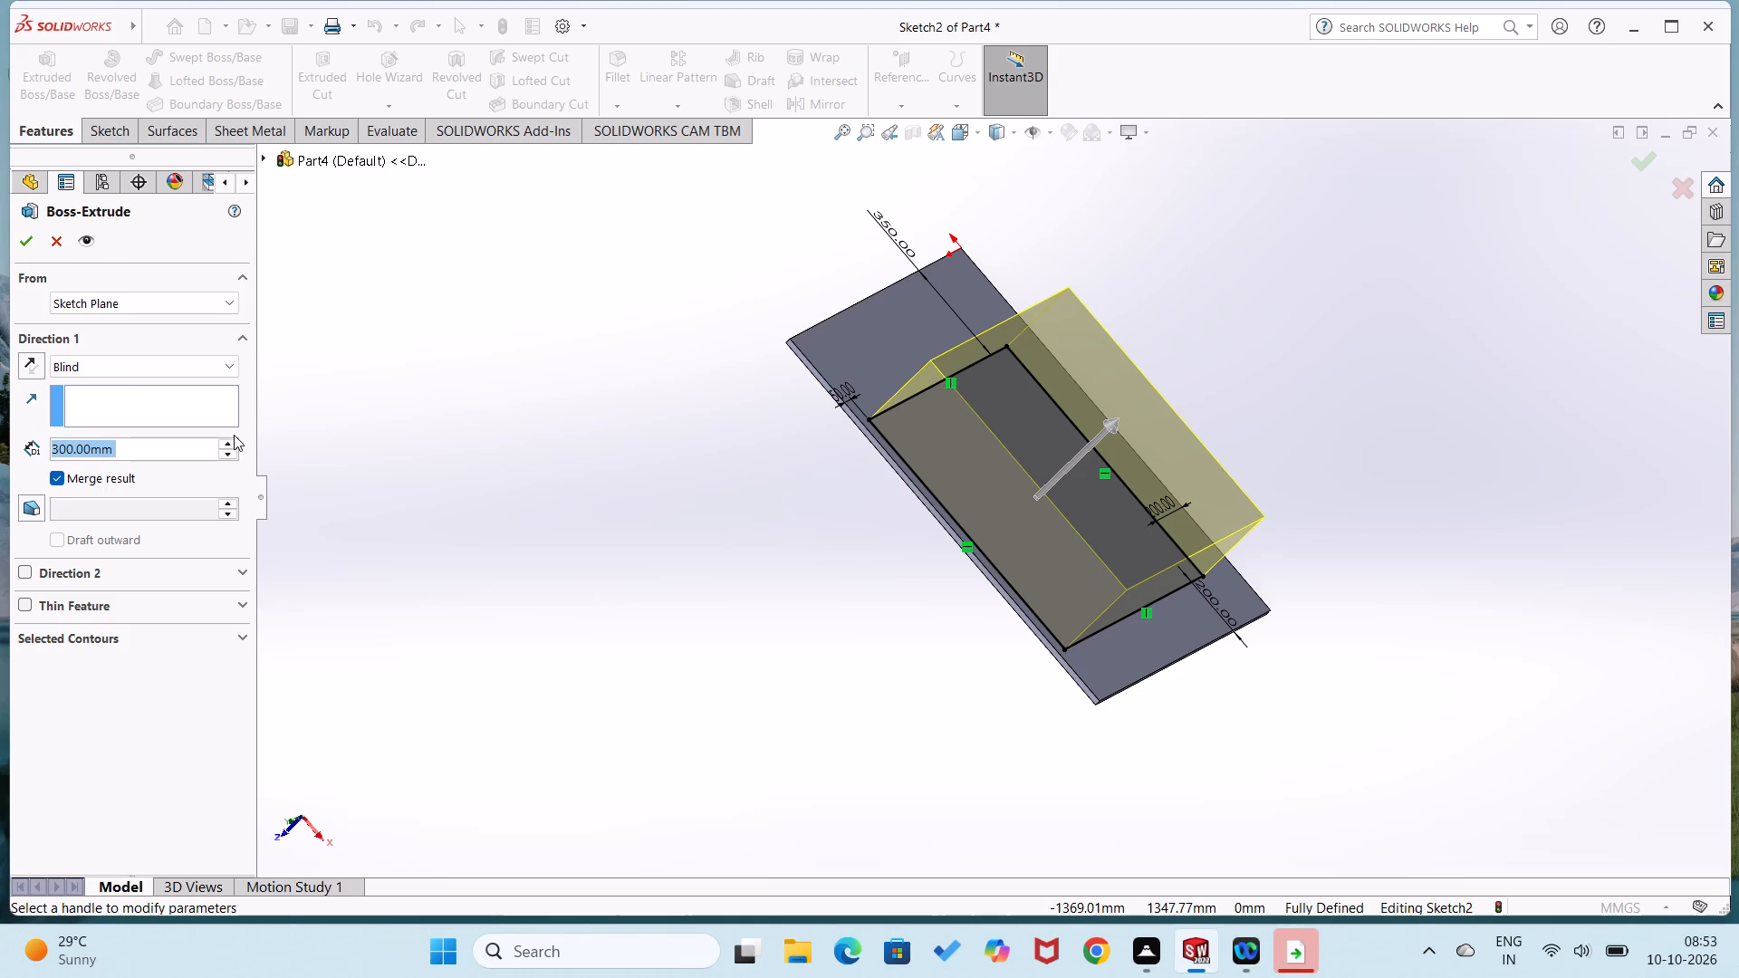
pyautogui.tripleClick(229, 441)
pyautogui.tripleClick(229, 441)
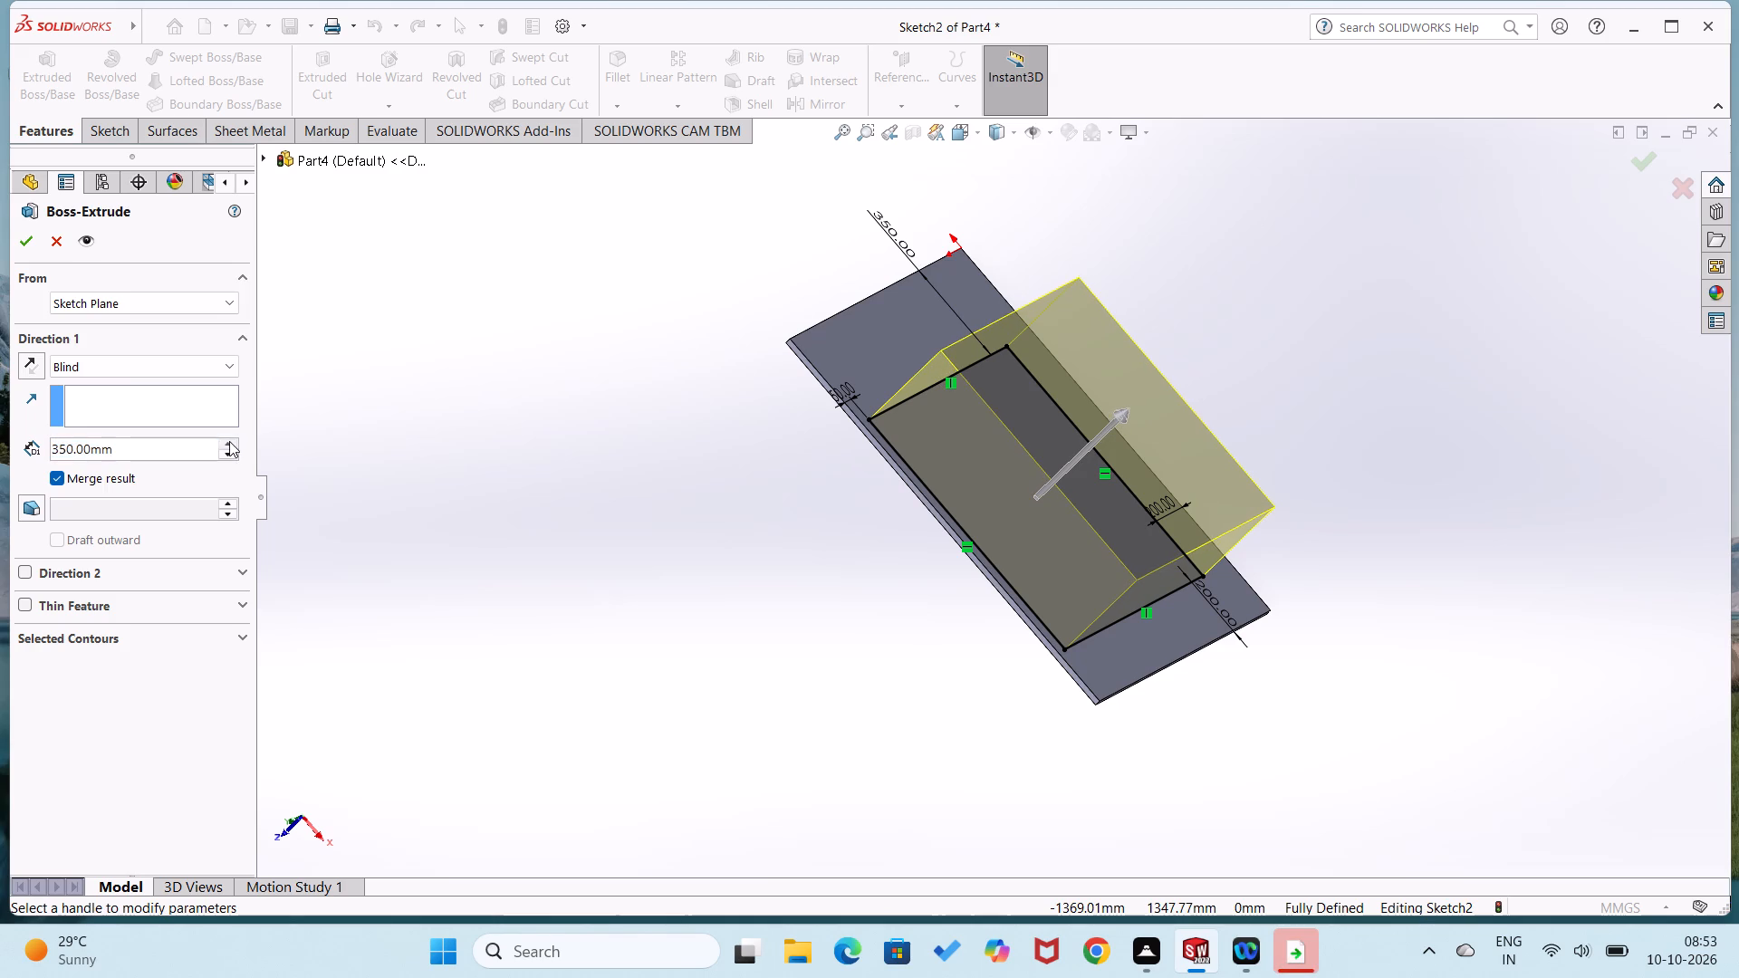
pyautogui.tripleClick(229, 441)
pyautogui.click(229, 441)
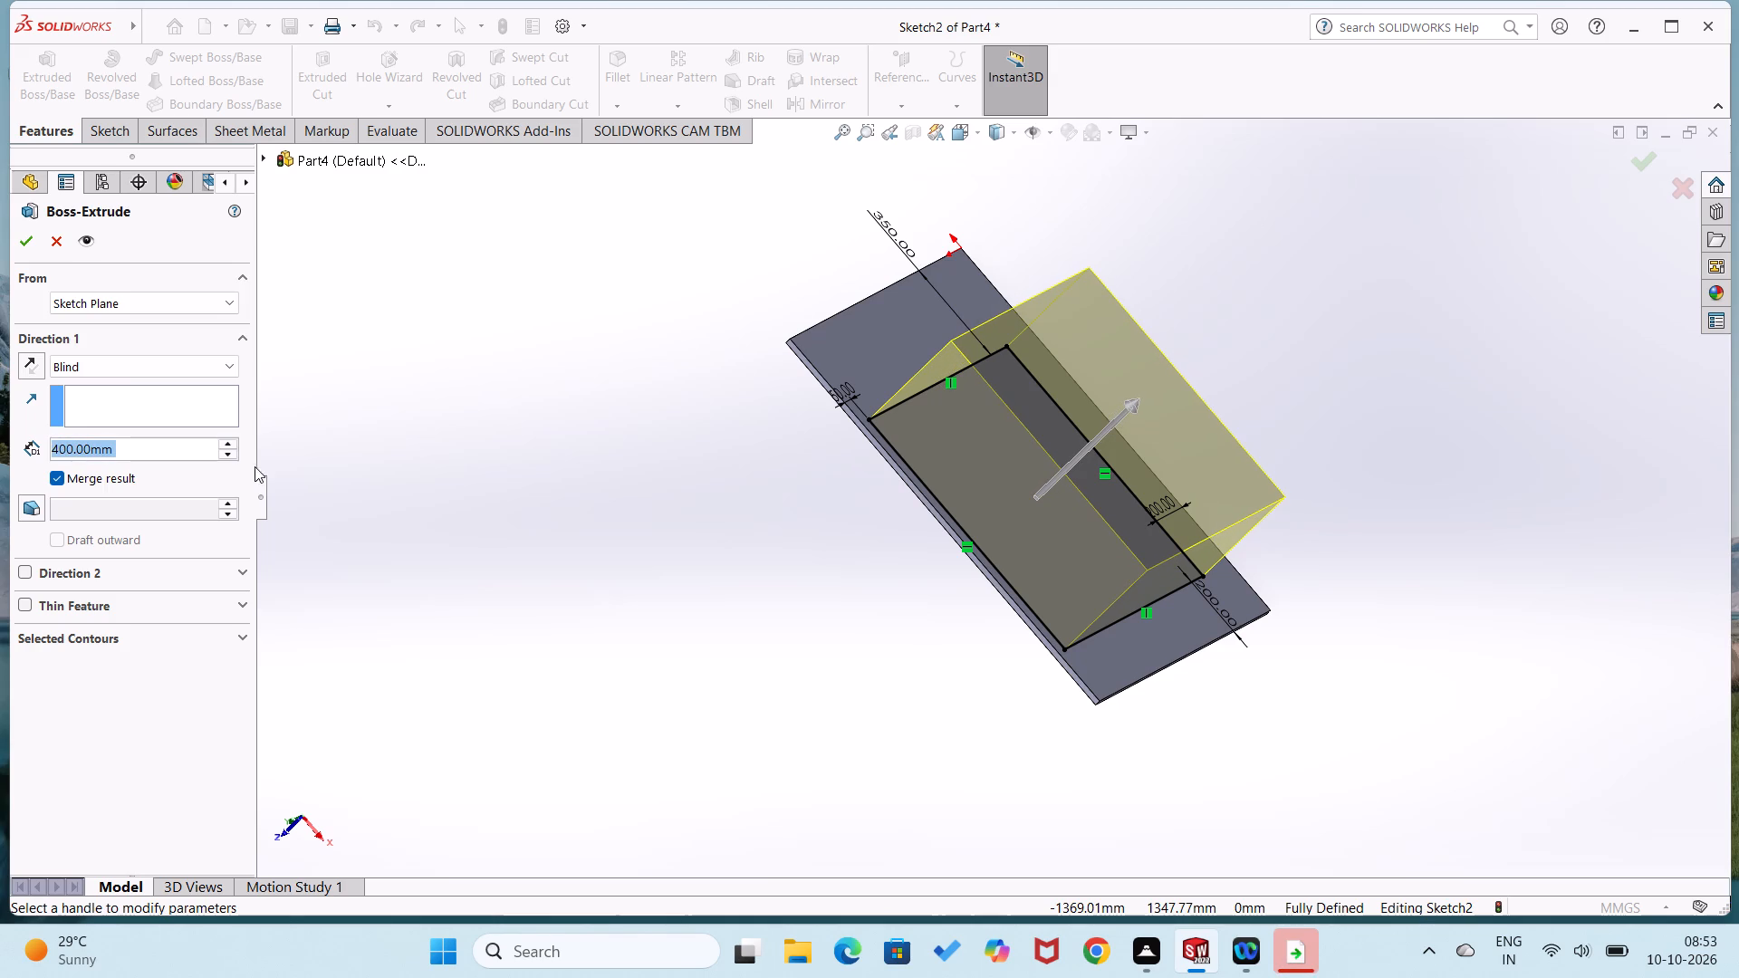
pyautogui.moveTo(478, 536); pyautogui.dragTo(308, 387, button='middle')
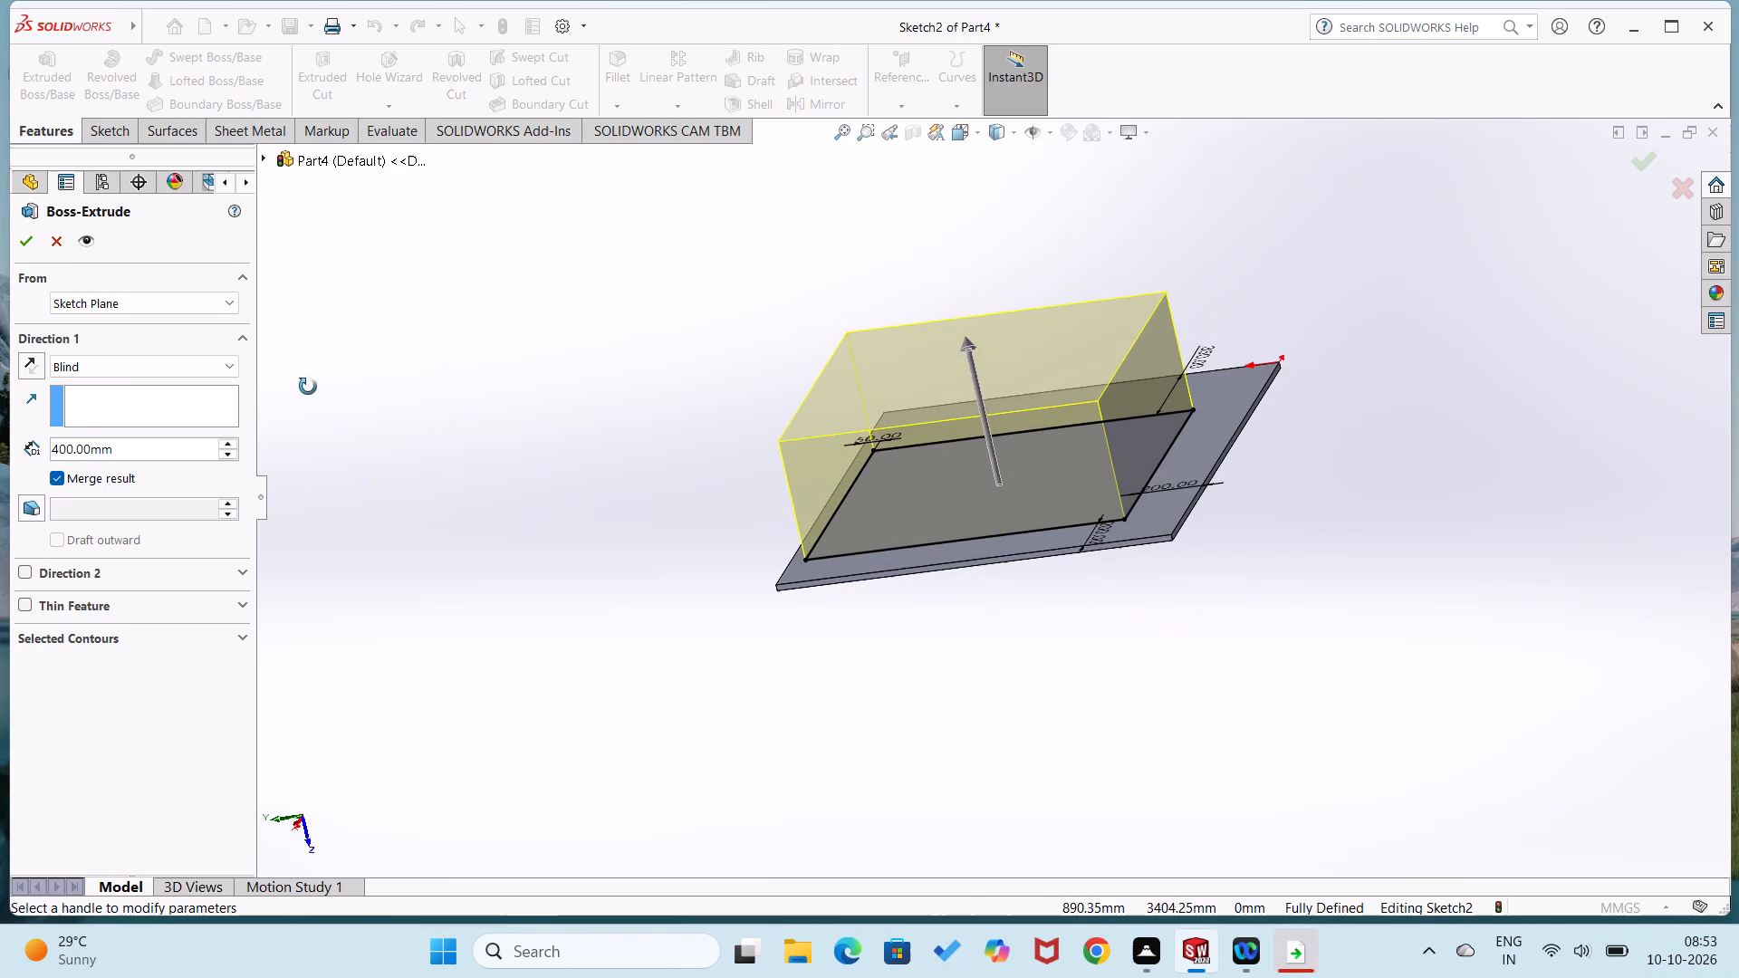
pyautogui.tripleClick(228, 445)
pyautogui.tripleClick(231, 447)
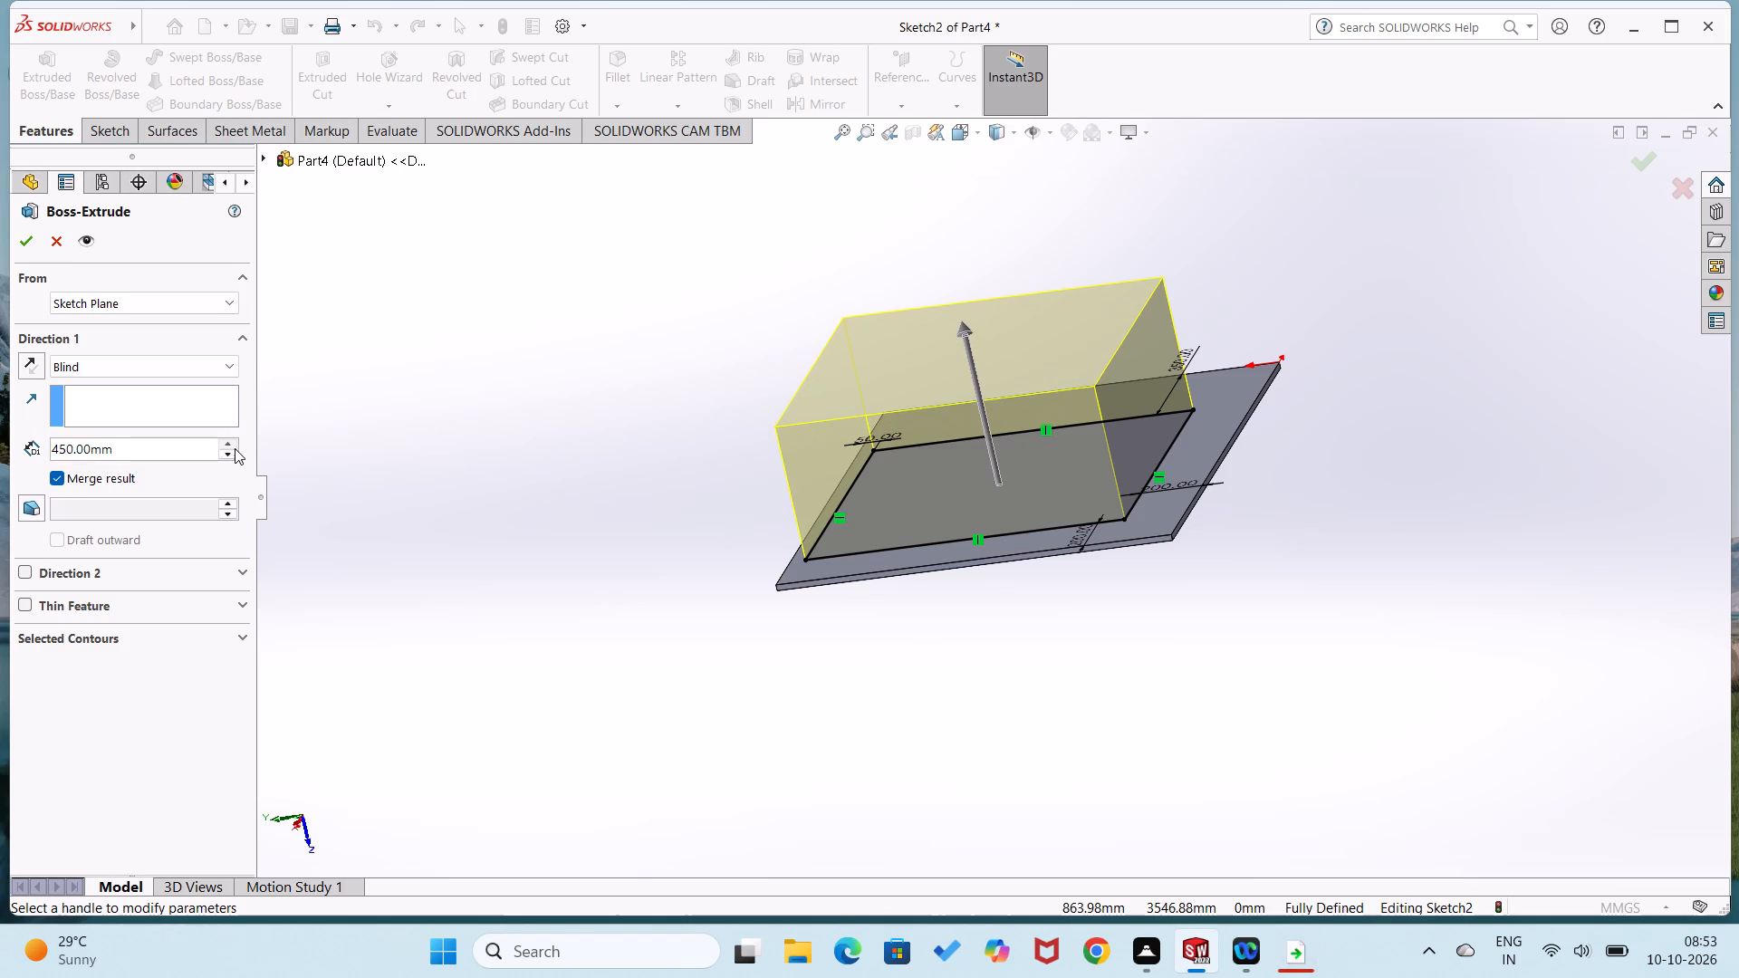
pyautogui.tripleClick(235, 448)
pyautogui.click(235, 448)
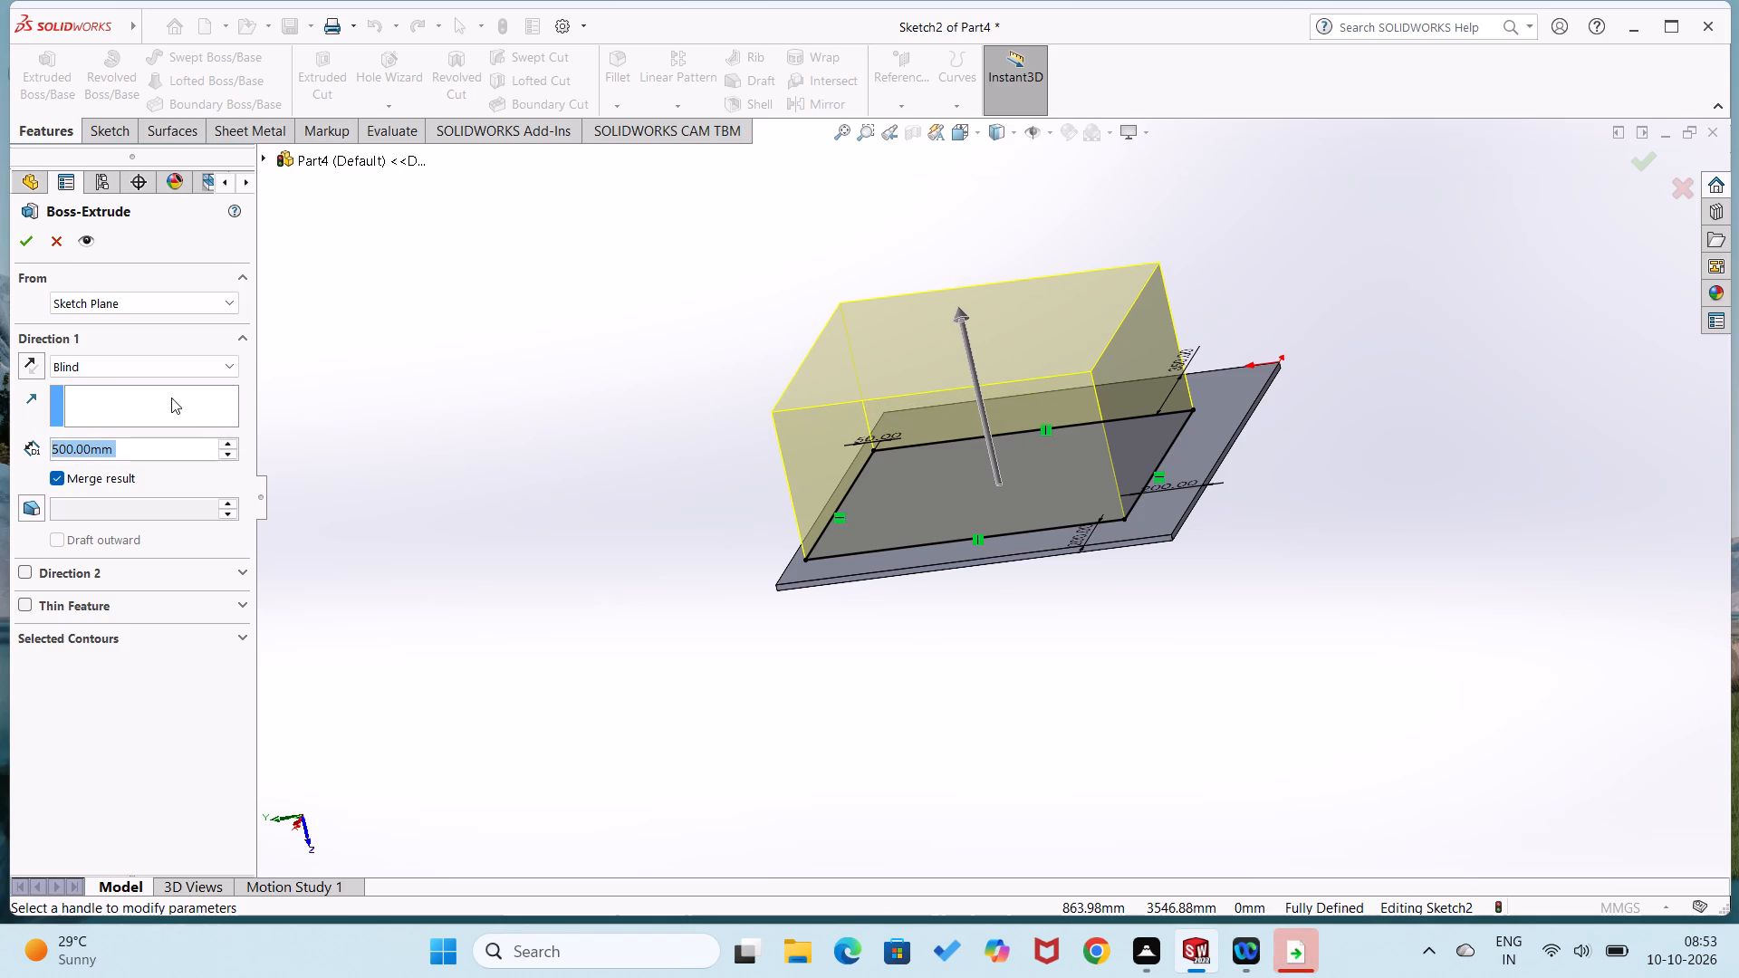
pyautogui.click(27, 244)
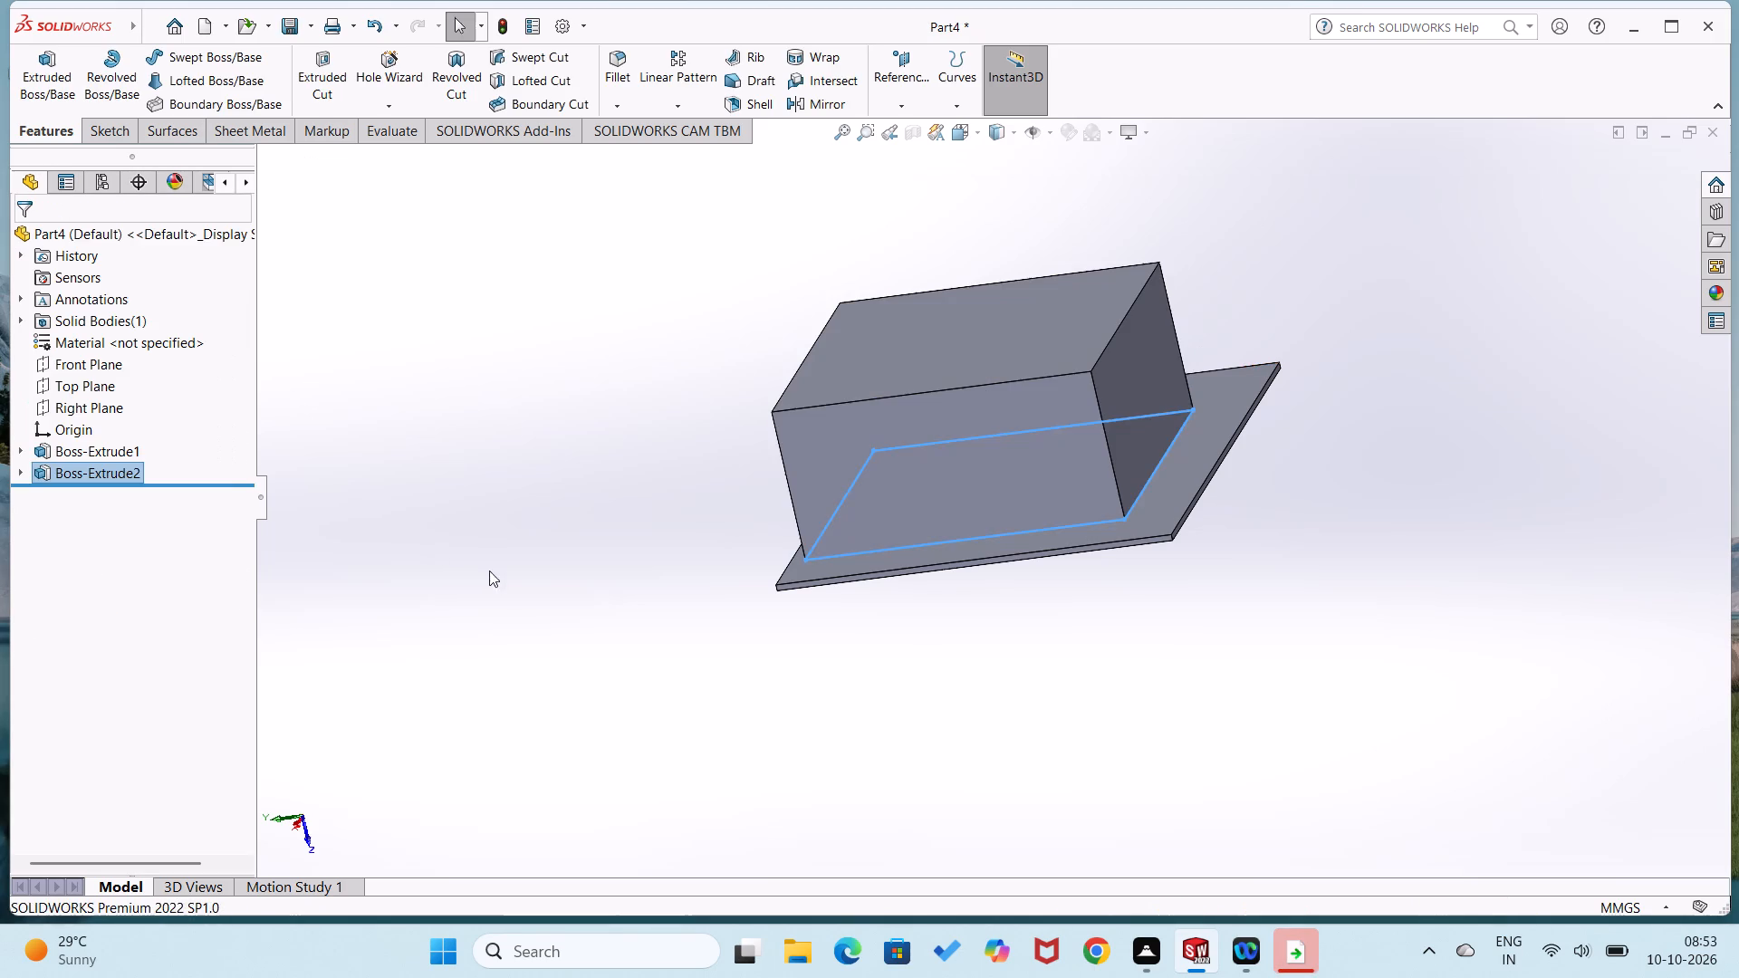
# Start a sketch on the block's vertical side face that faces the plate's 350 mm margin.
pyautogui.click(514, 582)
pyautogui.moveTo(550, 584); pyautogui.dragTo(496, 769, button='middle')
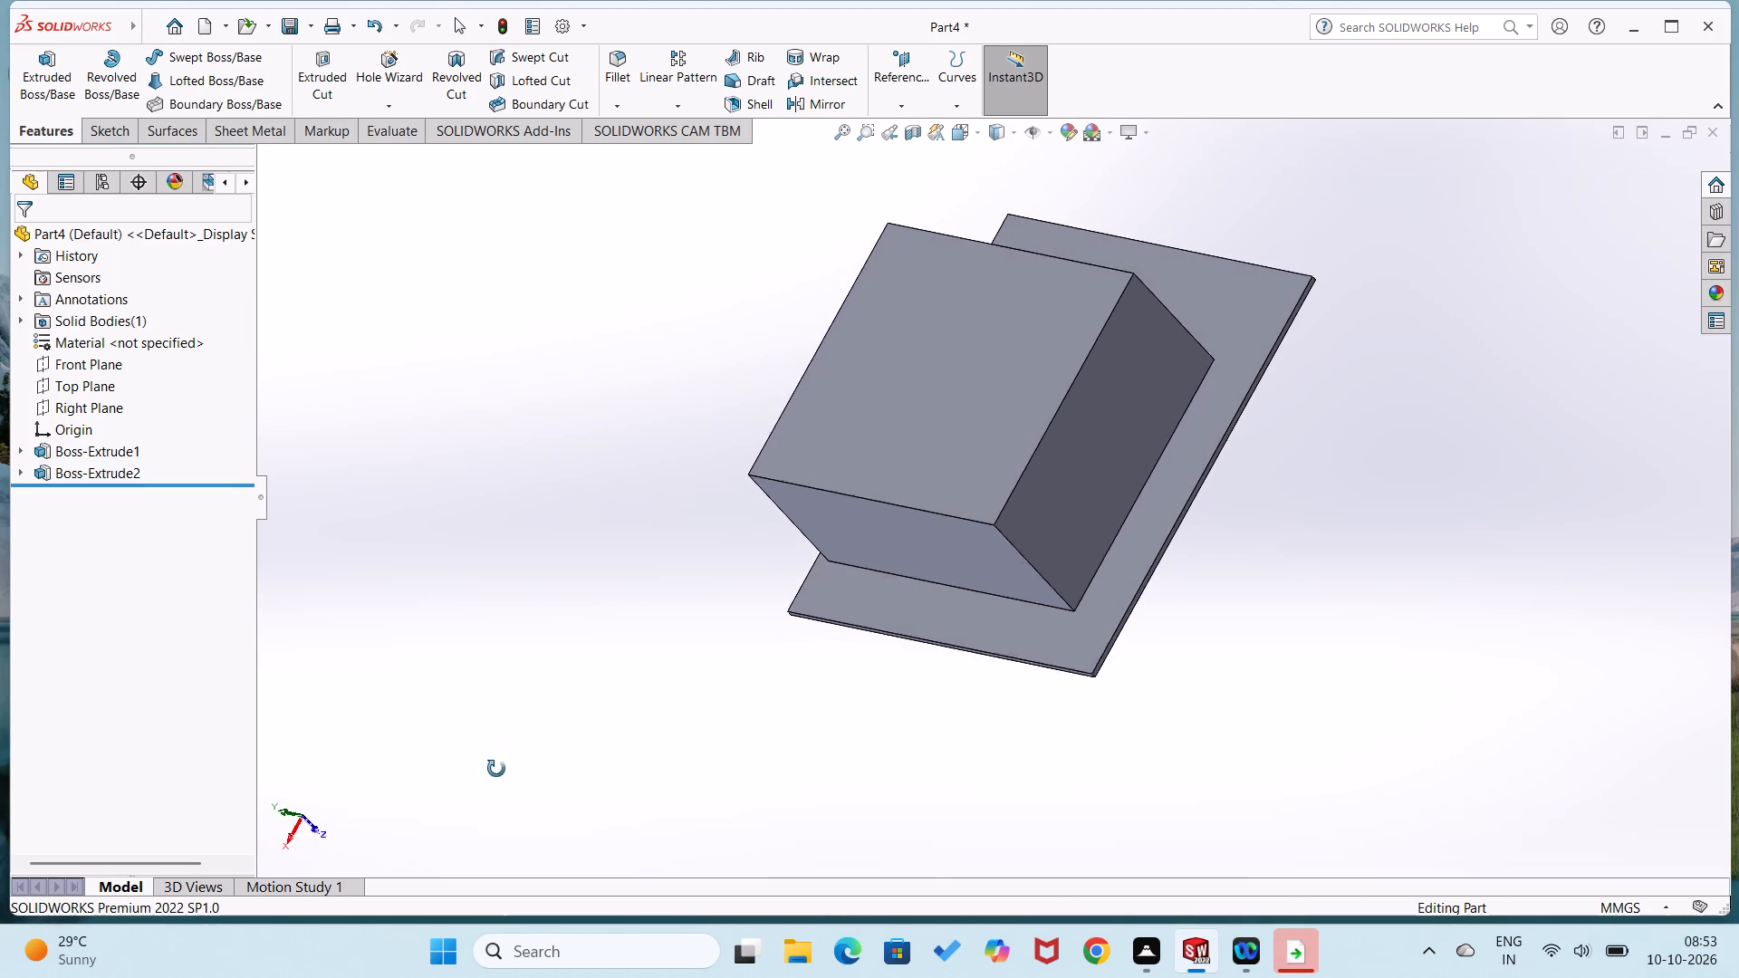
pyautogui.moveTo(496, 769); pyautogui.dragTo(478, 798, button='middle')
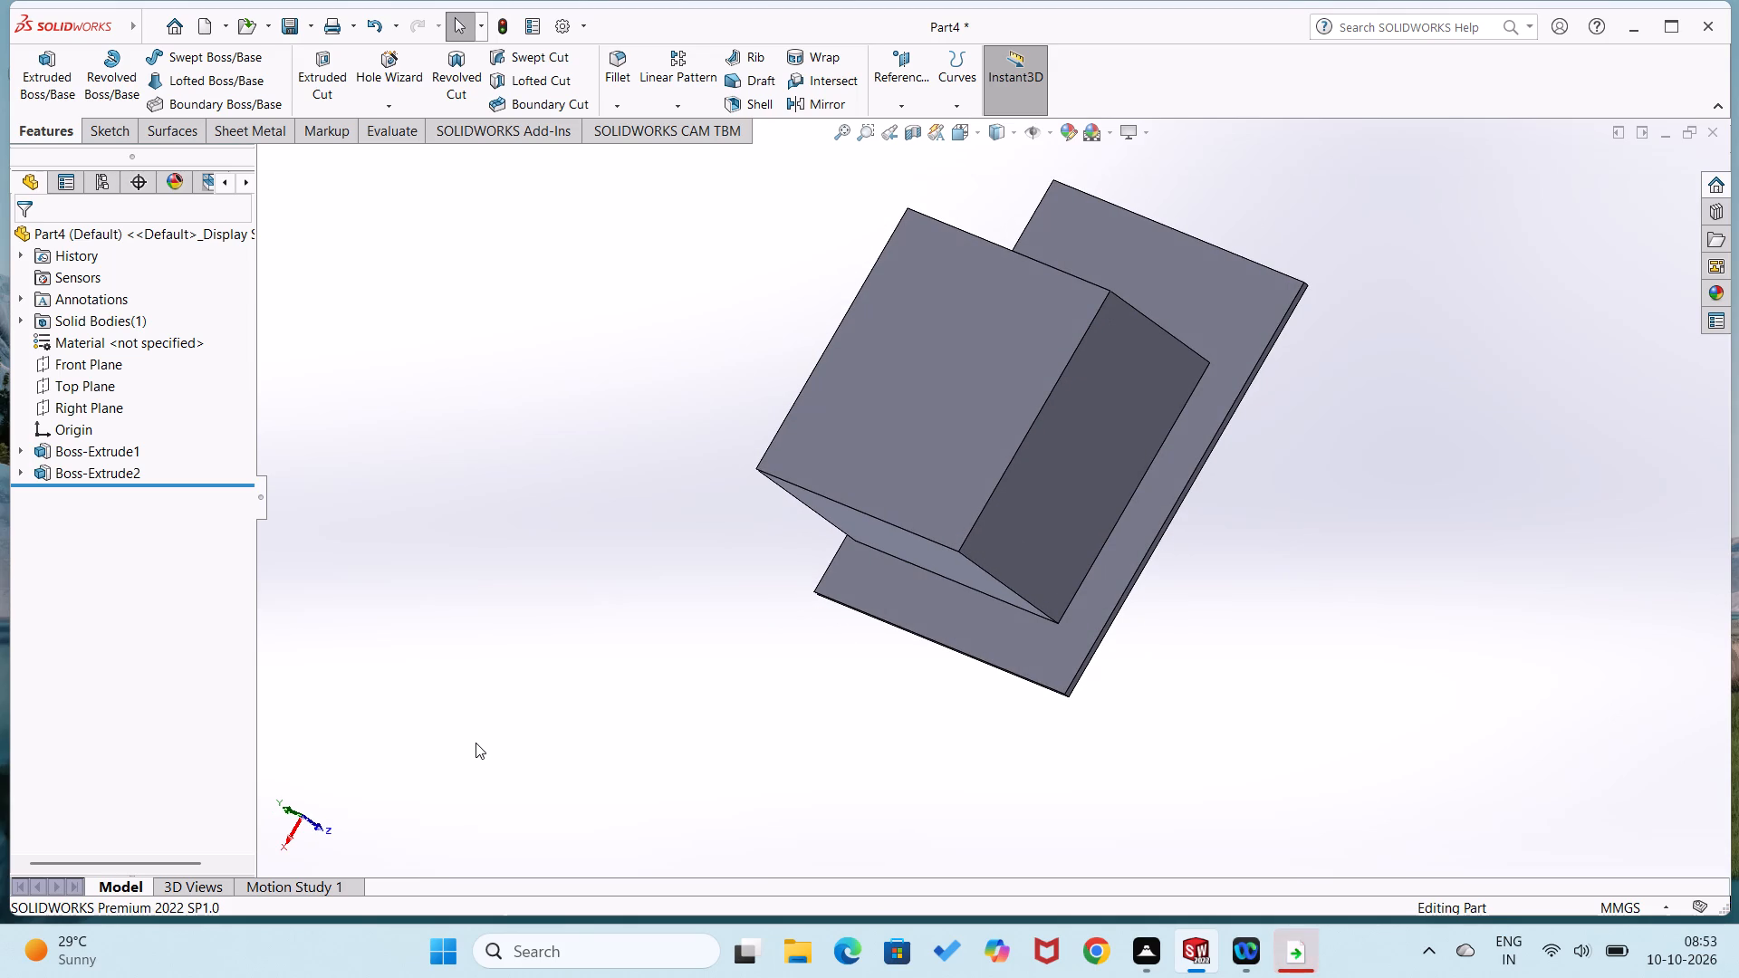
pyautogui.hotkey('ctrl', '7')
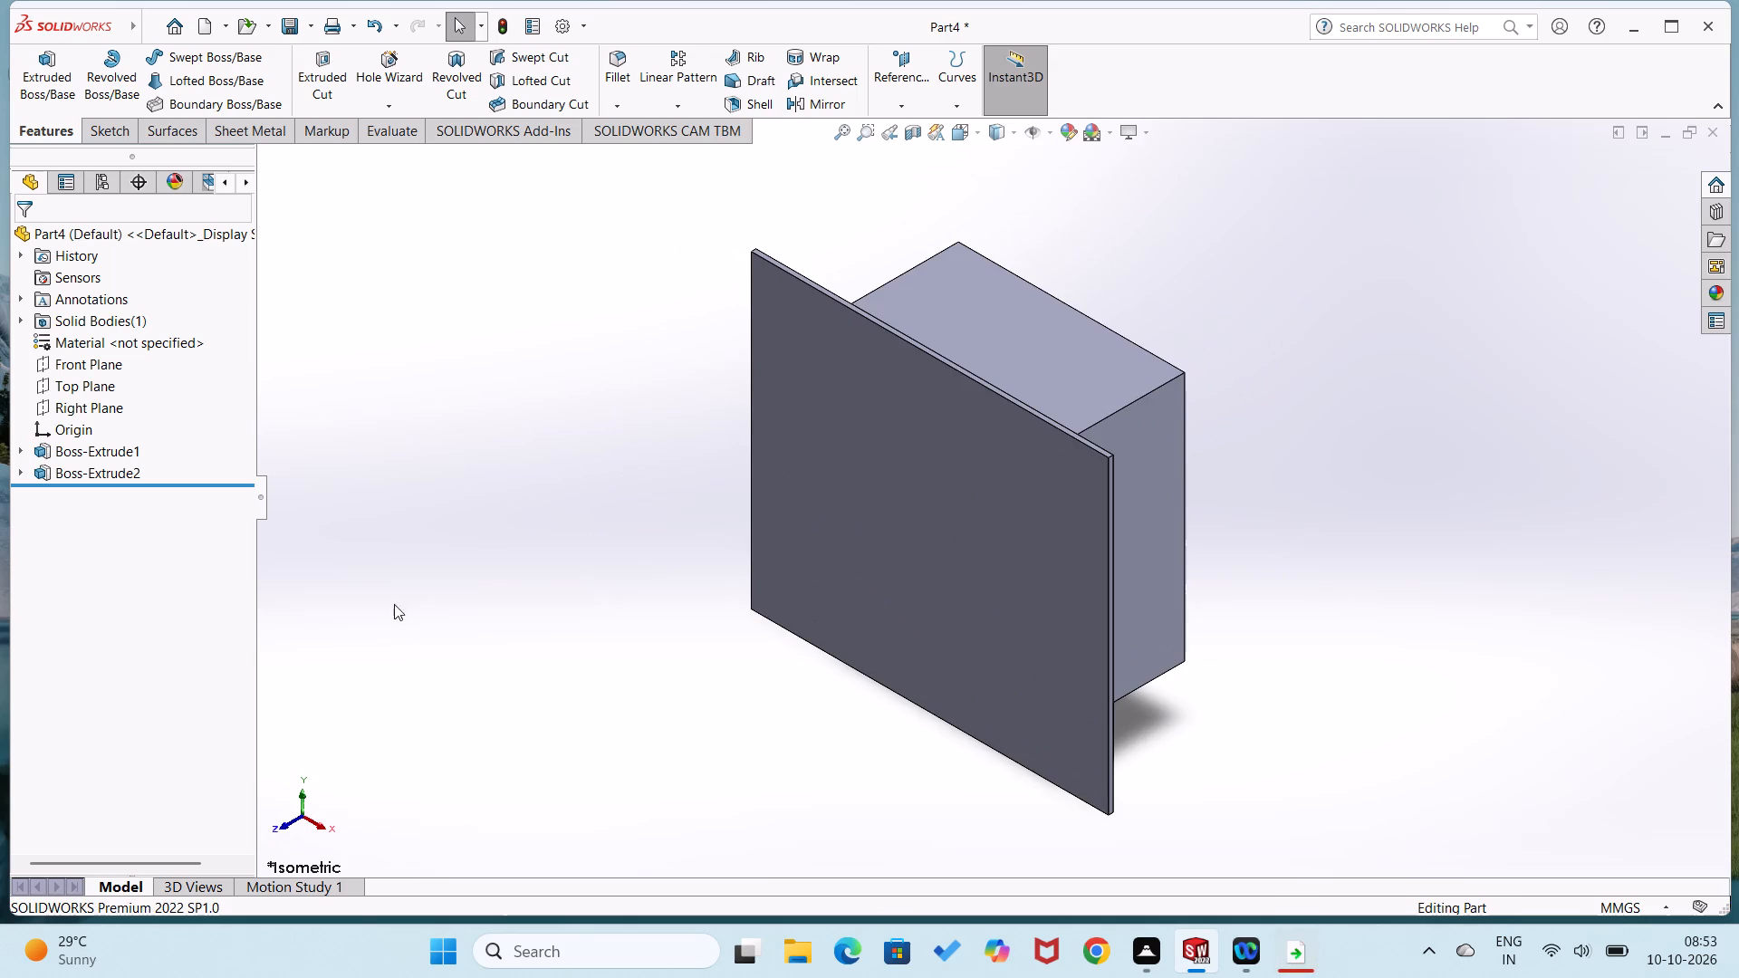
pyautogui.moveTo(412, 505); pyautogui.dragTo(116, 651, button='middle')
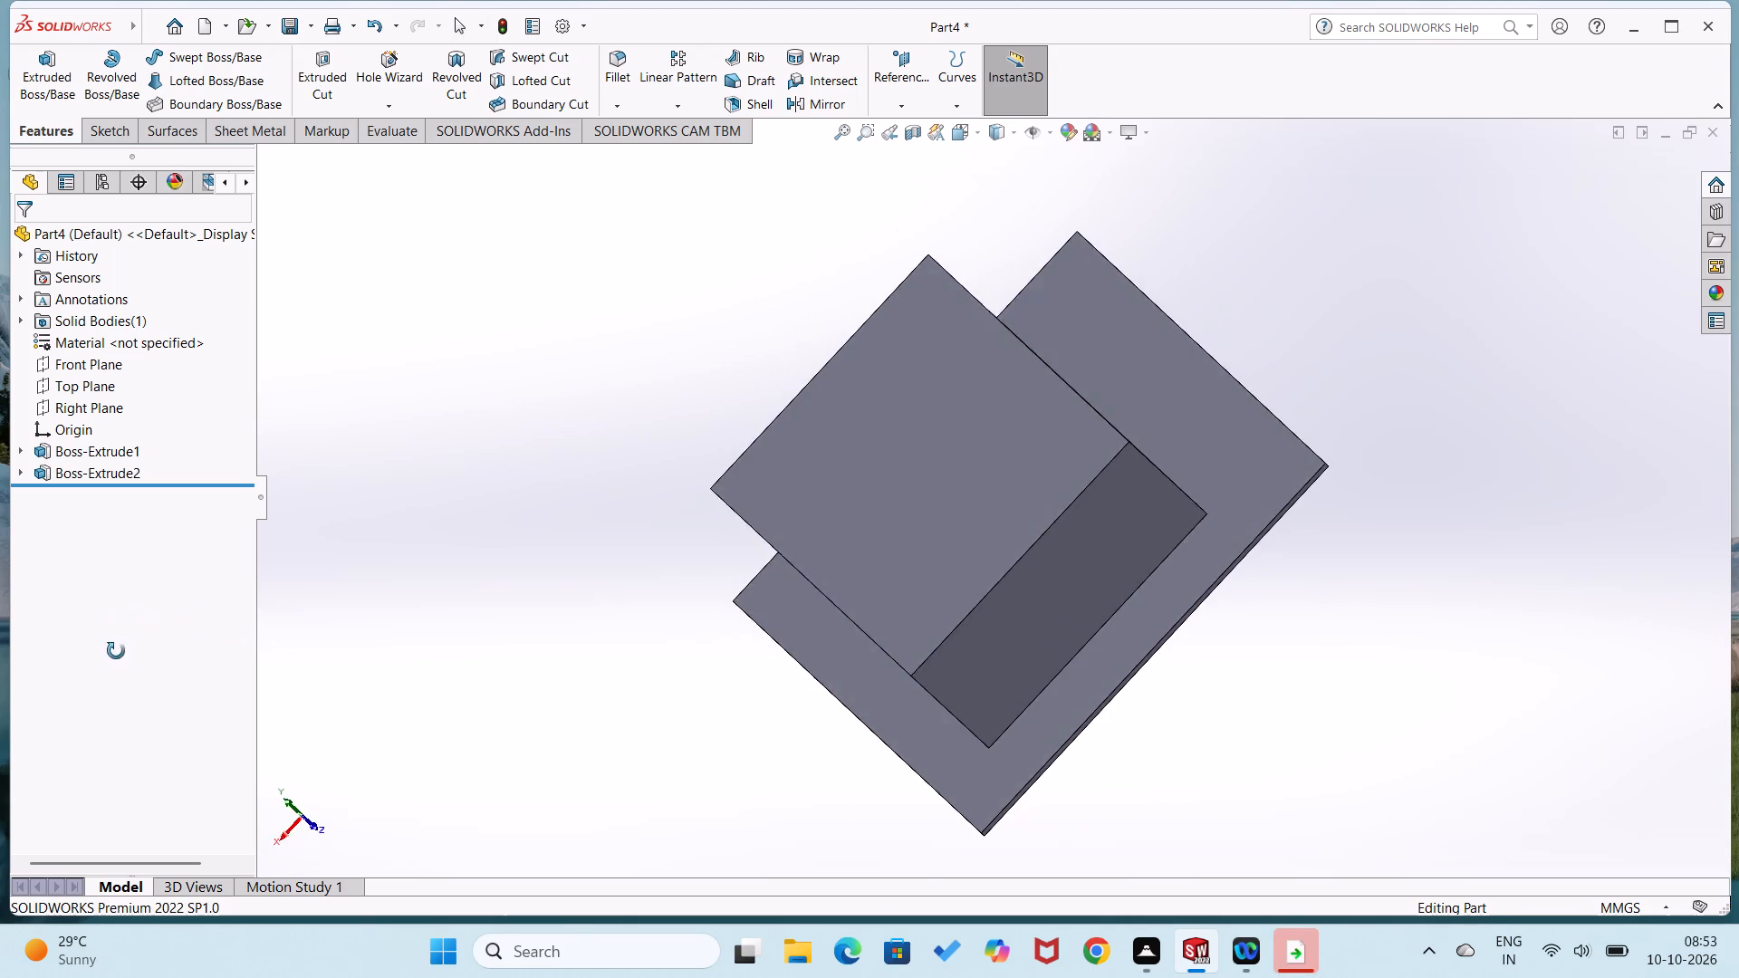
pyautogui.moveTo(116, 651); pyautogui.dragTo(110, 701, button='middle')
pyautogui.scroll(1, 110, 701)
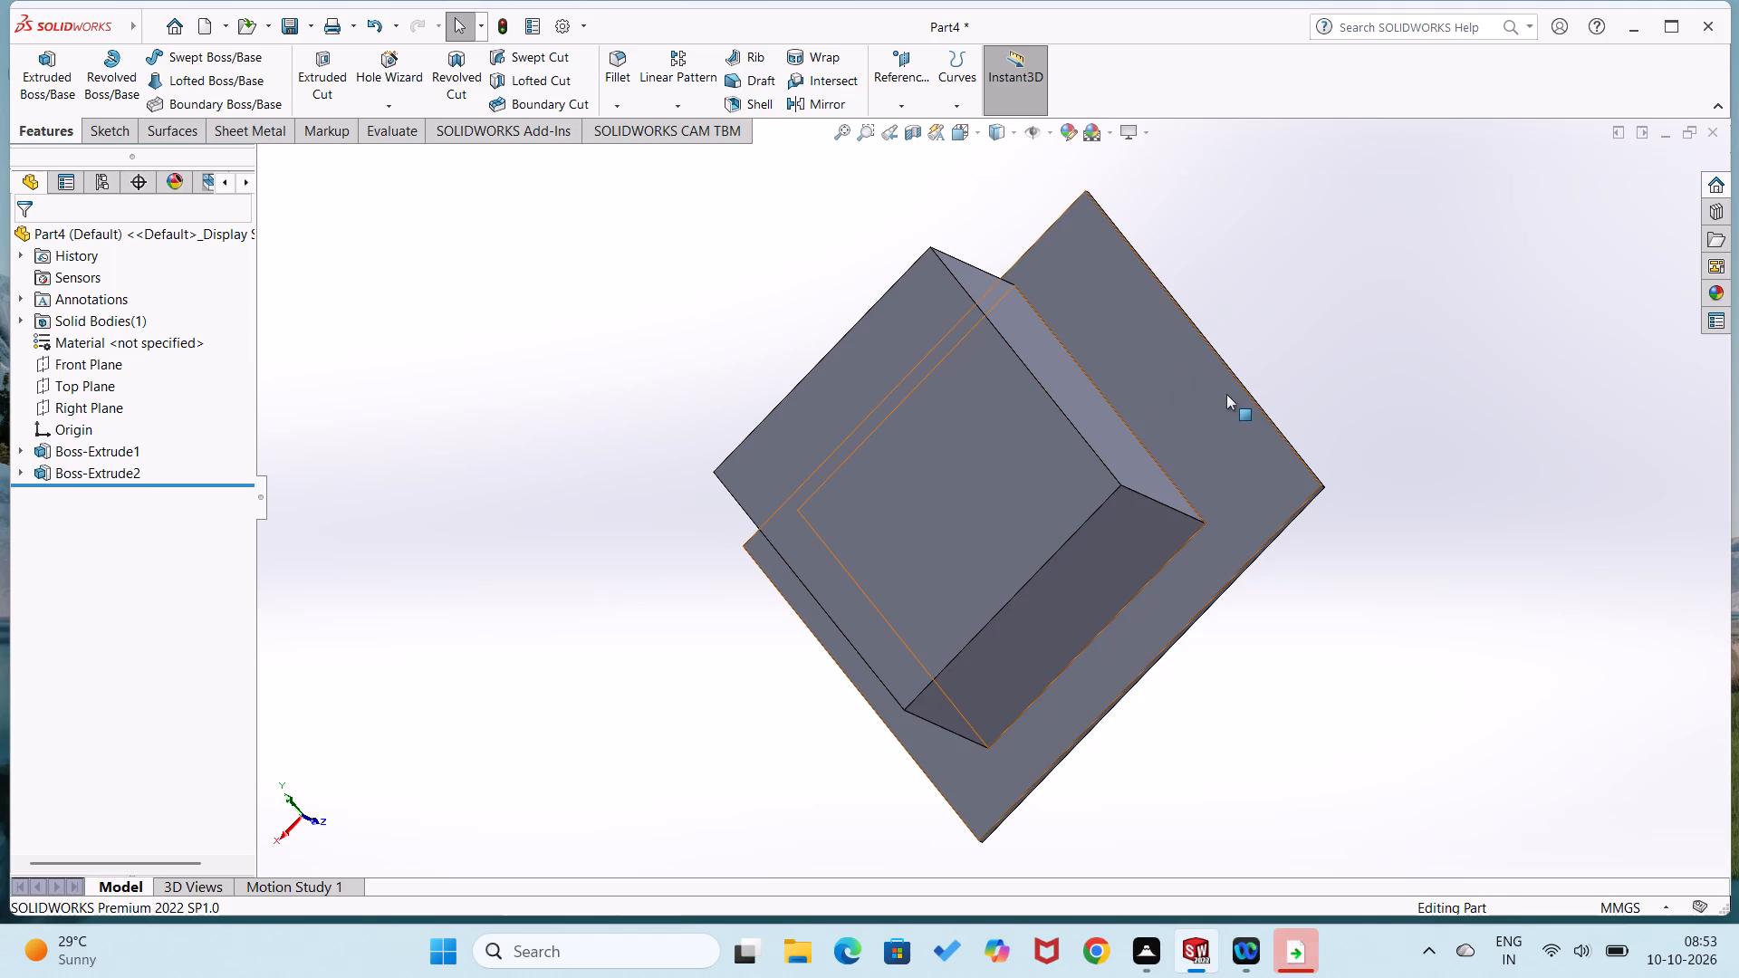
pyautogui.rightClick(1103, 432)
pyautogui.click(1147, 403)
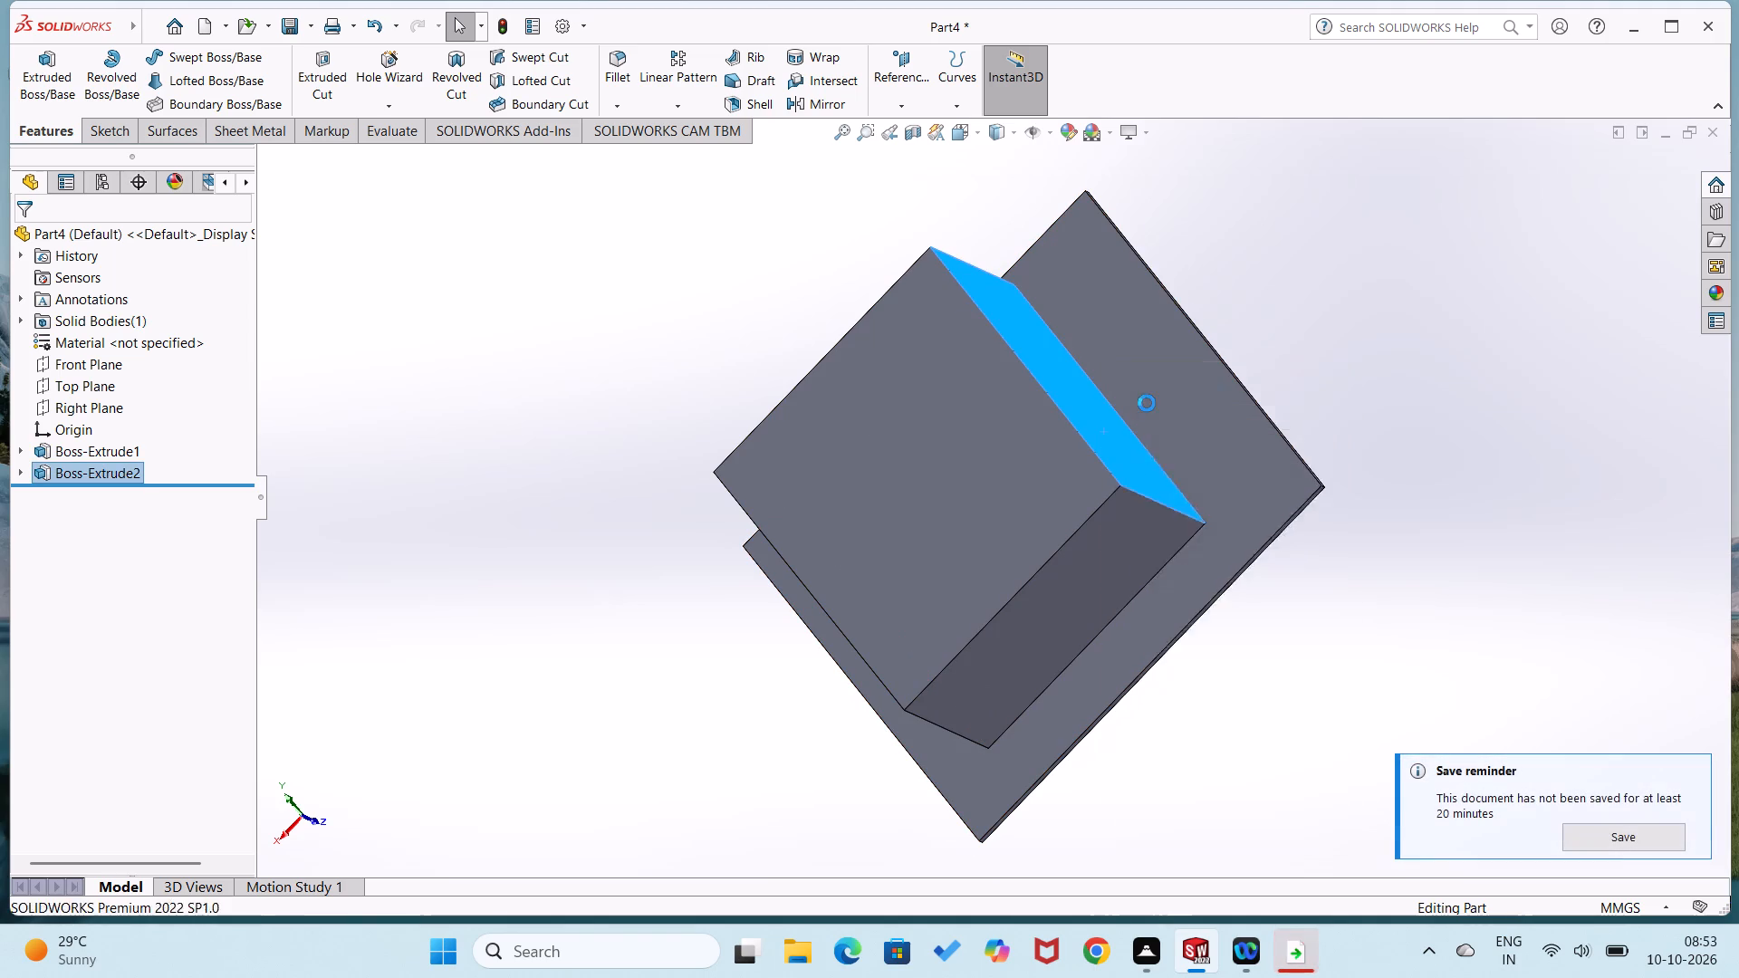
pyautogui.moveTo(1191, 446); pyautogui.dragTo(1232, 488, button='middle')
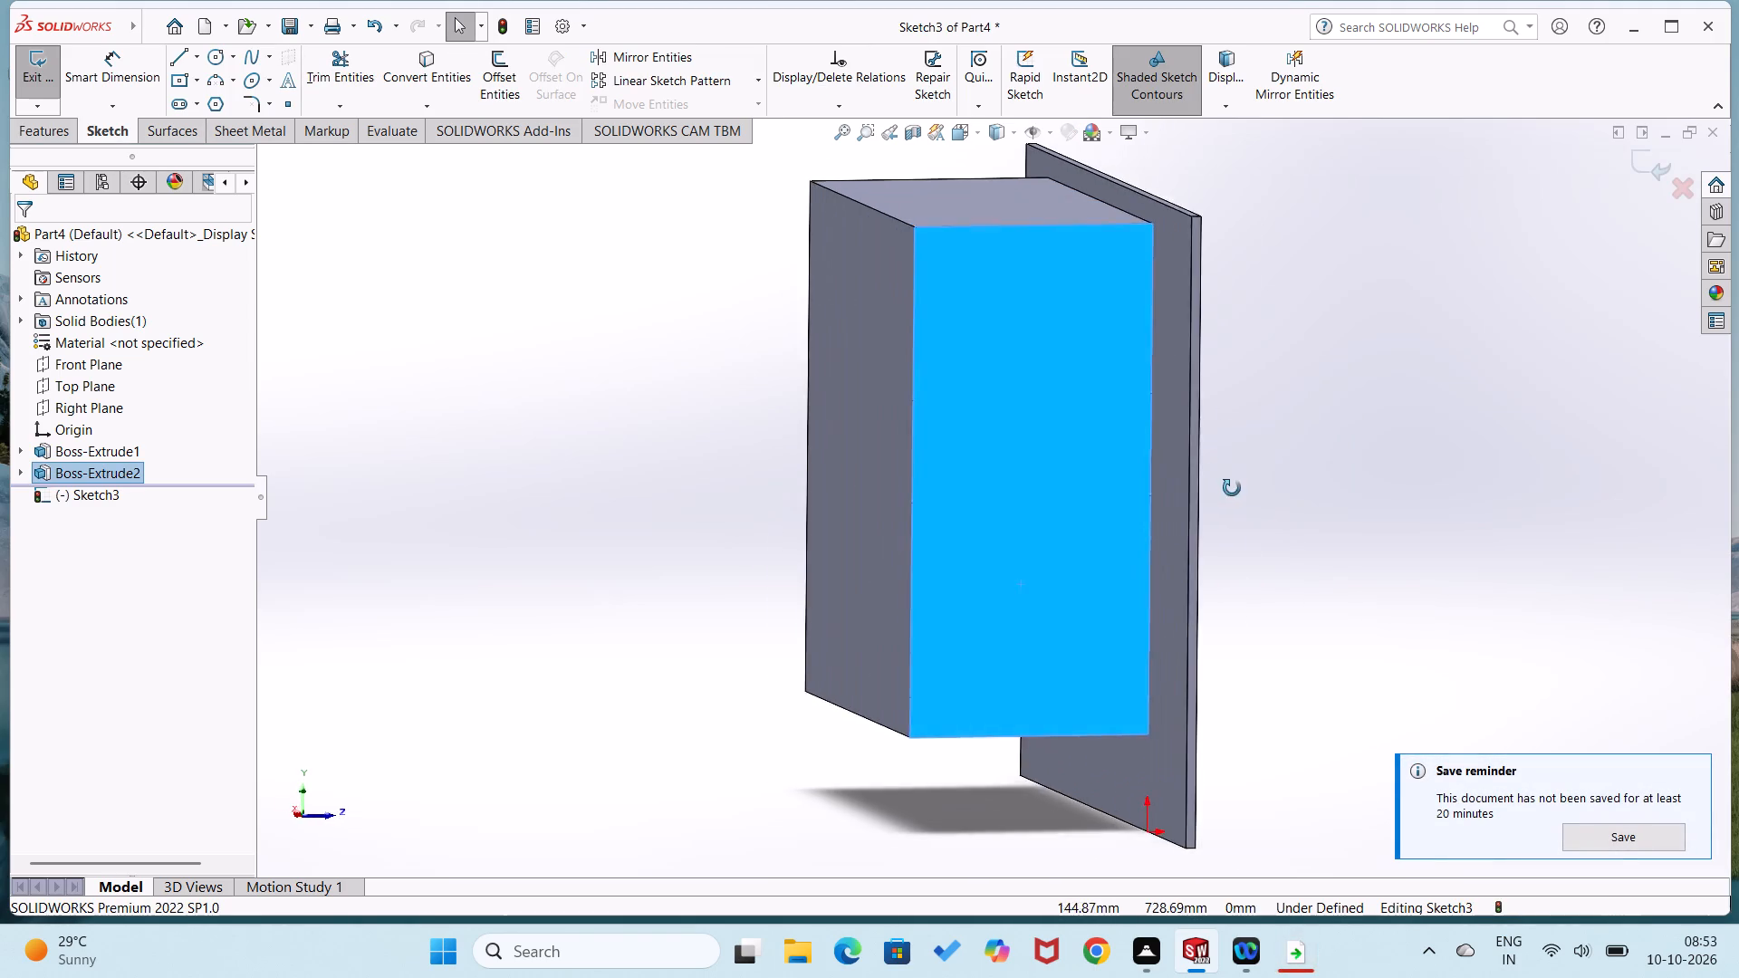
pyautogui.moveTo(1232, 488); pyautogui.dragTo(1303, 379, button='middle')
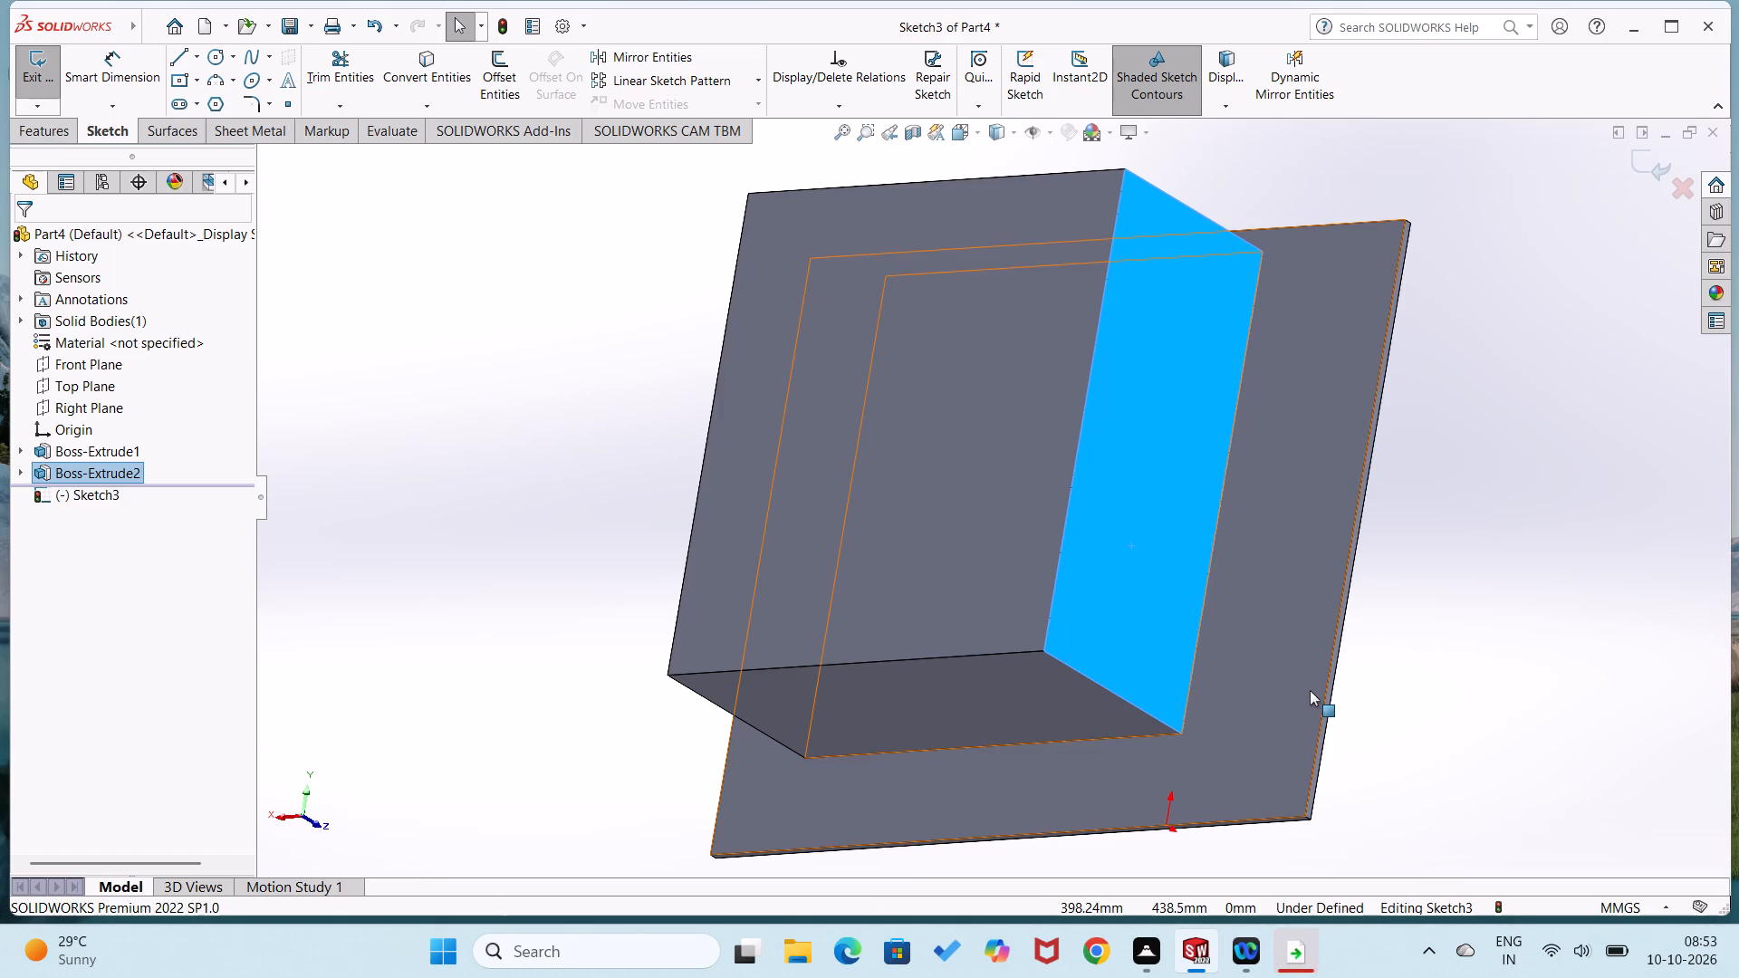
# Sketch a corner rectangle about 396 by 165 mm on the block's side face, starting from the plate's back face.
pyautogui.hotkey('ctrl', '8')
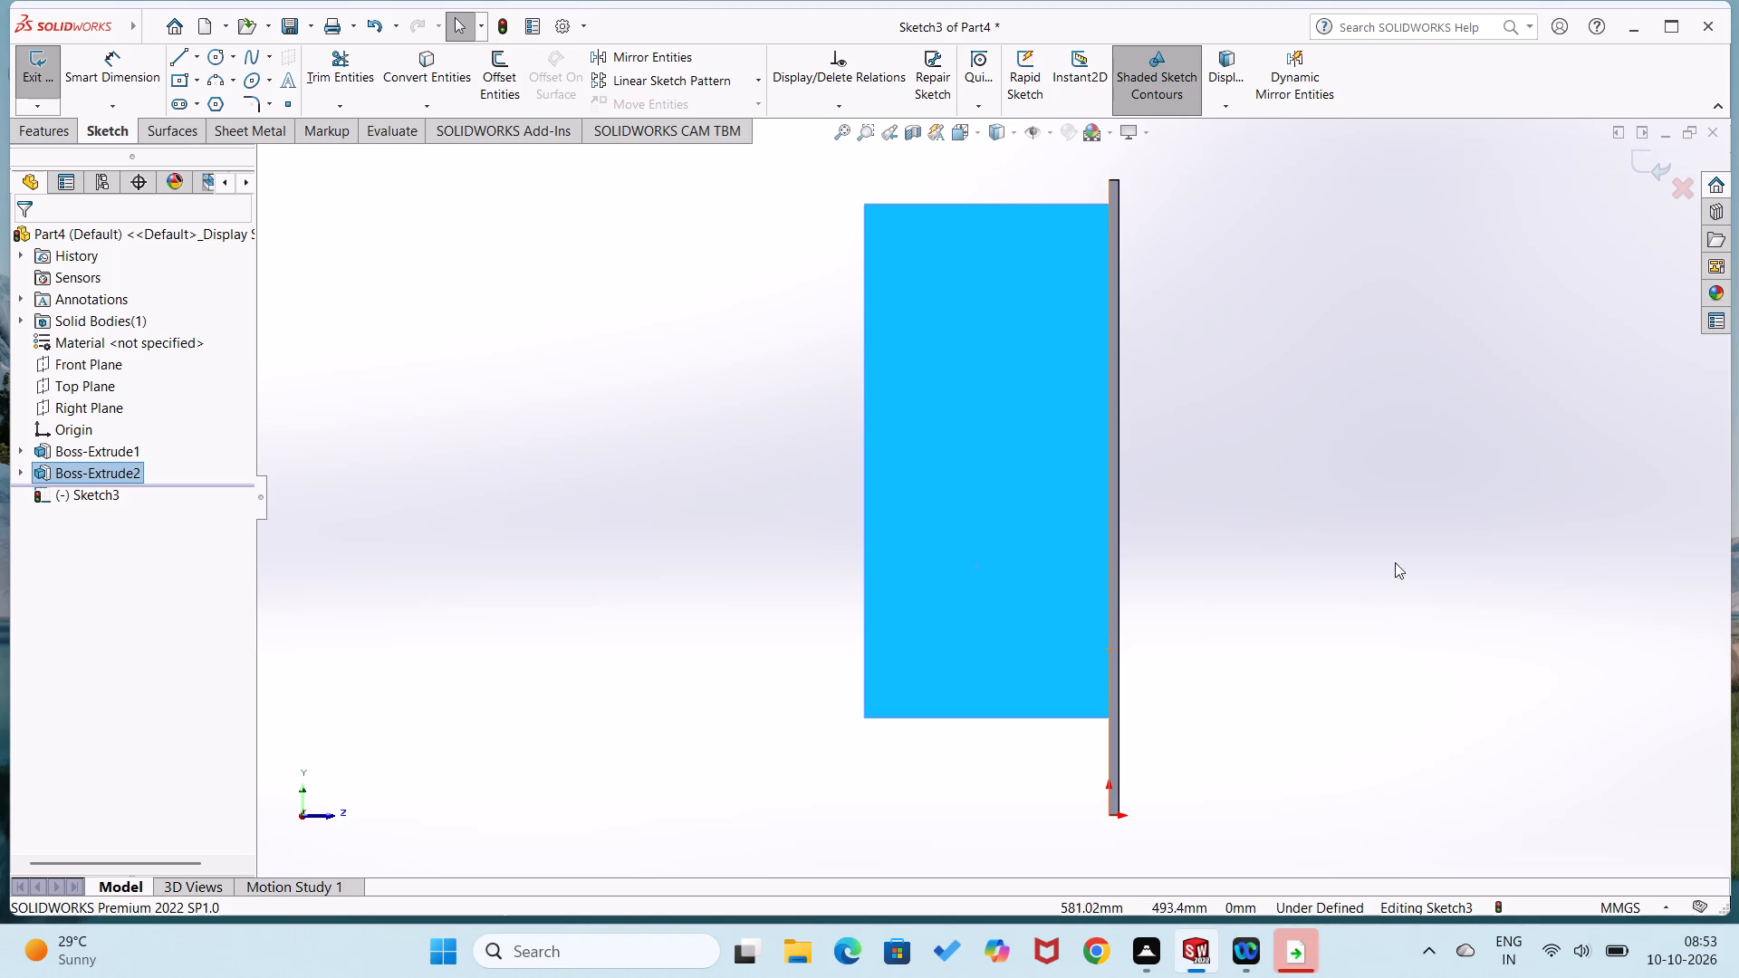
pyautogui.moveTo(1435, 511); pyautogui.dragTo(1310, 747, button='right')
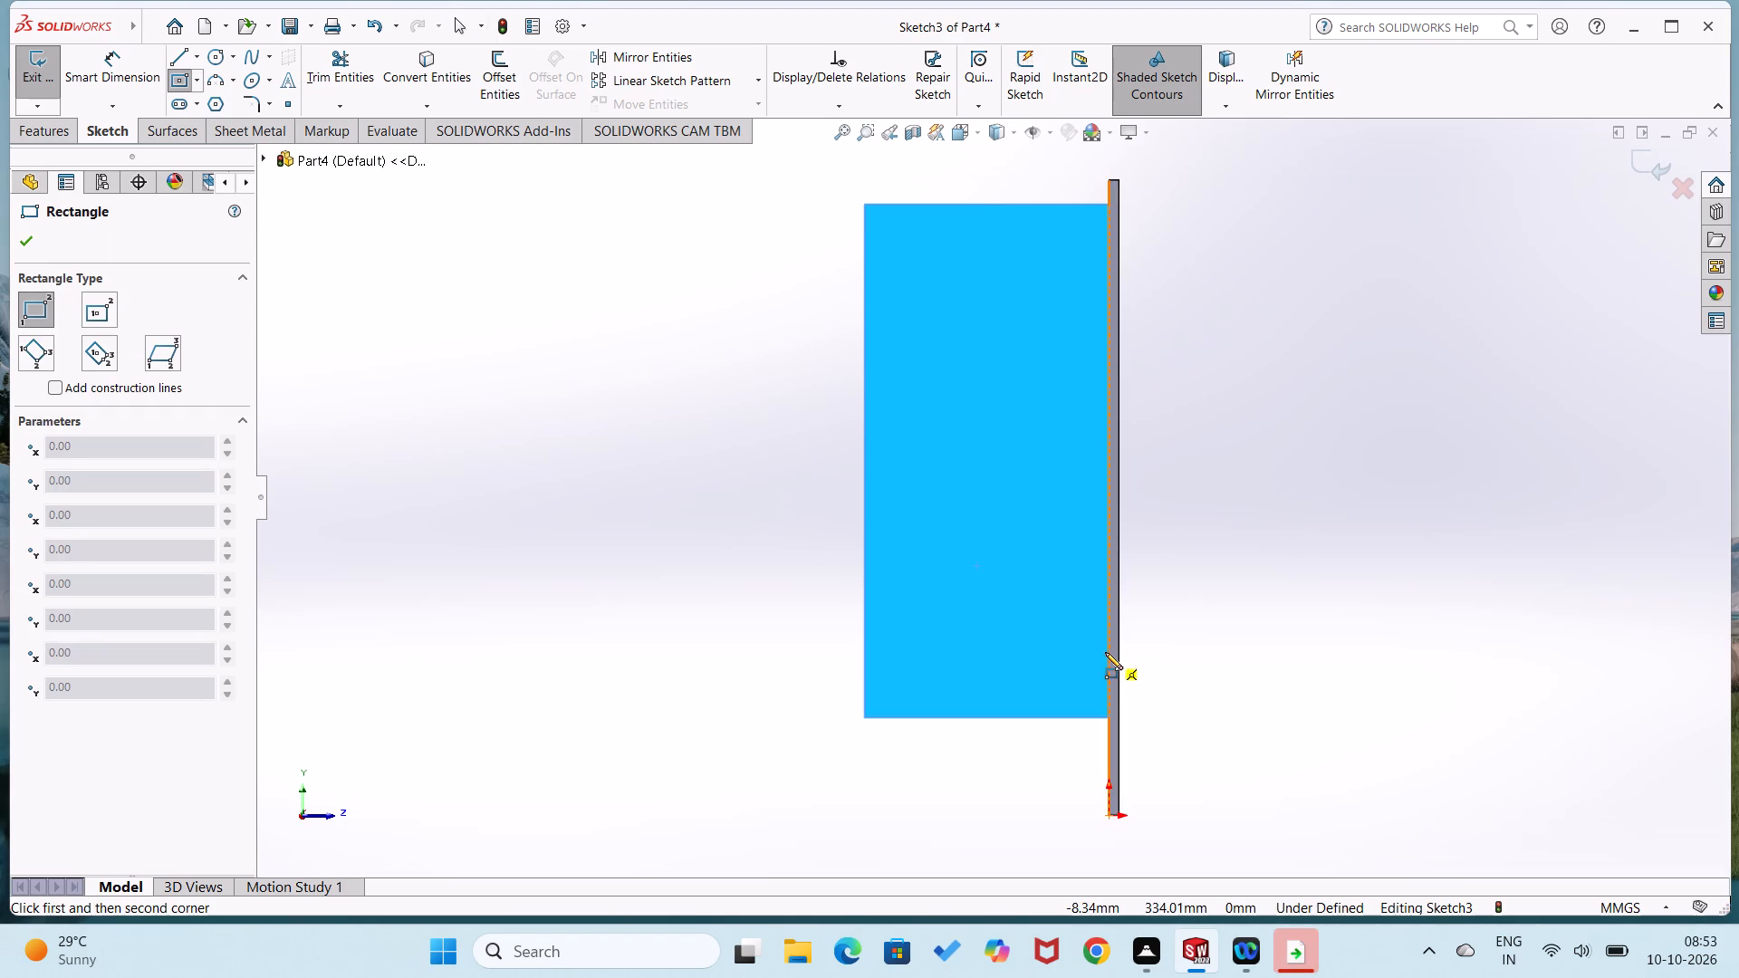
pyautogui.click(1106, 656)
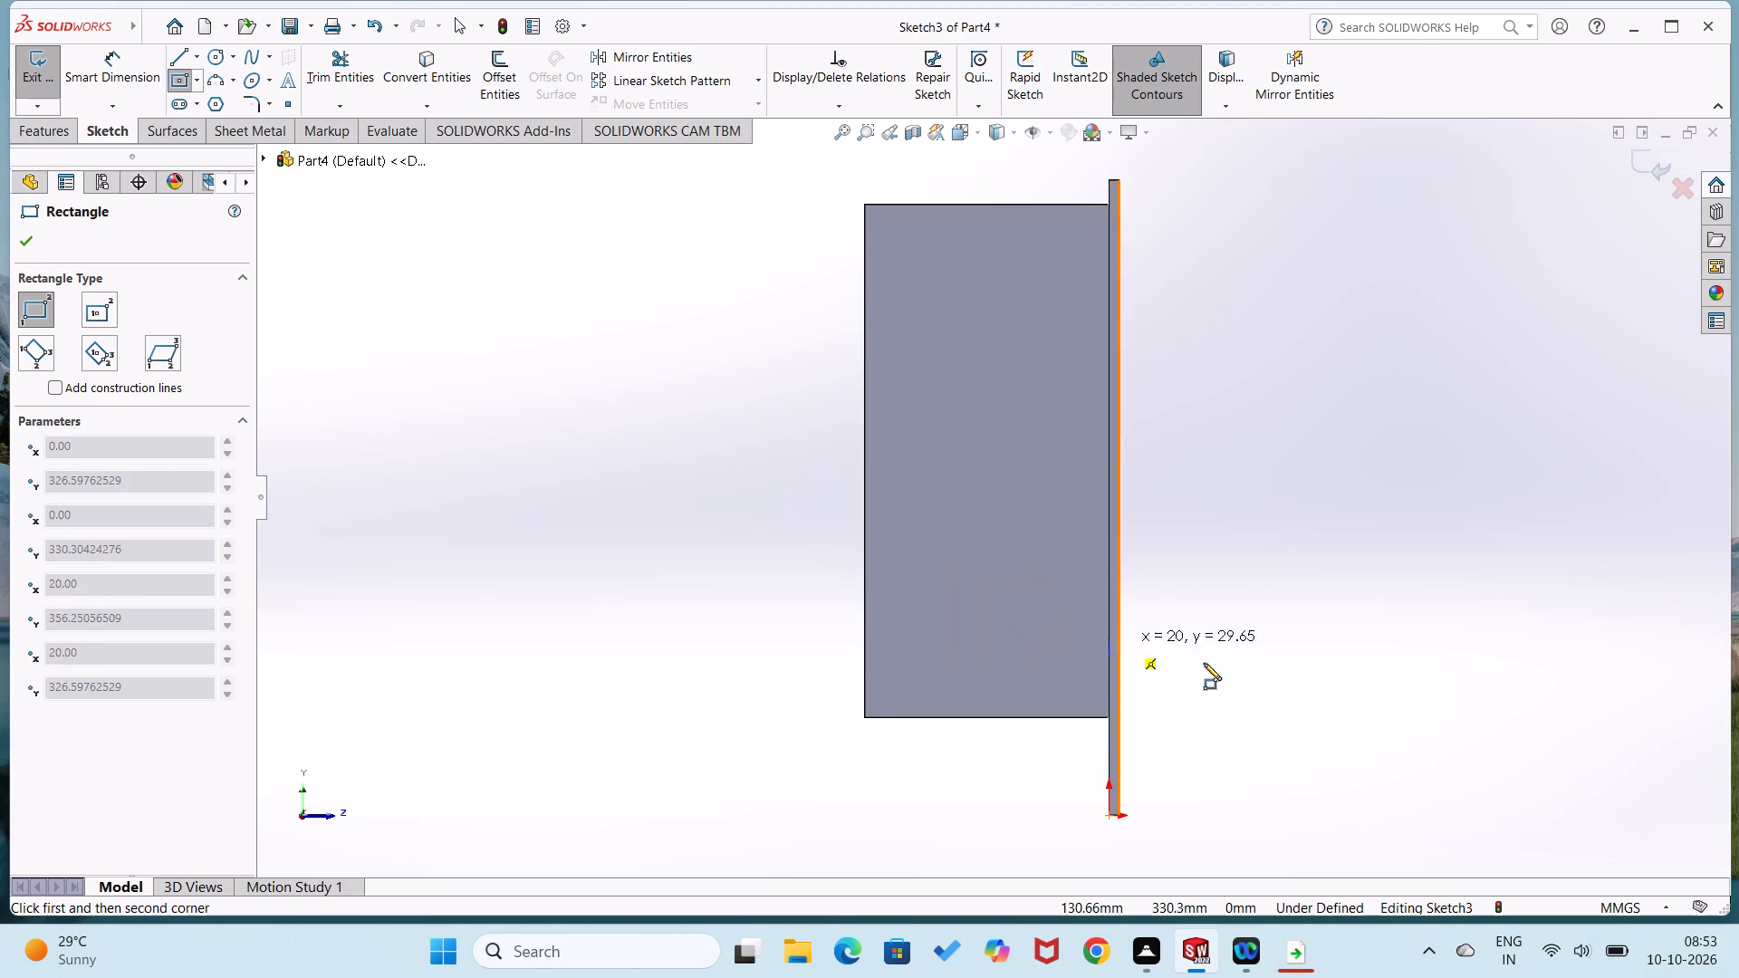
pyautogui.moveTo(1206, 663); pyautogui.dragTo(1263, 418, button='right')
pyautogui.moveTo(1405, 455); pyautogui.dragTo(1326, 599, button='right')
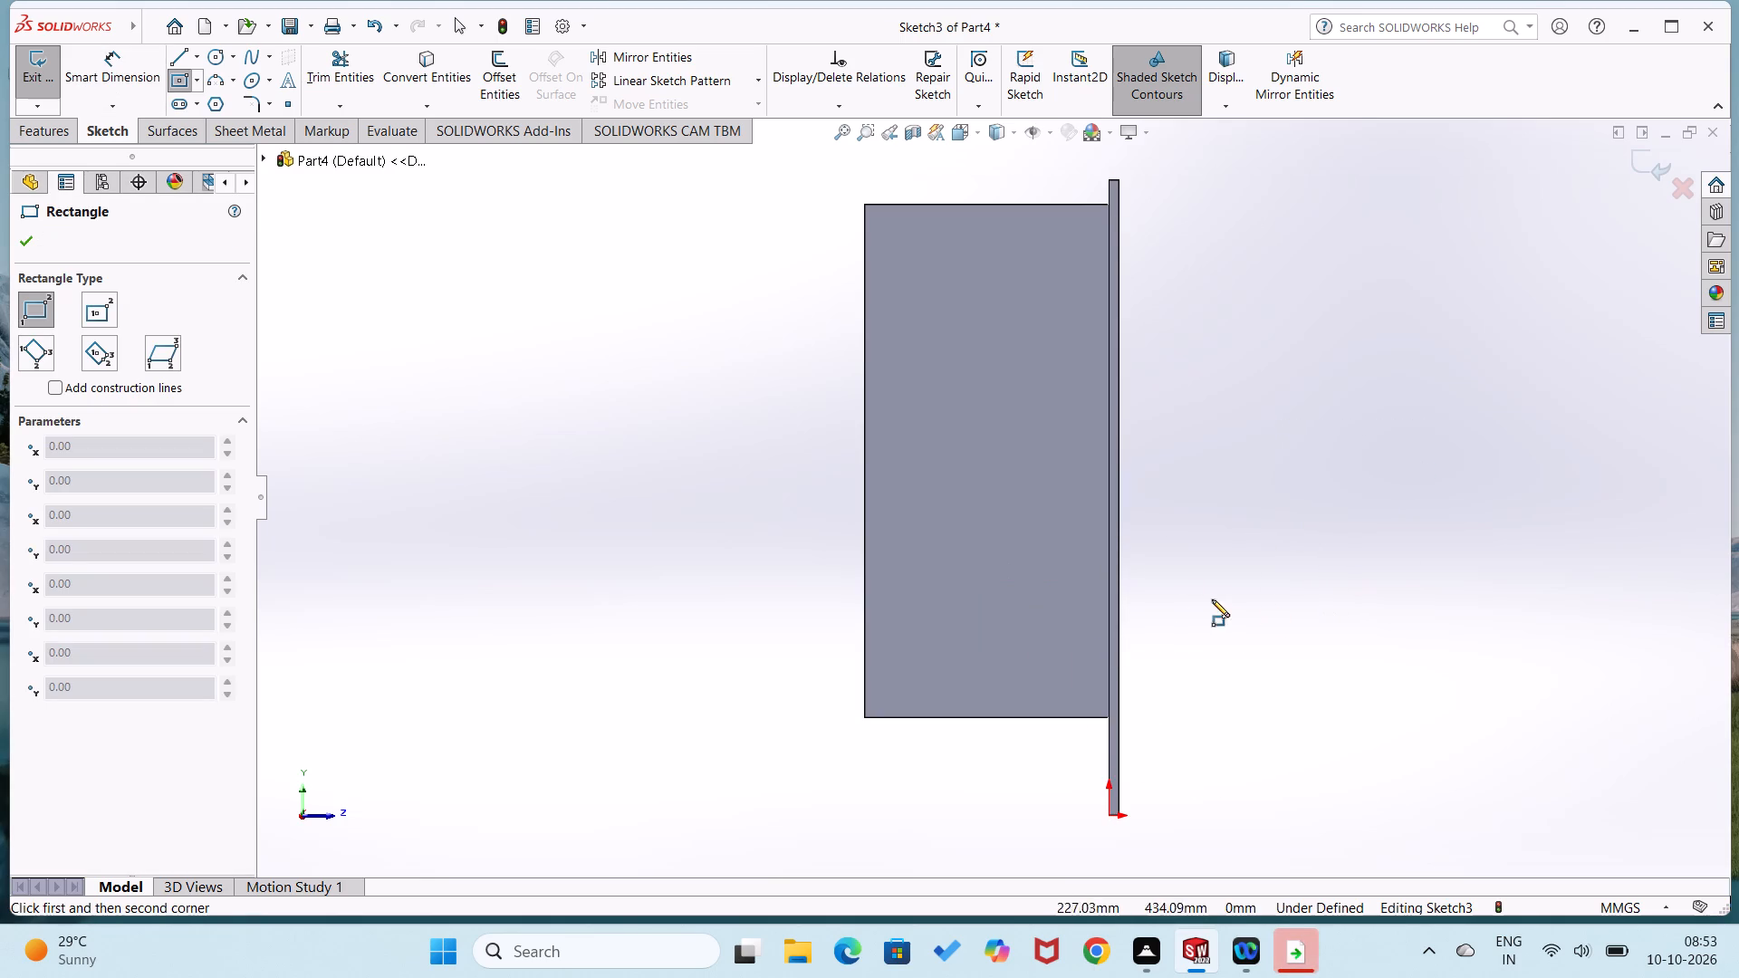
pyautogui.click(1107, 541)
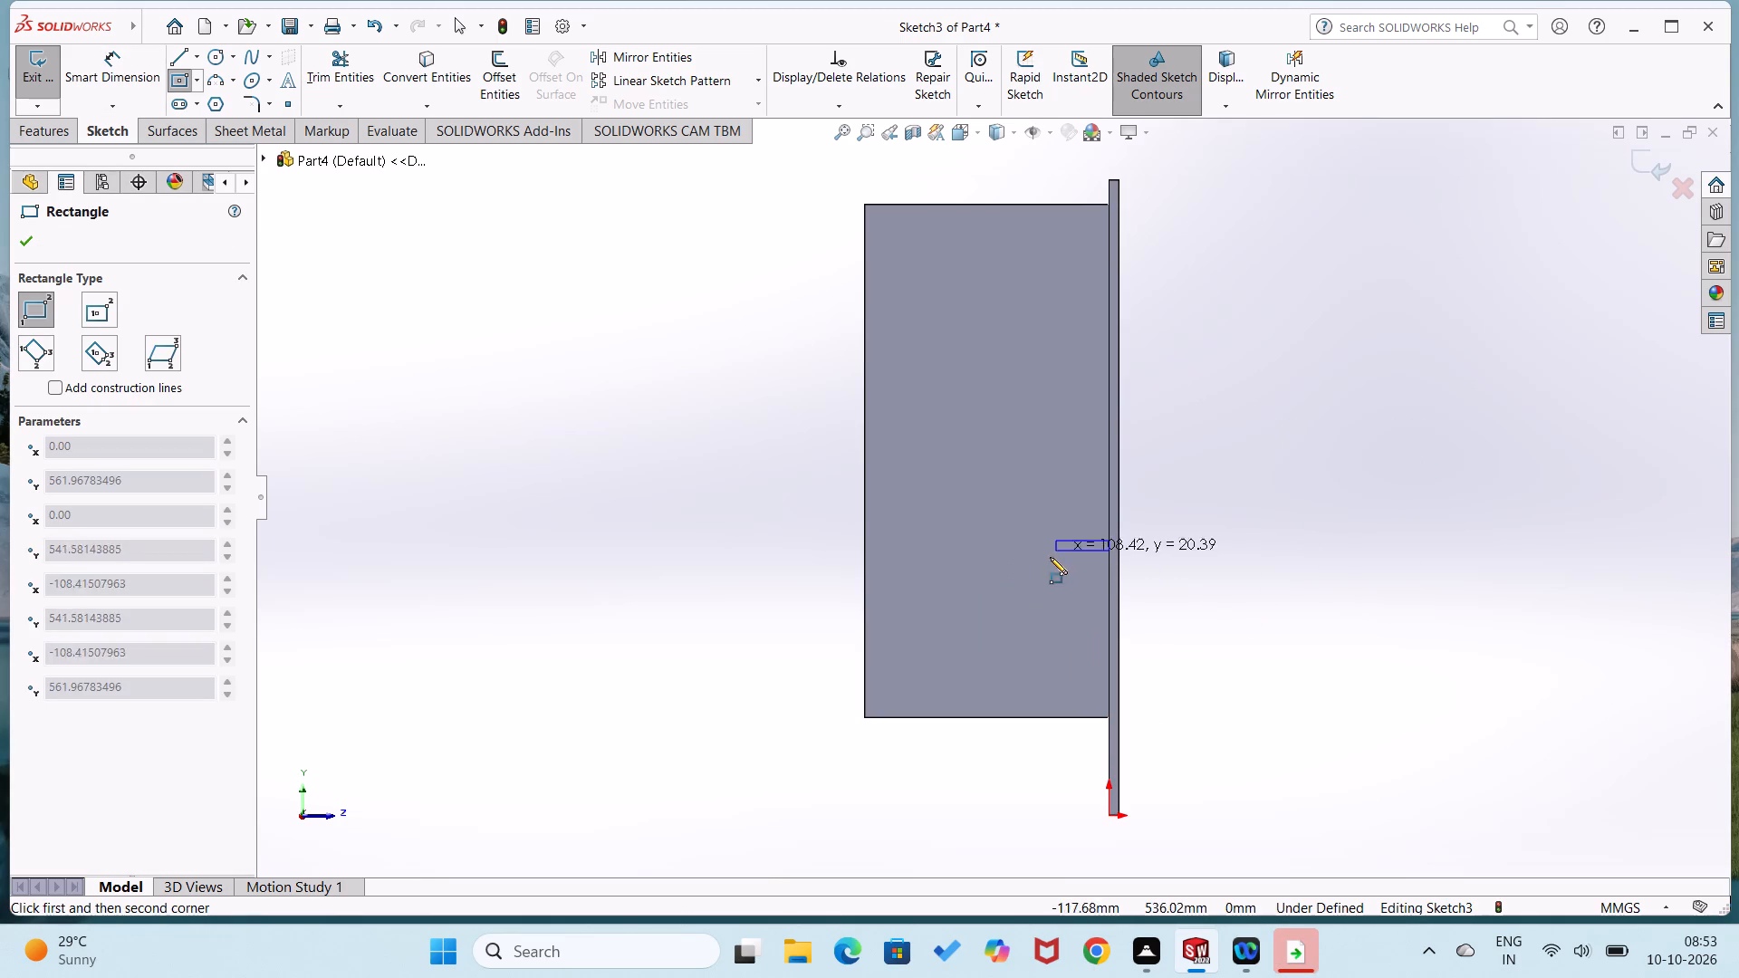
pyautogui.click(916, 621)
# Dimension the rectangle's outer vertical edge 100 mm from the block's rear edge.
pyautogui.moveTo(1254, 724); pyautogui.dragTo(1288, 472, button='right')
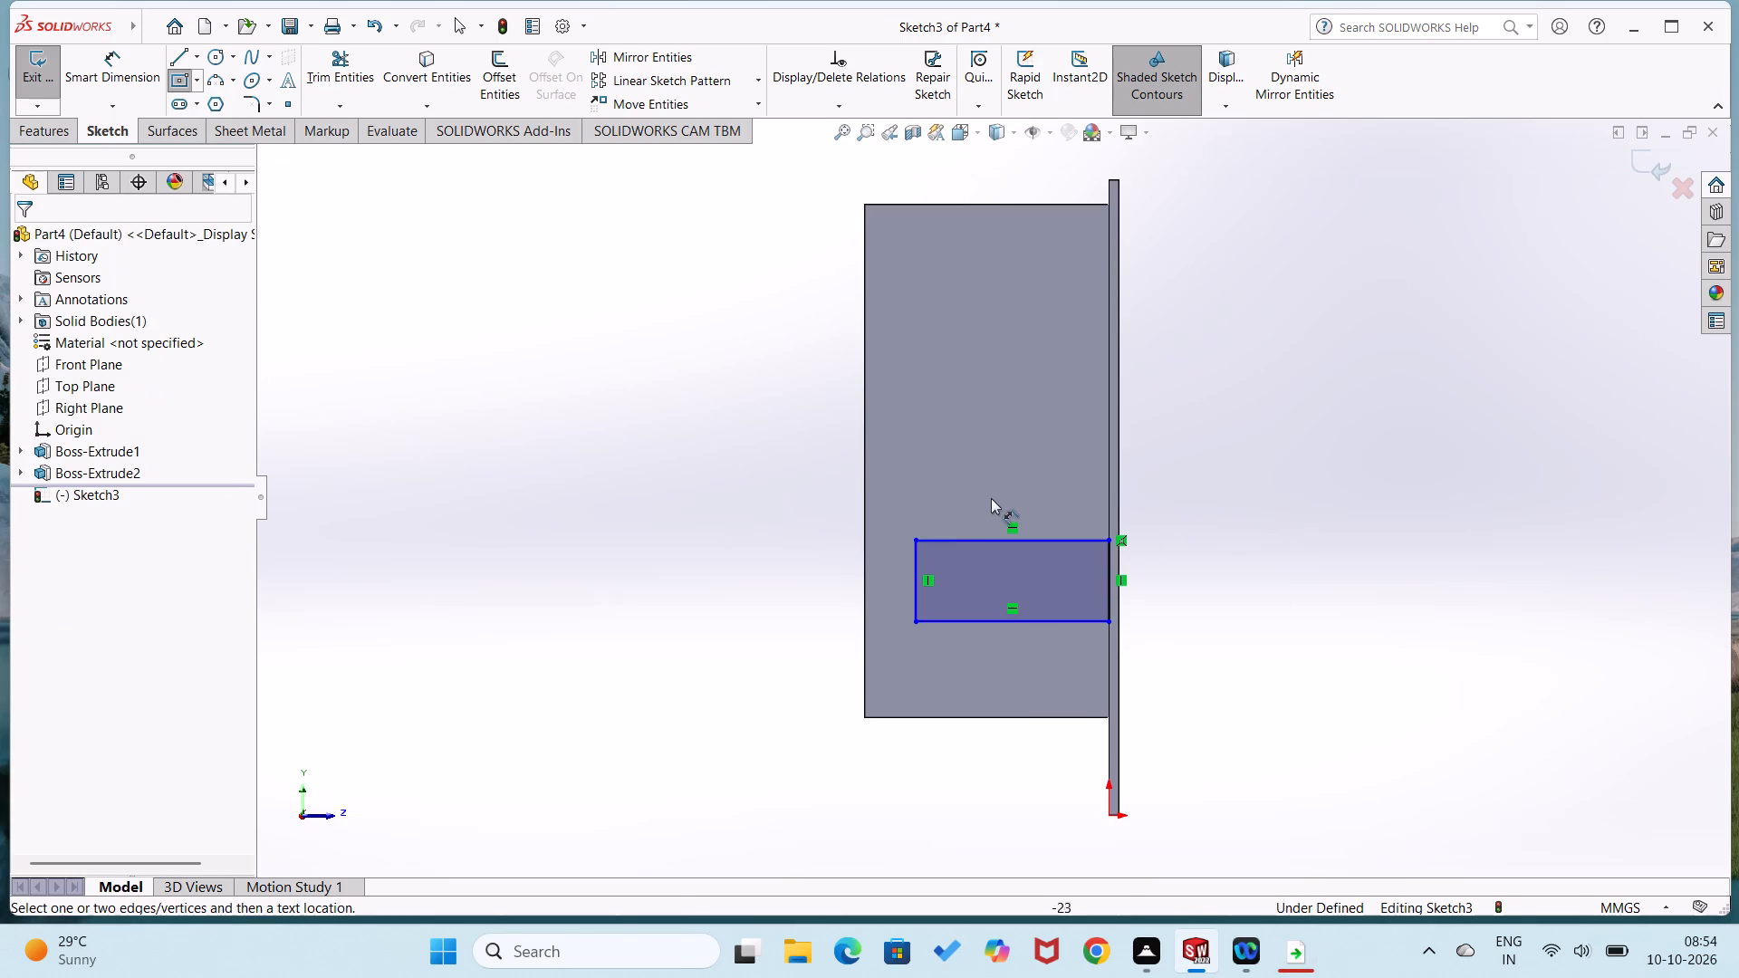
pyautogui.click(863, 567)
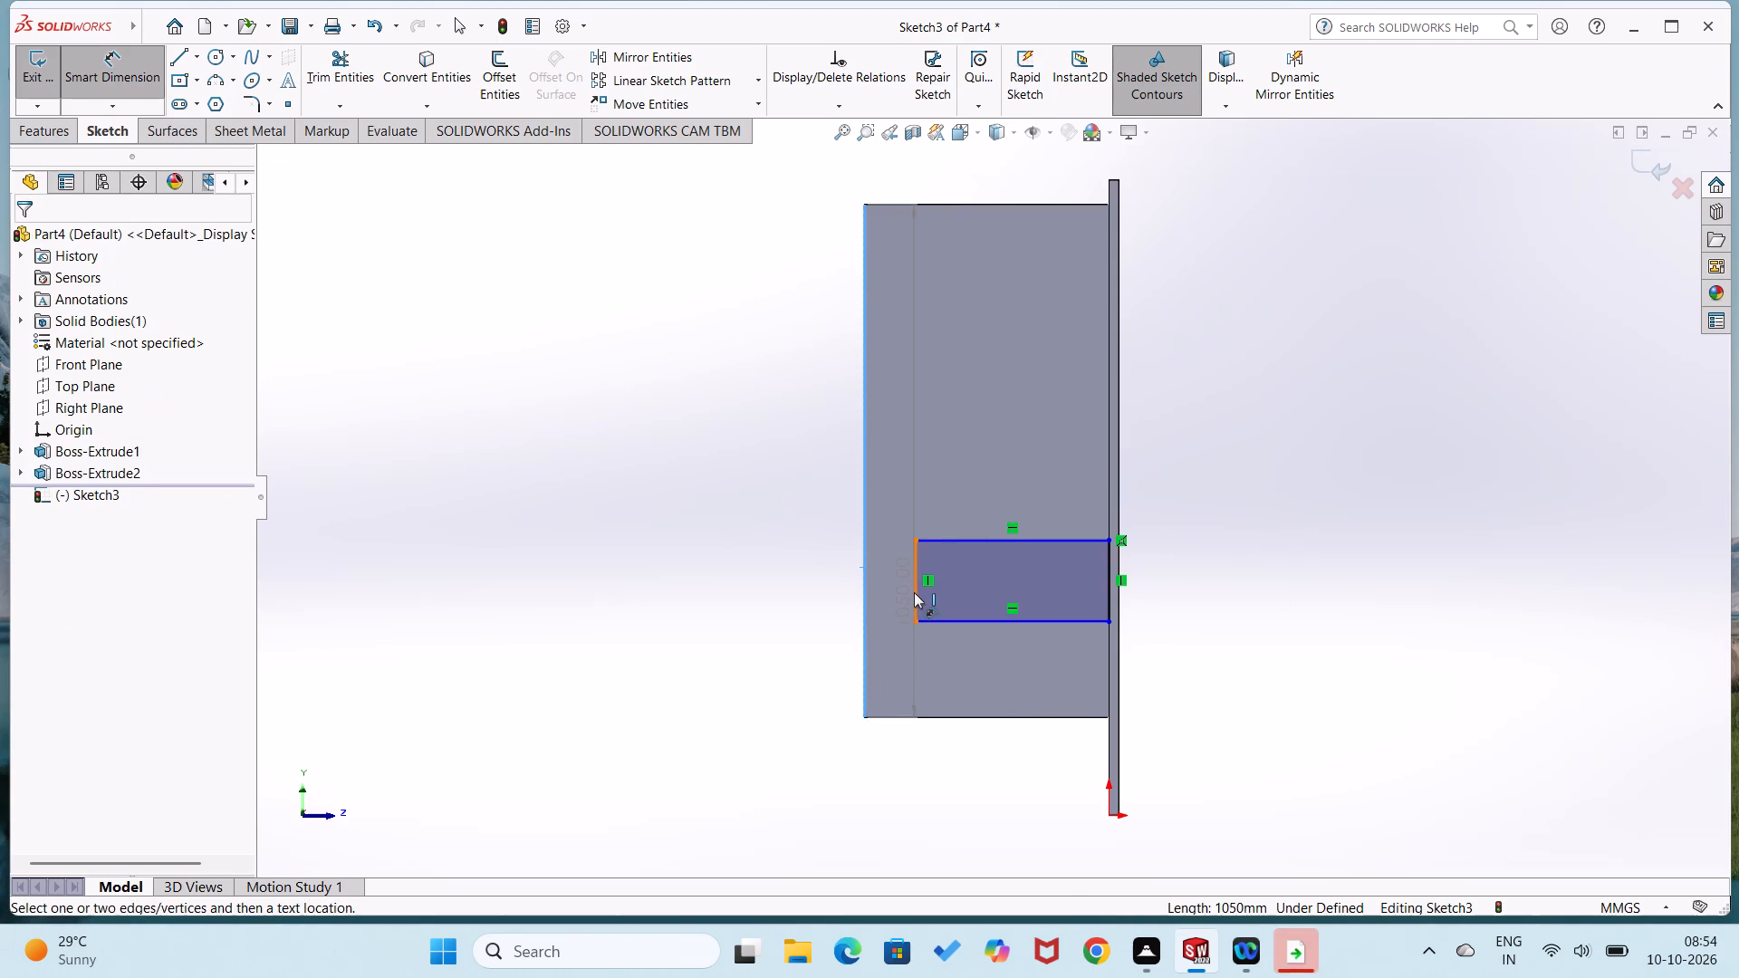
pyautogui.click(914, 592)
pyautogui.click(895, 584)
pyautogui.write('100')
pyautogui.press('Return')
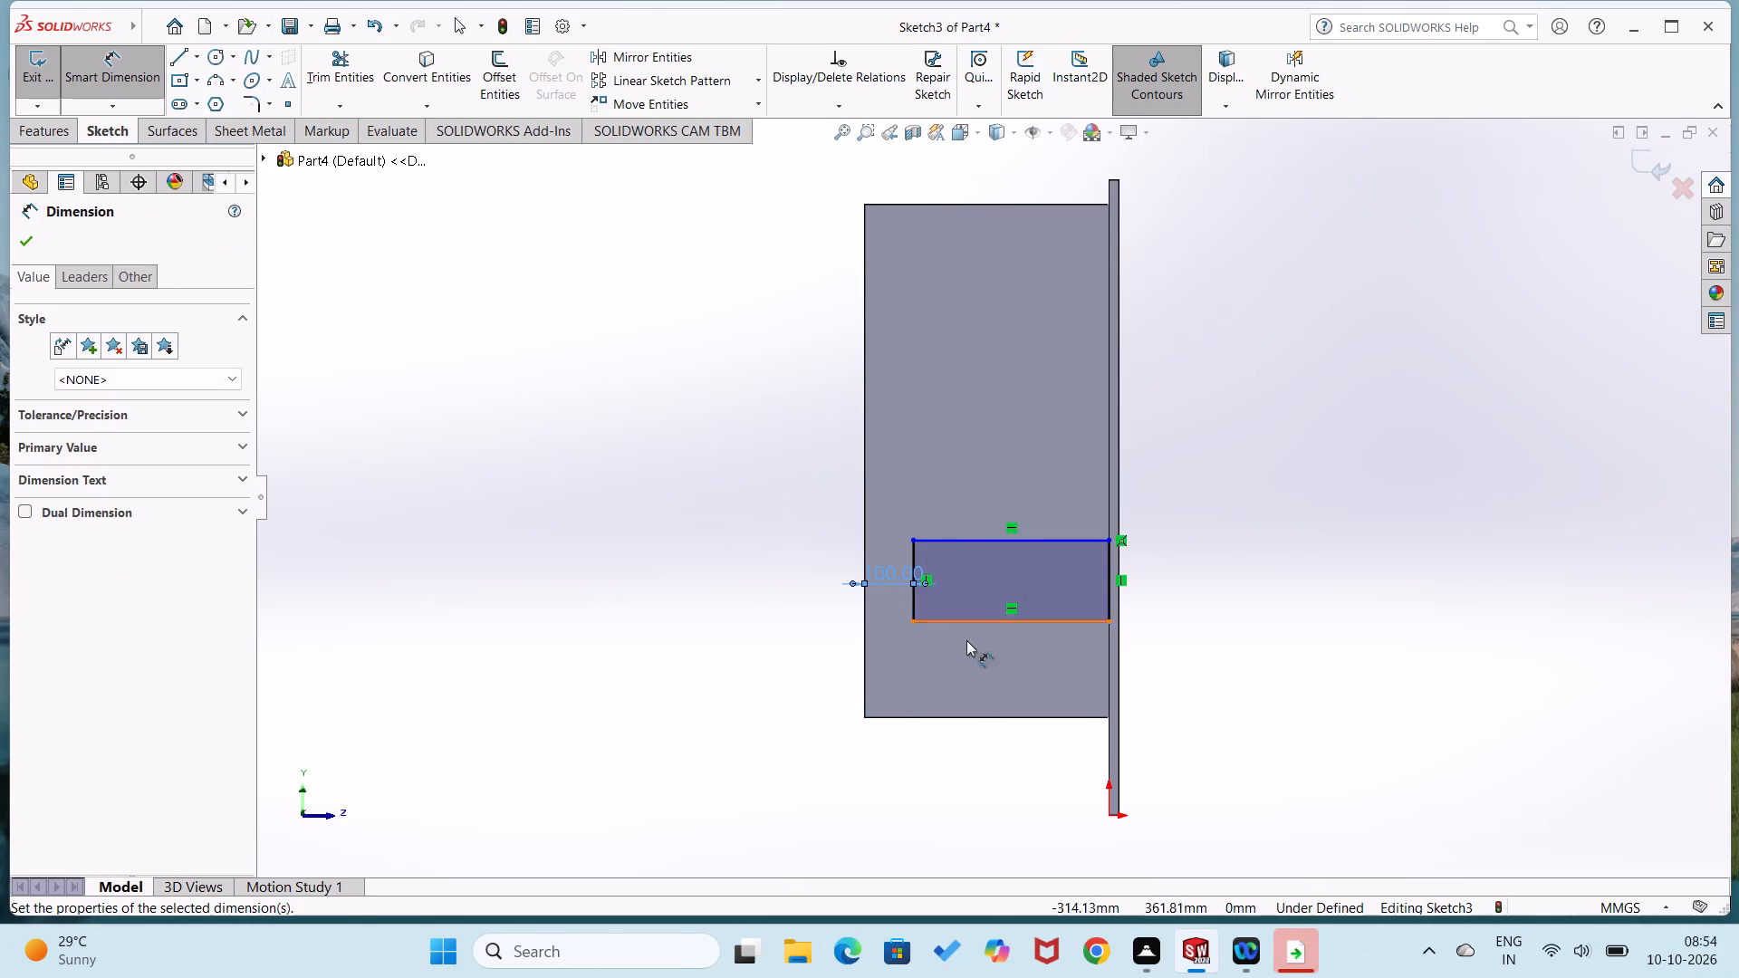
pyautogui.click(755, 659)
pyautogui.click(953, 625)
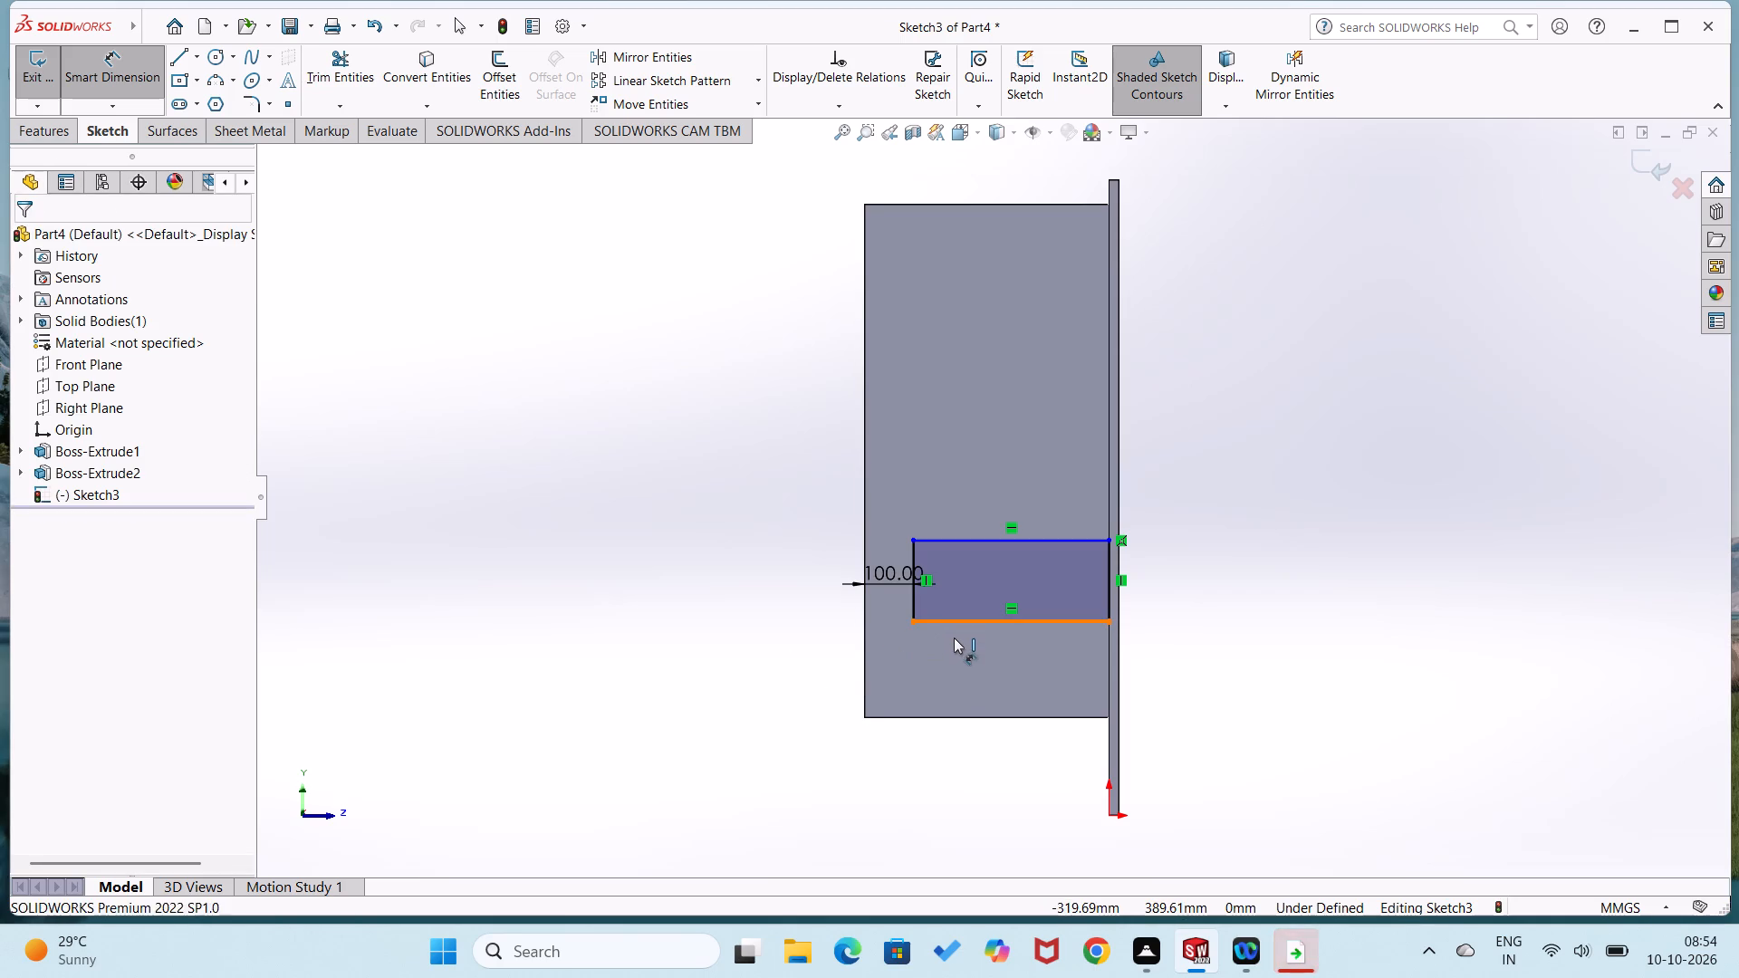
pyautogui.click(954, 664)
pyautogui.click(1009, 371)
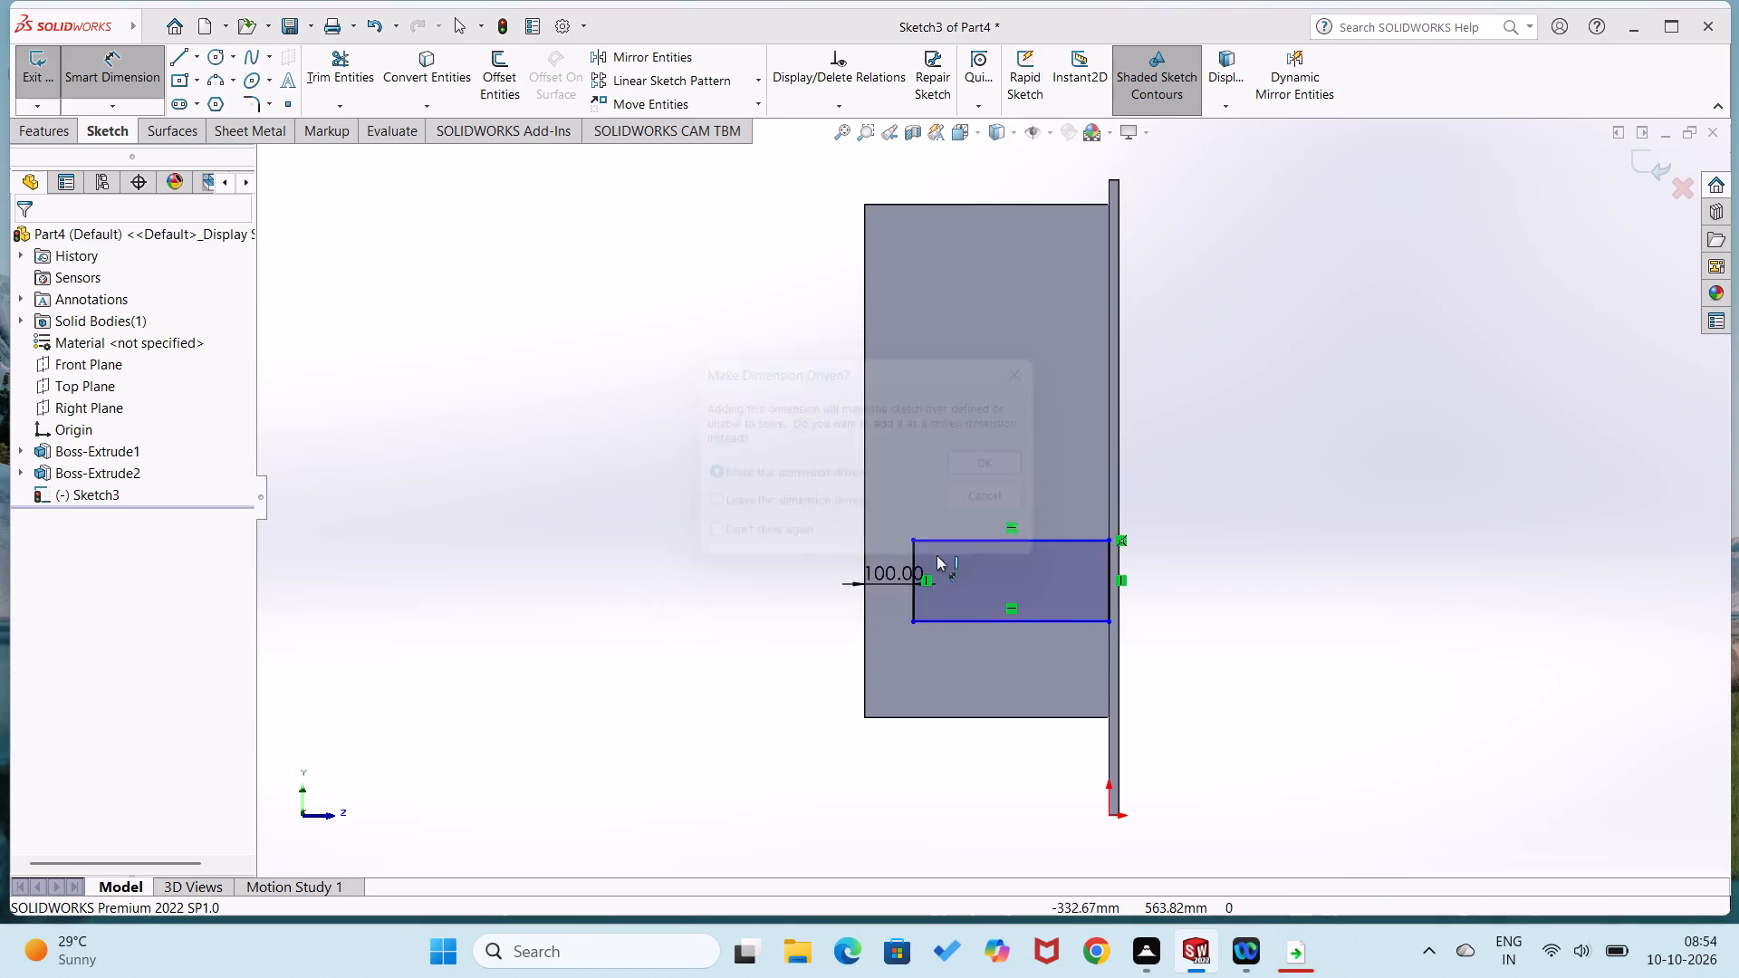
# Dimension the rectangle's height as 165 mm.
pyautogui.click(914, 599)
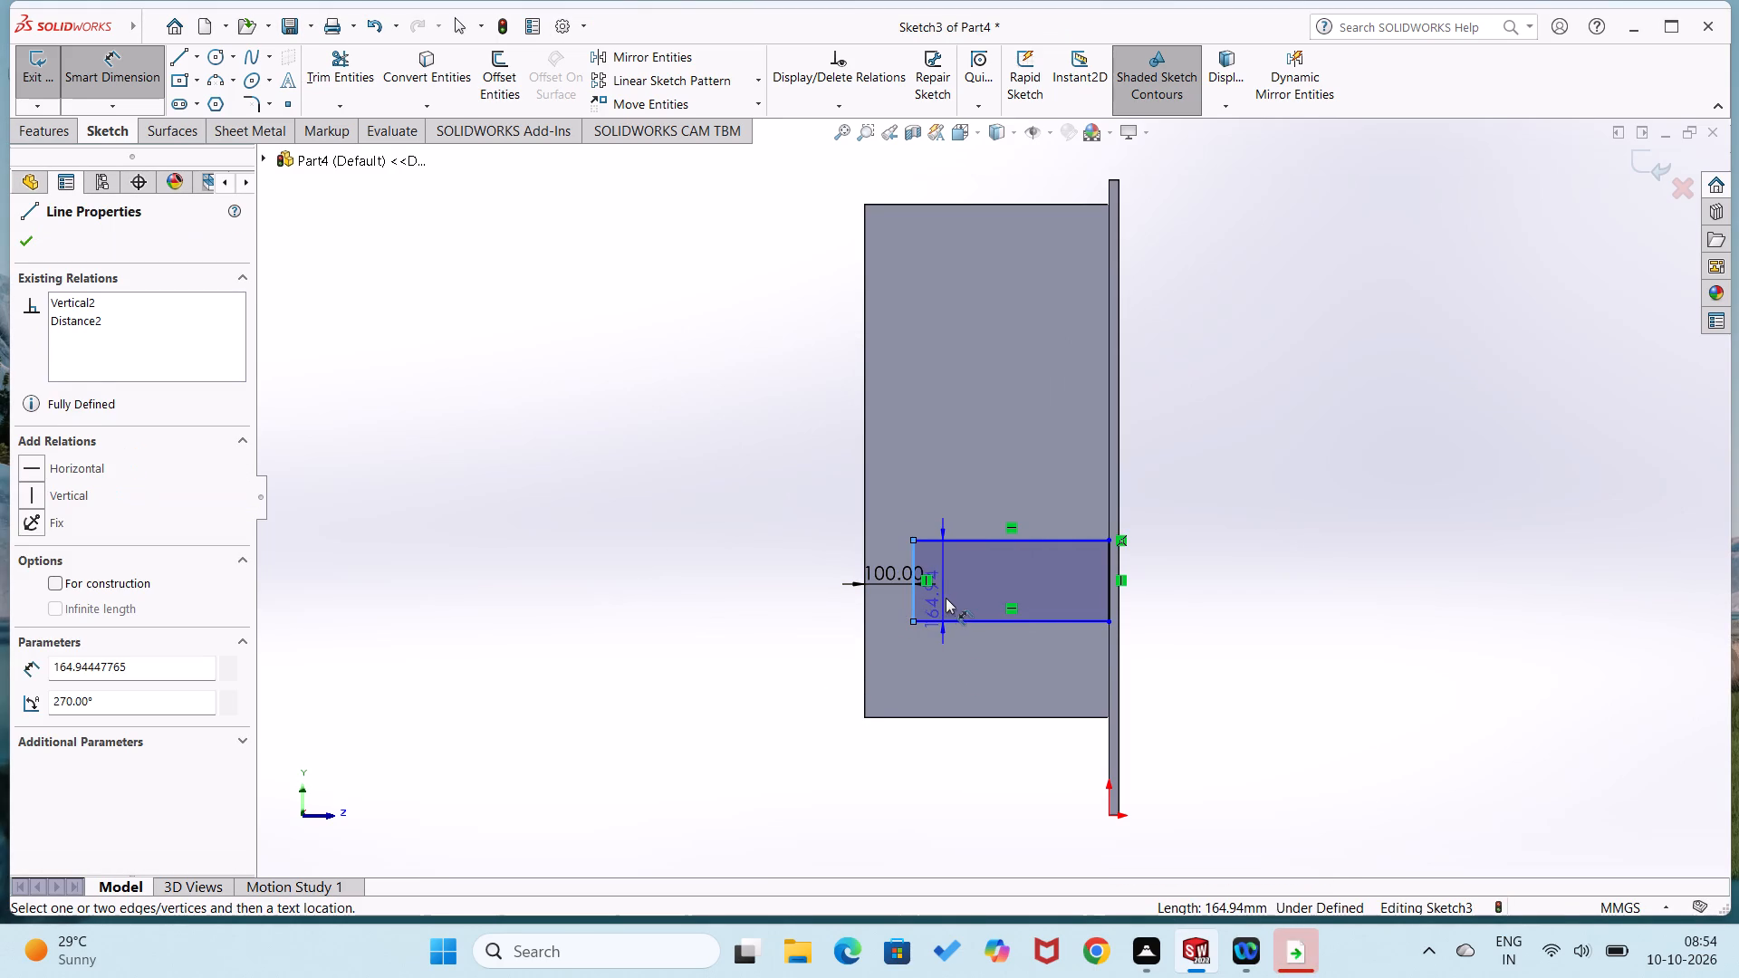
pyautogui.click(952, 595)
pyautogui.press('1')
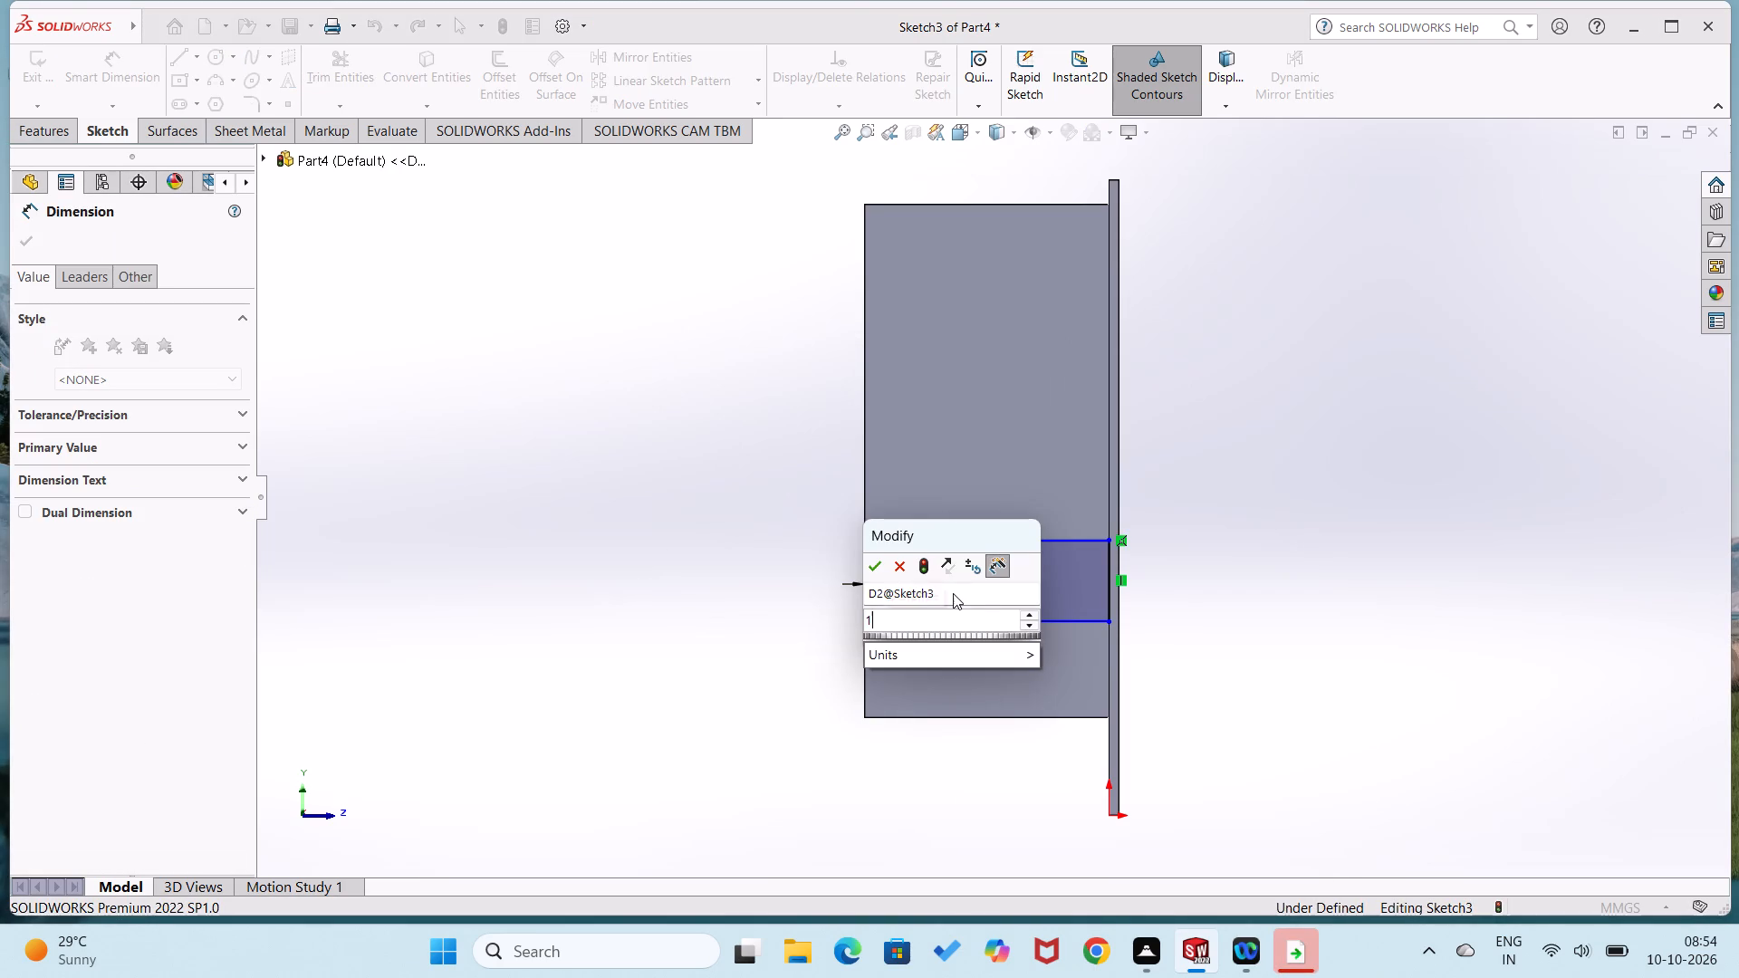
pyautogui.write('65')
pyautogui.press('Return')
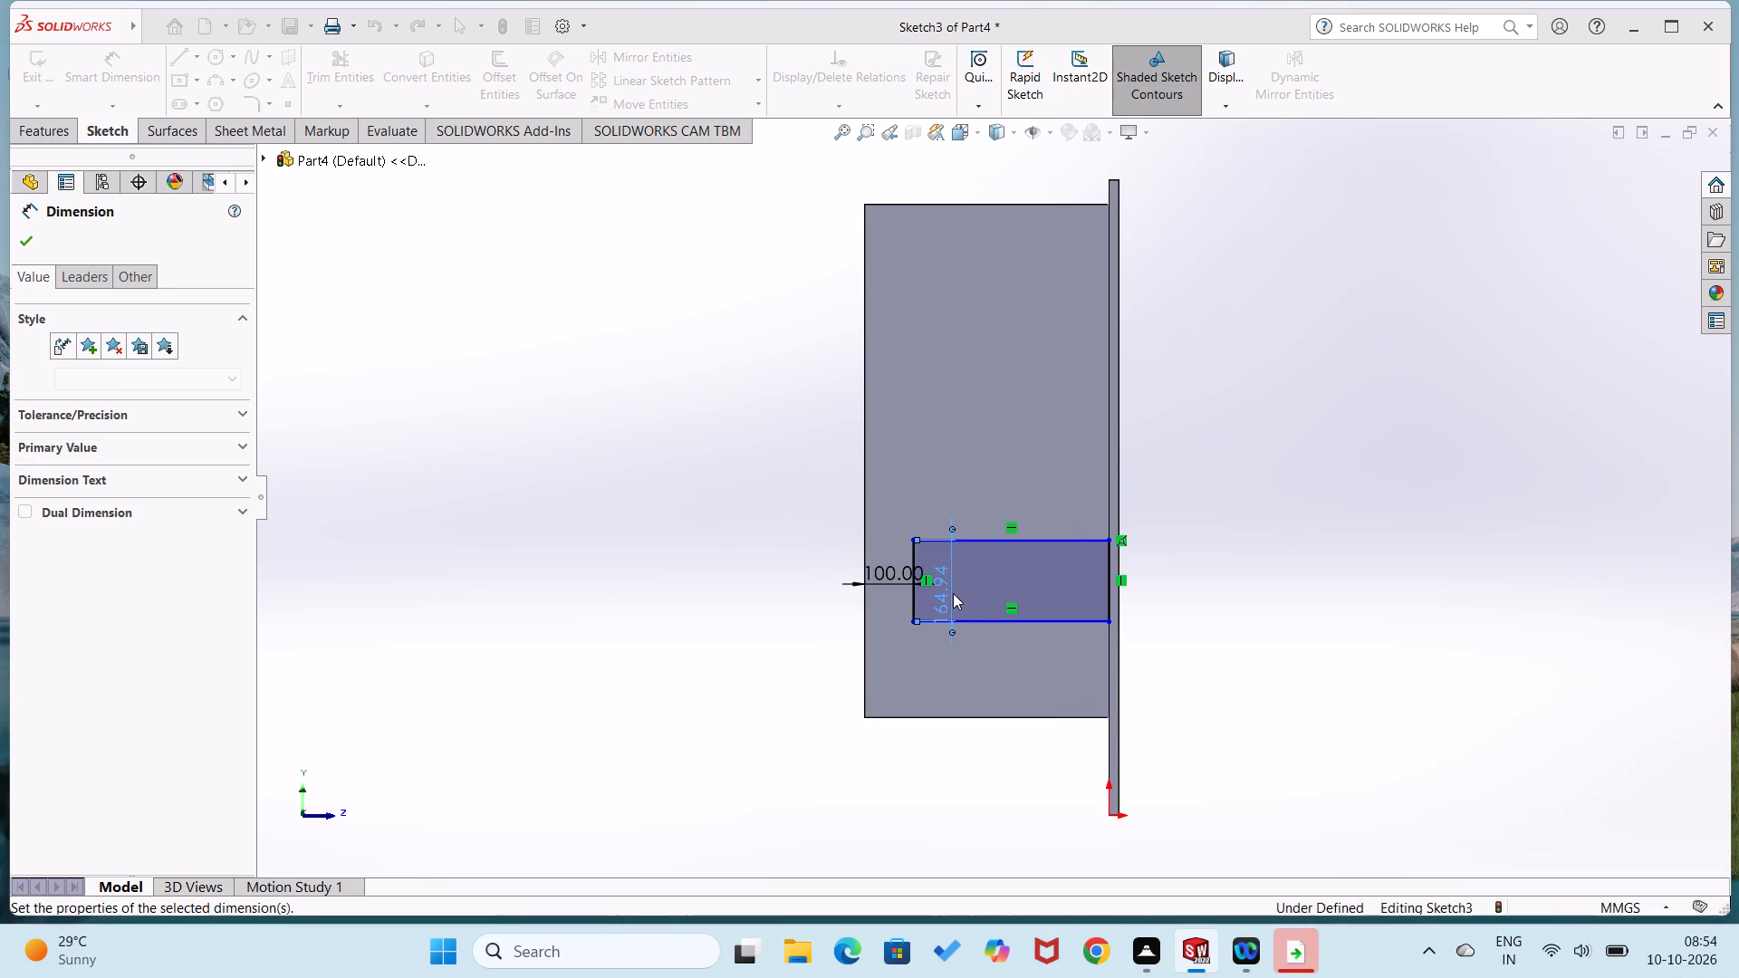
pyautogui.click(811, 647)
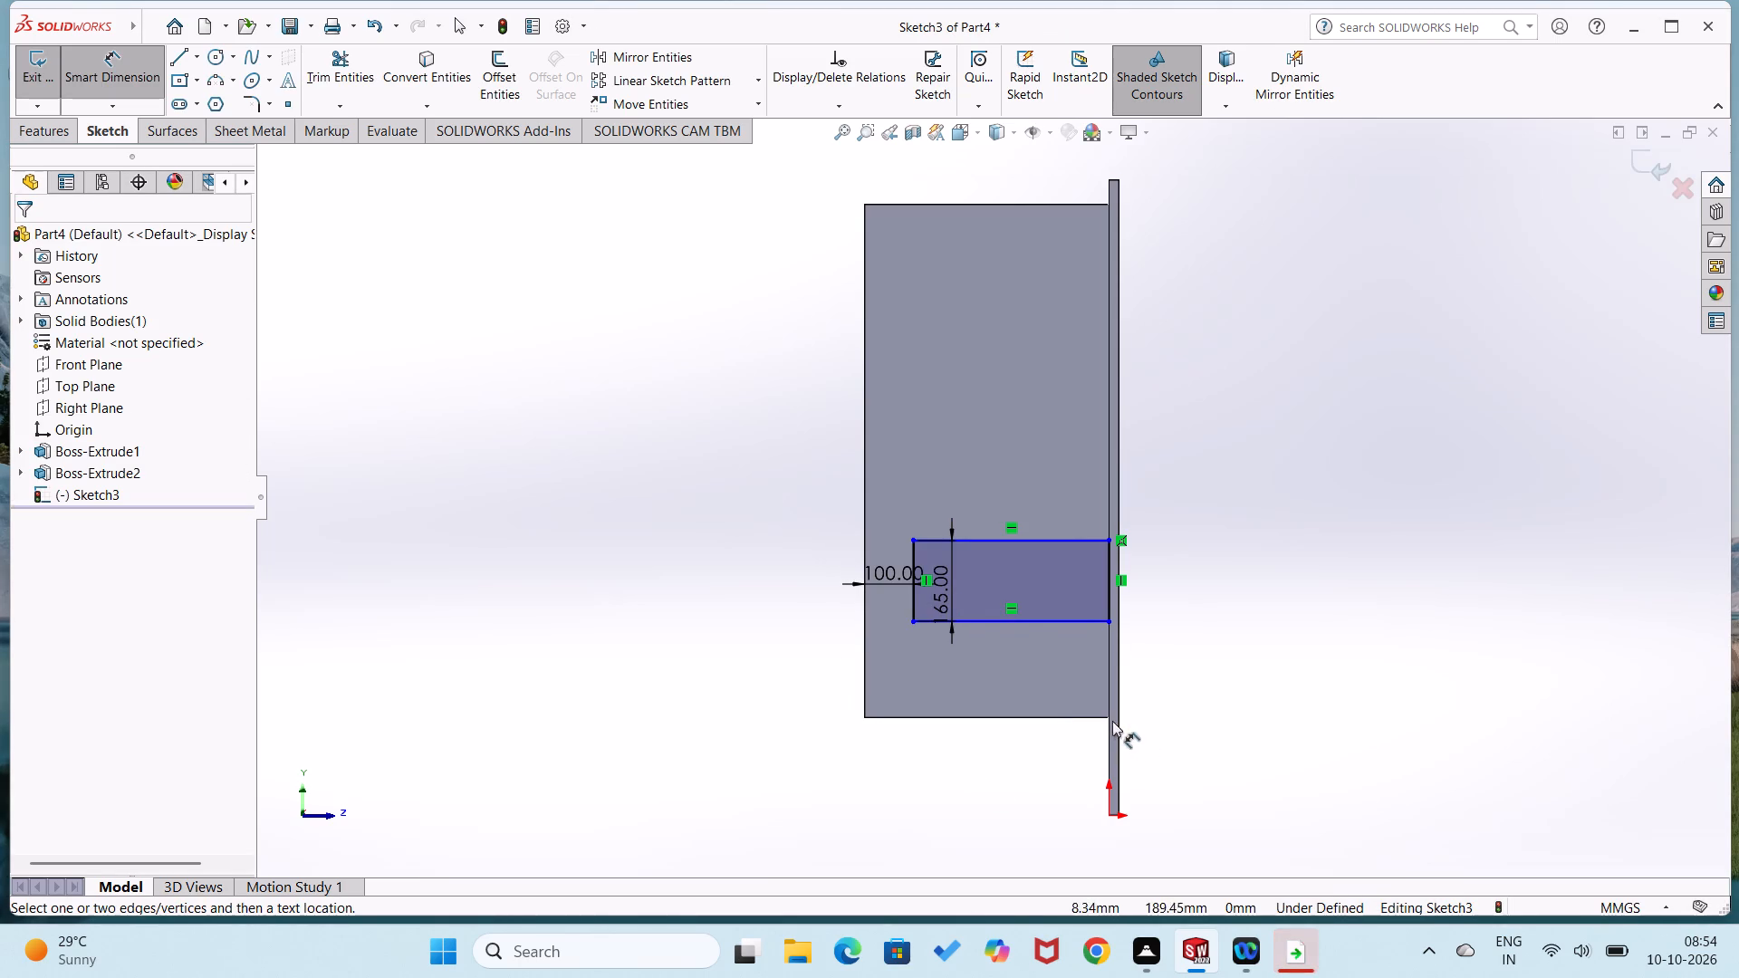
# Dimension the rectangle's lower corner at the plate 200 mm above the block's bottom corner.
pyautogui.click(1108, 717)
pyautogui.click(1108, 623)
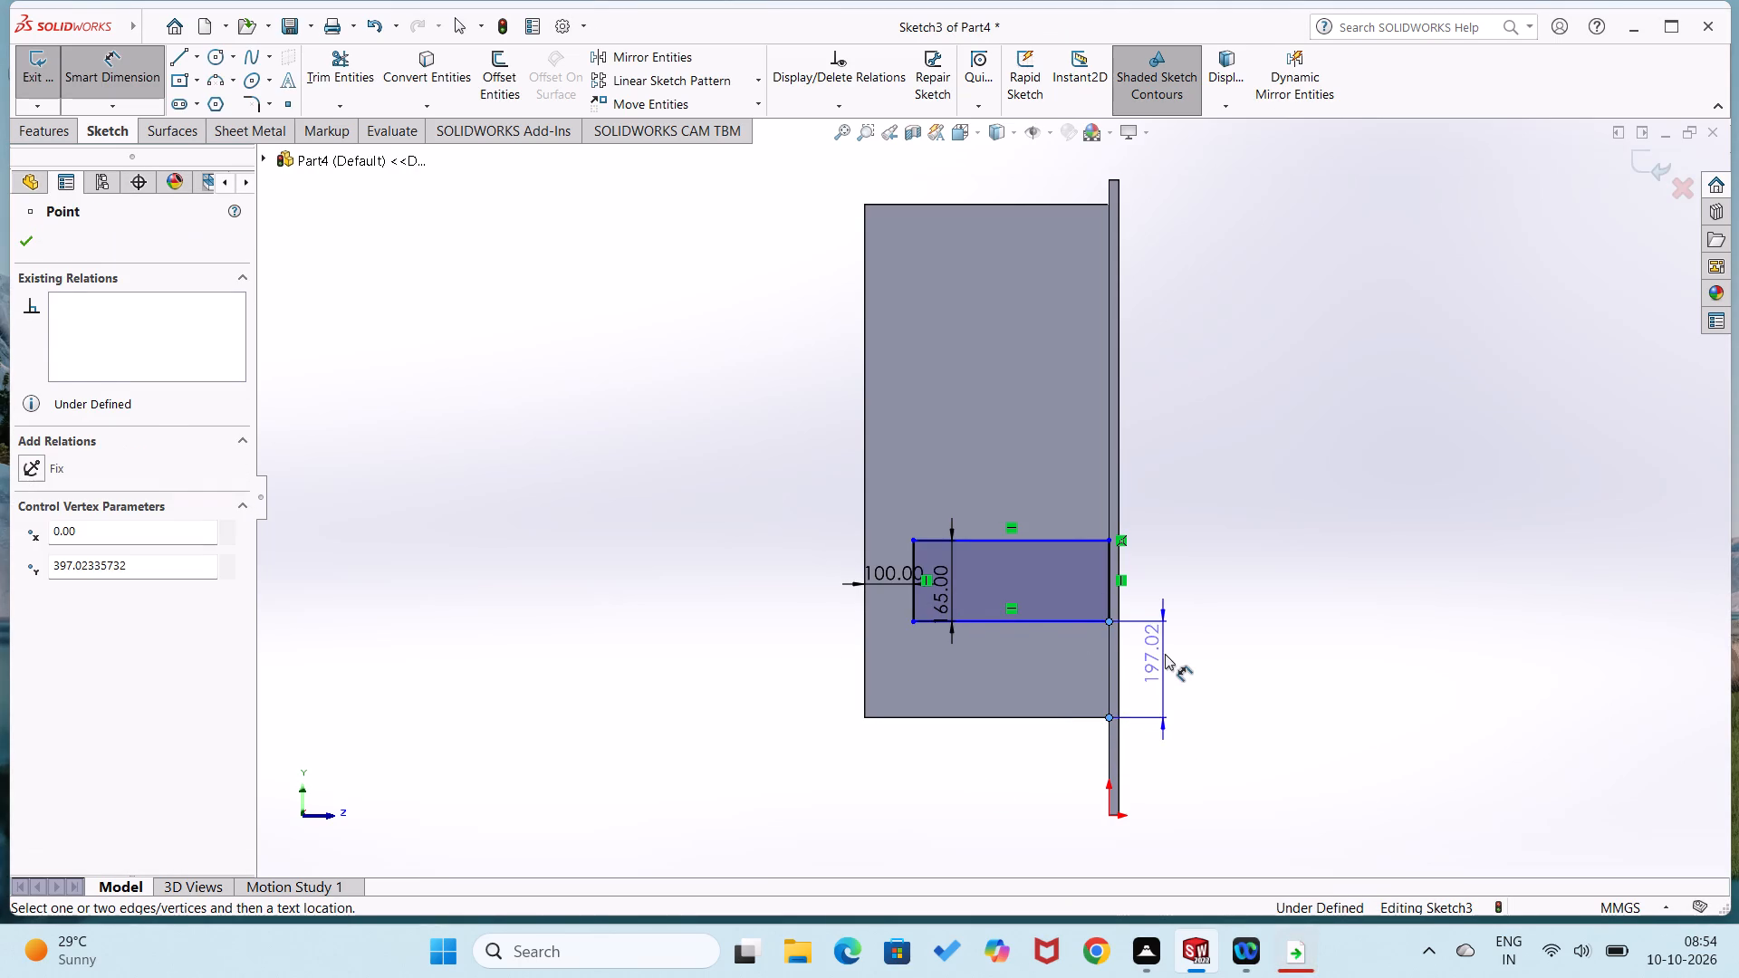
pyautogui.click(1165, 654)
pyautogui.write('200')
pyautogui.press('Return')
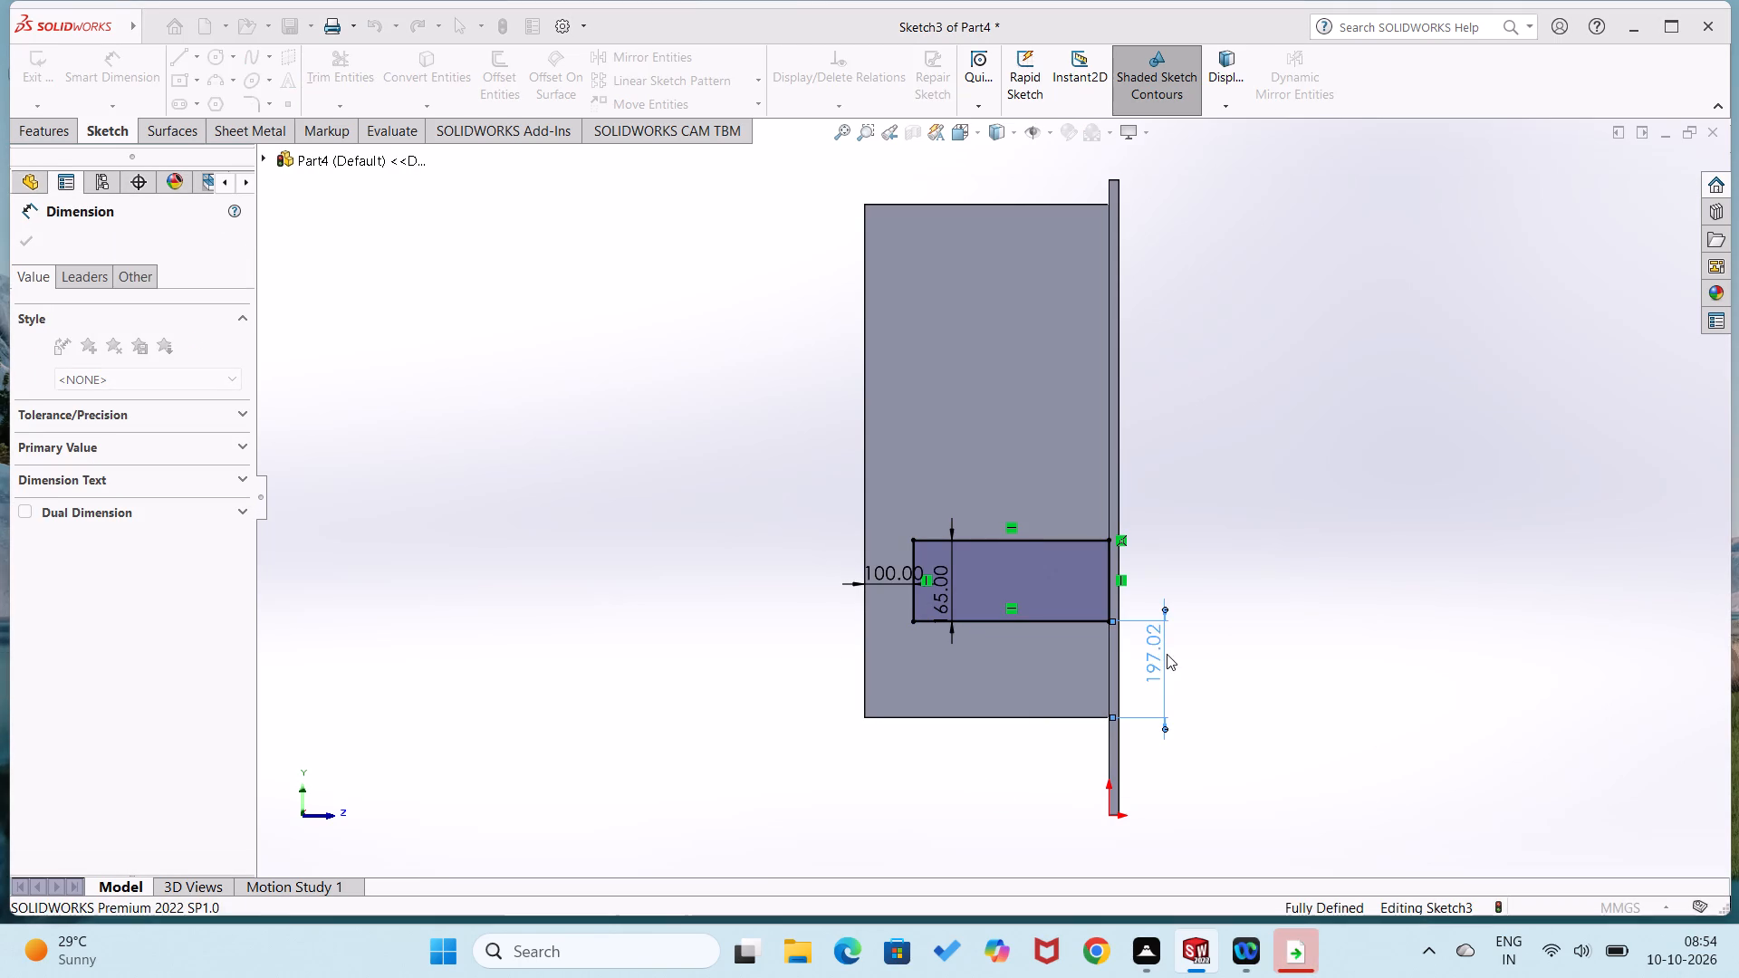
pyautogui.click(1251, 581)
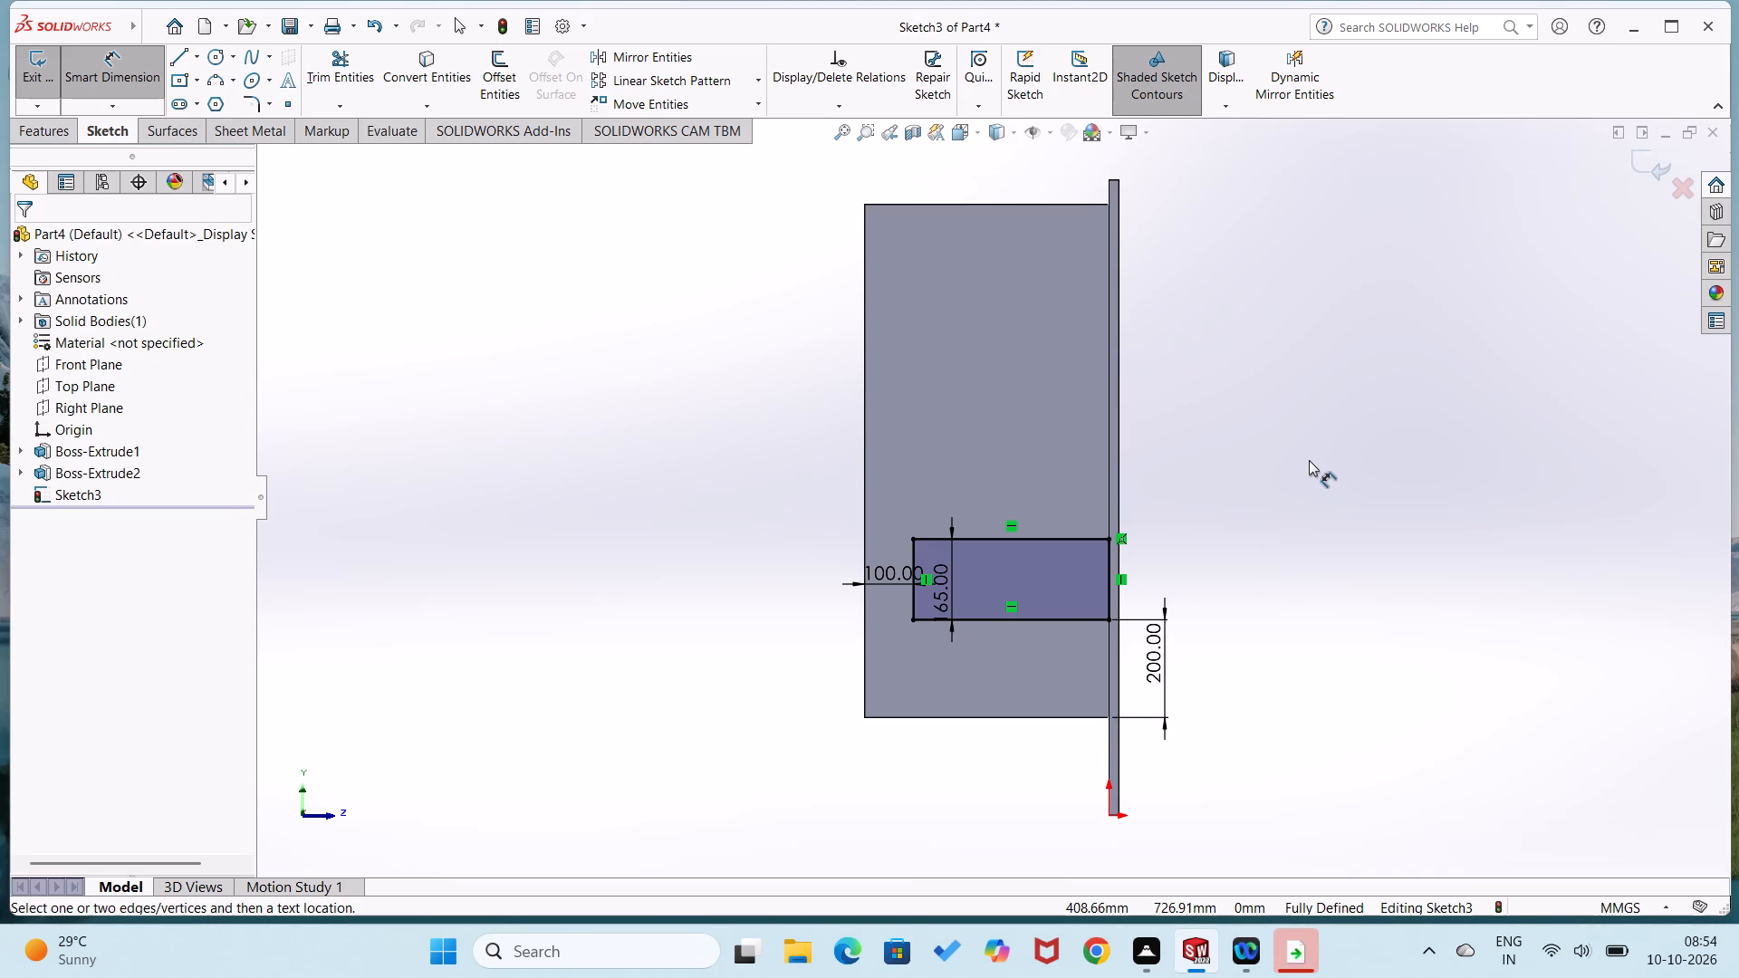
# Sketch a second rectangle about 242 by 131 mm directly below the first, starting from its lower outer corner.
pyautogui.moveTo(1309, 460); pyautogui.dragTo(1313, 575, button='right')
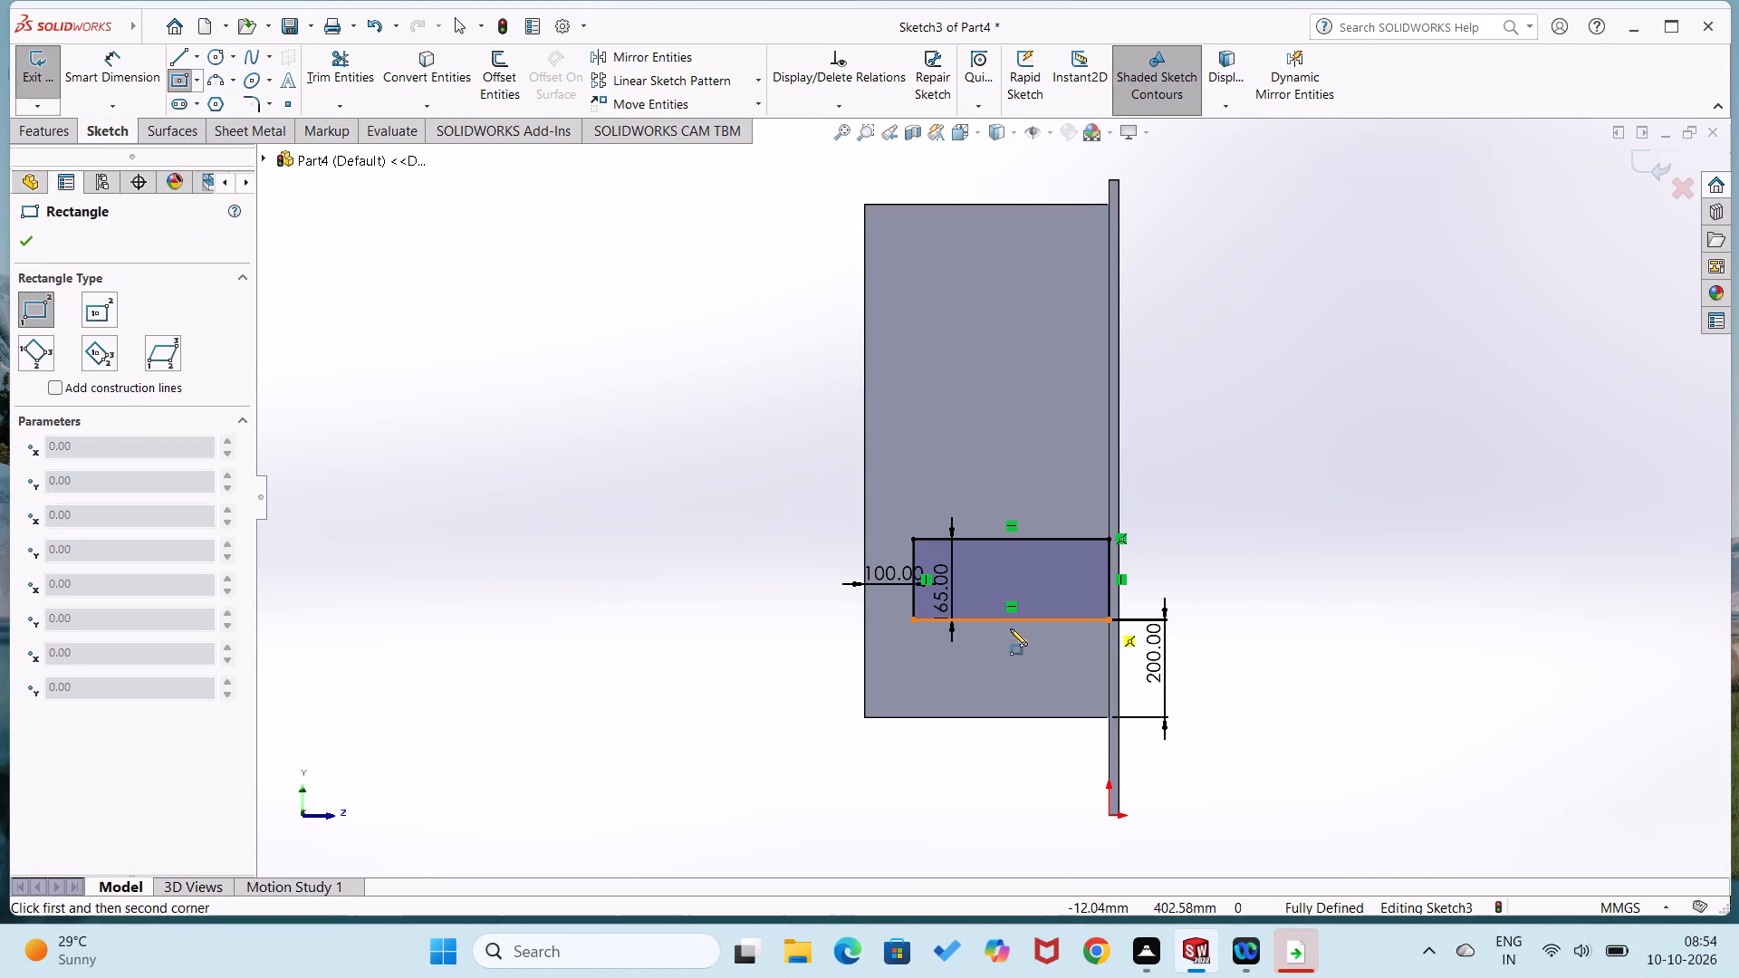
pyautogui.click(915, 619)
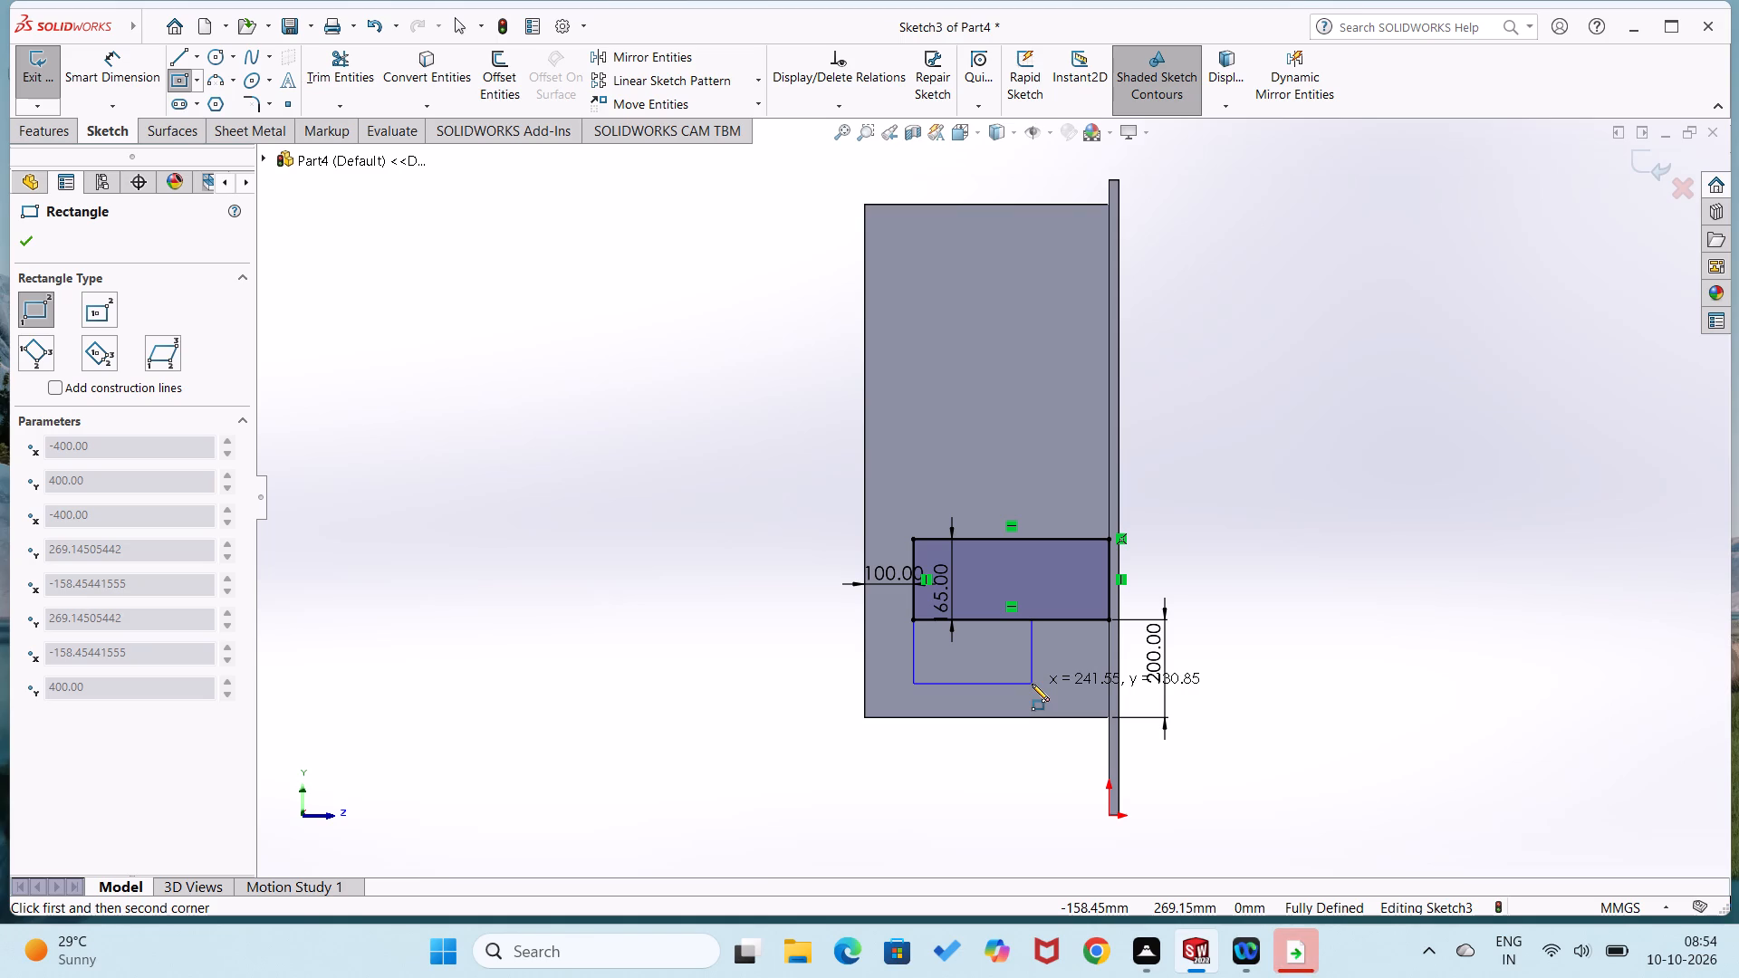
pyautogui.click(1032, 684)
# Dimension the lower rectangle's bottom edge as 250 mm wide.
pyautogui.moveTo(1292, 787); pyautogui.dragTo(1347, 517, button='right')
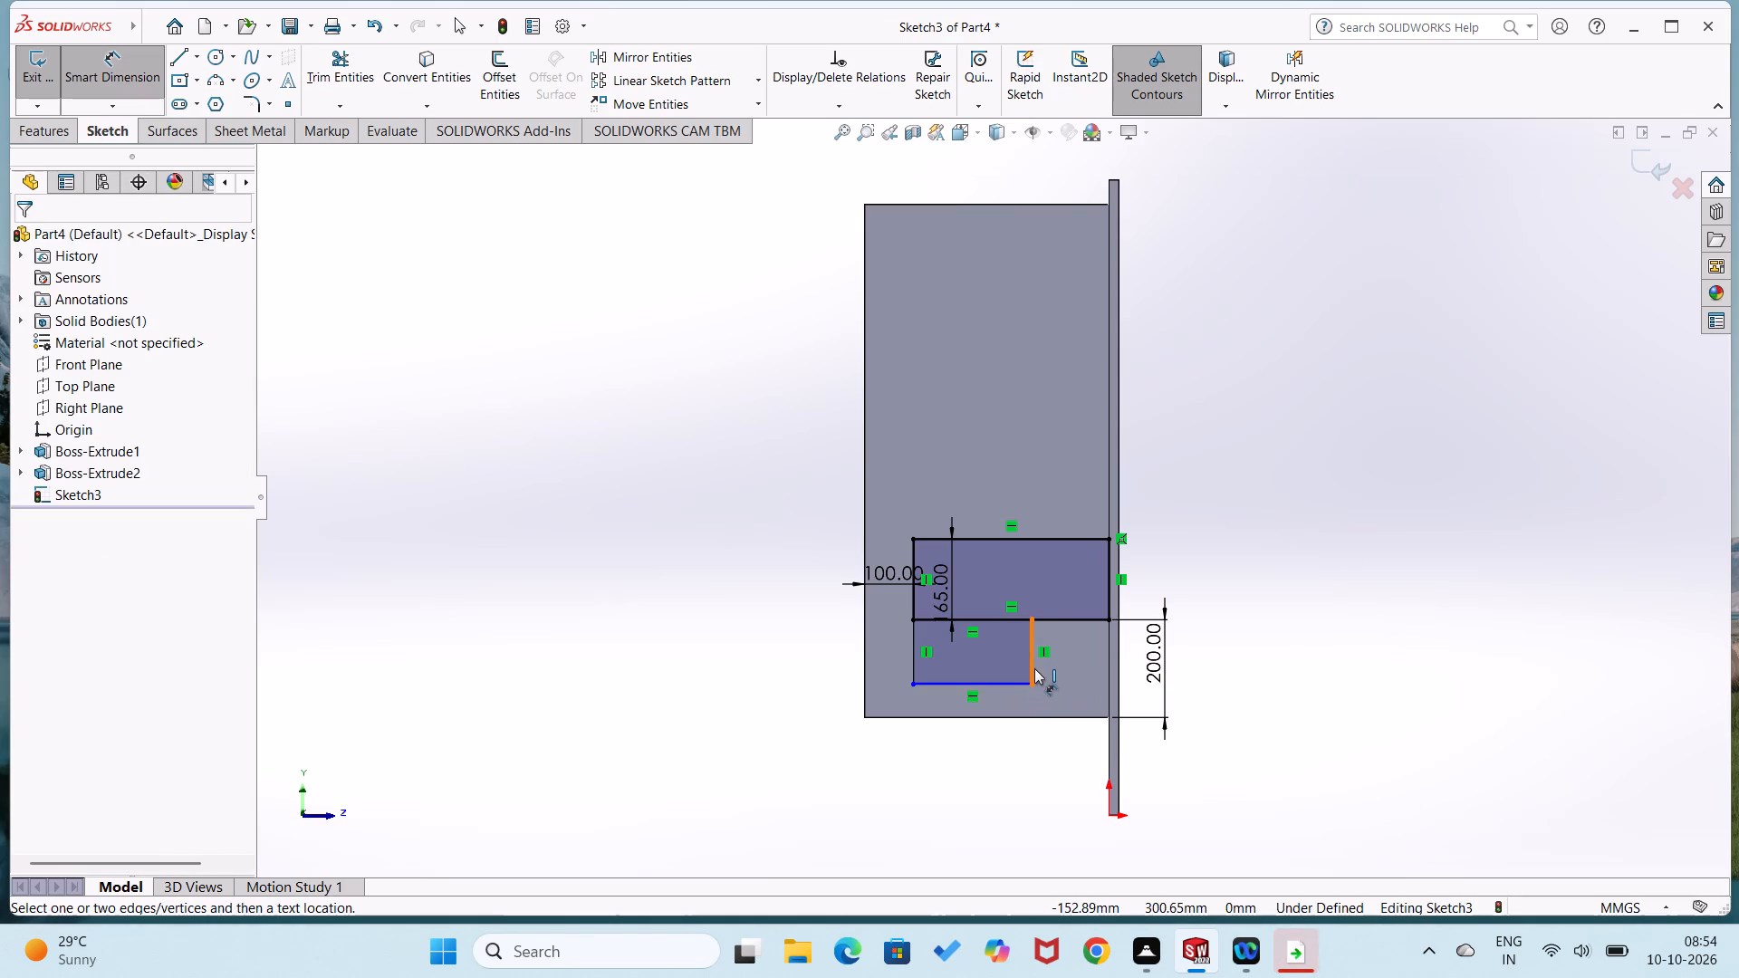
pyautogui.click(1021, 686)
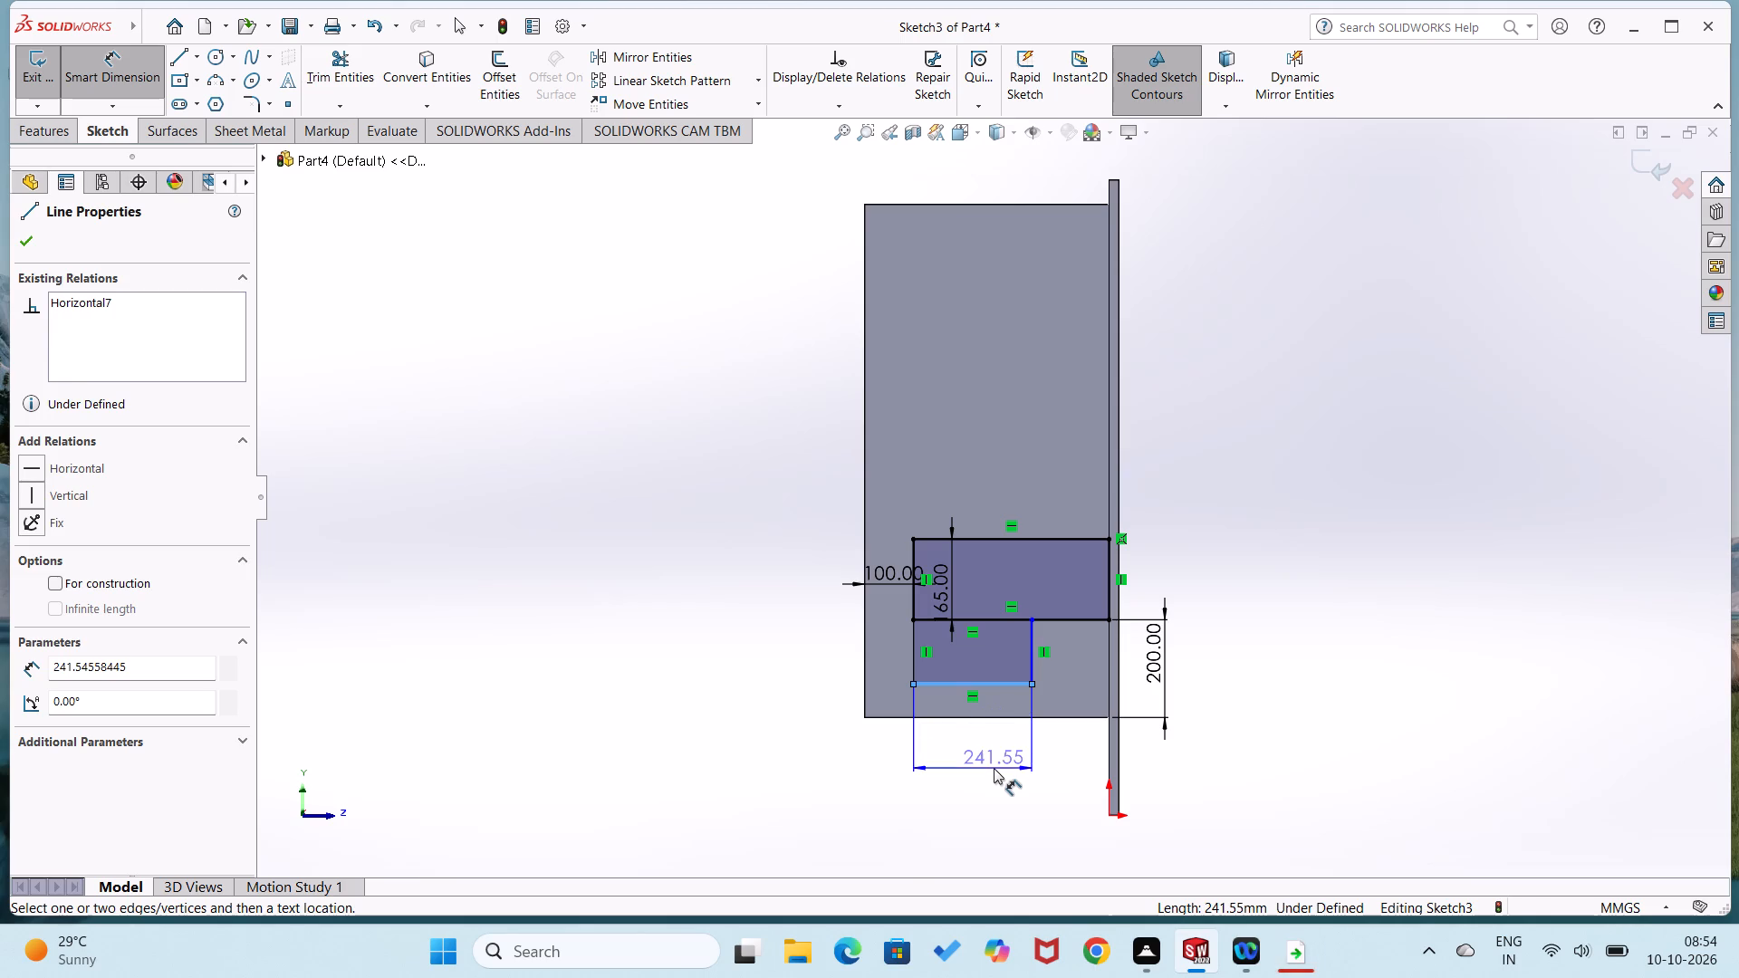
pyautogui.click(994, 768)
pyautogui.write('250')
pyautogui.press('Return')
pyautogui.click(1198, 849)
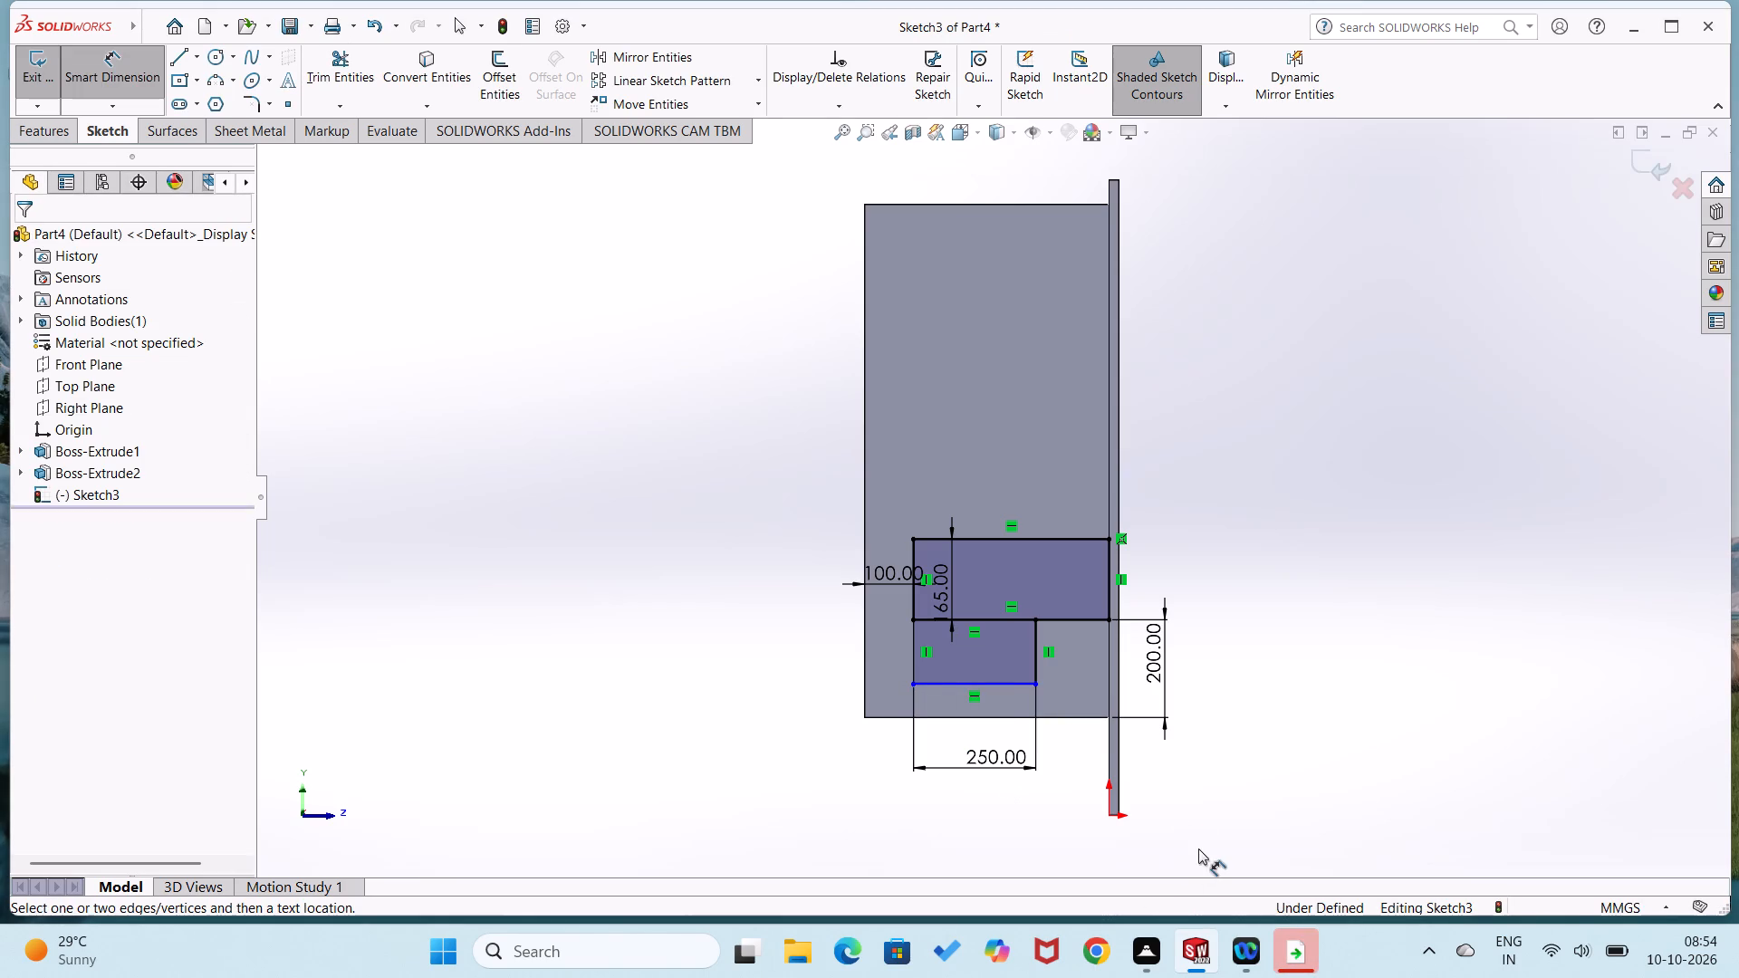
# Dimension the lower rectangle's bottom corner nearest the plate at a height of 270 mm above the origin.
pyautogui.click(1033, 685)
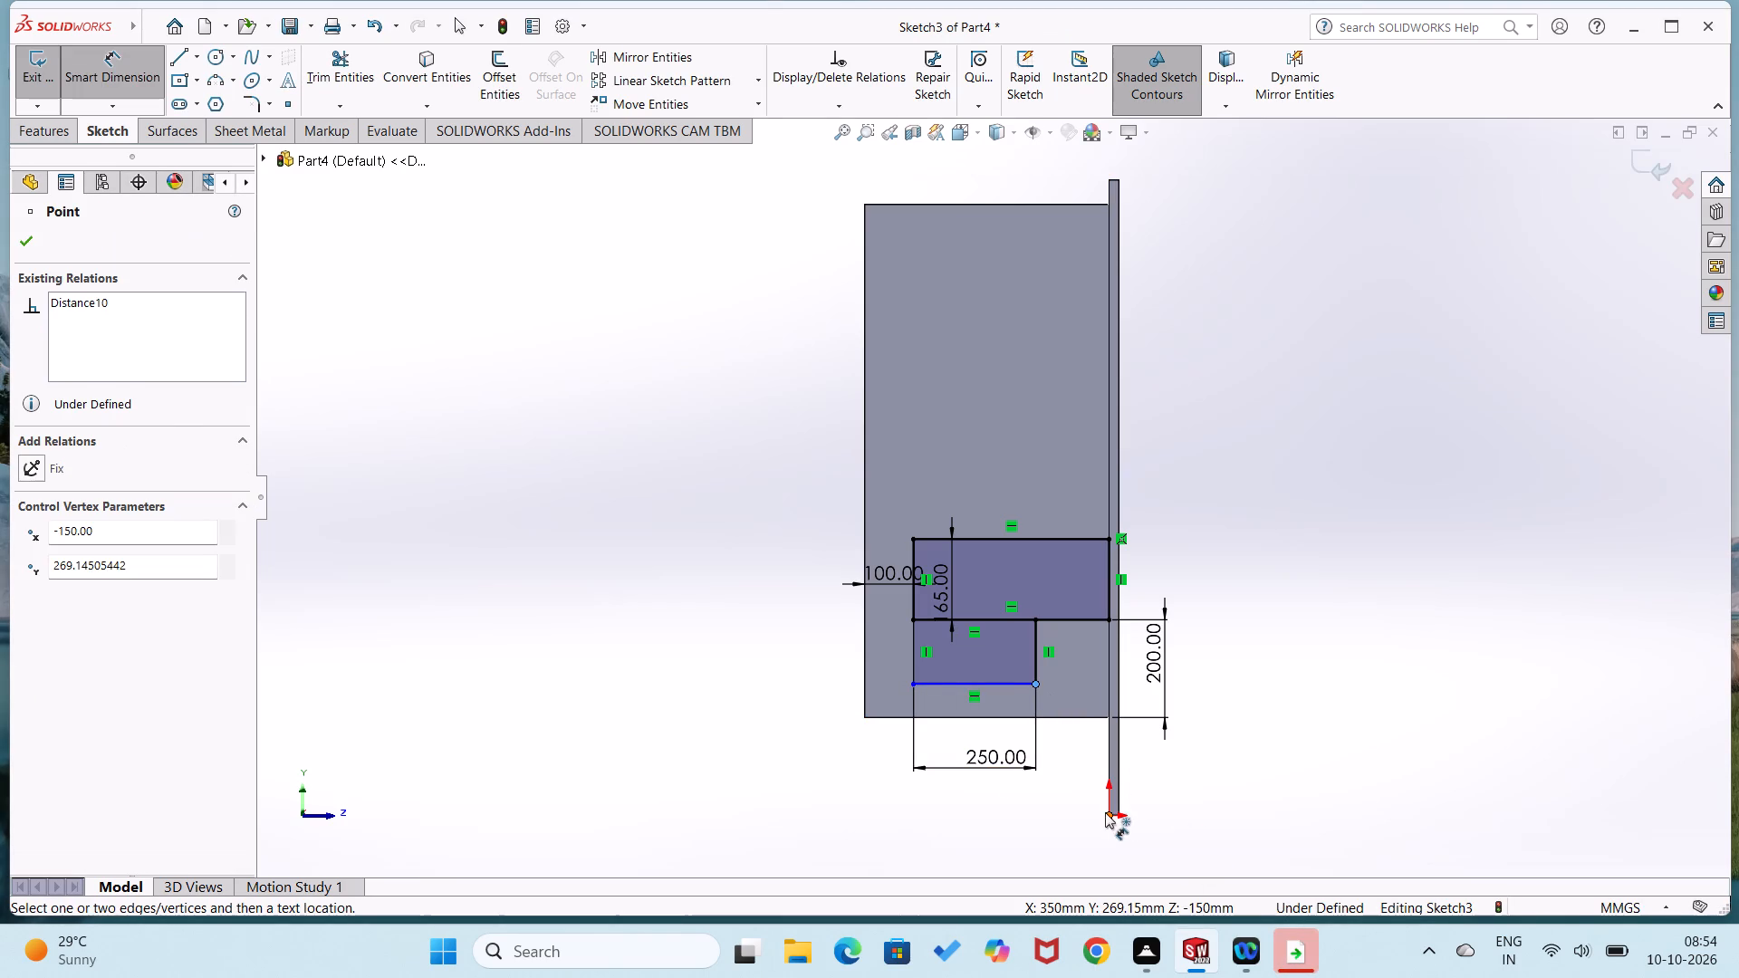
pyautogui.click(1108, 814)
pyautogui.click(1166, 761)
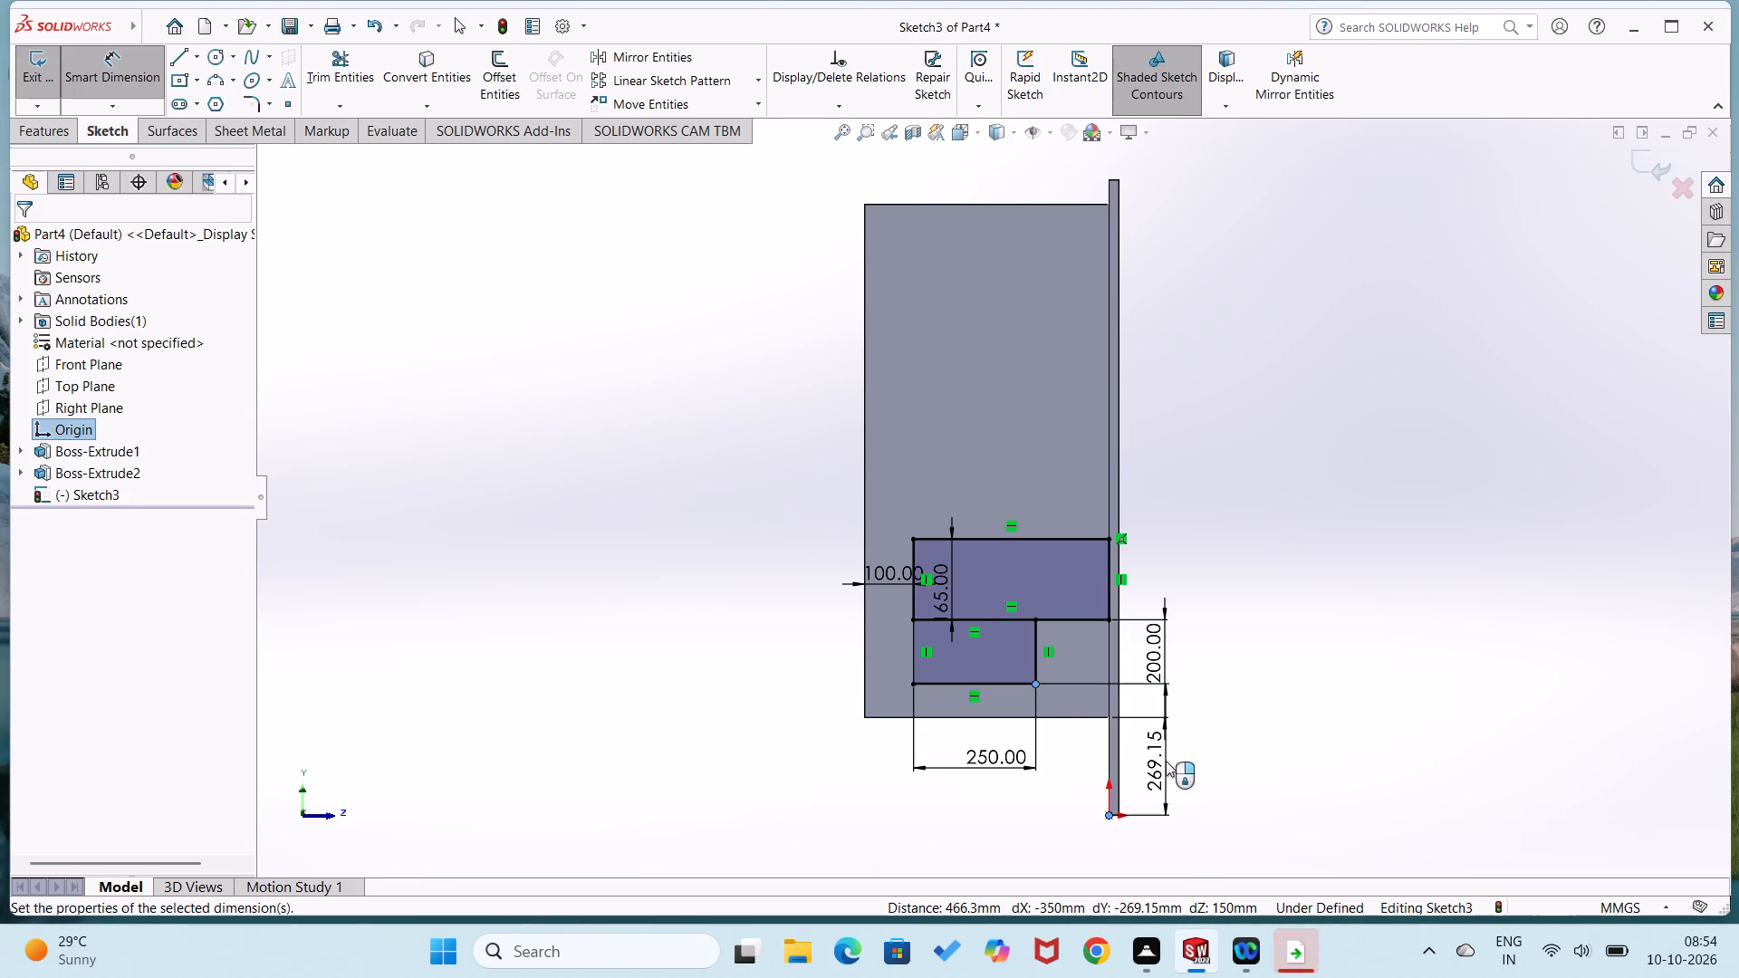
pyautogui.write('270')
pyautogui.press('Return')
pyautogui.click(1288, 756)
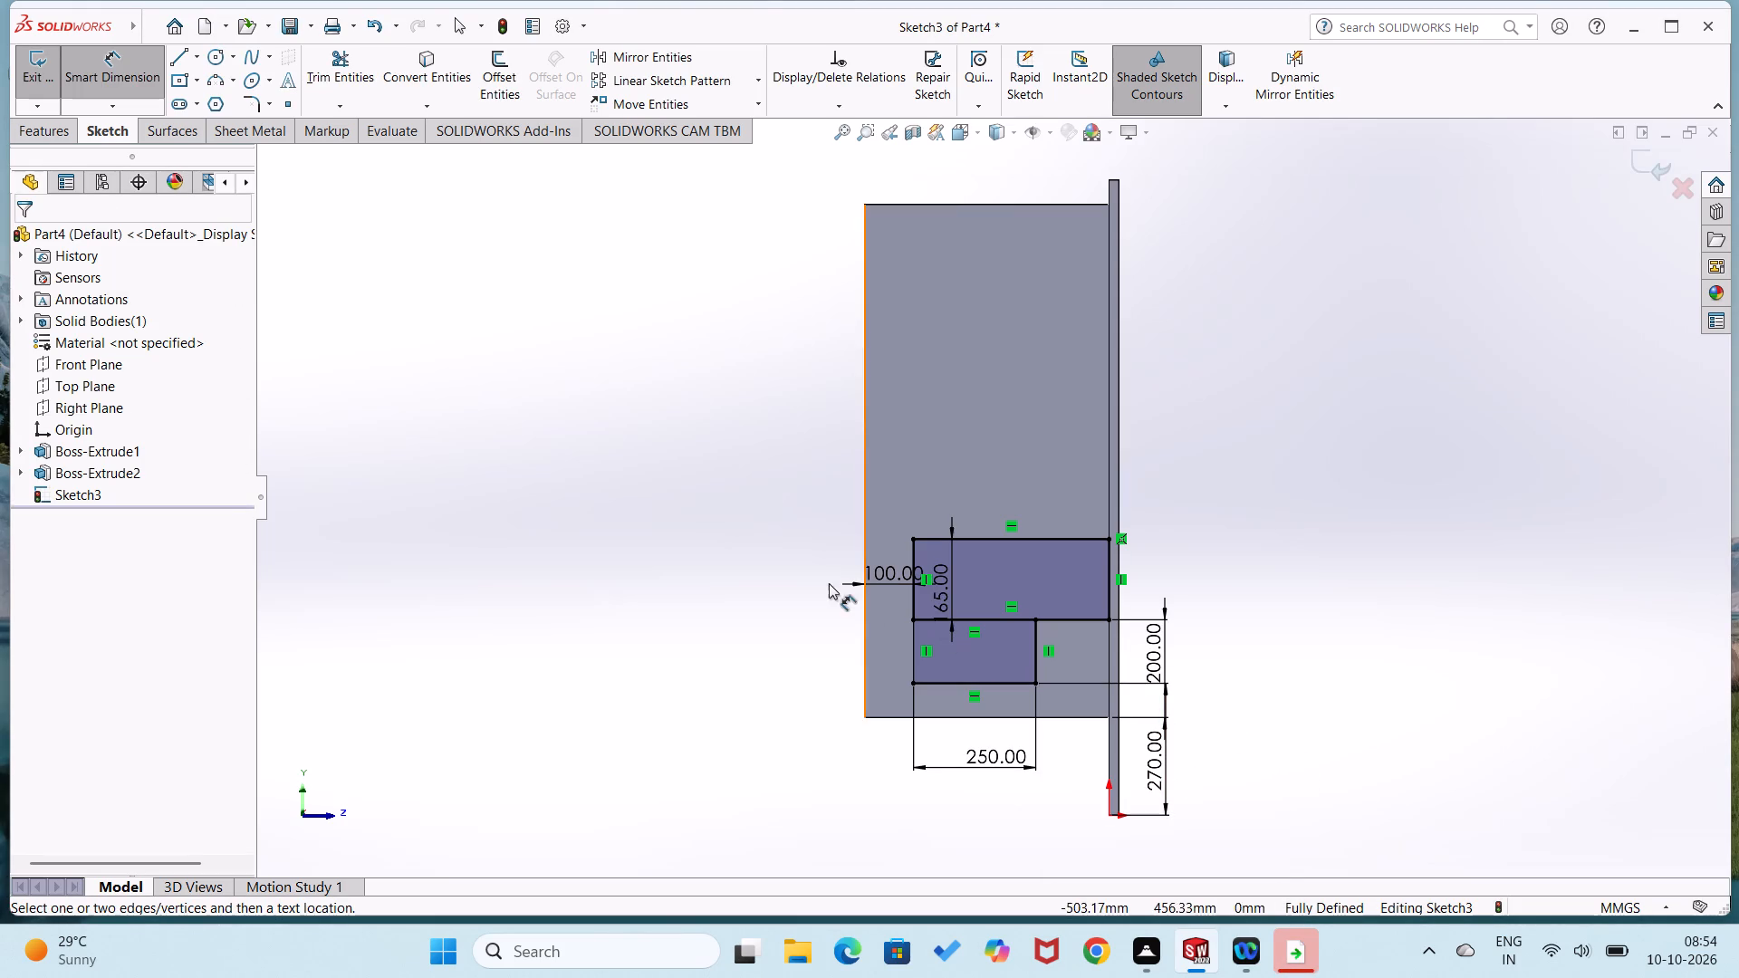
# Sketch five narrow vertical rectangles, 130 mm tall and about 10 to 16 mm wide, across the lower rectangle's height, starting near its outer edge.
pyautogui.scroll(-7, 964, 631)
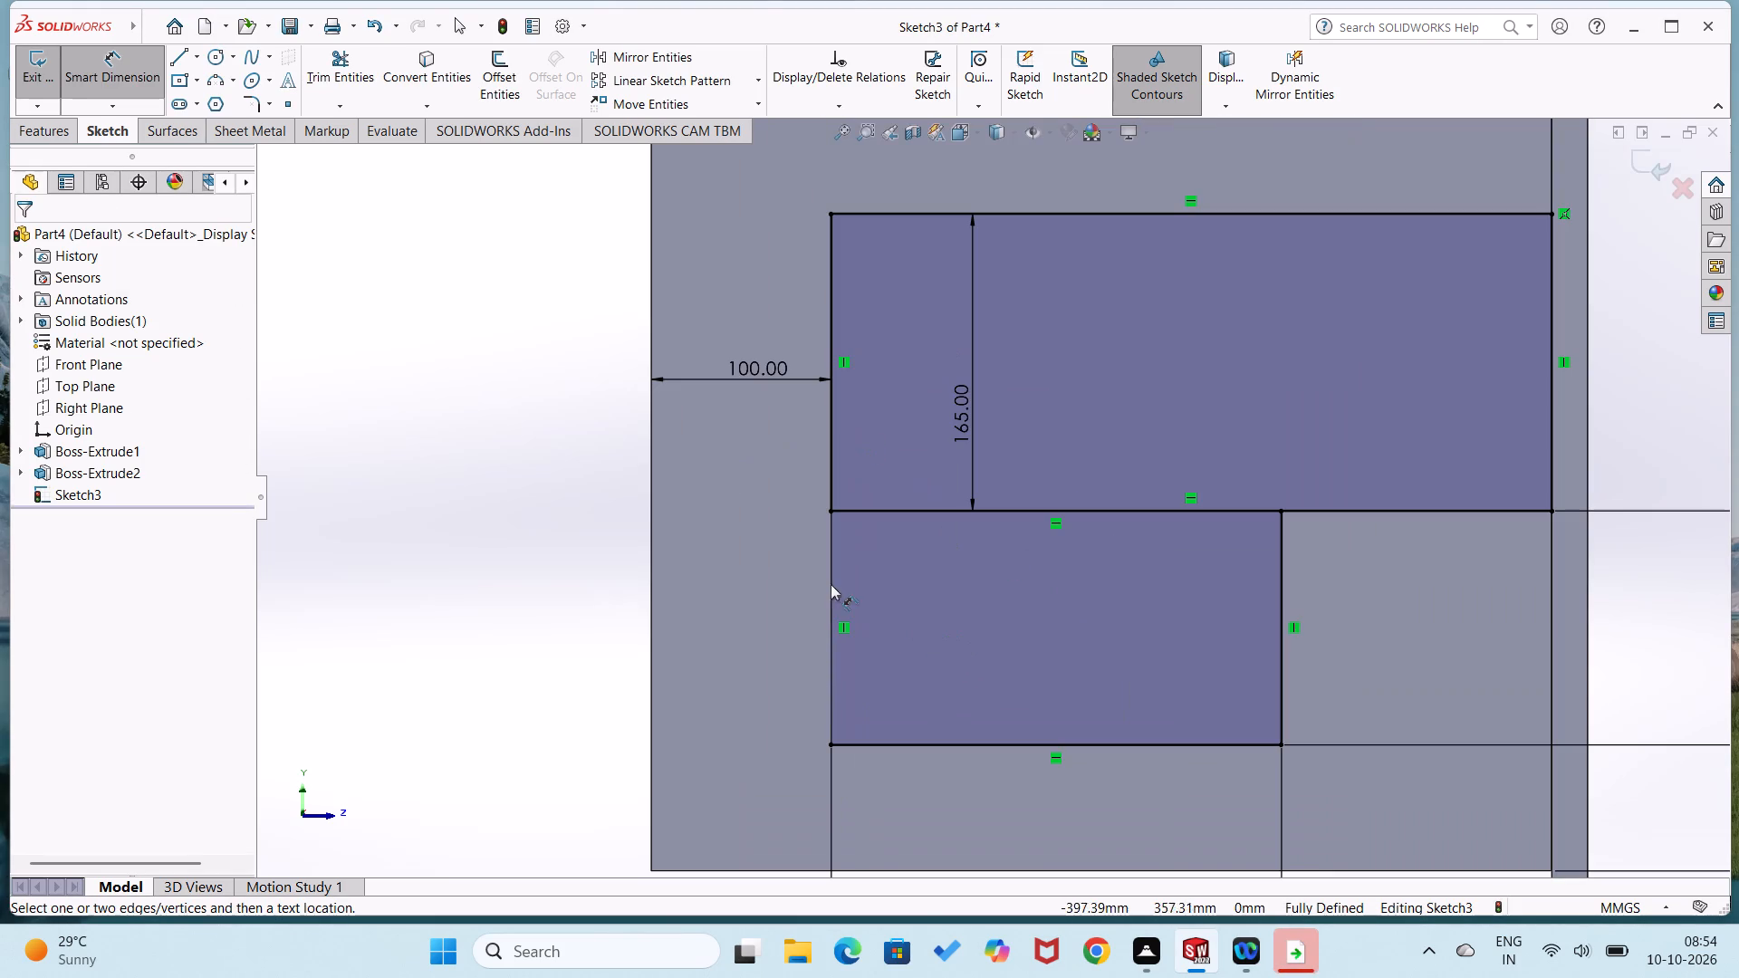
pyautogui.moveTo(581, 375); pyautogui.dragTo(557, 462, button='right')
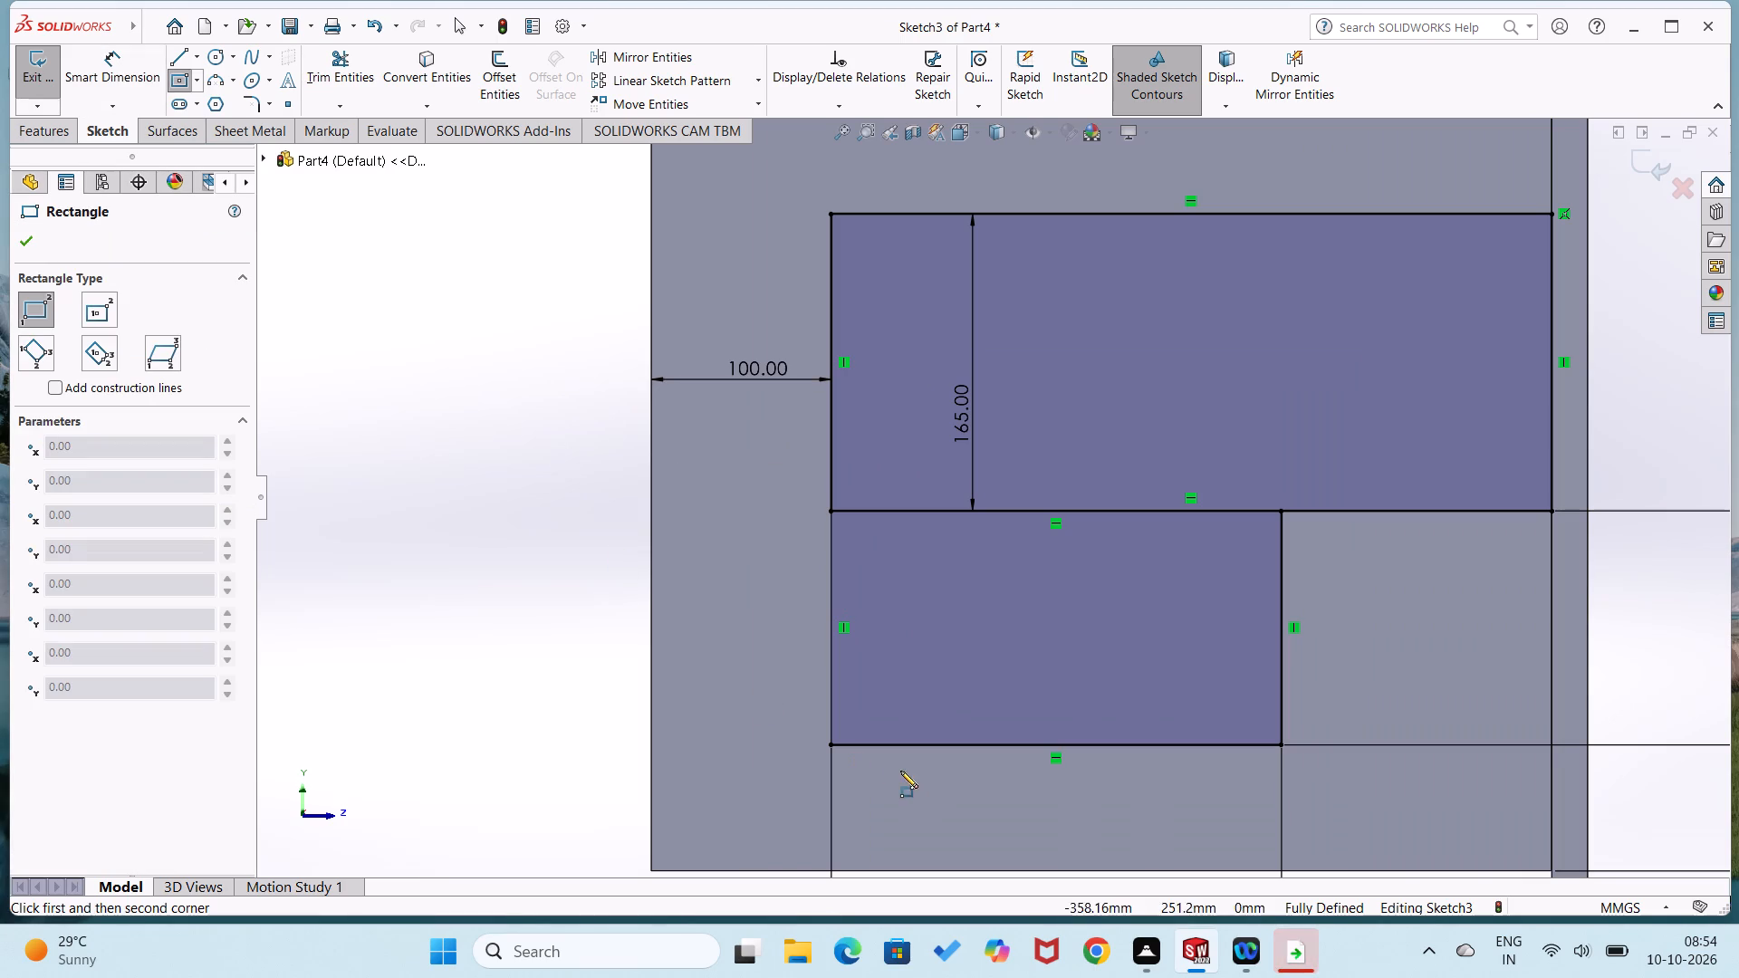
pyautogui.moveTo(848, 743); pyautogui.dragTo(848, 731)
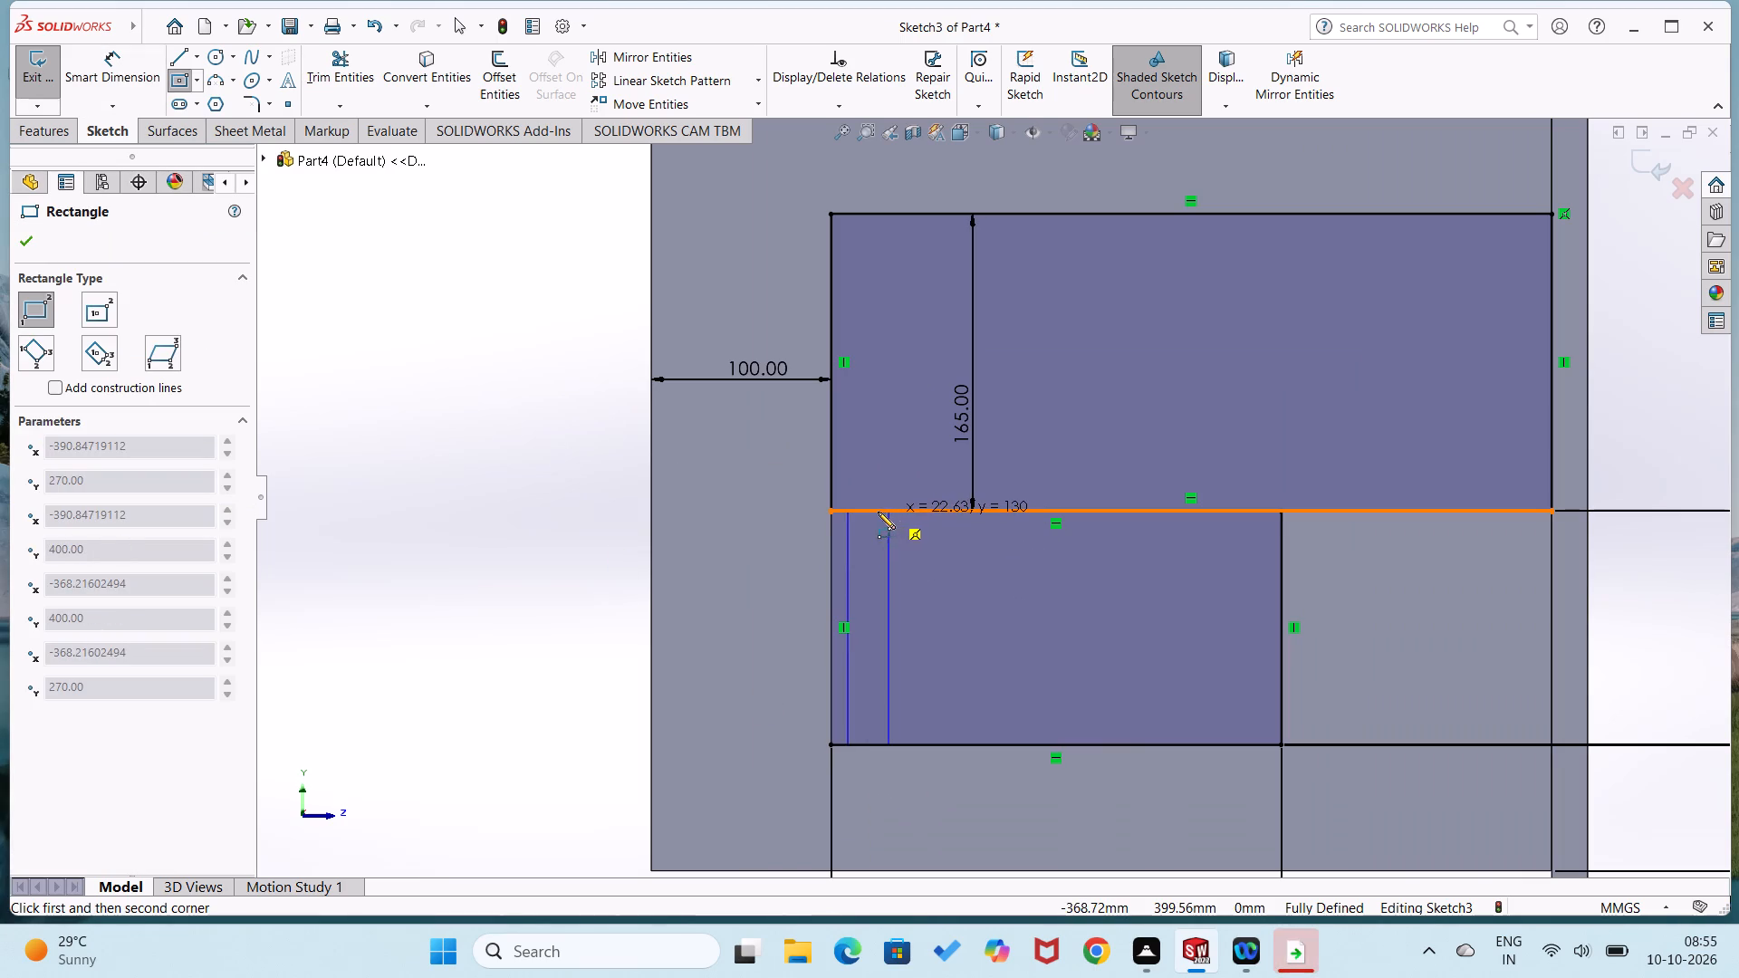
pyautogui.click(876, 512)
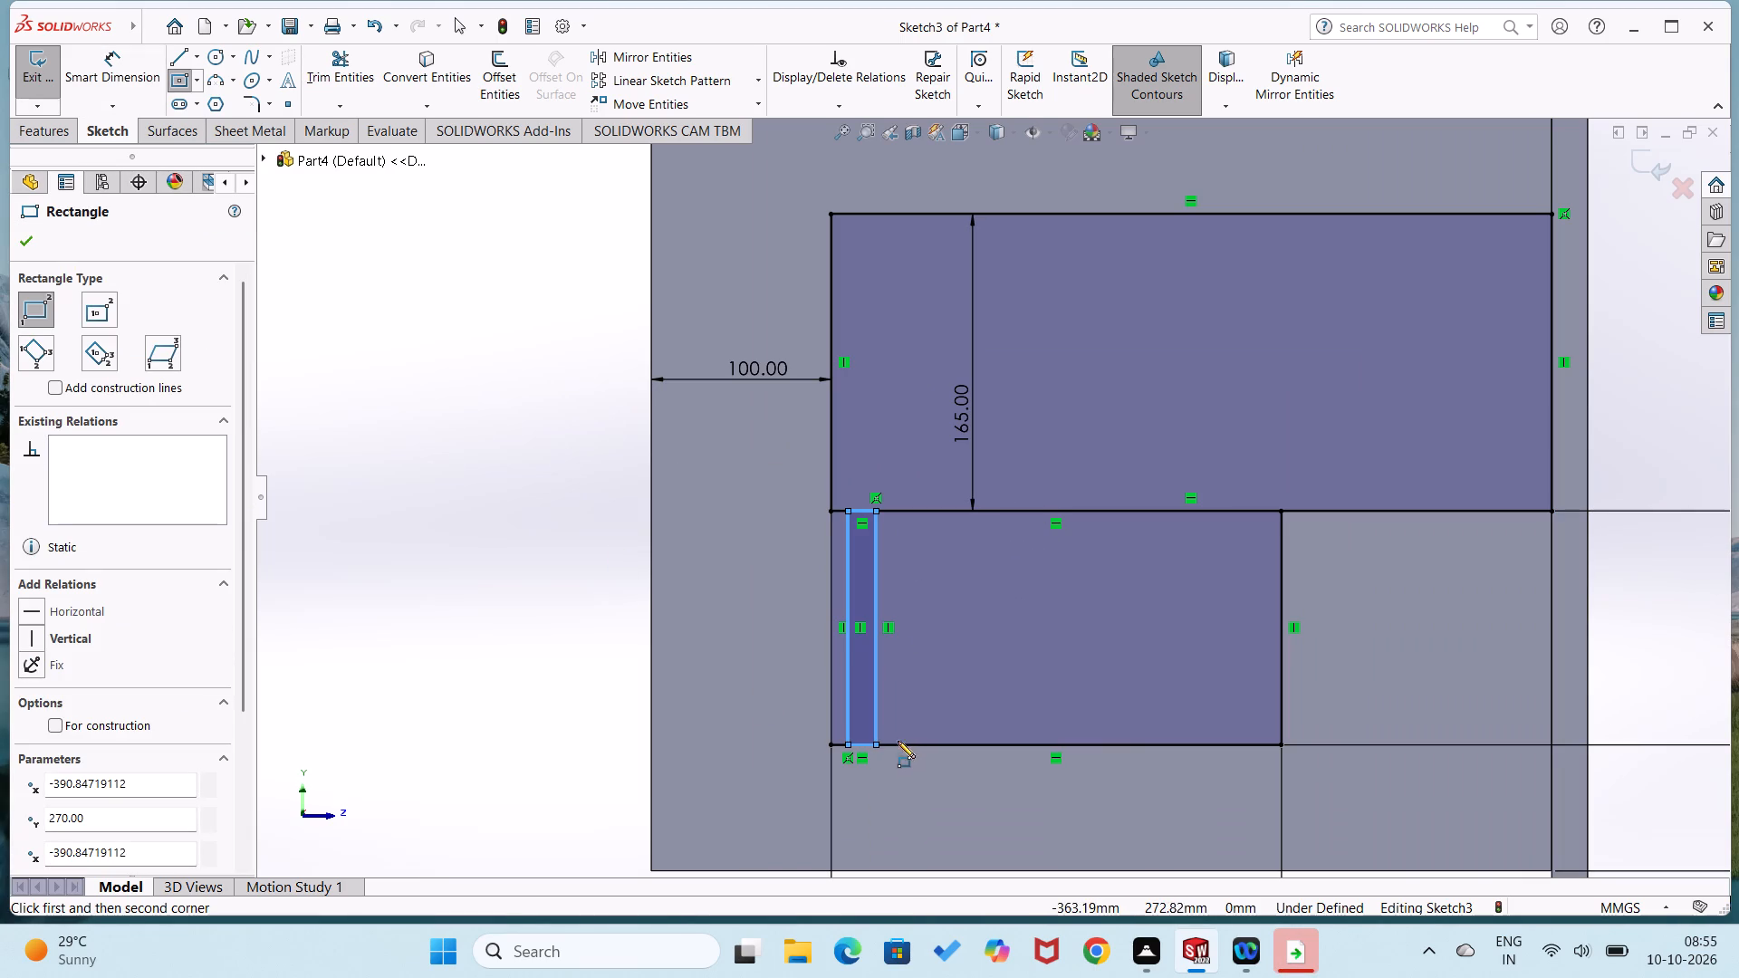
pyautogui.click(897, 743)
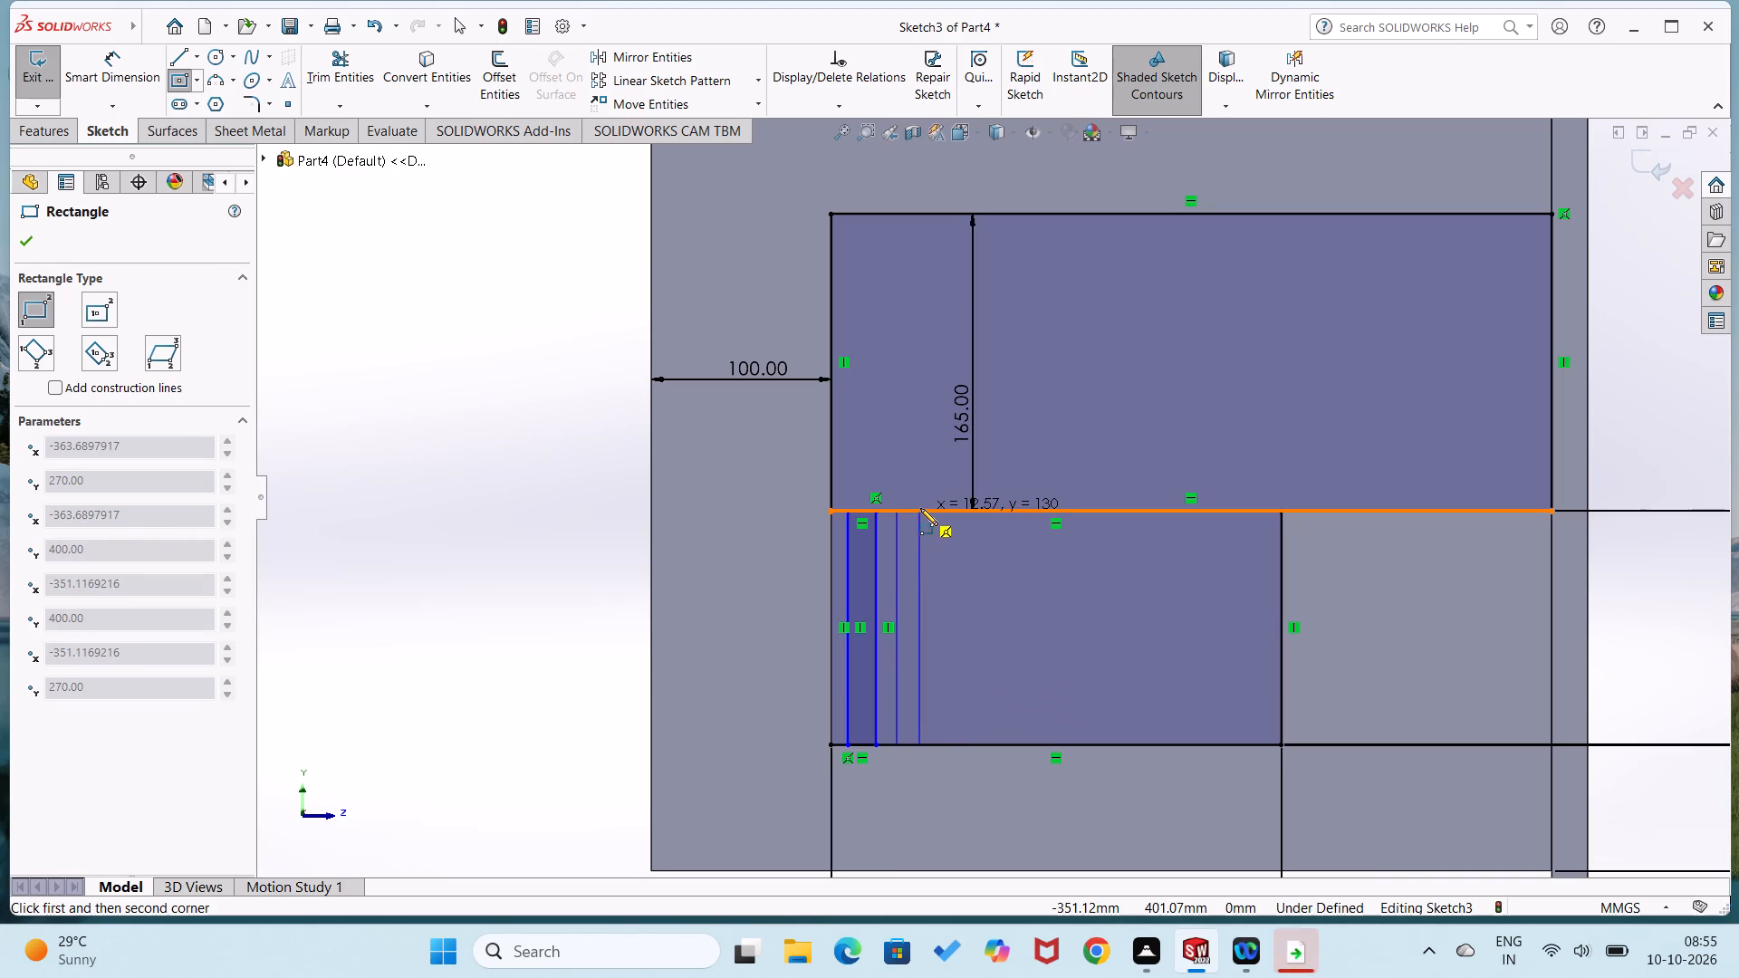
pyautogui.click(924, 508)
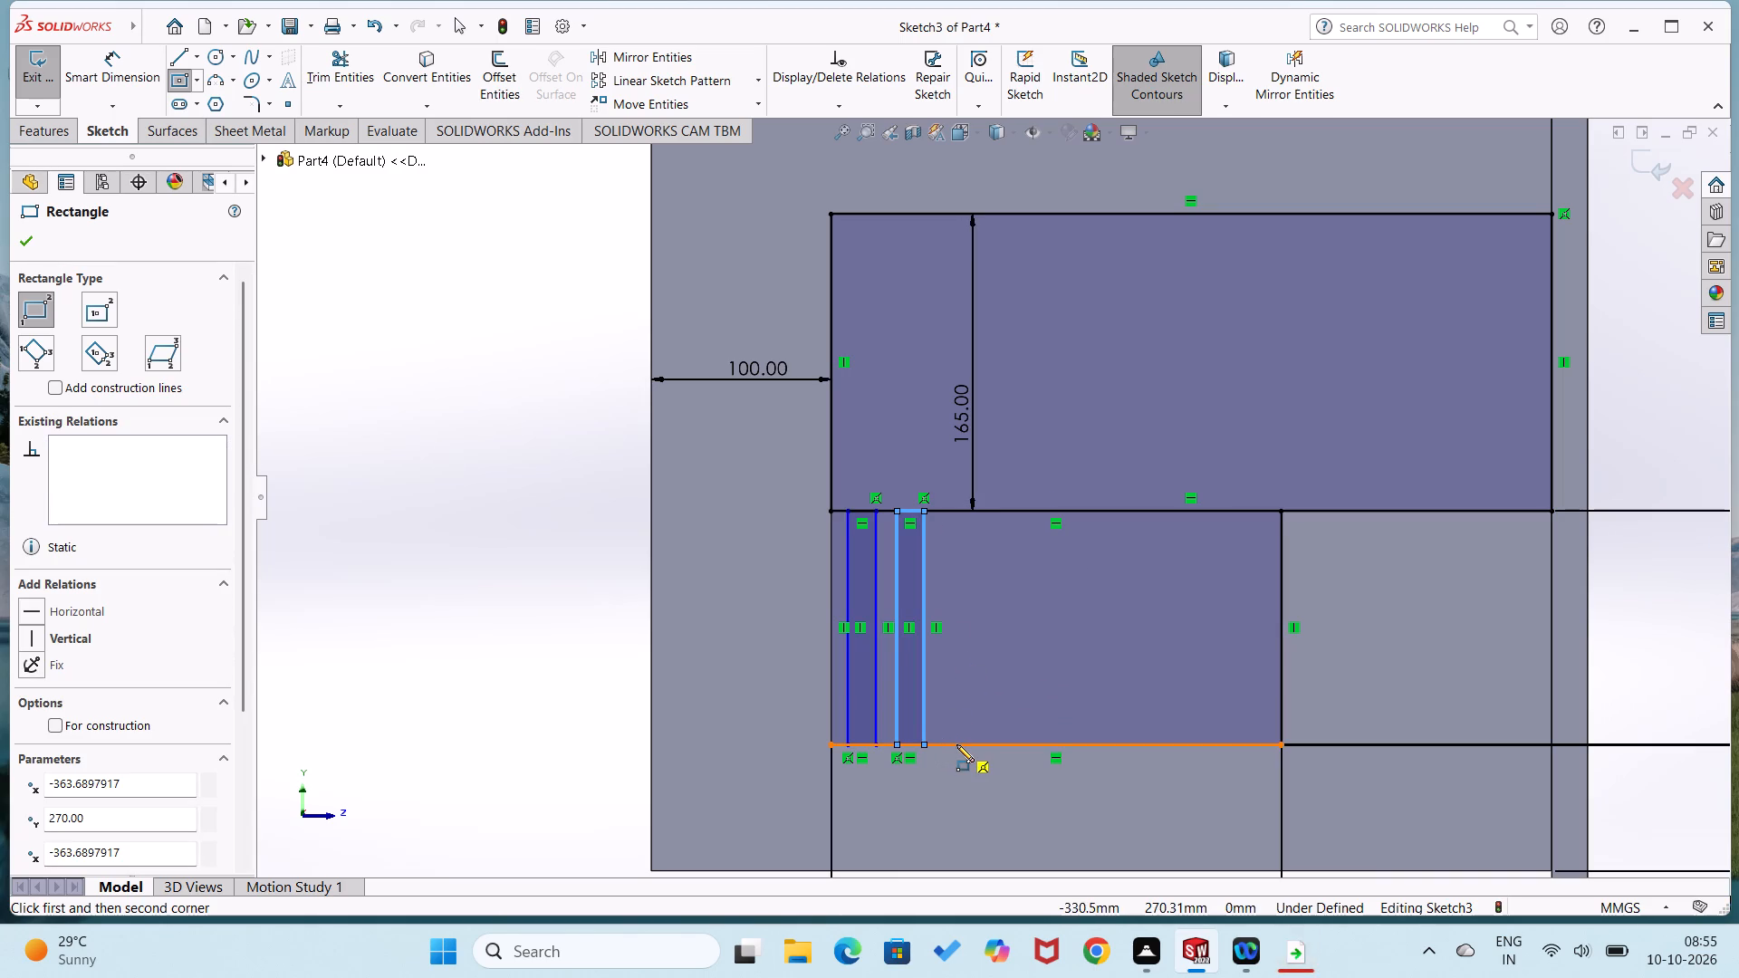
pyautogui.click(951, 743)
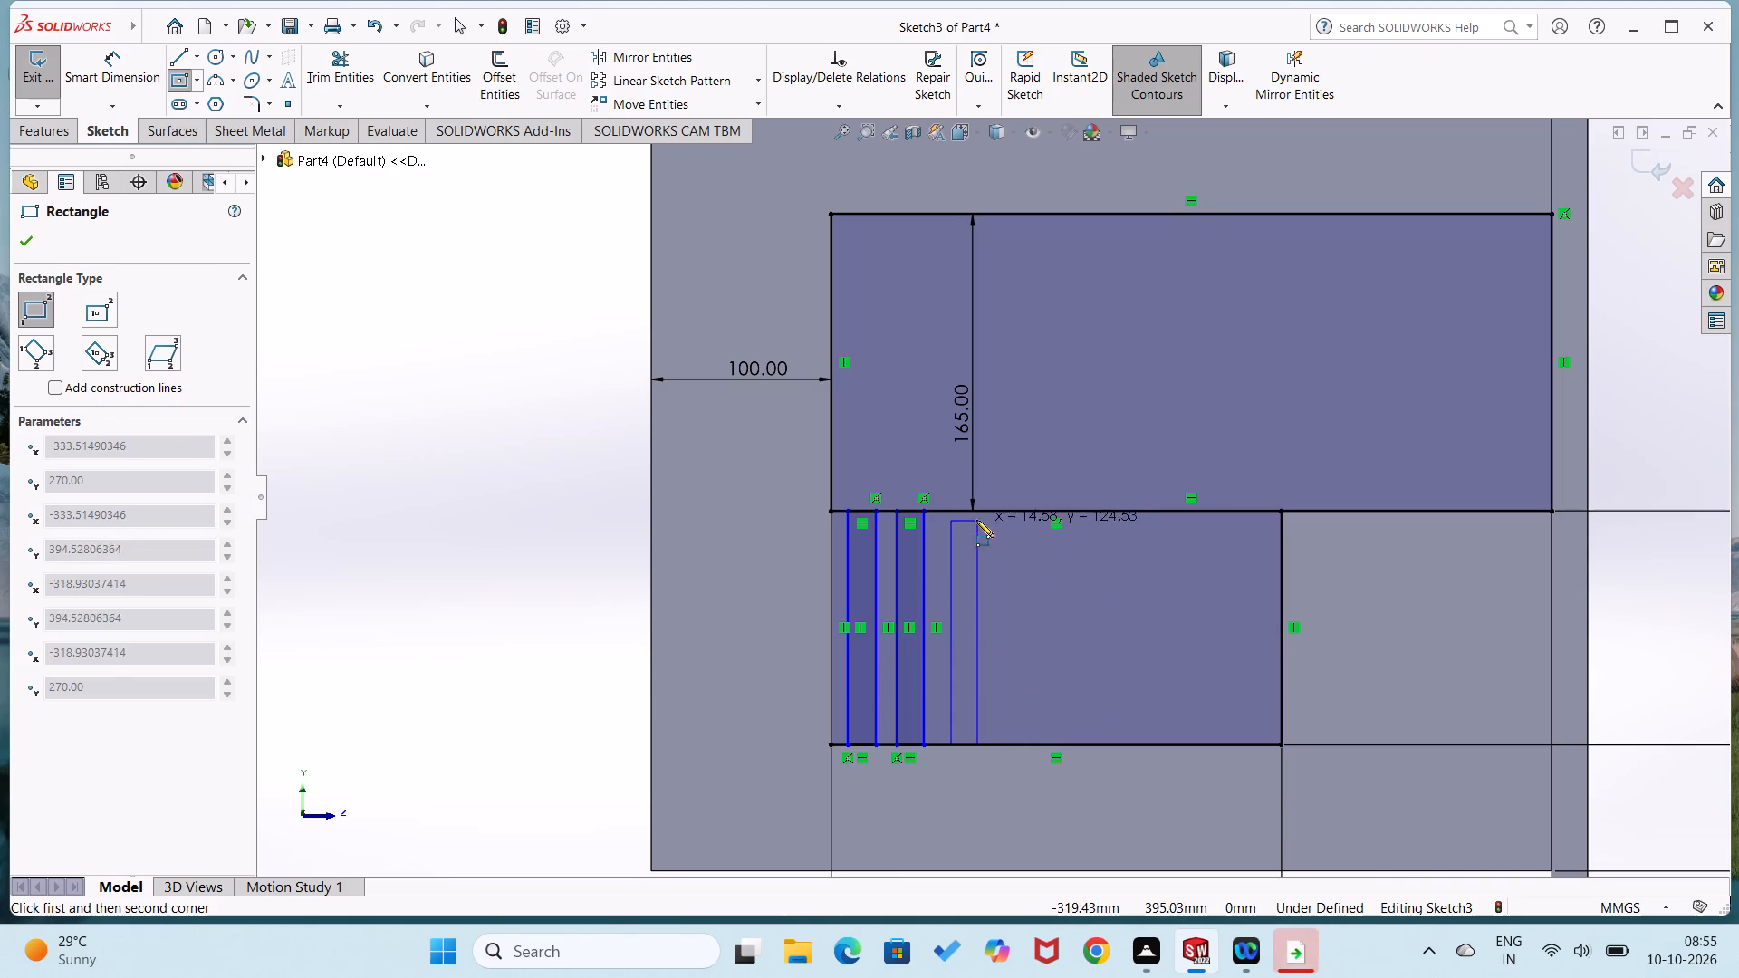
pyautogui.click(975, 512)
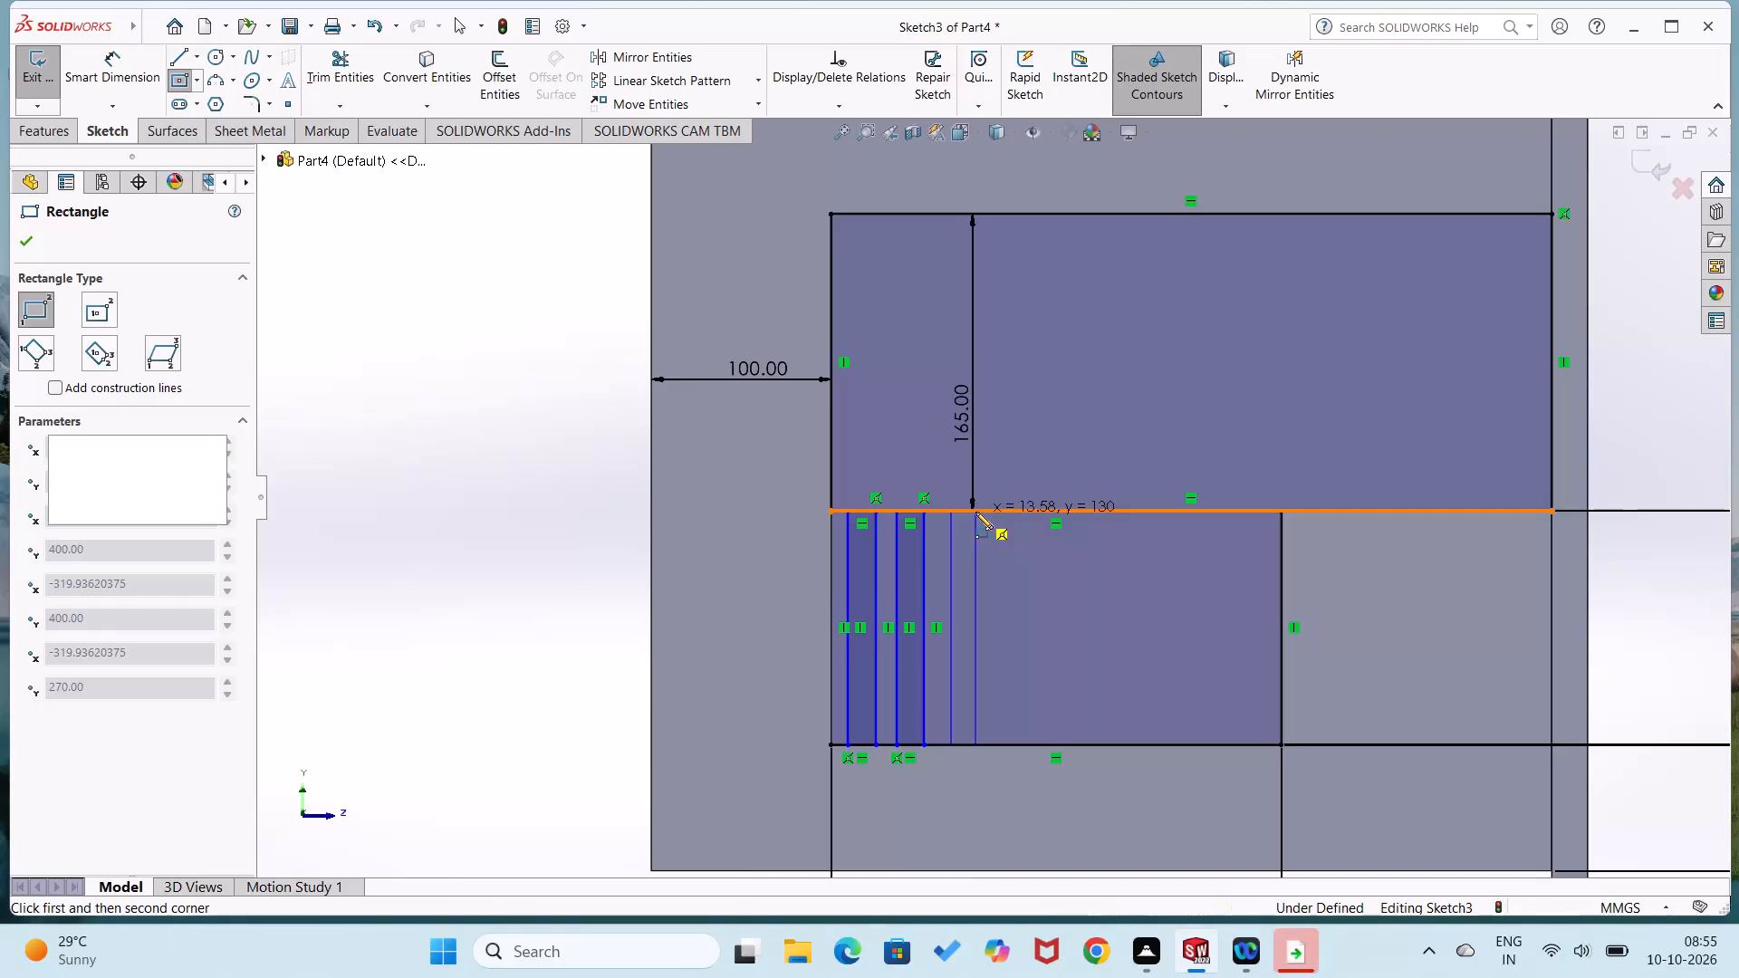
pyautogui.click(1004, 744)
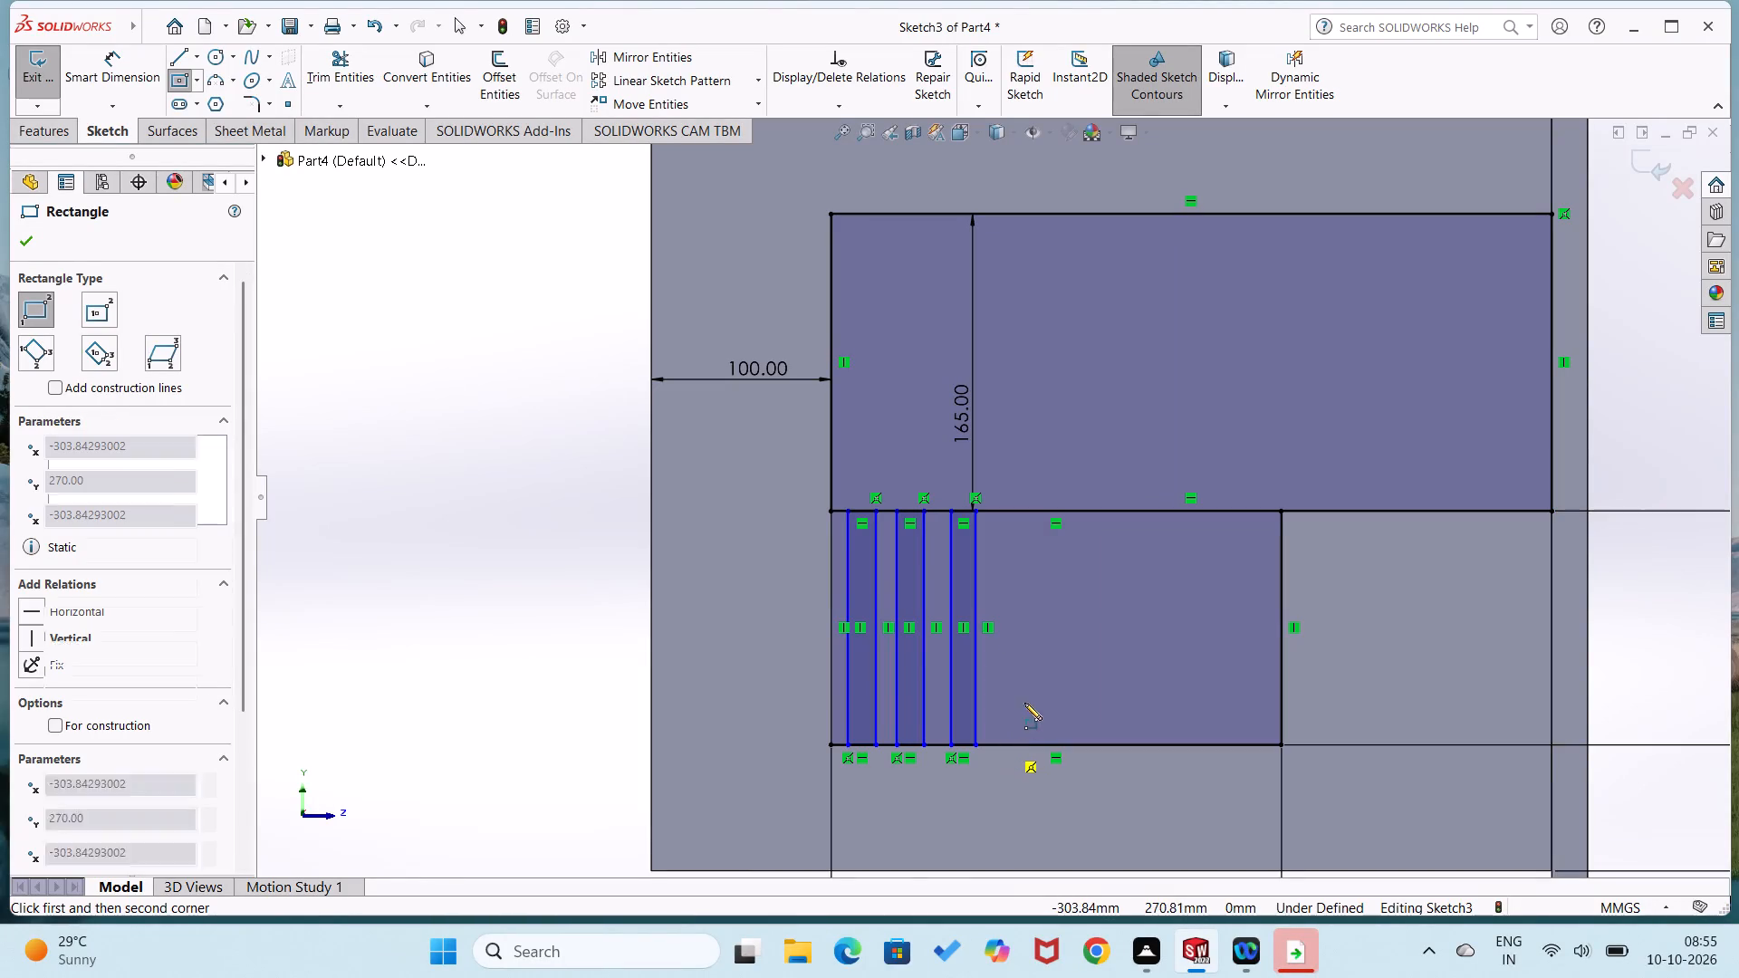
pyautogui.click(1023, 513)
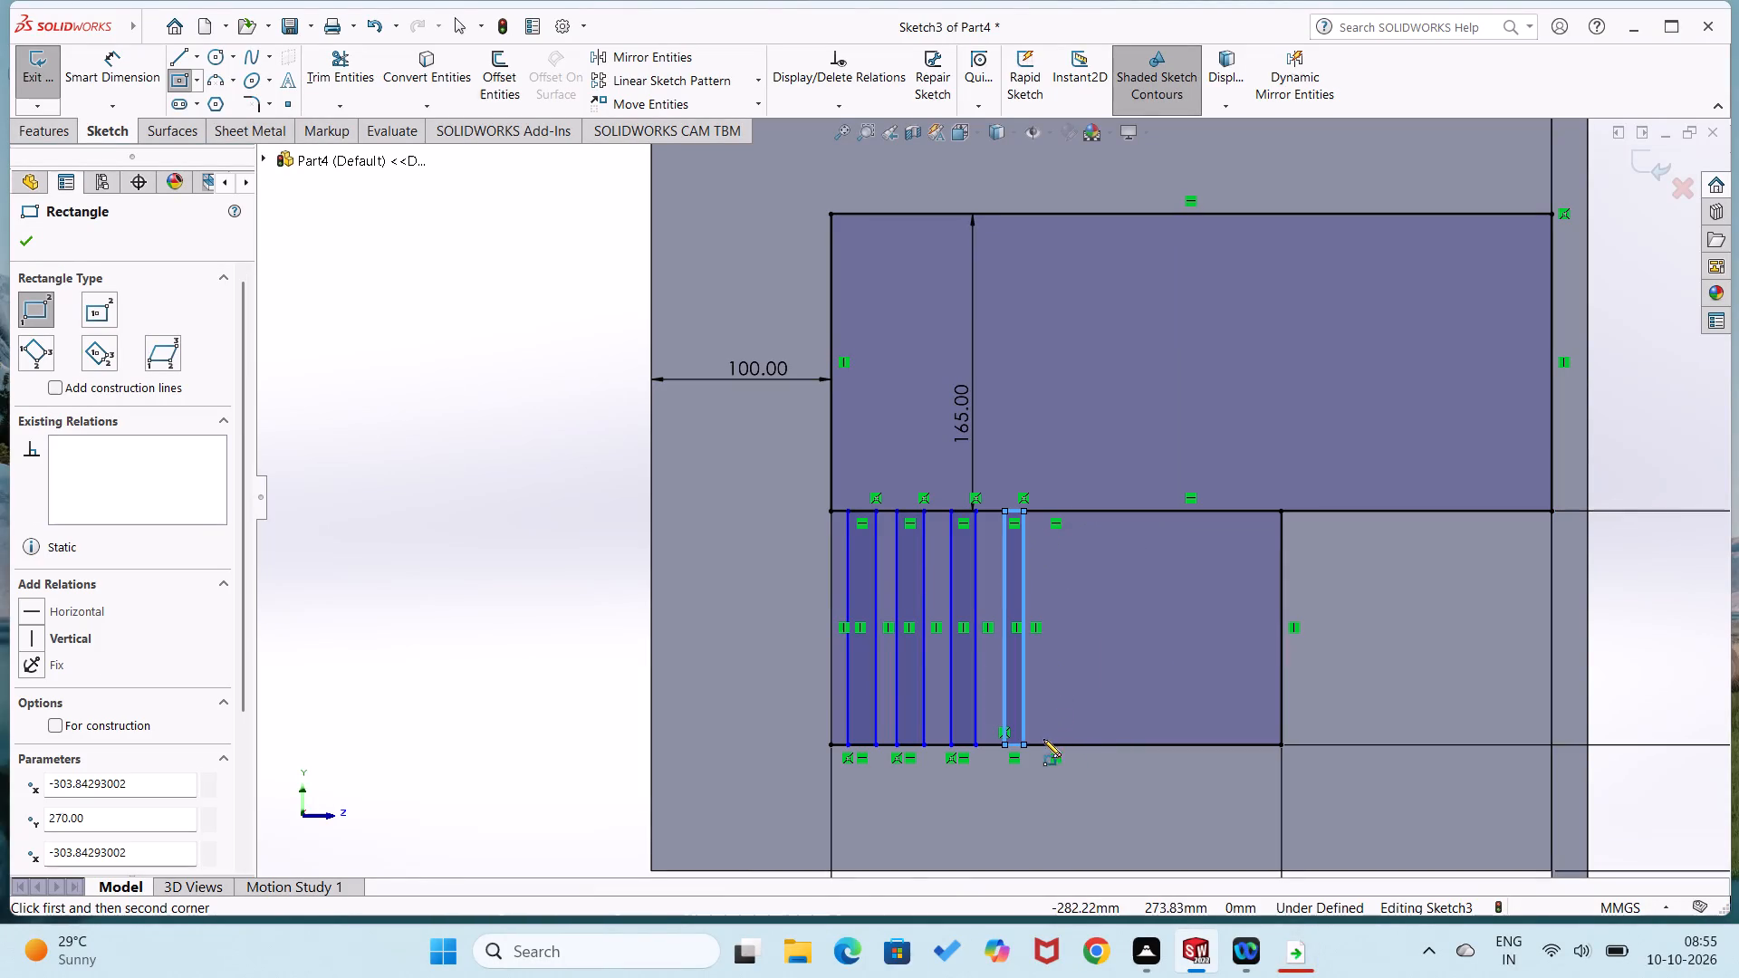
pyautogui.click(1048, 745)
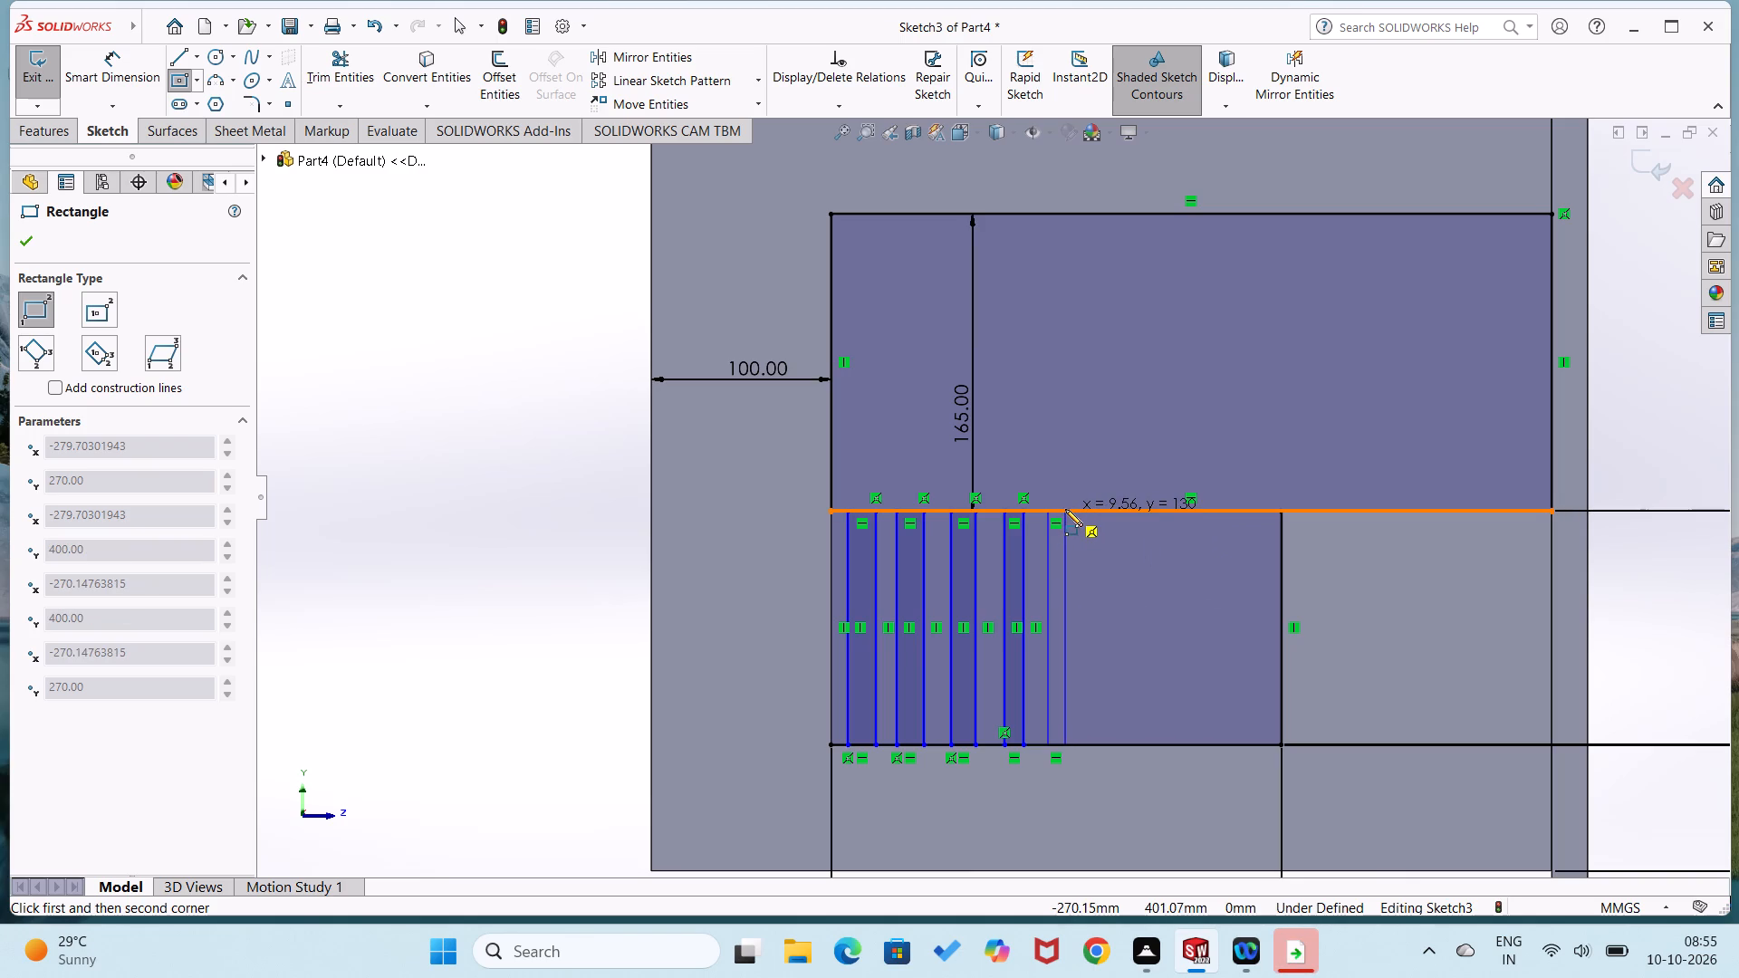
pyautogui.click(1065, 509)
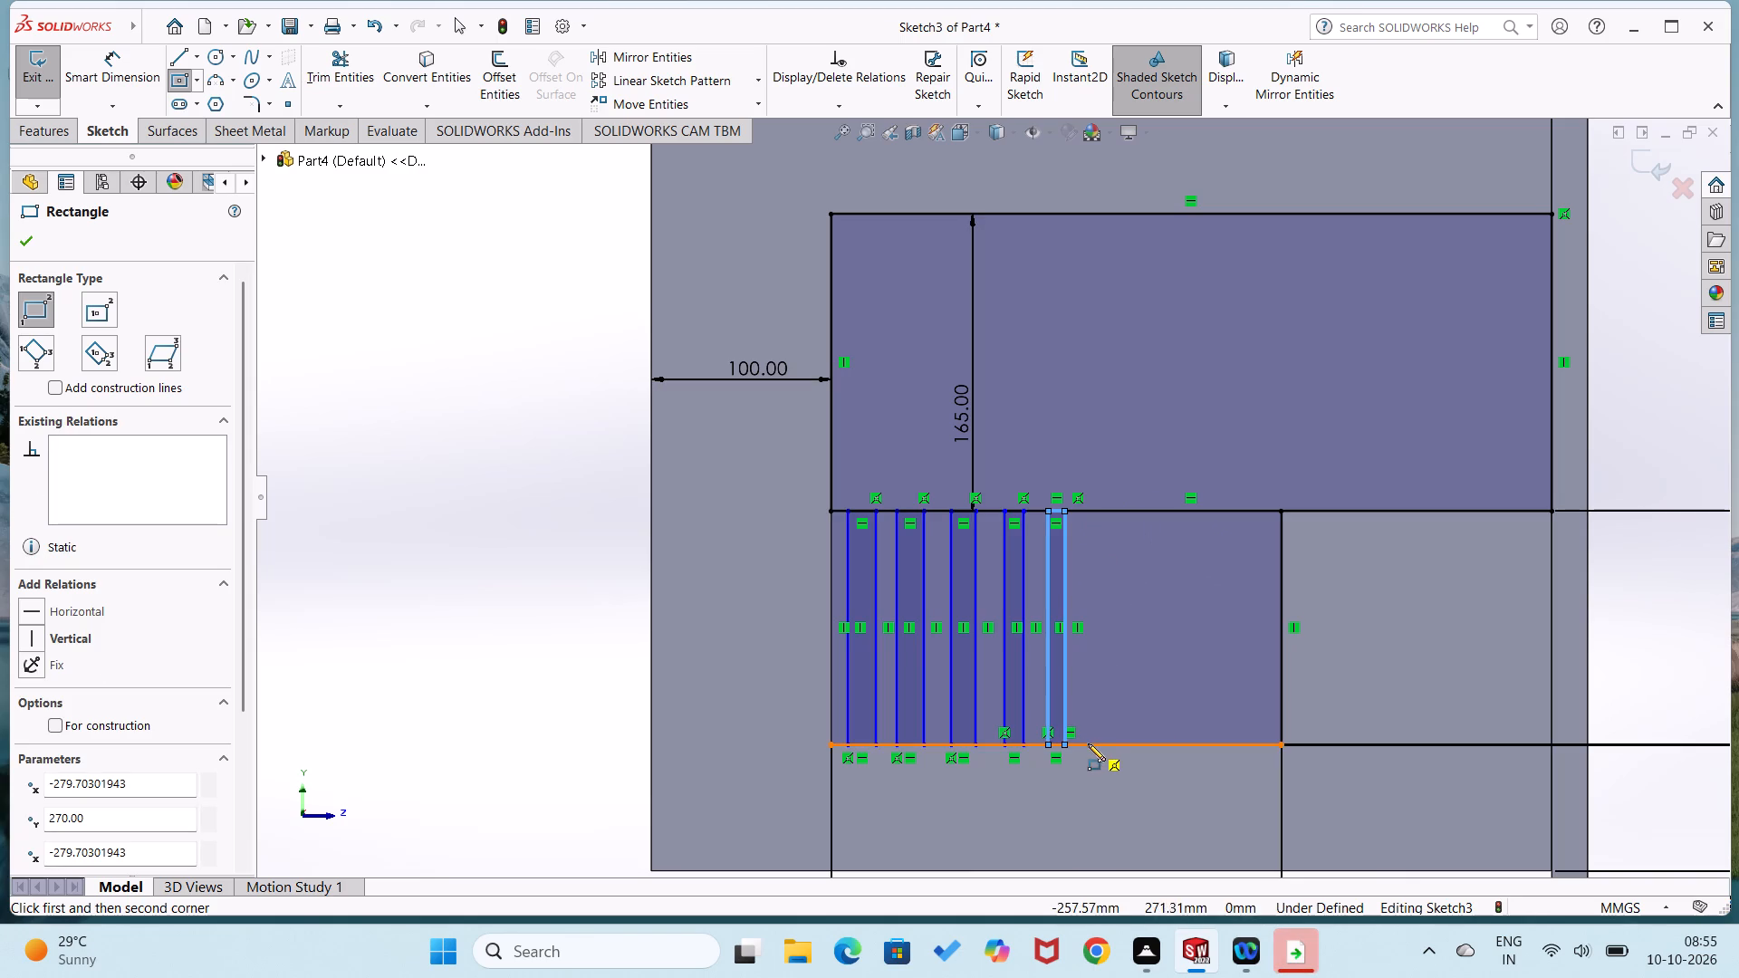
# Sketch five more full-height vertical rectangles, about 10 to 12 mm wide, spaced across the rest of the lower rectangle towards the plate.
pyautogui.click(1086, 744)
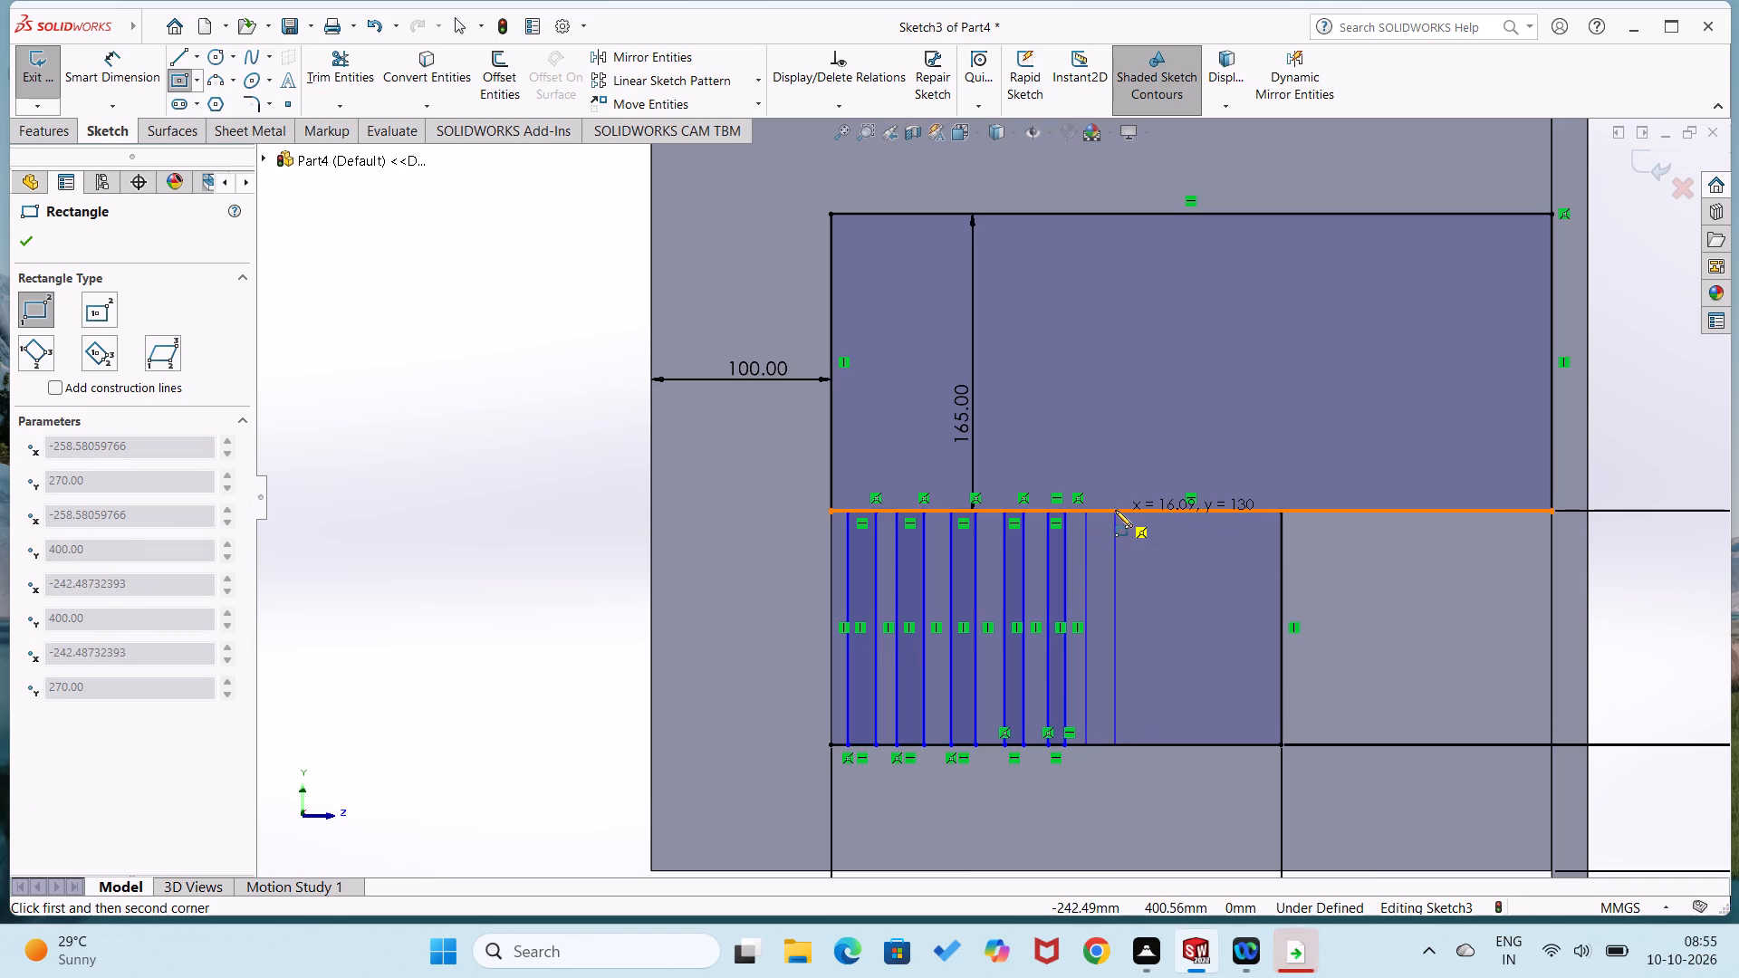
pyautogui.click(1104, 510)
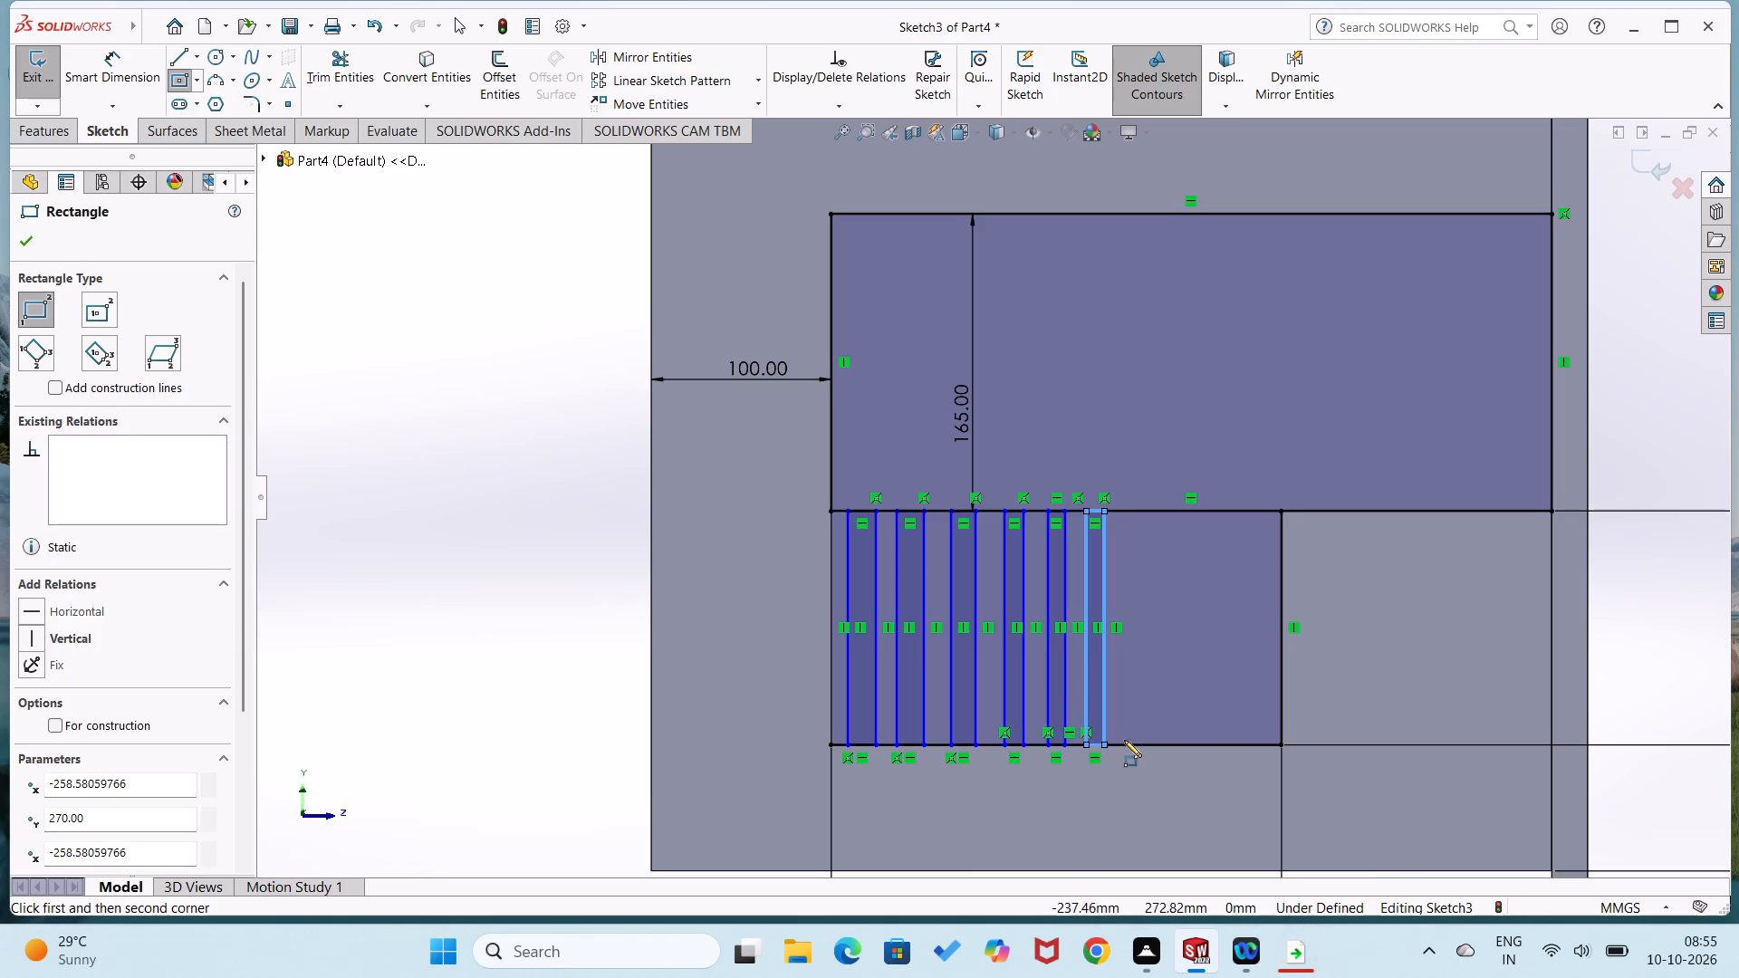
pyautogui.click(1124, 743)
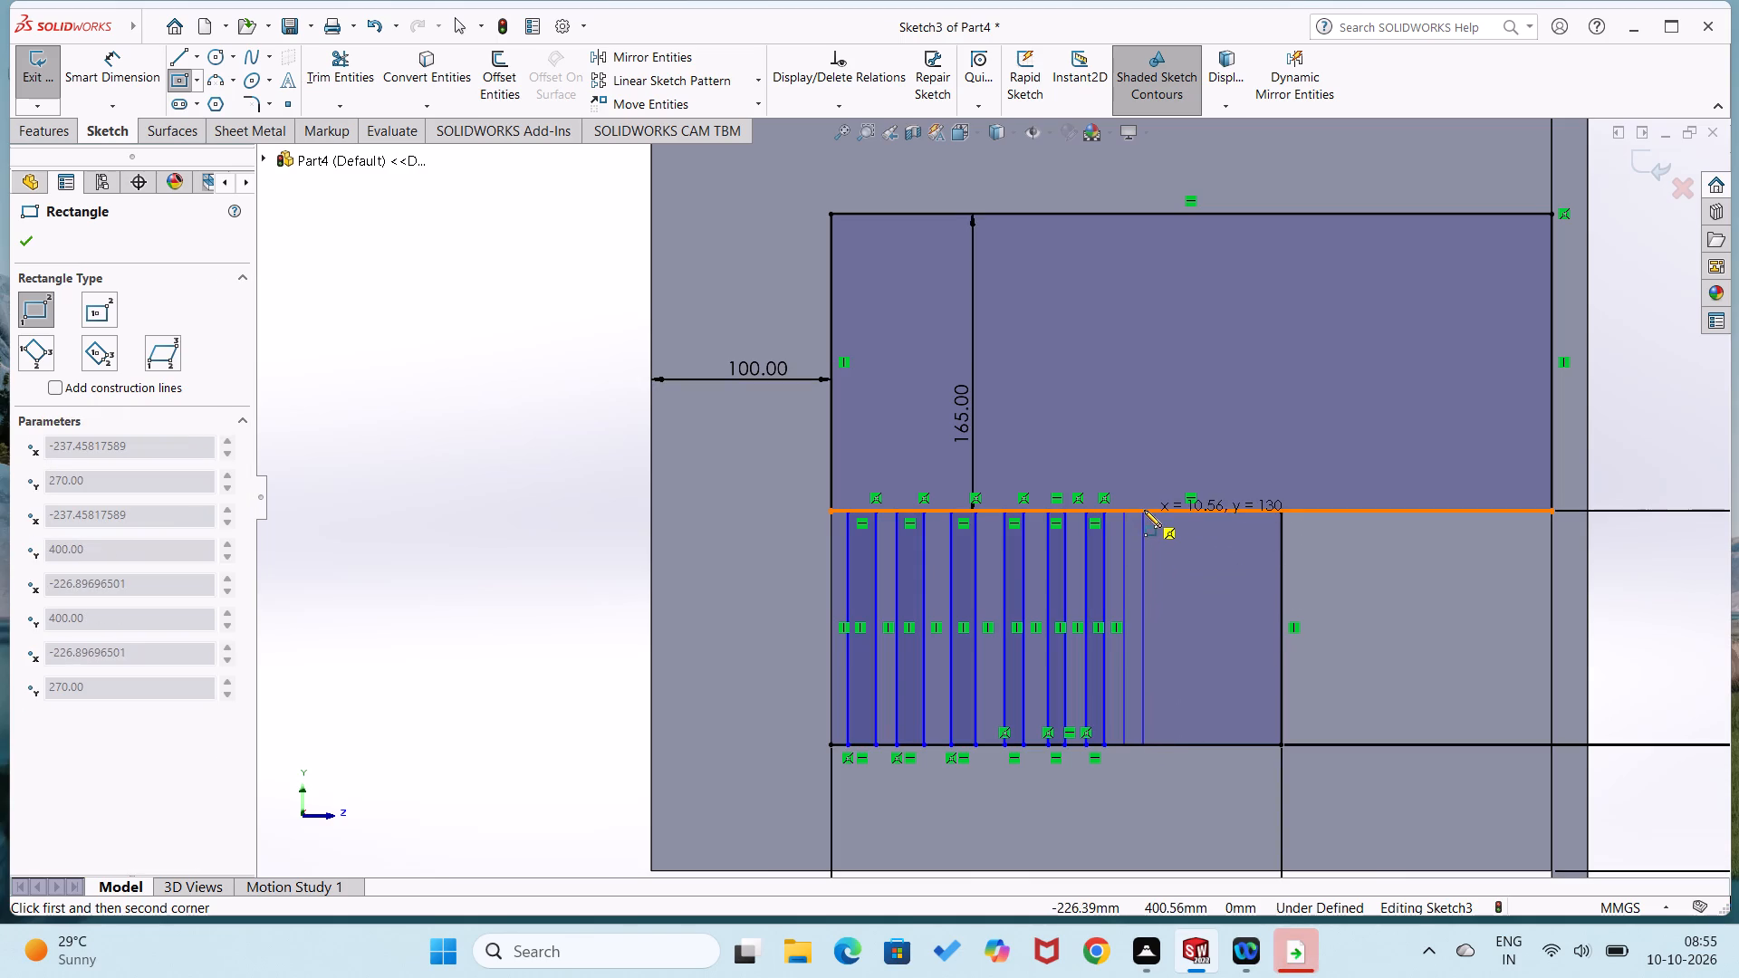
pyautogui.click(1146, 507)
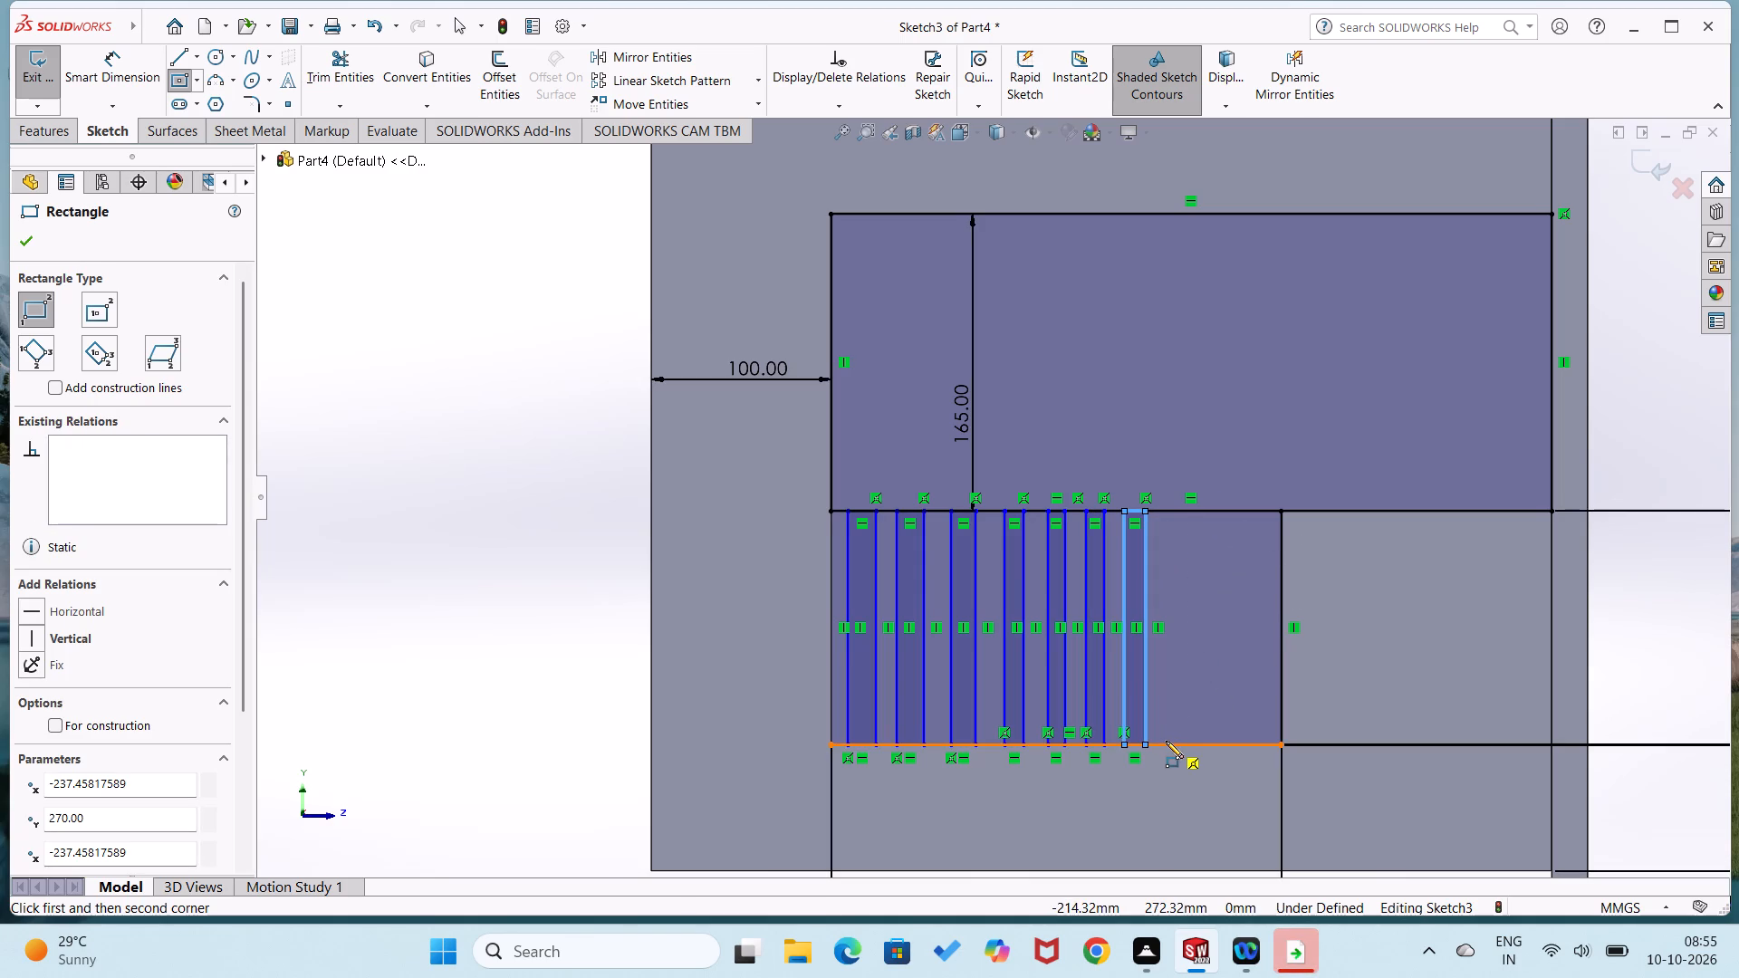
pyautogui.click(1166, 741)
pyautogui.click(1185, 512)
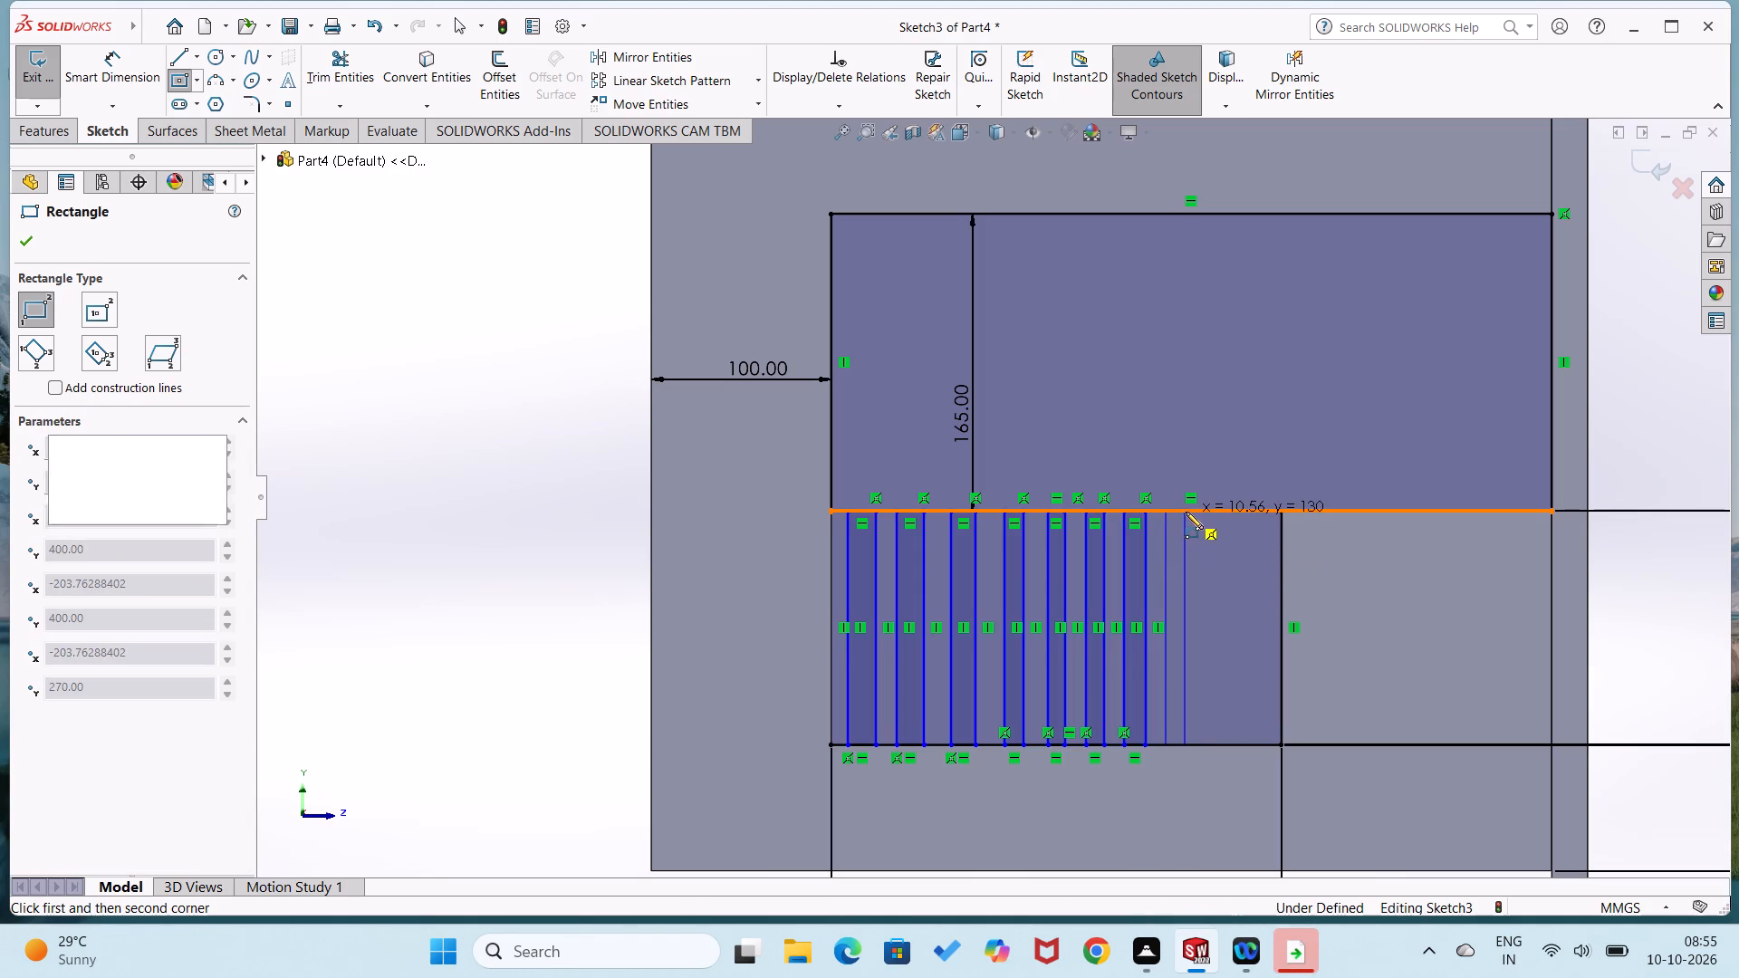
pyautogui.click(1203, 747)
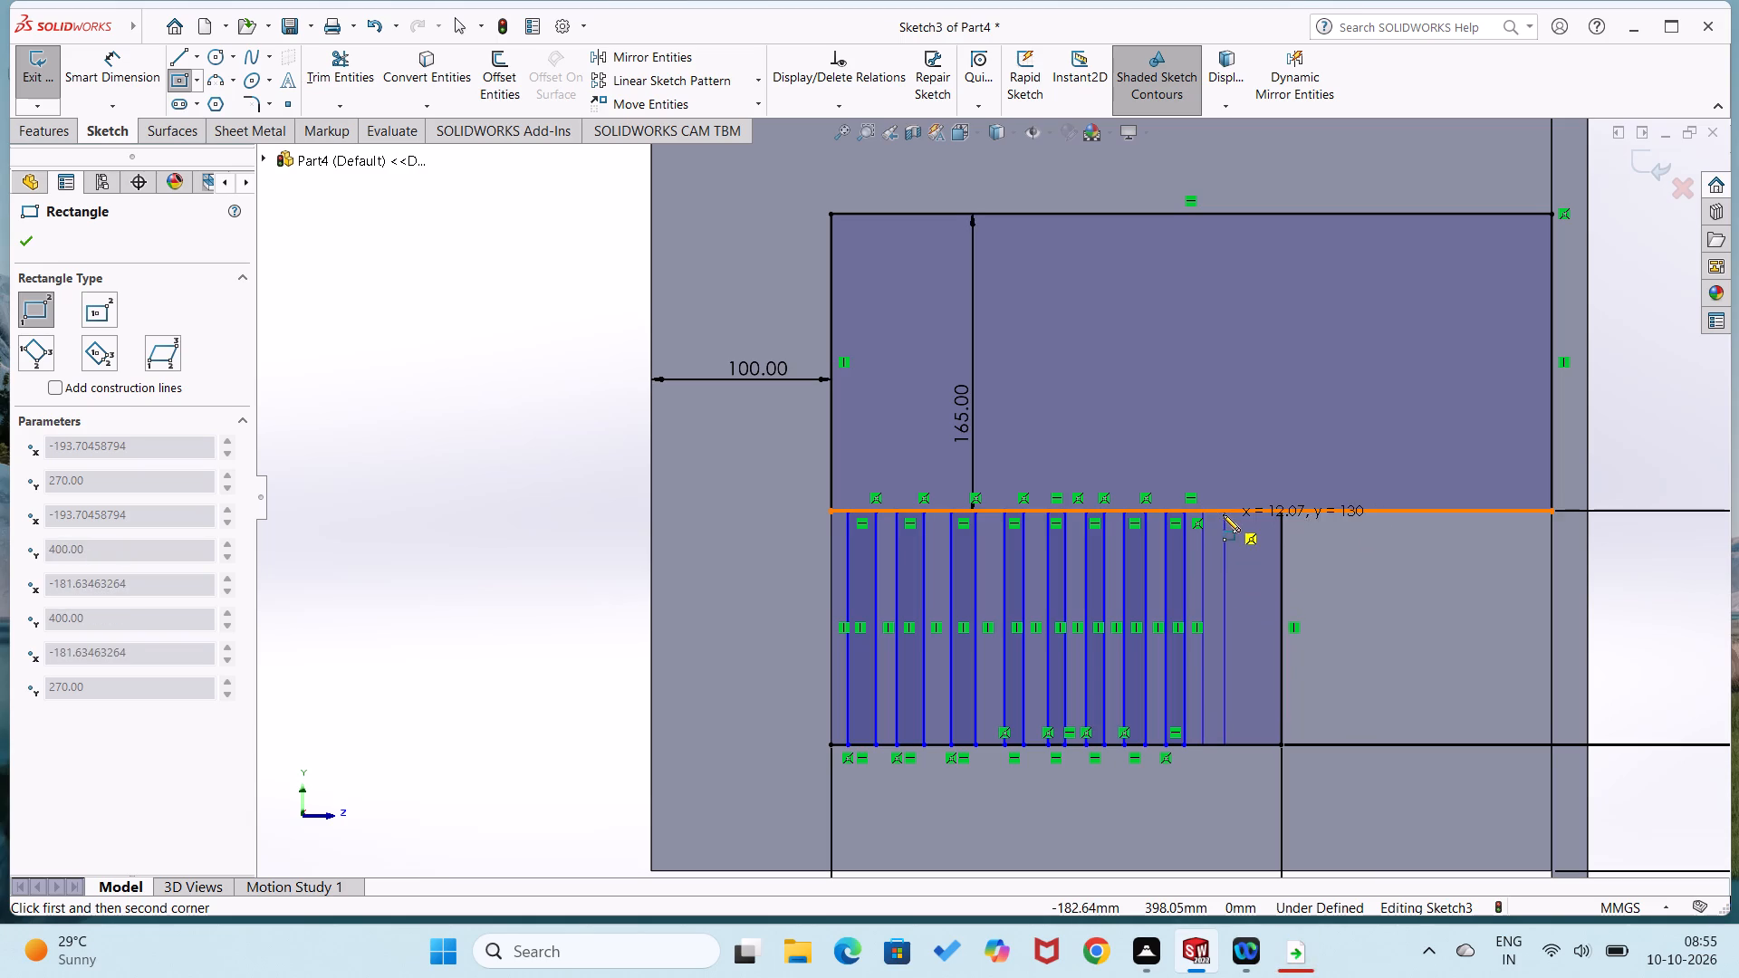
pyautogui.click(1222, 514)
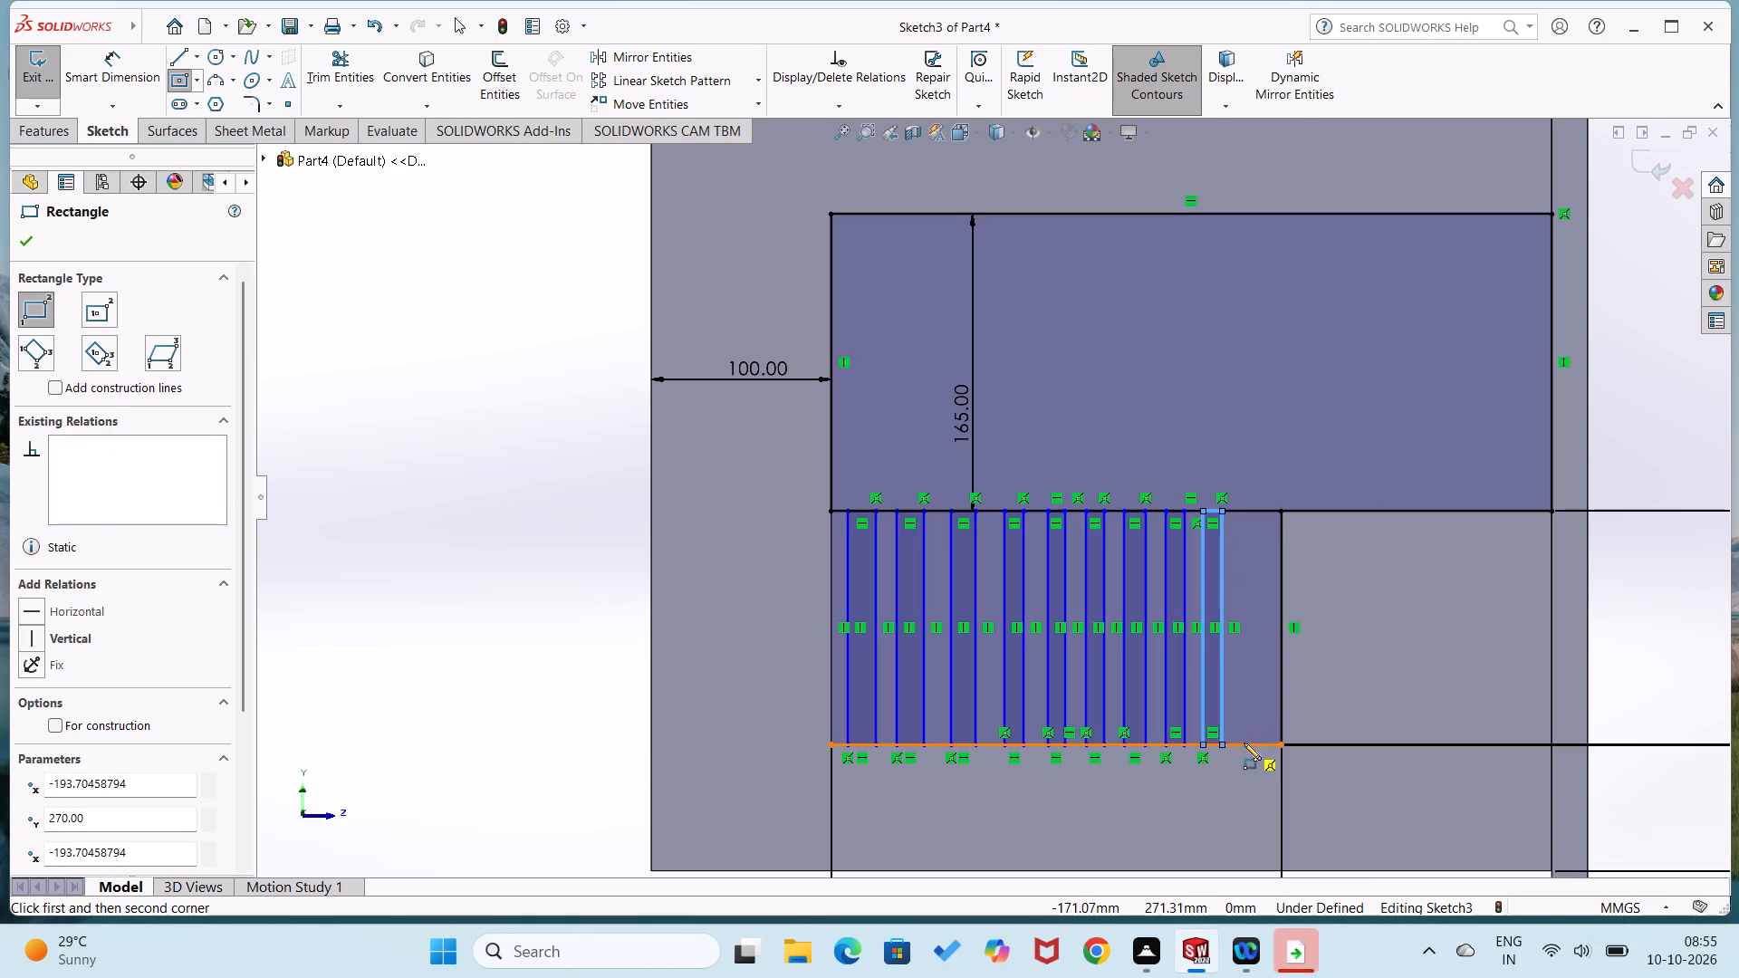
pyautogui.click(1244, 743)
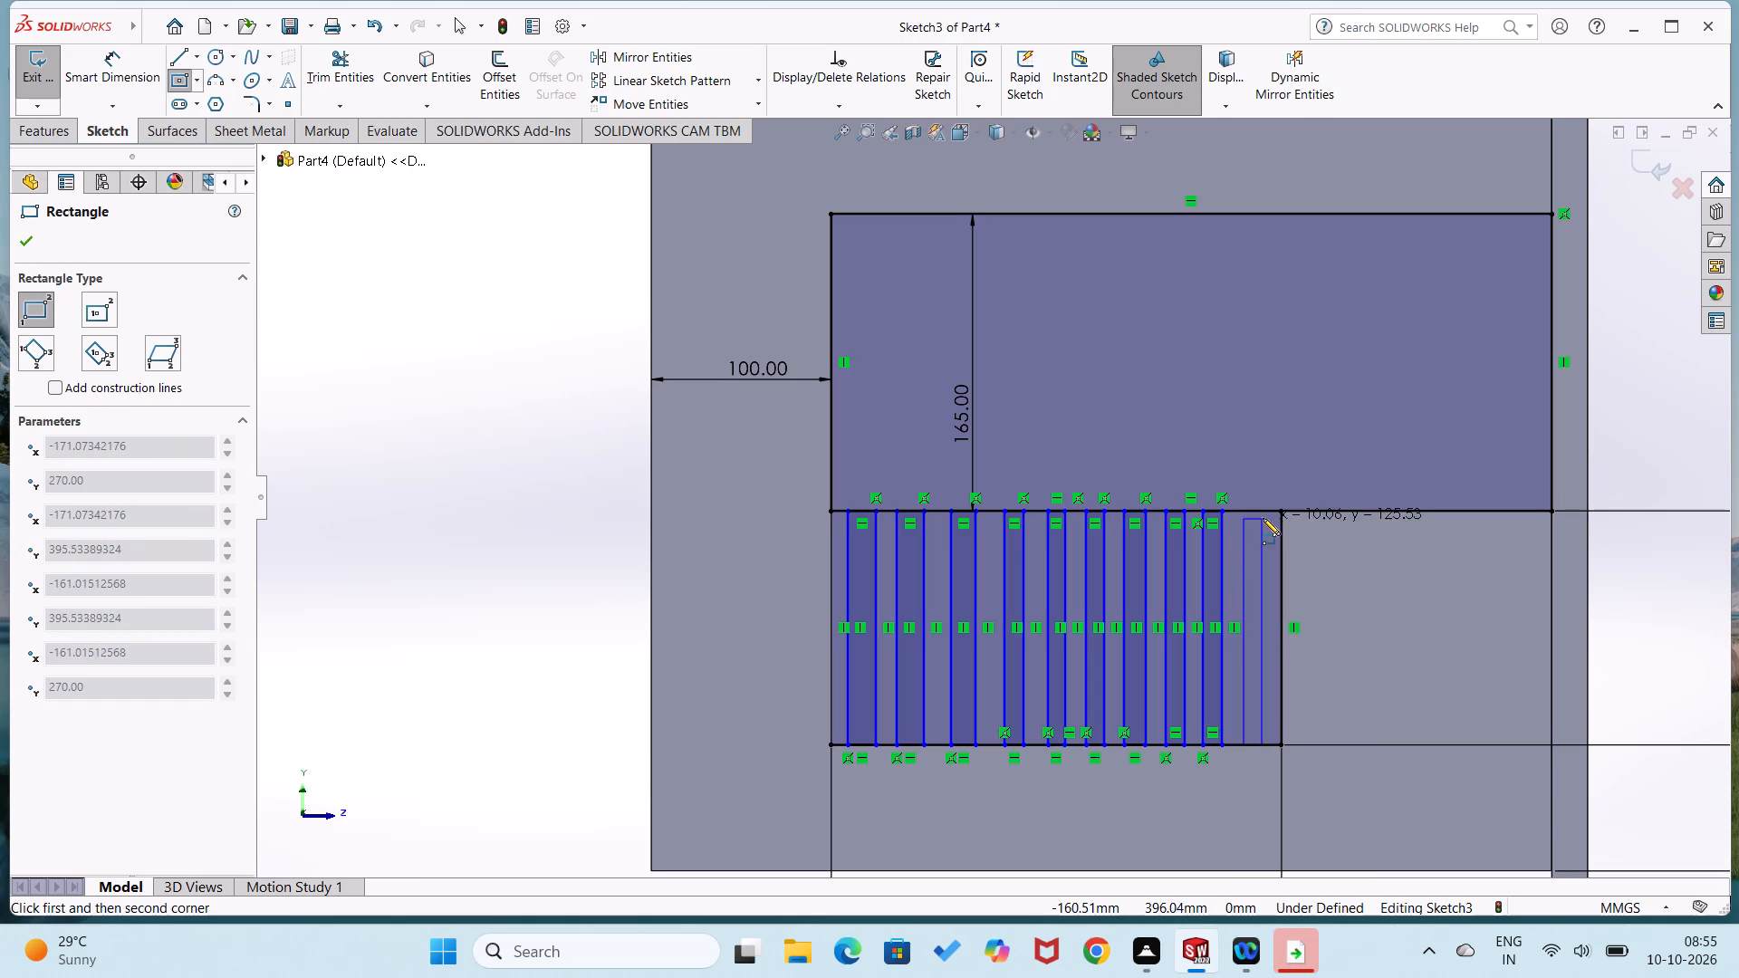
pyautogui.click(1263, 515)
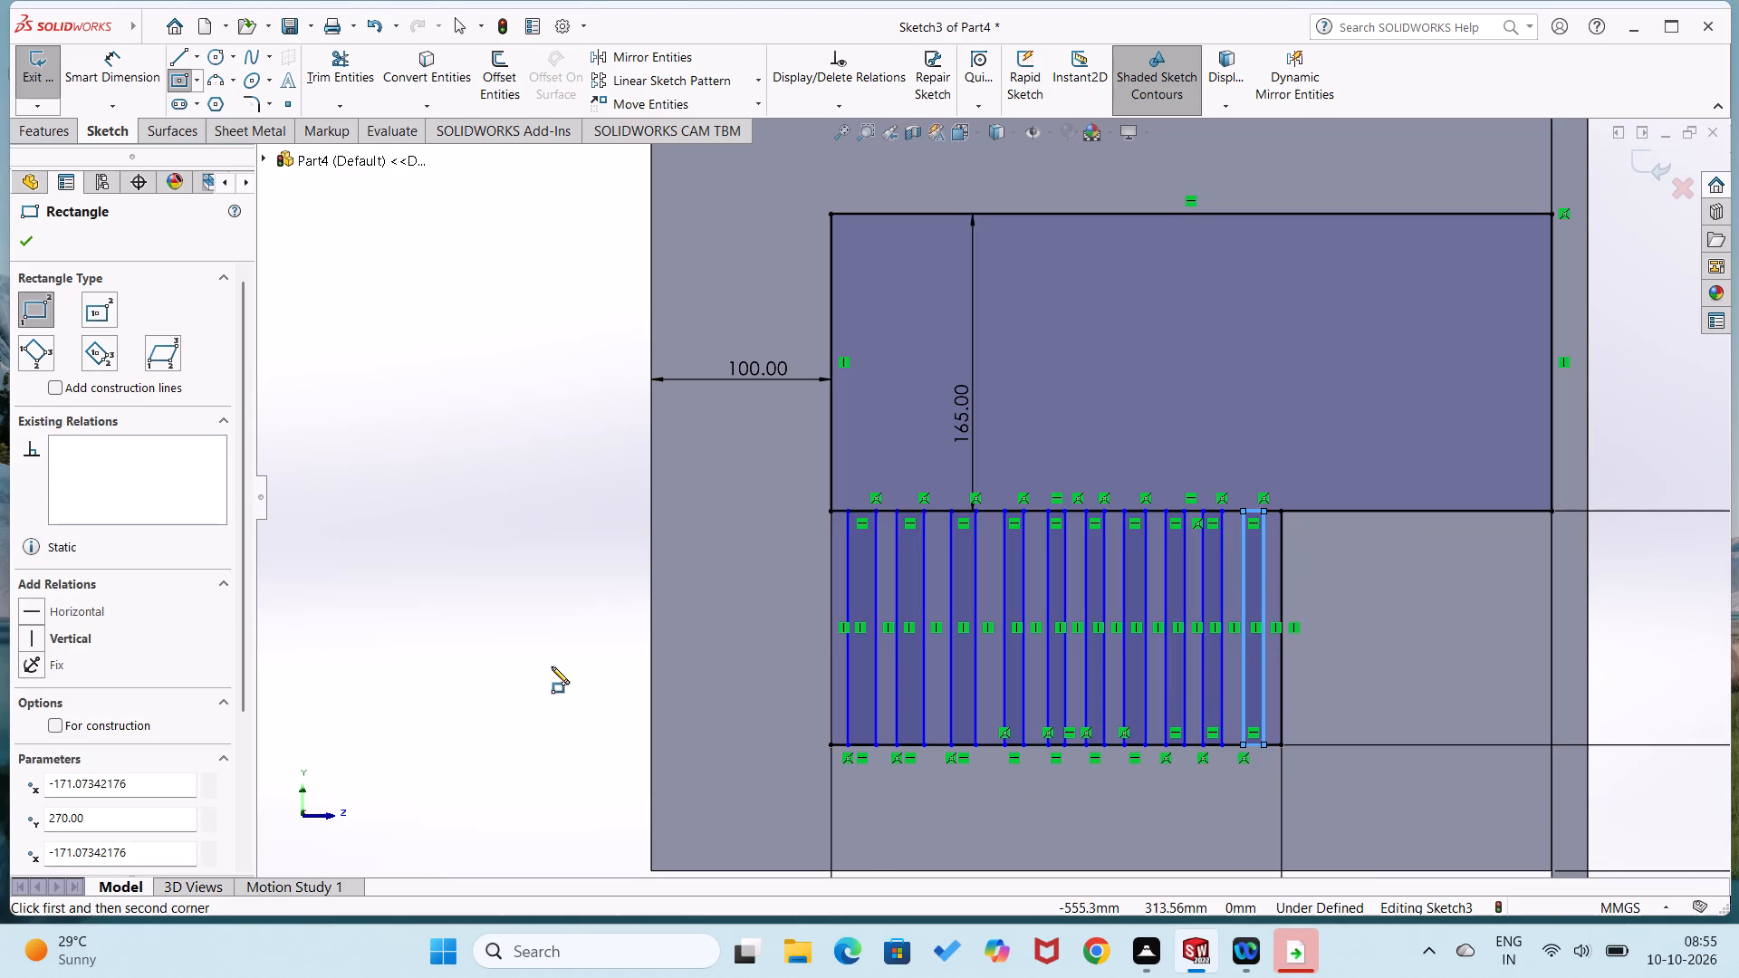
# Dimension the gap between the lower rectangle's outer bottom corner and the first narrow rectangle as 9 mm.
pyautogui.moveTo(555, 641); pyautogui.dragTo(578, 470, button='right')
pyautogui.scroll(-3, 788, 659)
pyautogui.scroll(-1, 875, 701)
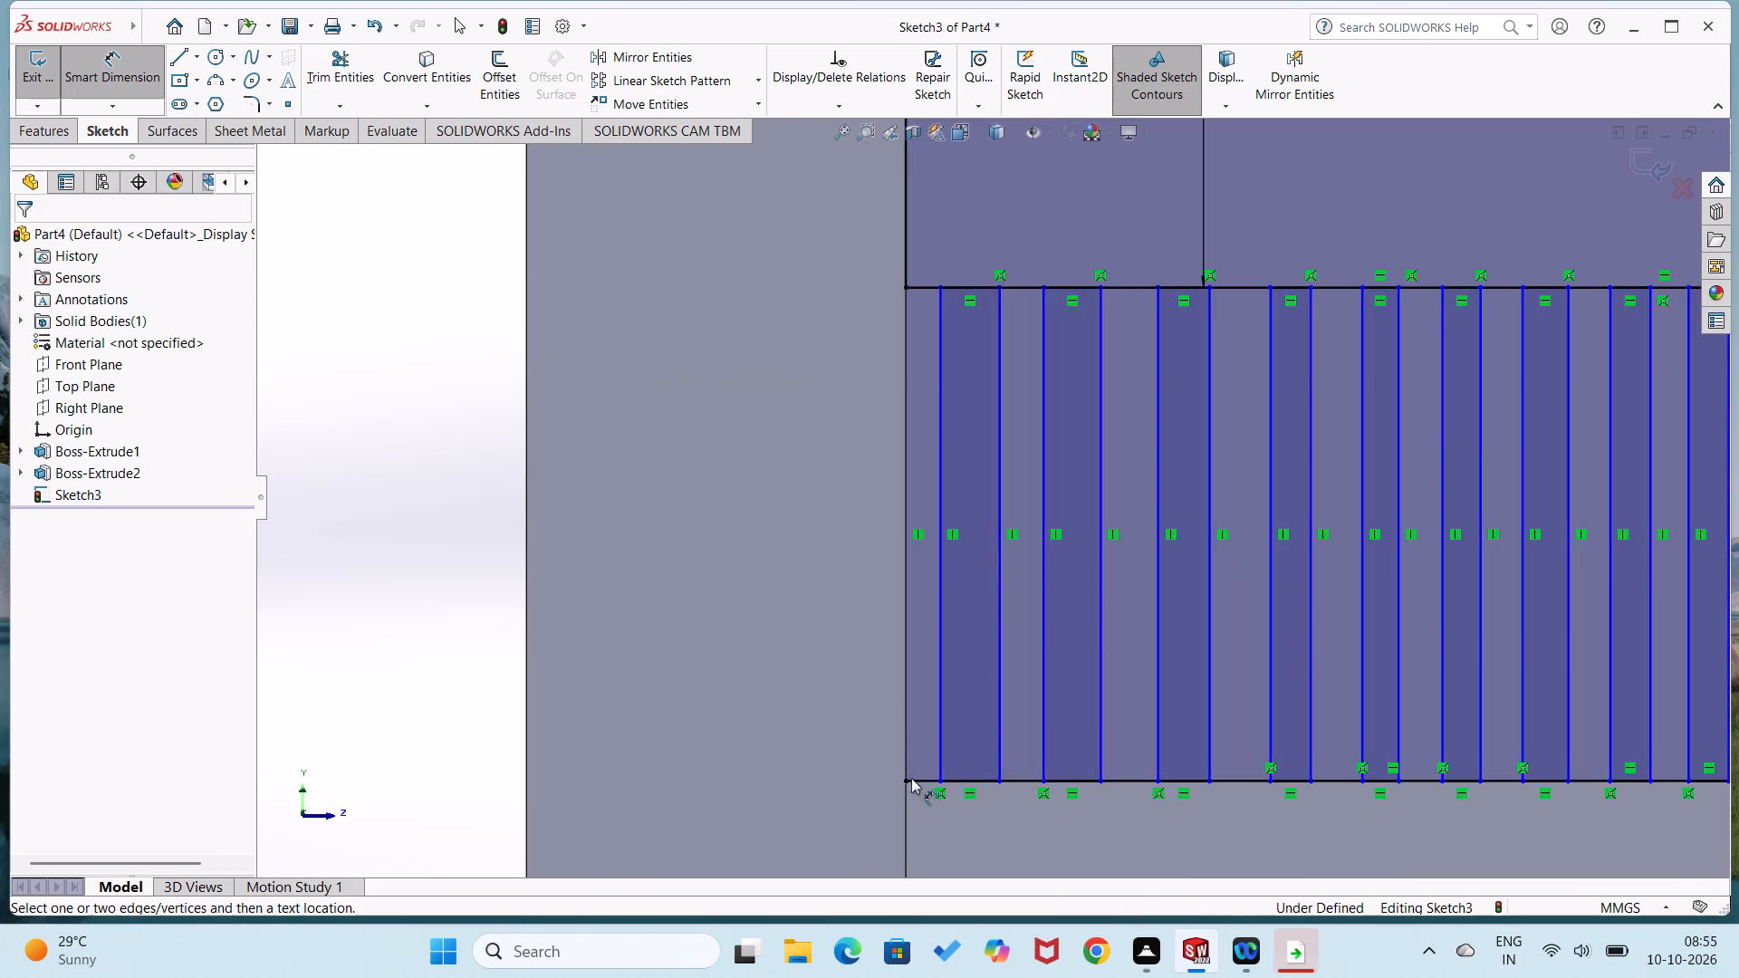
pyautogui.click(908, 778)
pyautogui.click(944, 780)
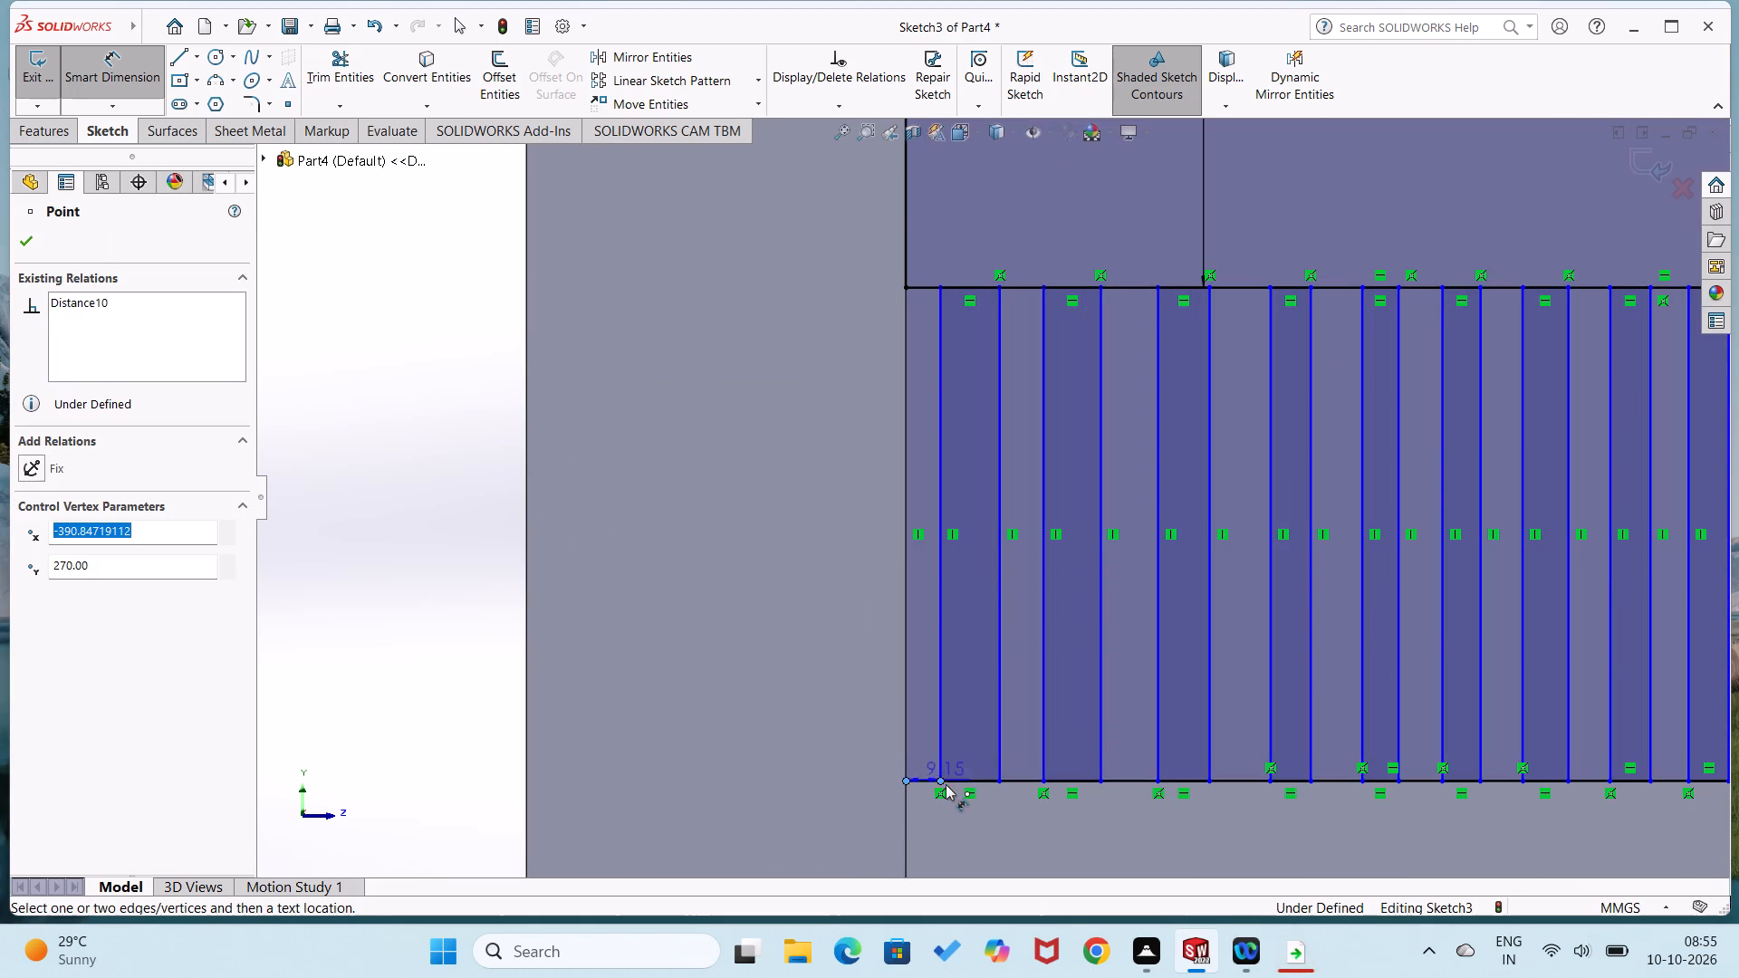
pyautogui.click(930, 833)
pyautogui.press('9')
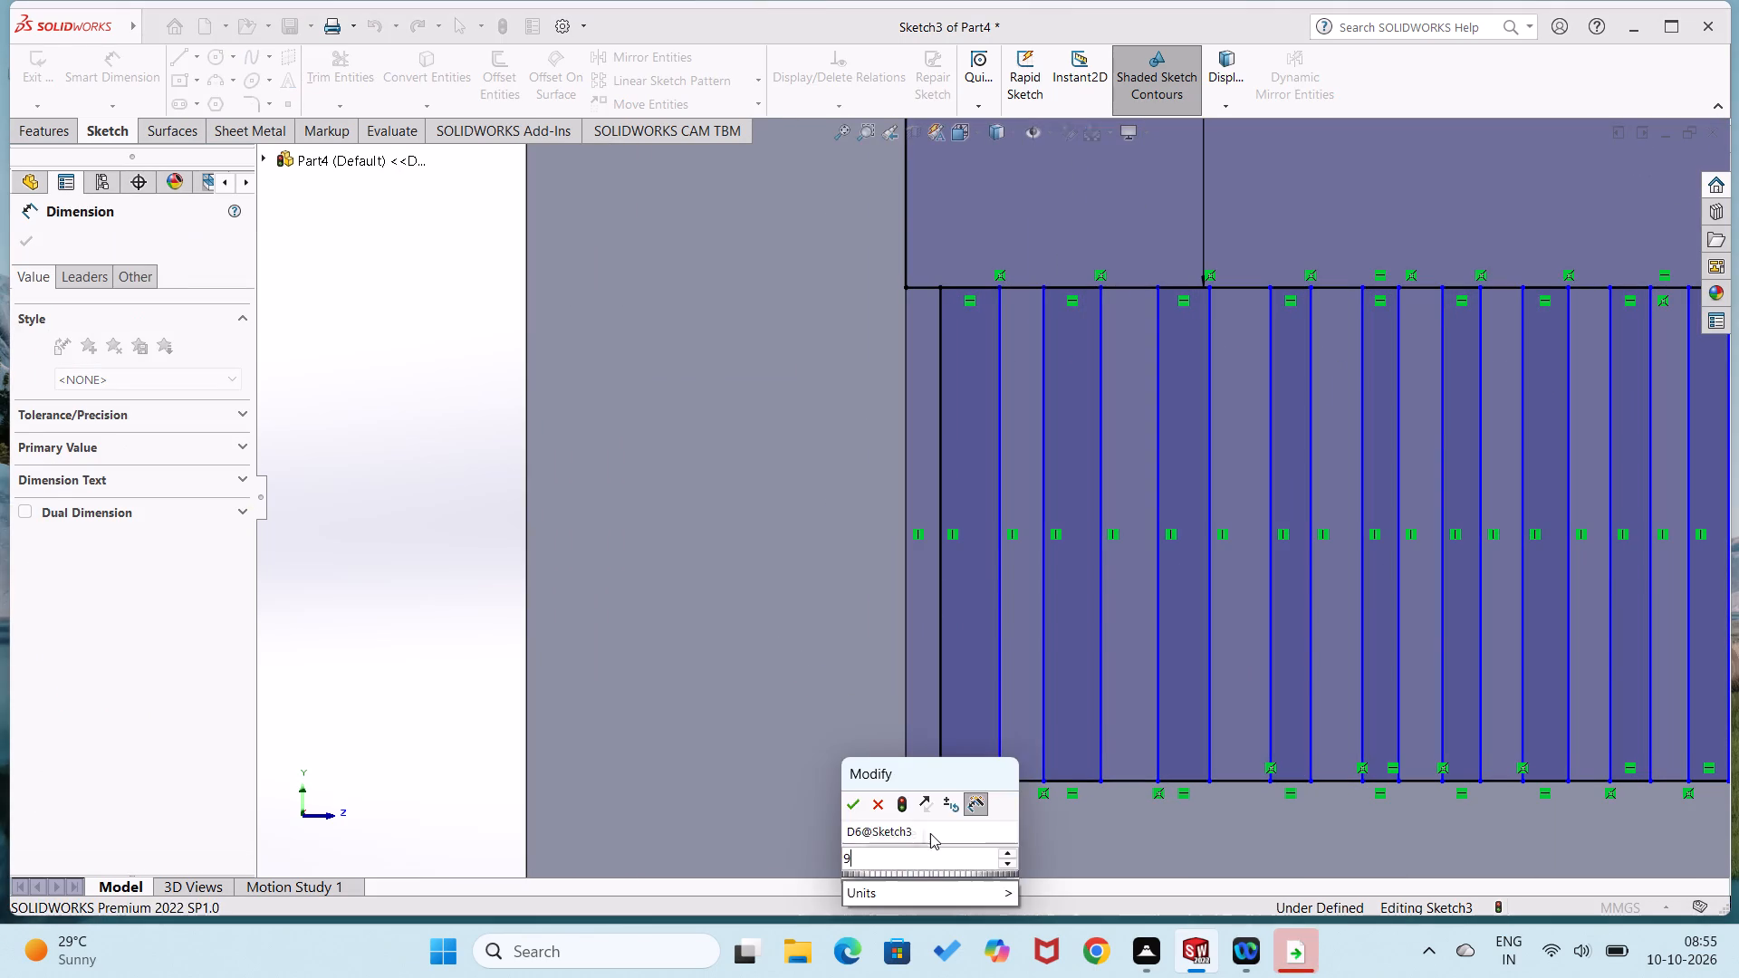
pyautogui.press('Return')
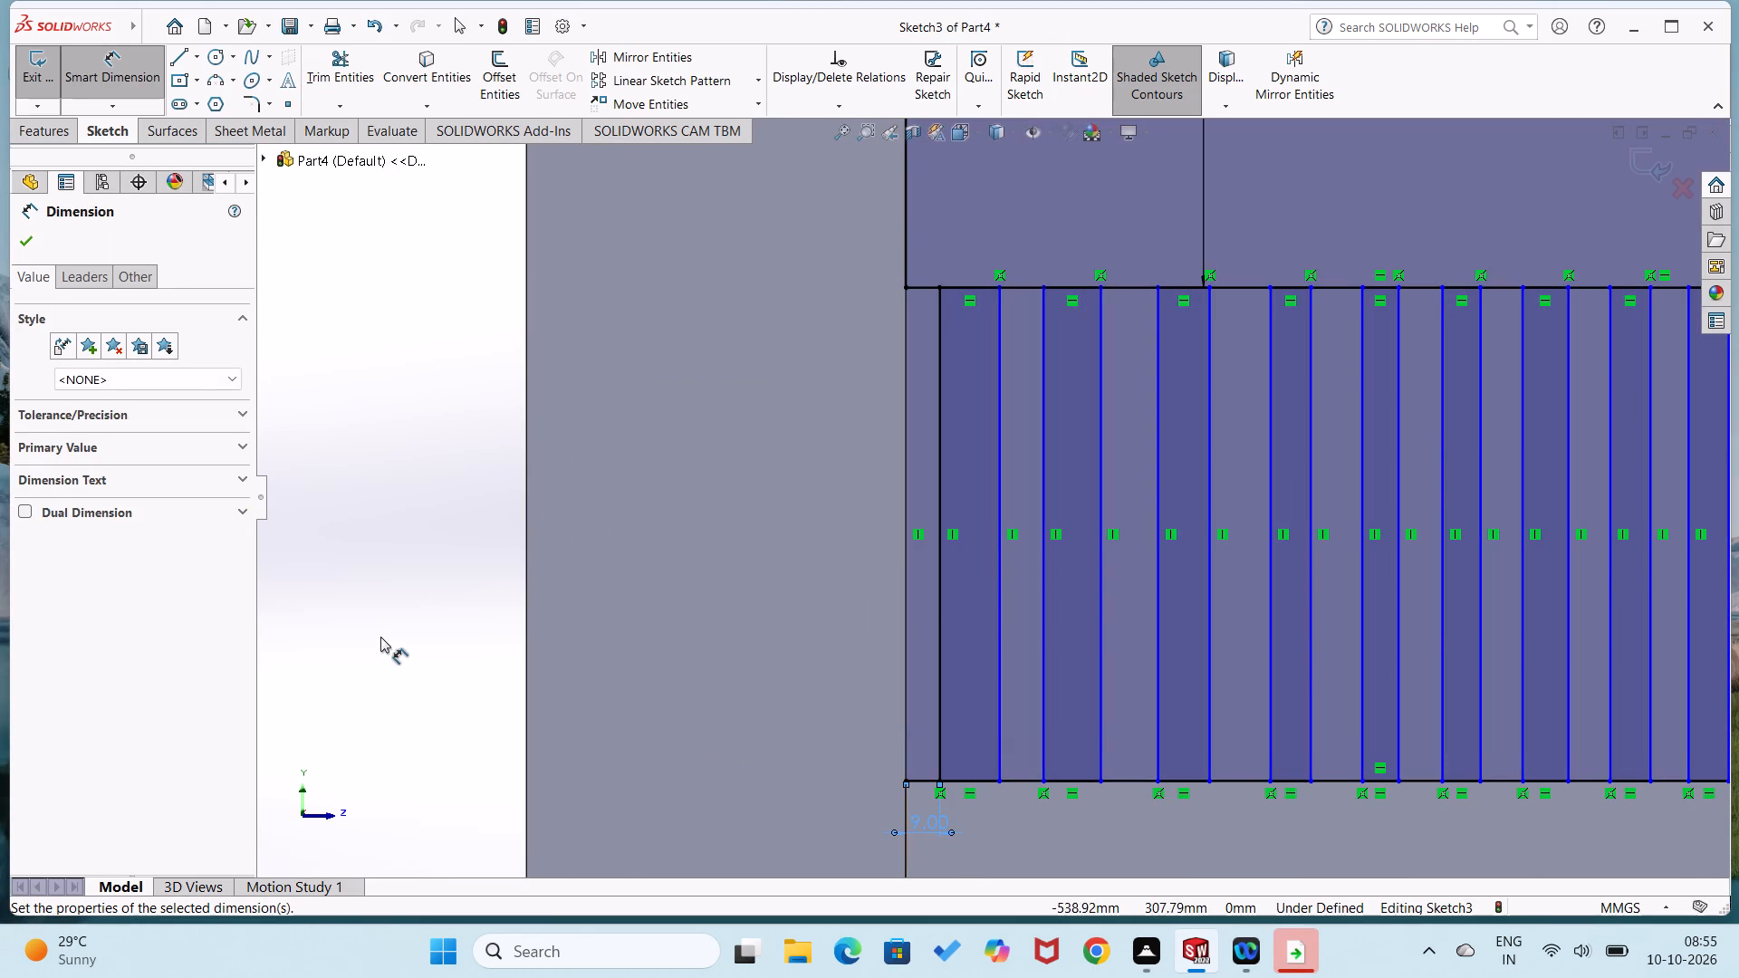
pyautogui.click(380, 637)
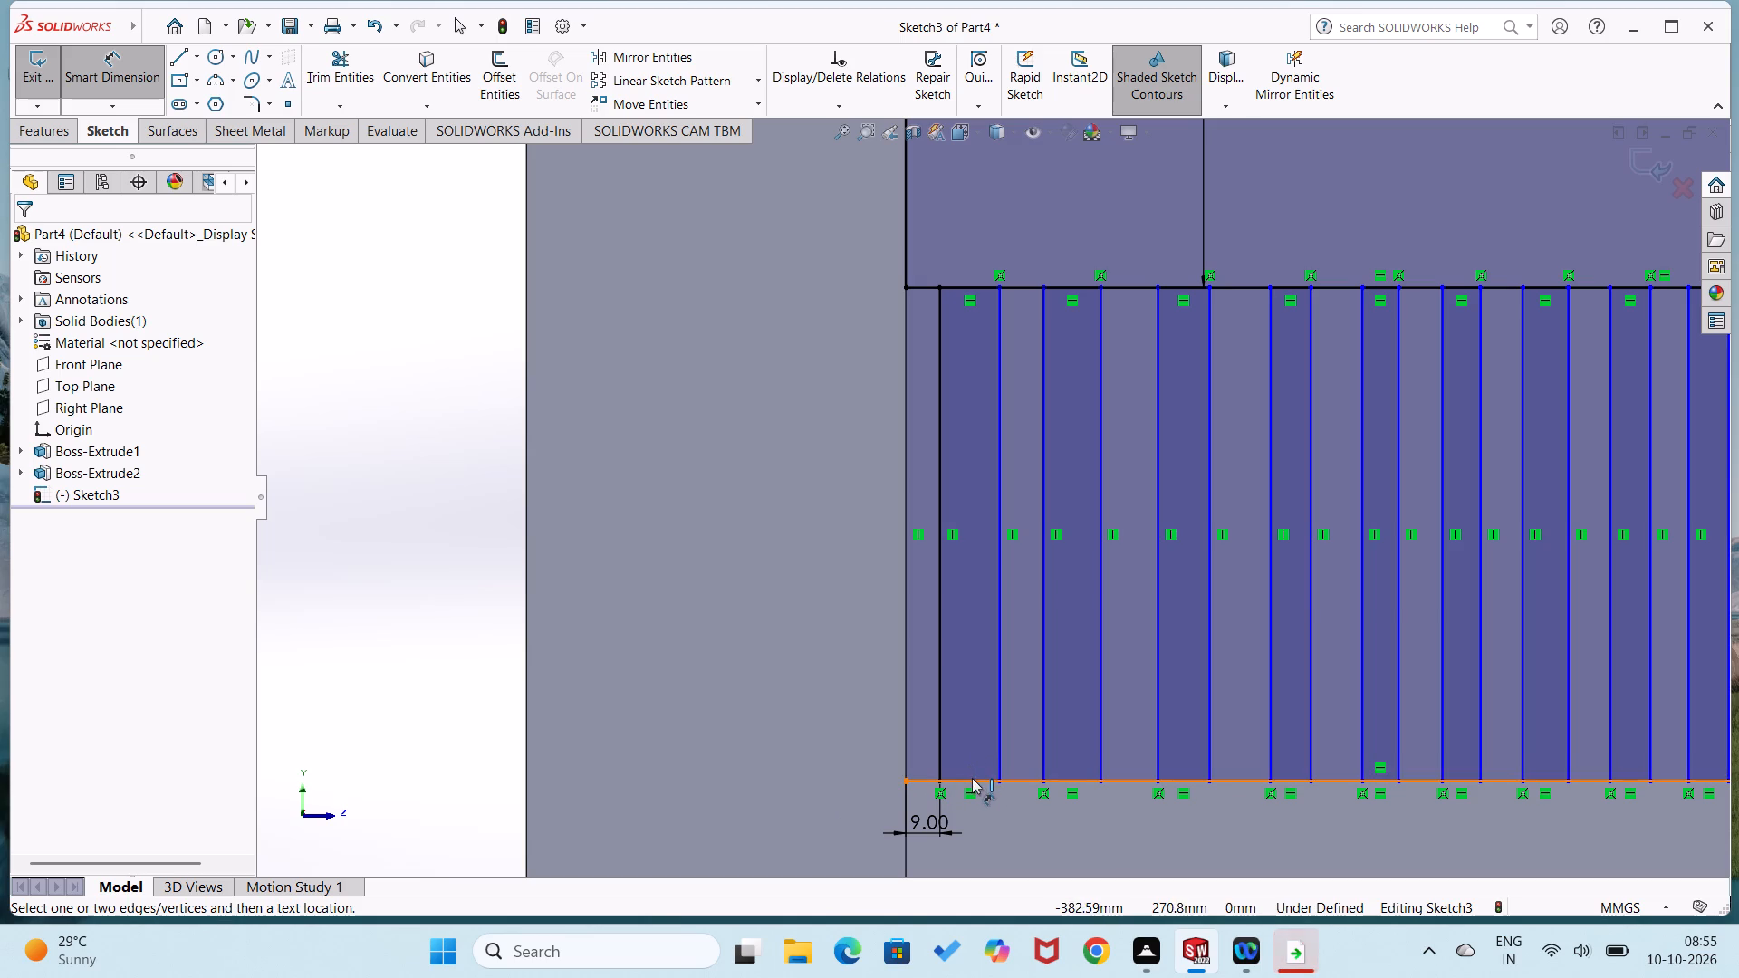
# Dimension the first narrow rectangle's width as 15 mm between its vertical sides.
pyautogui.click(939, 748)
pyautogui.click(999, 752)
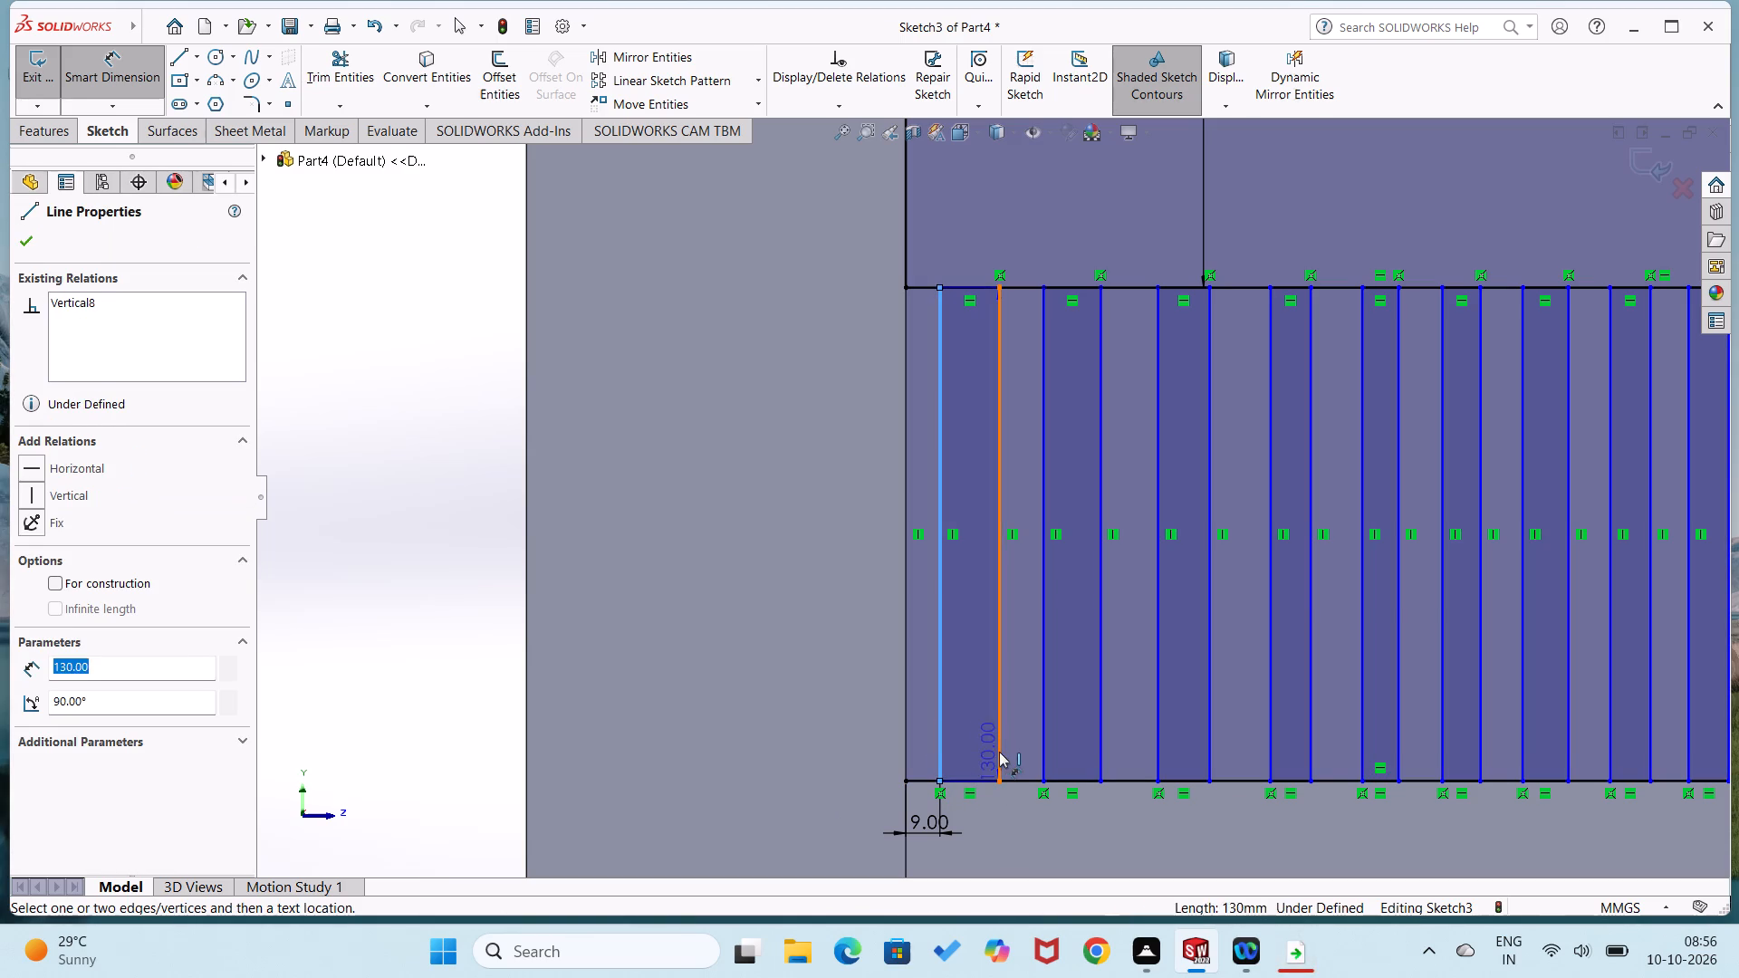
pyautogui.click(981, 742)
pyautogui.write('15')
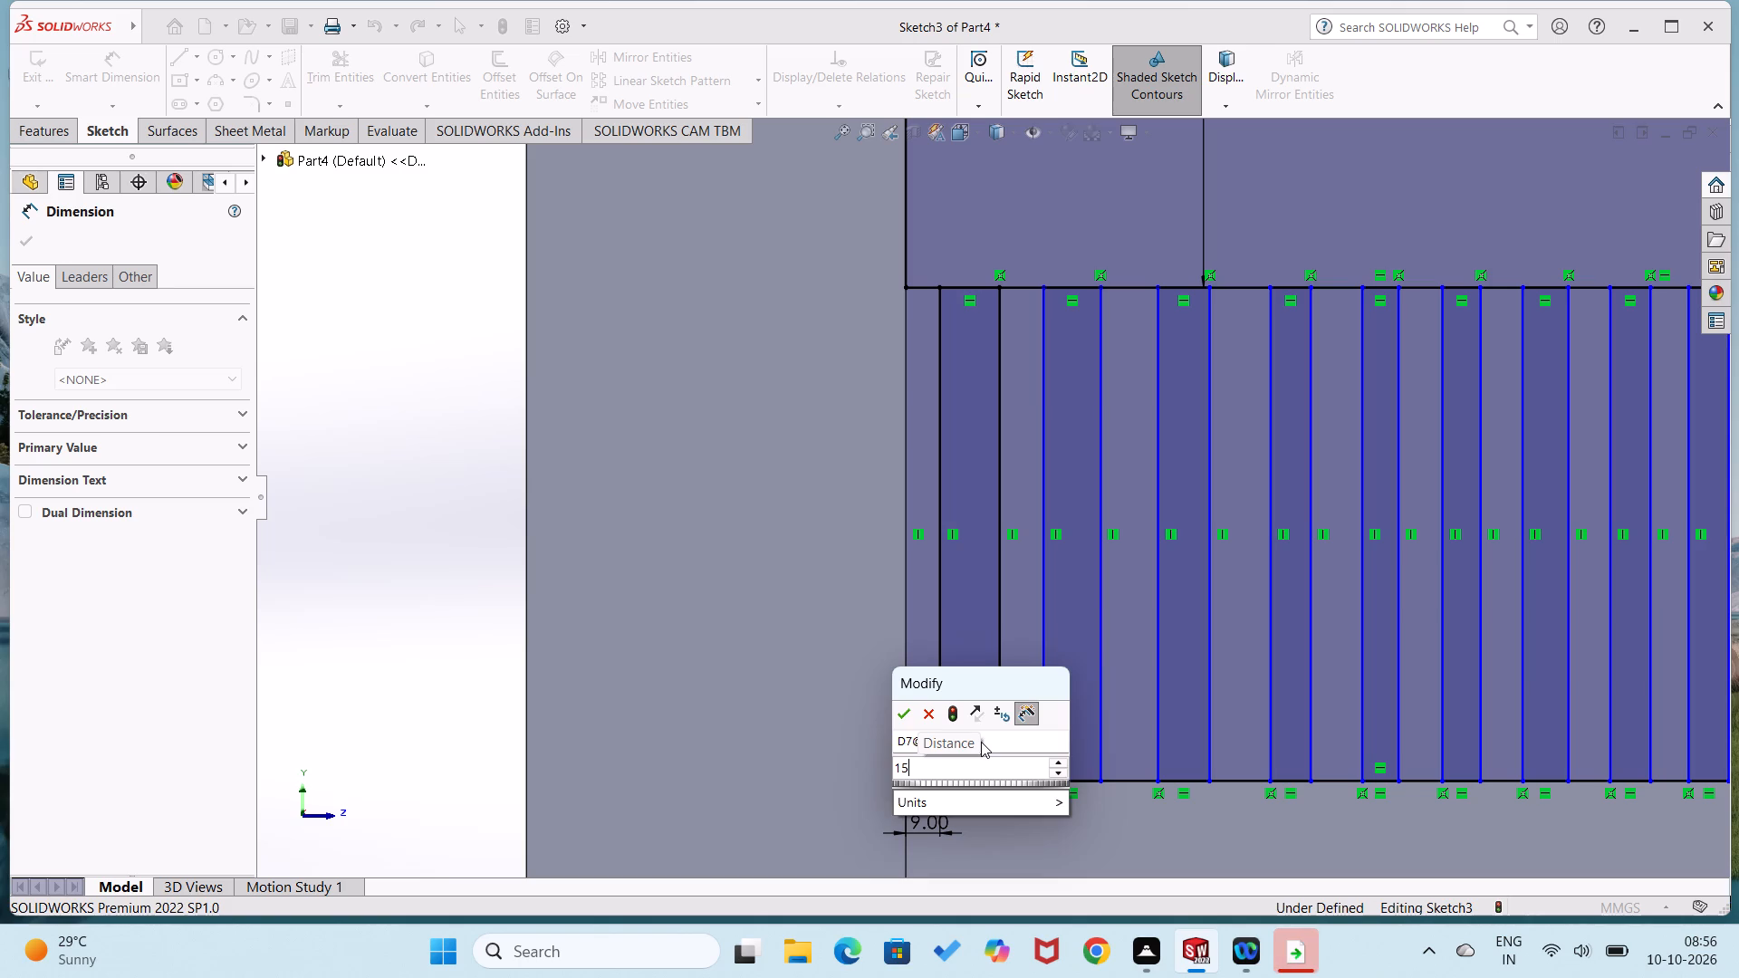
pyautogui.press('Return')
# Dimension the gap between the first and second narrow rectangles as 9 mm at their bottom corners.
pyautogui.click(995, 781)
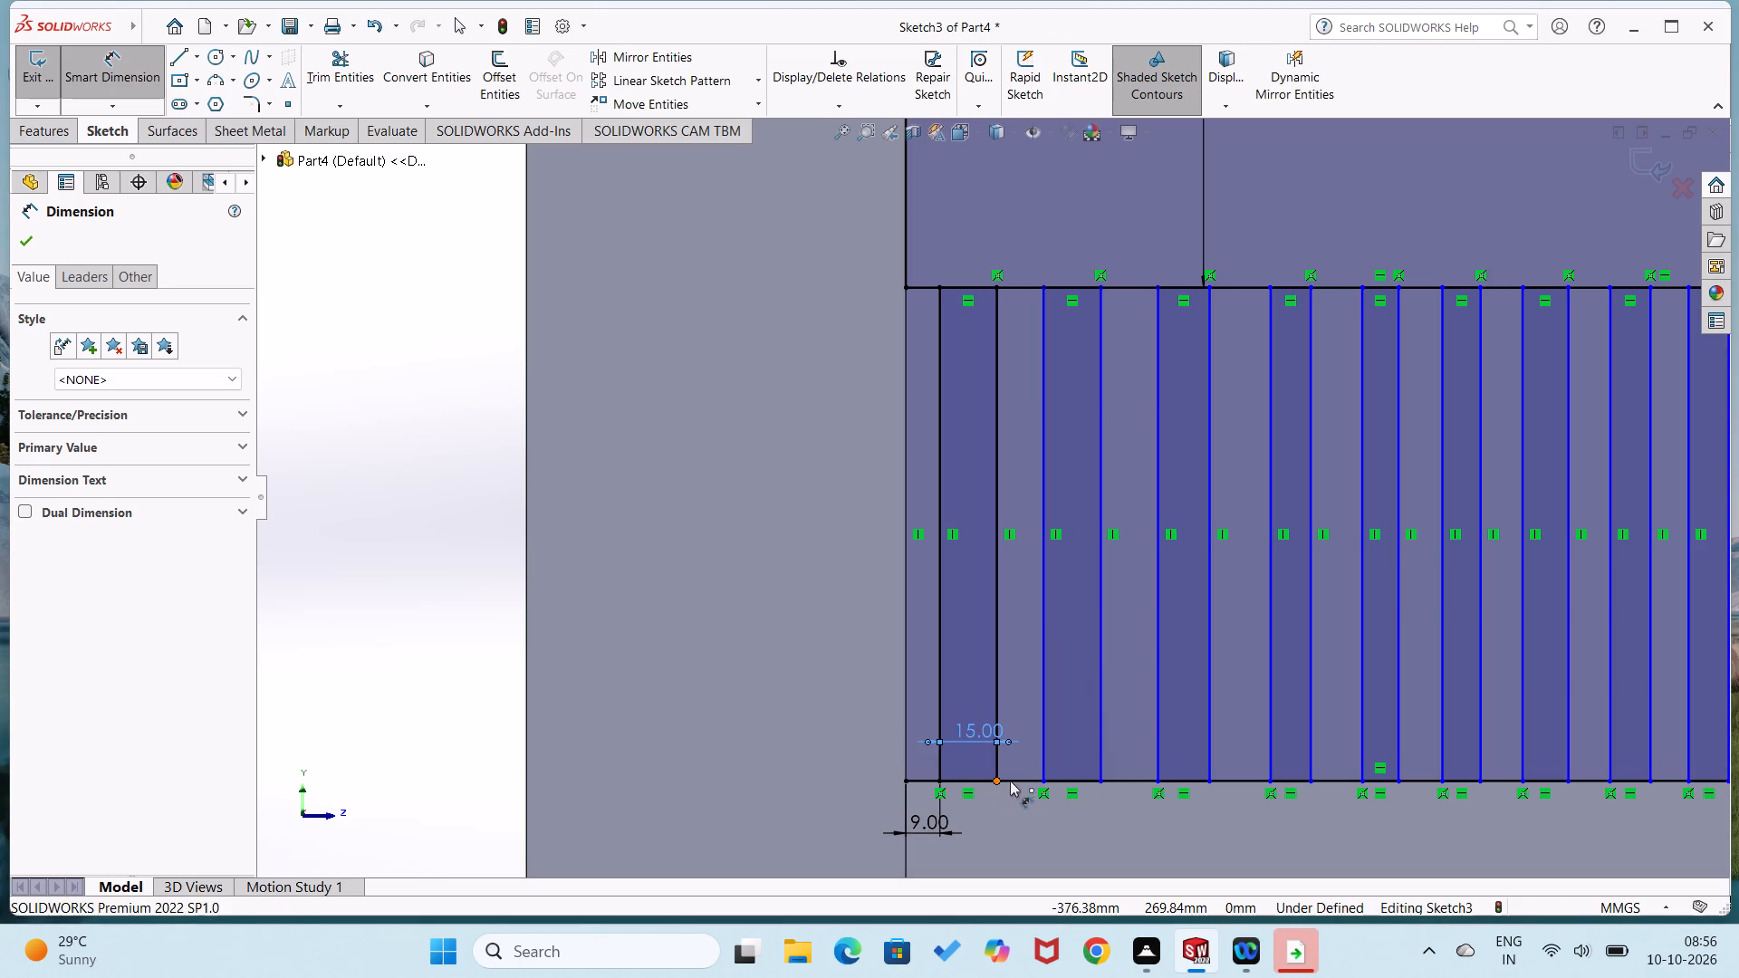
pyautogui.click(1043, 778)
pyautogui.click(1031, 824)
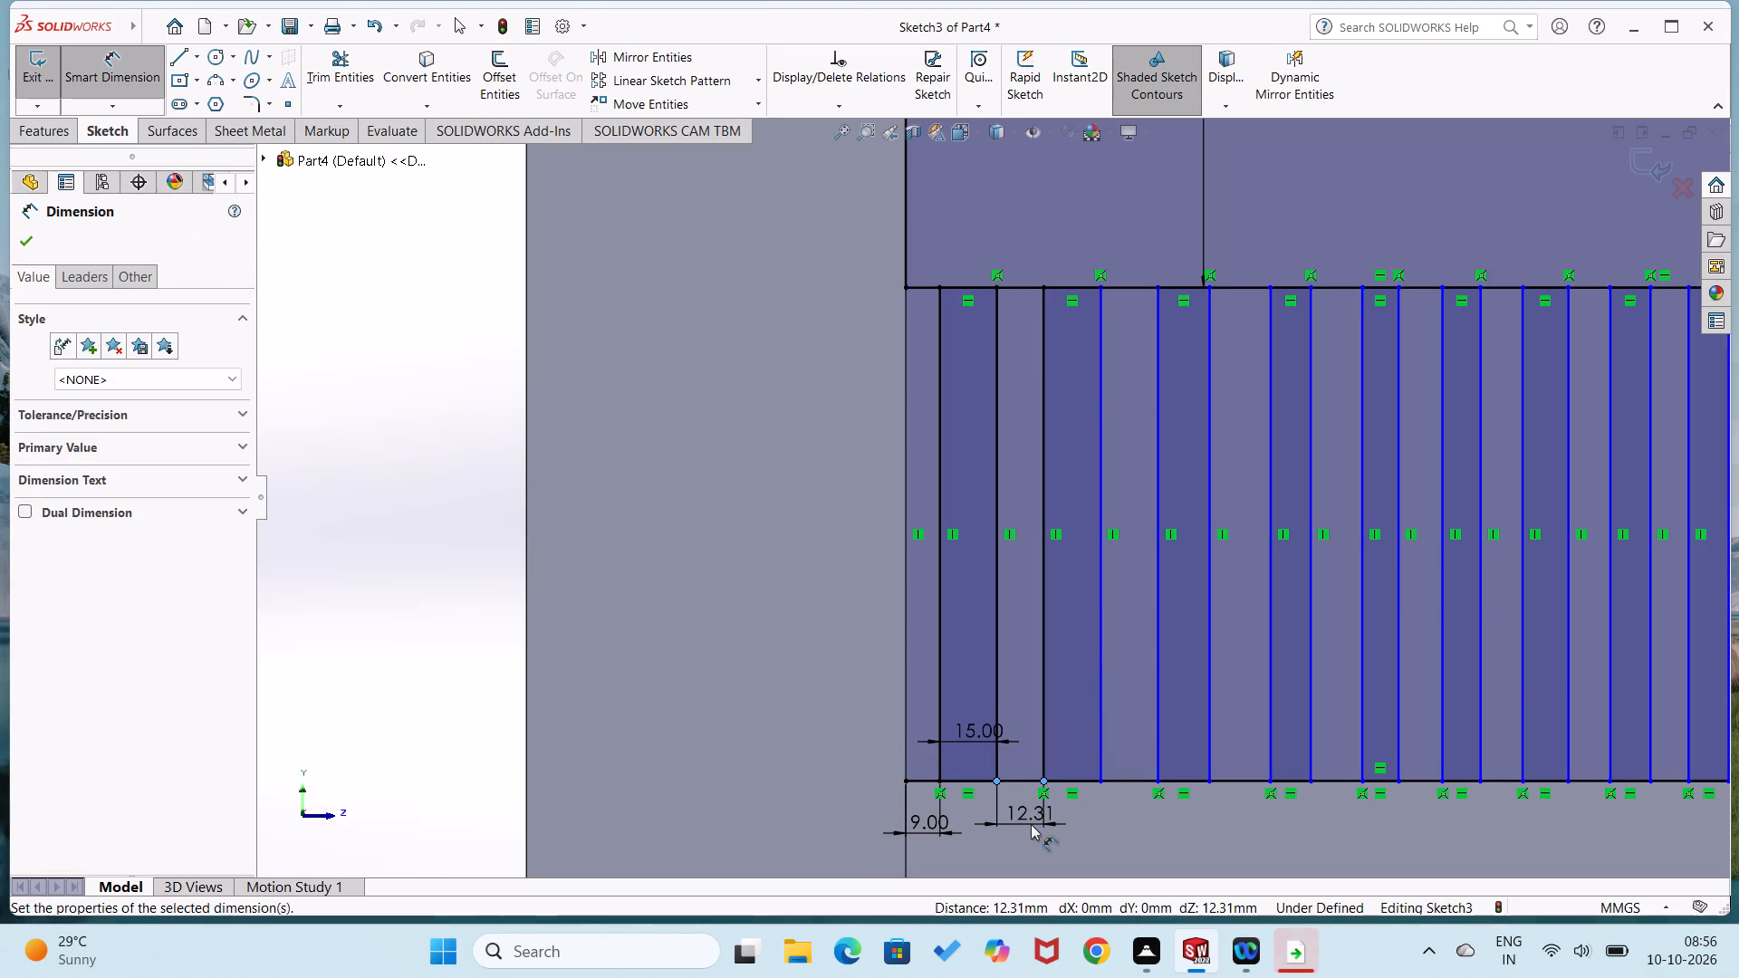
pyautogui.press('9')
pyautogui.press('Return')
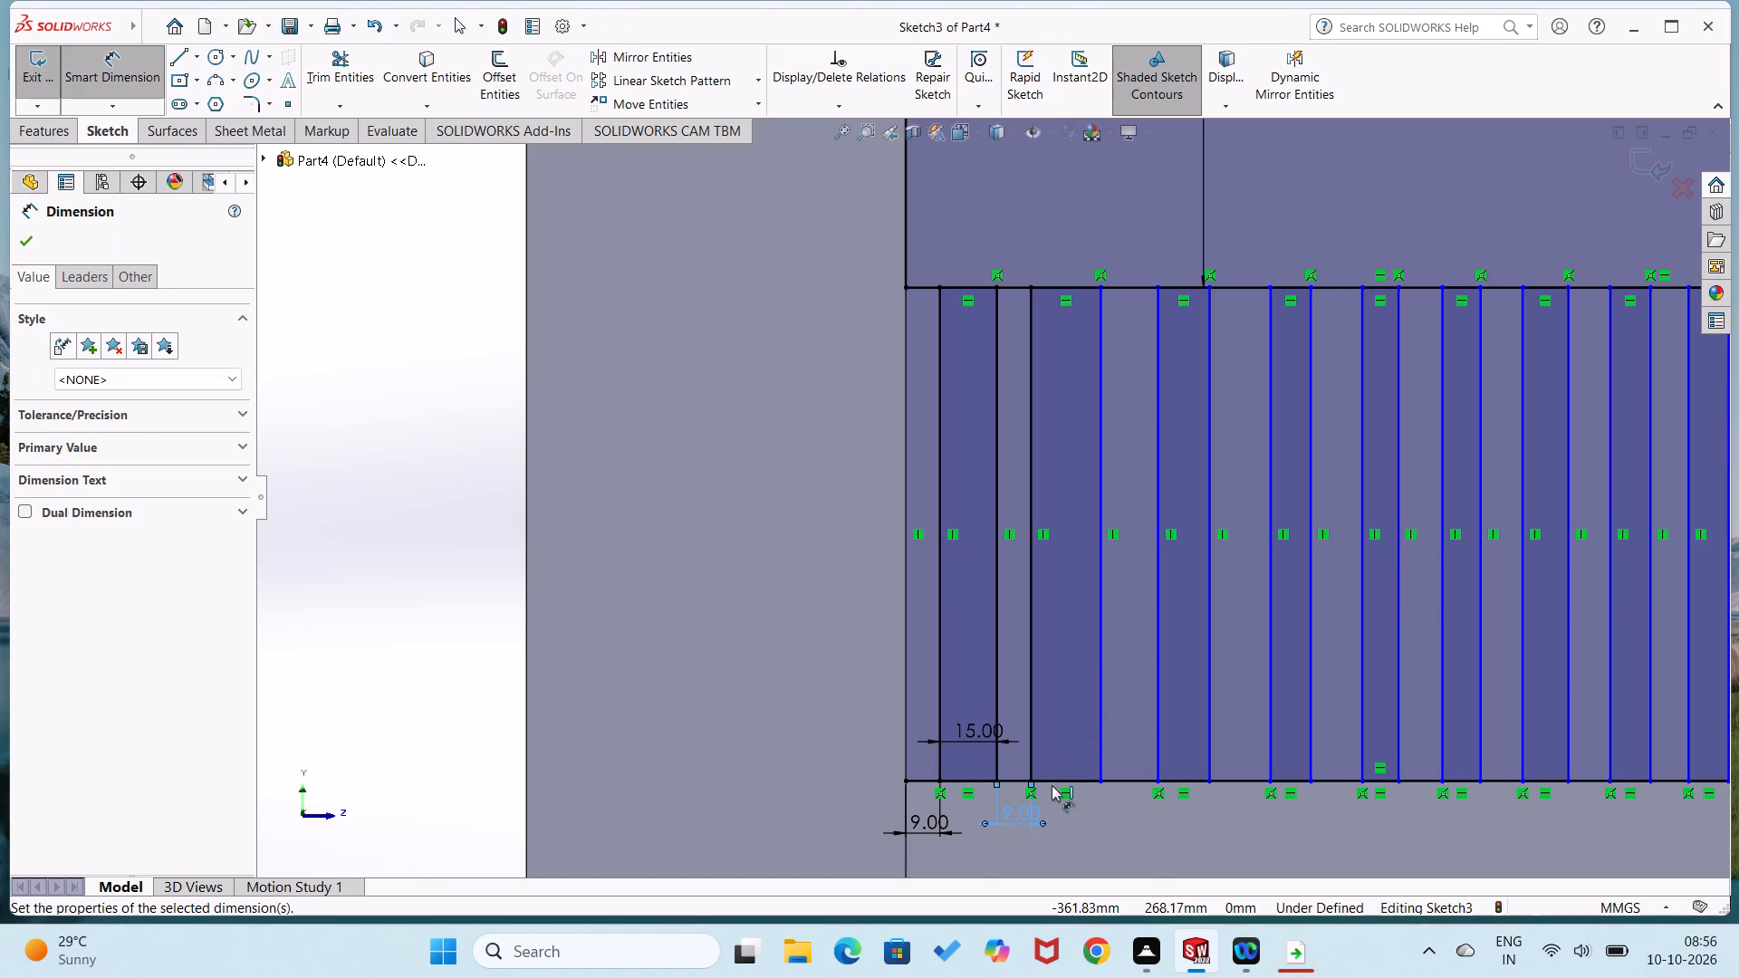
# Dimension the second narrow rectangle's width as 15 mm between its vertical sides.
pyautogui.click(1031, 749)
pyautogui.click(1102, 744)
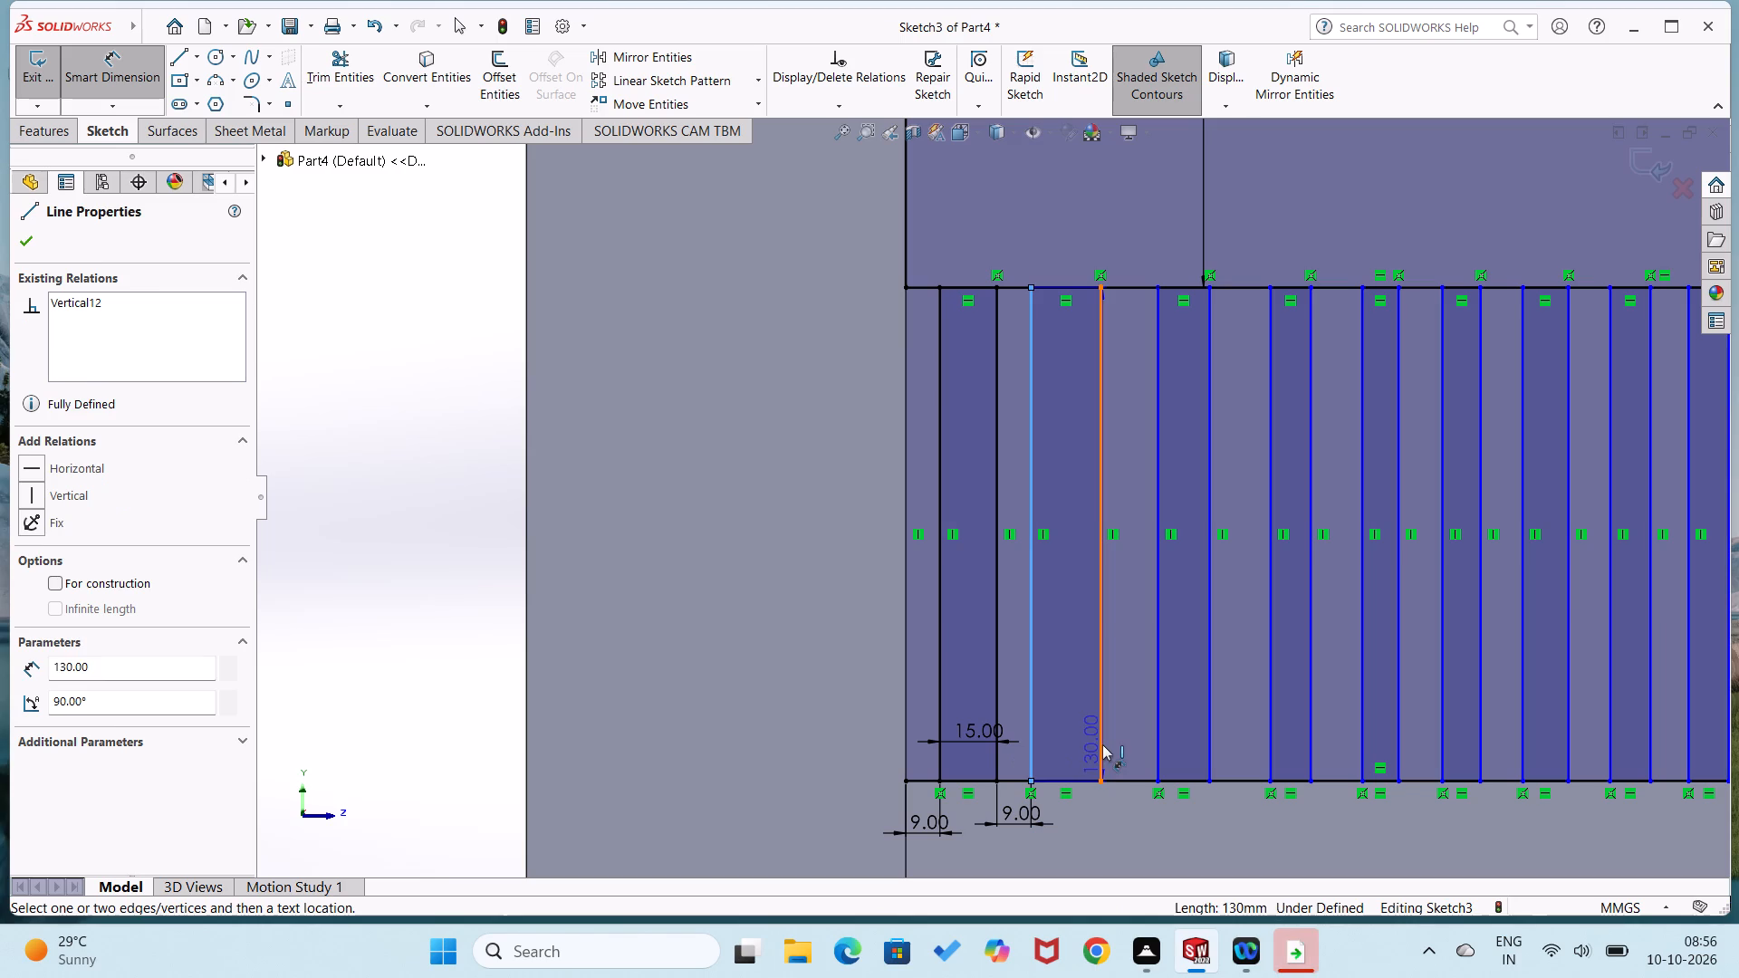
pyautogui.click(1077, 738)
pyautogui.write('15')
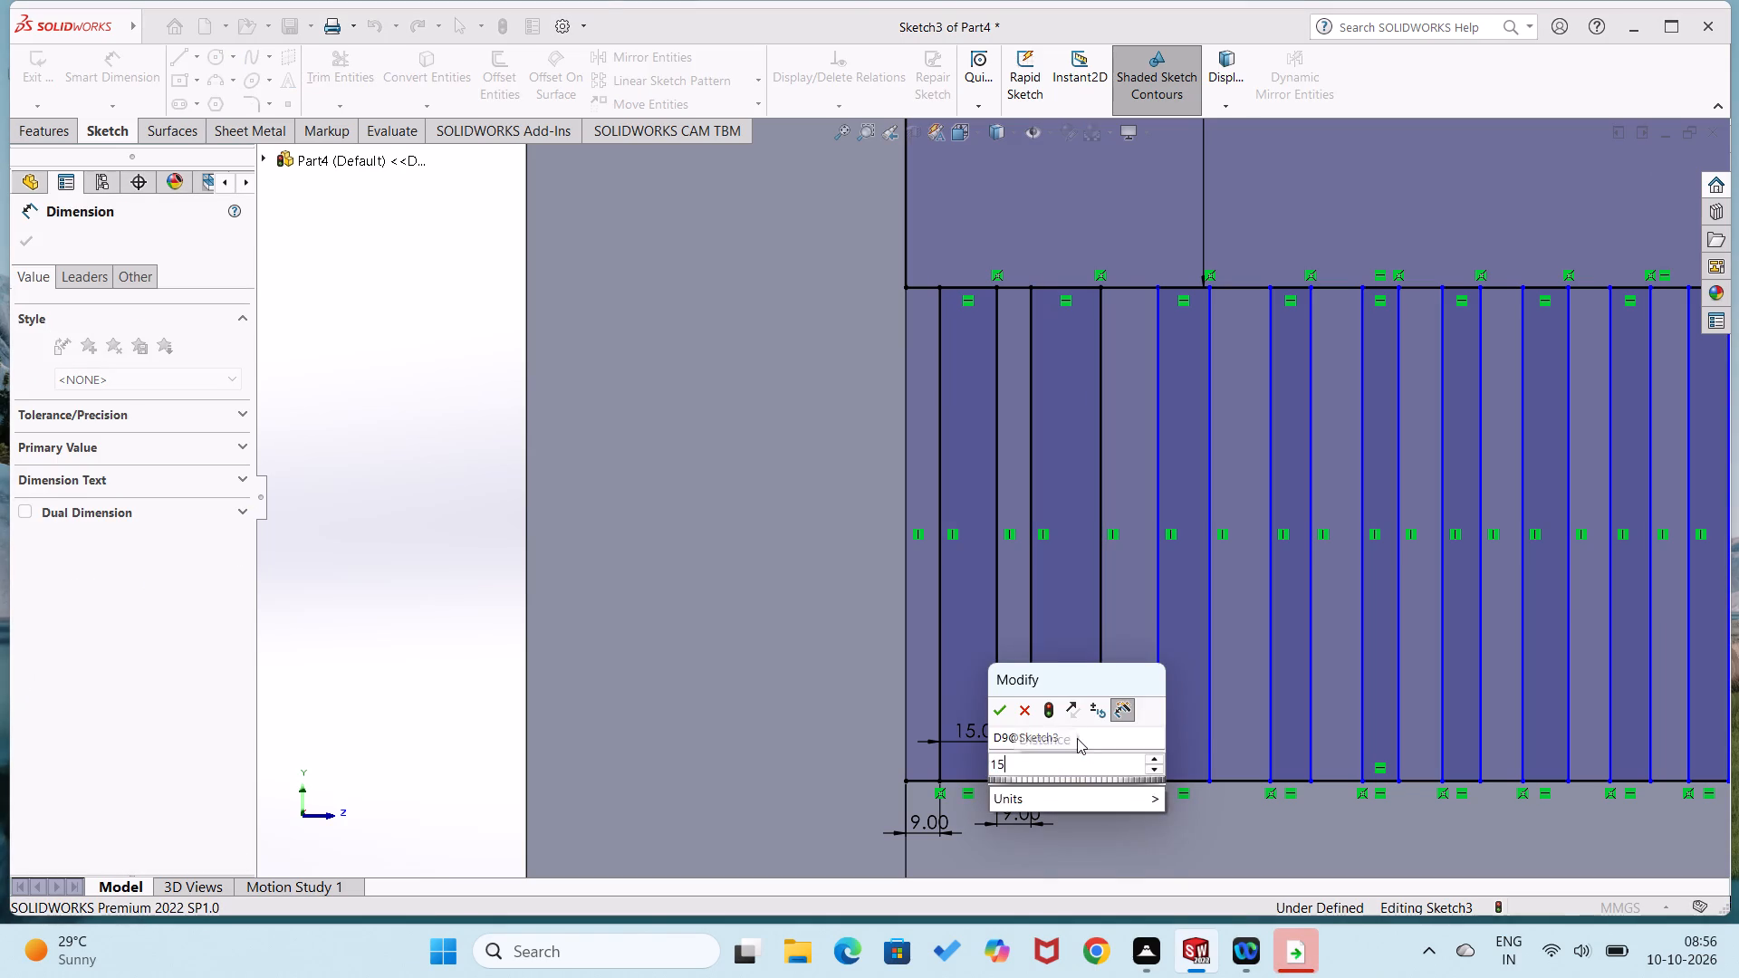
pyautogui.press('Return')
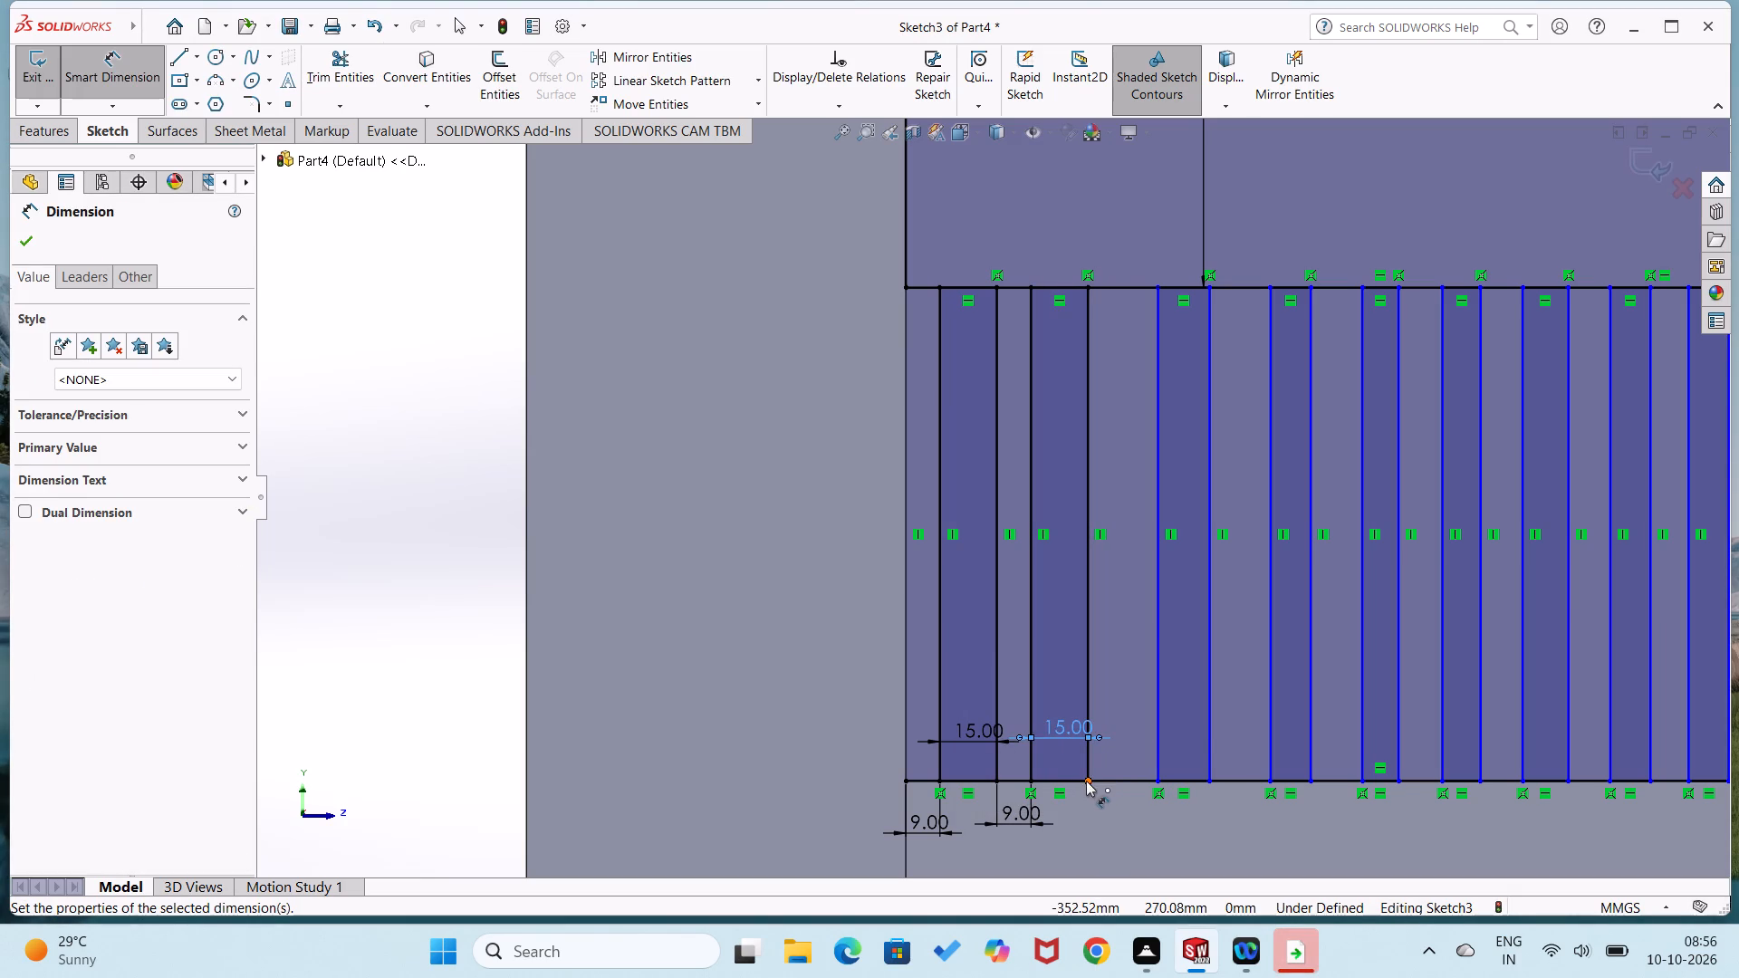
# Dimension the gap between the second and third narrow rectangles as 9 mm at their bottom corners.
pyautogui.click(1086, 781)
pyautogui.click(1158, 778)
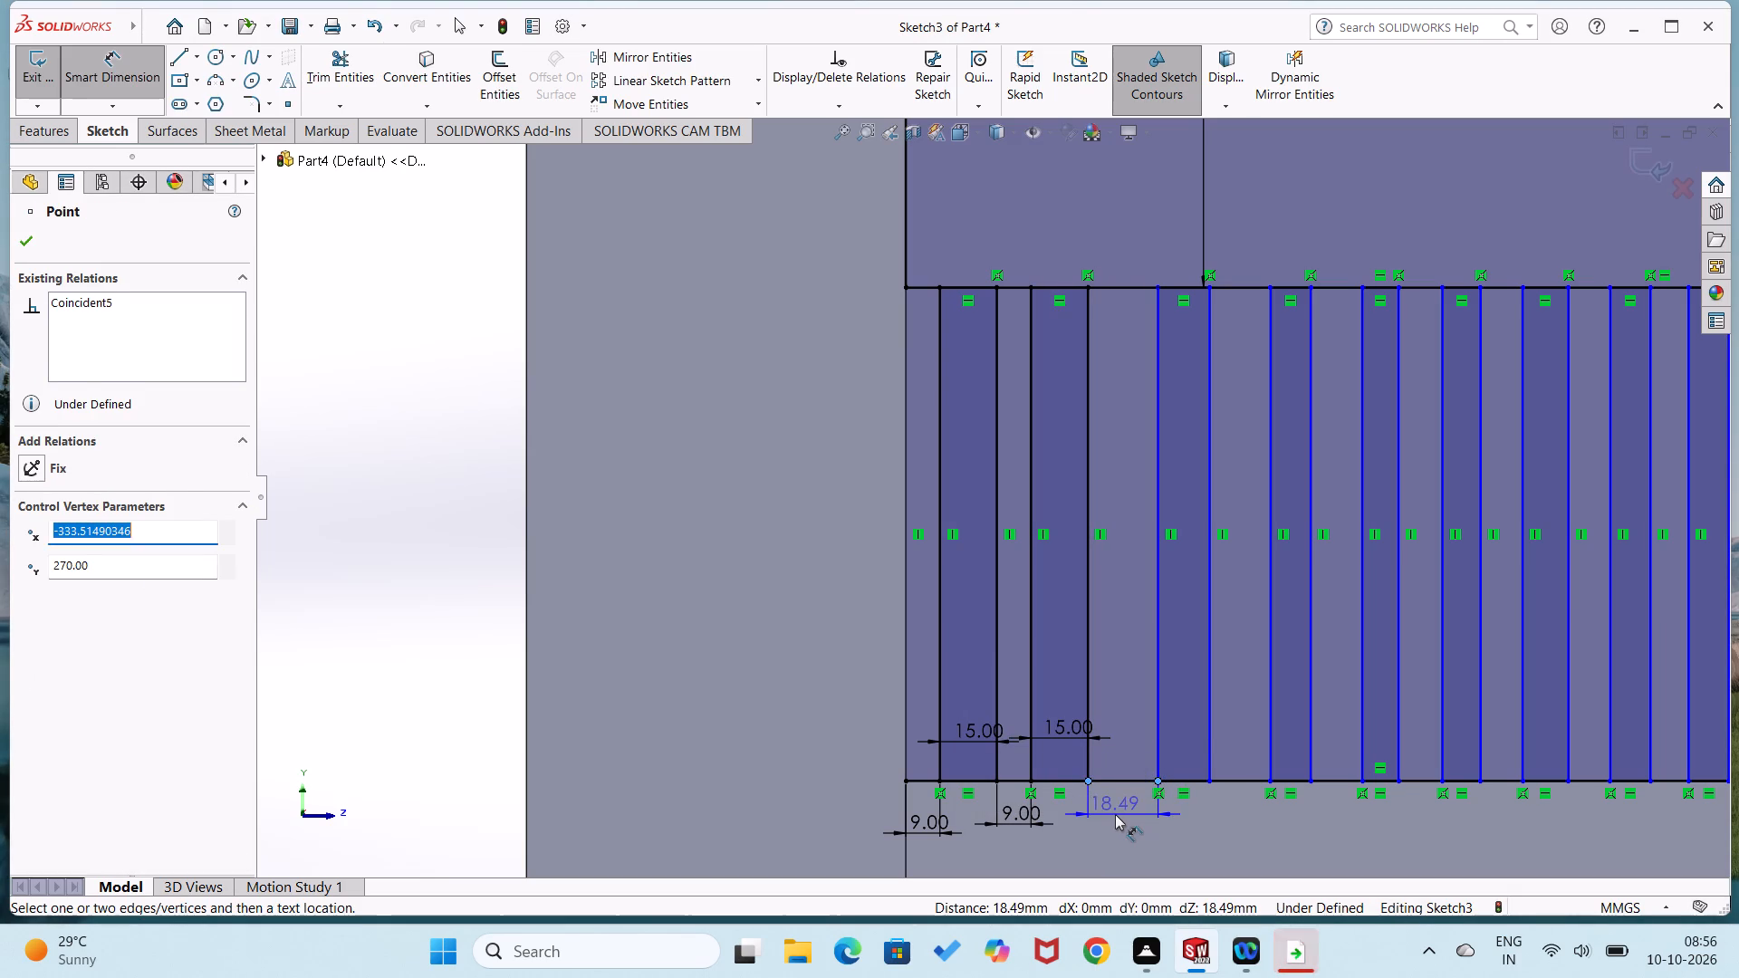
pyautogui.click(1115, 814)
pyautogui.press('9')
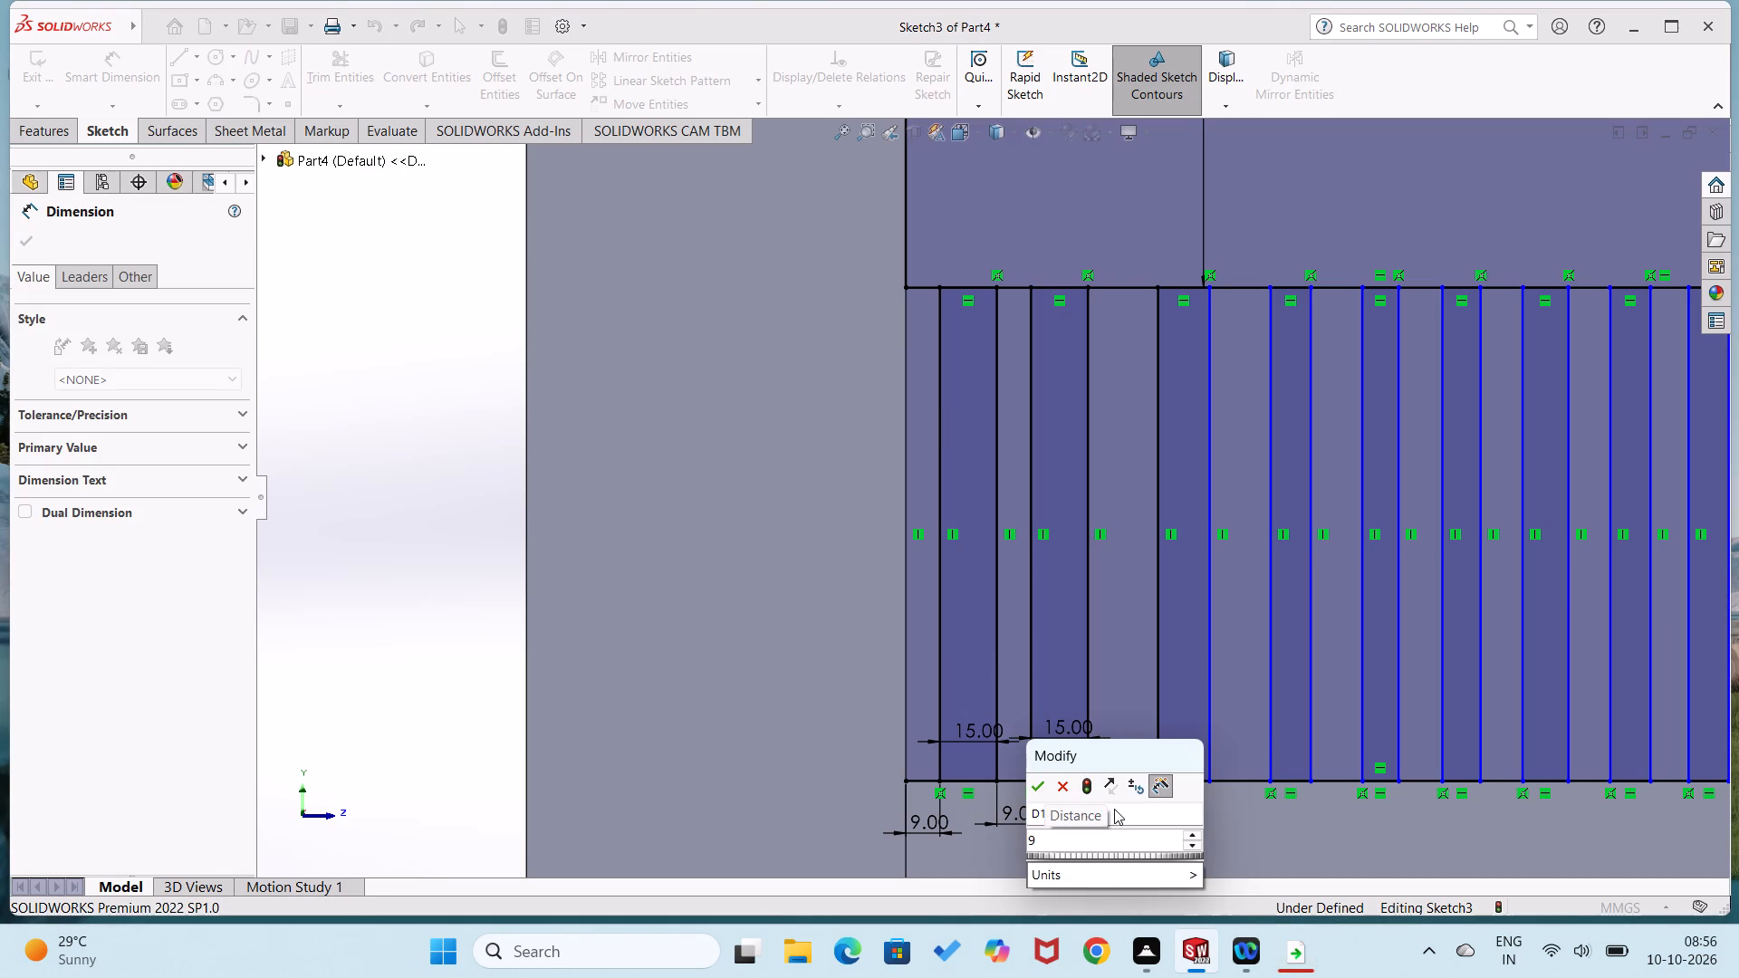
pyautogui.press('Return')
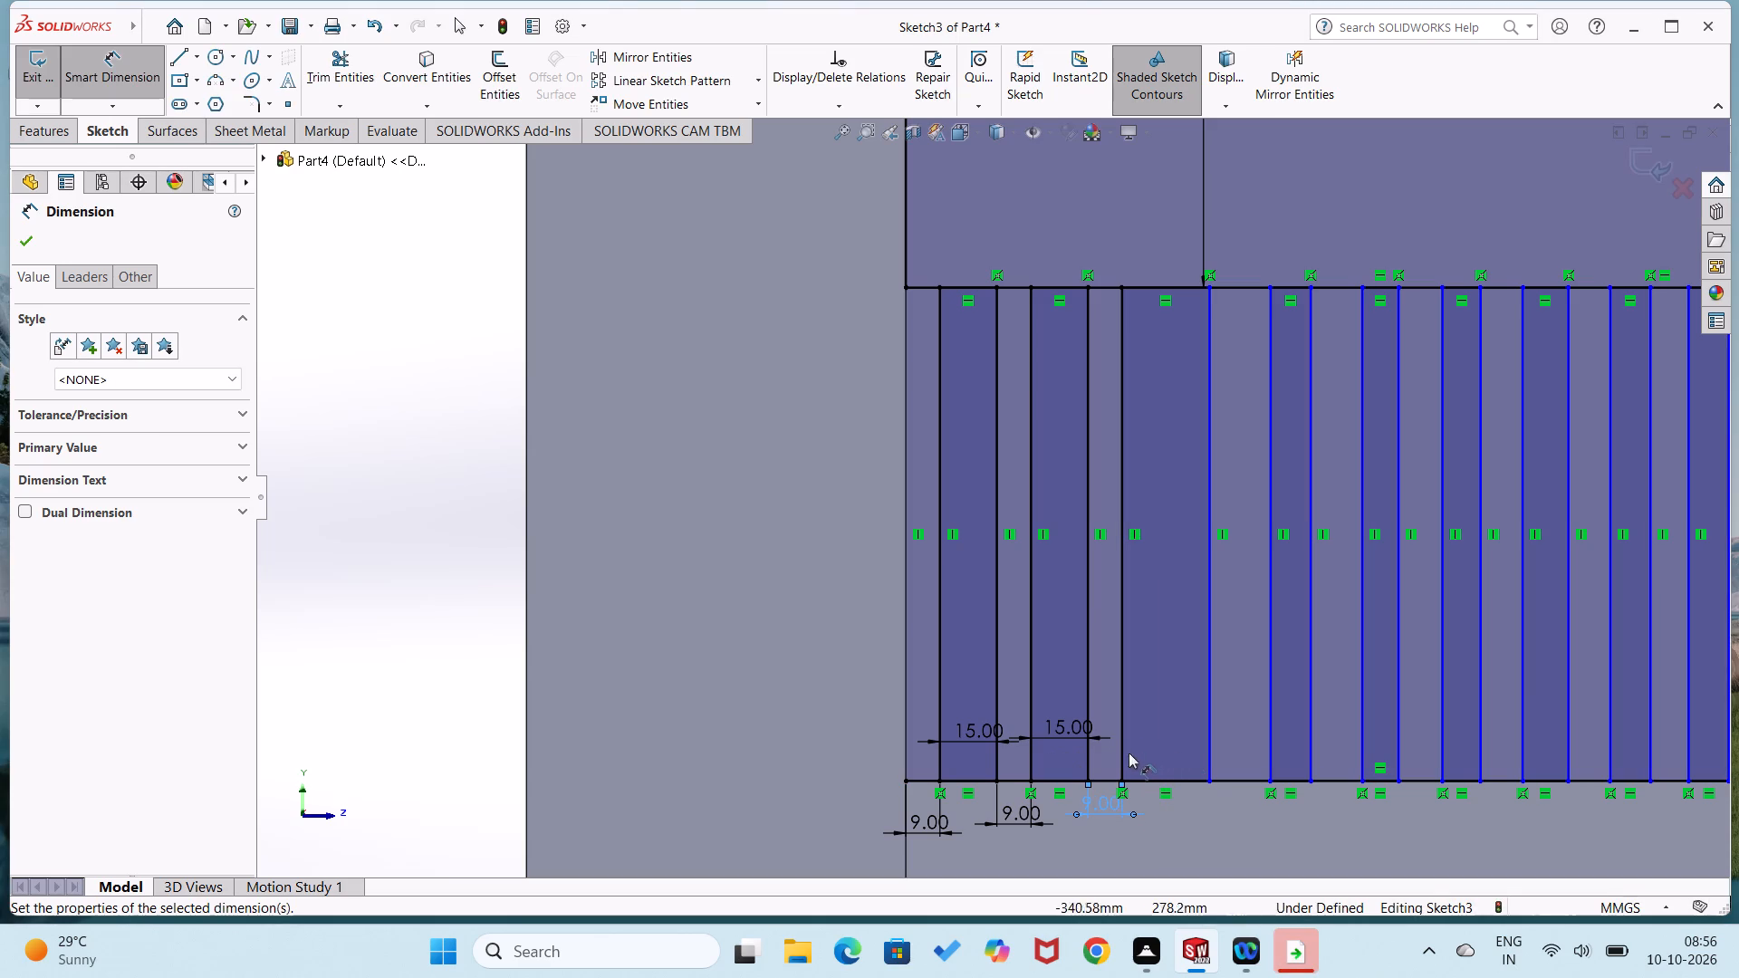
# Dimension the third narrow rectangle's width as 15 mm between its vertical sides.
pyautogui.click(1117, 759)
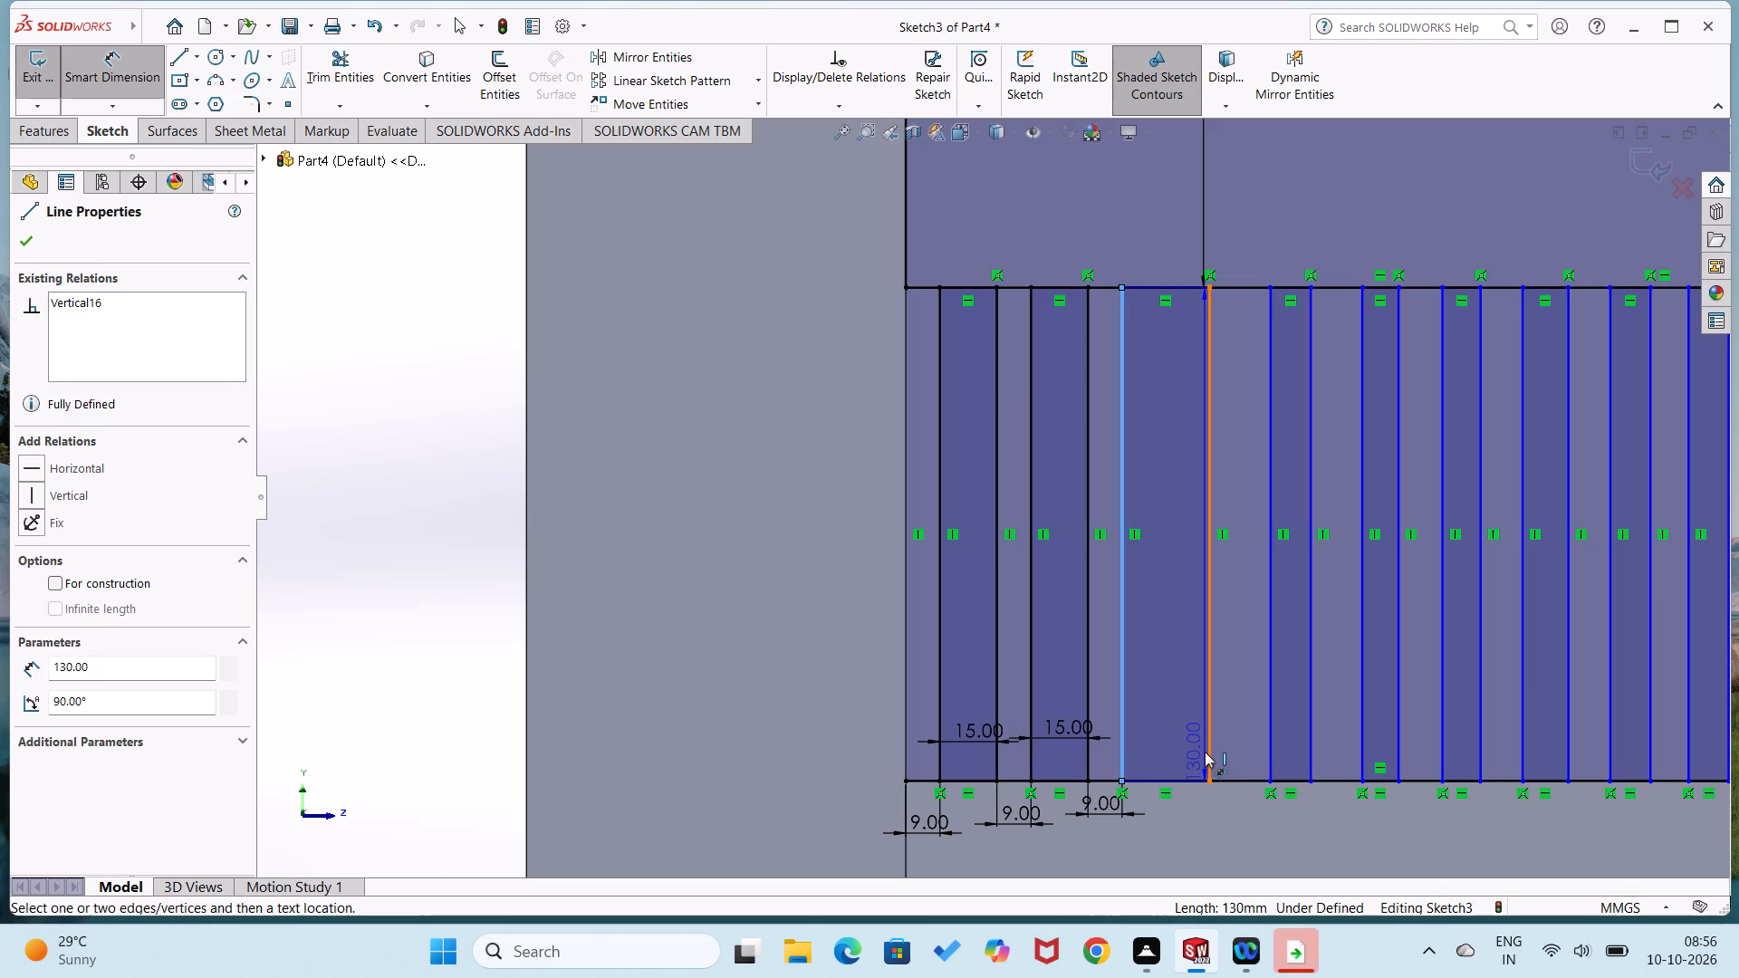
pyautogui.click(1205, 752)
pyautogui.click(1174, 746)
pyautogui.write('15')
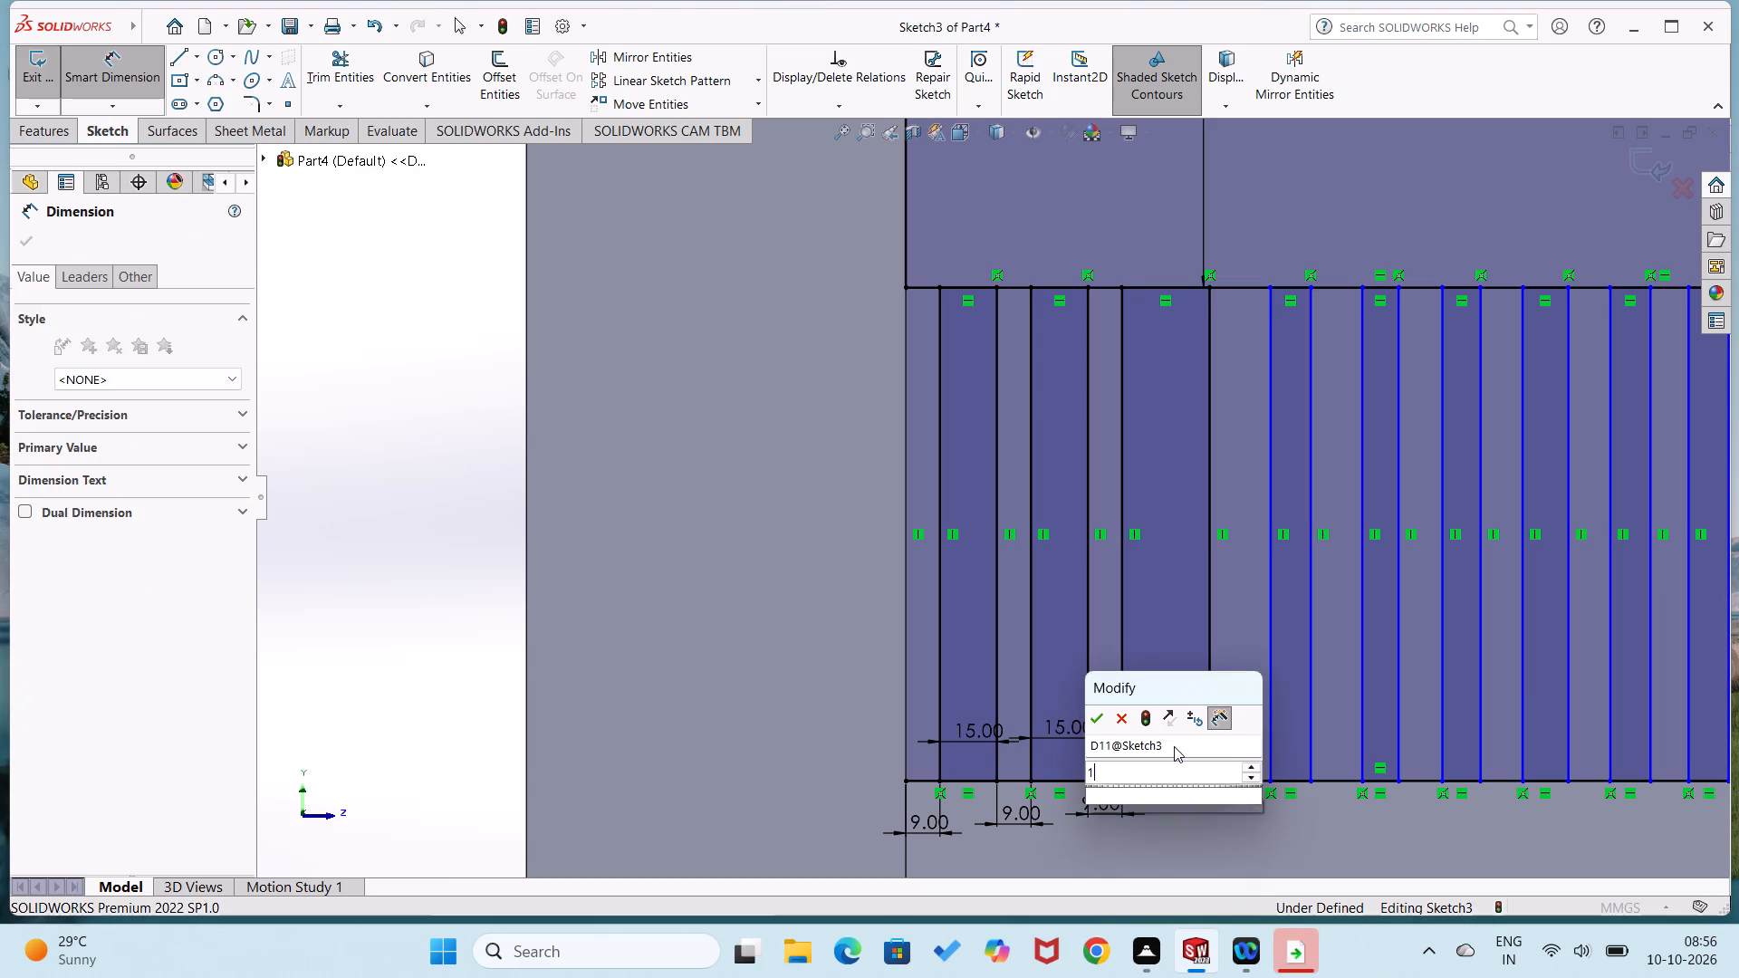
pyautogui.press('Return')
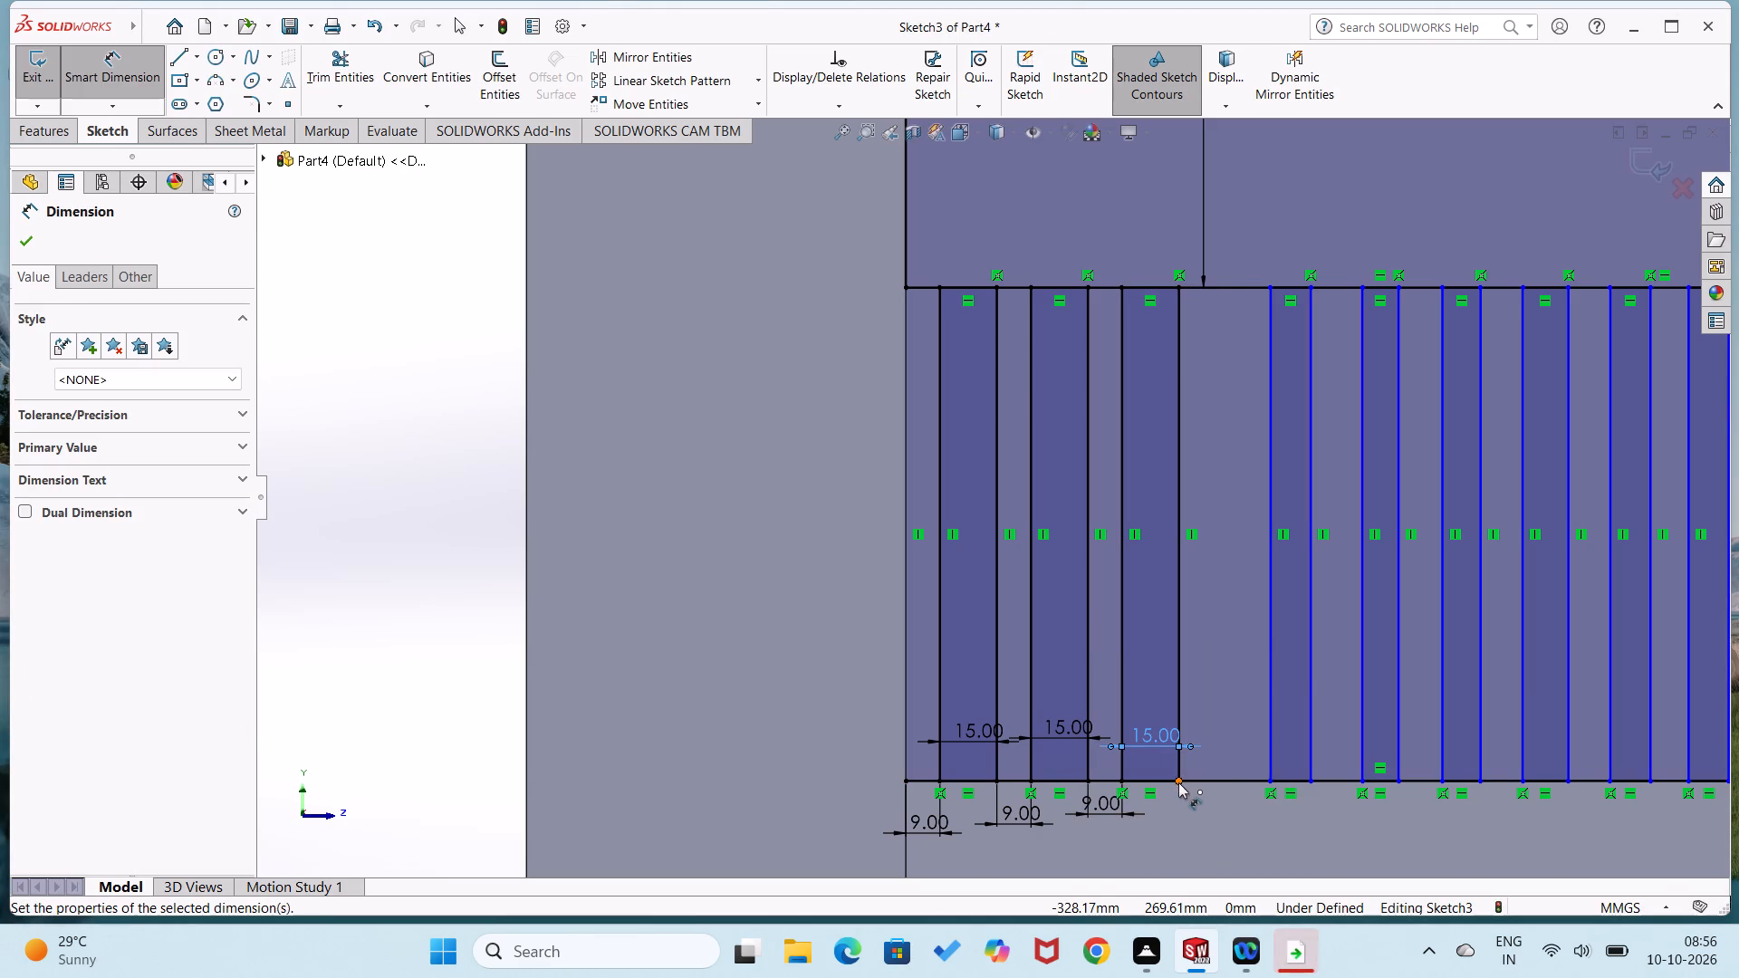
# Dimension the gap between the third and fourth narrow rectangles as 9 mm at their bottom corners.
pyautogui.click(1178, 782)
pyautogui.click(1270, 779)
pyautogui.click(1225, 810)
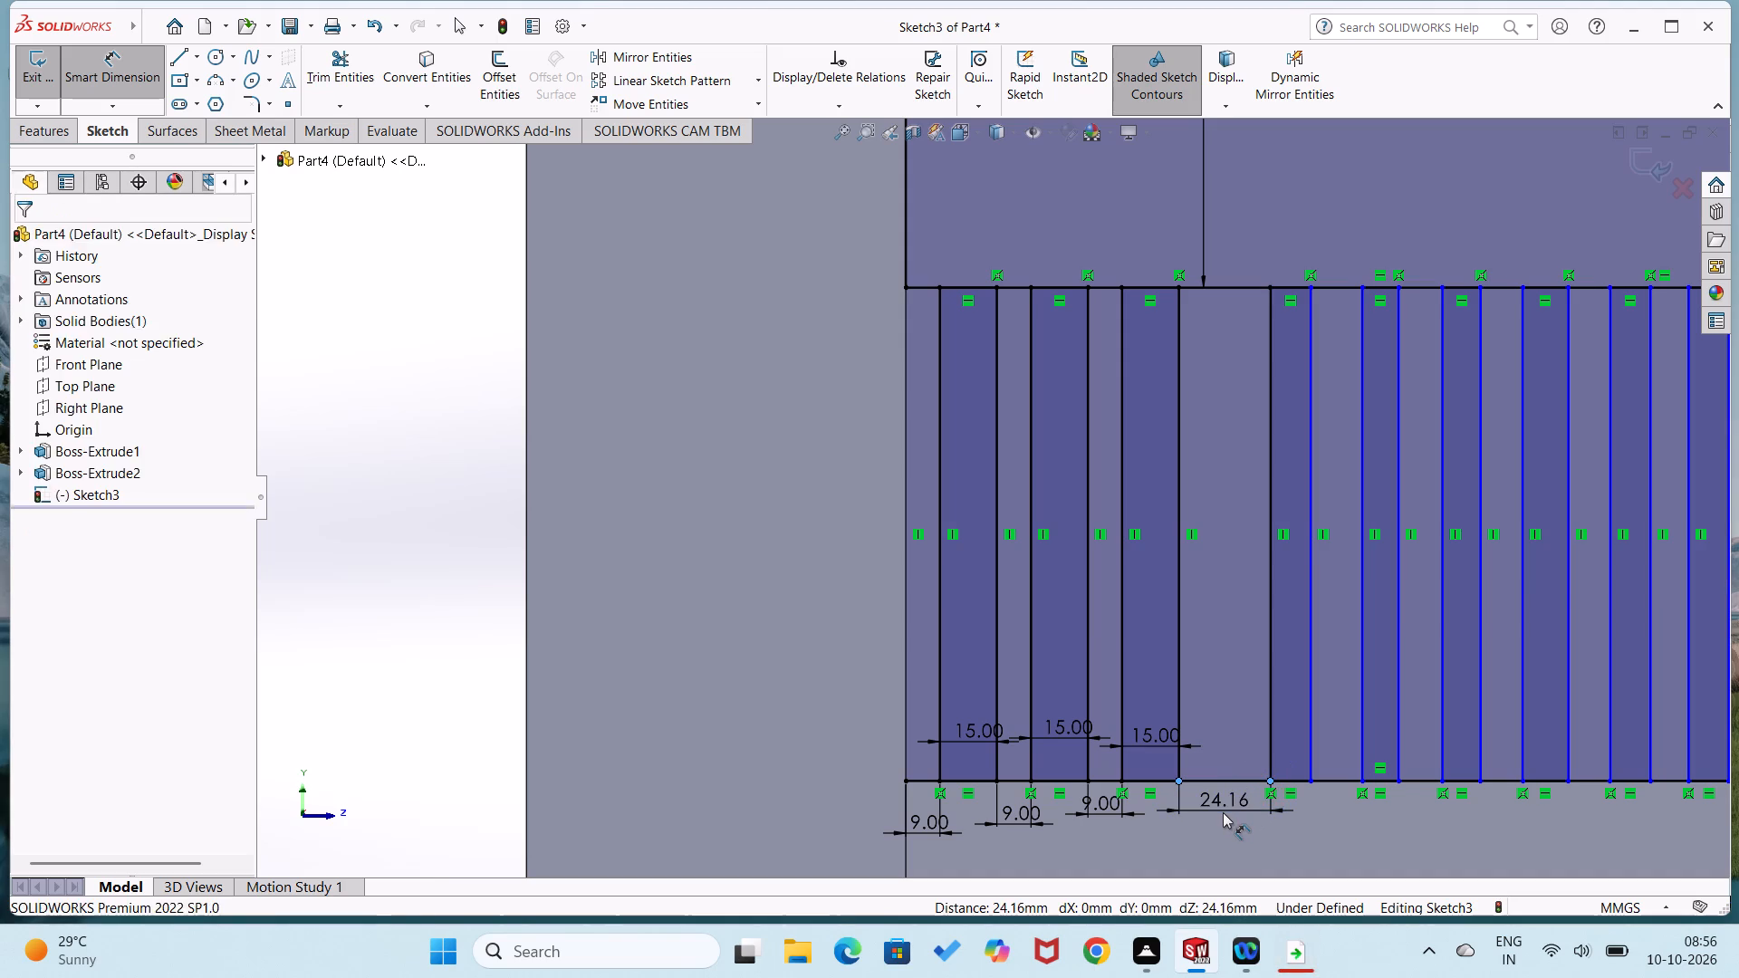
pyautogui.press('9')
pyautogui.press('Return')
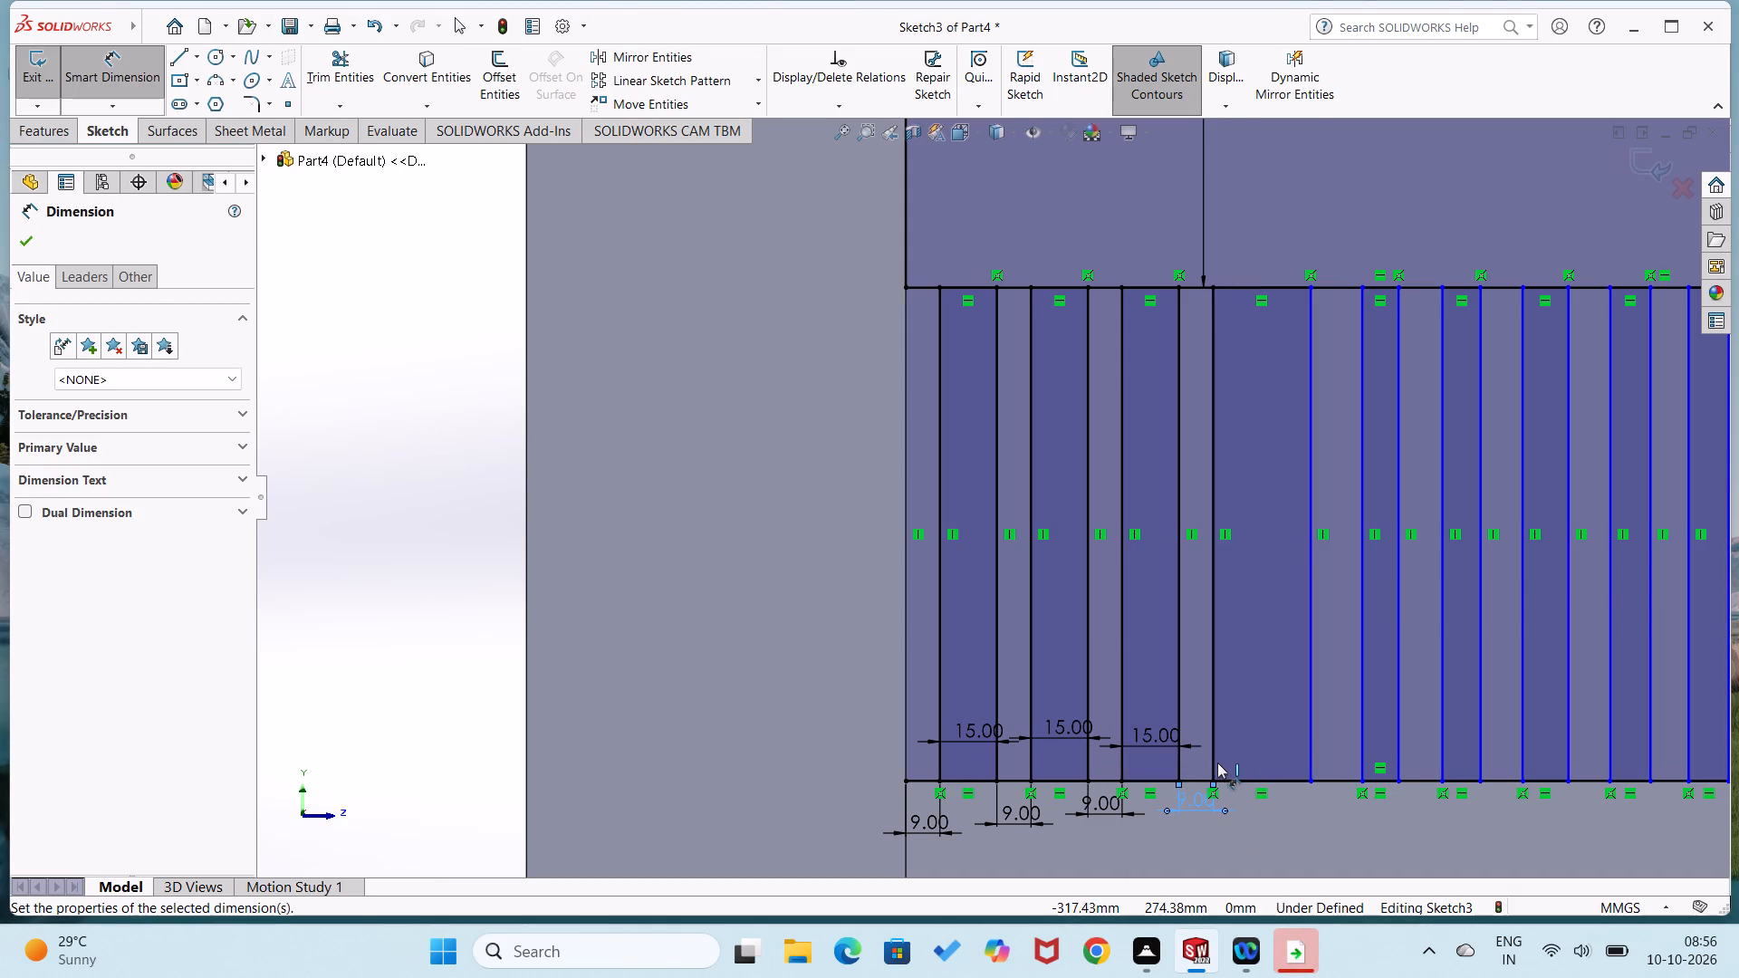
# Dimension the fourth narrow rectangle's width as 15 mm between its vertical sides.
pyautogui.click(1216, 762)
pyautogui.click(1312, 760)
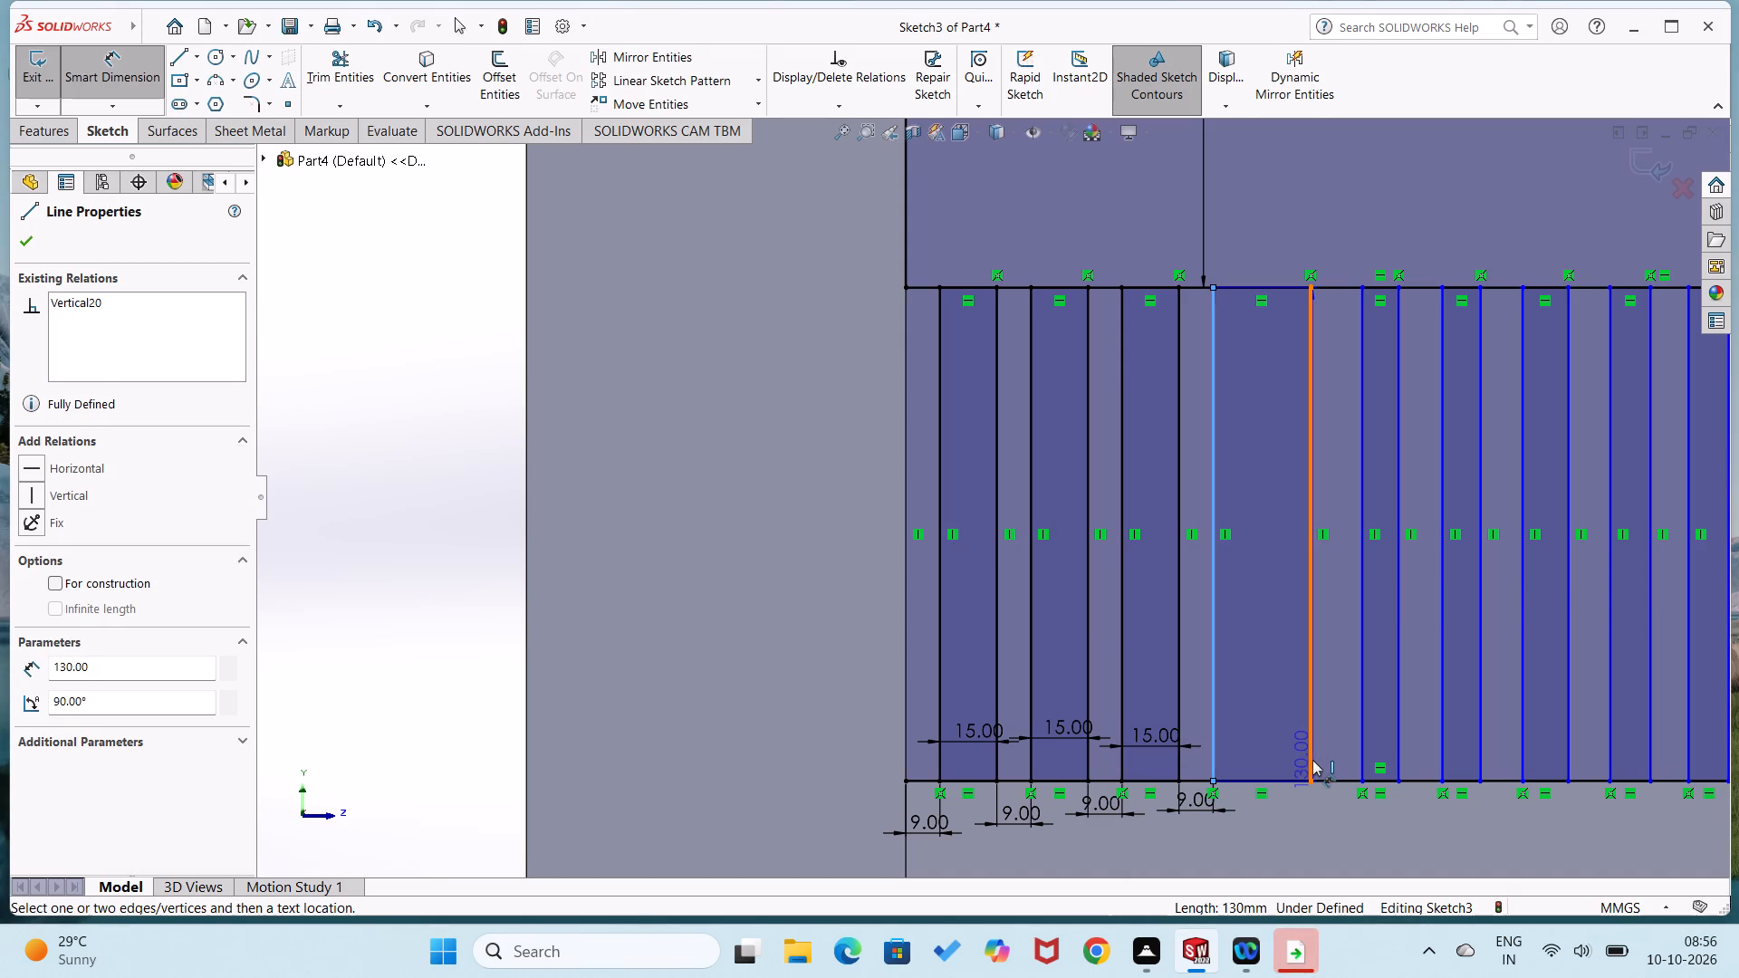
pyautogui.click(1272, 760)
pyautogui.write('15')
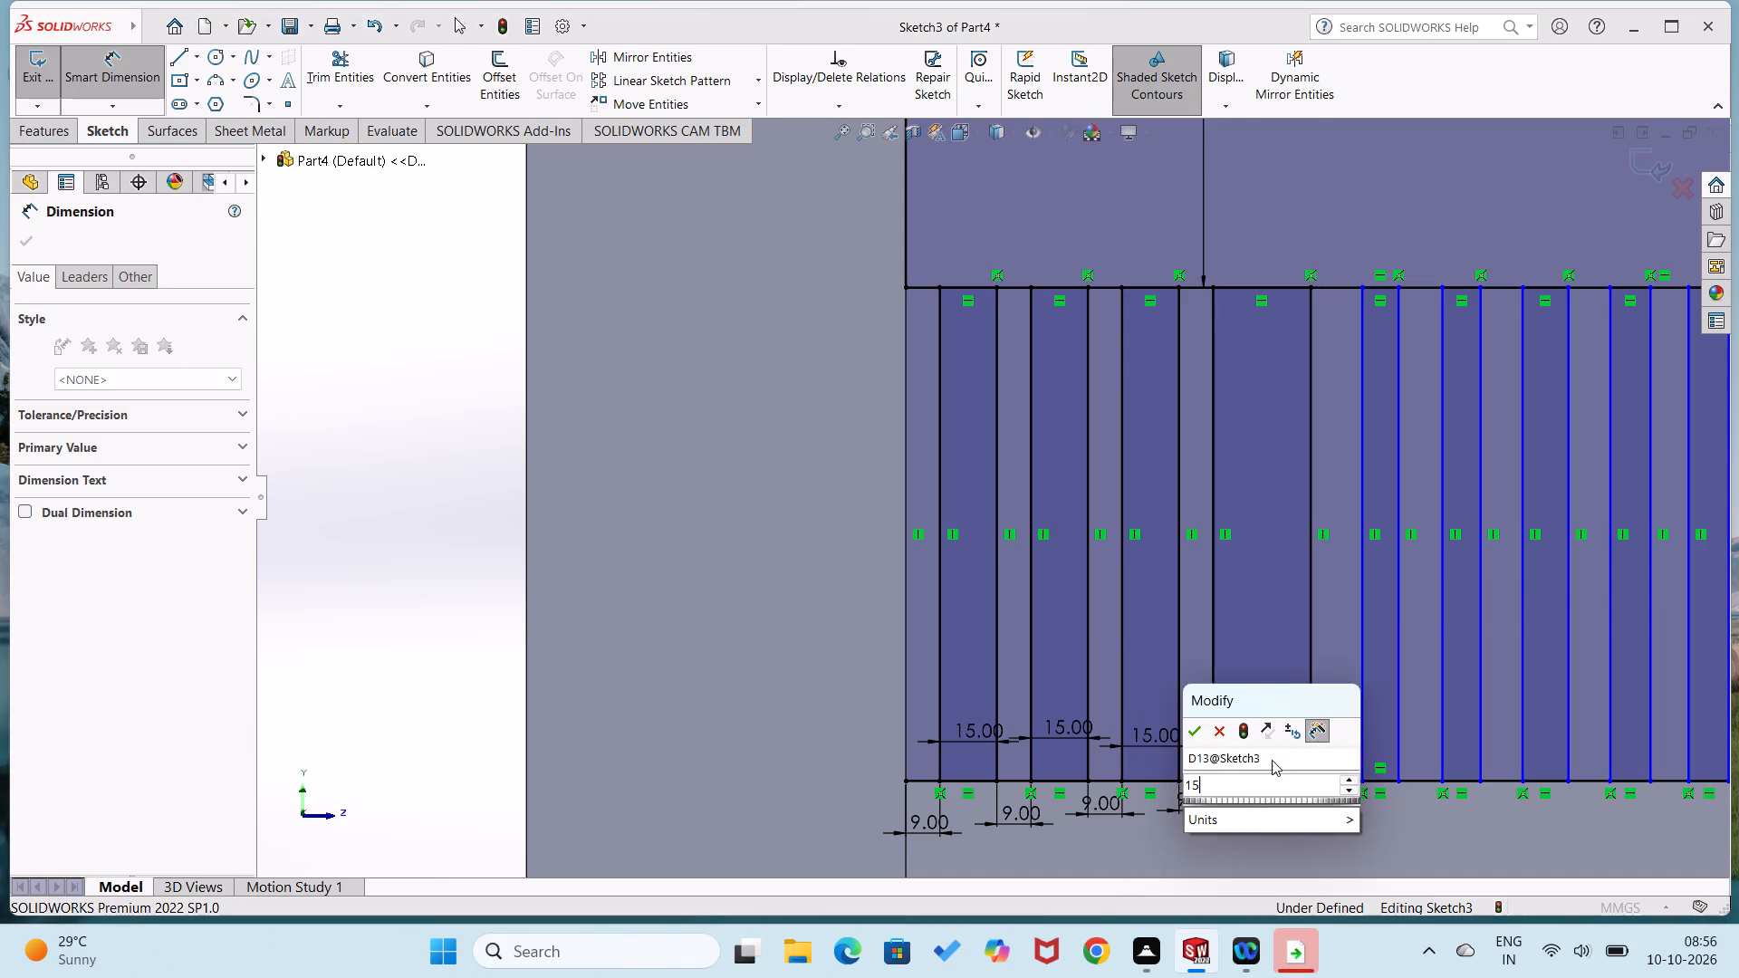
pyautogui.press('Return')
# Dimension the gap between the fourth and fifth narrow rectangles as 9 mm at their bottom corners.
pyautogui.click(1274, 785)
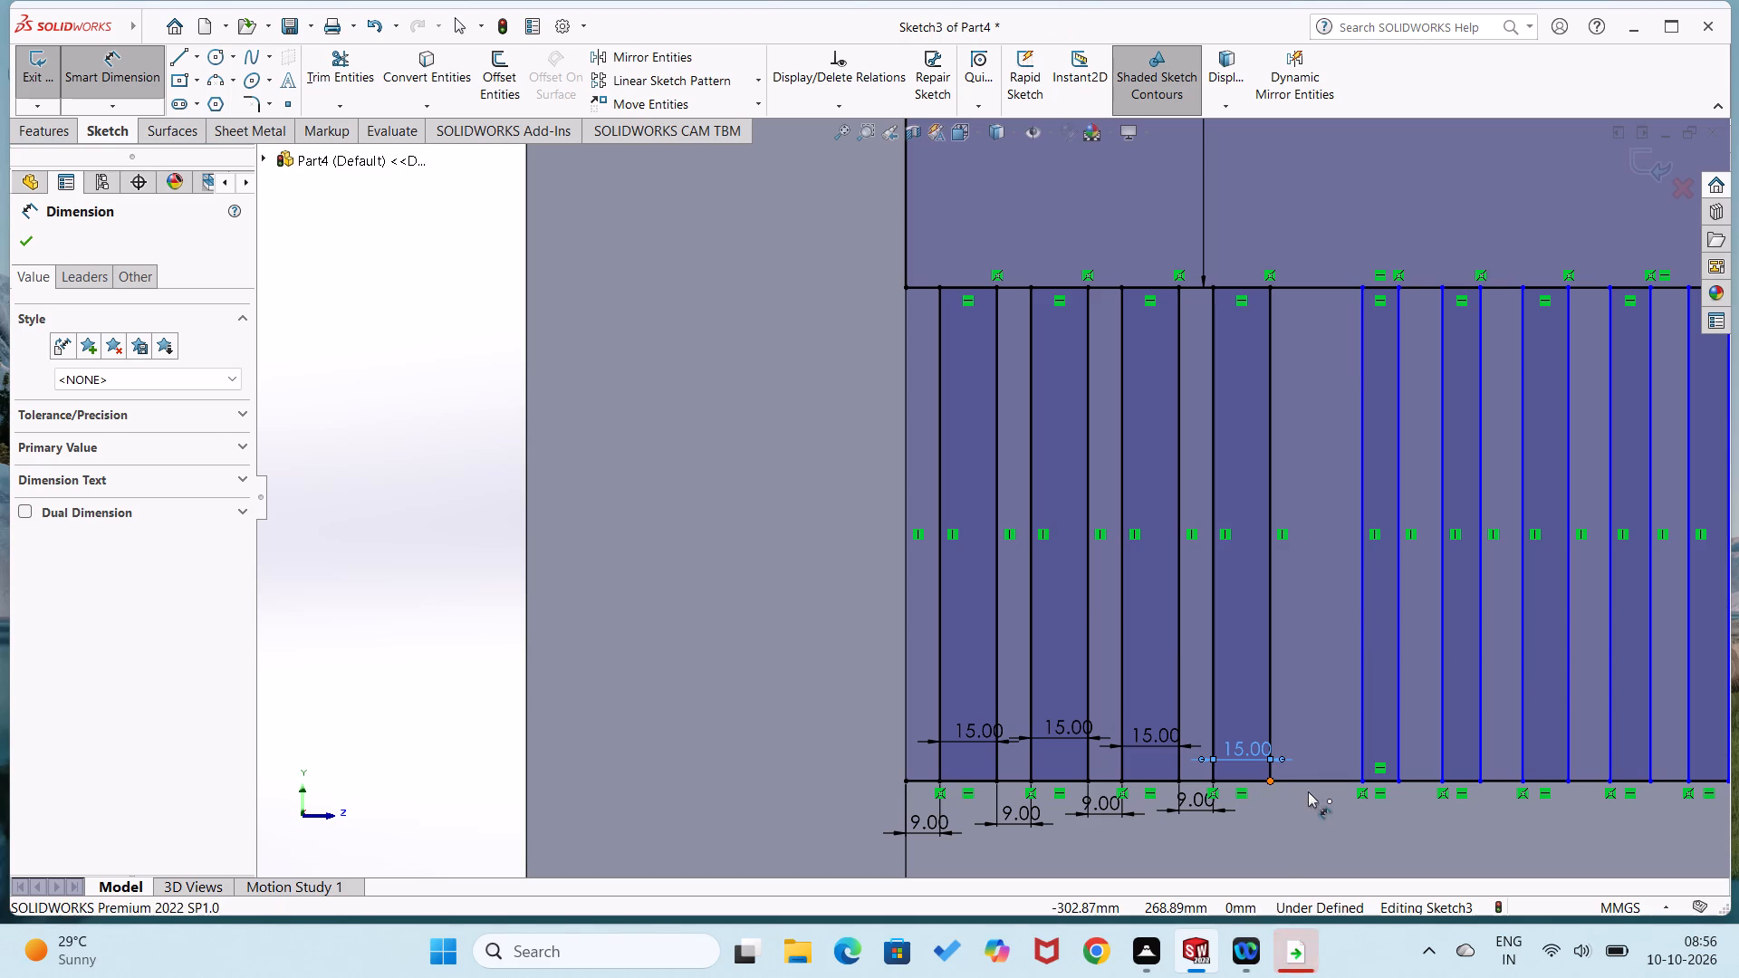
pyautogui.click(1364, 781)
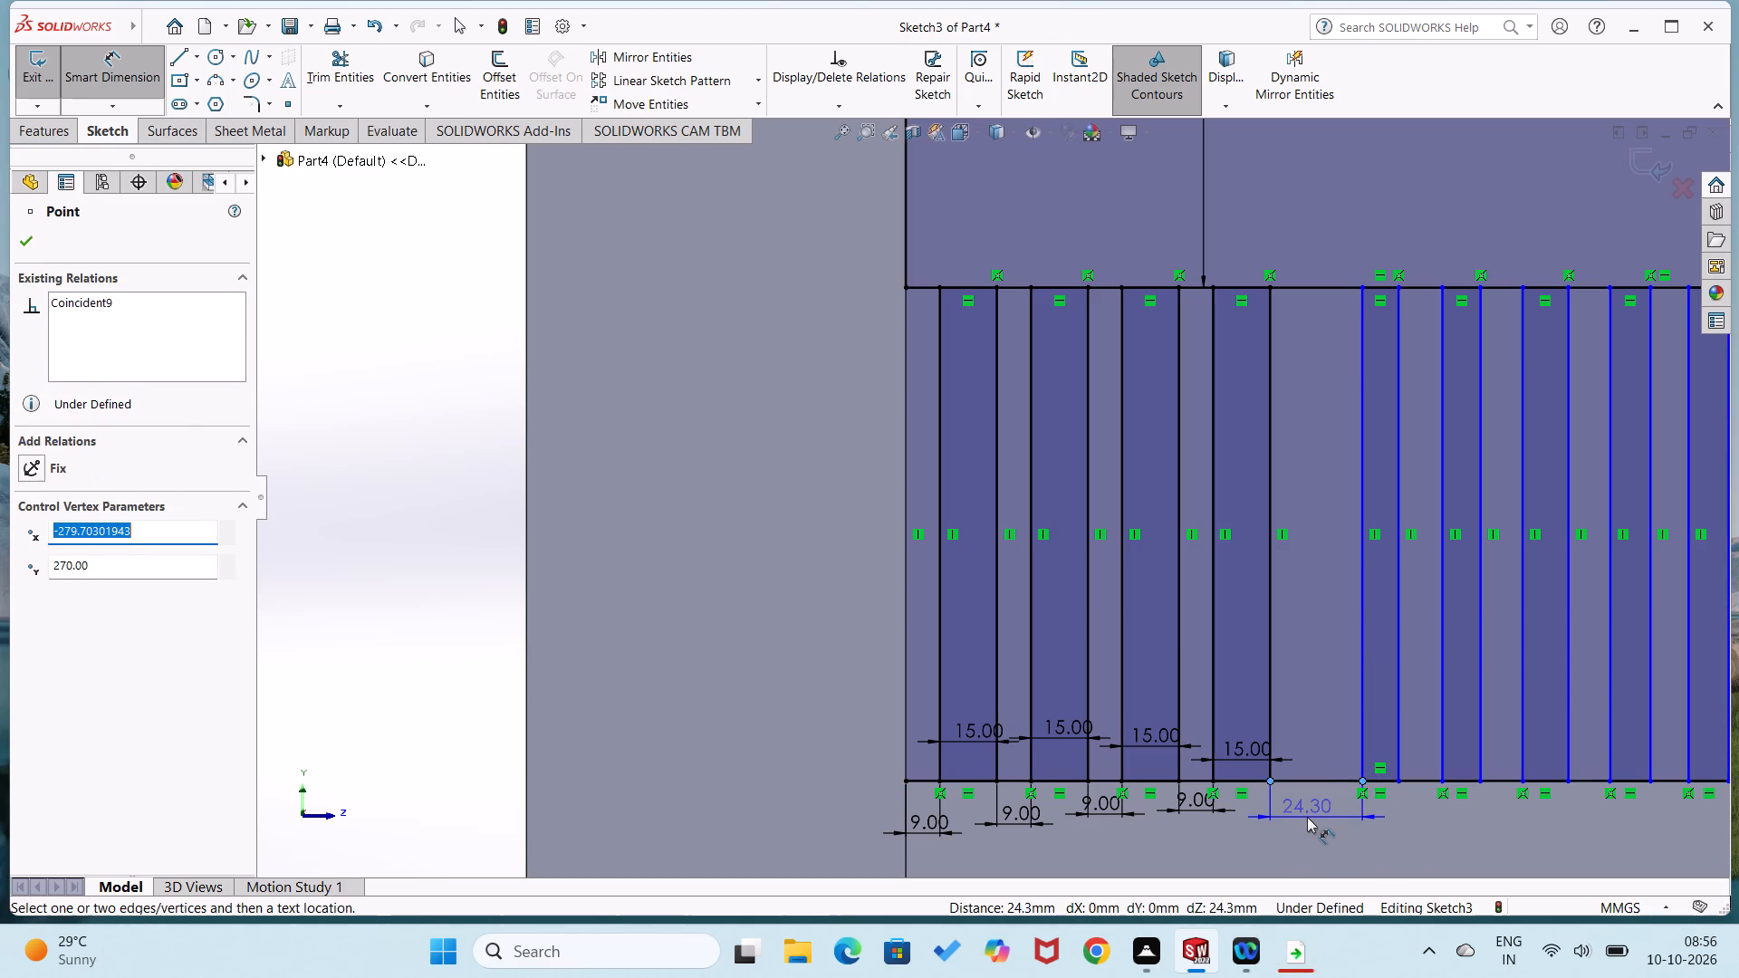
pyautogui.click(1307, 817)
pyautogui.press('9')
pyautogui.press('Return')
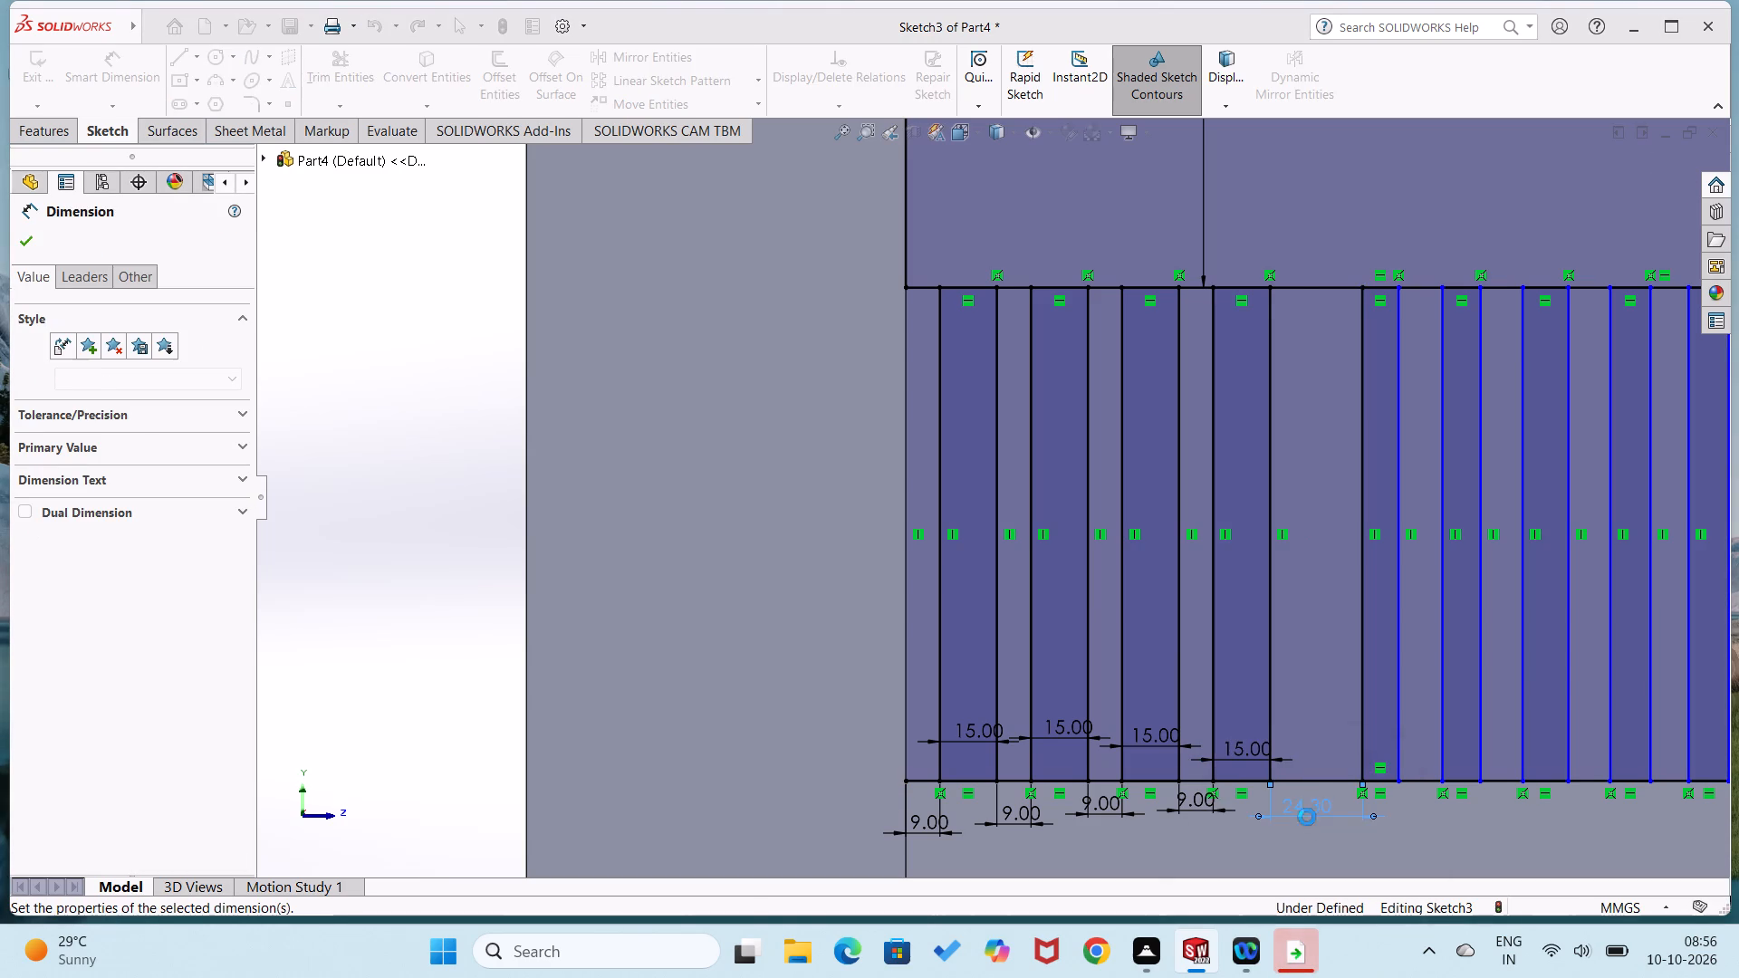
# Dimension the fifth narrow rectangle's width as 15 mm between its vertical sides.
pyautogui.click(1308, 748)
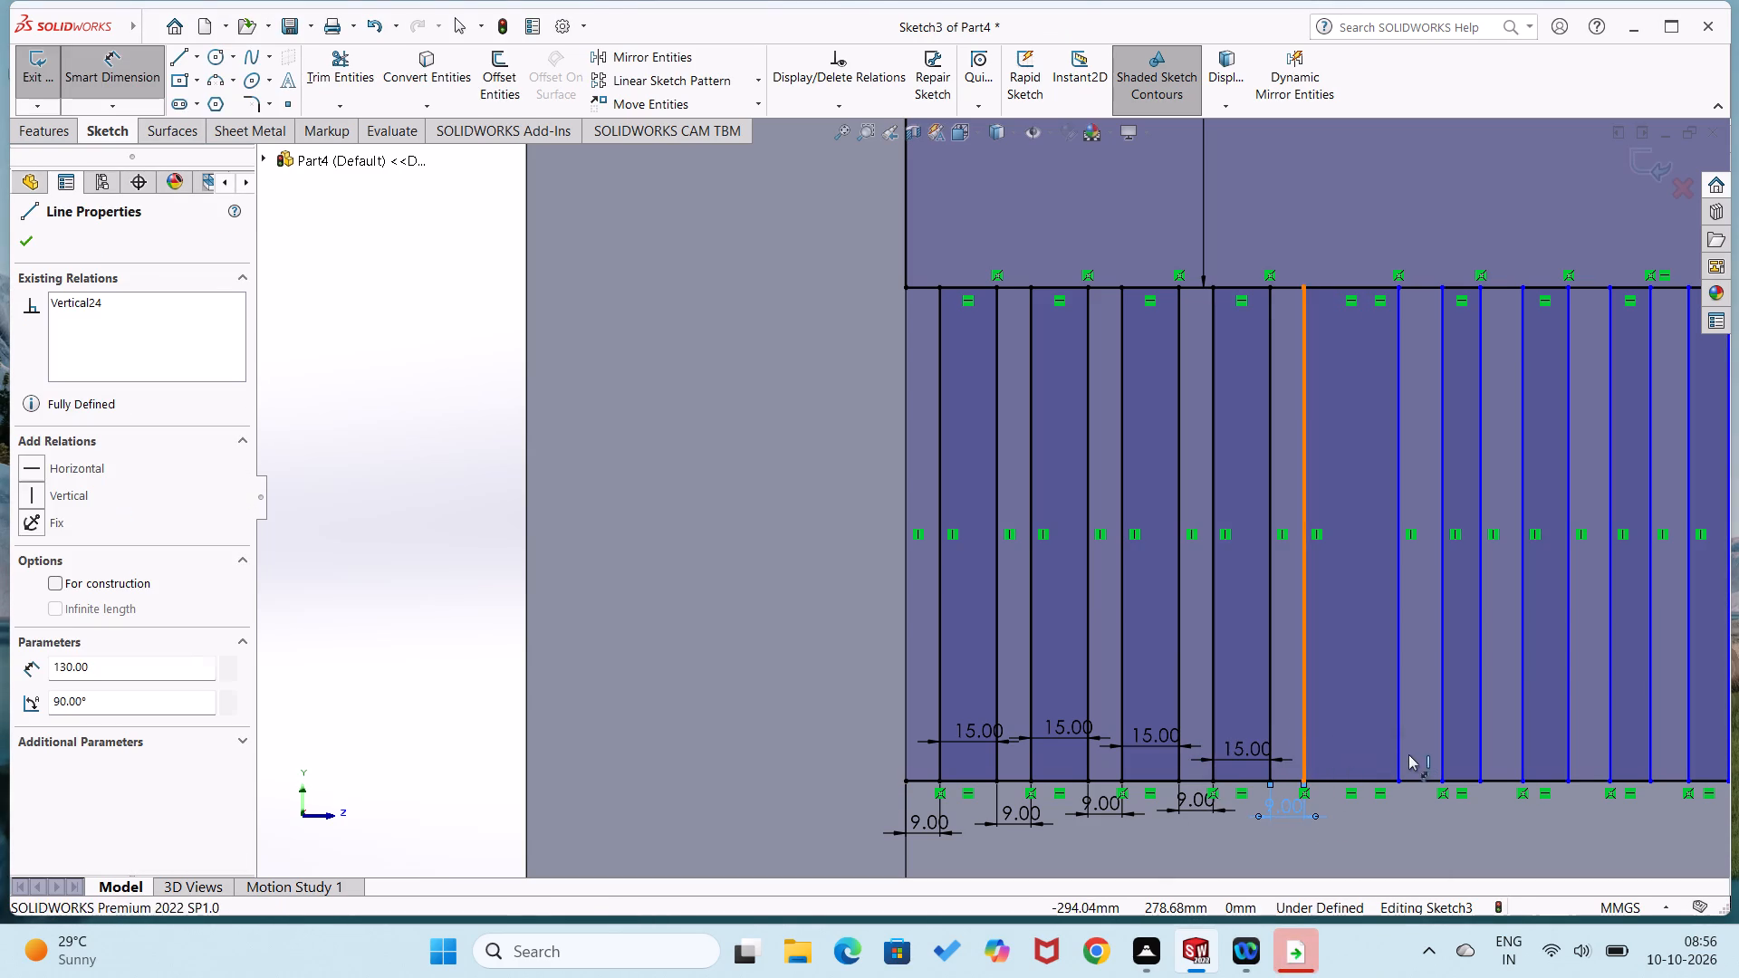
pyautogui.click(1402, 753)
pyautogui.click(1365, 743)
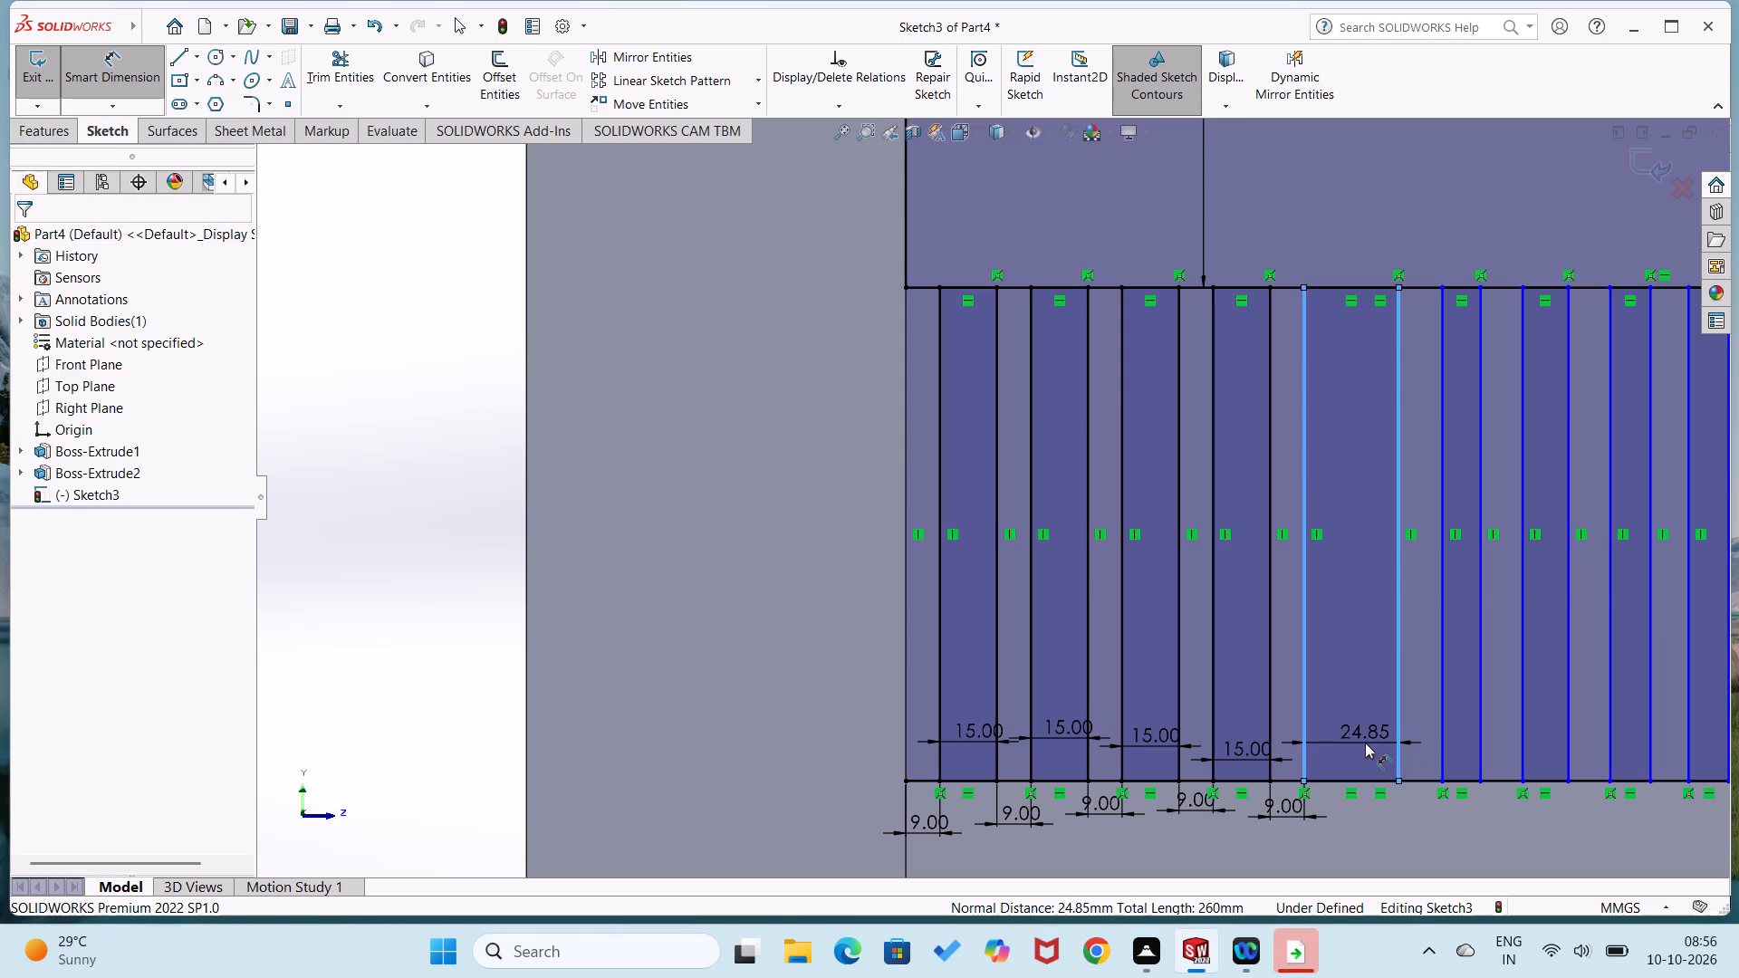
pyautogui.write('15')
pyautogui.press('Return')
# Dimension the gap between the fifth and sixth narrow rectangles as 9 mm at their bottom corners.
pyautogui.click(1361, 782)
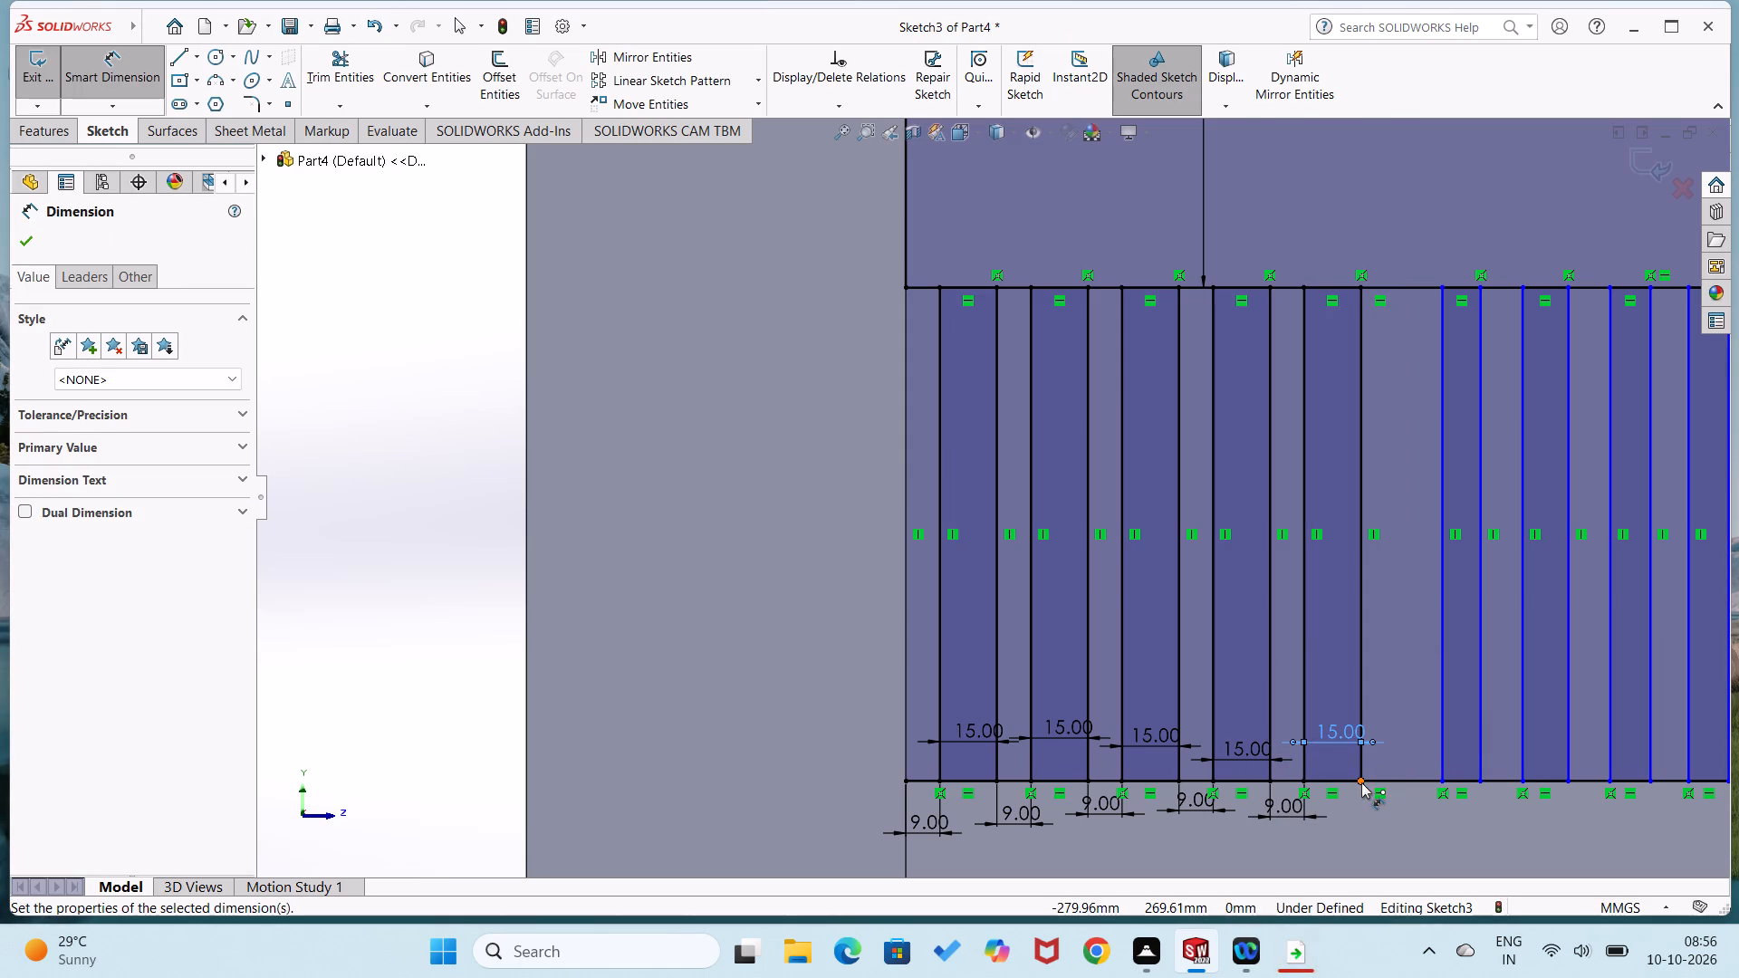
pyautogui.click(1443, 781)
pyautogui.click(1408, 804)
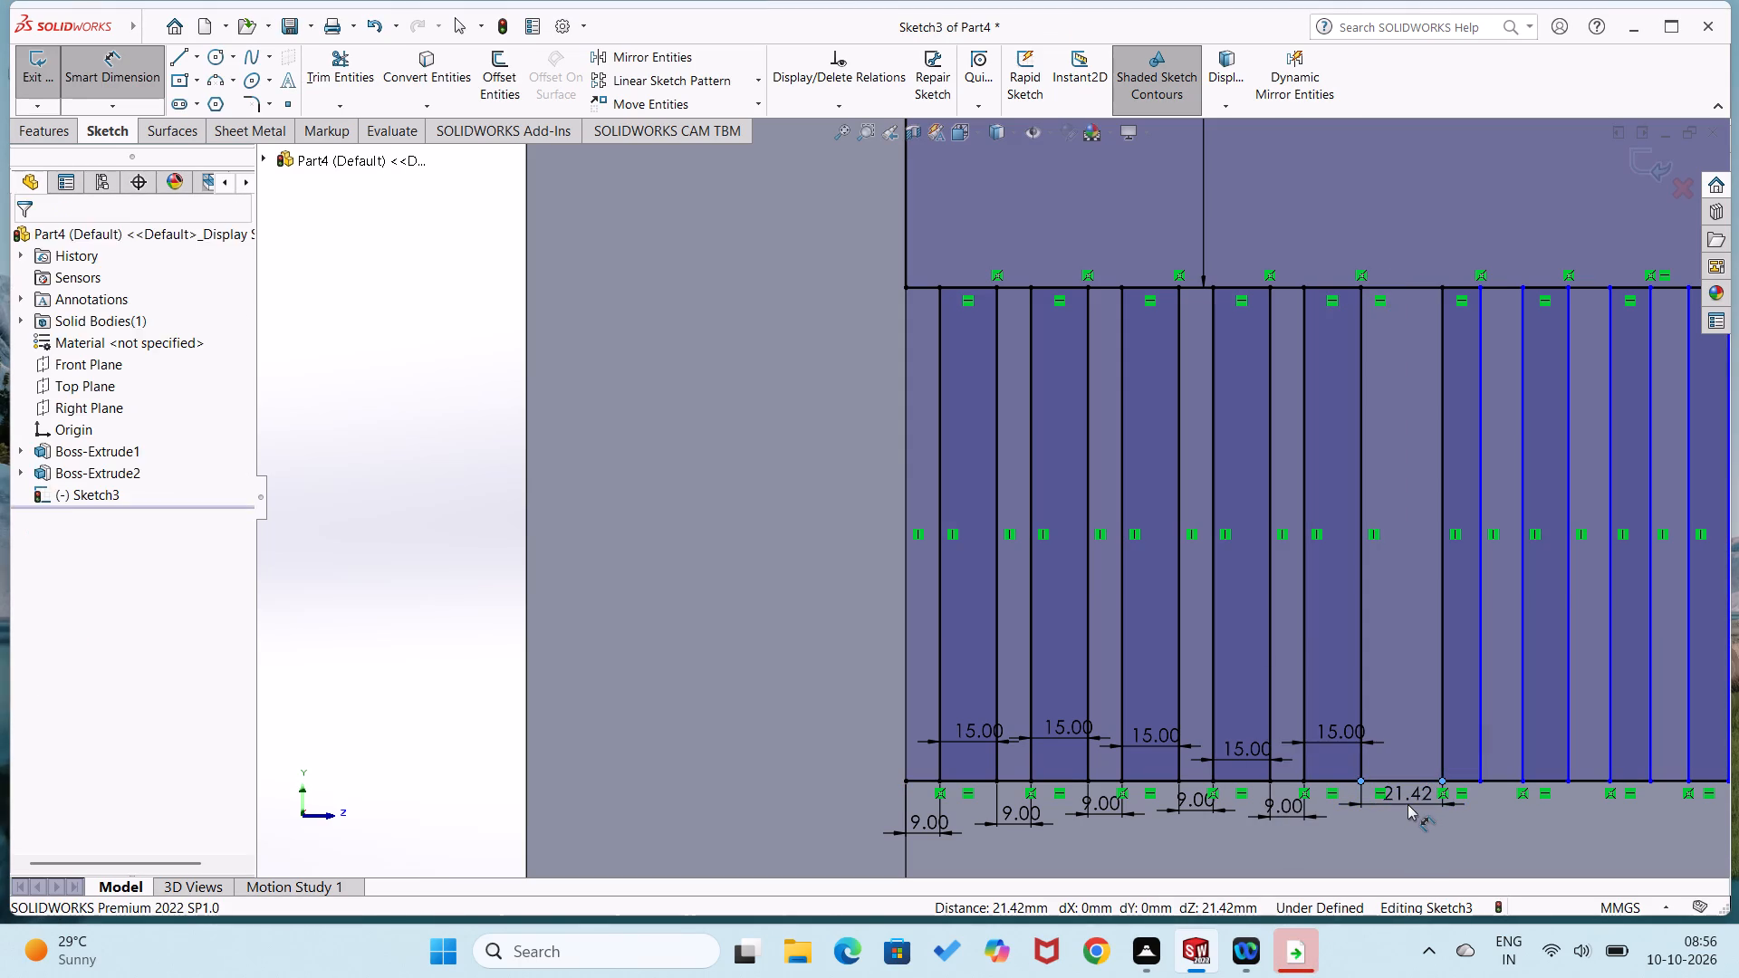
pyautogui.press('9')
pyautogui.press('Return')
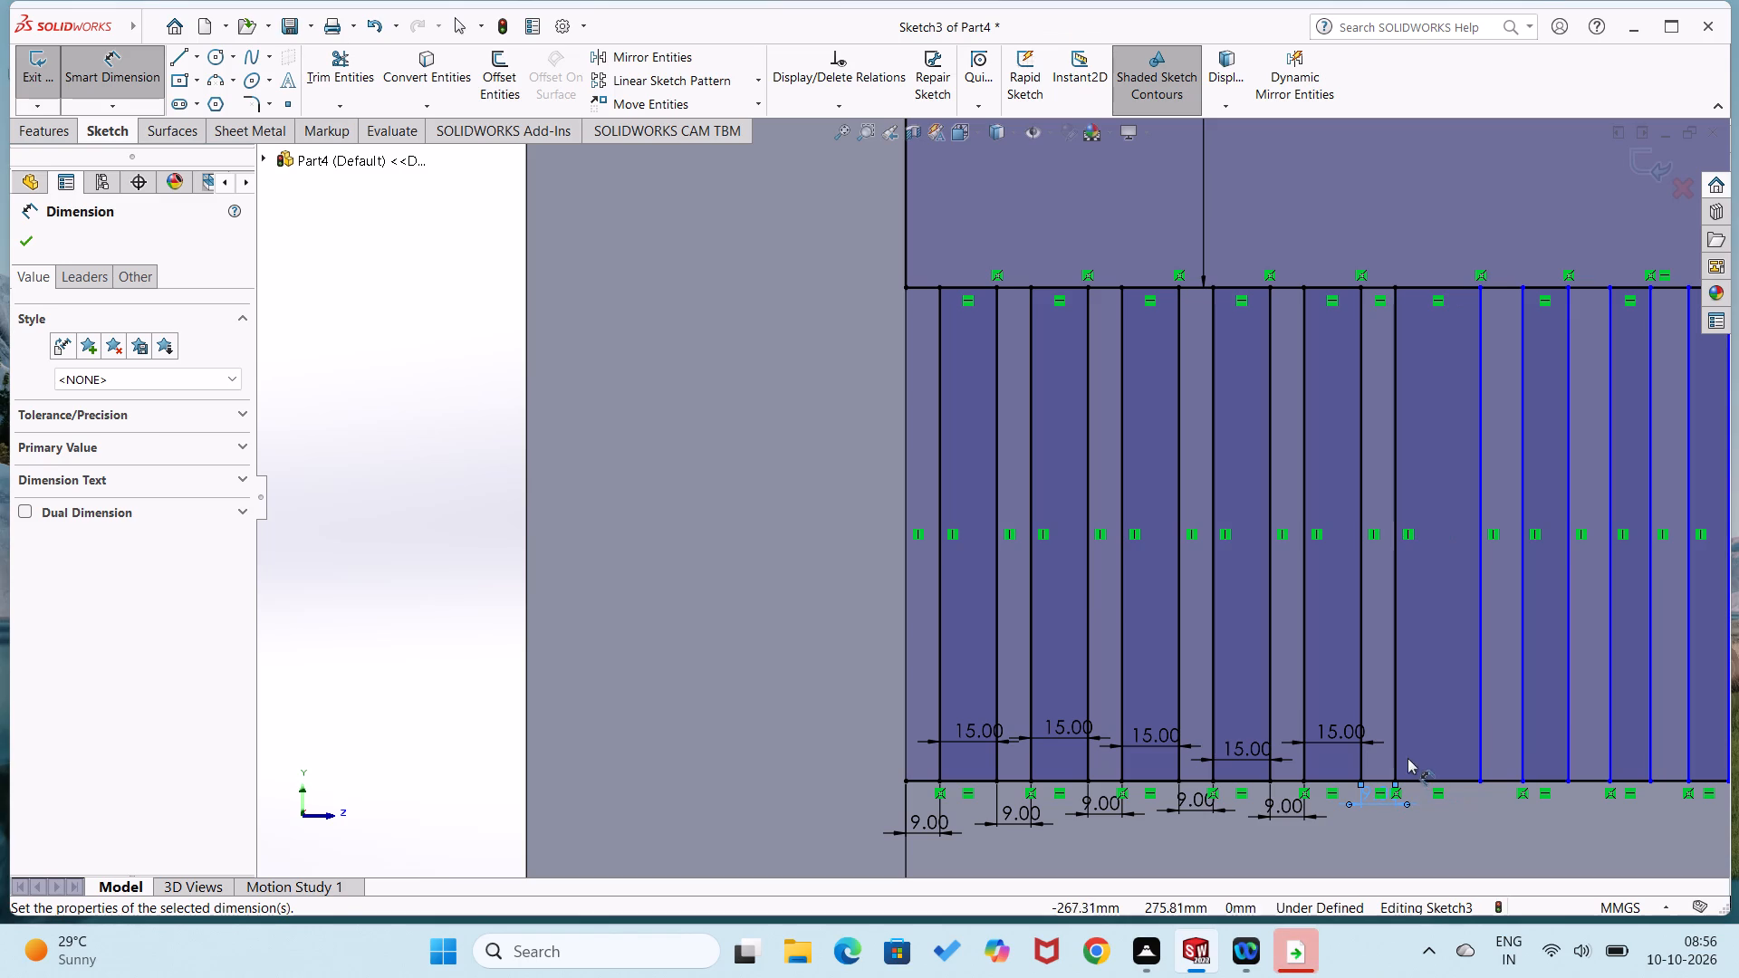
# Dimension the sixth narrow rectangle's width as 15 mm between its vertical sides.
pyautogui.click(1396, 755)
pyautogui.click(1482, 746)
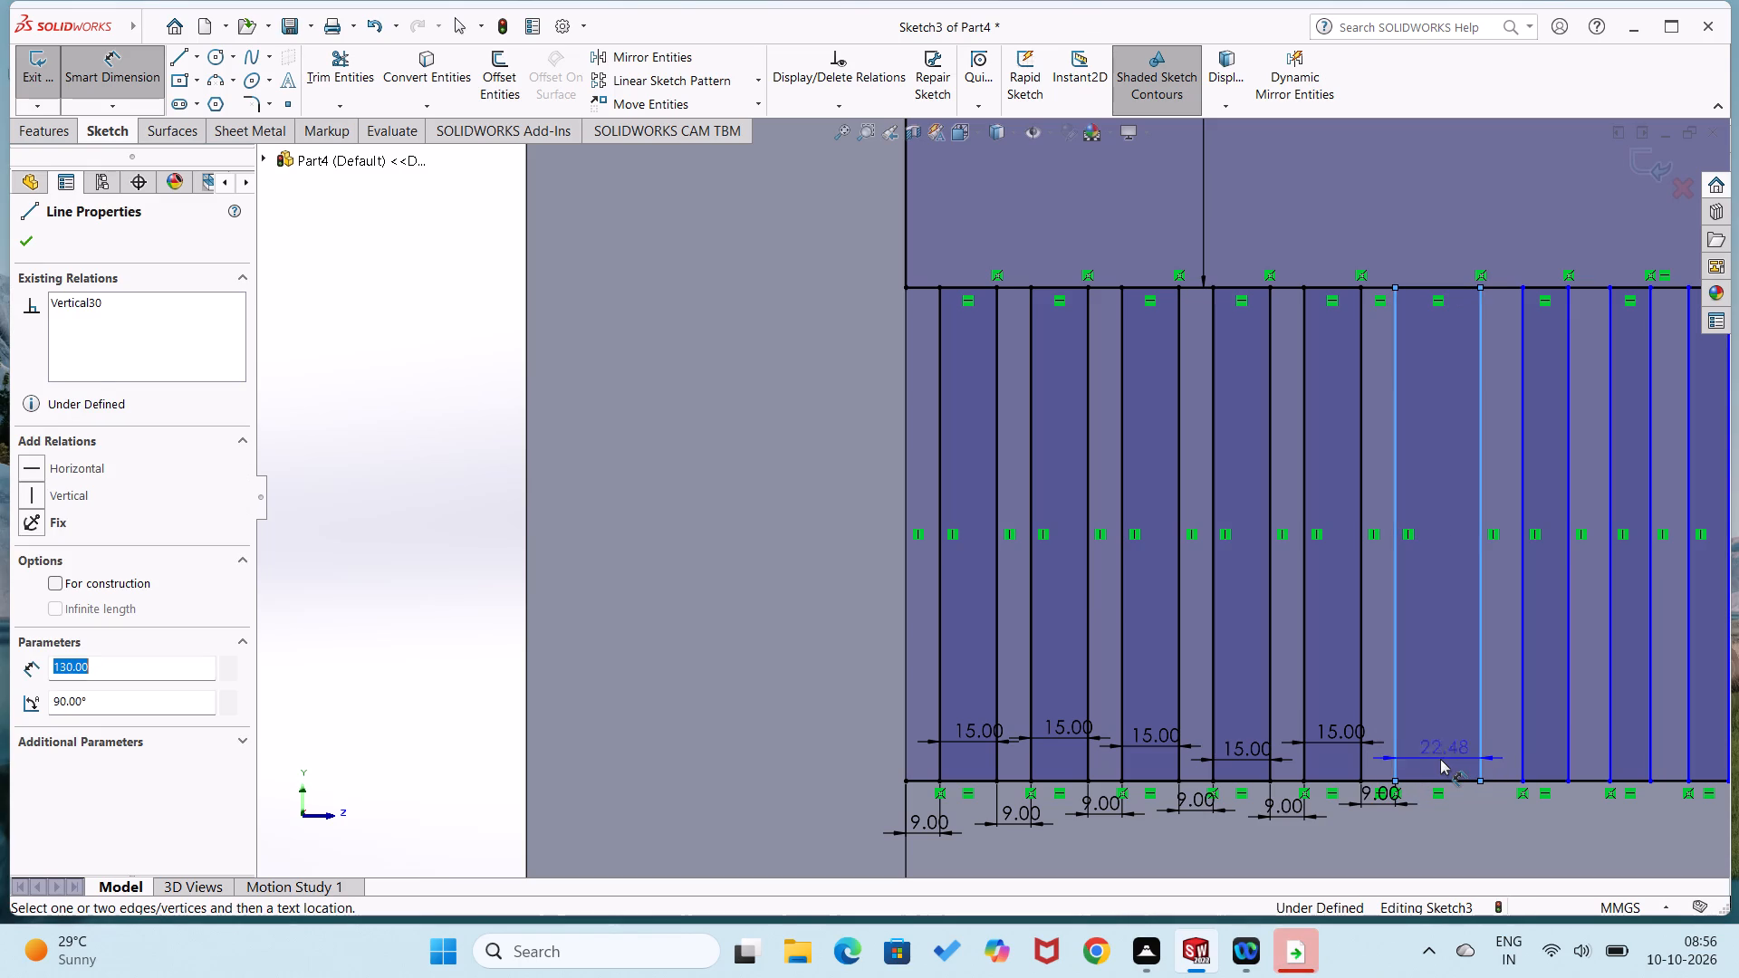
pyautogui.click(1438, 759)
pyautogui.write('05')
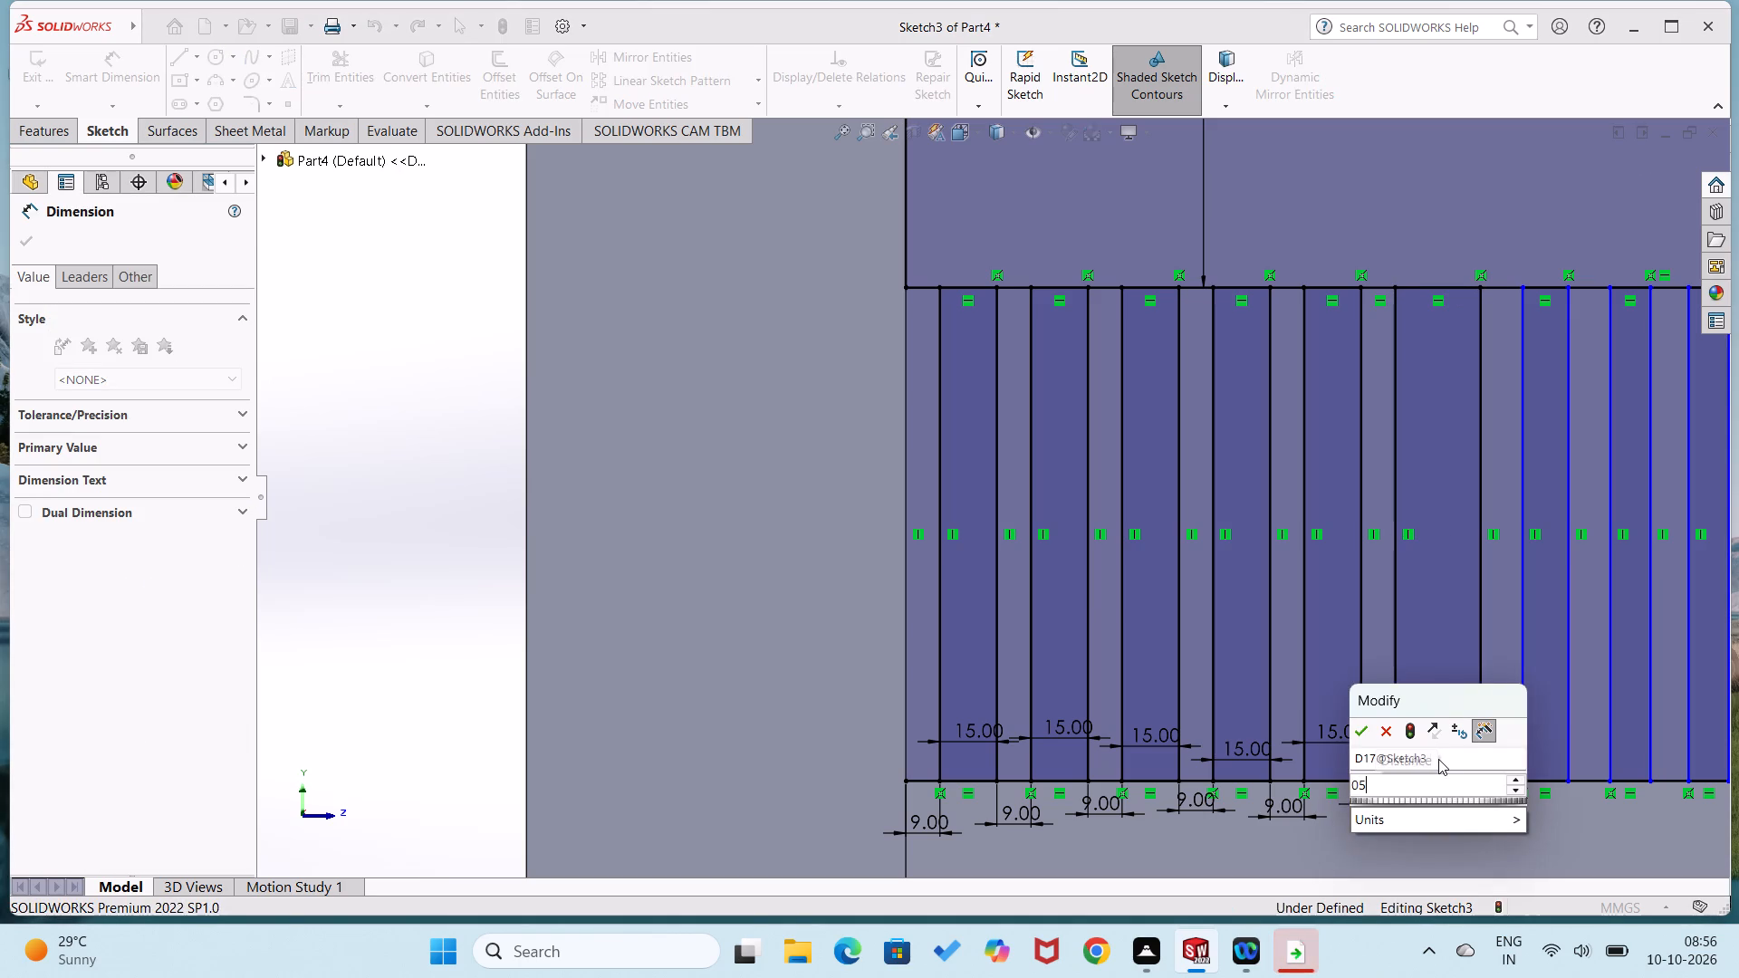
pyautogui.press('BackSpace')
pyautogui.press('BackSpace')
pyautogui.press('1')
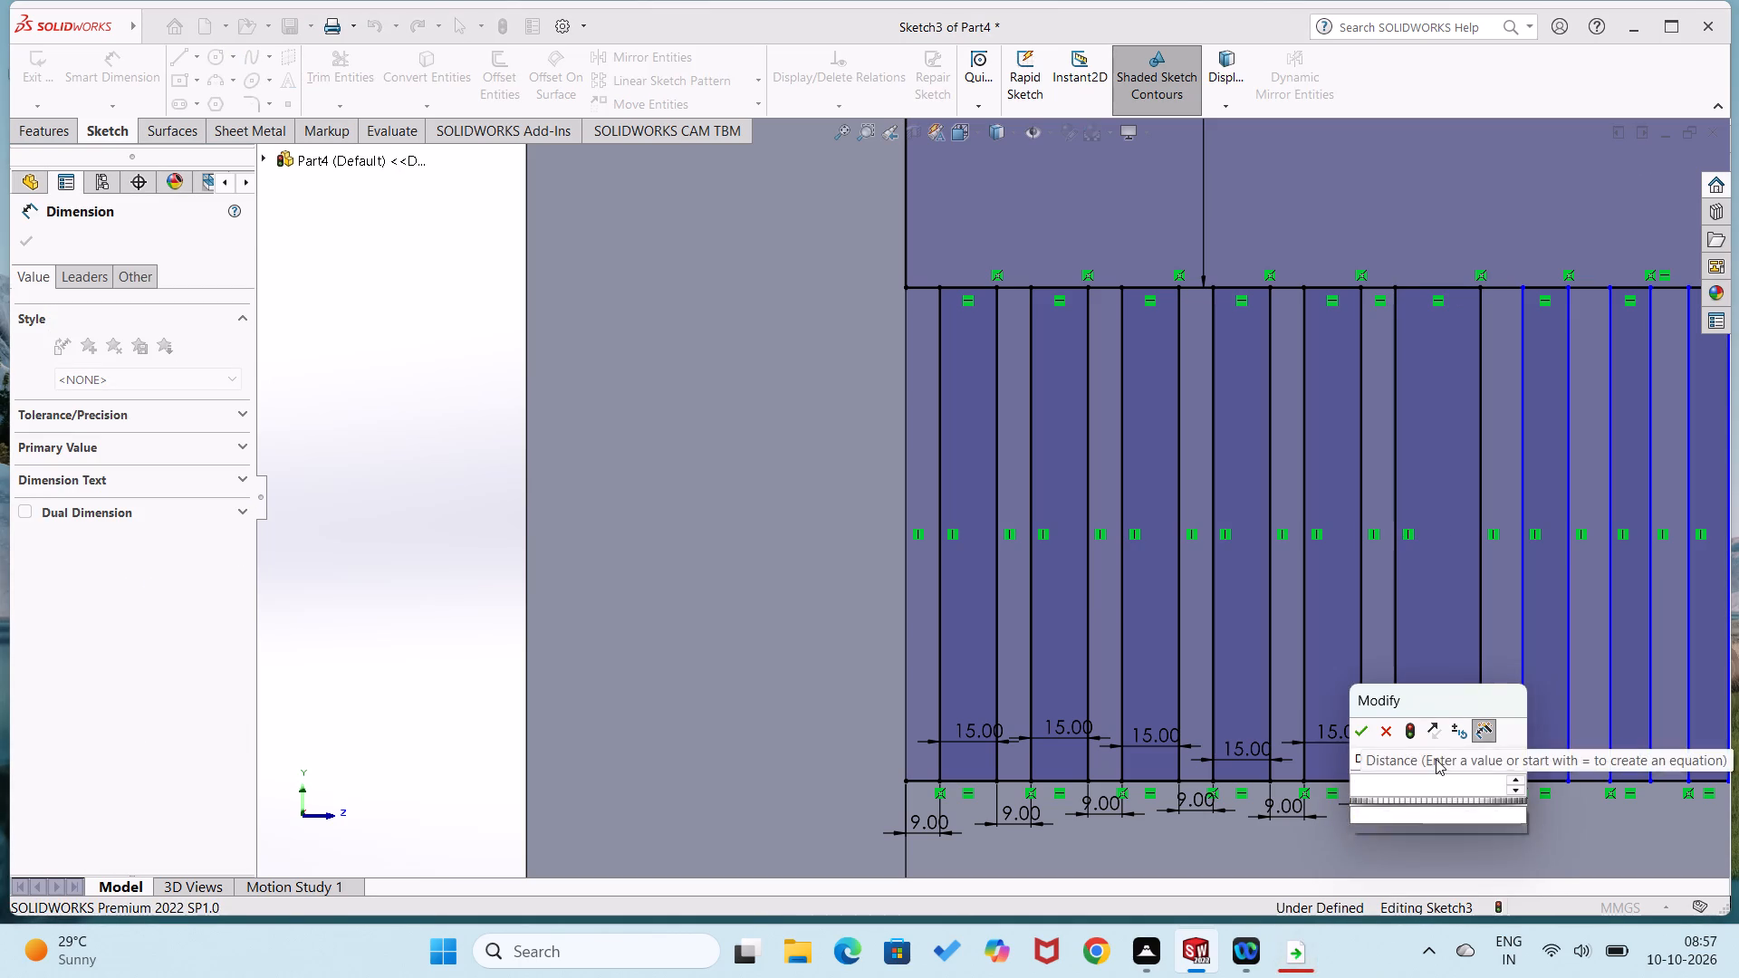
pyautogui.press('5')
pyautogui.press('Return')
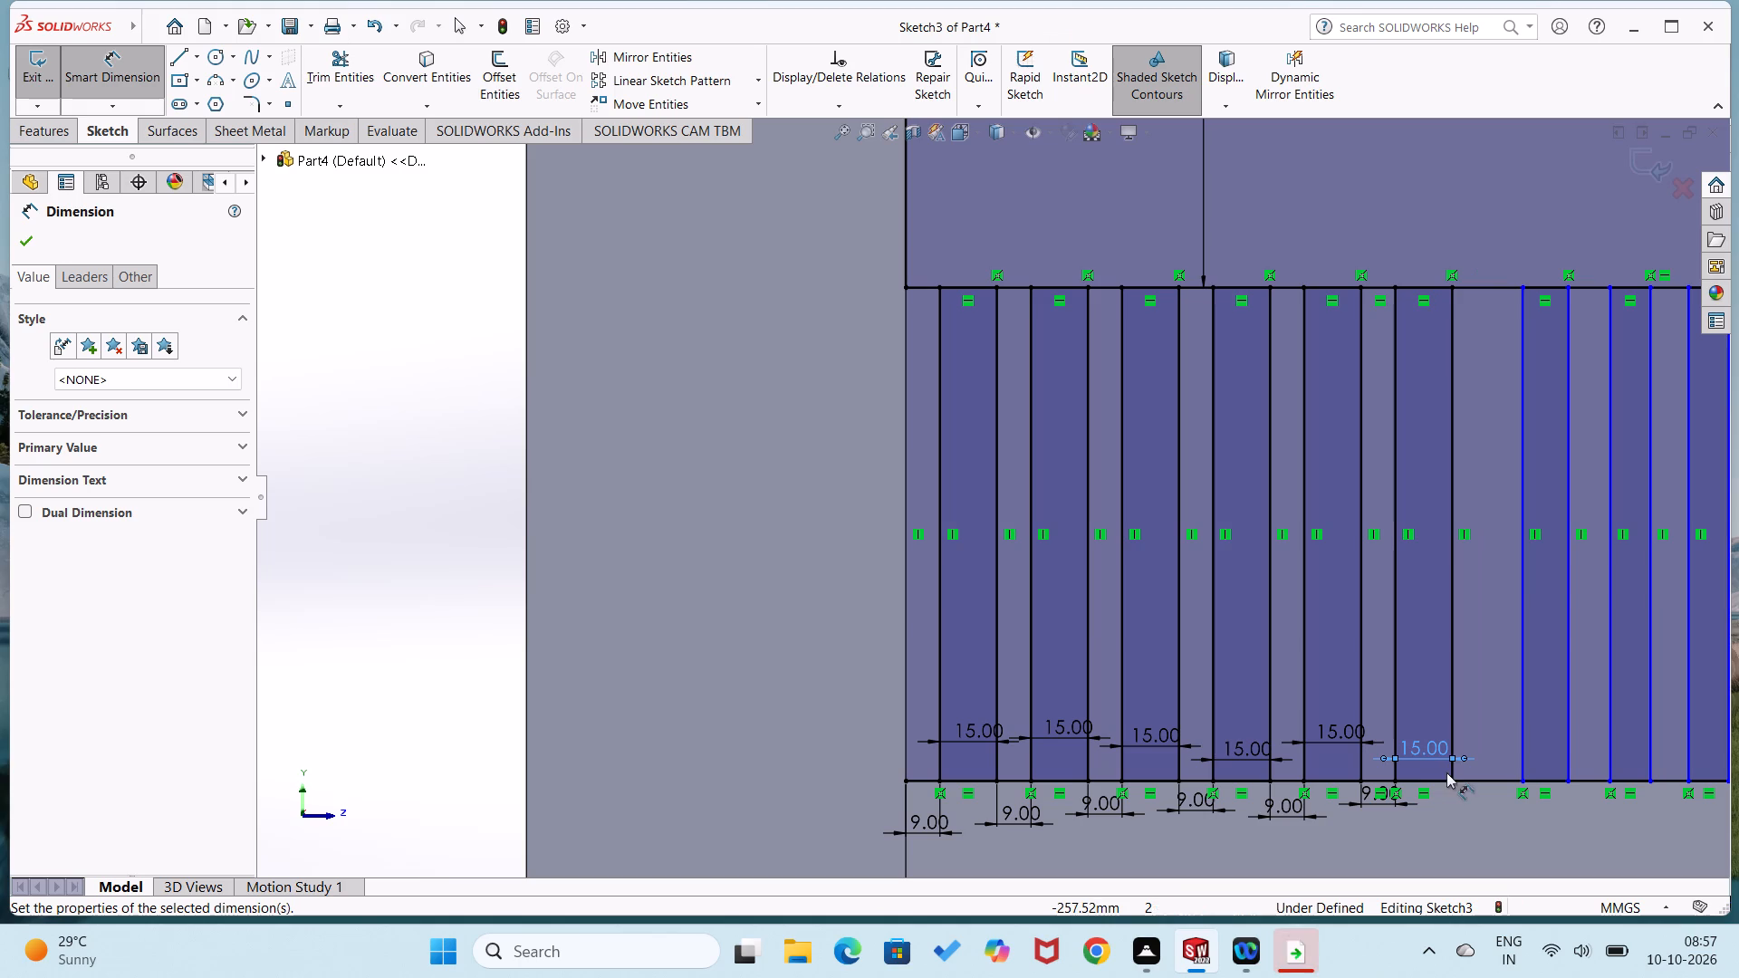
# Dimension the gap between the sixth and seventh narrow rectangles as 9 mm at their bottom corners.
pyautogui.click(1449, 778)
pyautogui.click(1528, 785)
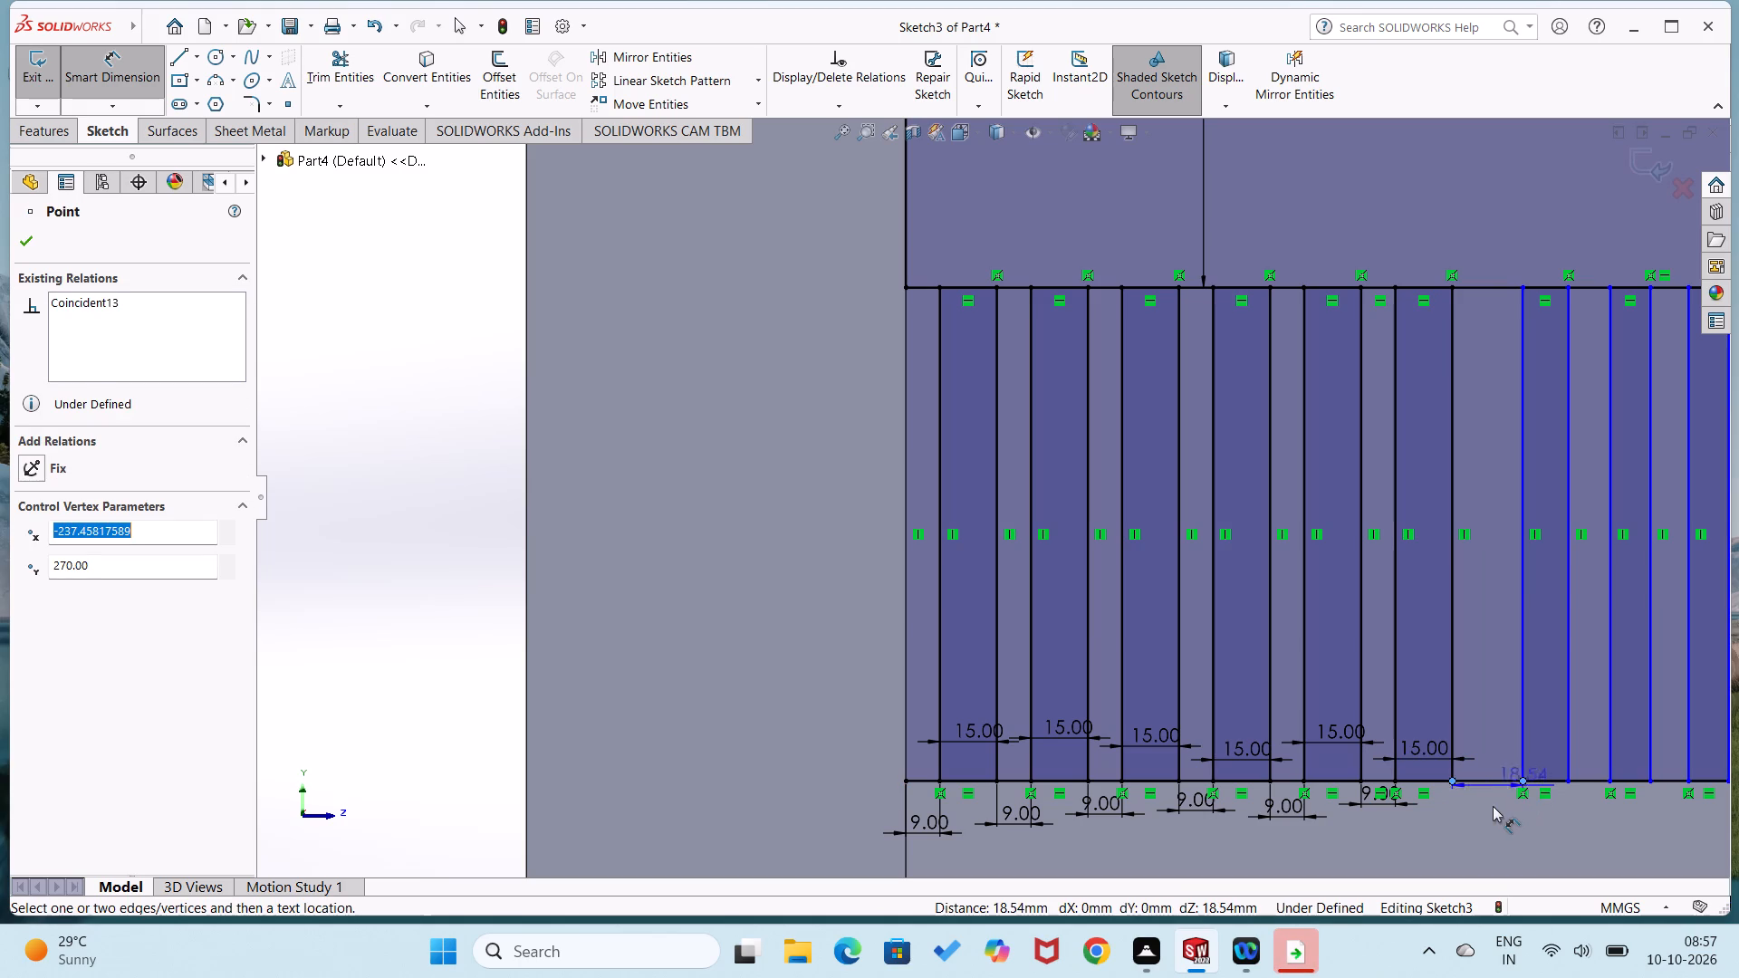
pyautogui.click(1492, 808)
pyautogui.press('9')
pyautogui.press('Return')
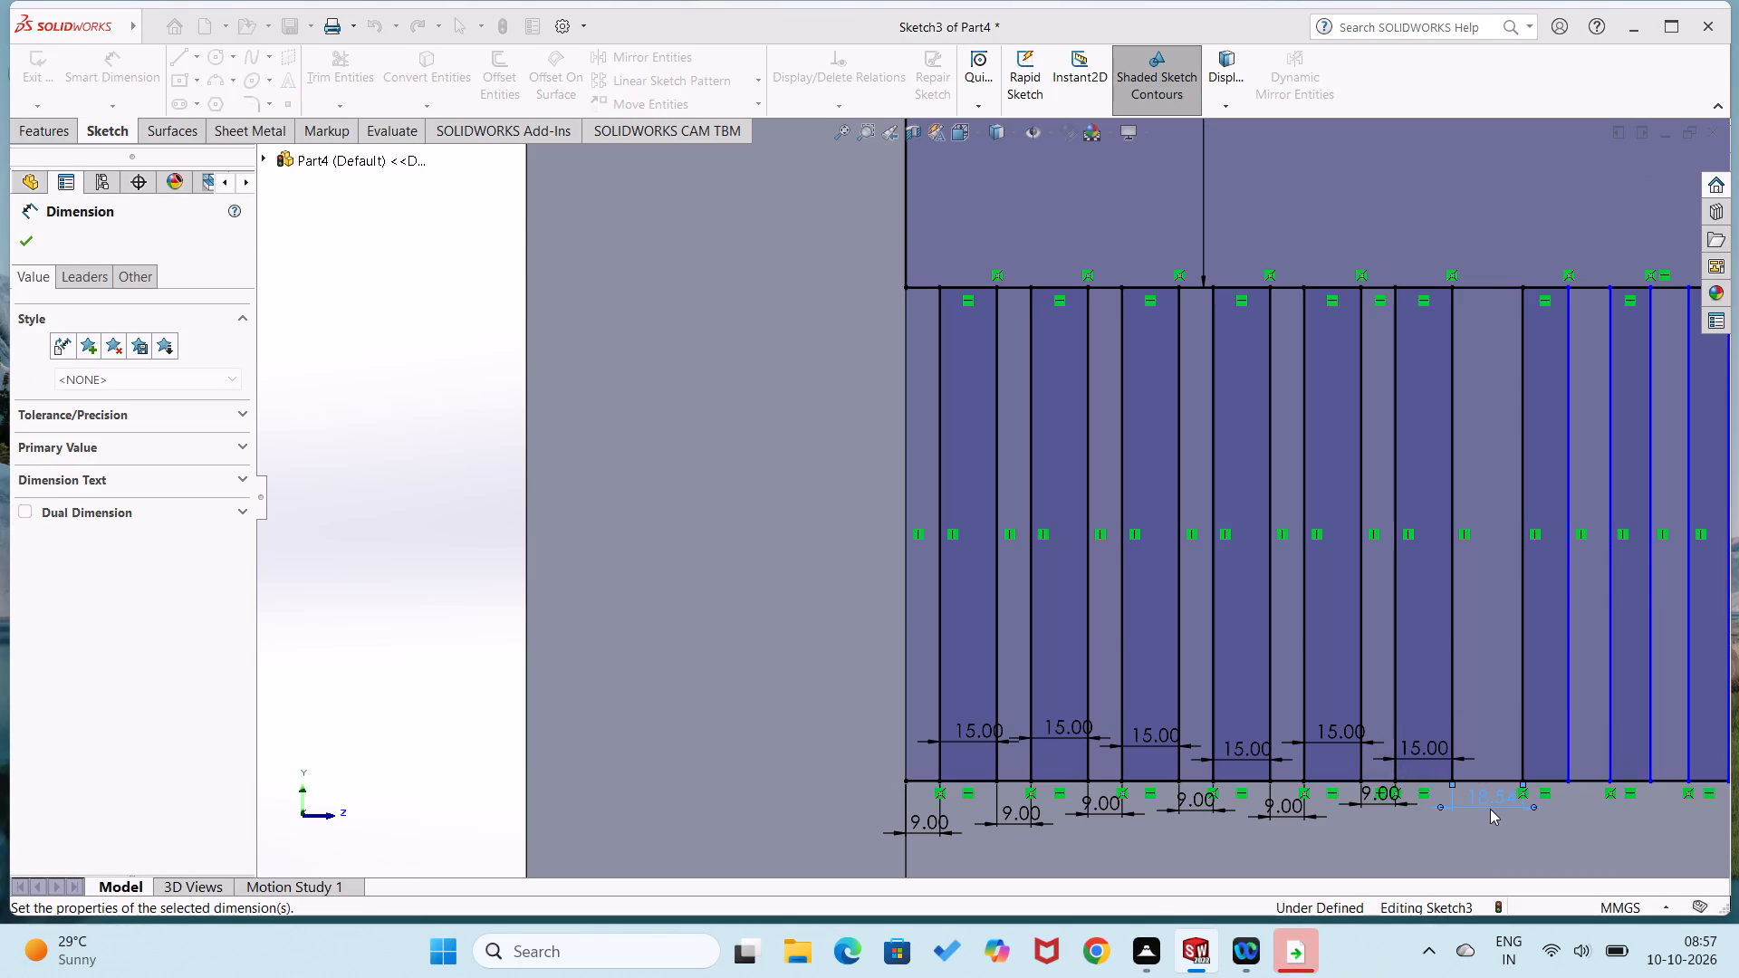
# Dimension the seventh narrow rectangle's width as 15 mm between its vertical sides.
pyautogui.click(1486, 755)
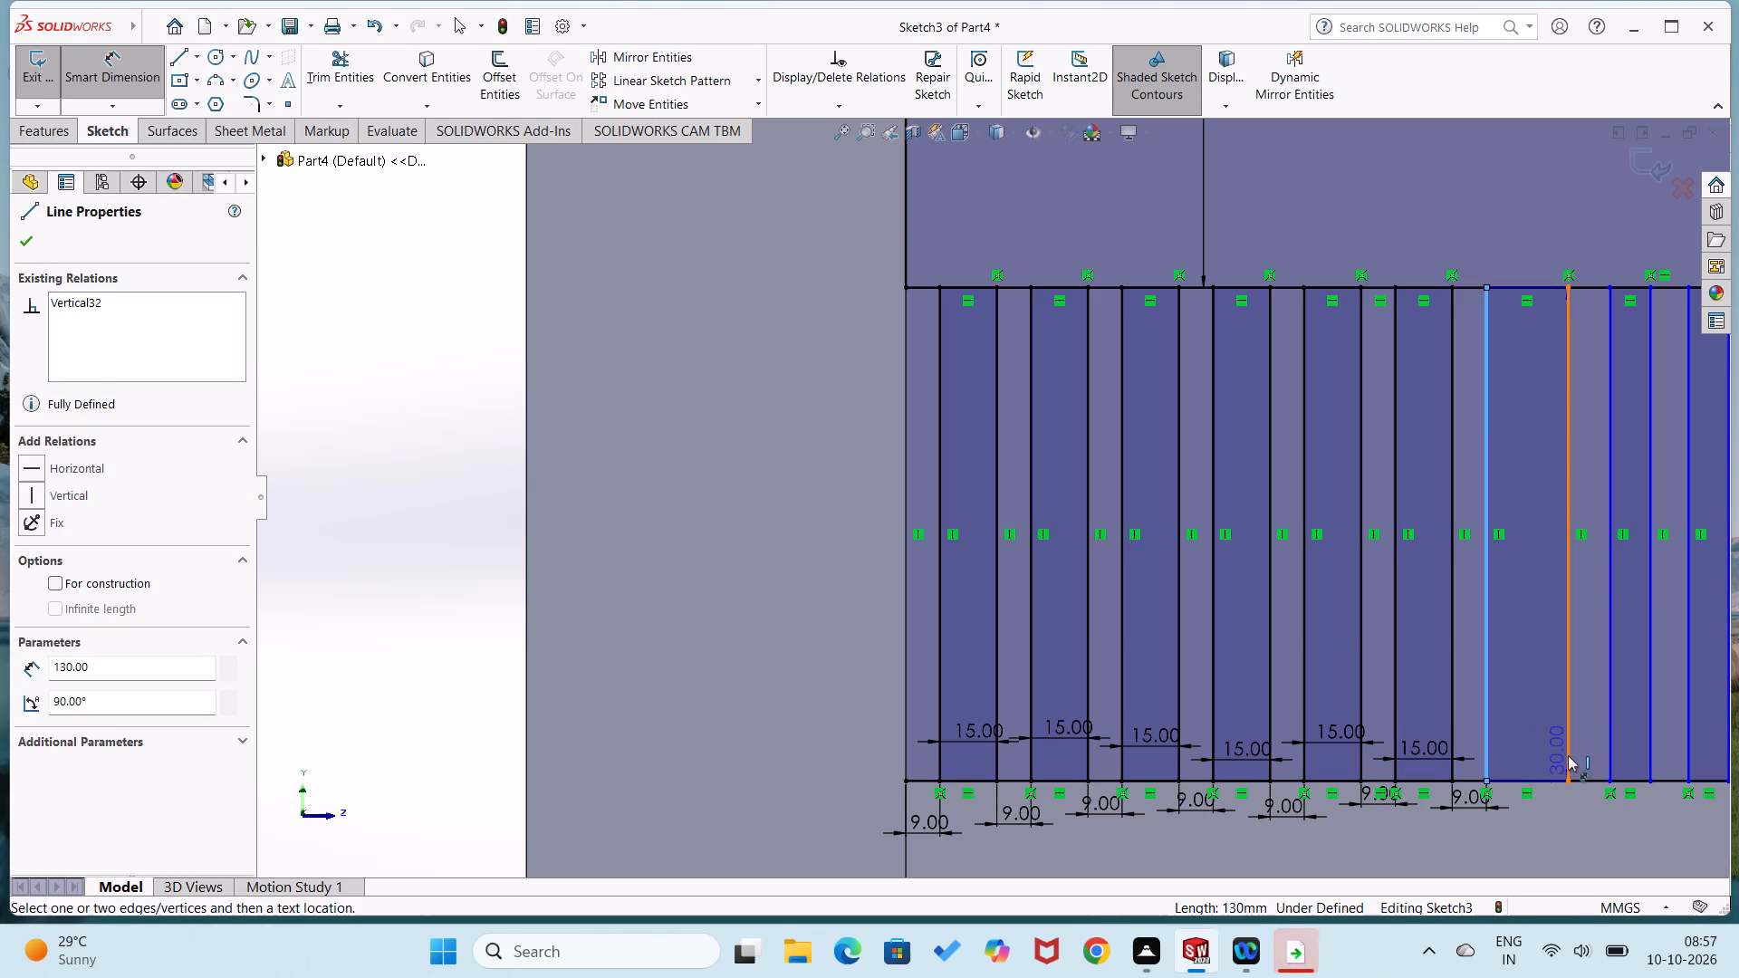
pyautogui.click(1568, 755)
pyautogui.click(1537, 748)
pyautogui.write('15')
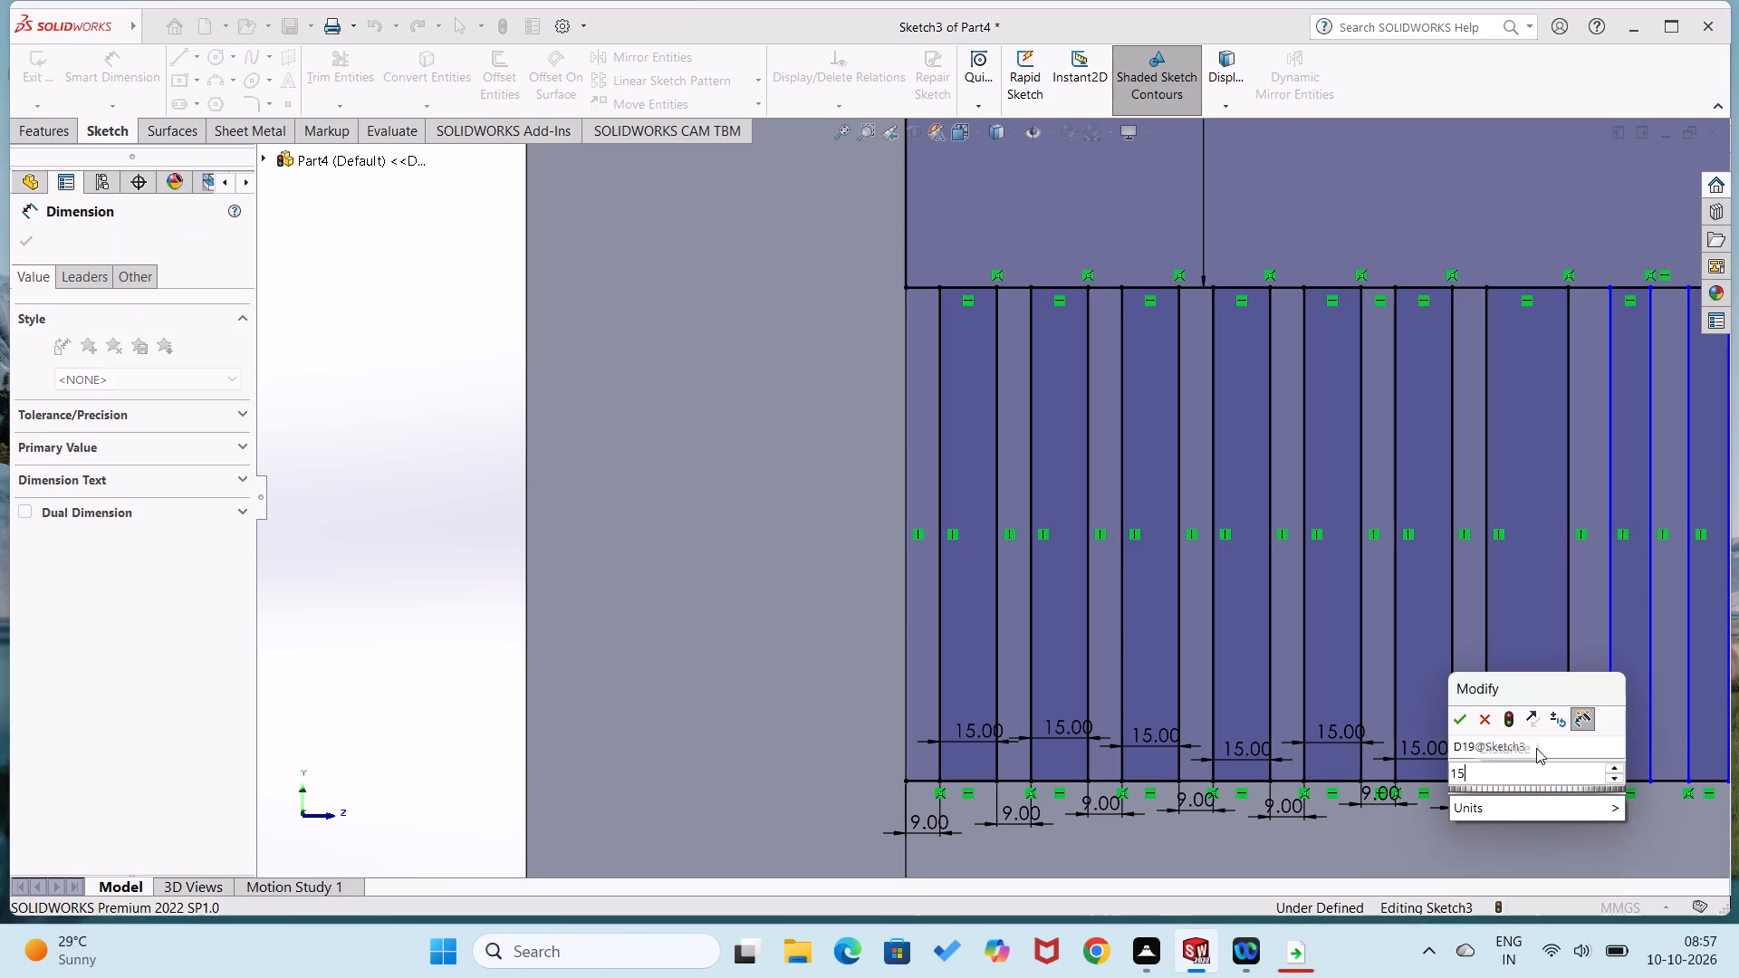
pyautogui.press('Return')
# Dimension the gap between the seventh and eighth narrow rectangles as 9 mm at their bottom corners.
pyautogui.scroll(3, 1629, 774)
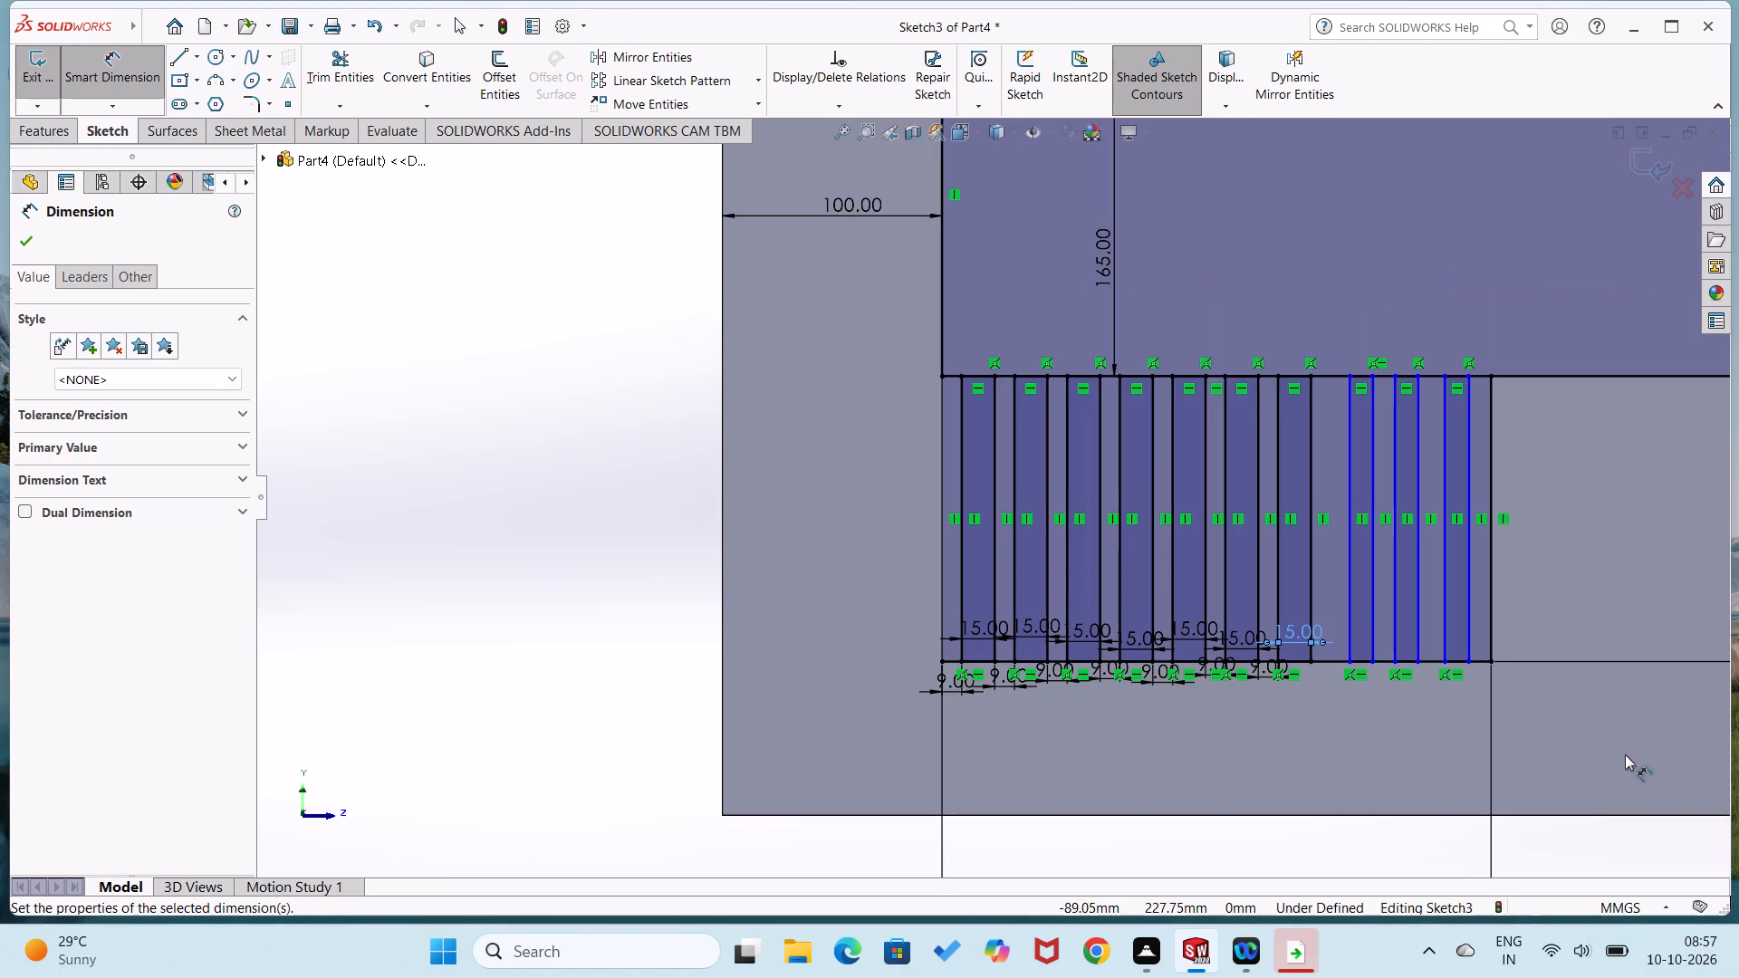
pyautogui.scroll(-4, 1417, 669)
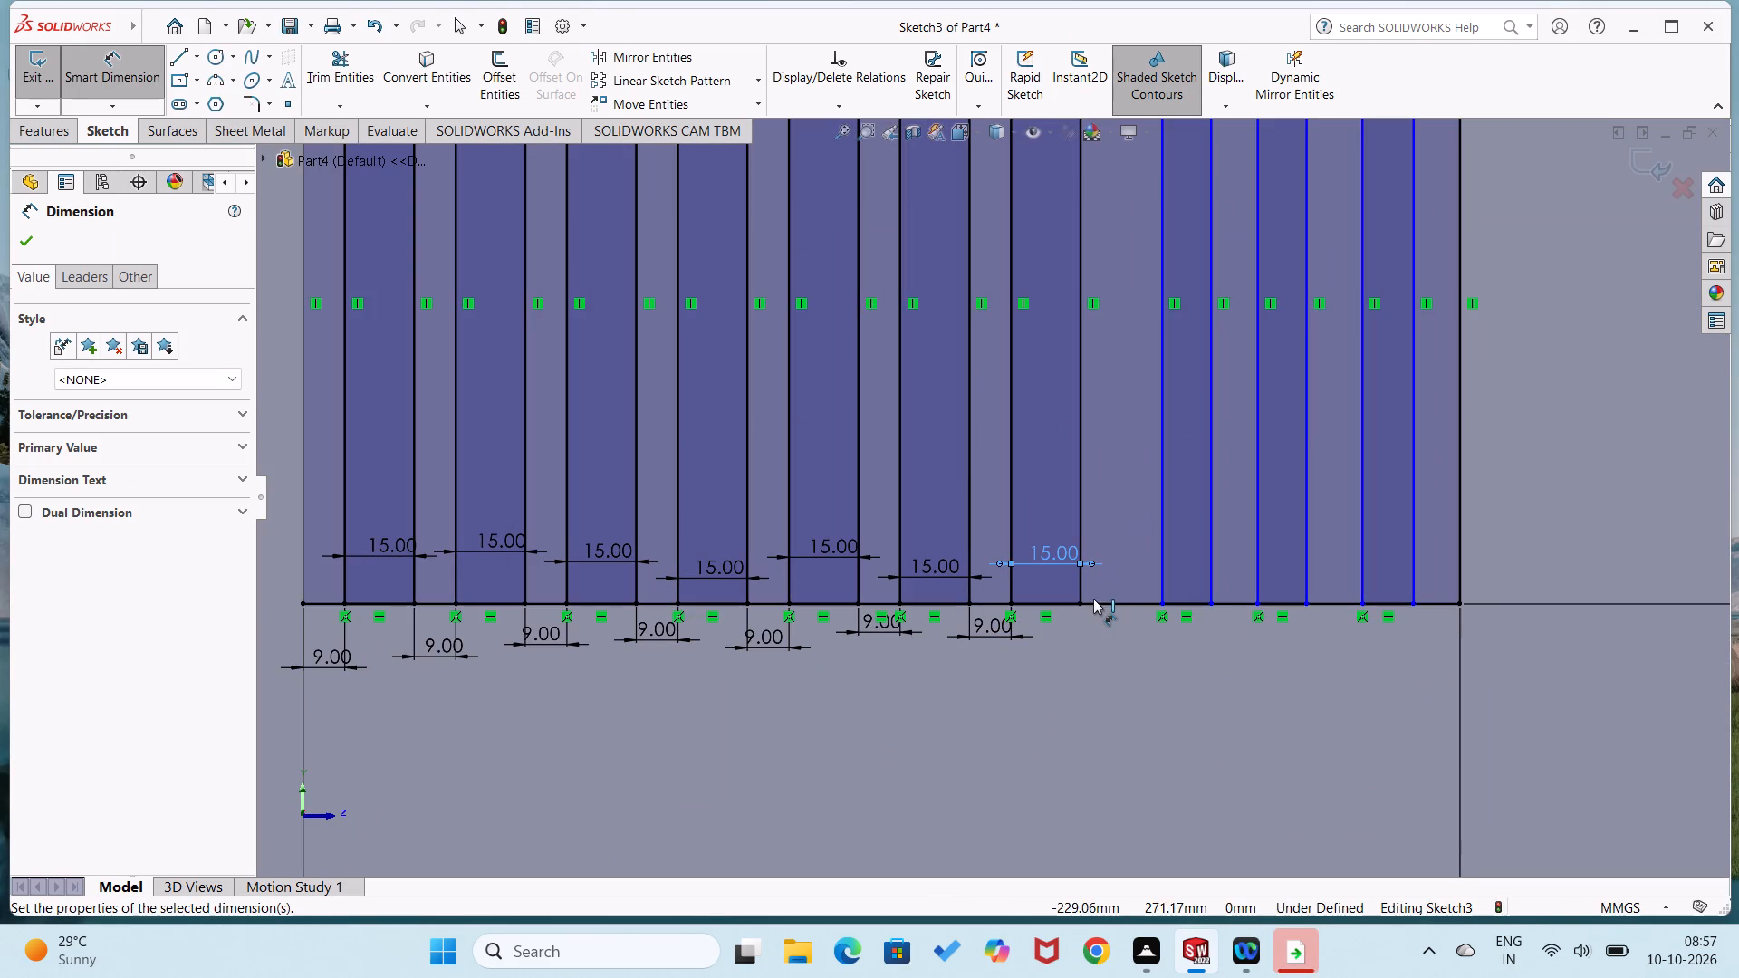
pyautogui.click(1081, 601)
pyautogui.click(1159, 601)
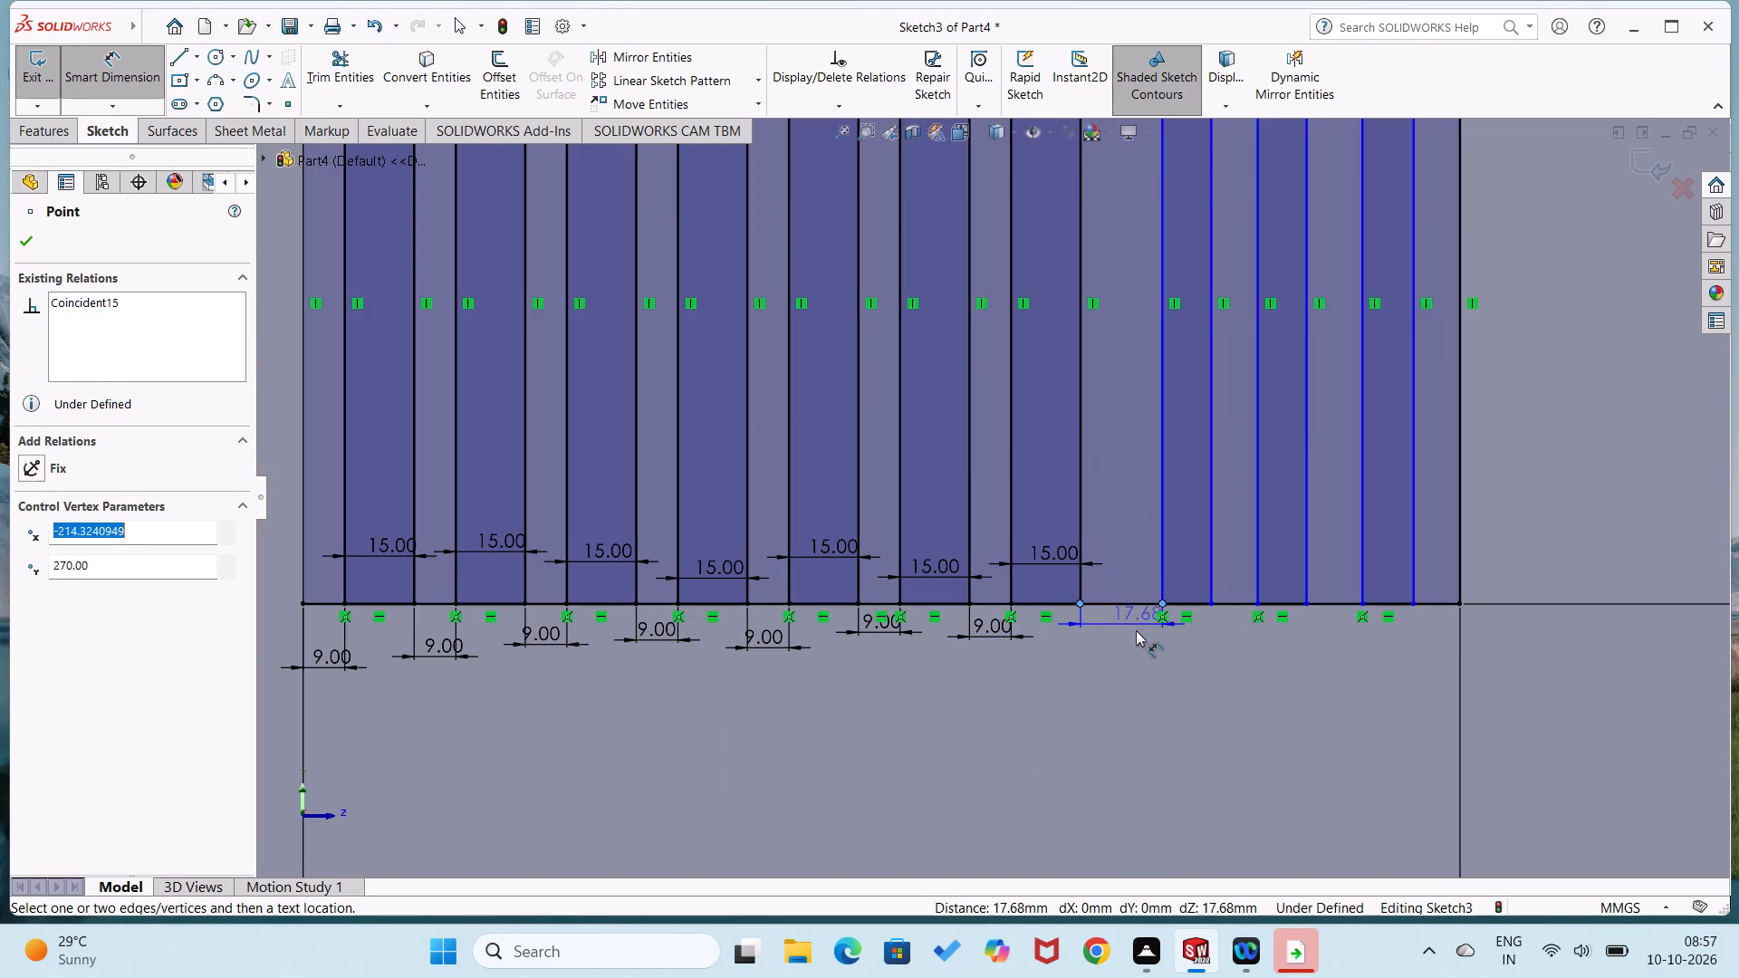
pyautogui.click(1136, 631)
pyautogui.press('6')
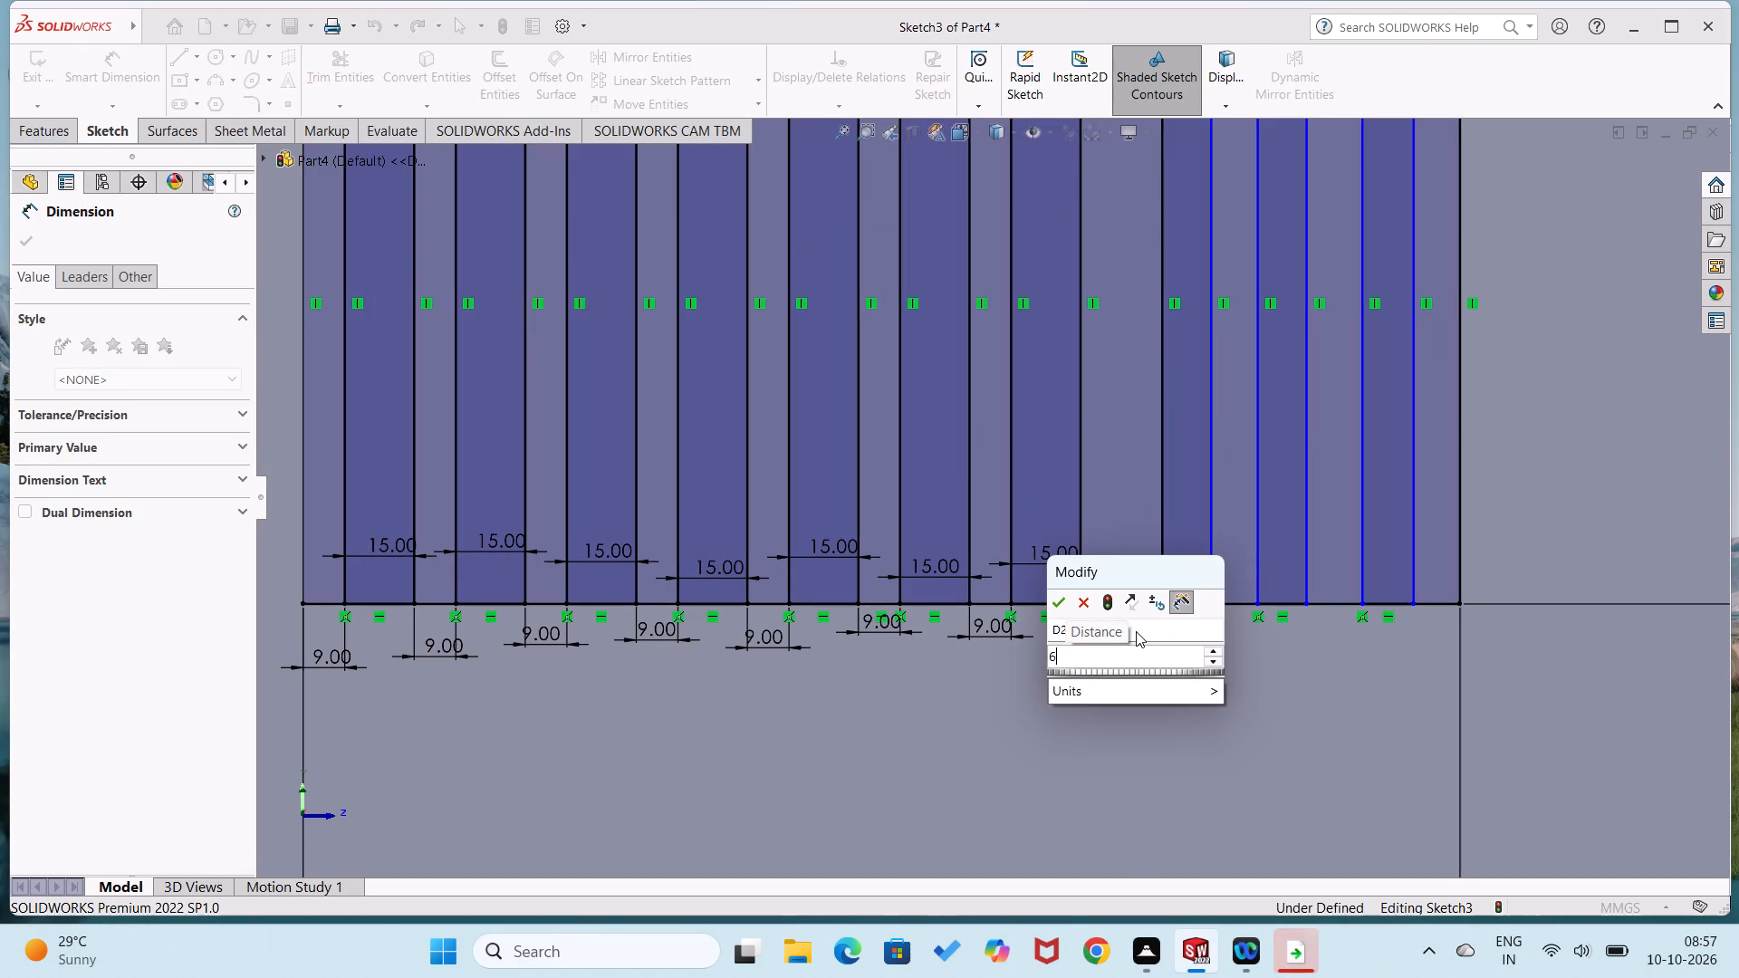
pyautogui.press('BackSpace')
pyautogui.press('9')
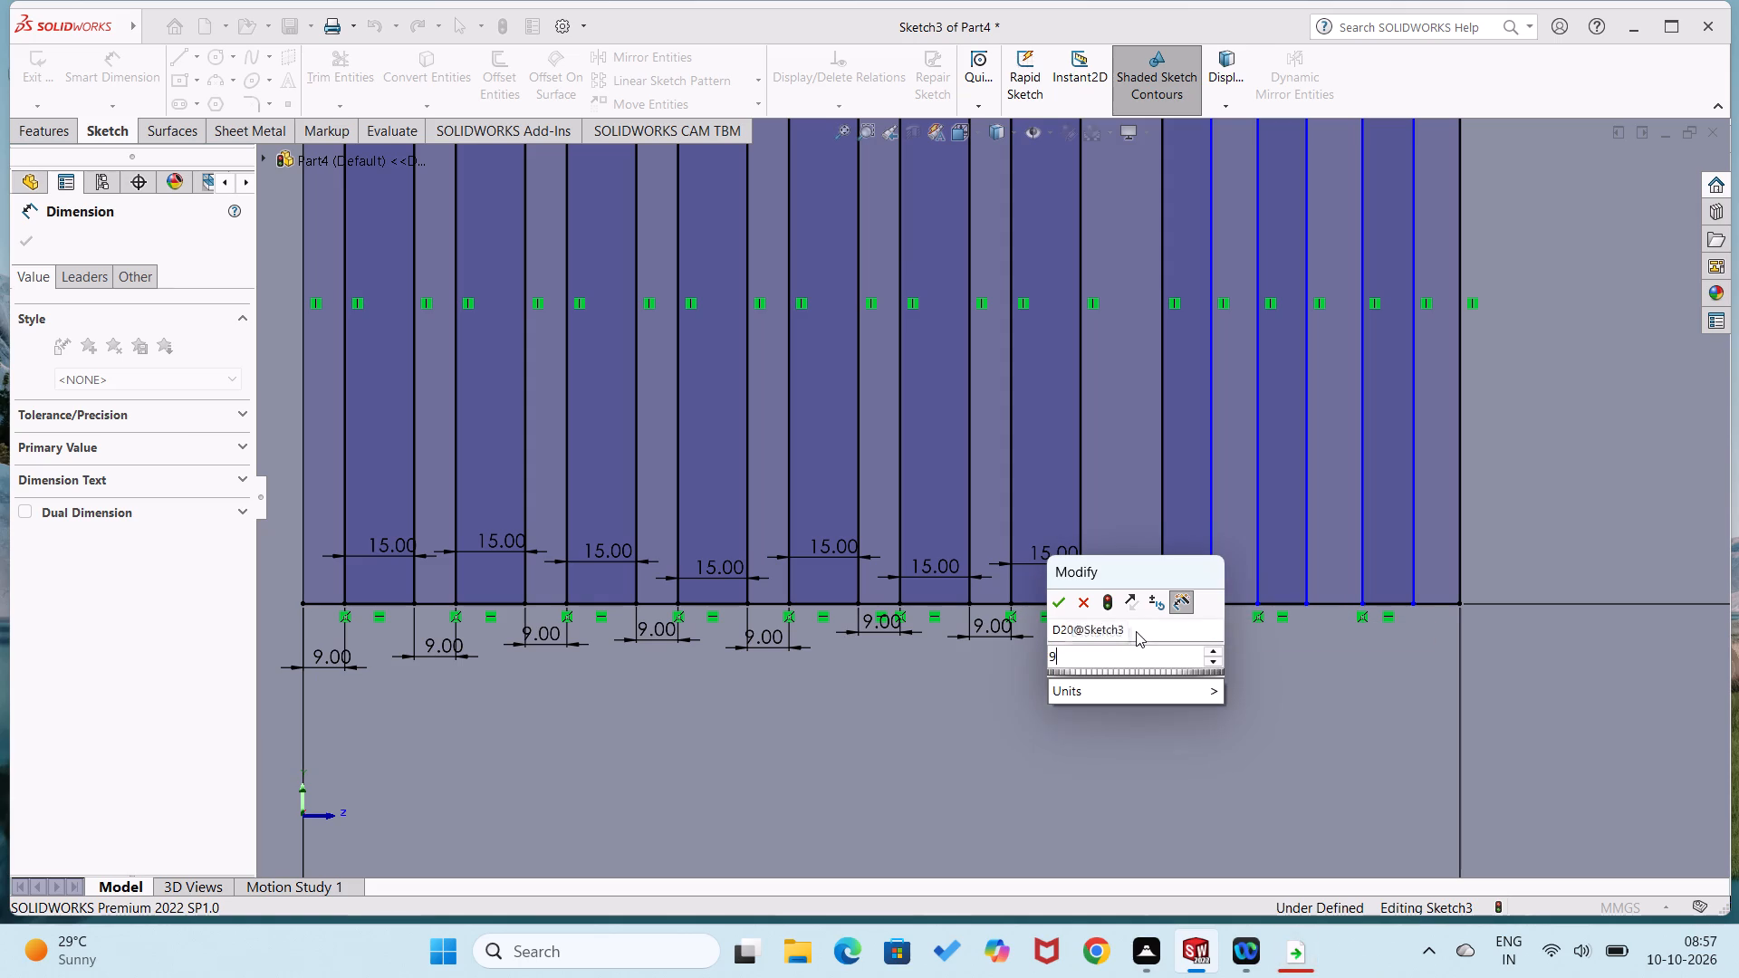
pyautogui.press('Return')
# Dimension the eighth narrow rectangle's width as 15 mm between its vertical sides.
pyautogui.click(1123, 574)
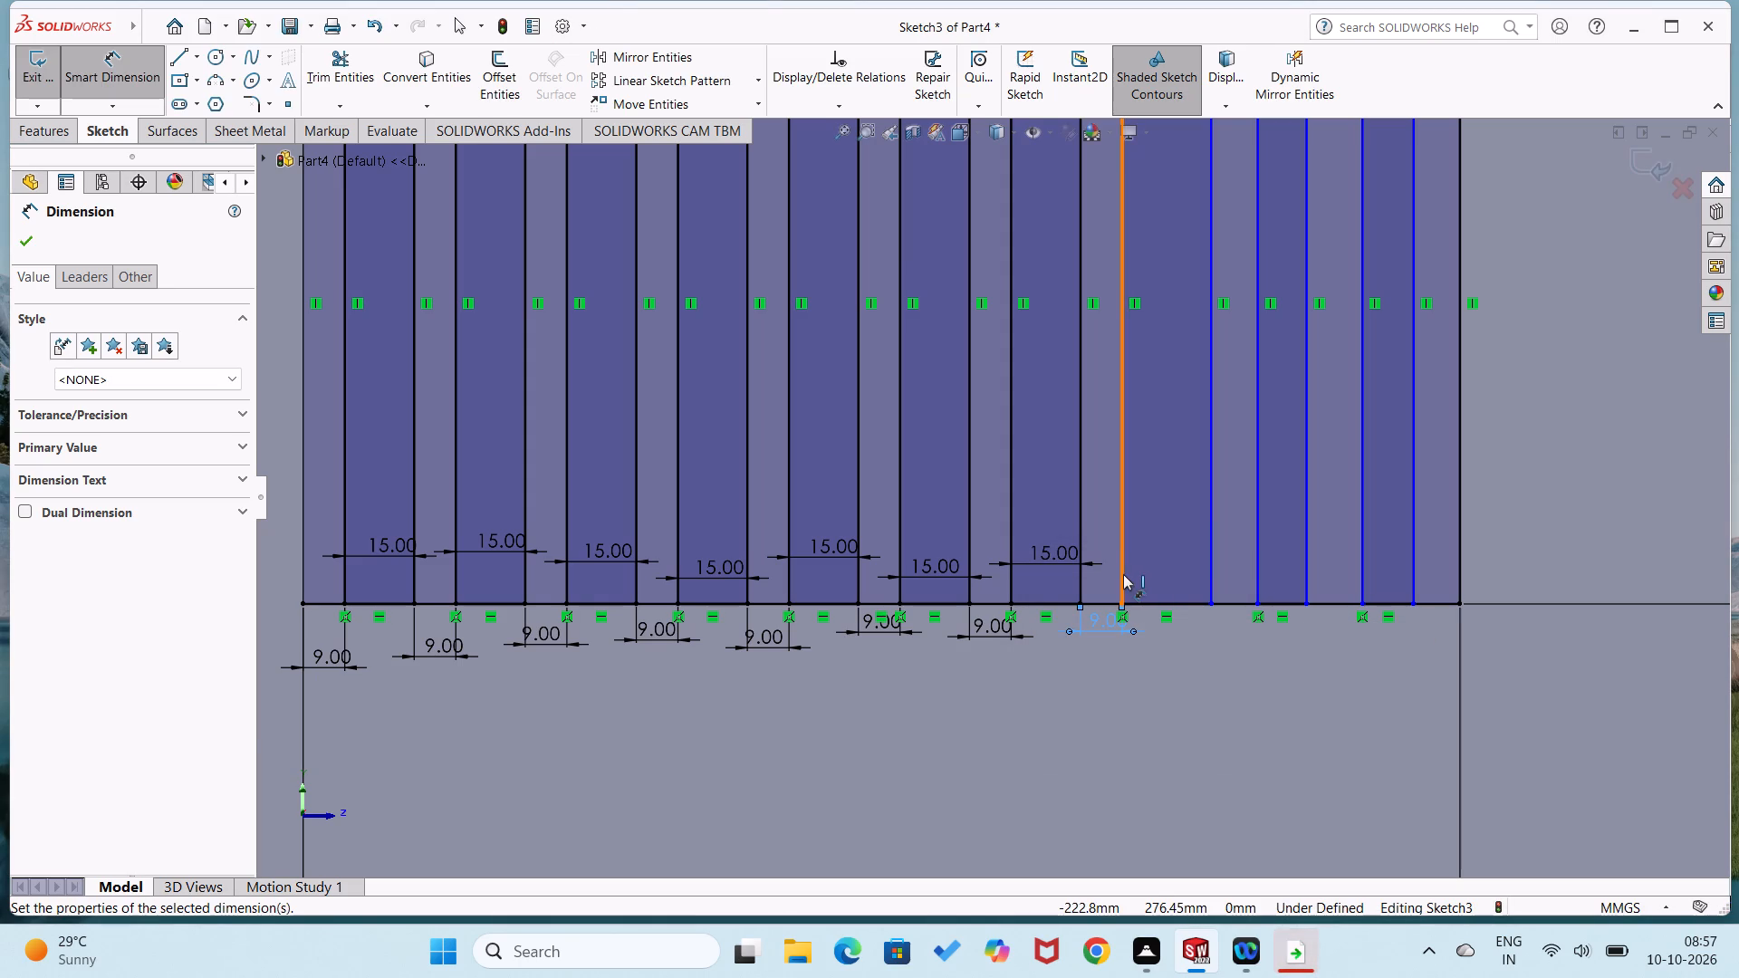
pyautogui.click(1211, 573)
pyautogui.click(1176, 582)
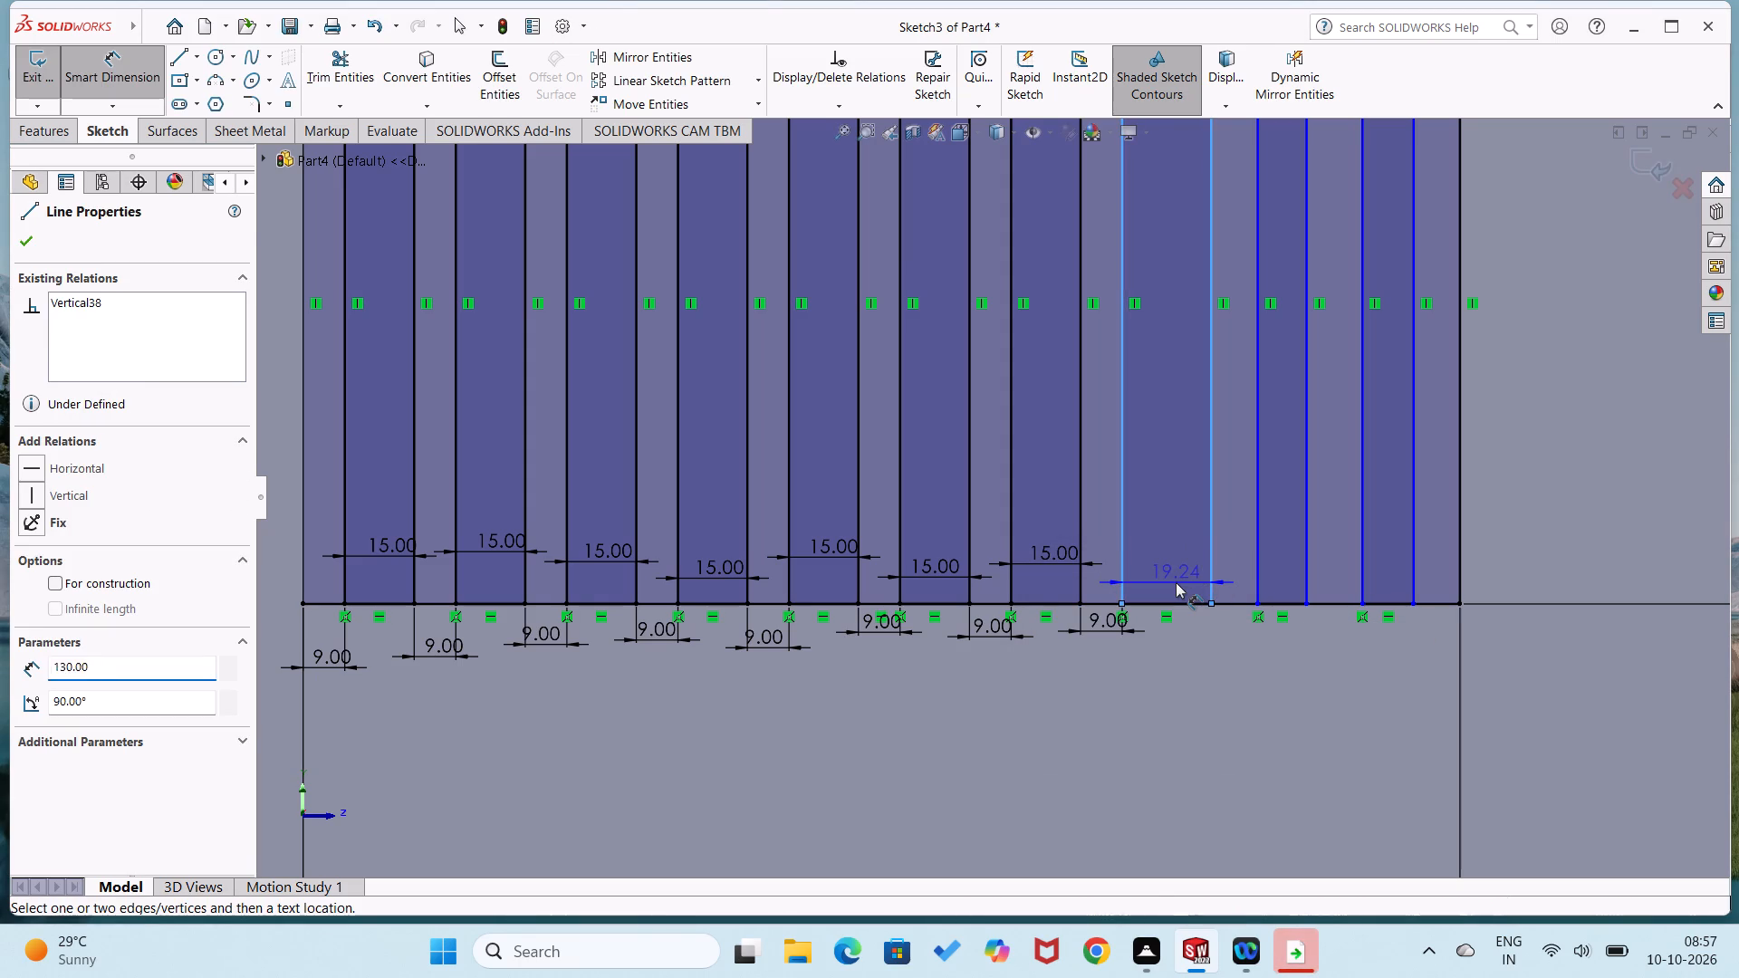
pyautogui.write('15')
pyautogui.press('Return')
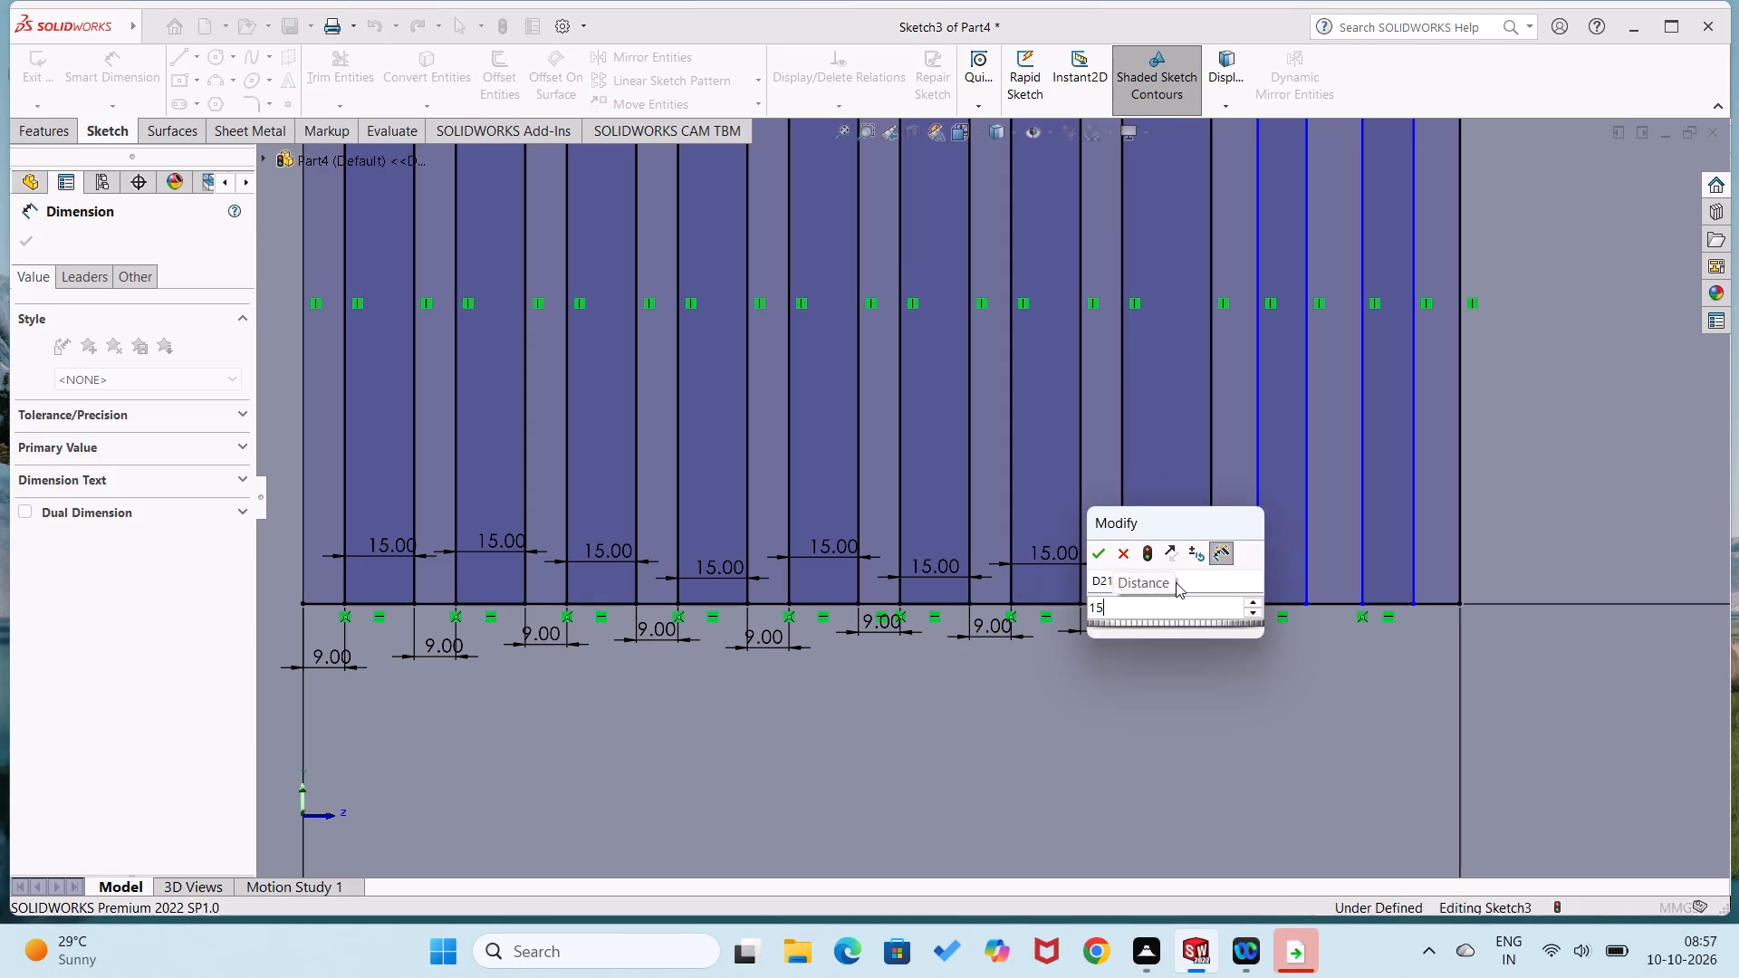
# Dimension the gap between the eighth and ninth narrow rectangles as 9 mm at their bottom corners.
pyautogui.click(1185, 607)
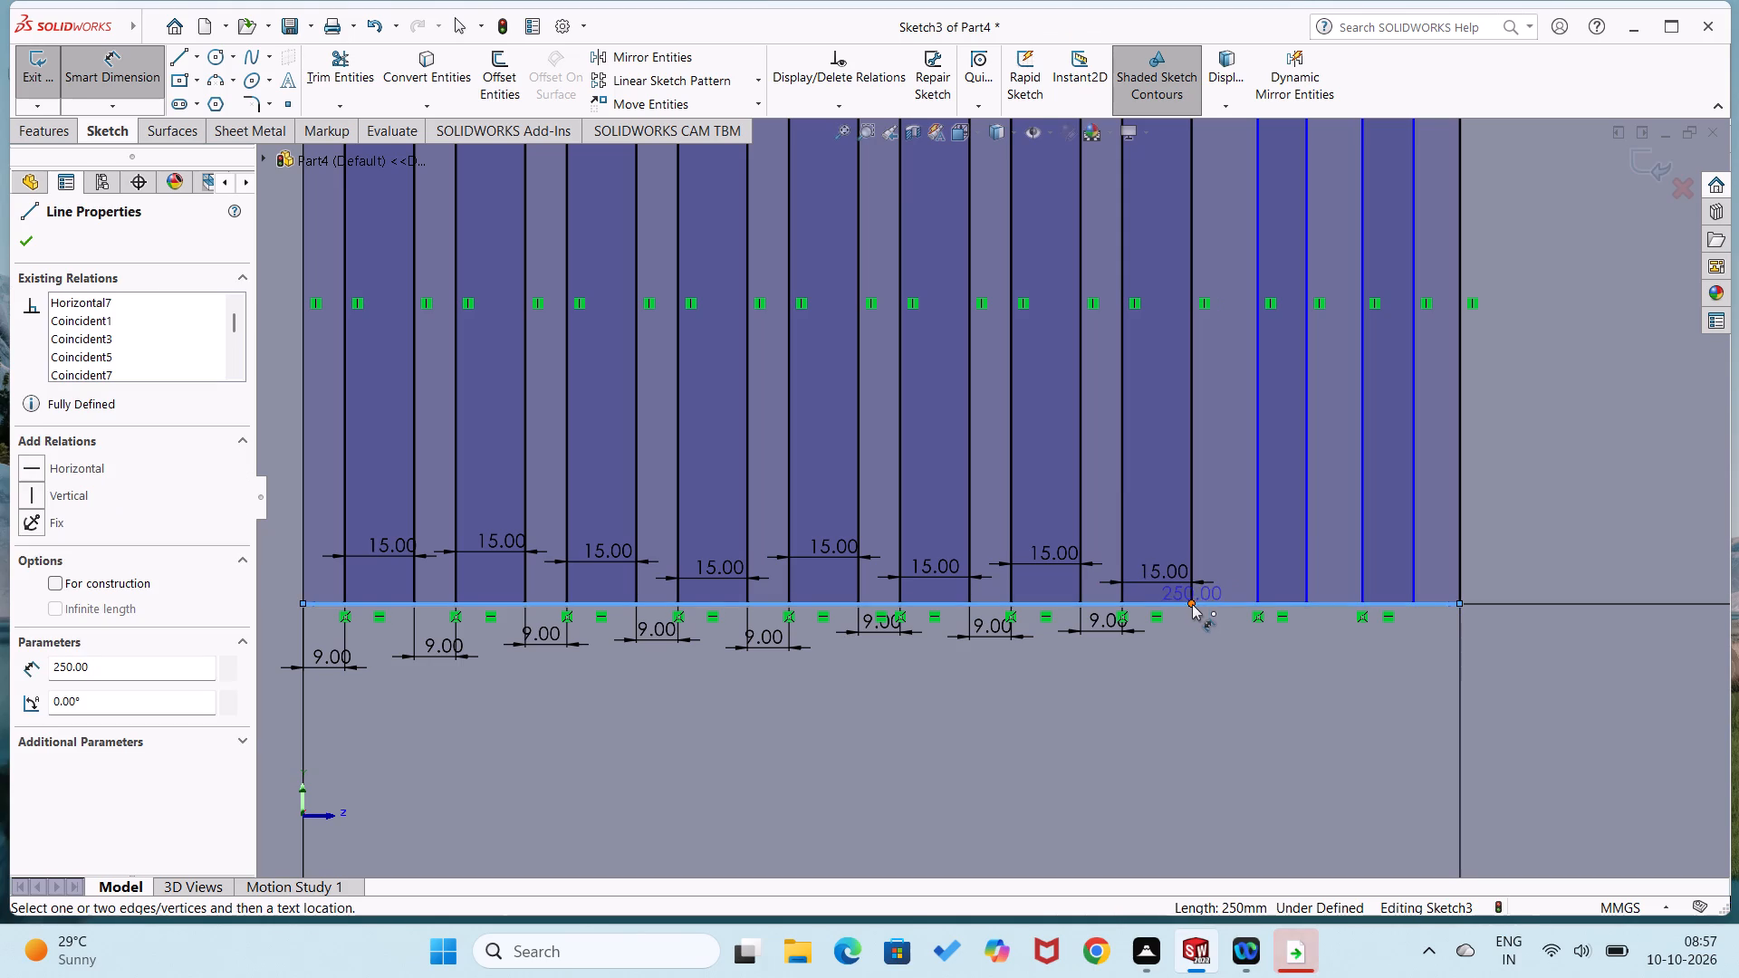
pyautogui.press('Escape')
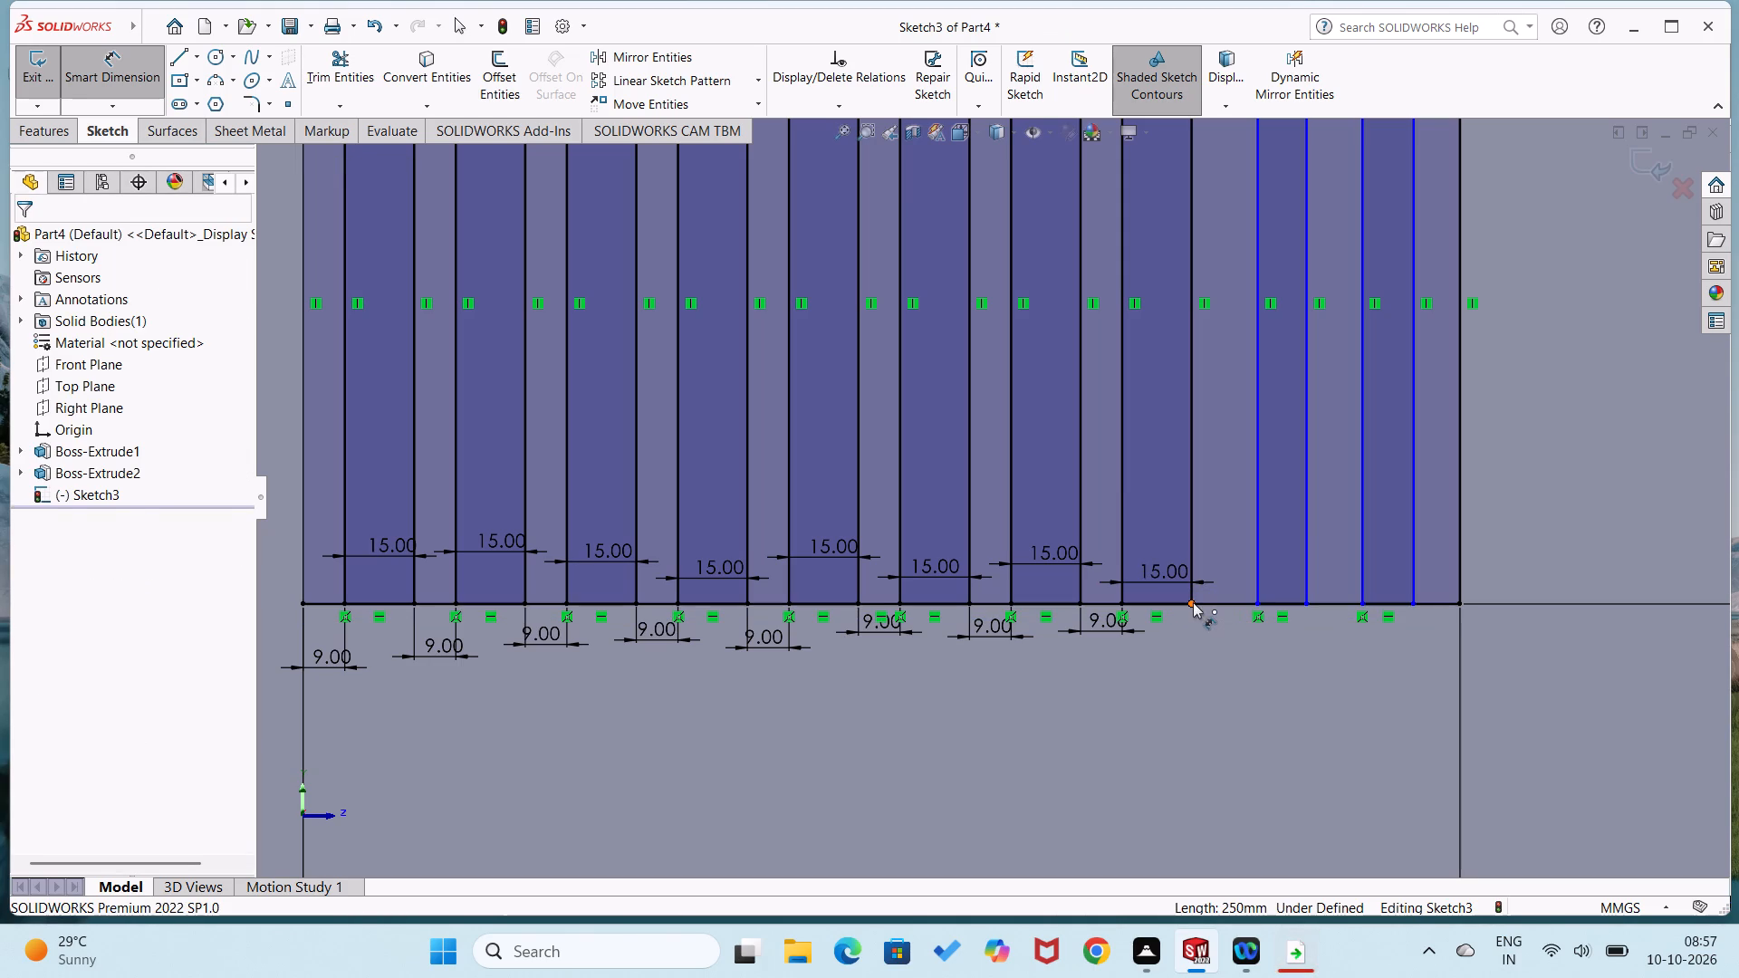
pyautogui.click(1191, 601)
pyautogui.click(1255, 606)
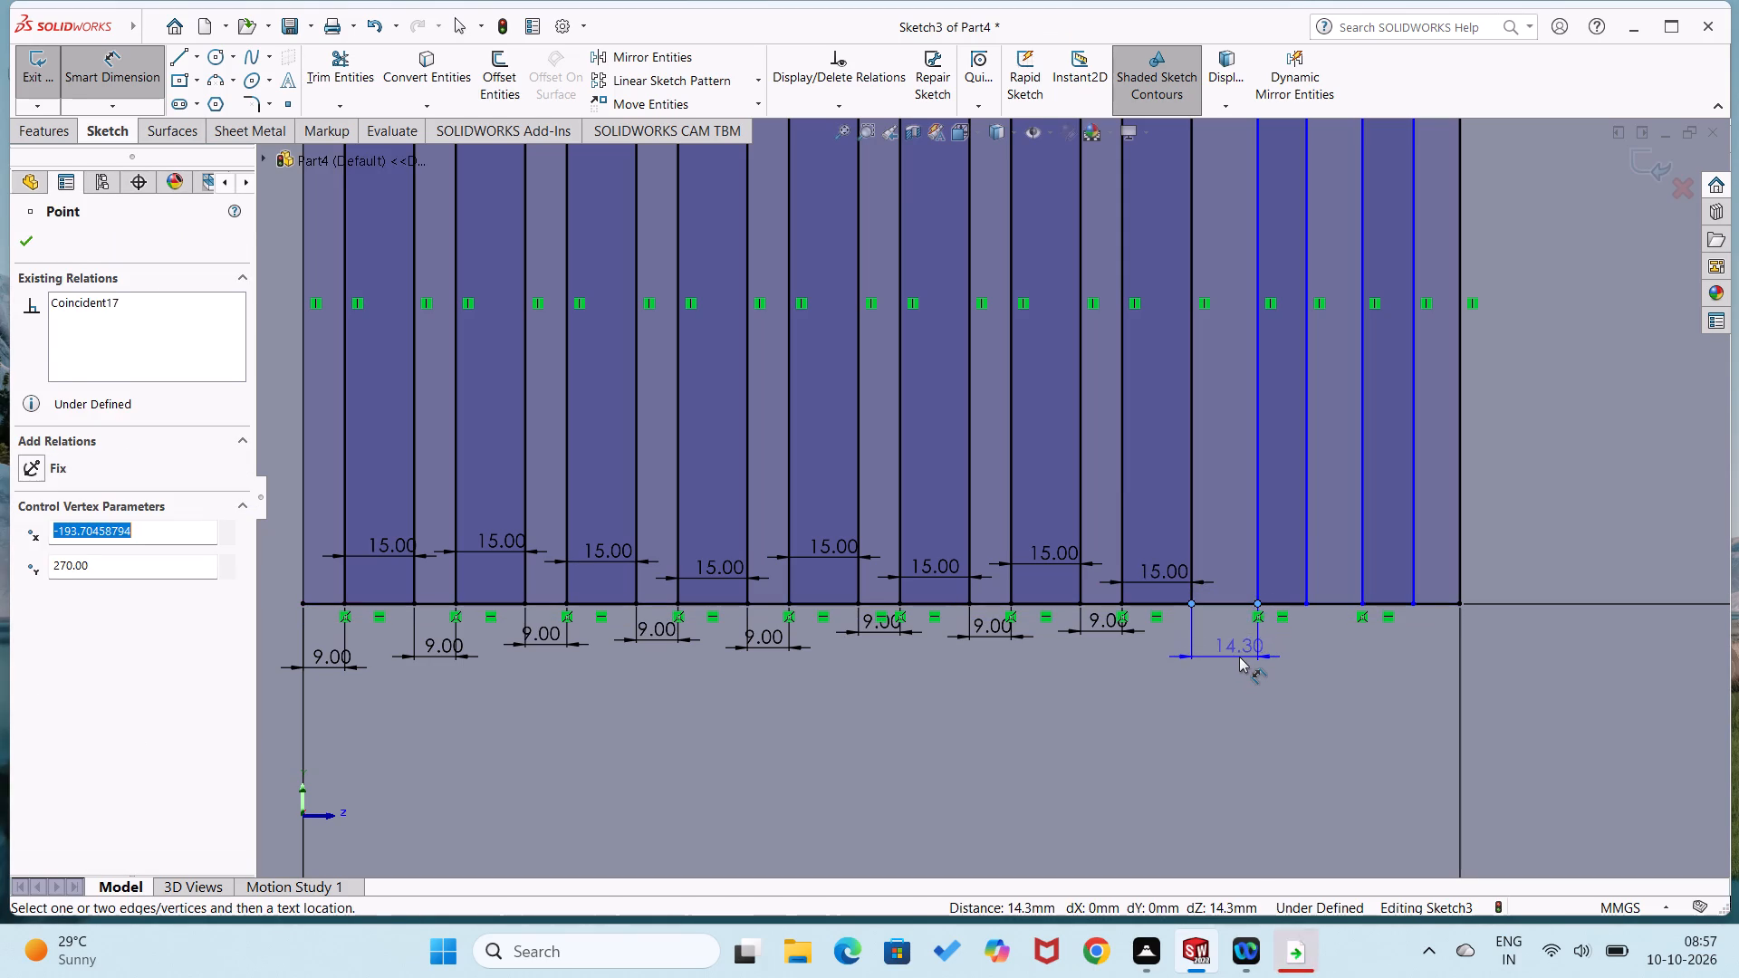
pyautogui.click(1239, 657)
pyautogui.press('9')
pyautogui.press('Return')
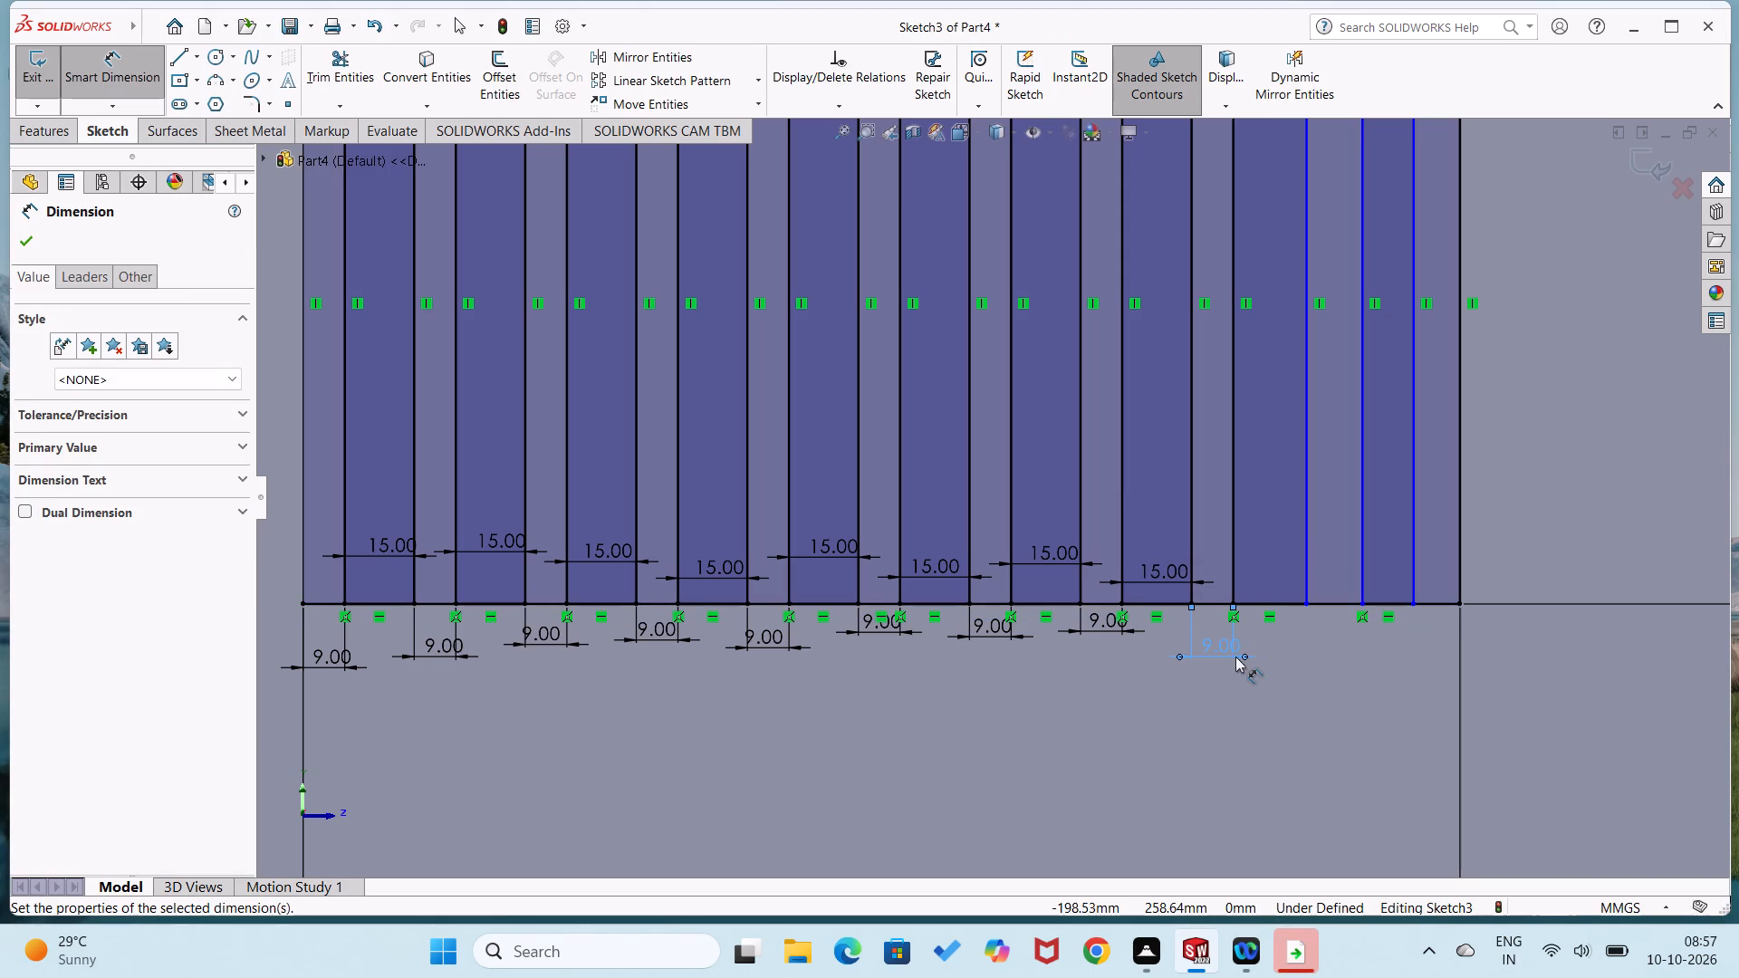
# Dimension the ninth narrow rectangle's width as 15 mm between its vertical sides.
pyautogui.click(1229, 558)
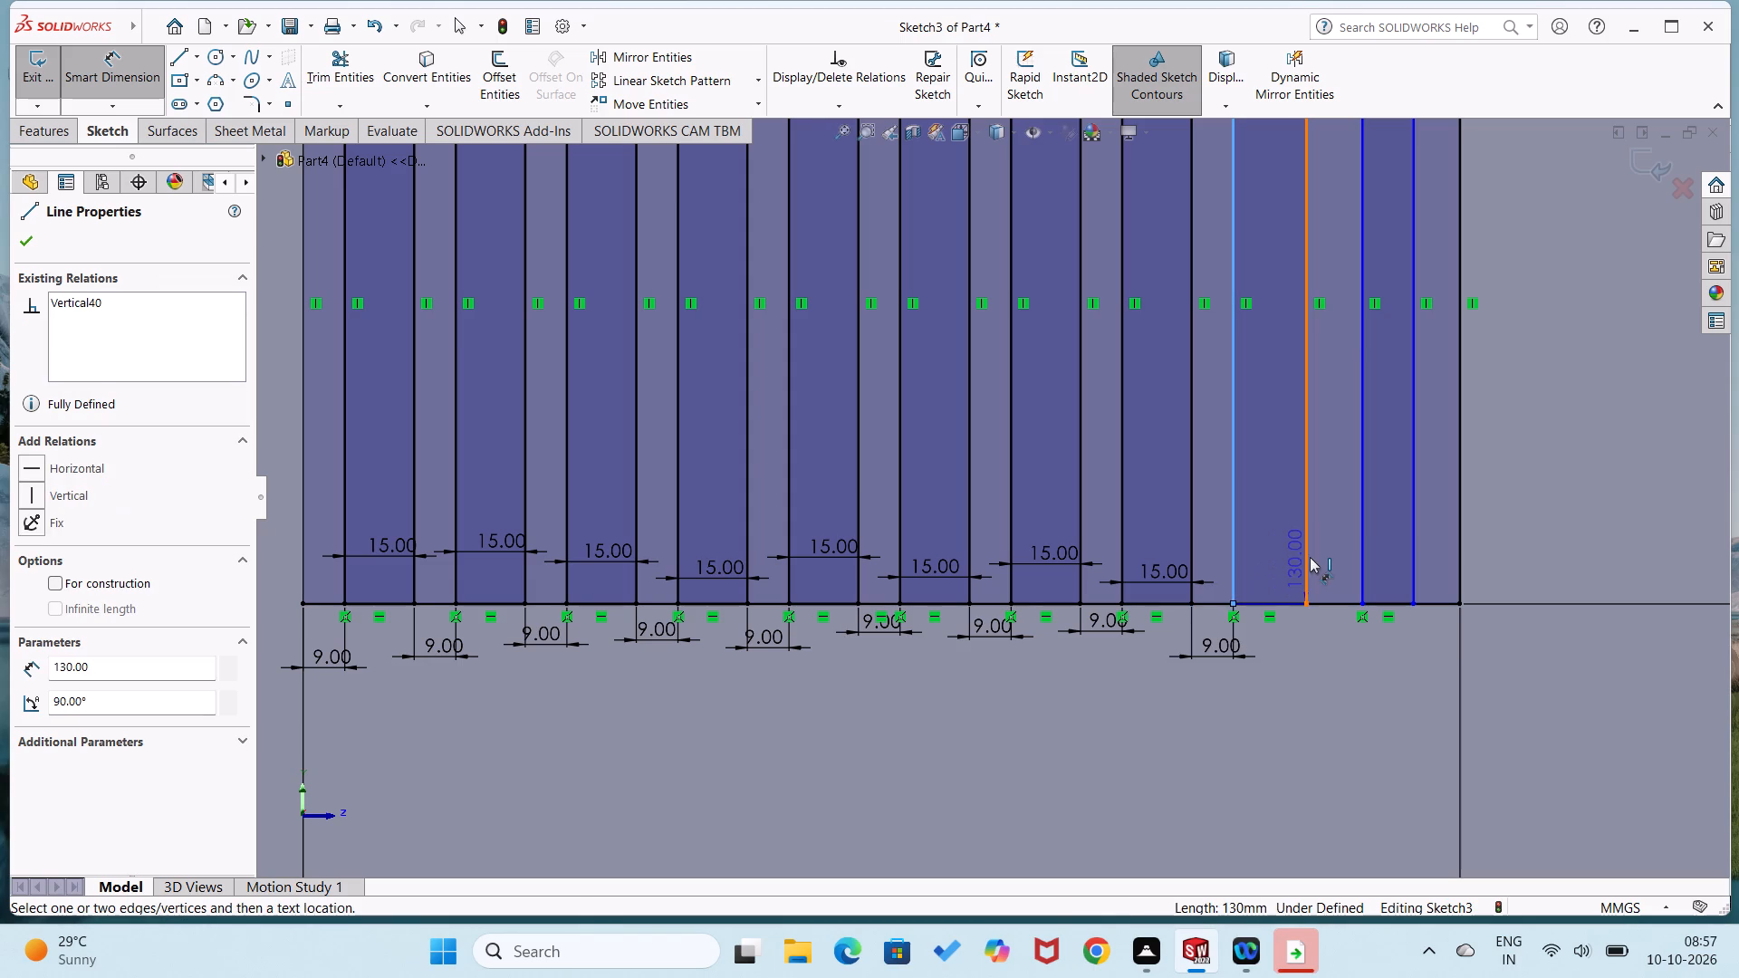
pyautogui.click(1310, 557)
pyautogui.click(1262, 568)
pyautogui.write('15')
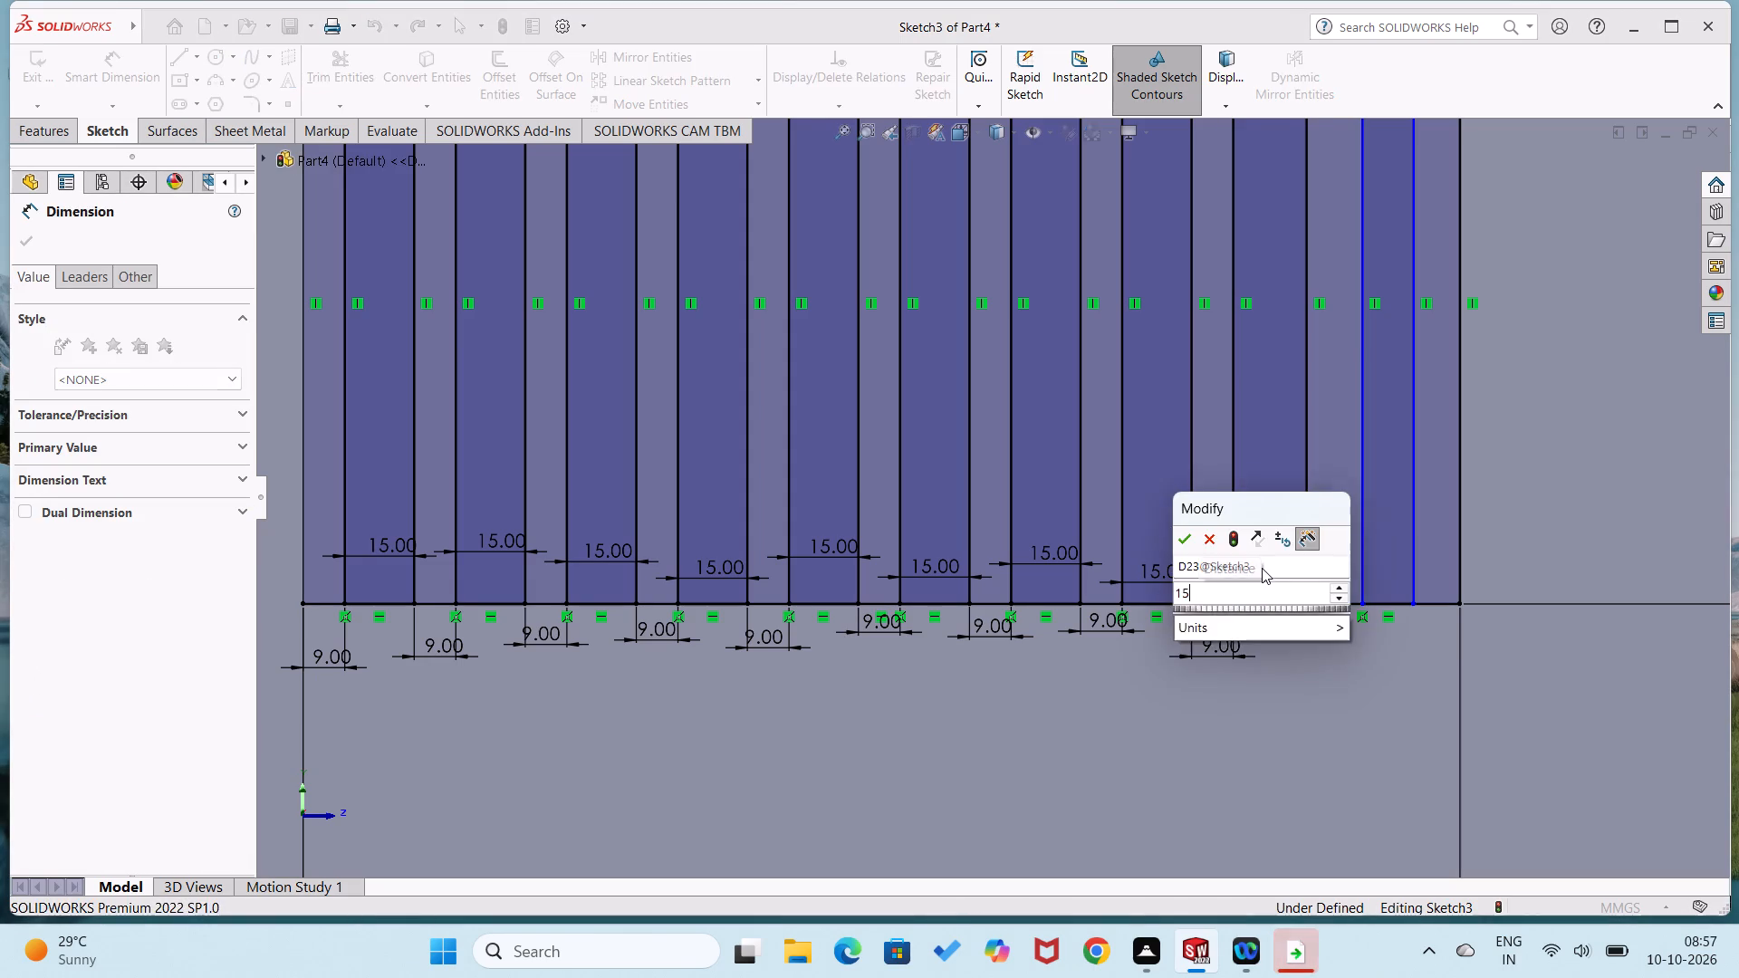
pyautogui.press('Return')
# Dimension the gap between the ninth and tenth narrow rectangles as 9 mm at their bottom corners.
pyautogui.click(1299, 604)
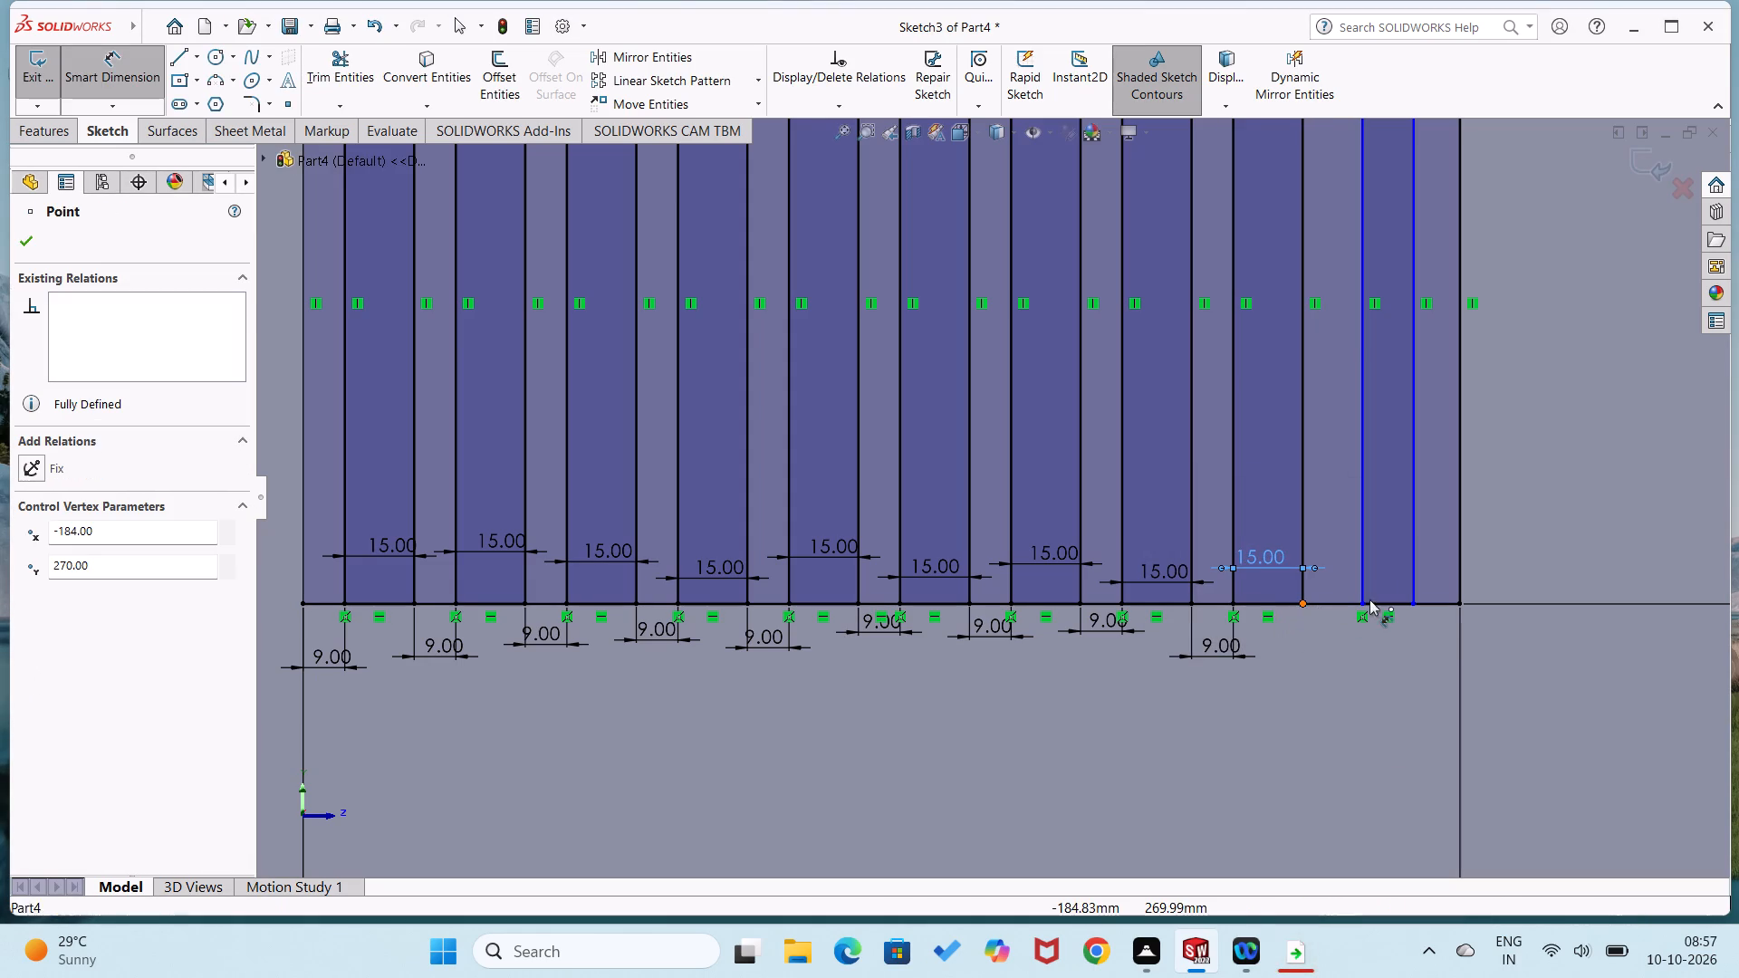
pyautogui.click(1360, 599)
pyautogui.click(1332, 628)
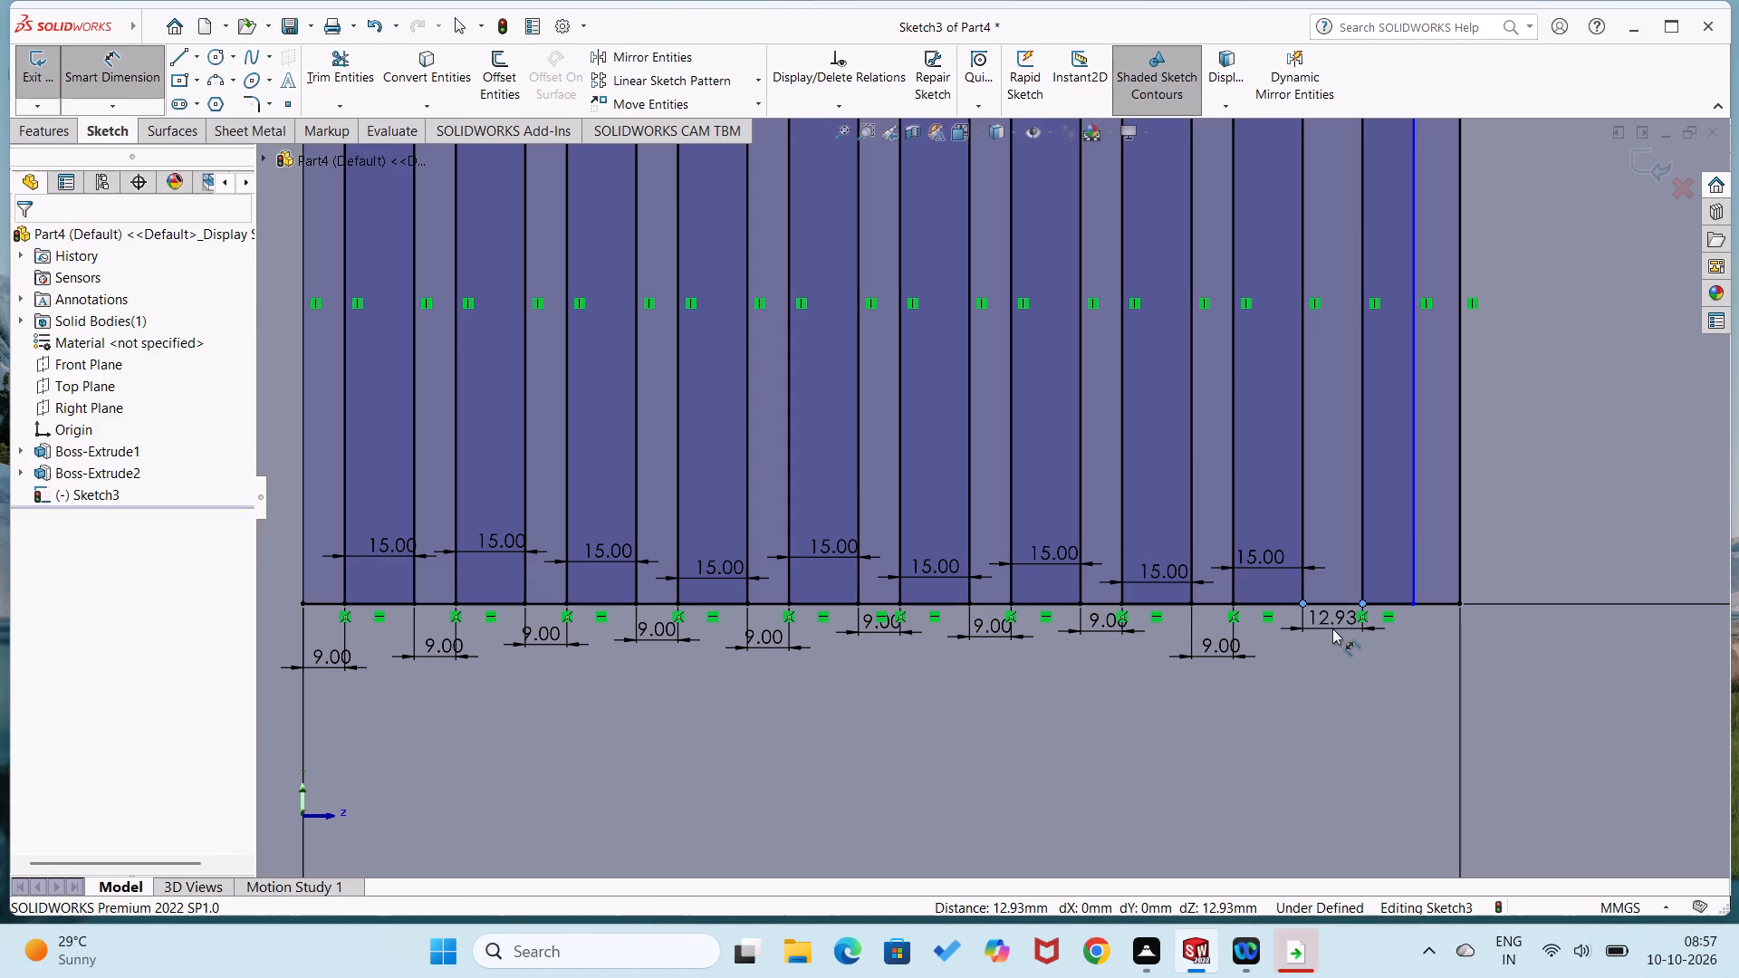
pyautogui.press('9')
pyautogui.press('Return')
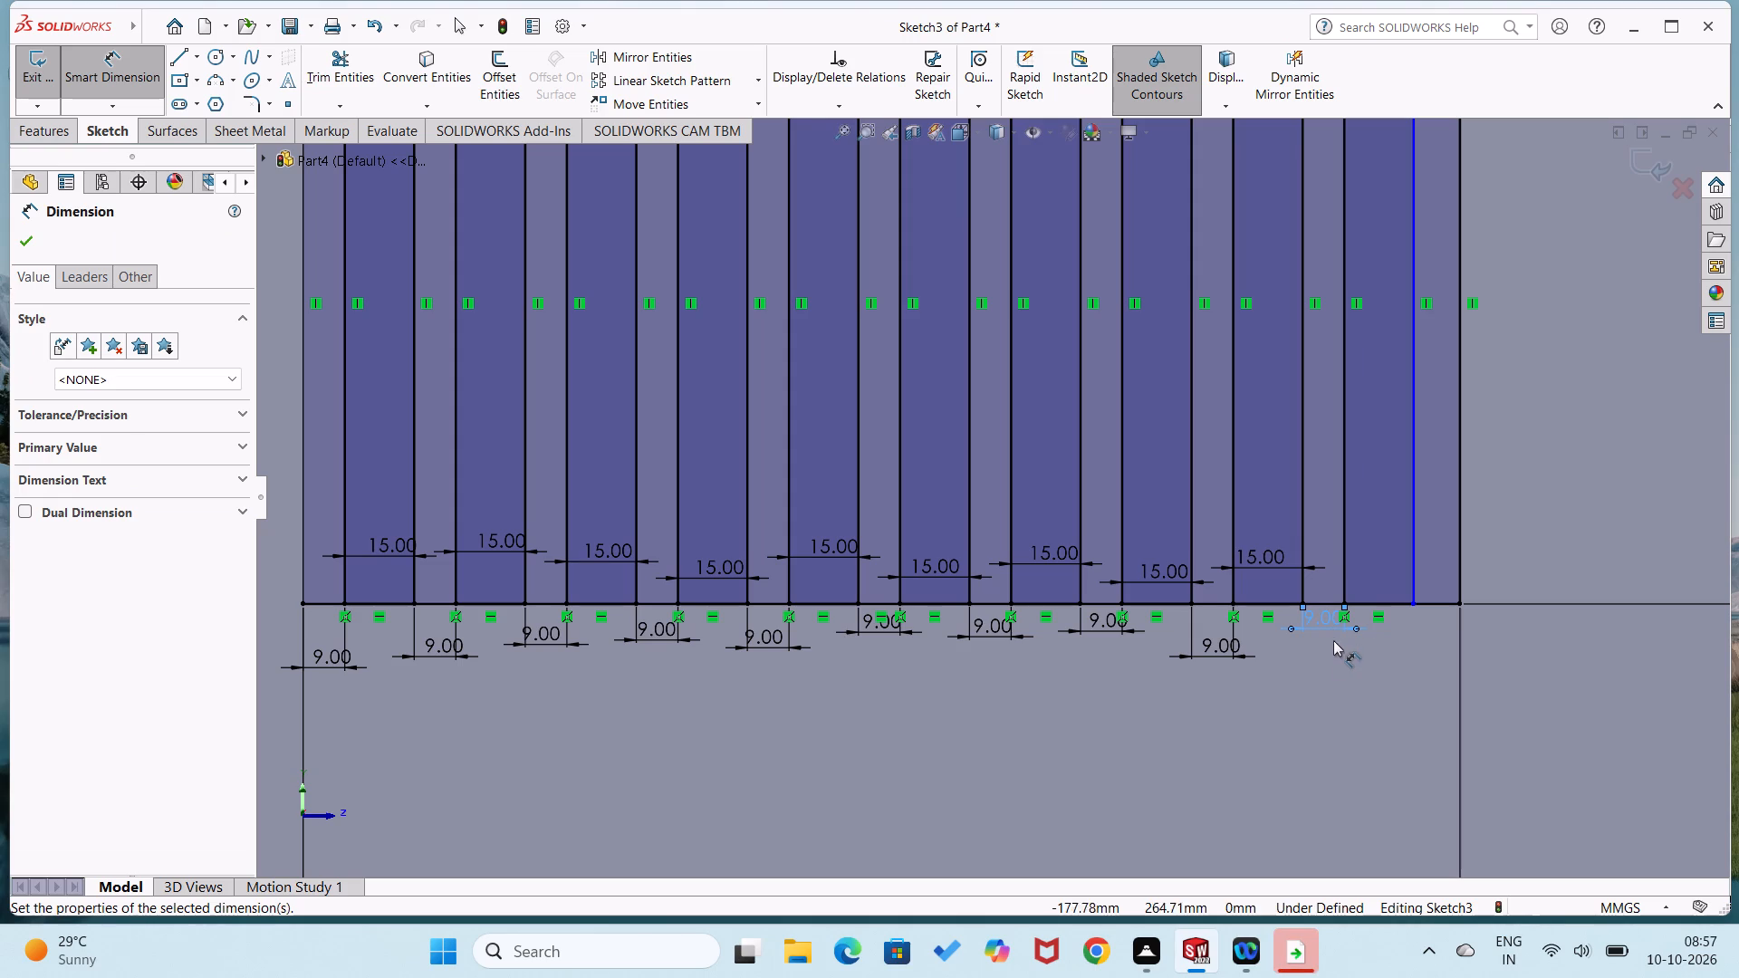
# Dimension the tenth narrow rectangle's width as 15 mm between its vertical sides.
pyautogui.click(1345, 556)
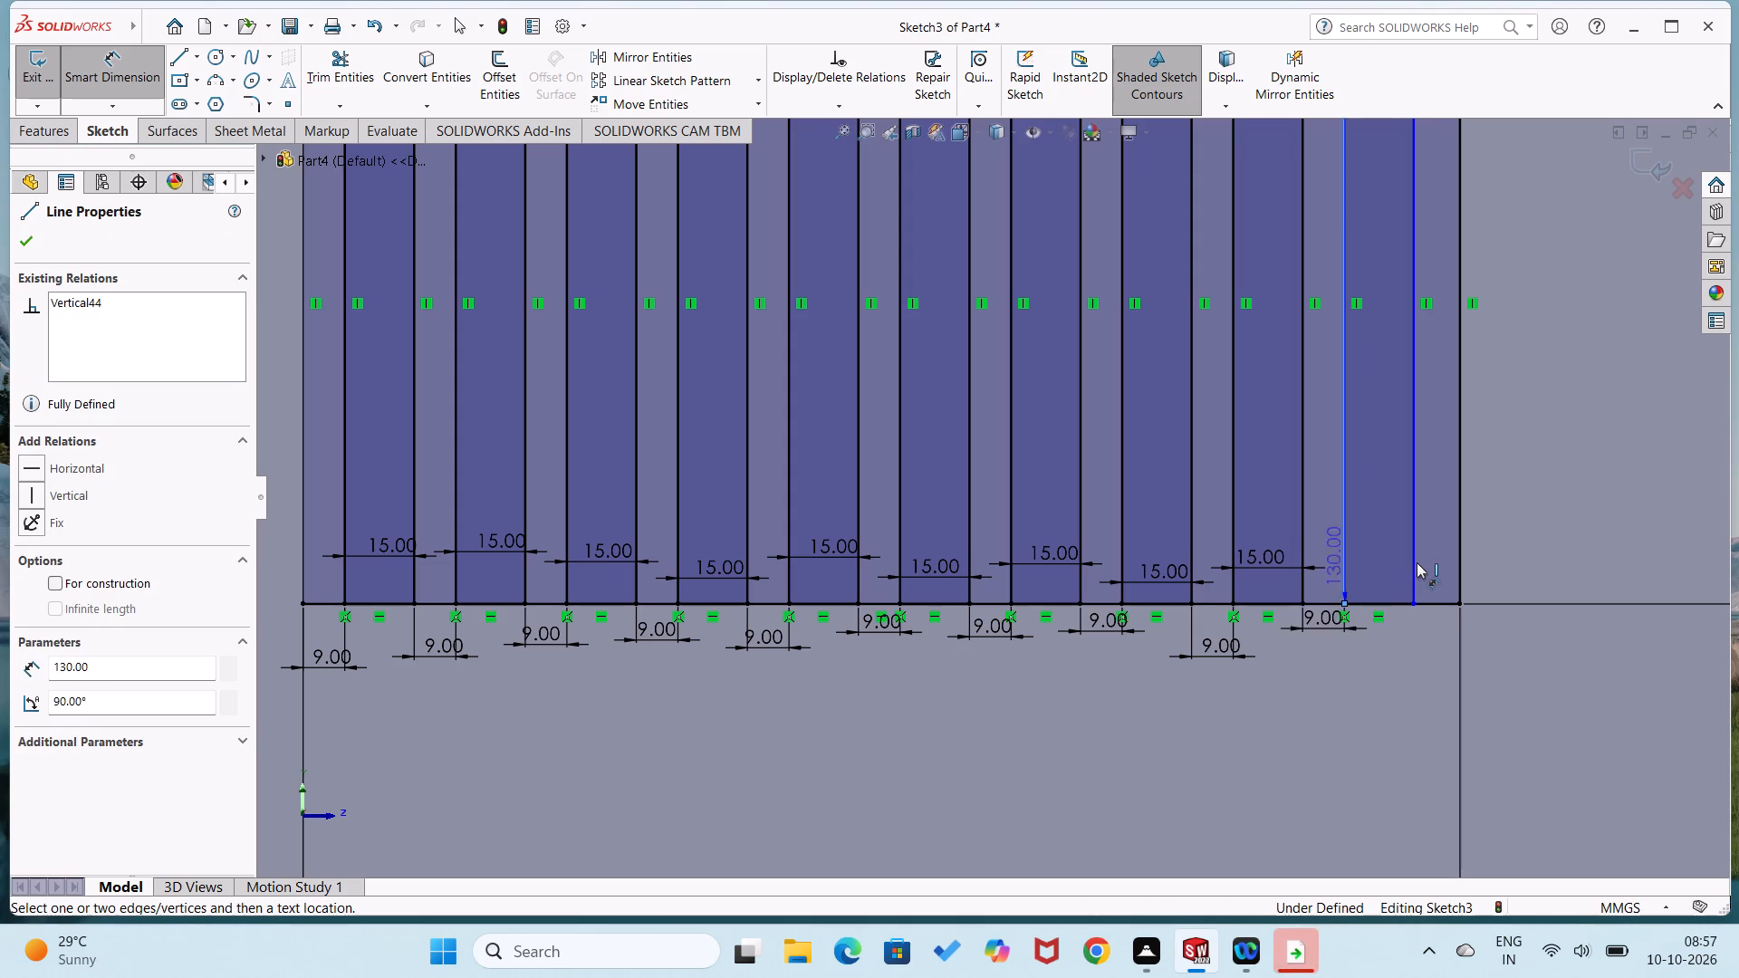
pyautogui.click(1417, 562)
pyautogui.click(1390, 564)
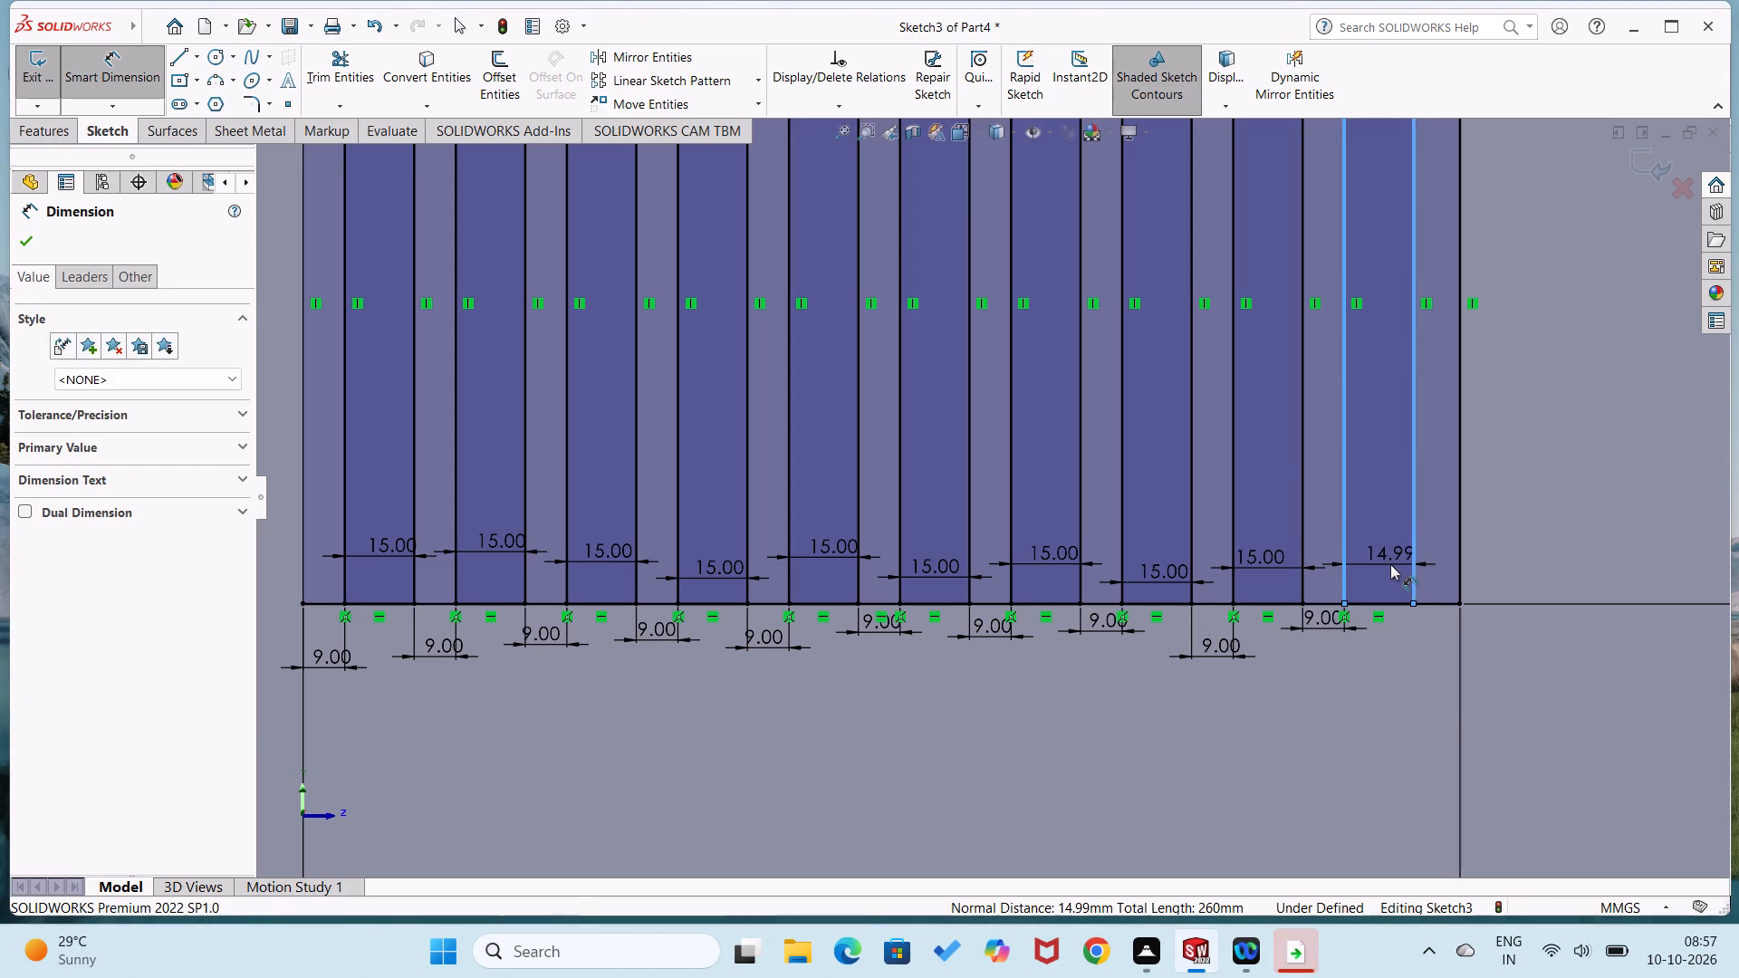
pyautogui.write('15')
pyautogui.press('Return')
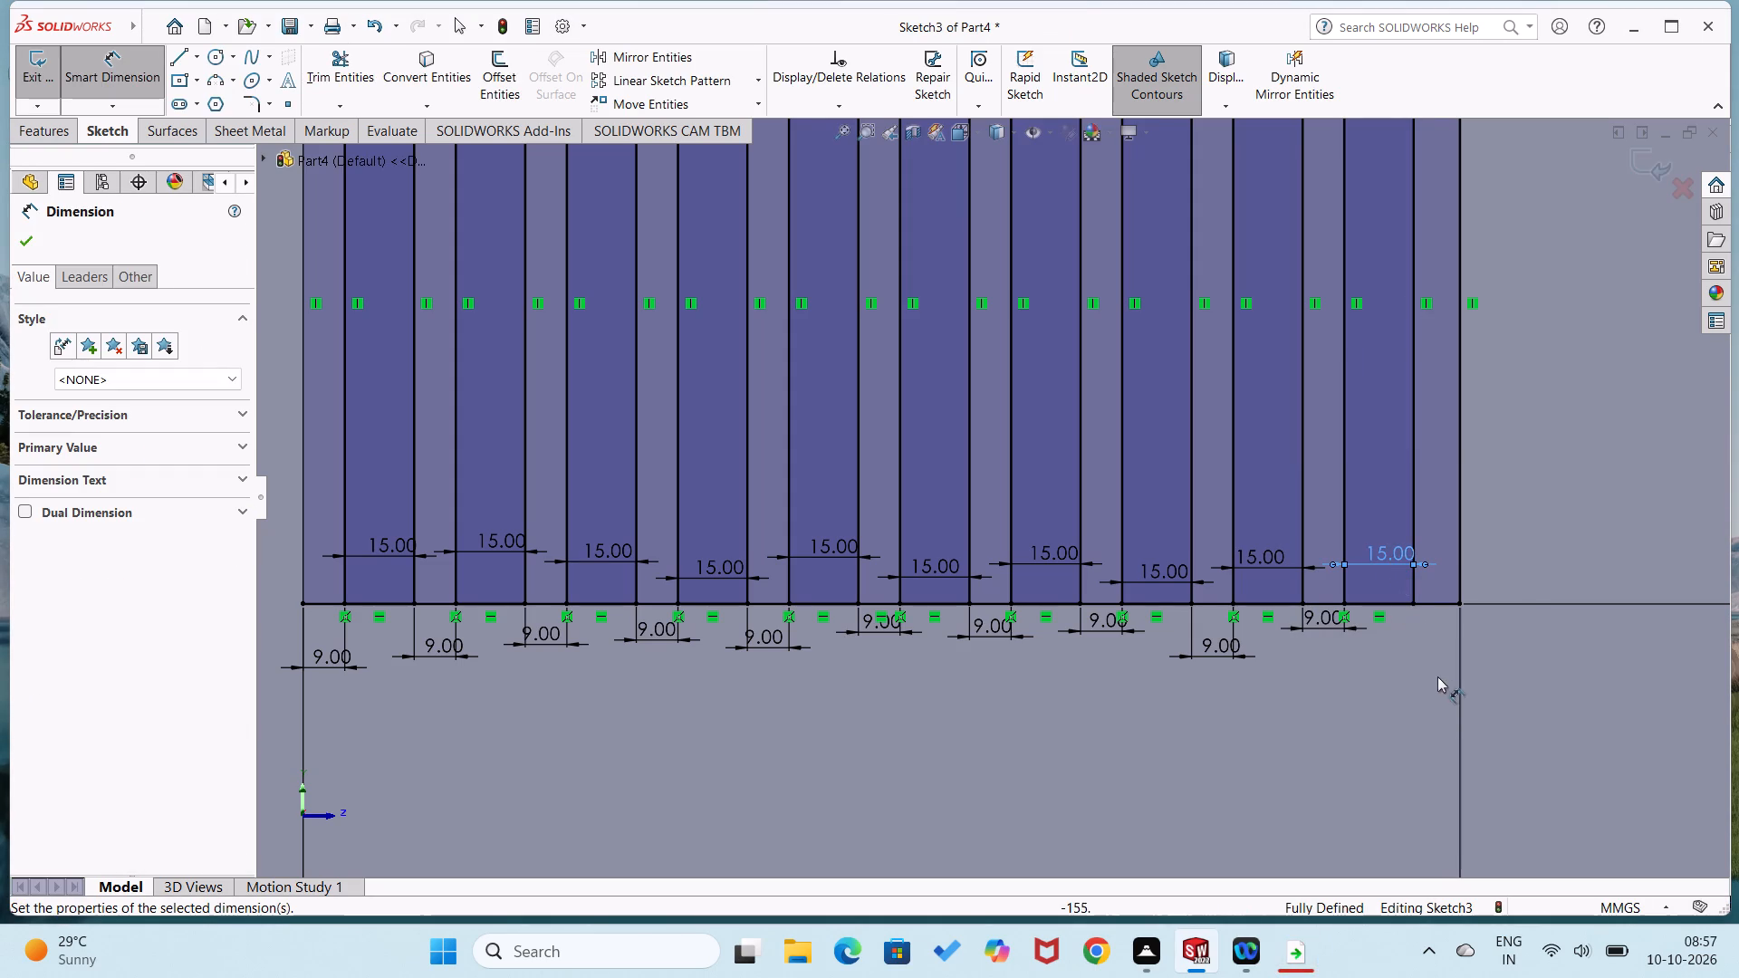
# Sketch three stacked horizontal corner rectangles, 250 mm wide and about 7 to 10 mm high, across the upper half of the slatted area.
pyautogui.scroll(3, 1436, 704)
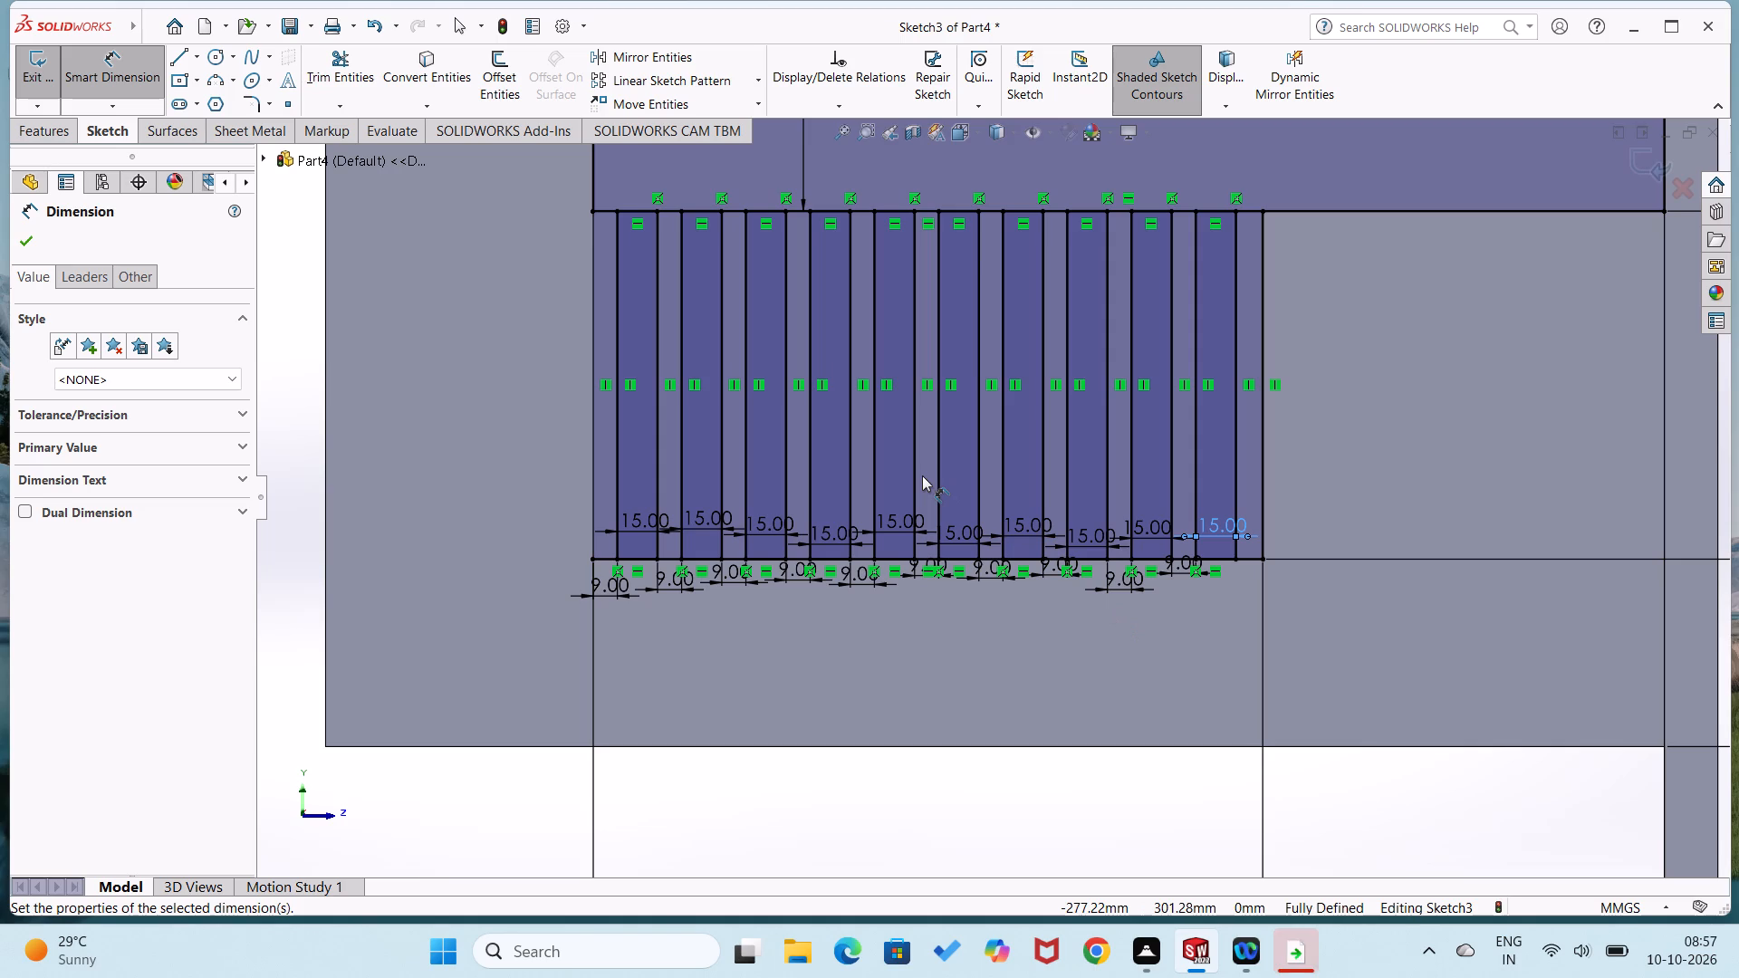
pyautogui.moveTo(556, 451); pyautogui.dragTo(427, 524, button='right')
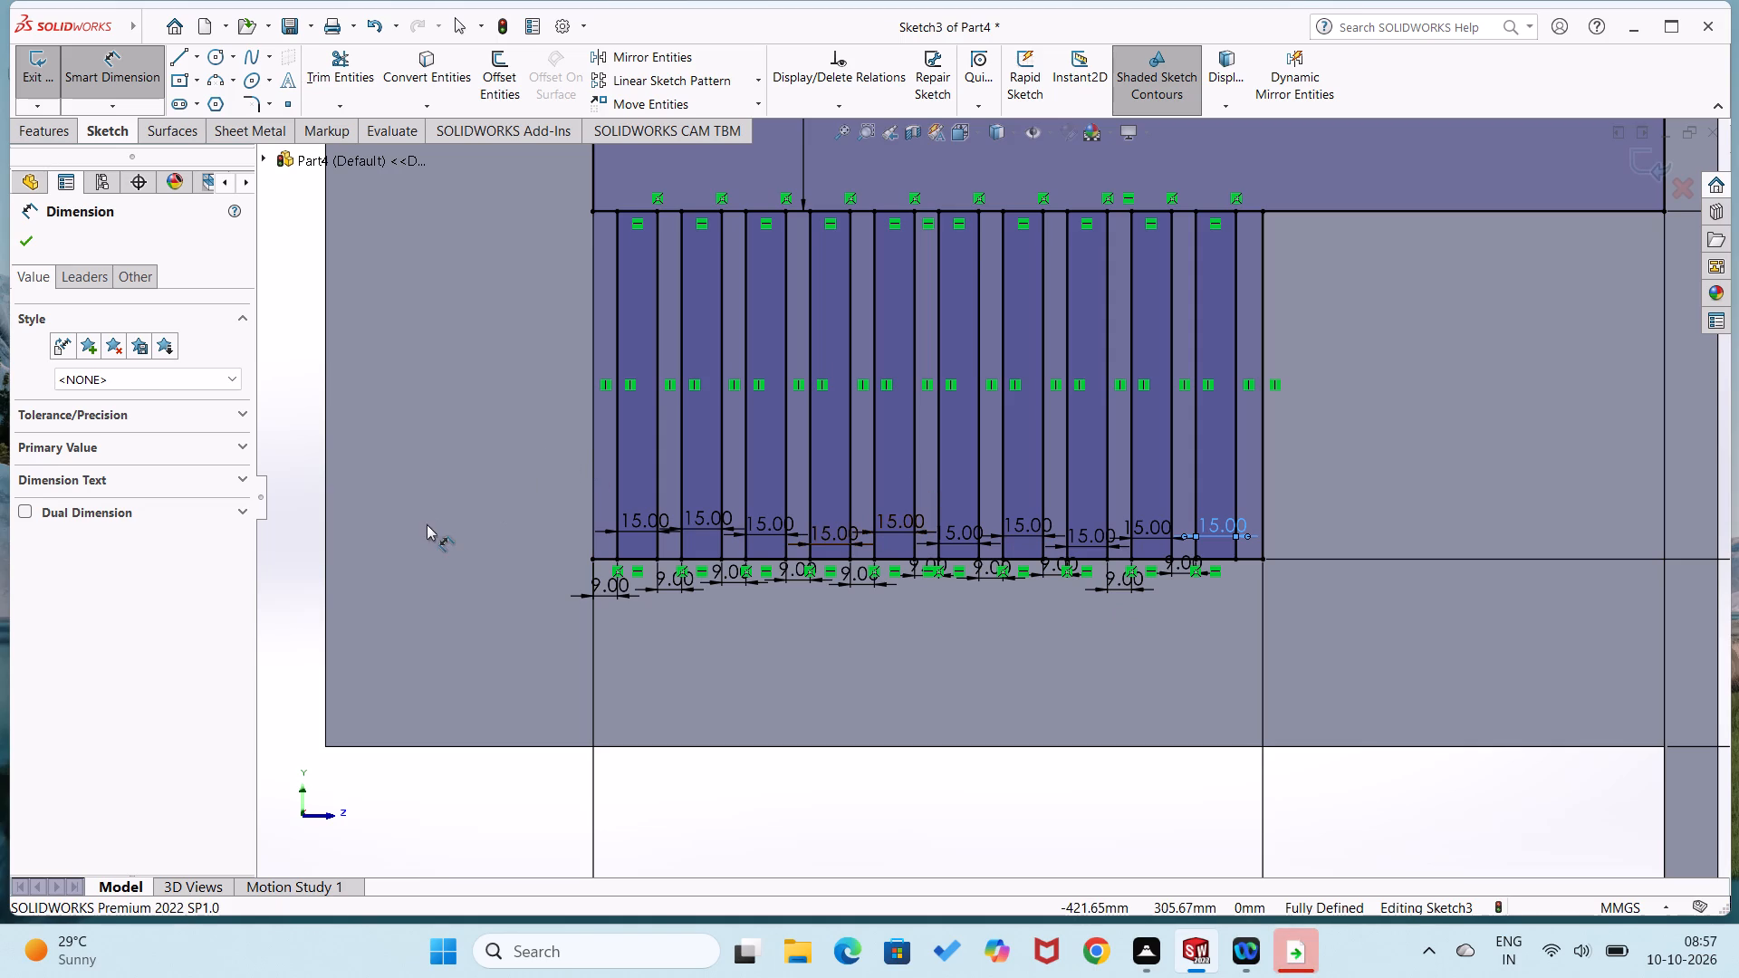
pyautogui.moveTo(454, 421); pyautogui.dragTo(454, 536, button='right')
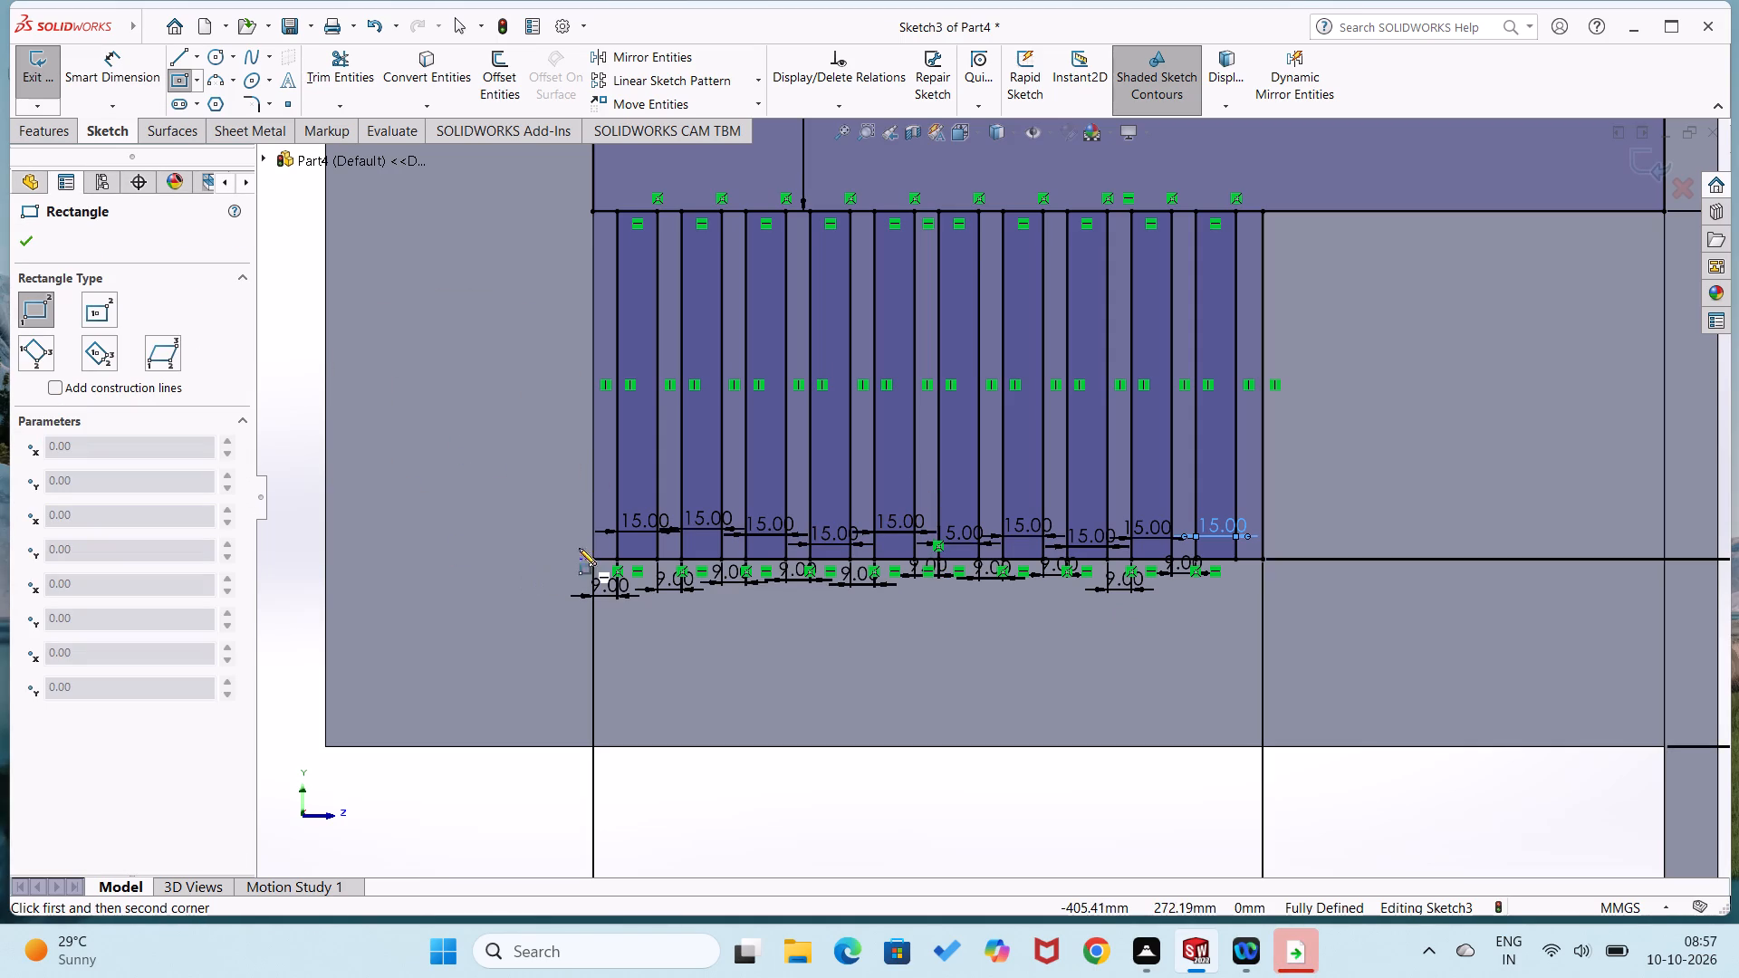
pyautogui.scroll(-3, 620, 231)
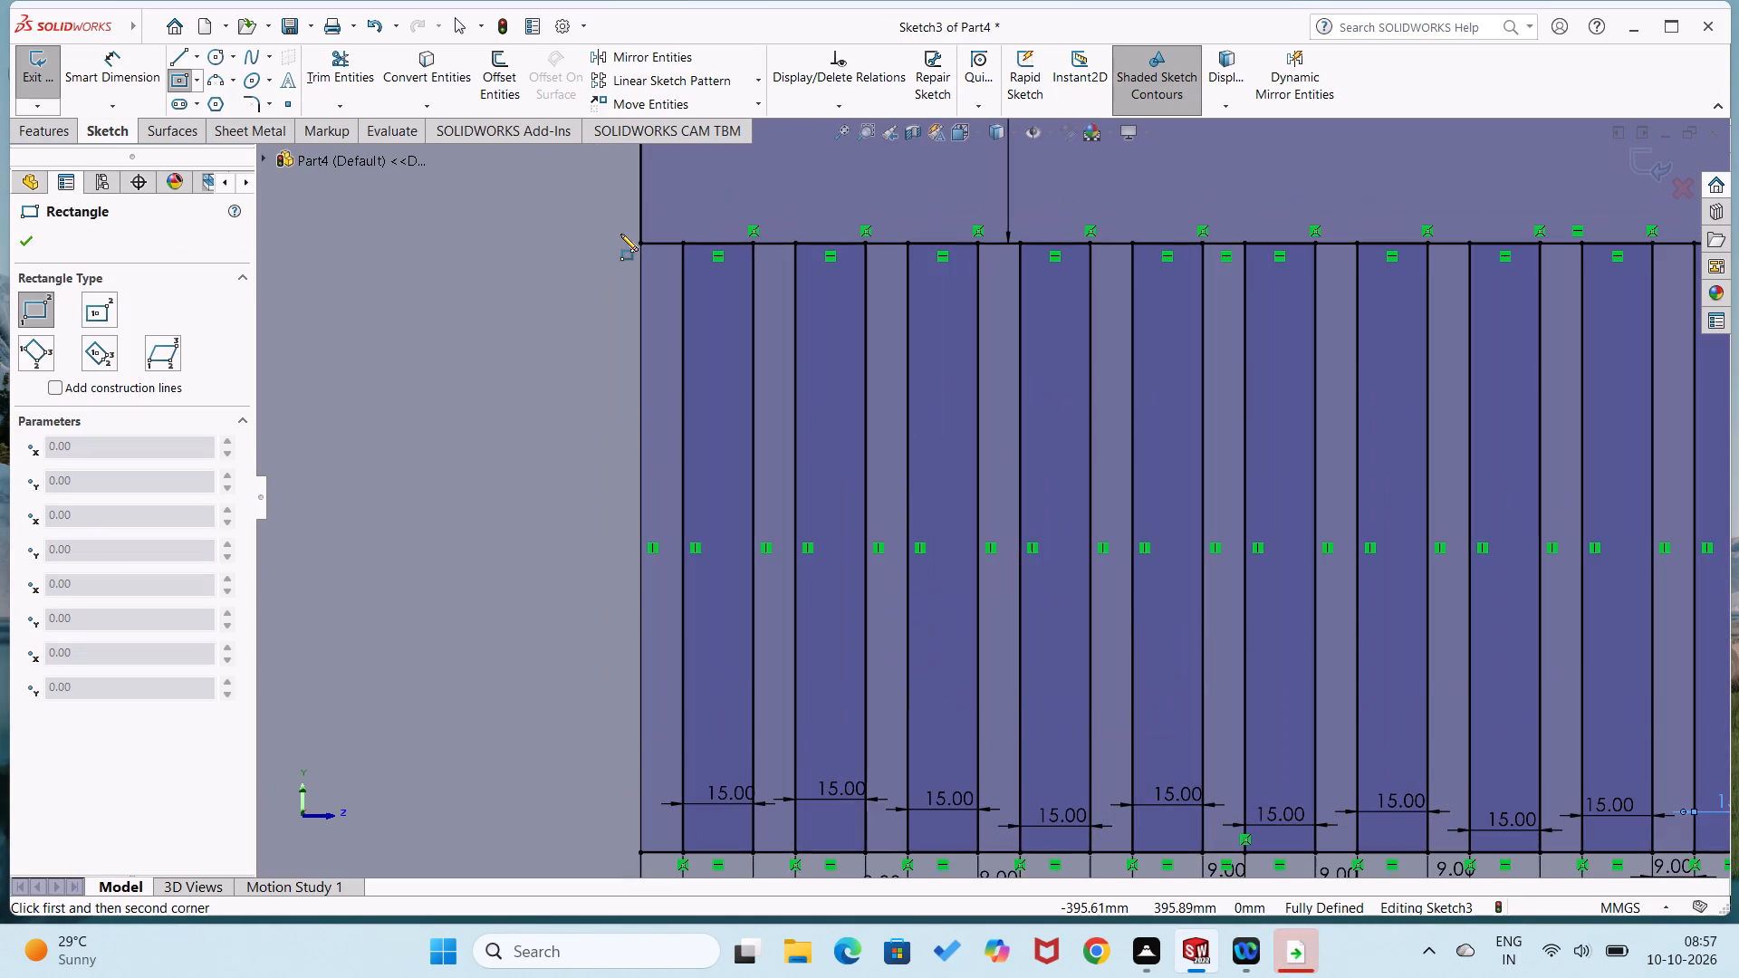
pyautogui.scroll(2, 1026, 567)
pyautogui.scroll(-1, 1109, 516)
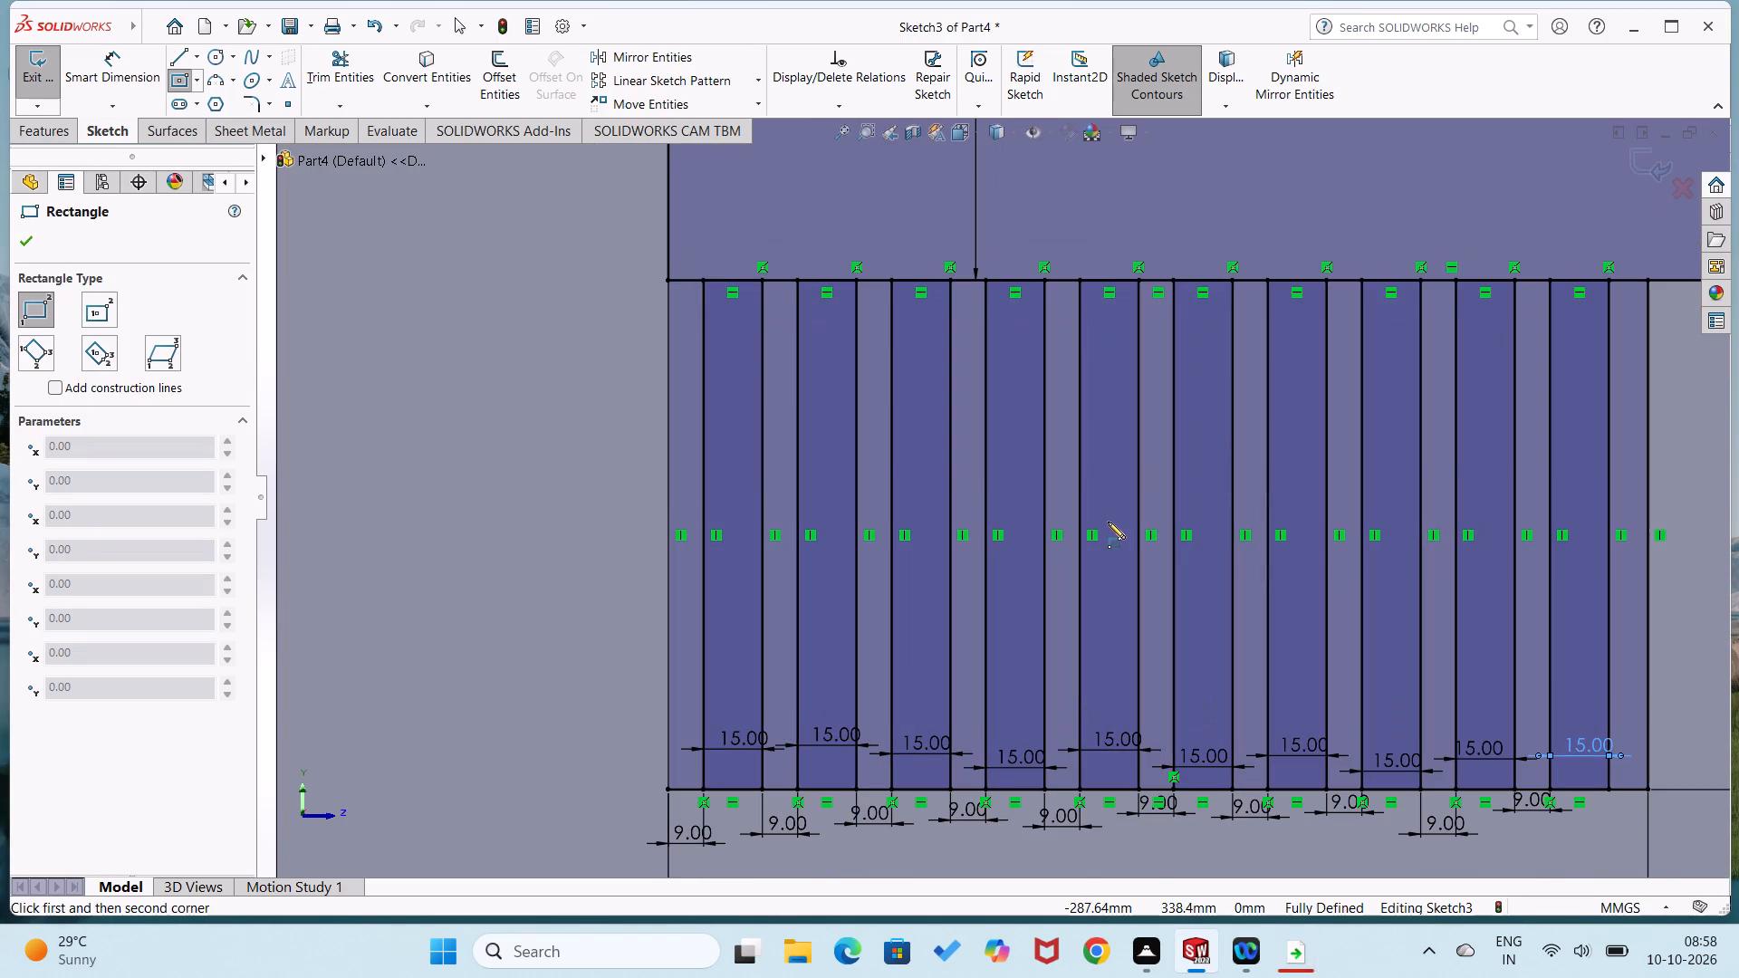
pyautogui.click(668, 307)
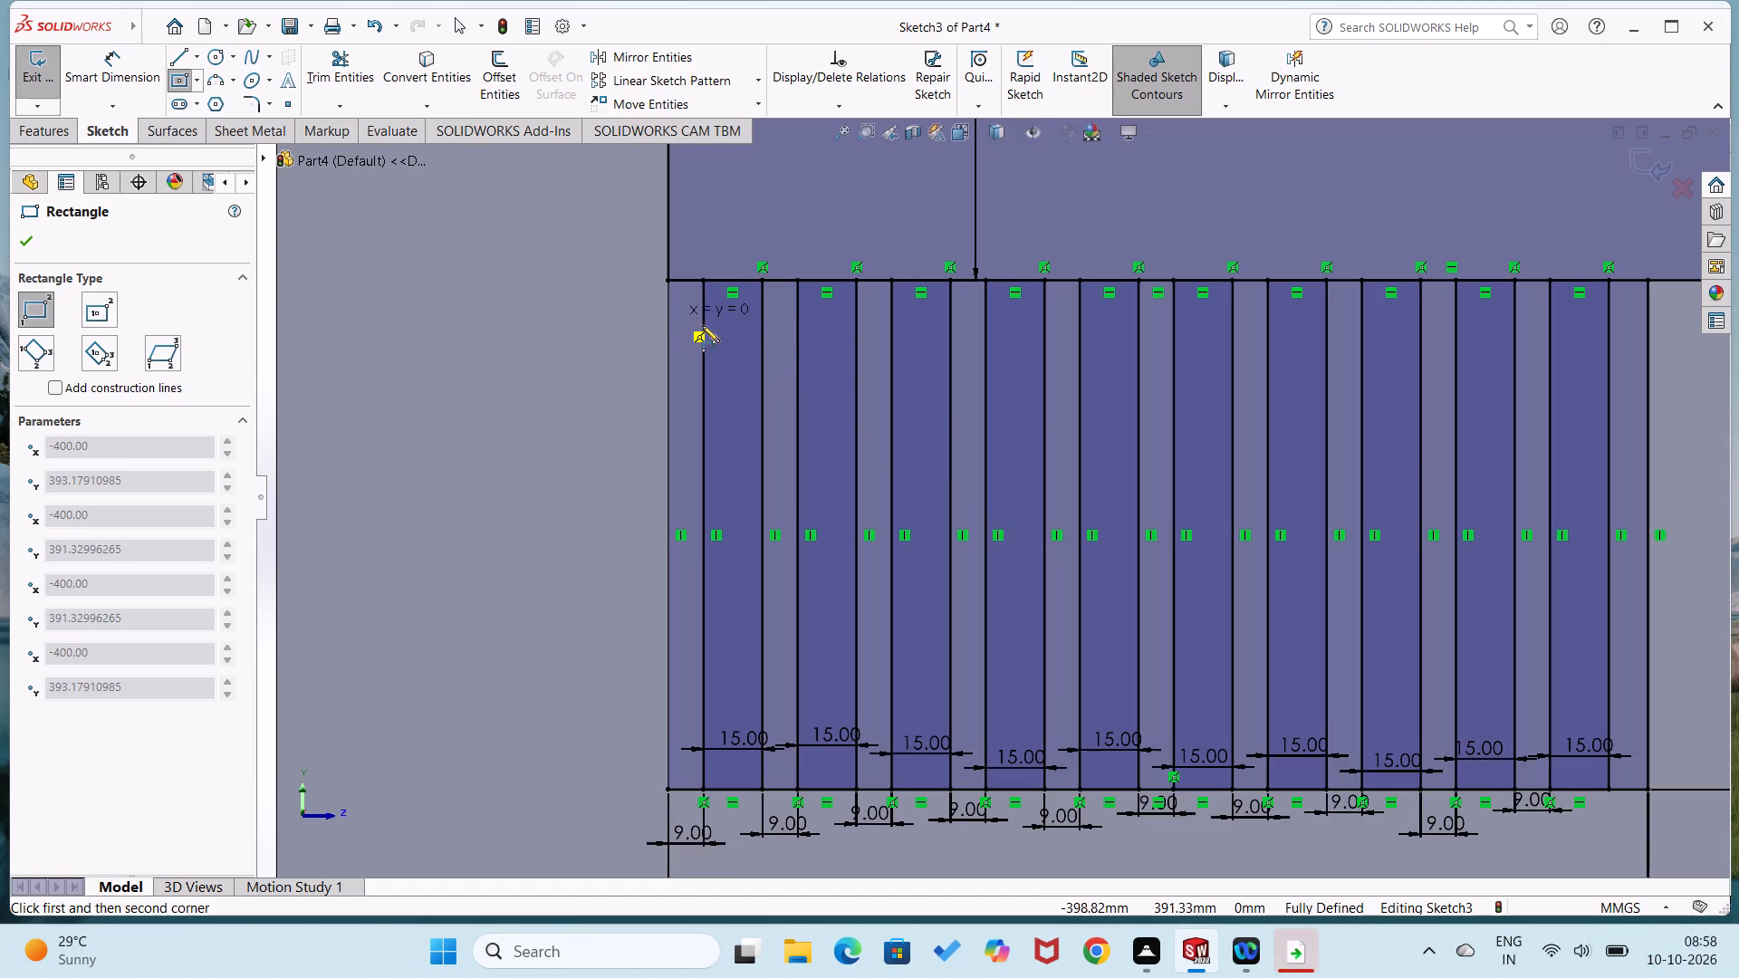
pyautogui.click(1649, 344)
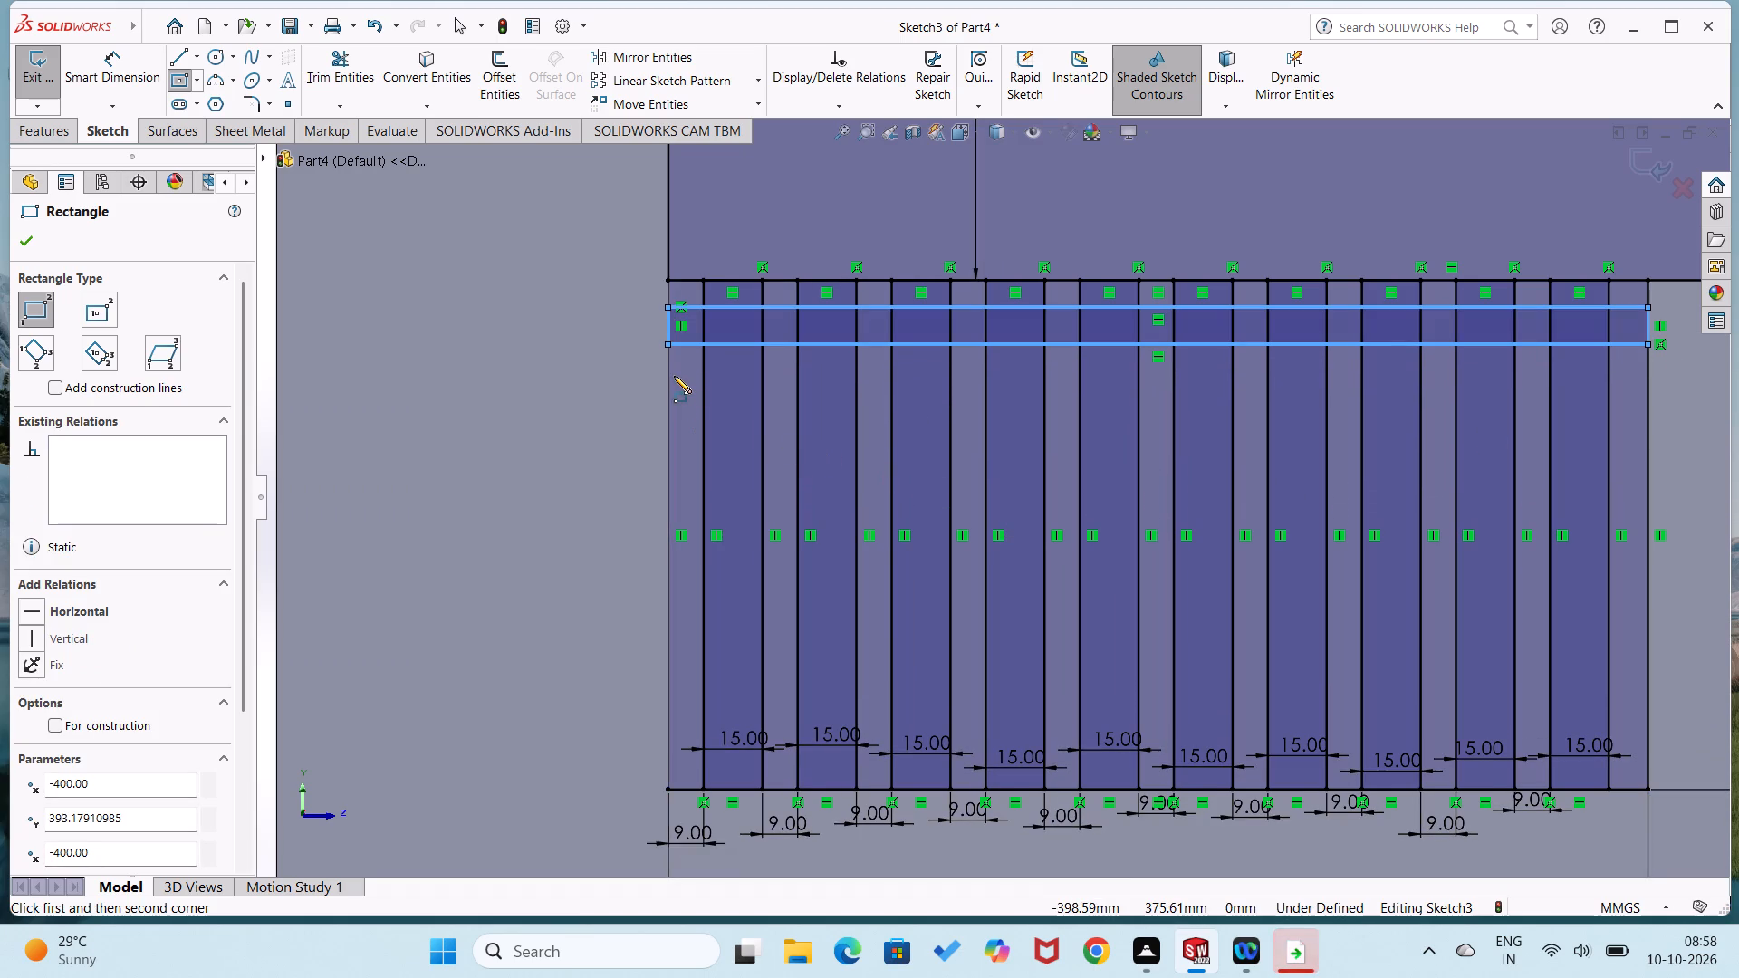
pyautogui.click(671, 375)
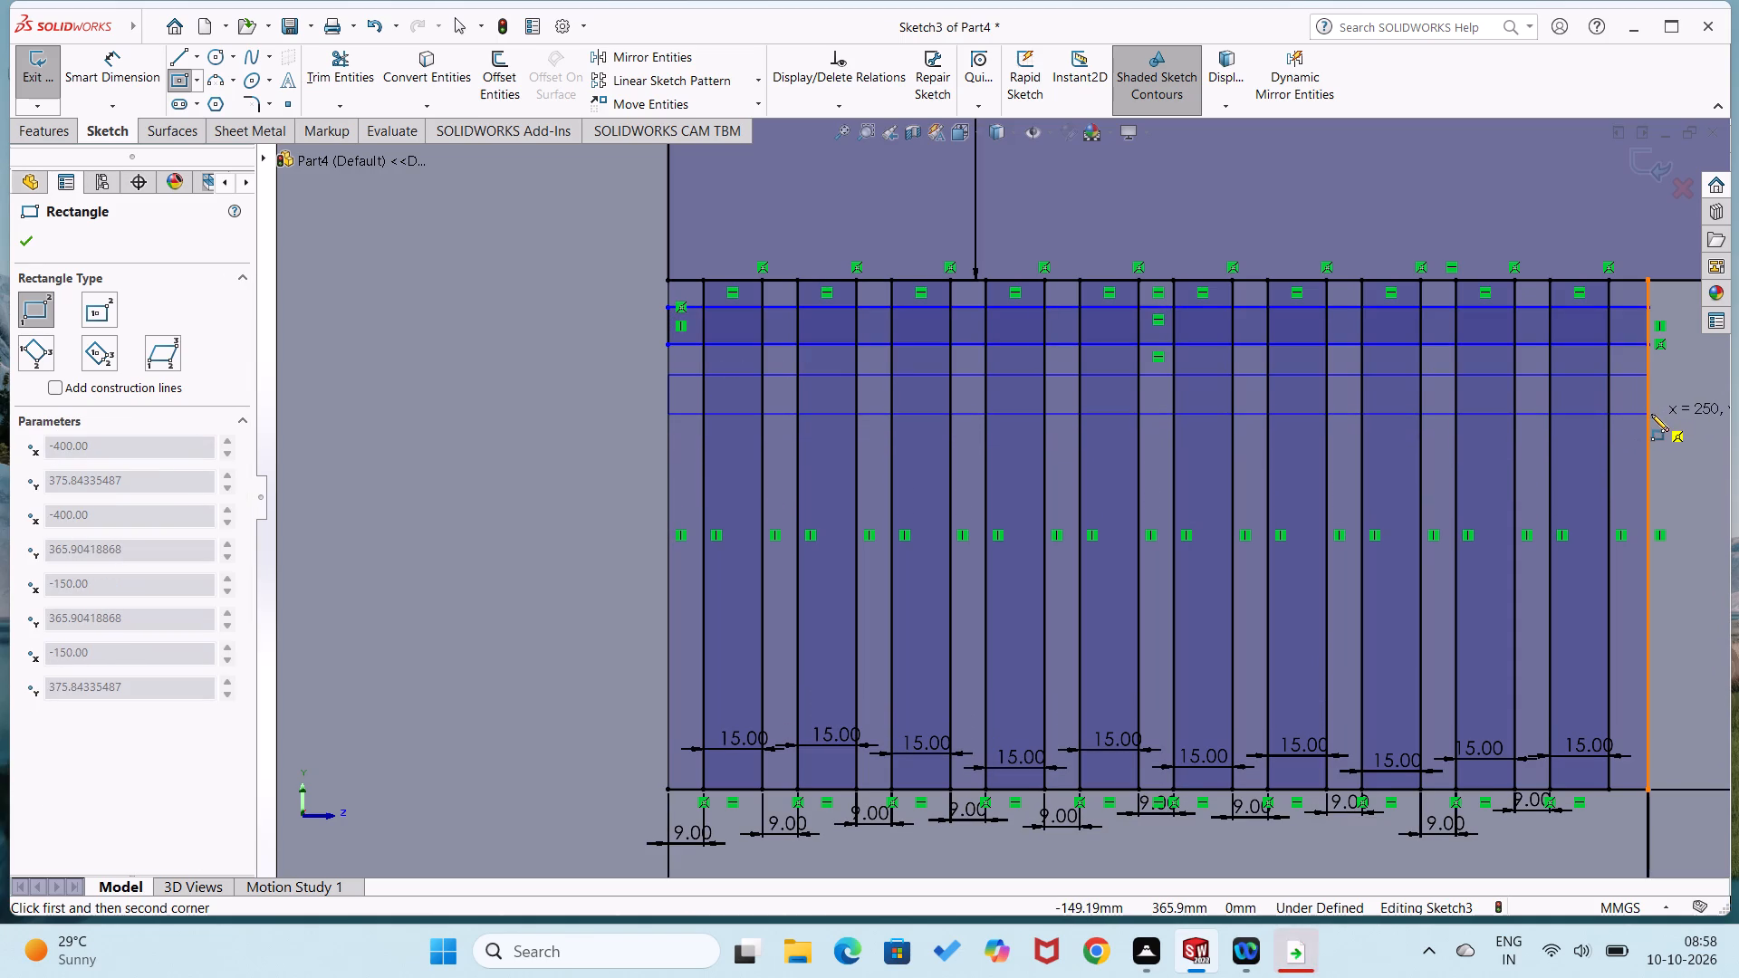
pyautogui.click(1651, 414)
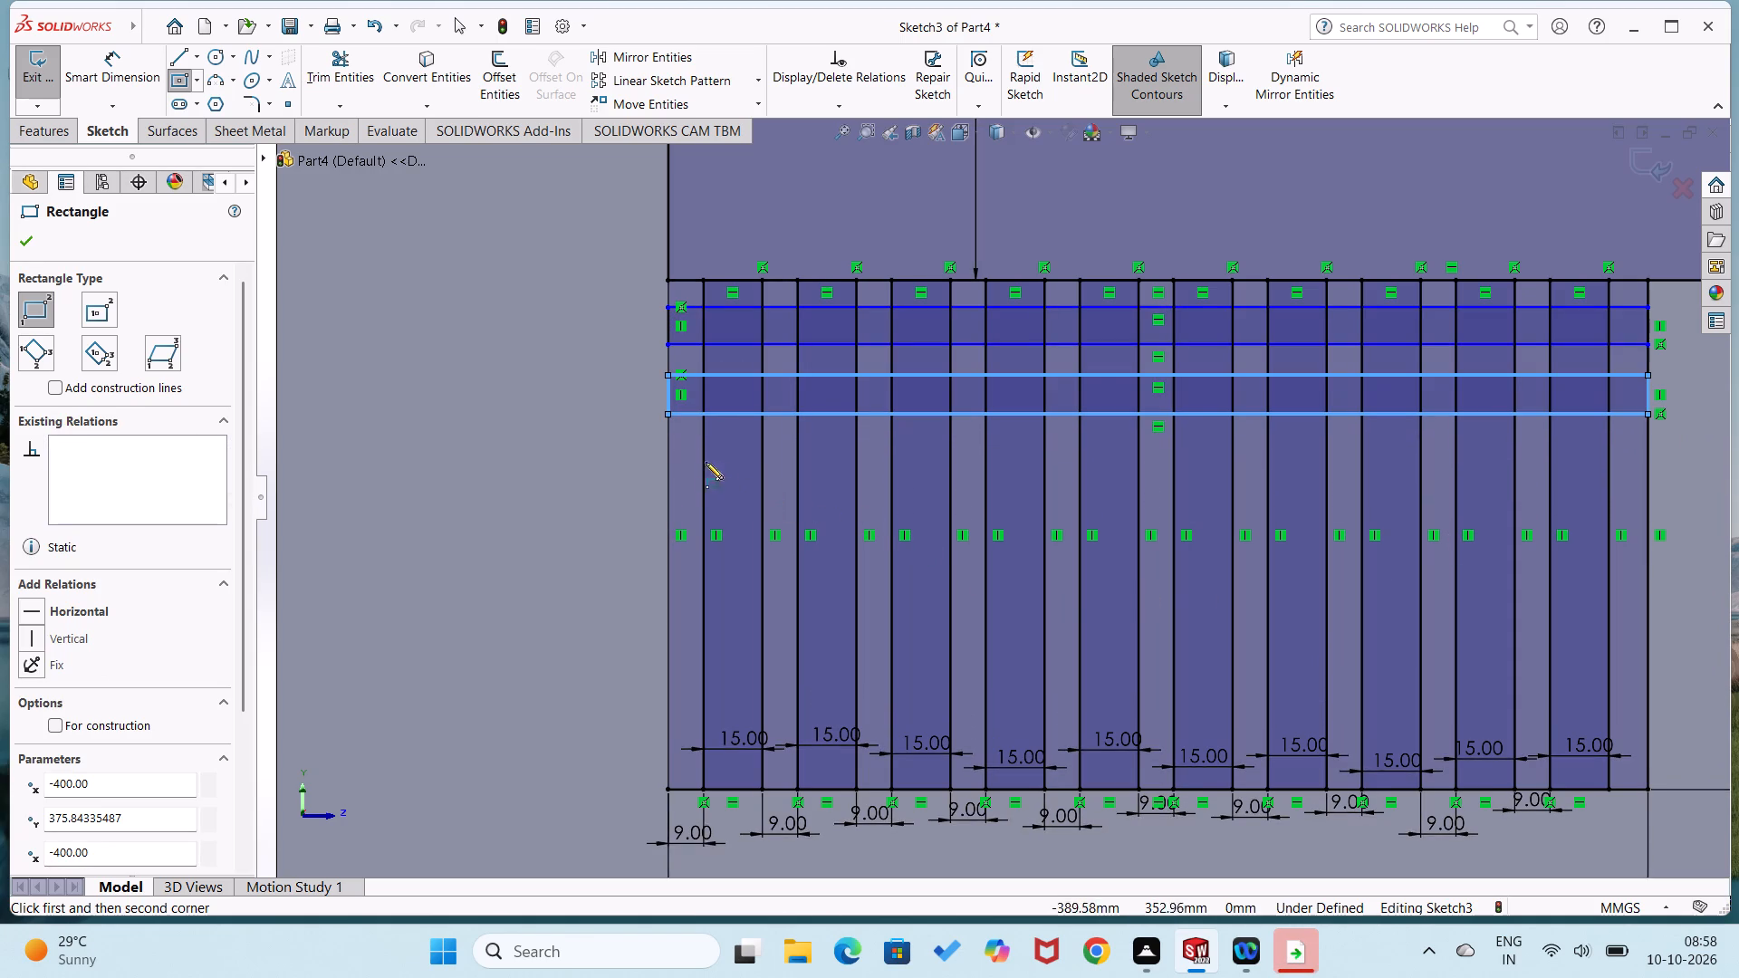
pyautogui.click(669, 453)
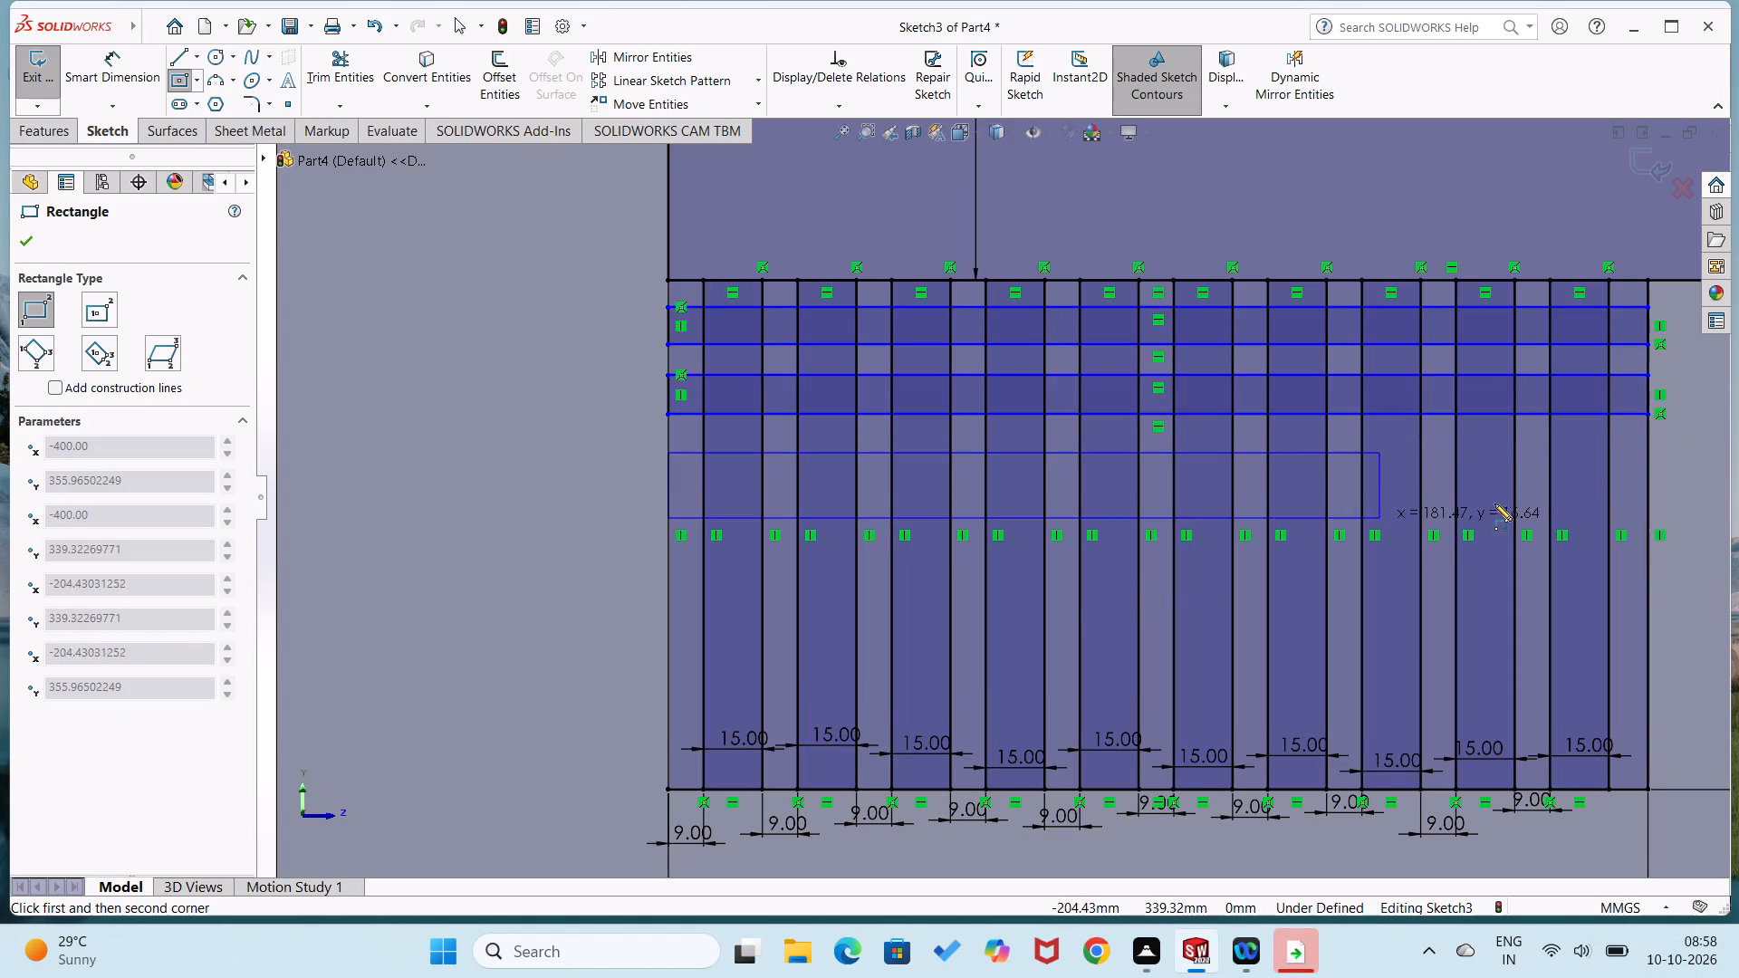
pyautogui.click(1649, 481)
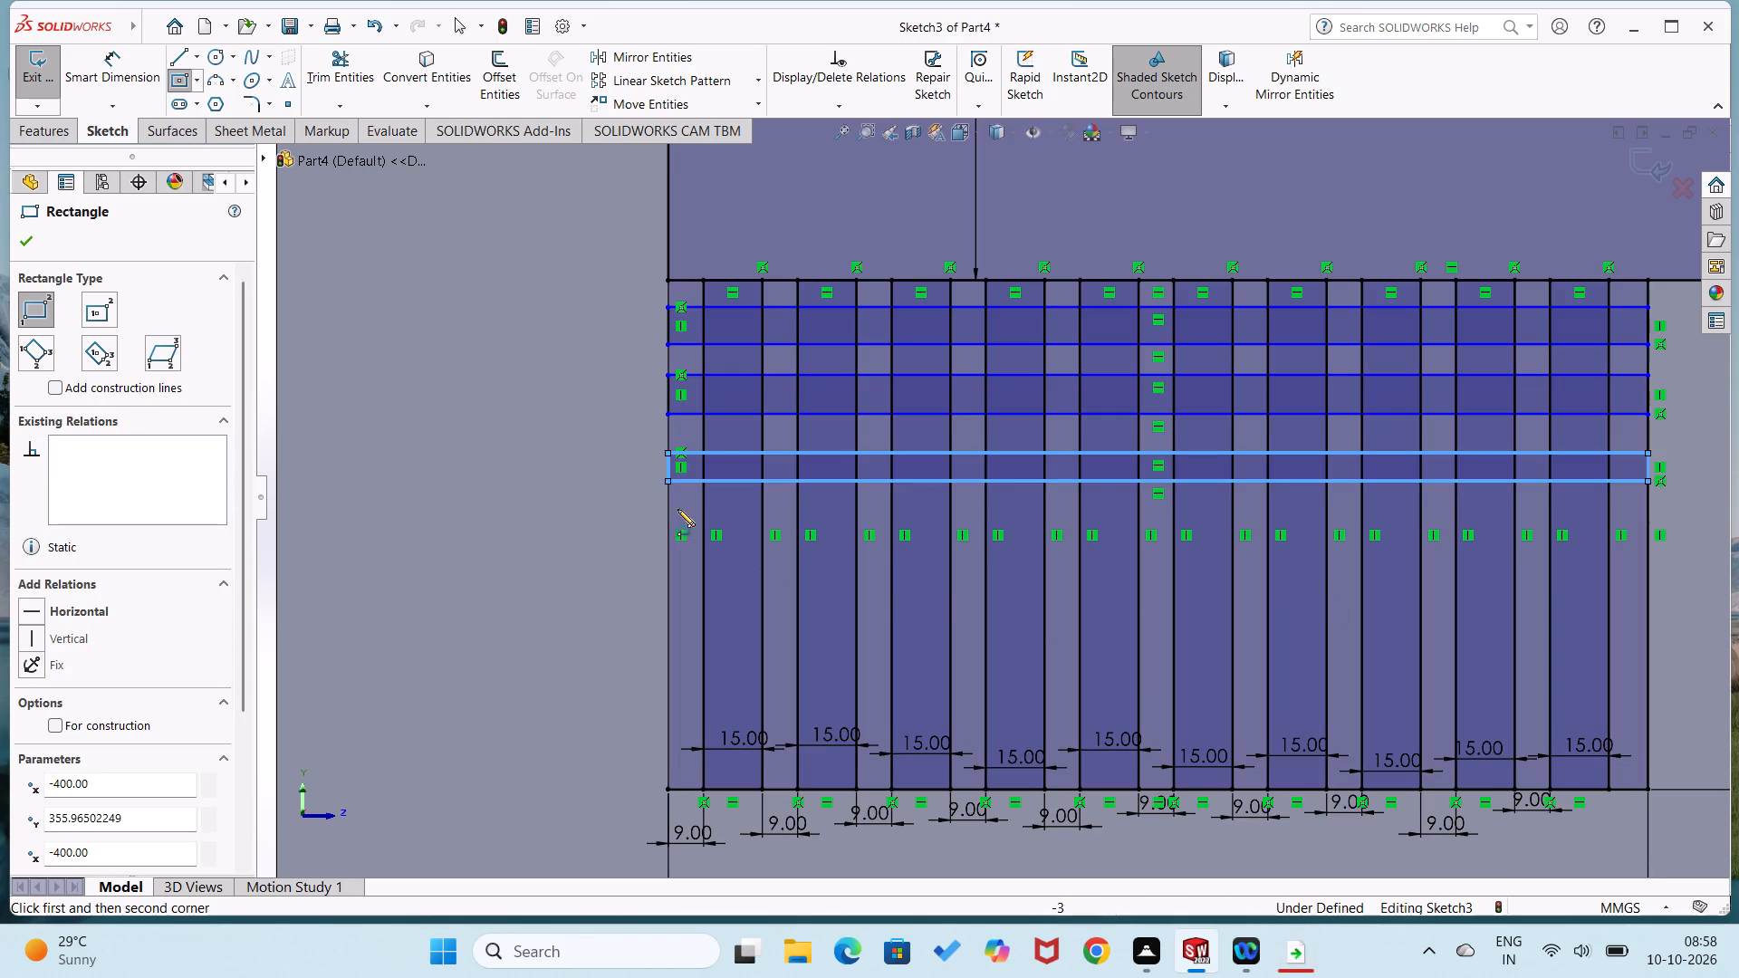
# Sketch four more horizontal rectangles, 250 mm wide and about 5 to 10 mm high, spaced down the rest of the slatted area.
pyautogui.click(668, 509)
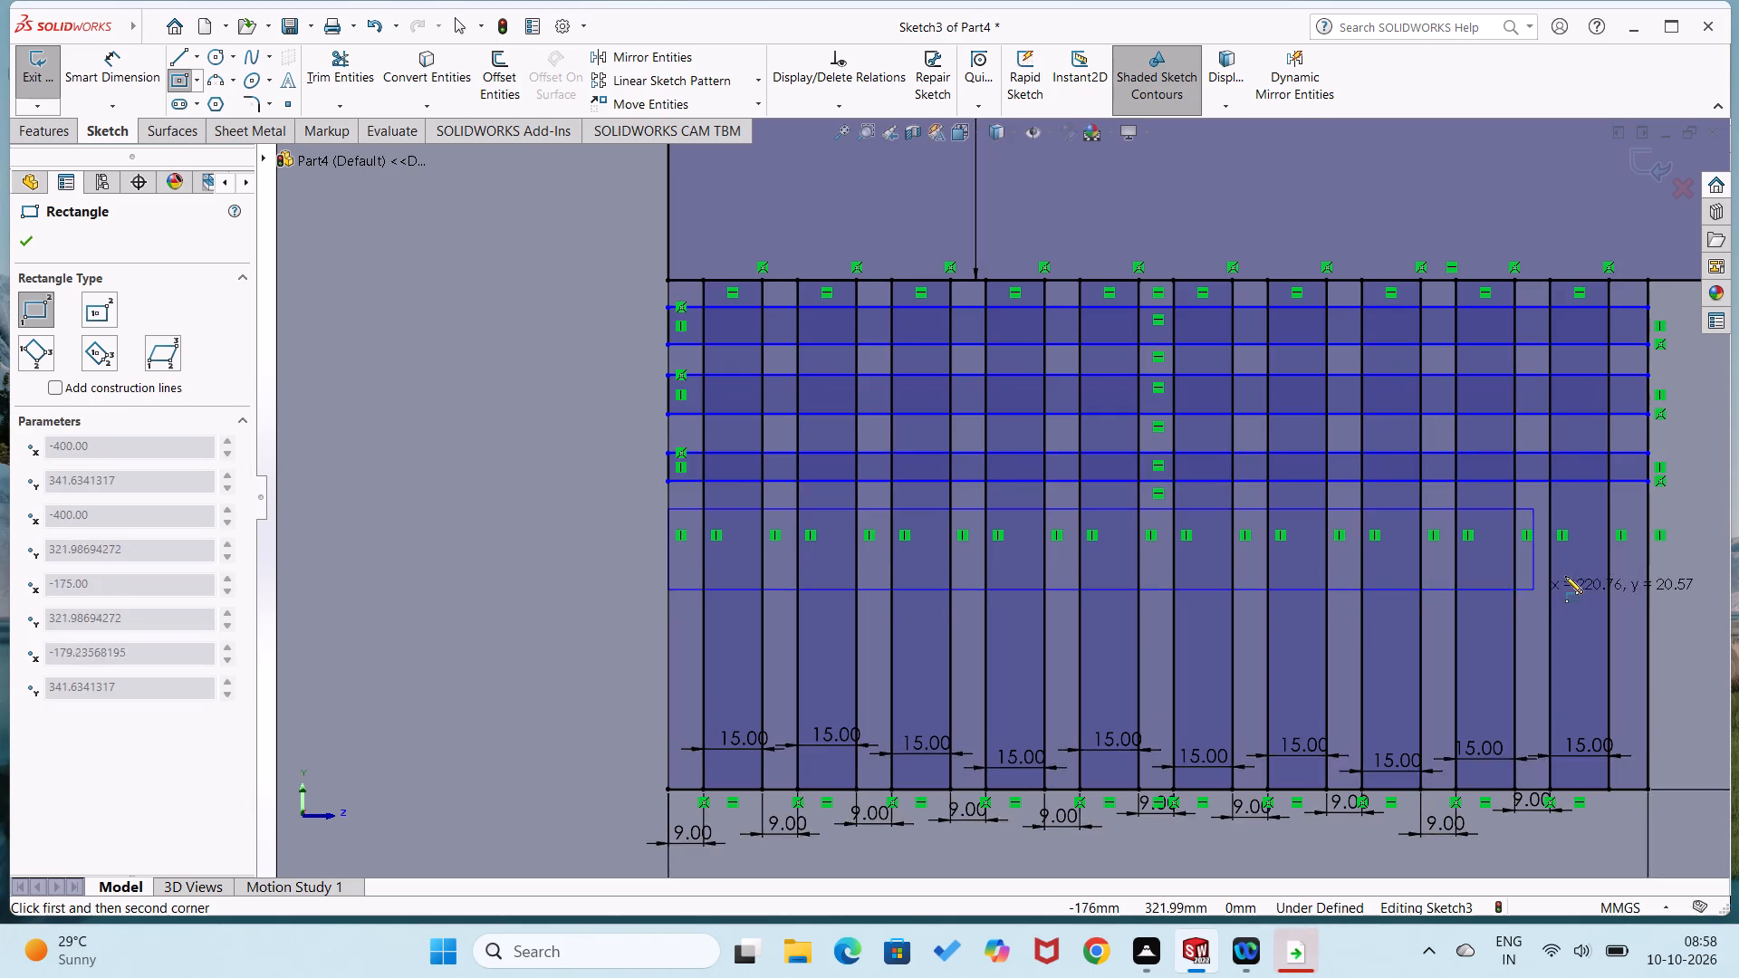
pyautogui.click(1648, 545)
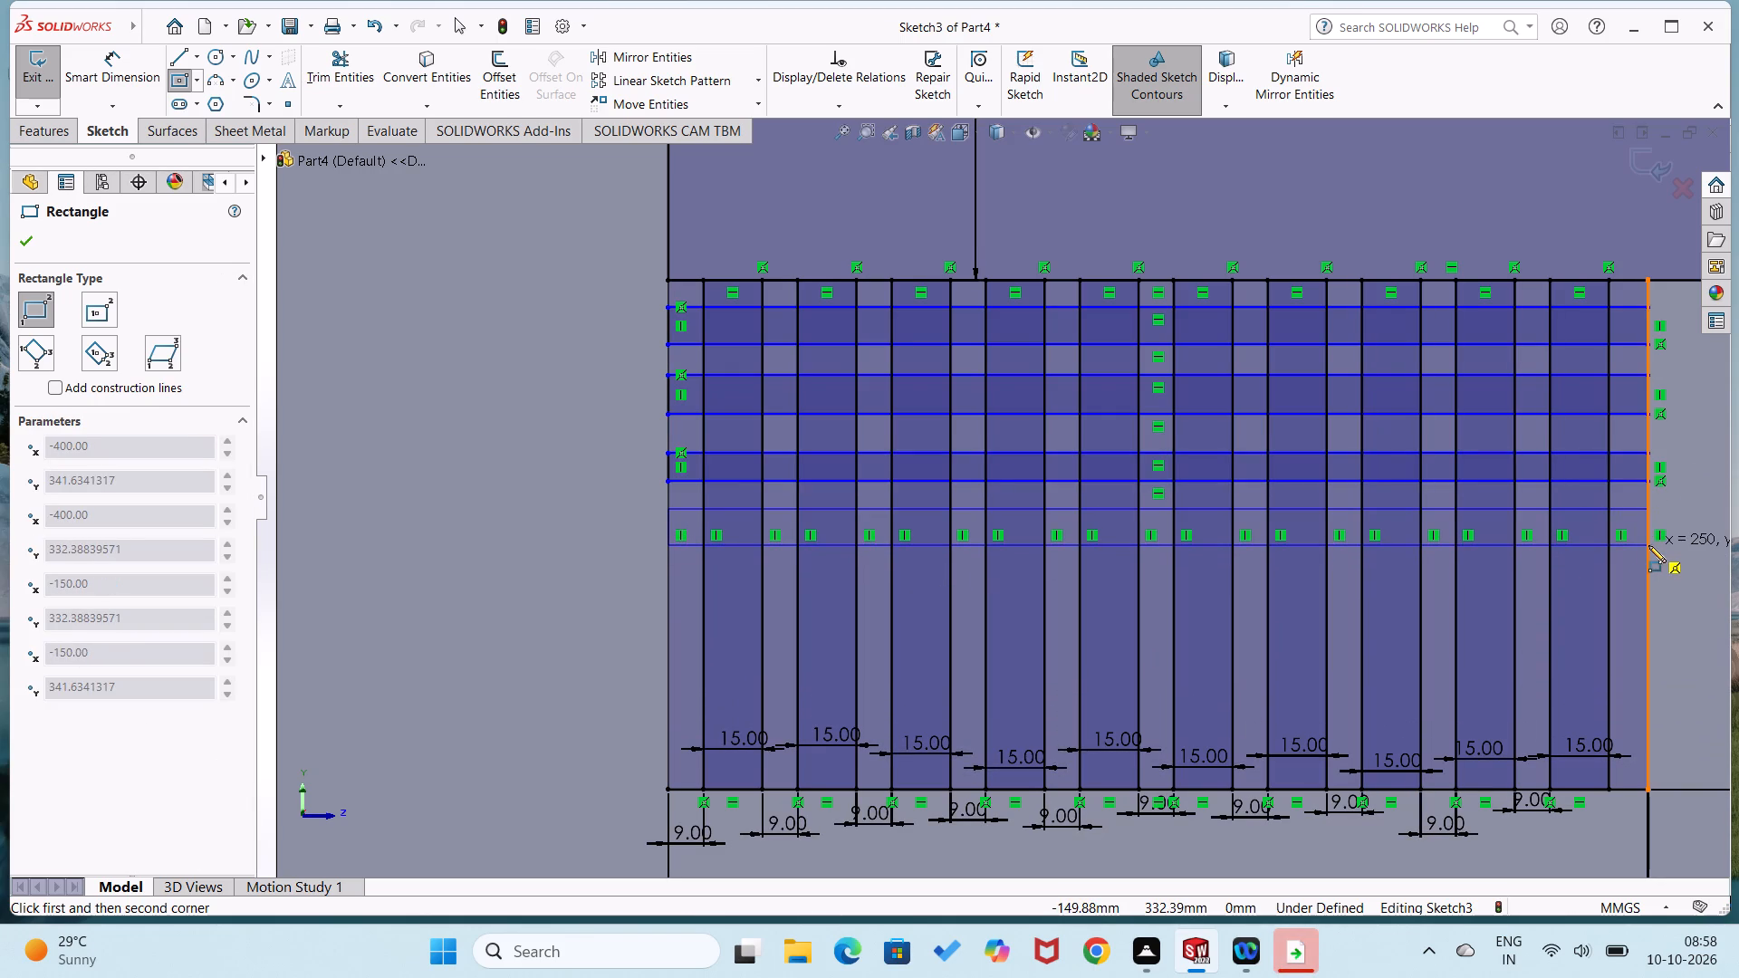
pyautogui.click(672, 580)
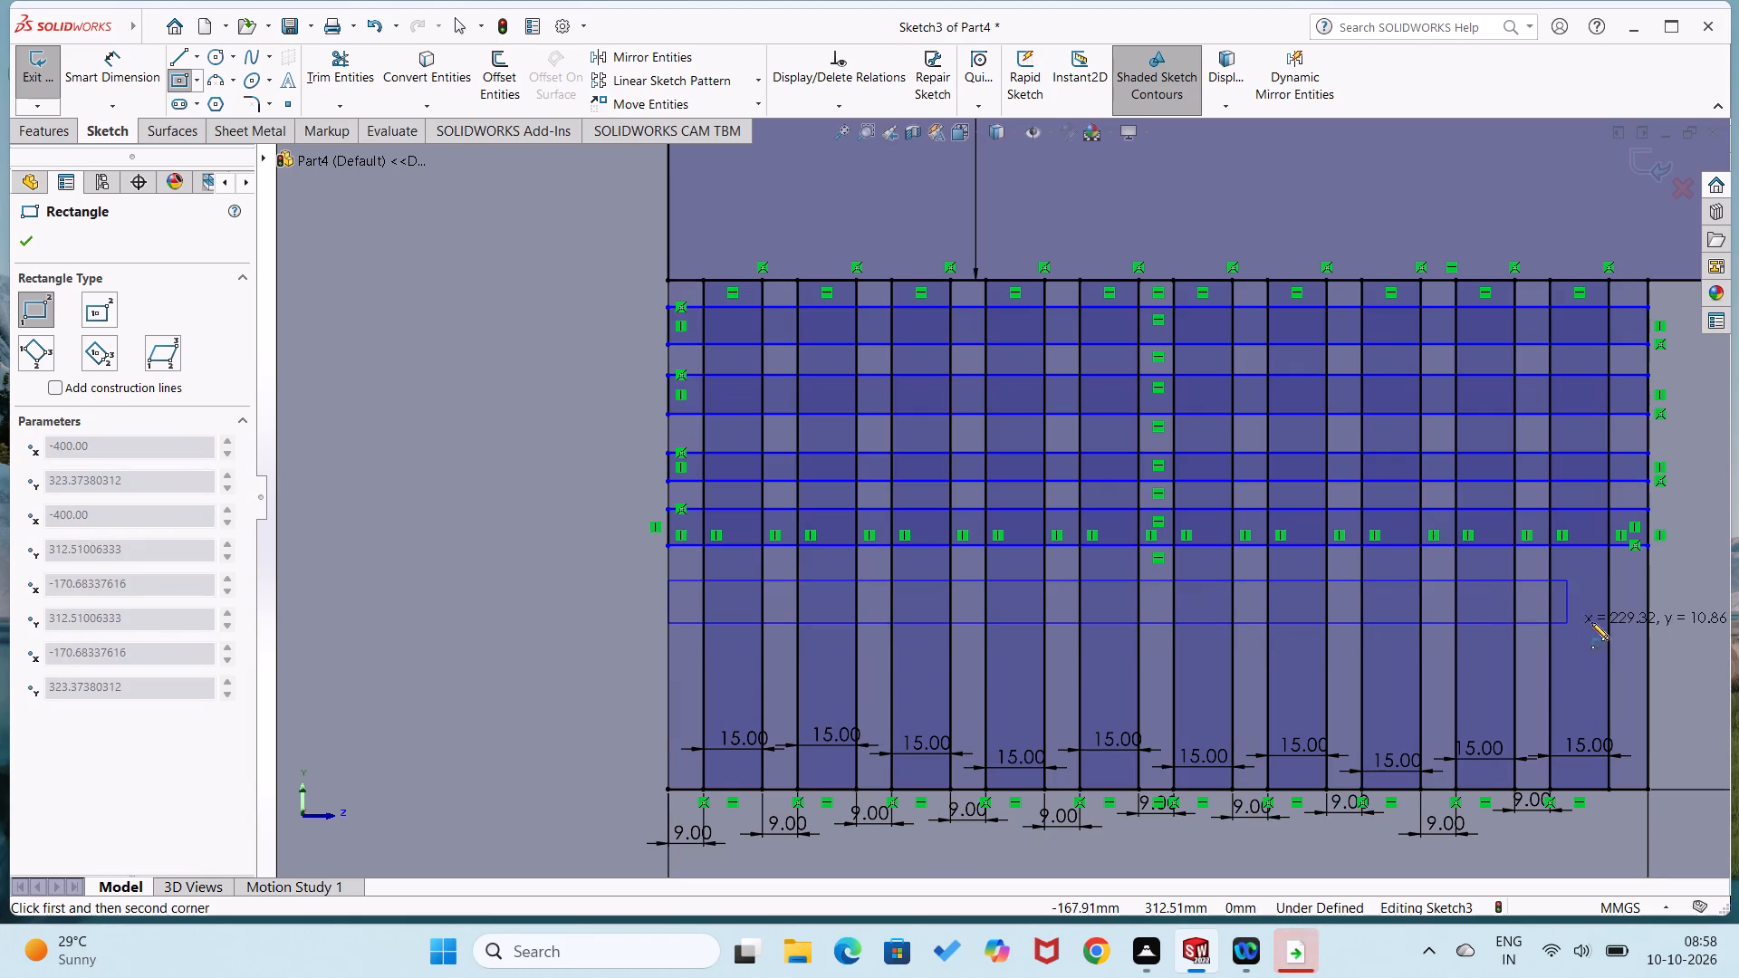
pyautogui.click(1645, 620)
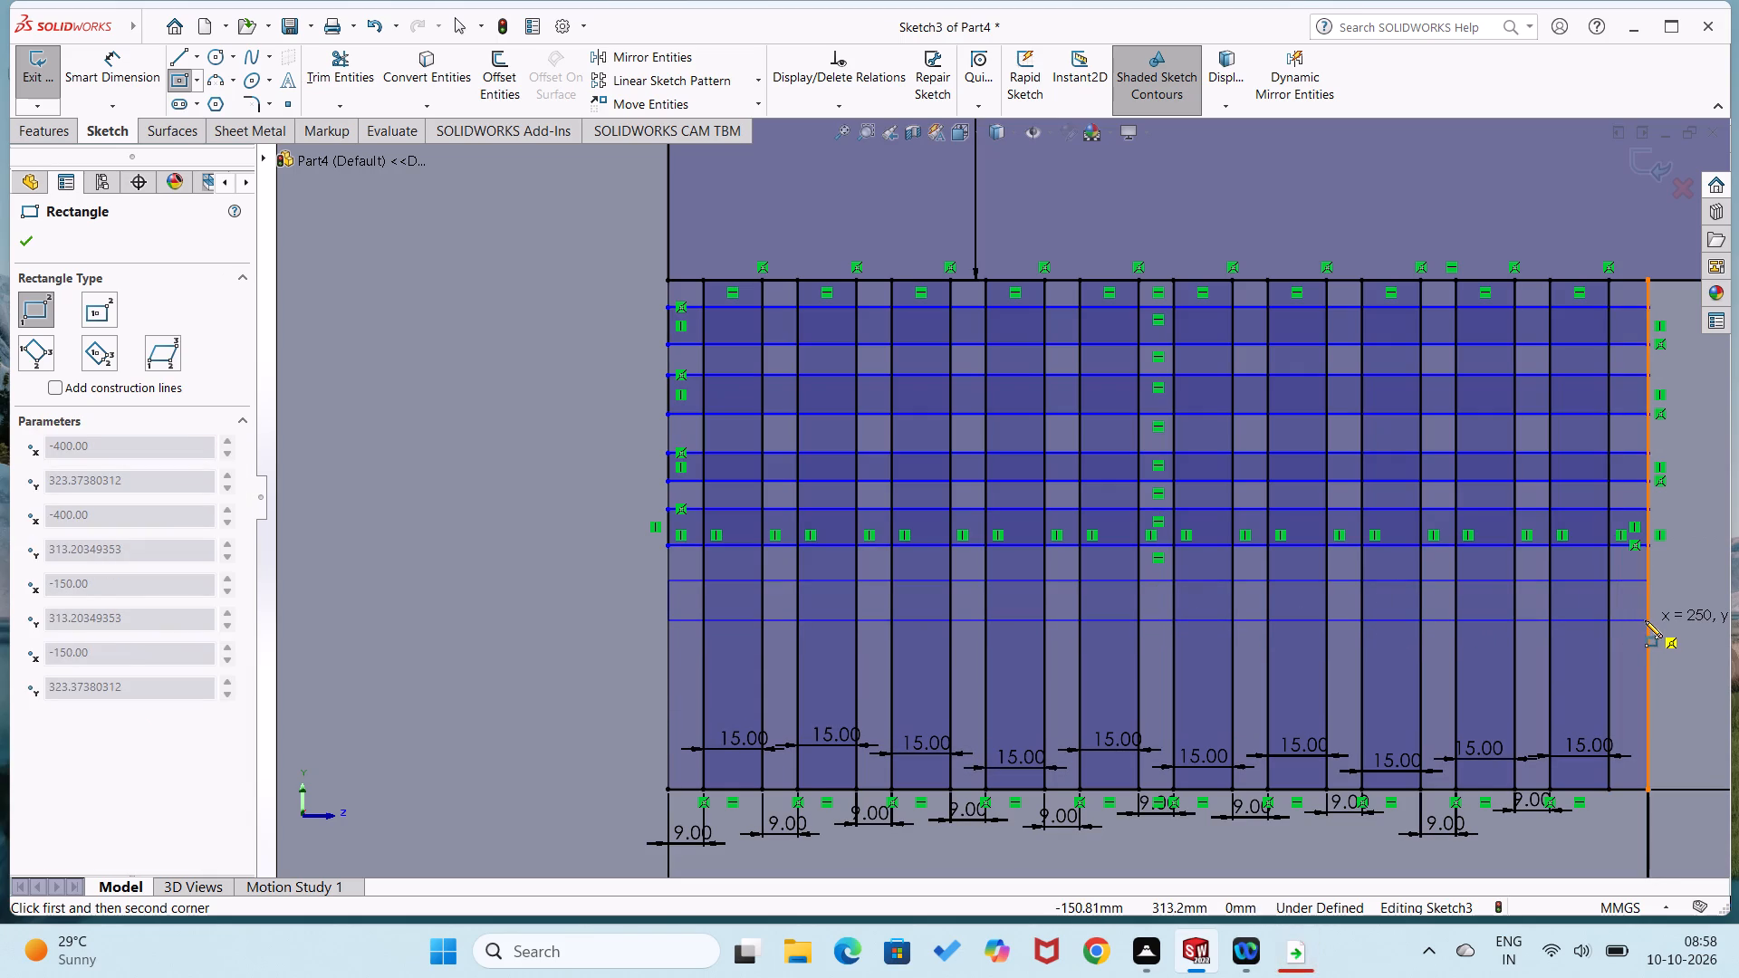
pyautogui.click(669, 657)
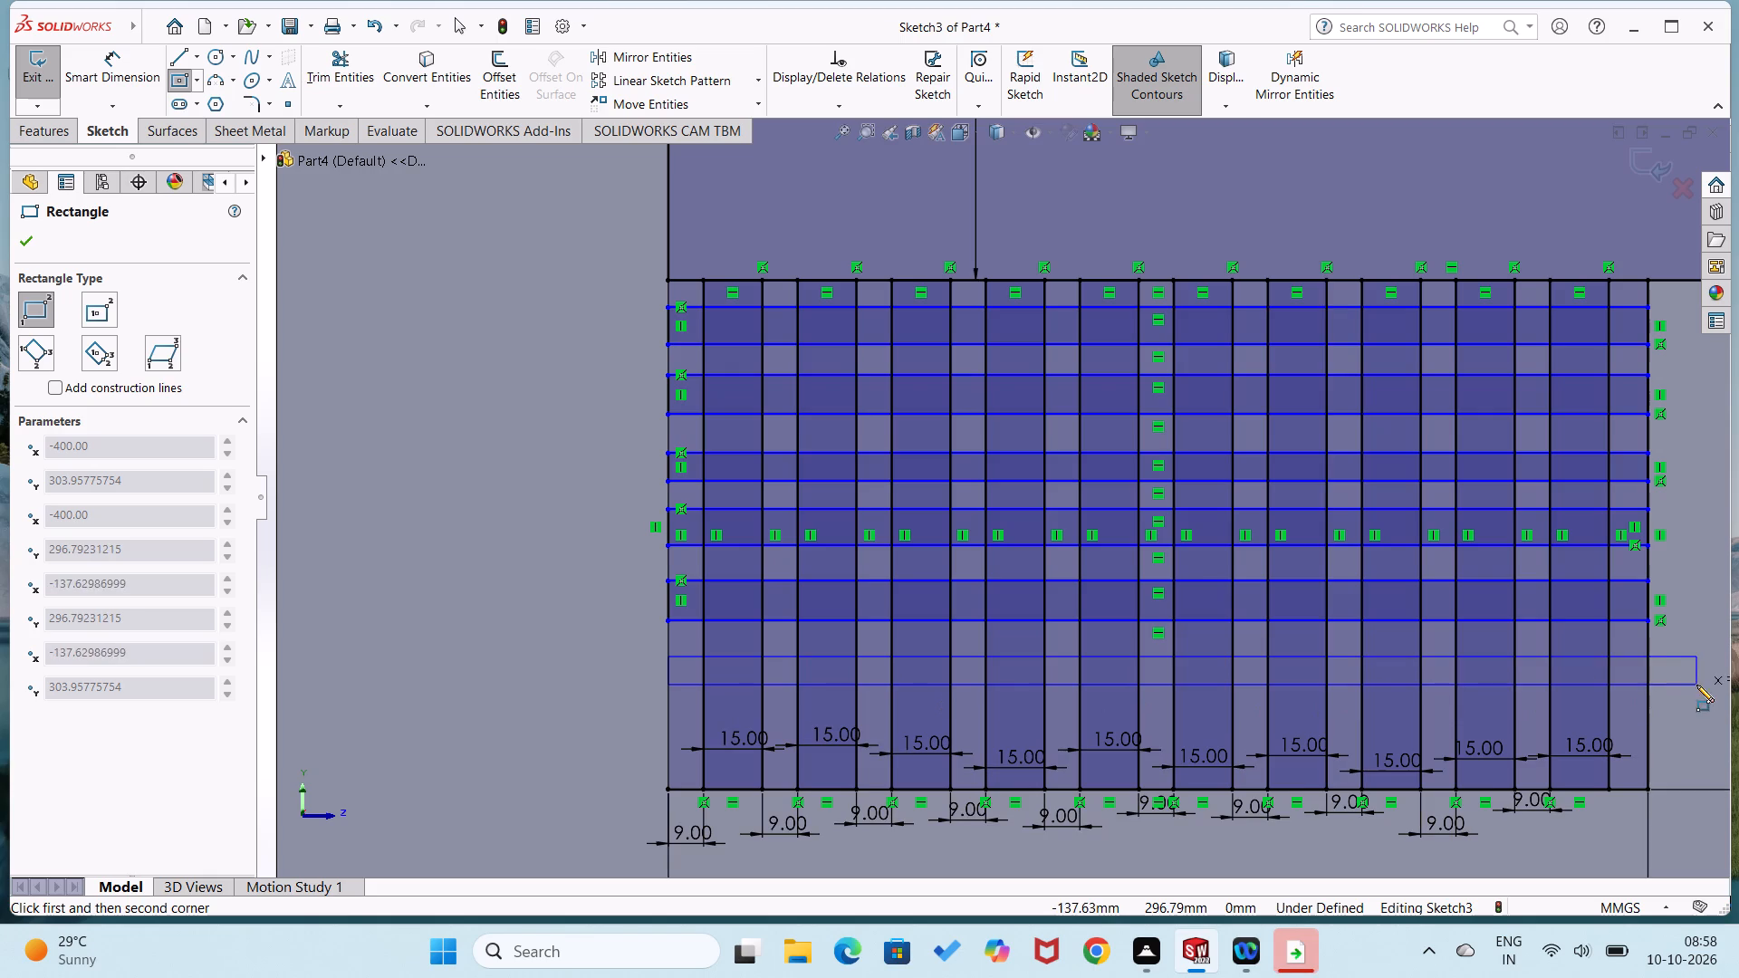
pyautogui.click(1653, 685)
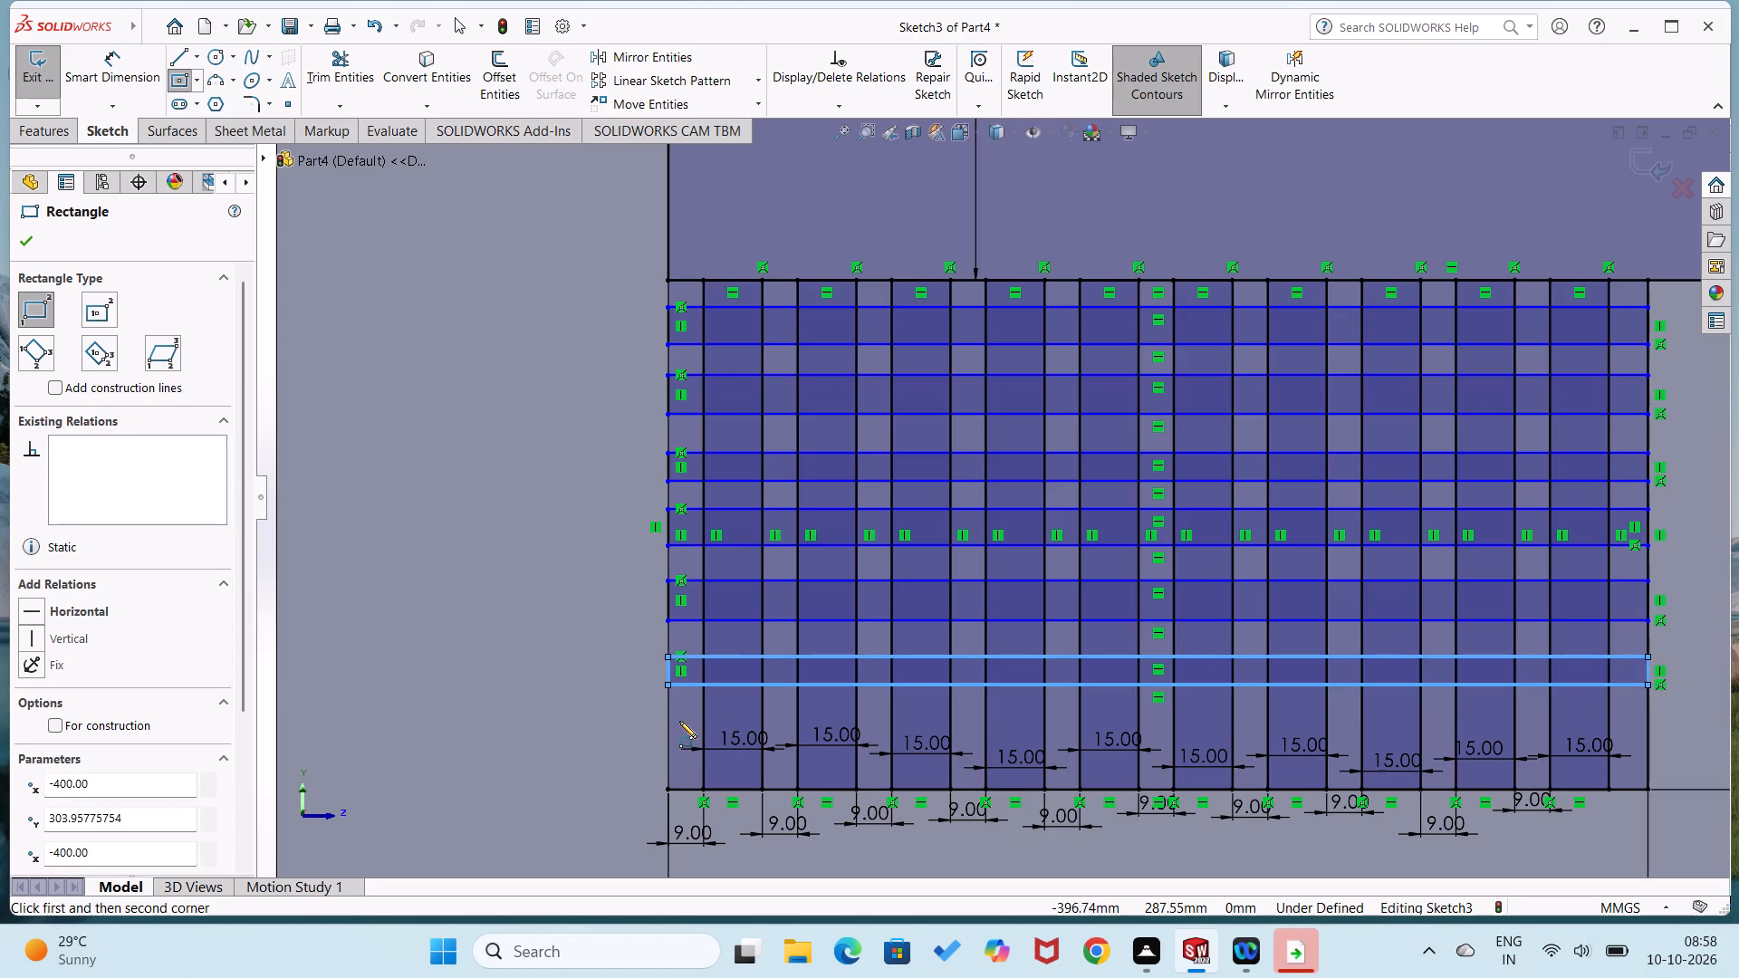
pyautogui.click(667, 717)
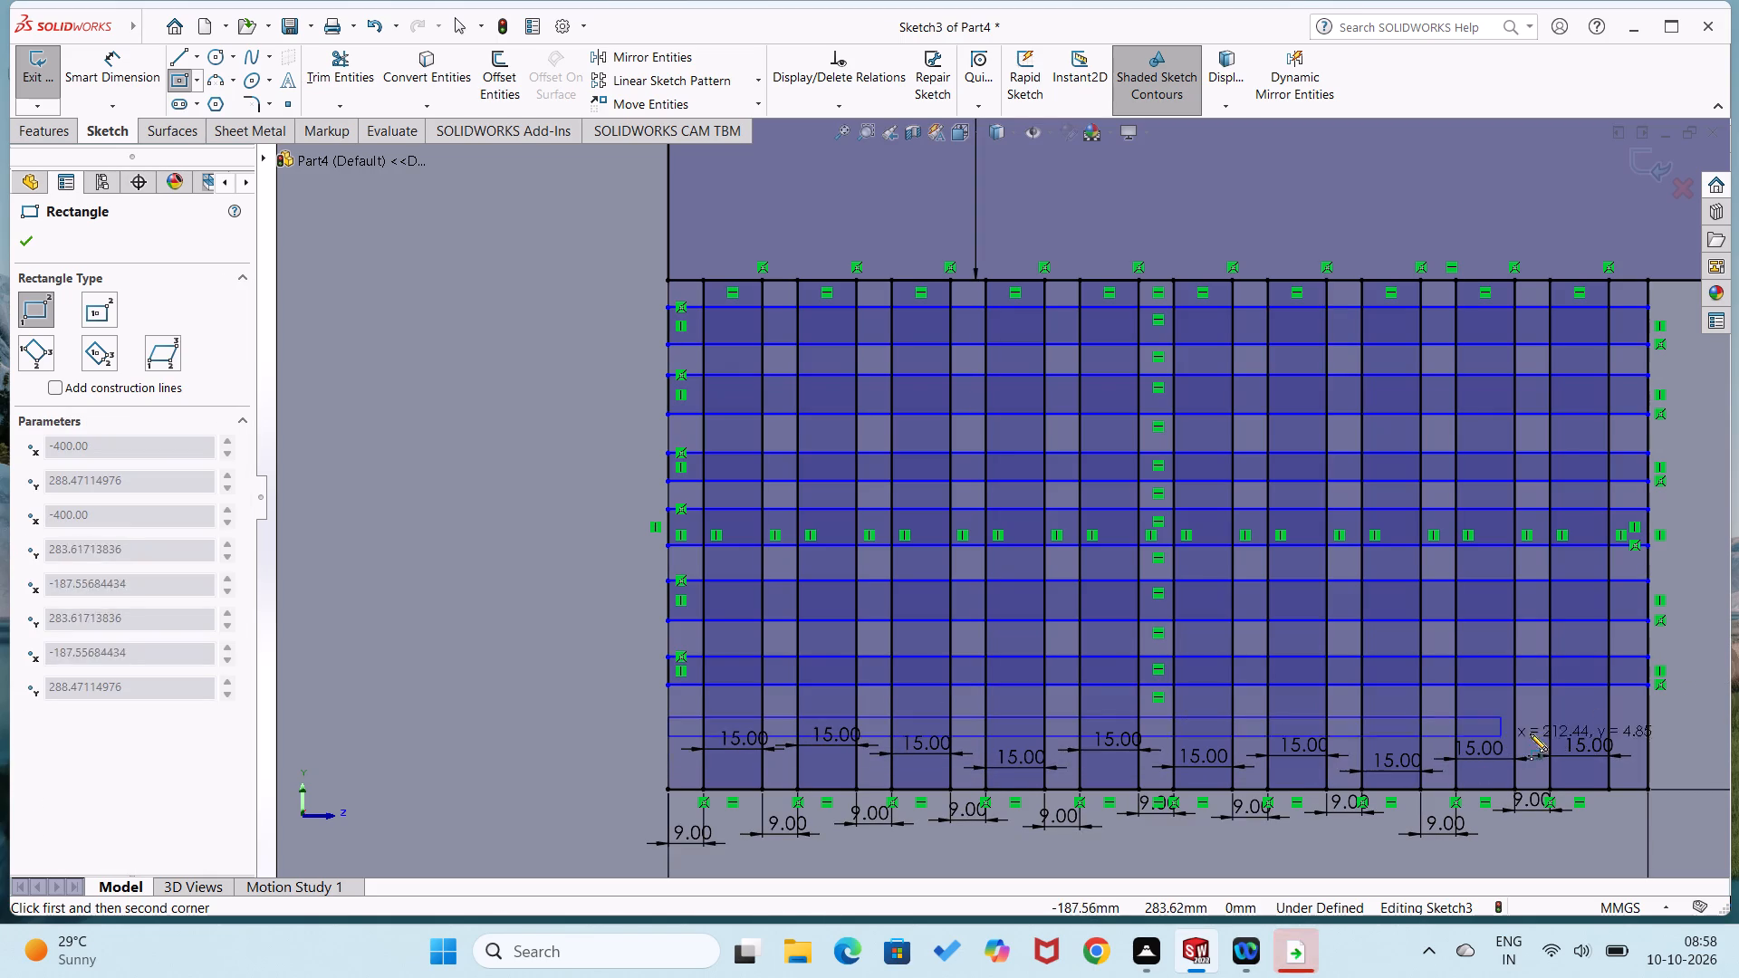
pyautogui.click(1647, 737)
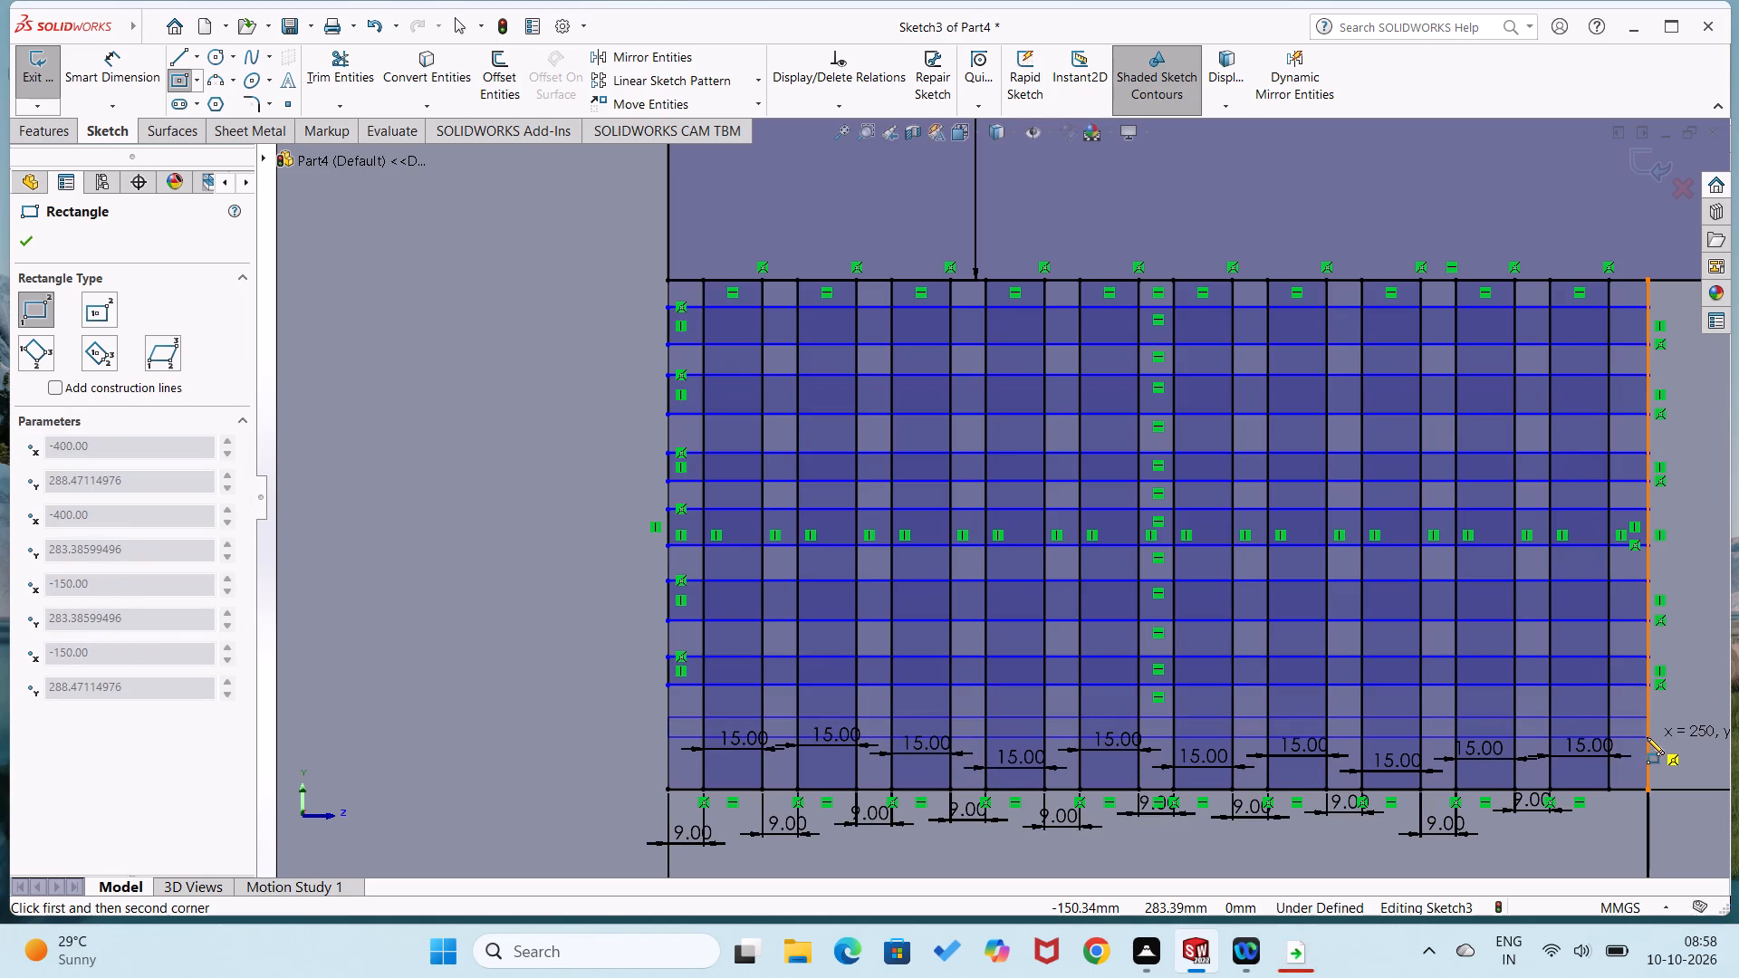
# Dimension the gap between the slatted area's top edge and the first horizontal rectangle as 9 mm at their left corners.
pyautogui.scroll(-2, 664, 542)
pyautogui.scroll(2, 689, 438)
pyautogui.scroll(-1, 700, 369)
pyautogui.moveTo(658, 425); pyautogui.dragTo(677, 273, button='right')
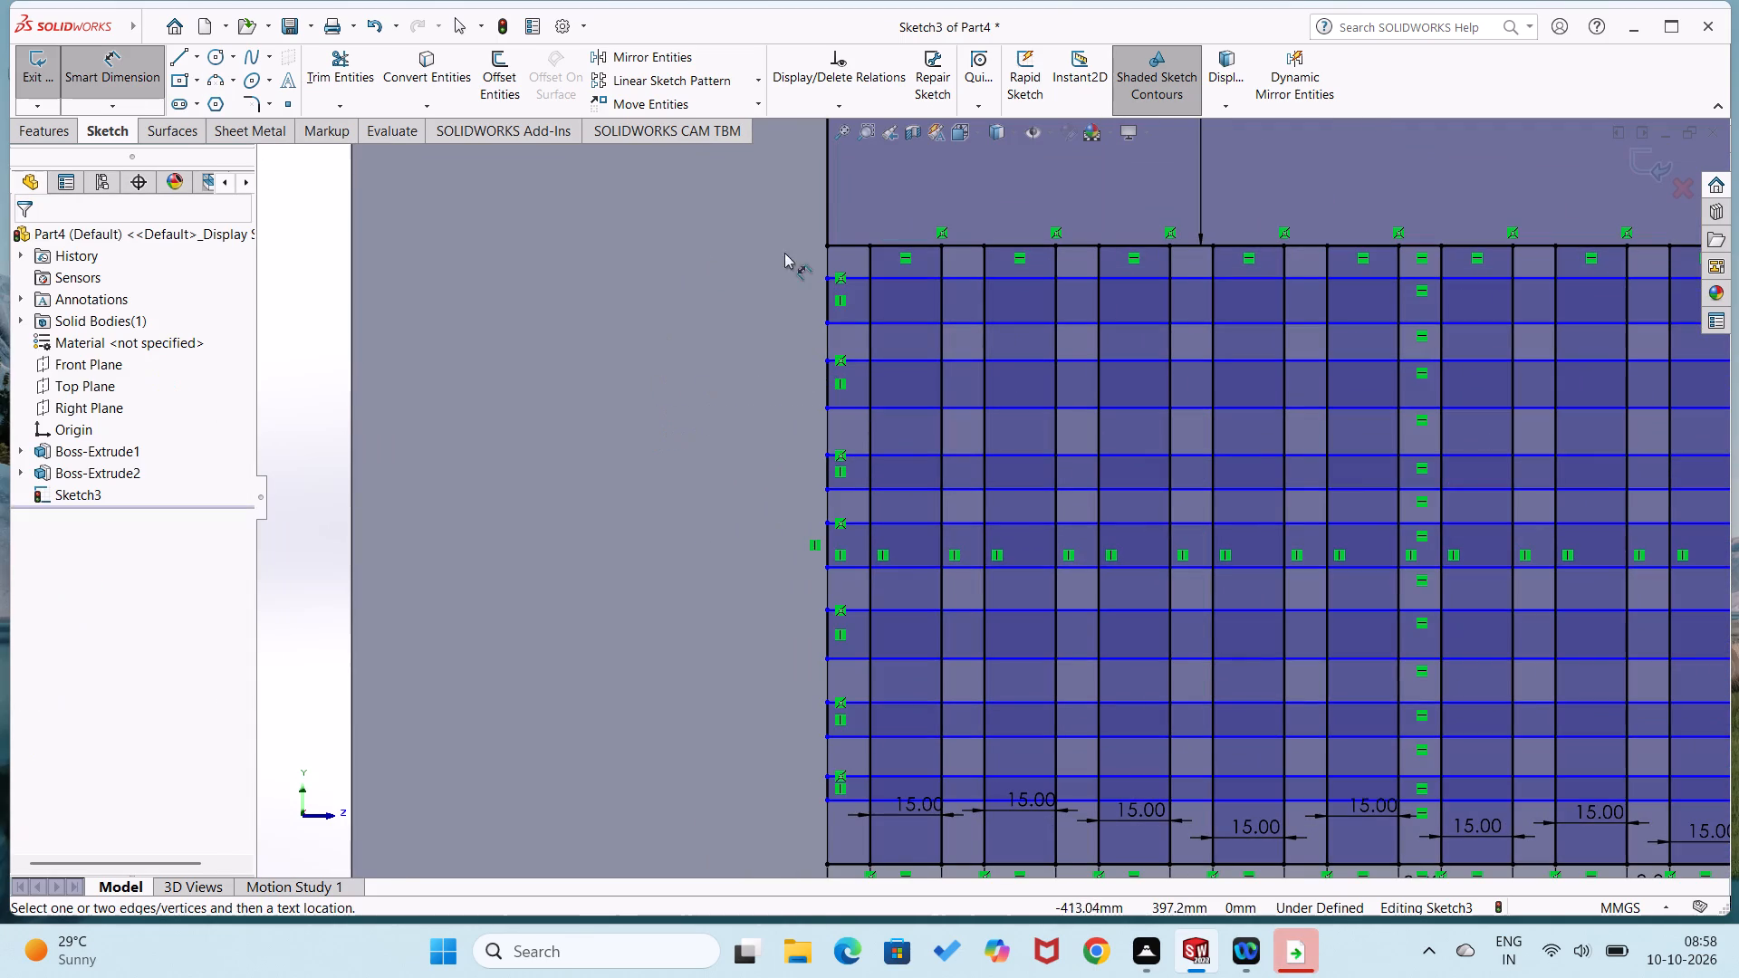
pyautogui.click(827, 242)
pyautogui.click(824, 280)
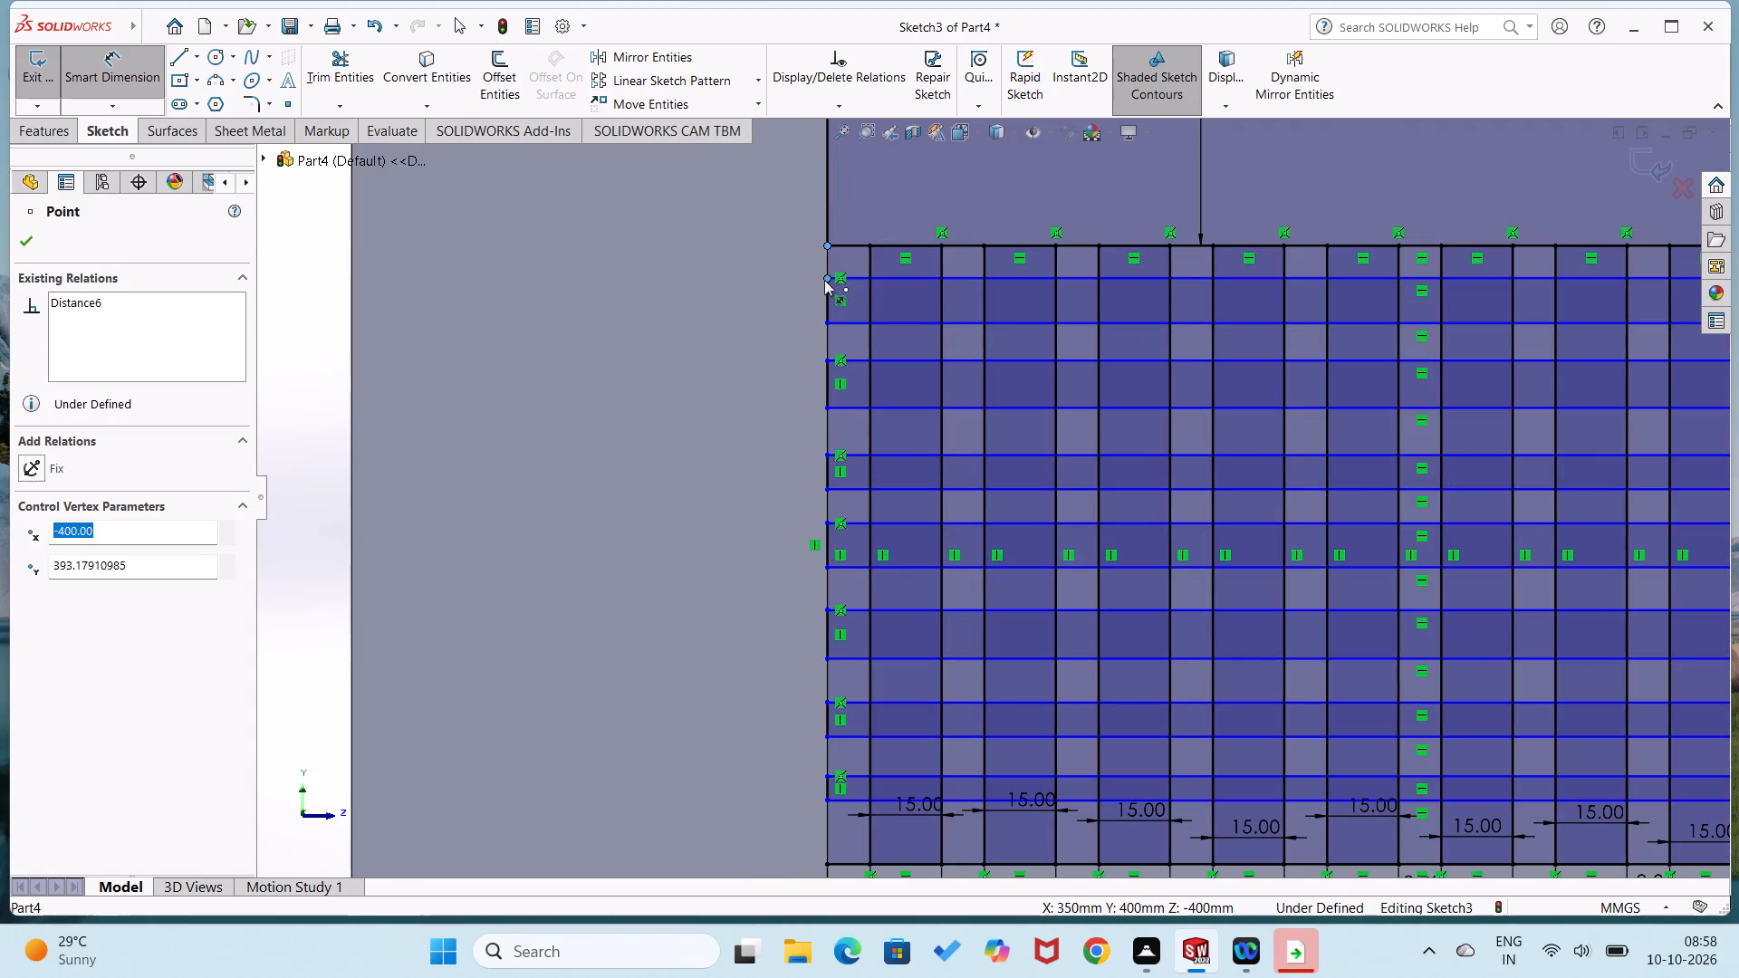
pyautogui.click(784, 264)
pyautogui.press('9')
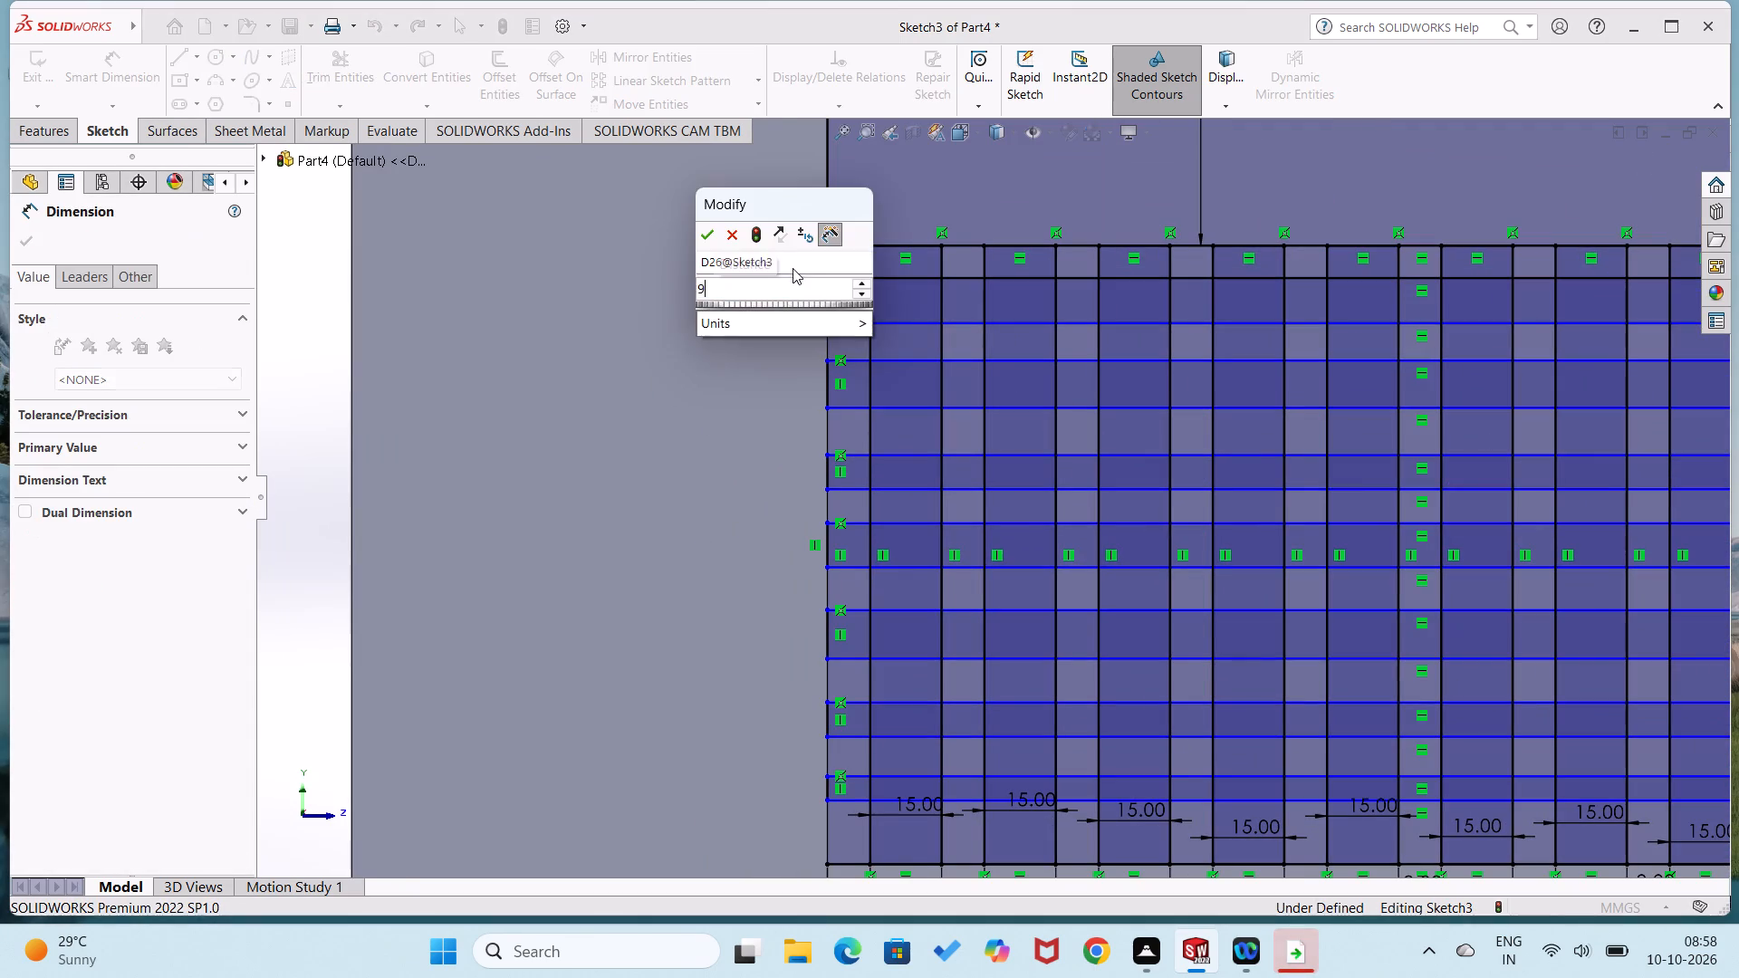
pyautogui.press('Return')
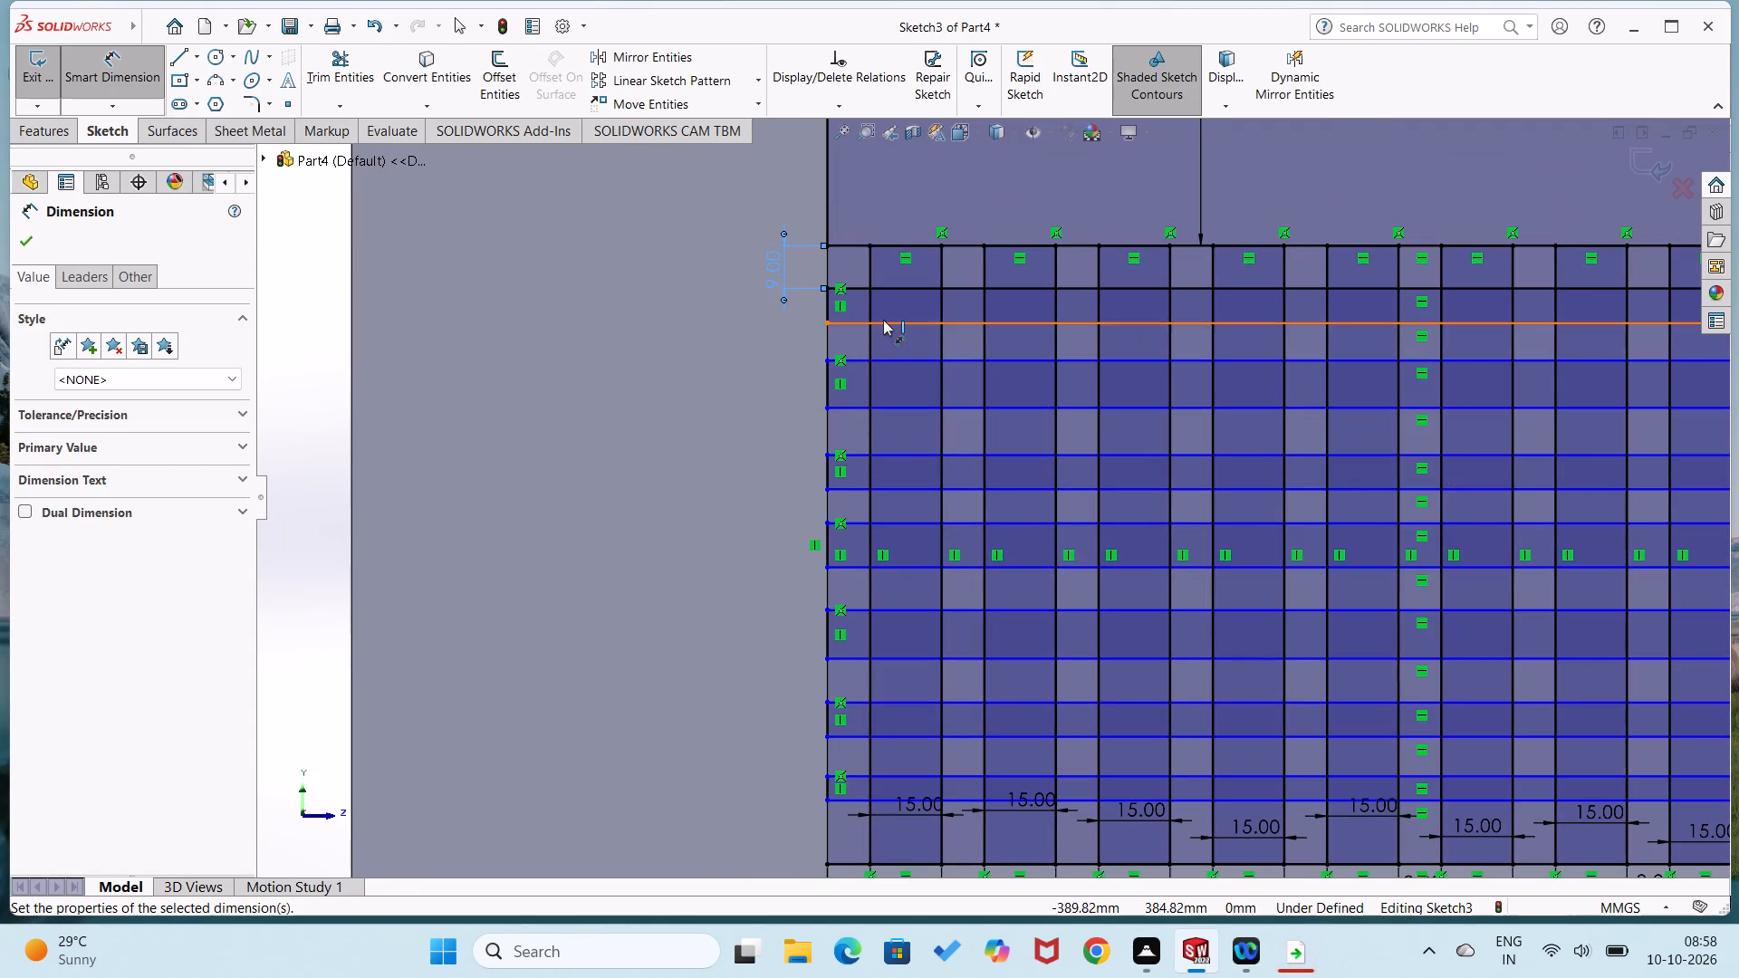
# Dimension the first horizontal rectangle's height as 15 mm between its long edges and correct it to 10 mm.
pyautogui.click(895, 313)
pyautogui.click(896, 325)
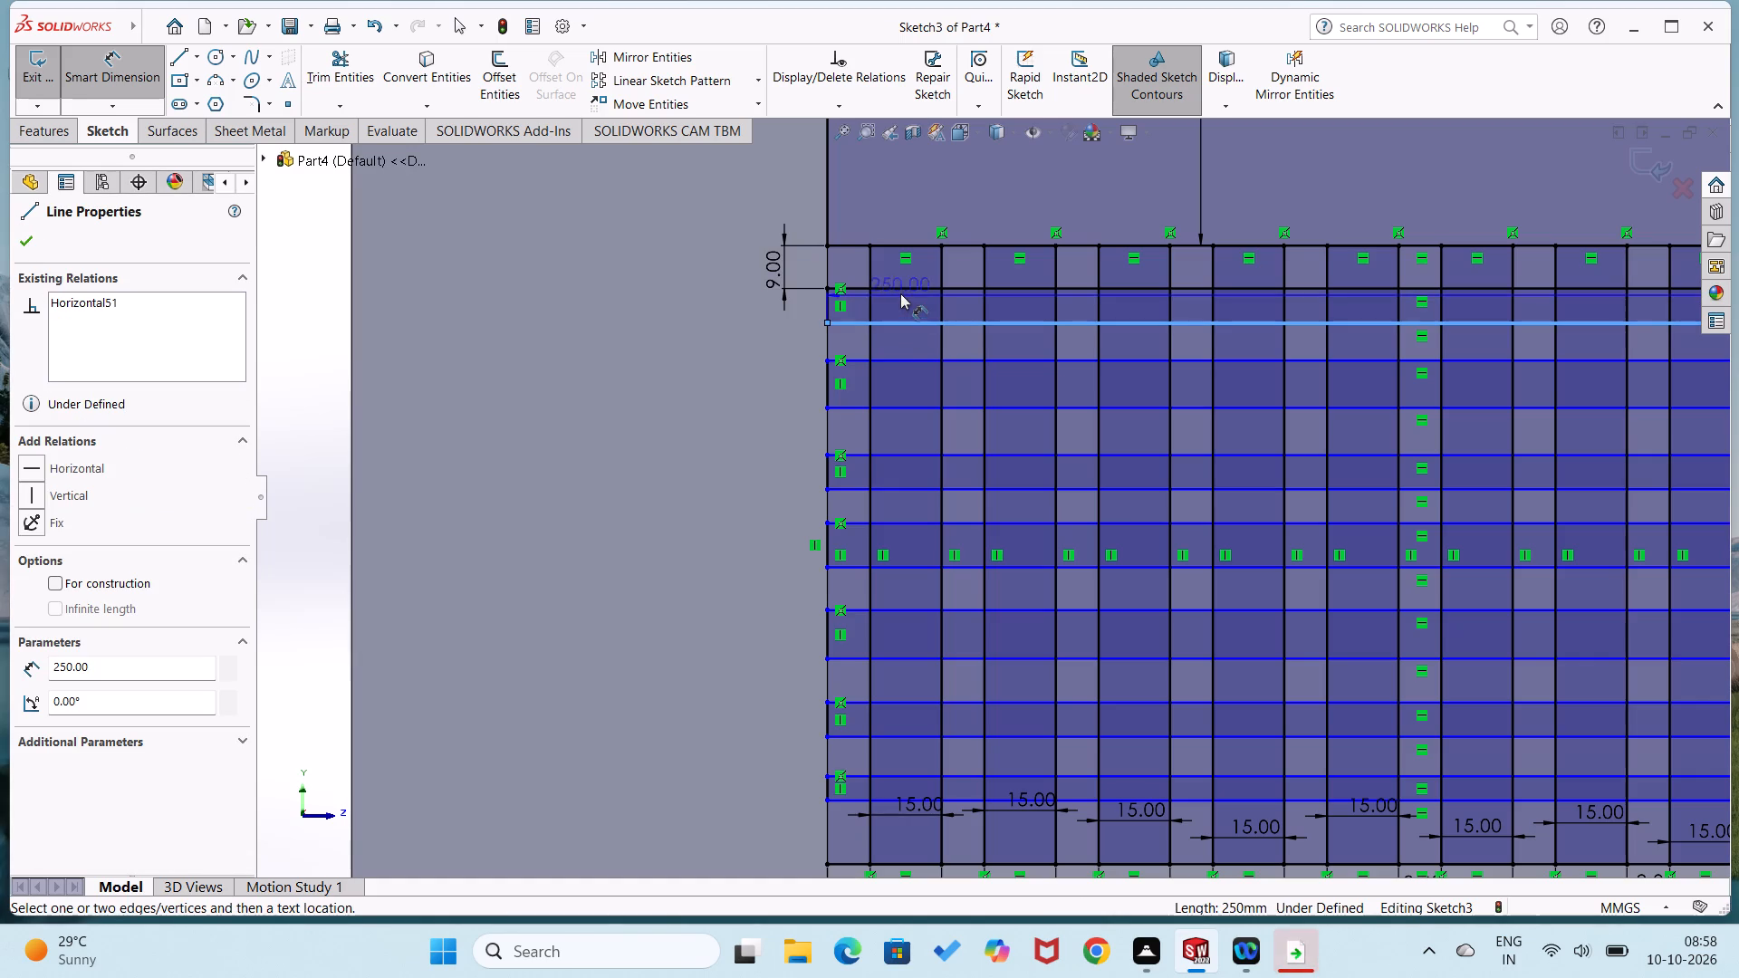
pyautogui.click(901, 287)
pyautogui.click(899, 302)
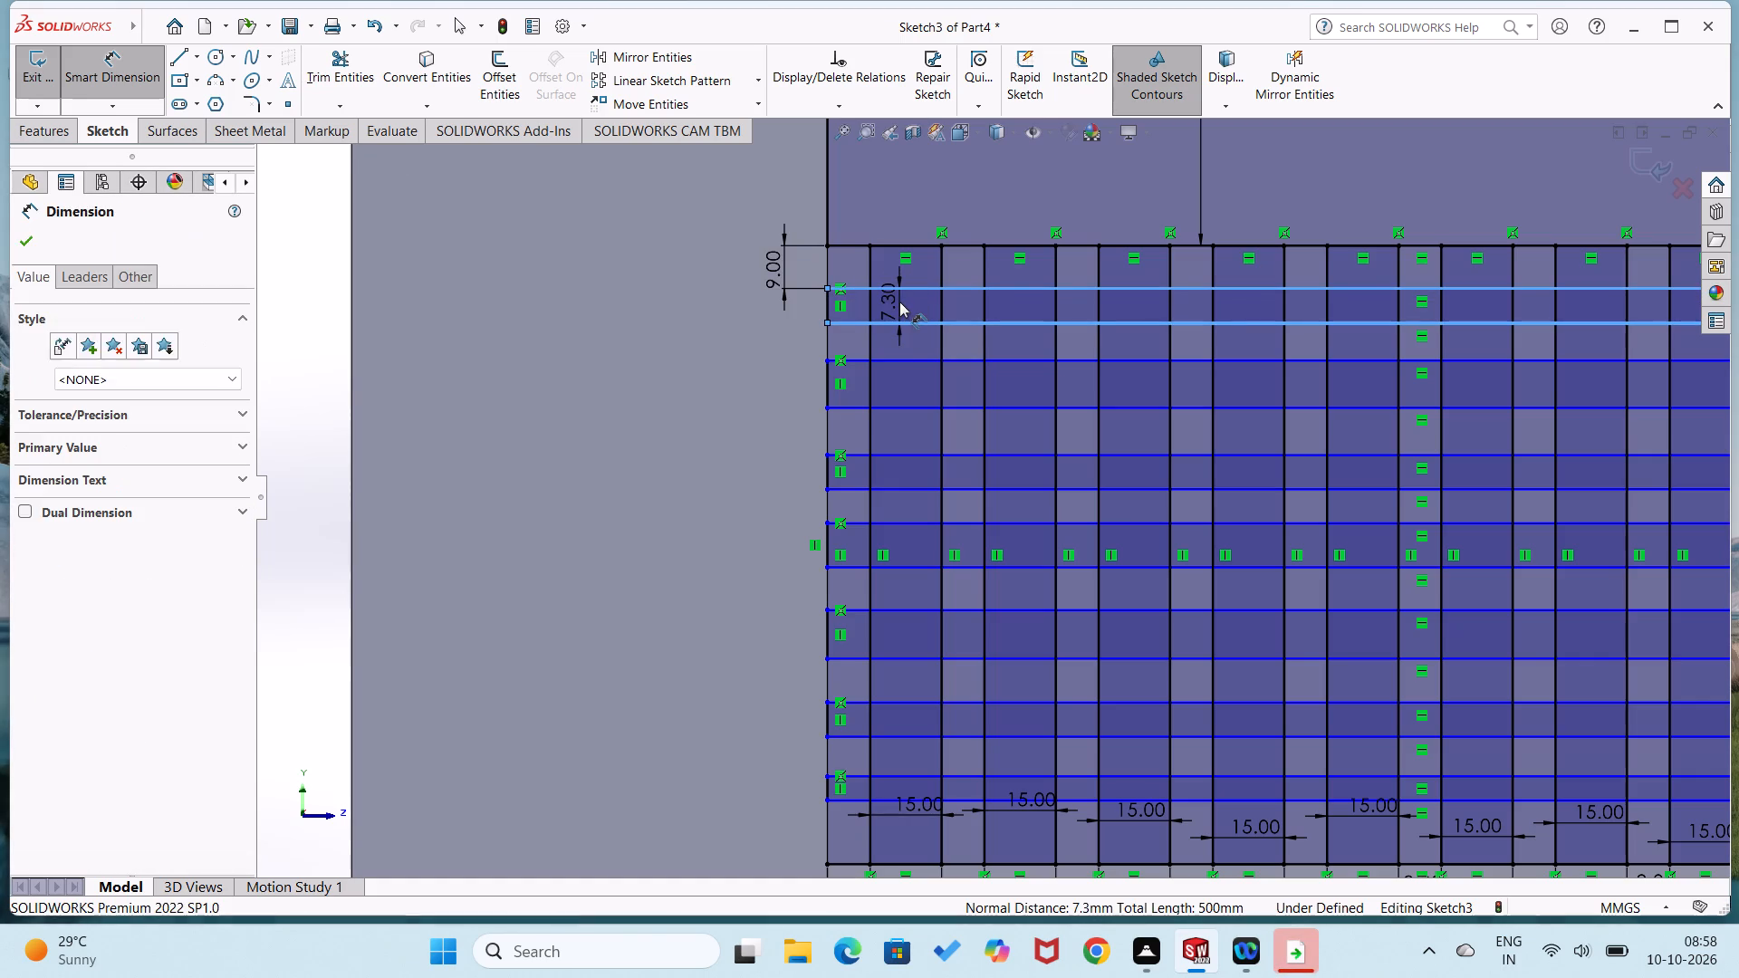
pyautogui.write('15')
pyautogui.press('Return')
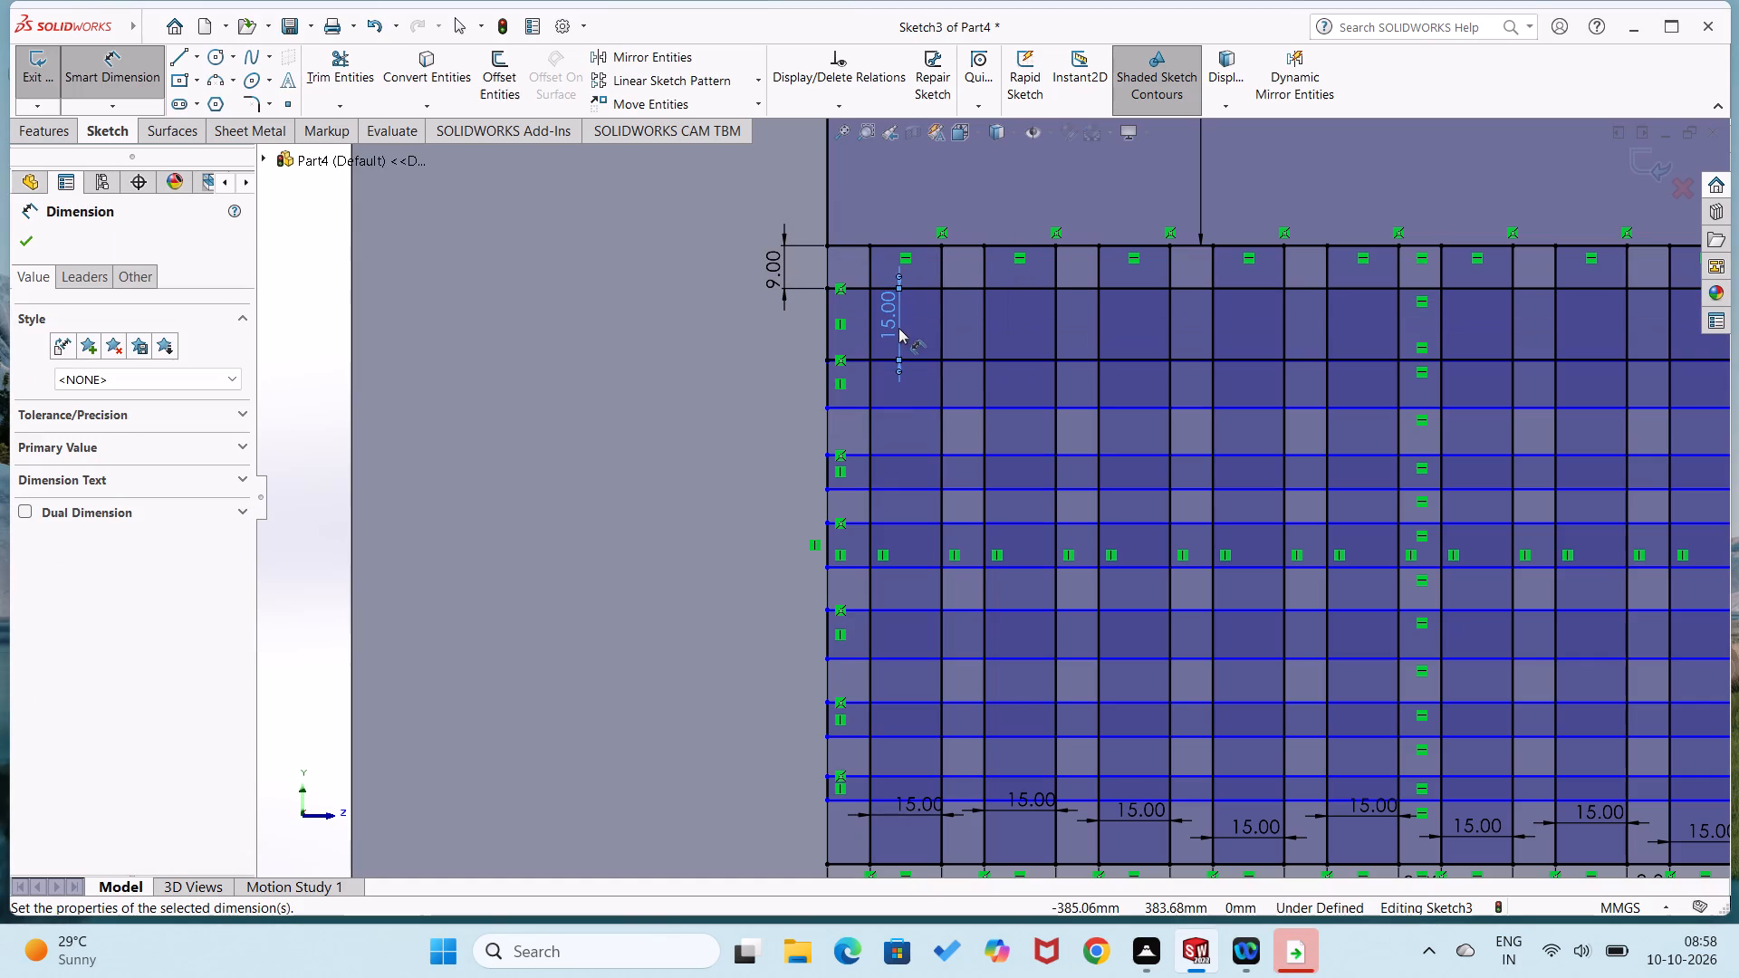
pyautogui.doubleClick(889, 329)
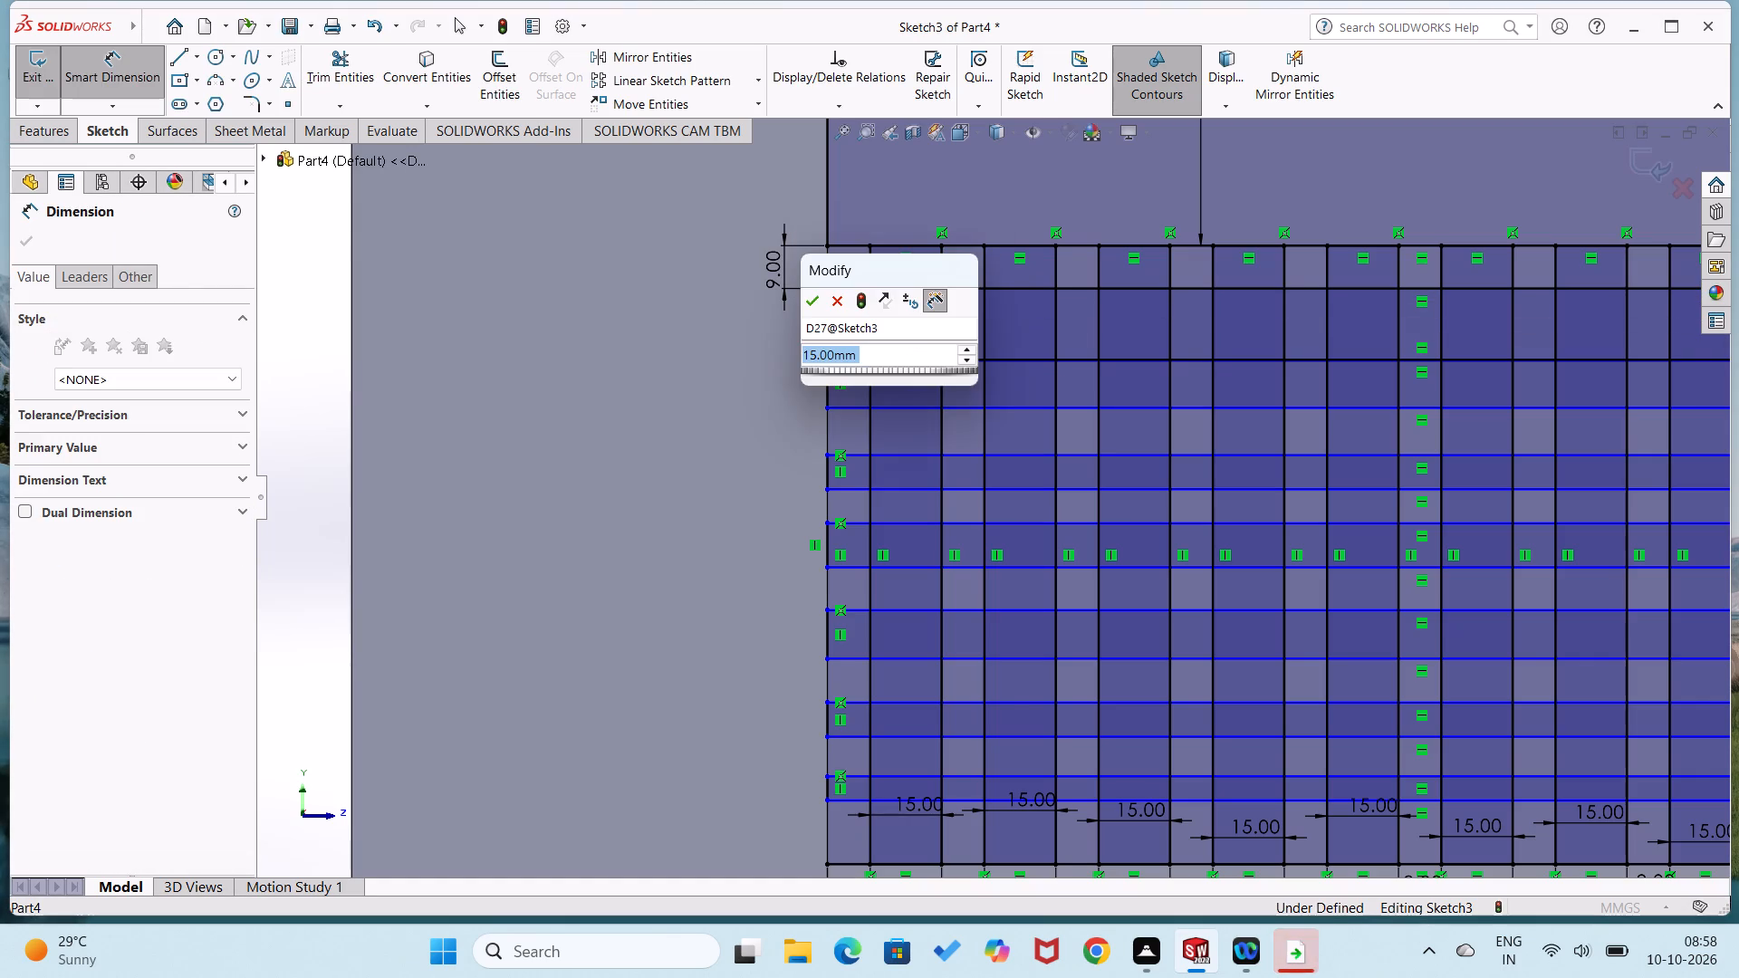
pyautogui.write('10')
pyautogui.press('Return')
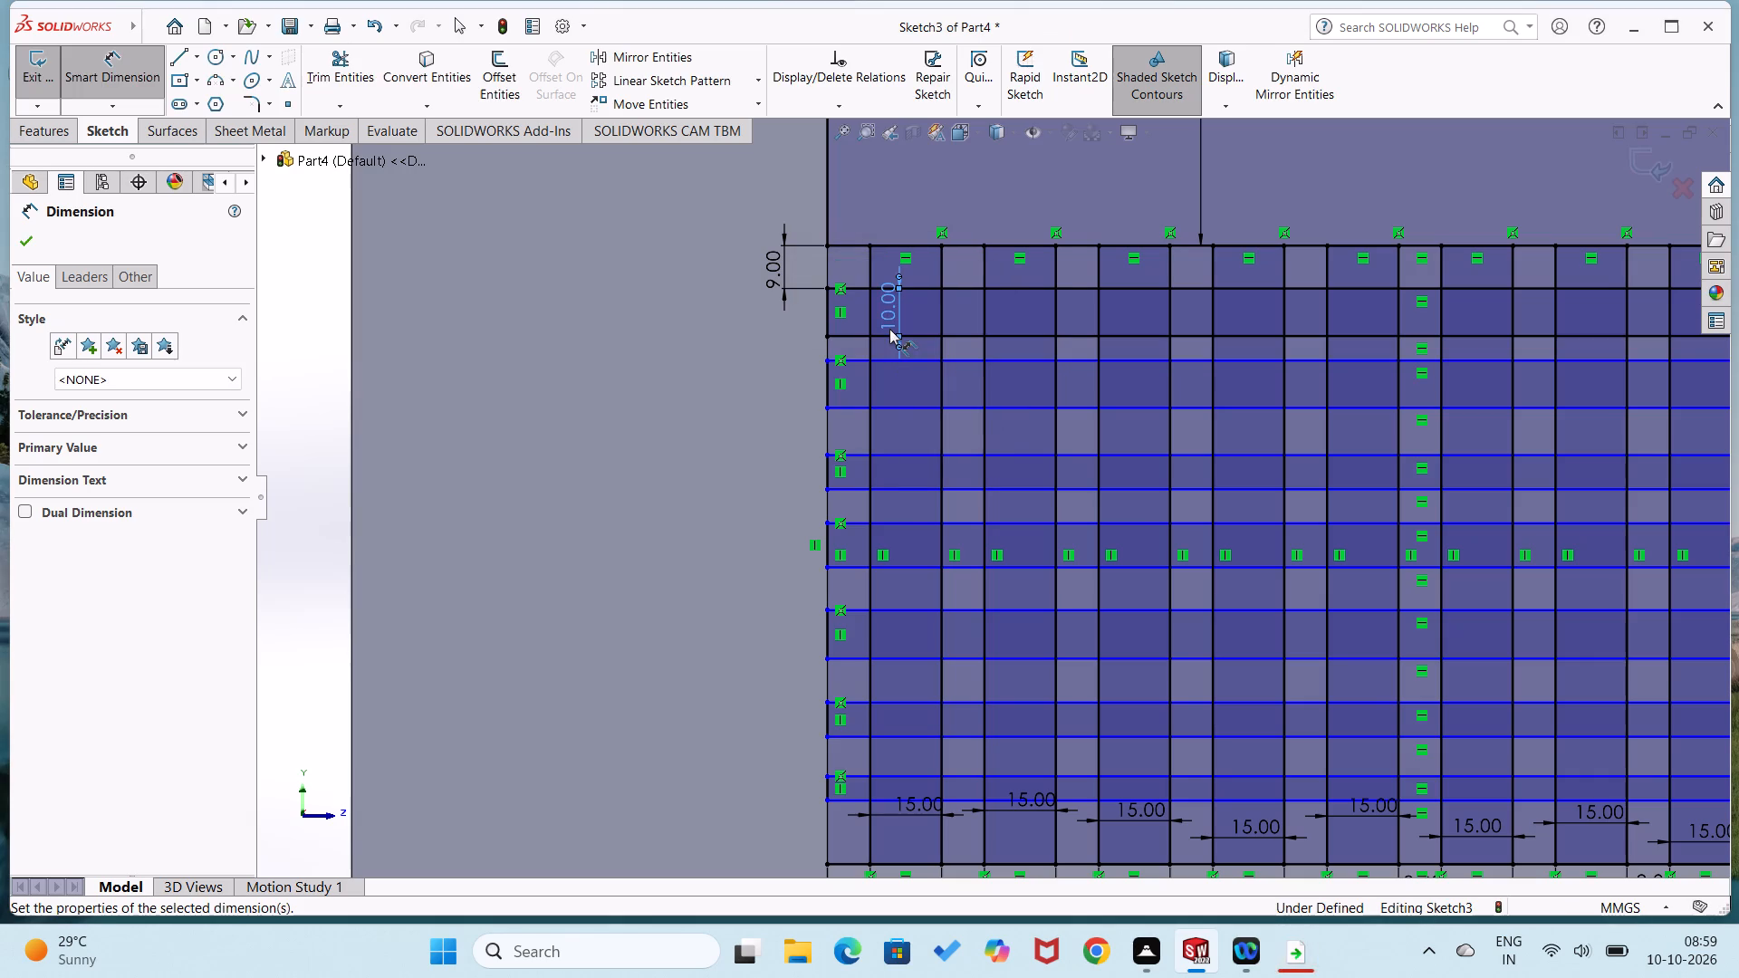
# Dimension the gap between the first and second horizontal rectangles as 9 mm between their facing edges.
pyautogui.click(895, 358)
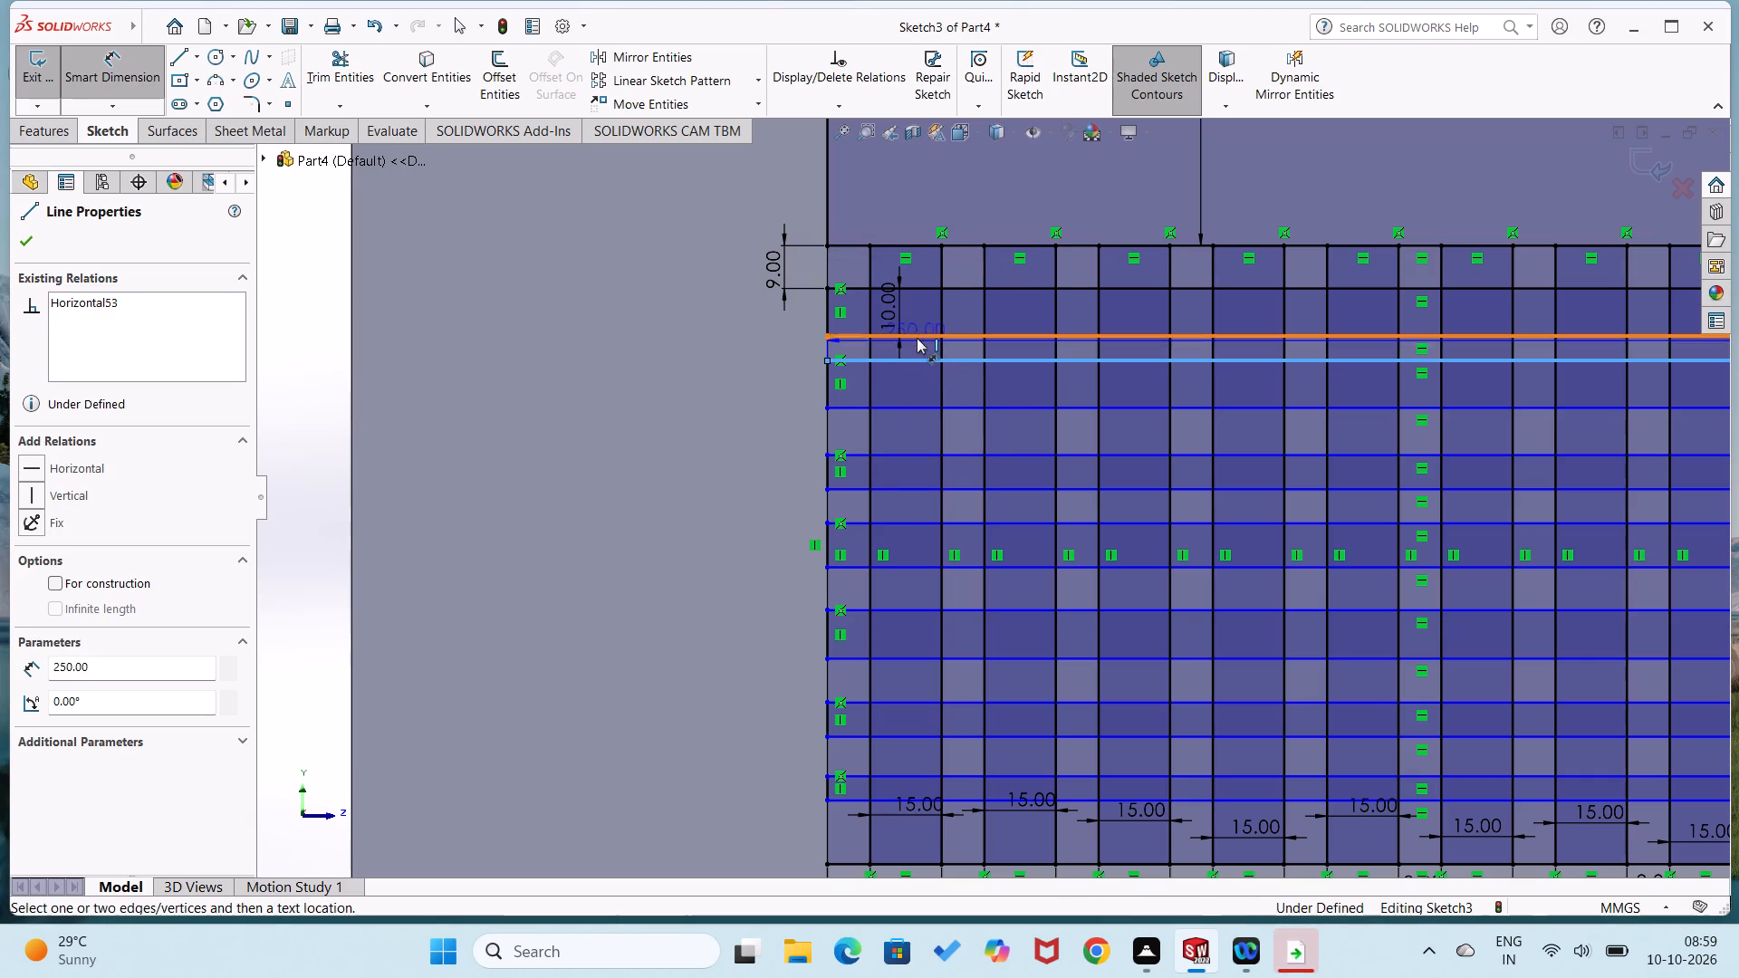
pyautogui.click(918, 337)
pyautogui.click(920, 340)
pyautogui.press('9')
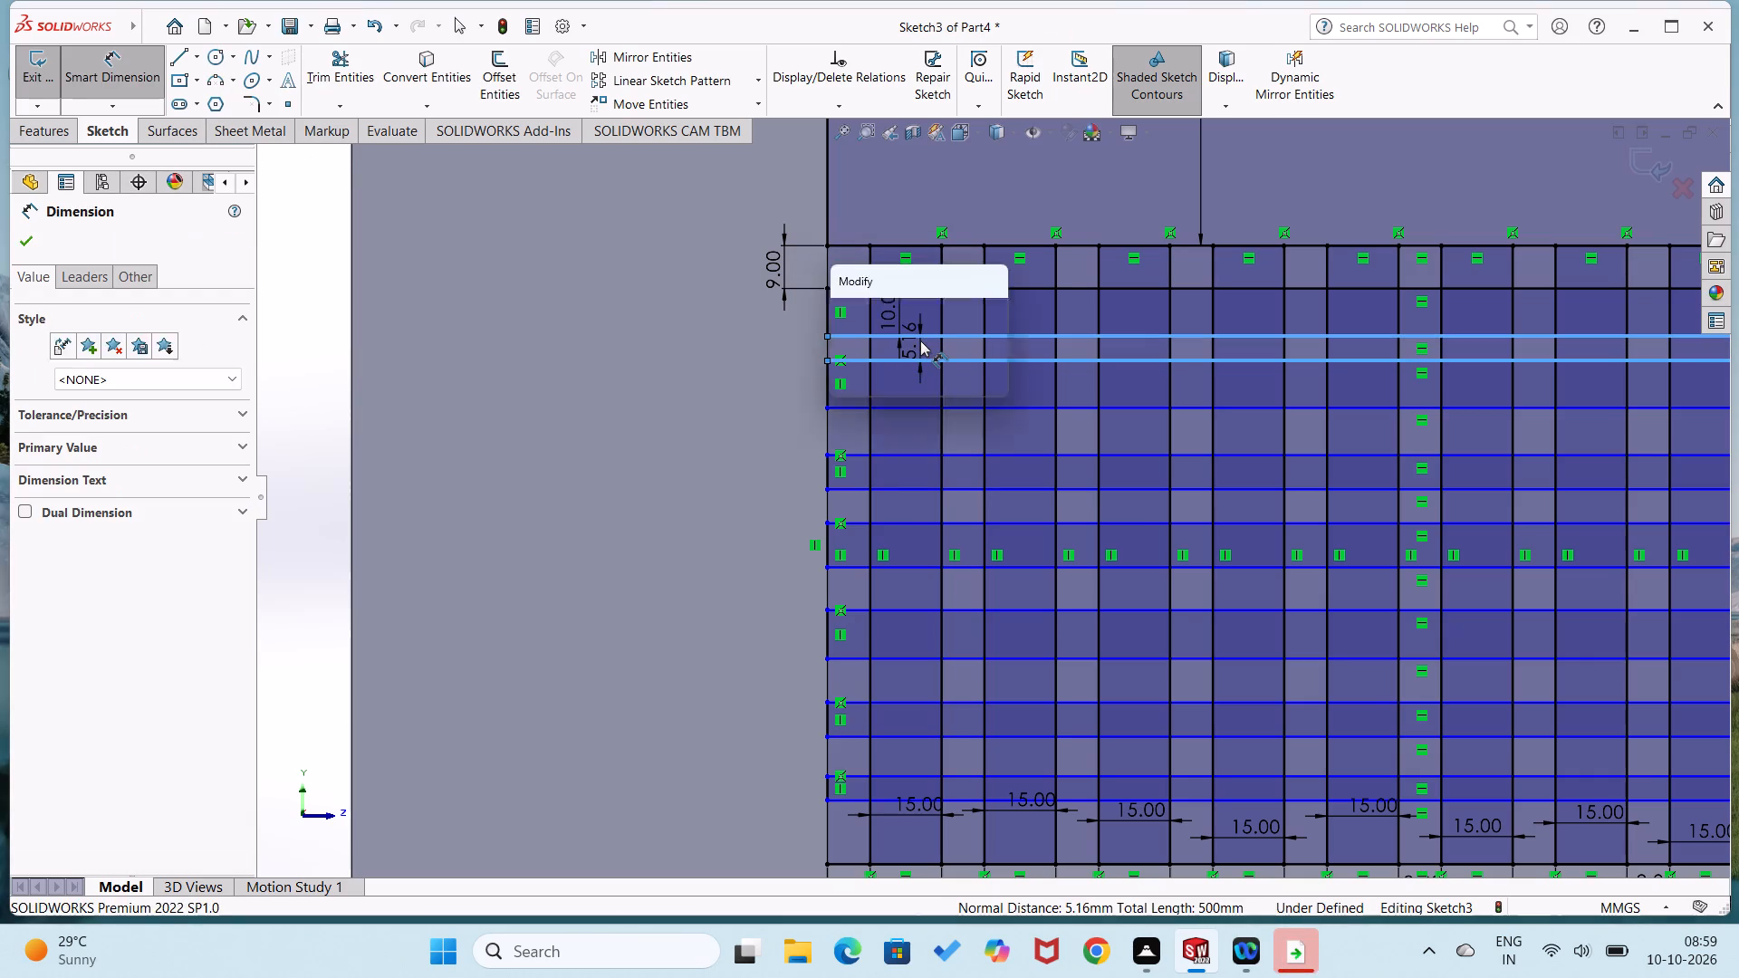
pyautogui.press('Return')
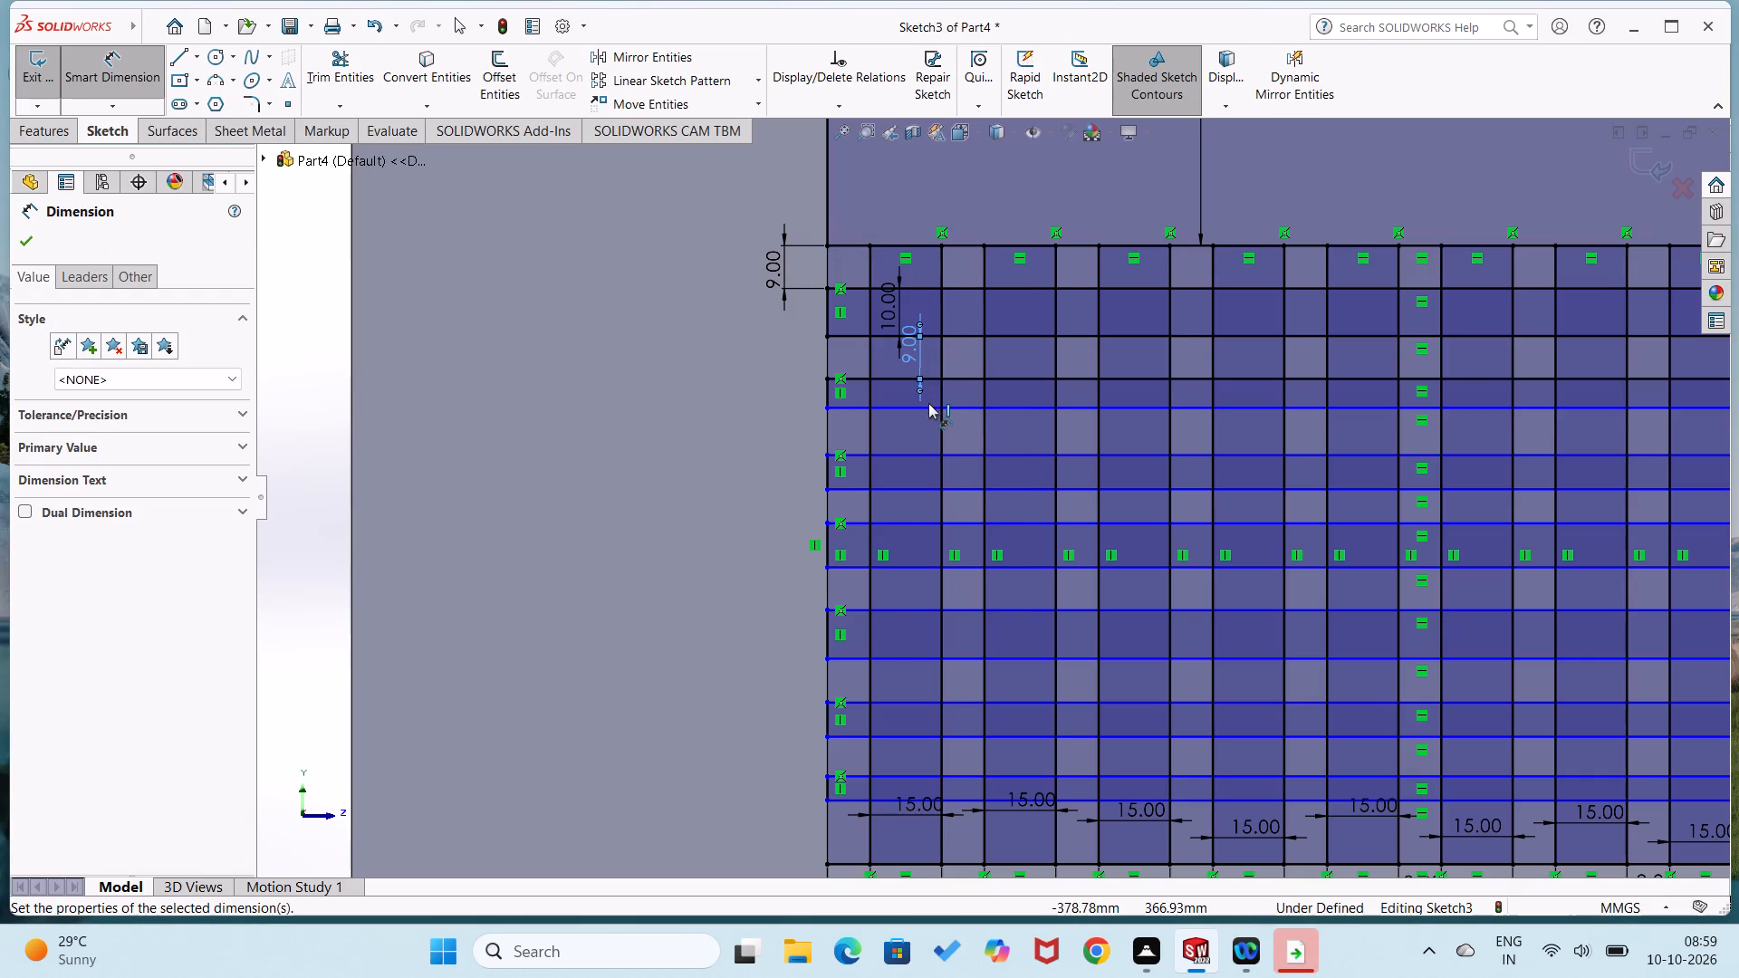
# Dimension the second horizontal rectangle's height as 10 mm between its top and bottom edges.
pyautogui.click(928, 403)
pyautogui.click(932, 382)
pyautogui.click(940, 391)
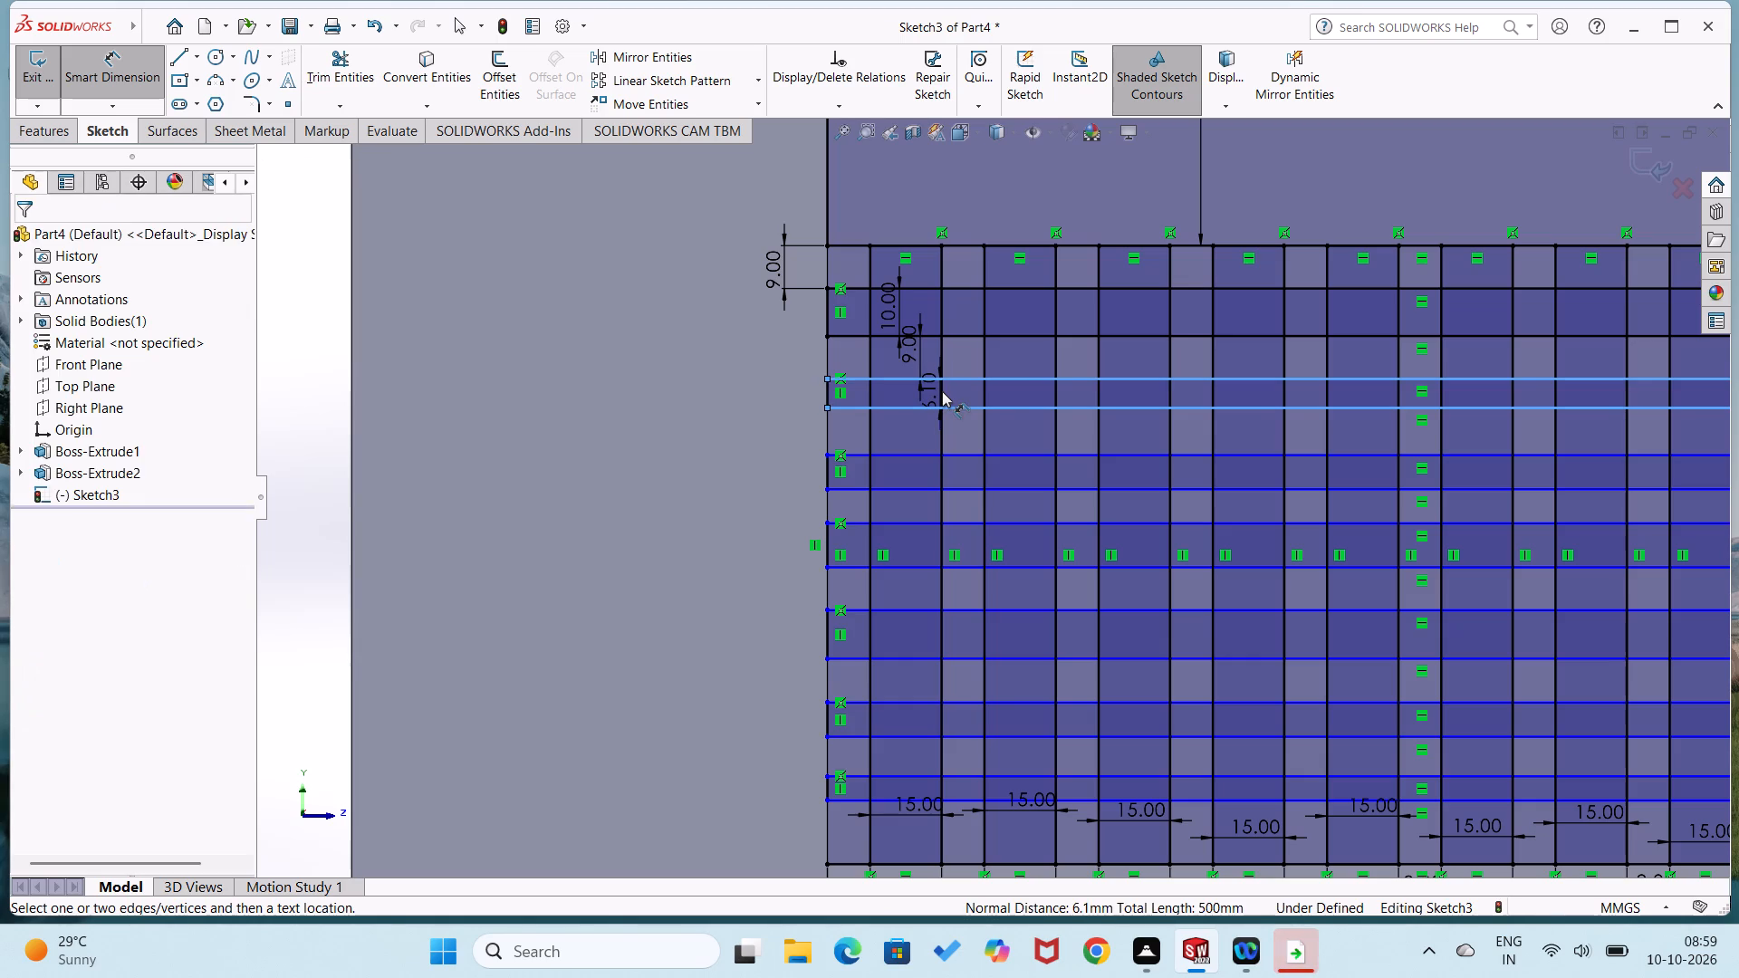
pyautogui.write('10')
pyautogui.press('Return')
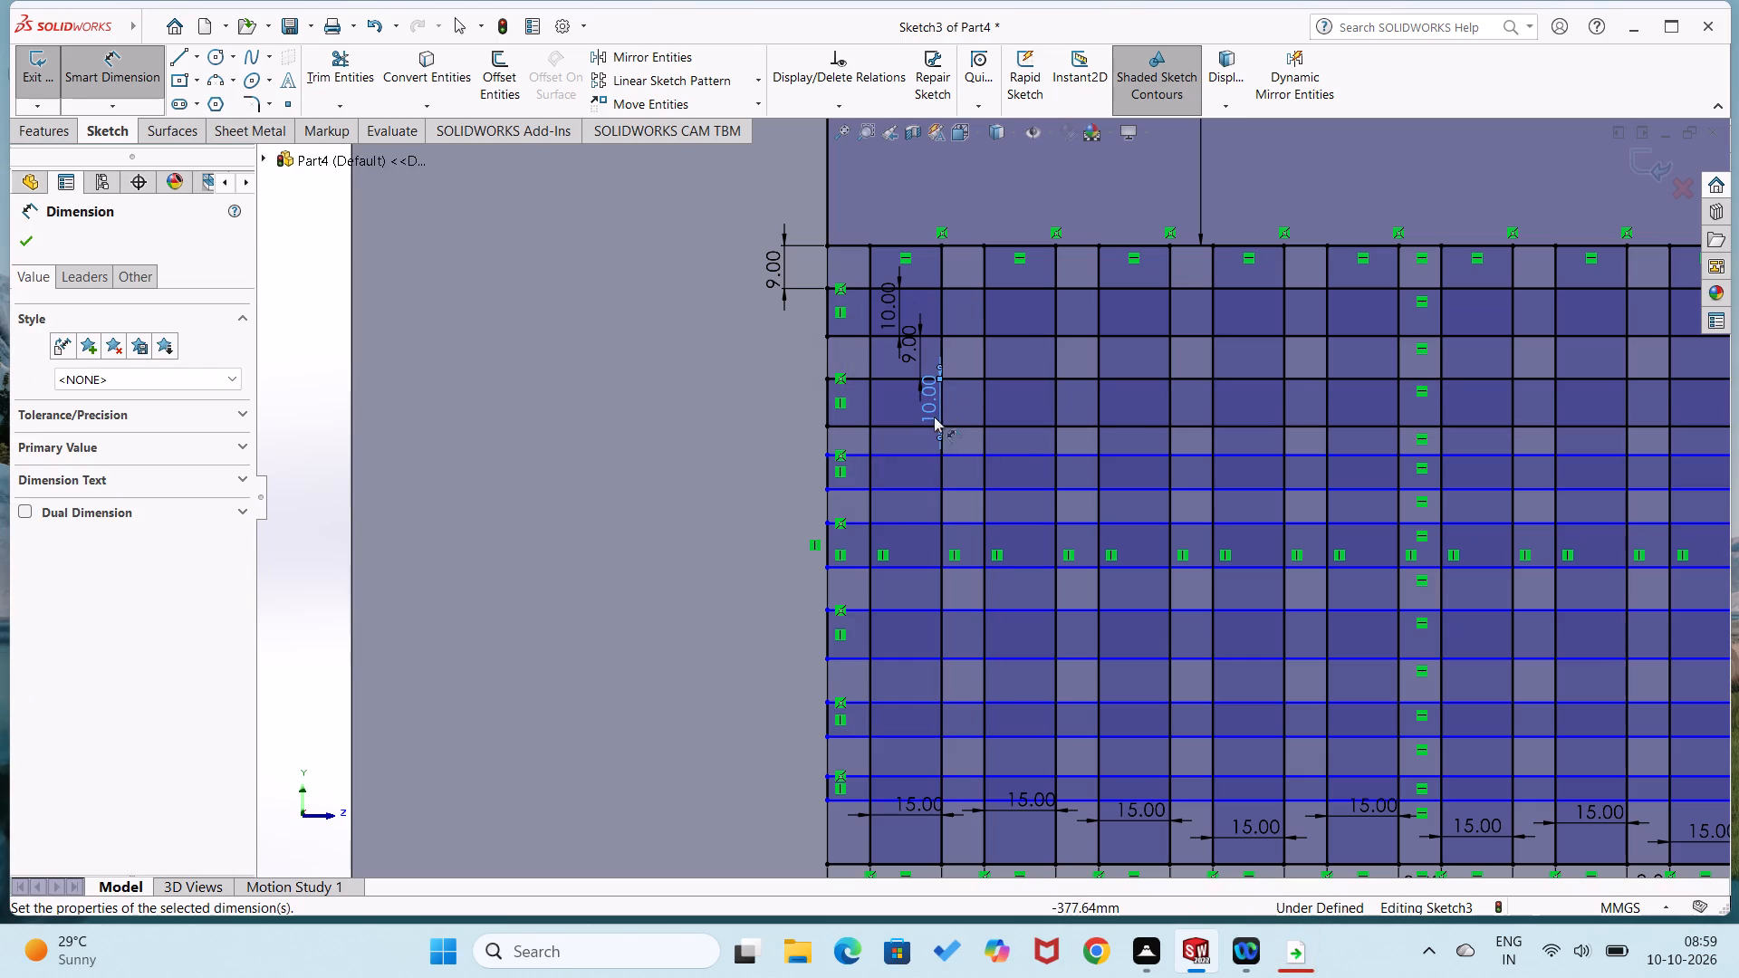
# Dimension the gap between the second and third horizontal rectangles as 9 mm at their left corners.
pyautogui.click(828, 456)
pyautogui.click(824, 431)
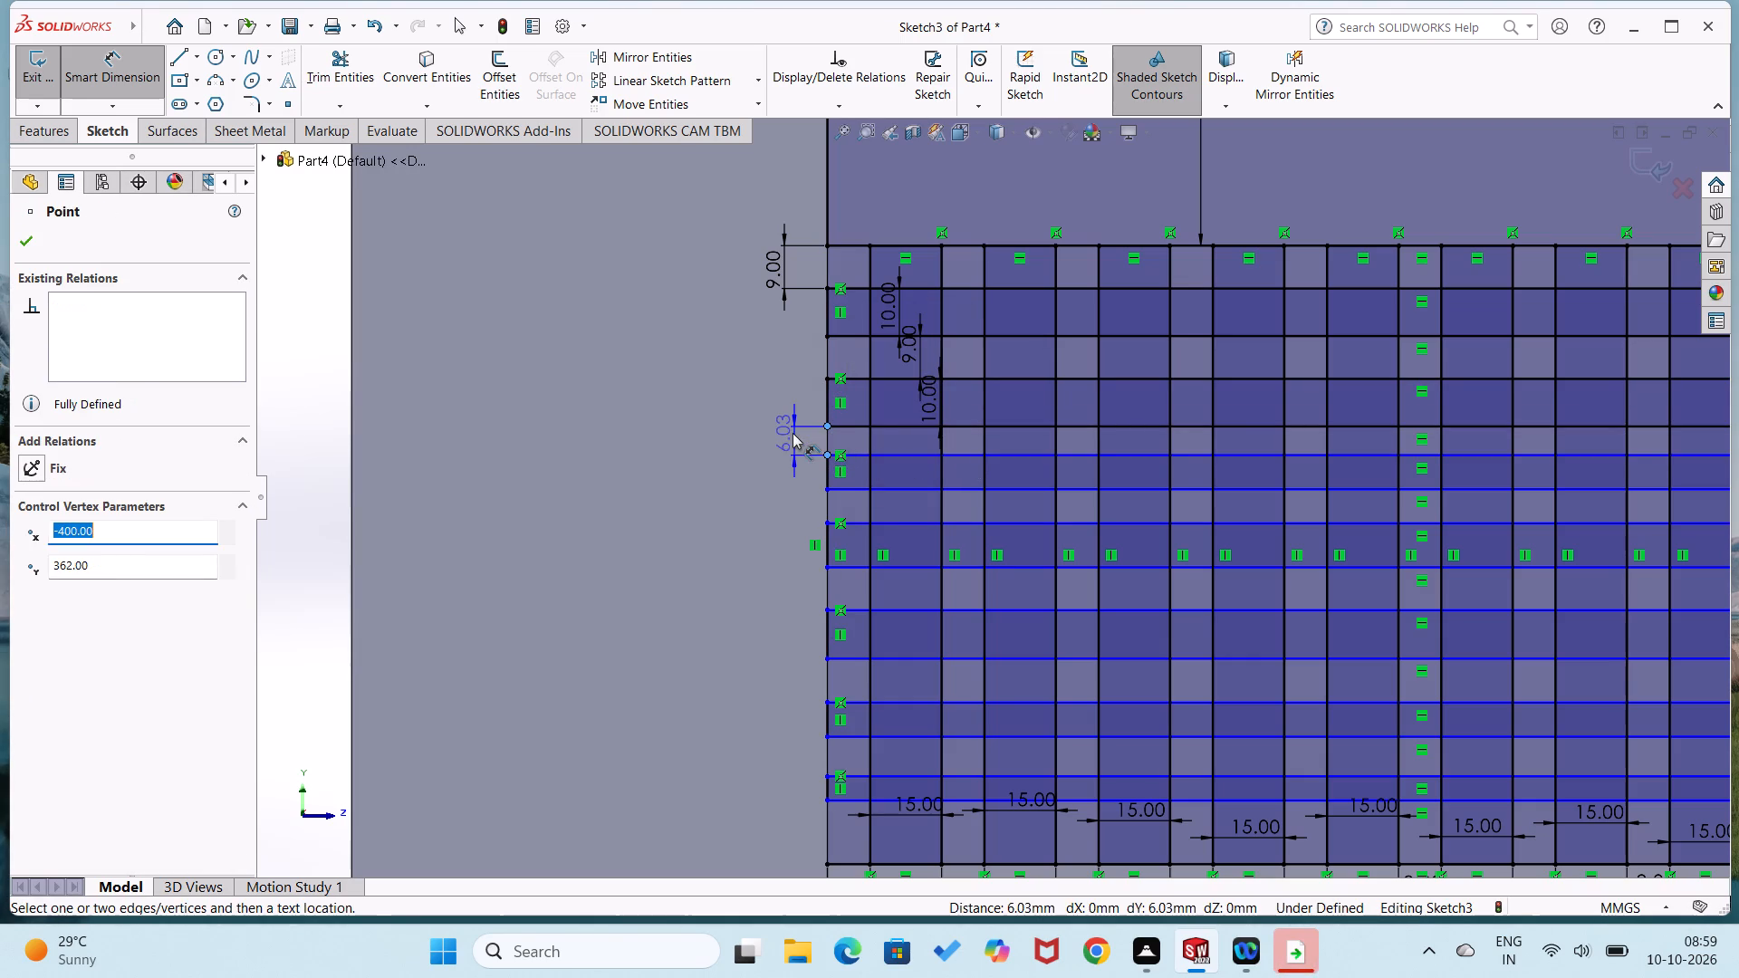
pyautogui.click(792, 433)
pyautogui.press('9')
pyautogui.press('Return')
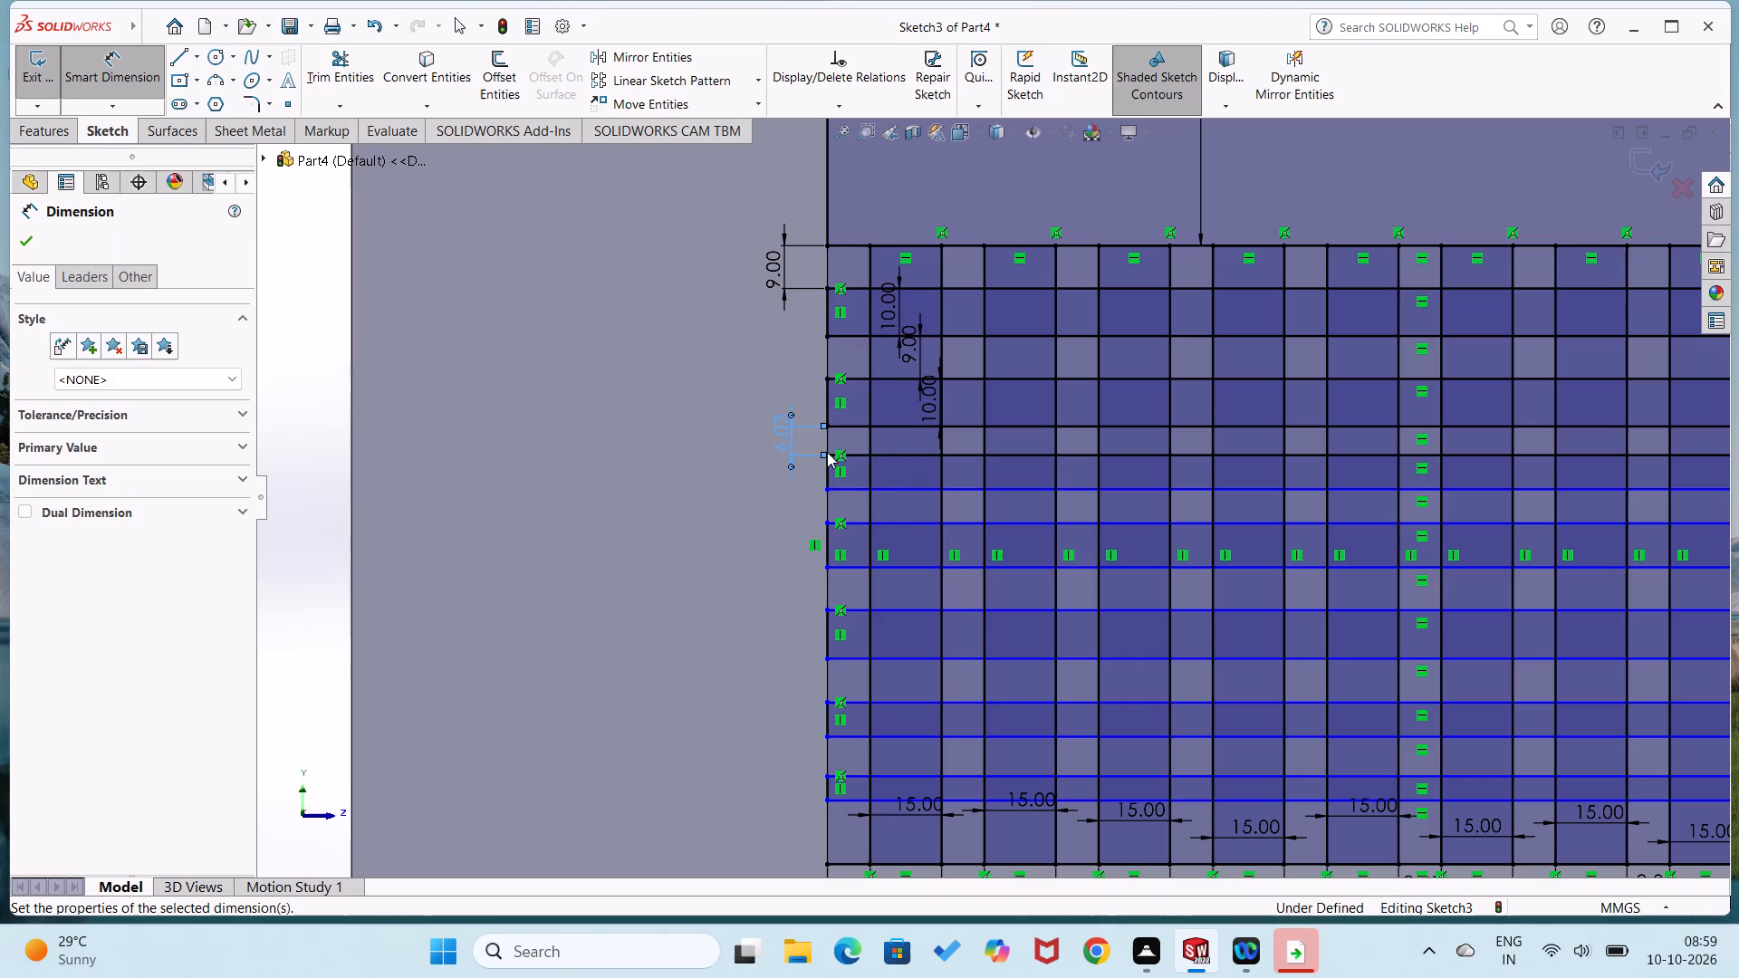
# Dimension the third horizontal rectangle's height as 10 mm between its top and bottom edges.
pyautogui.click(876, 484)
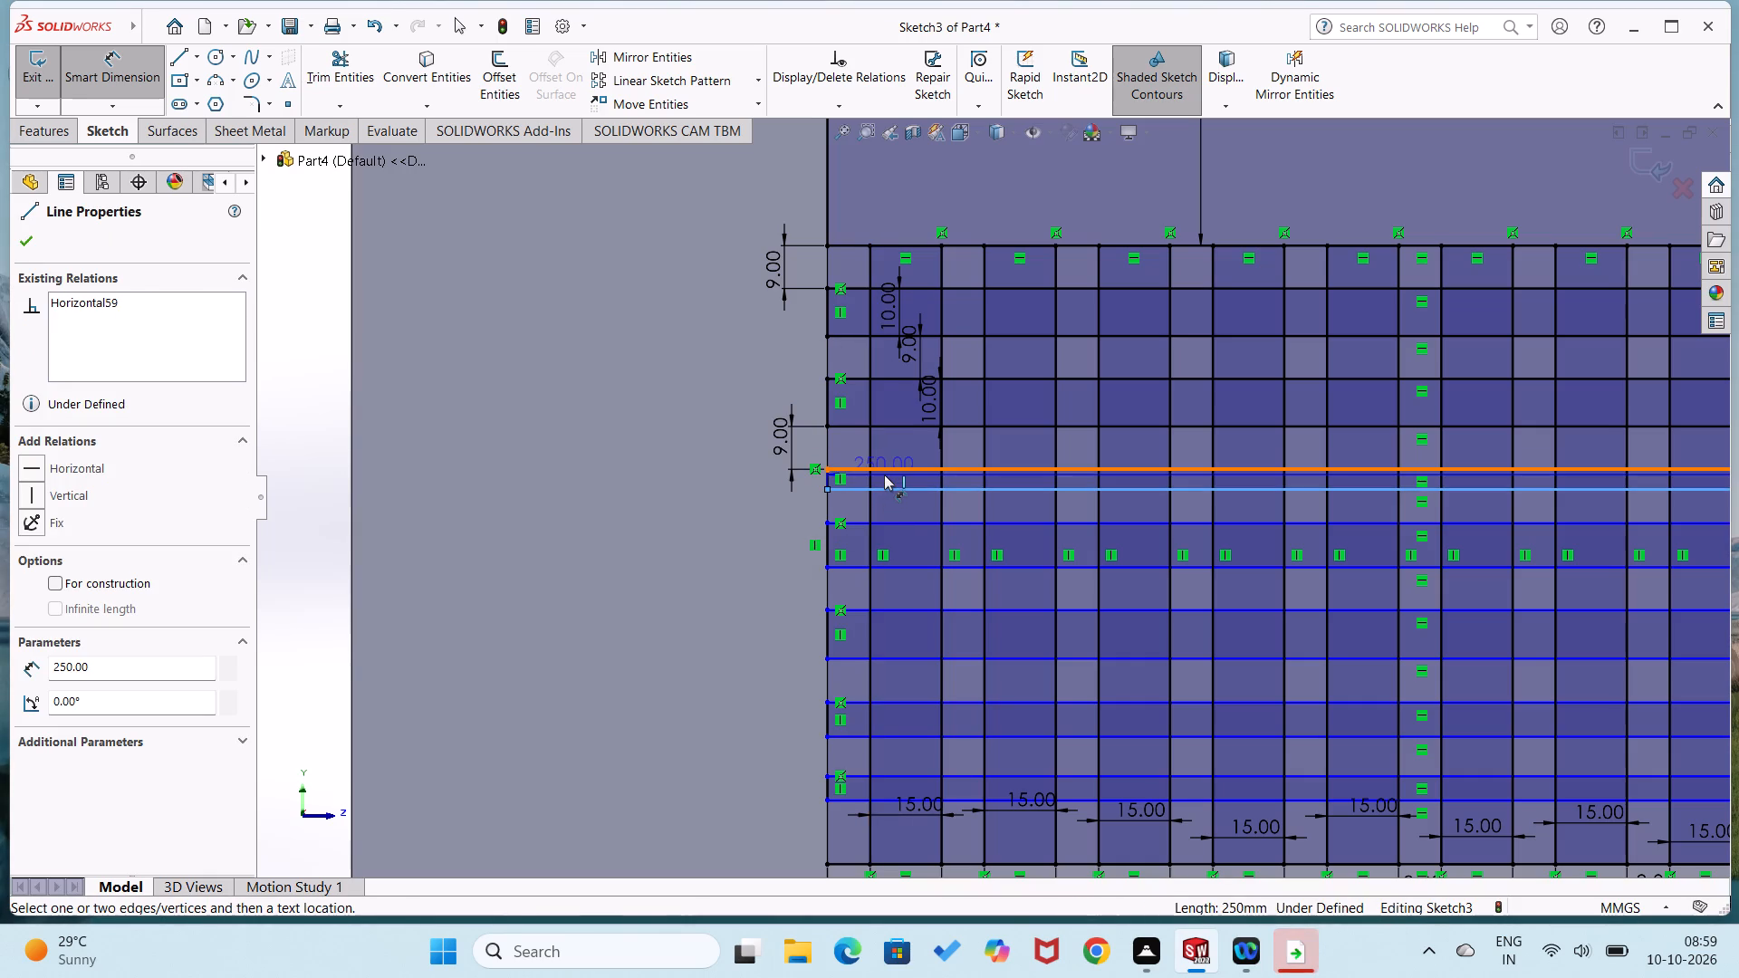
pyautogui.click(884, 475)
pyautogui.click(895, 457)
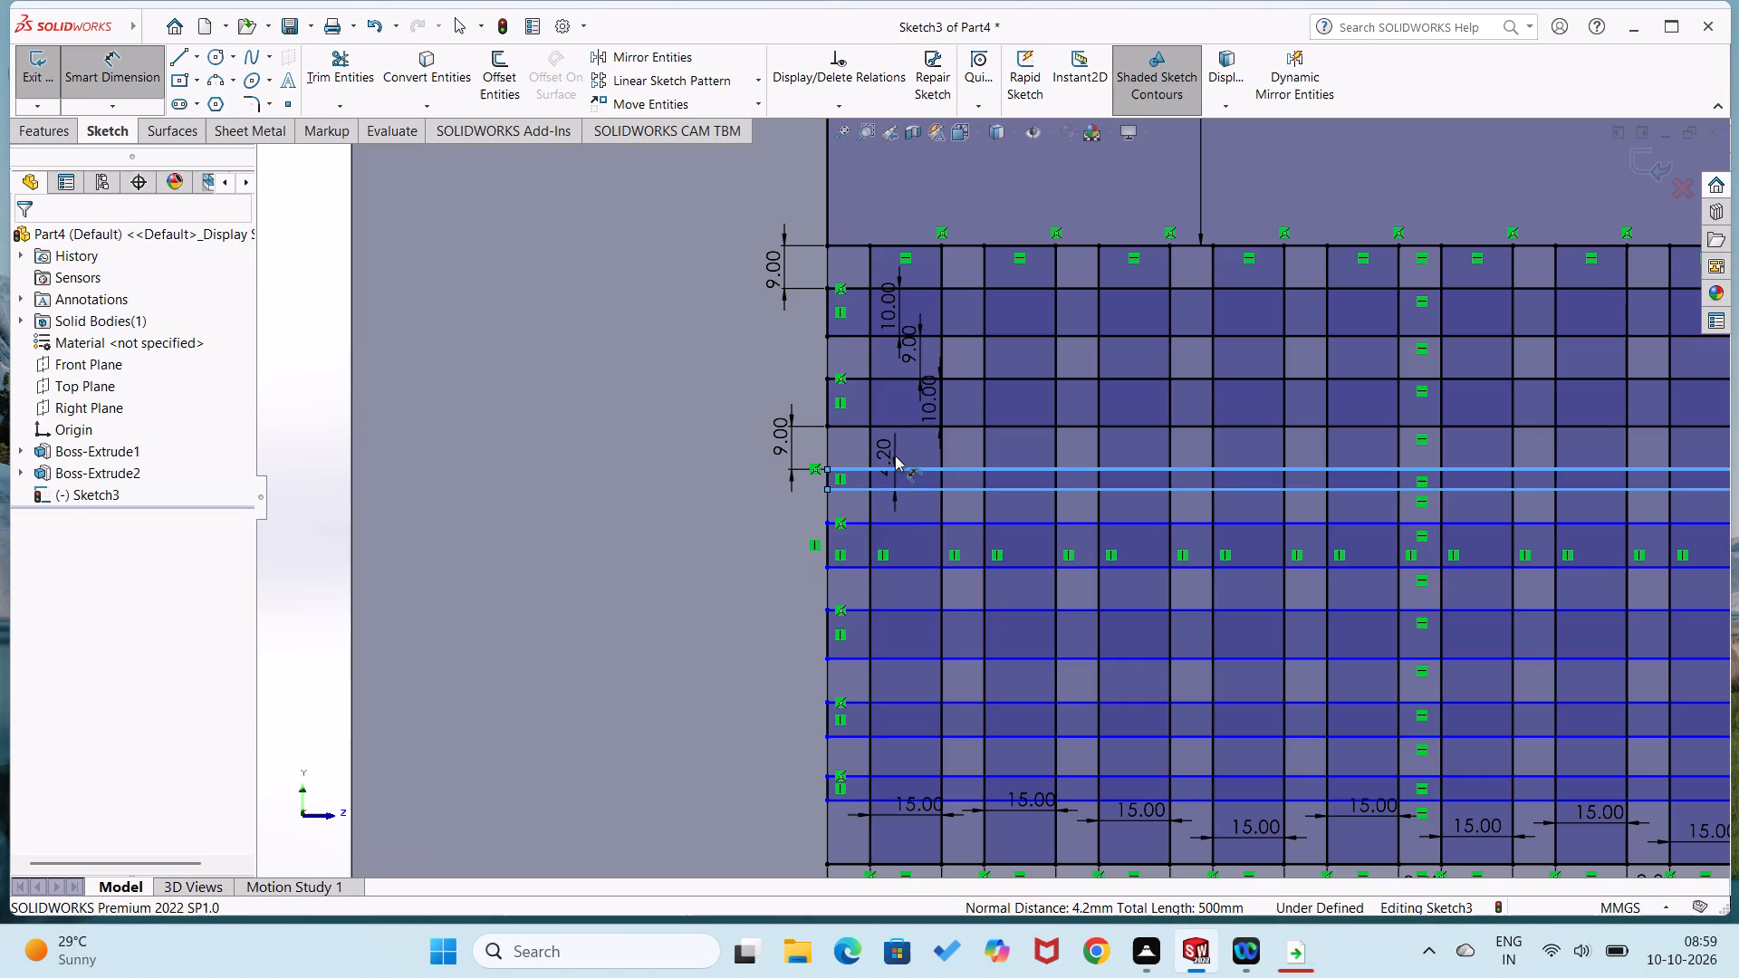
pyautogui.write('10')
pyautogui.press('Return')
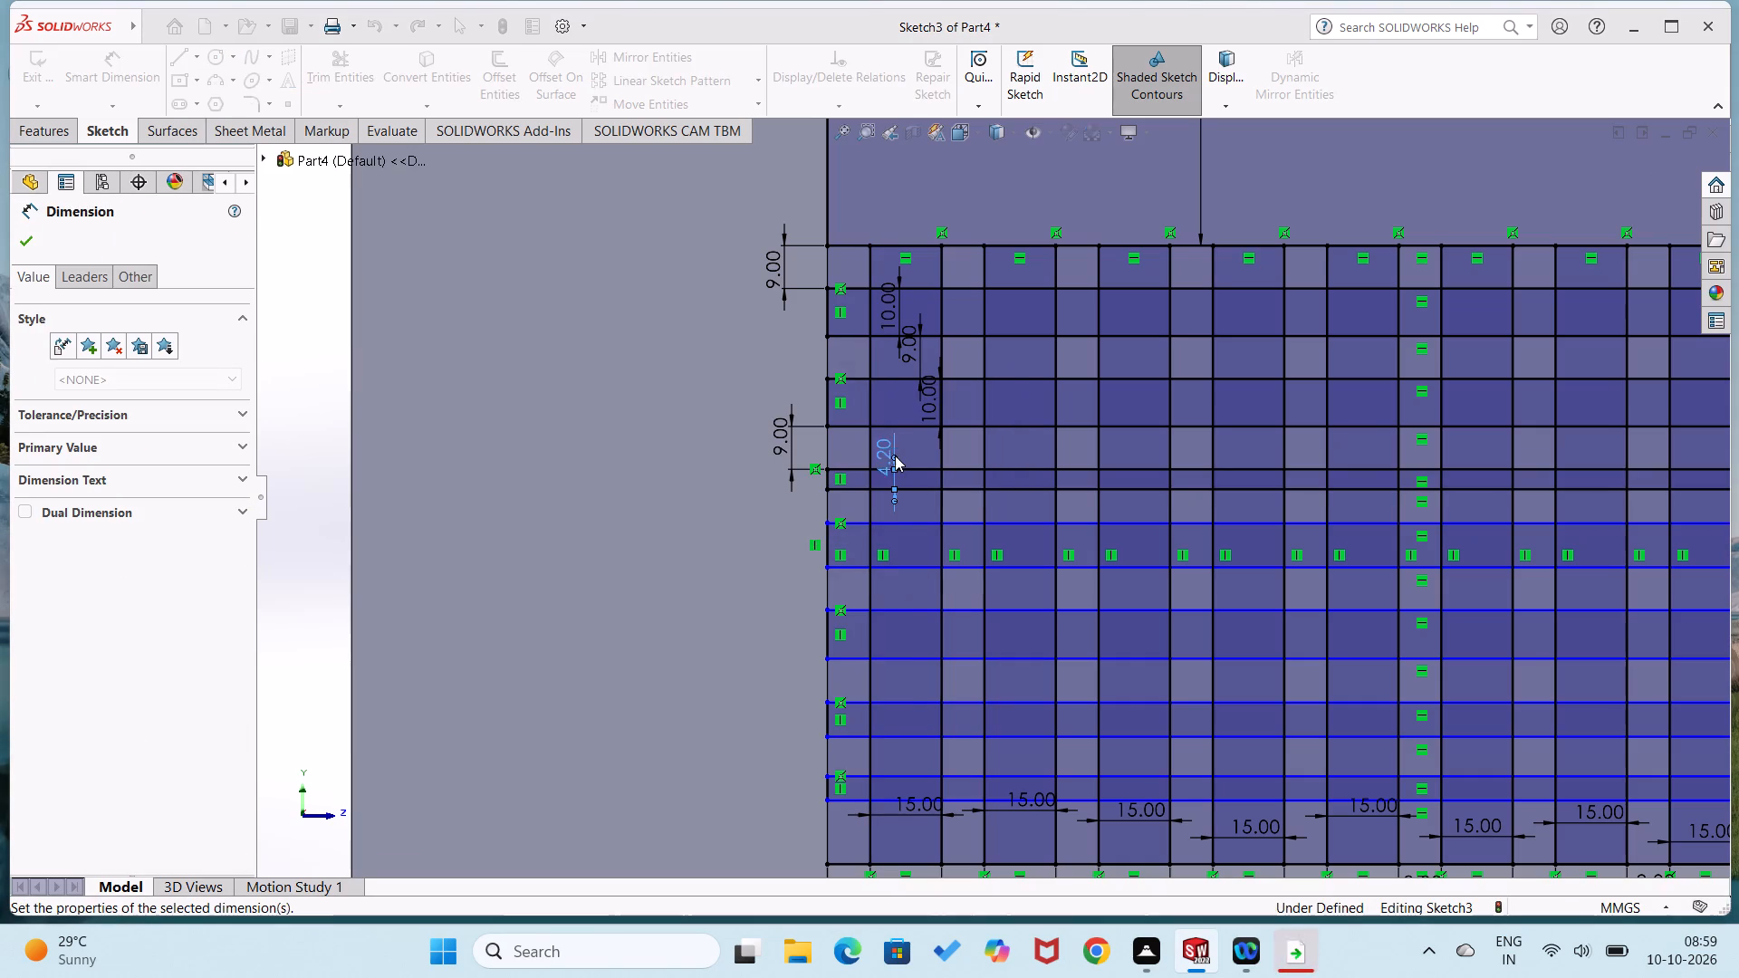
# Dimension the gap between the third and fourth horizontal rectangles as 9 mm at their left corners.
pyautogui.scroll(-4, 921, 523)
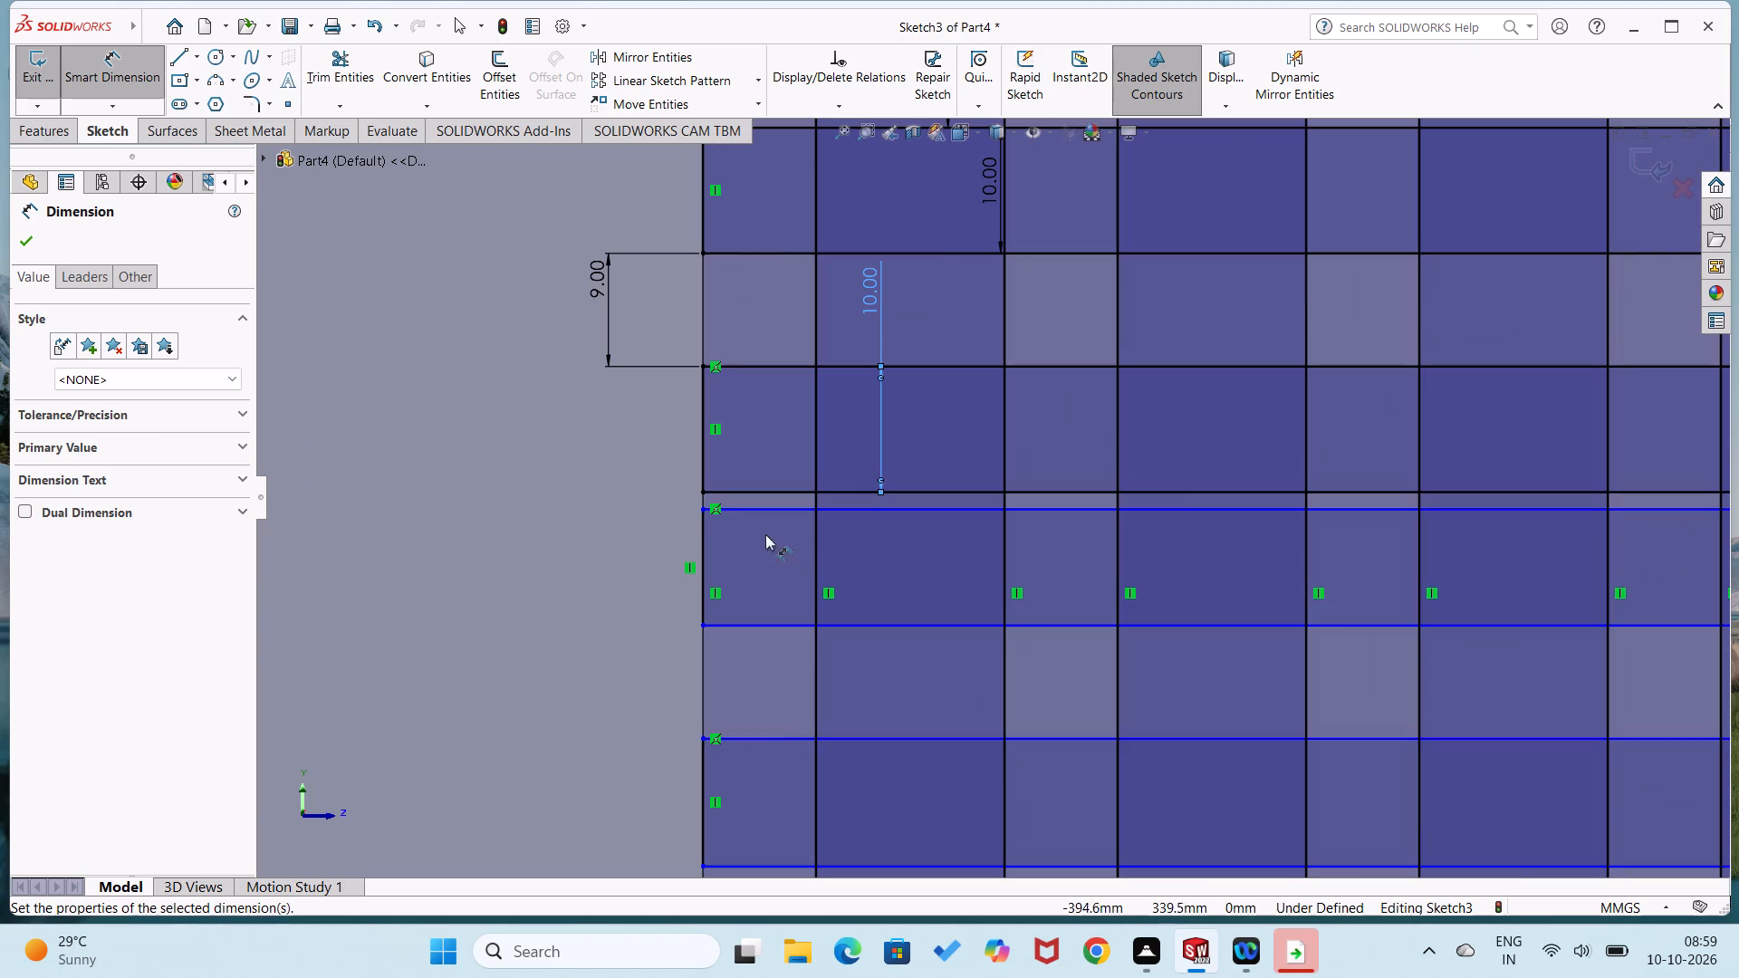
pyautogui.click(705, 512)
pyautogui.click(706, 491)
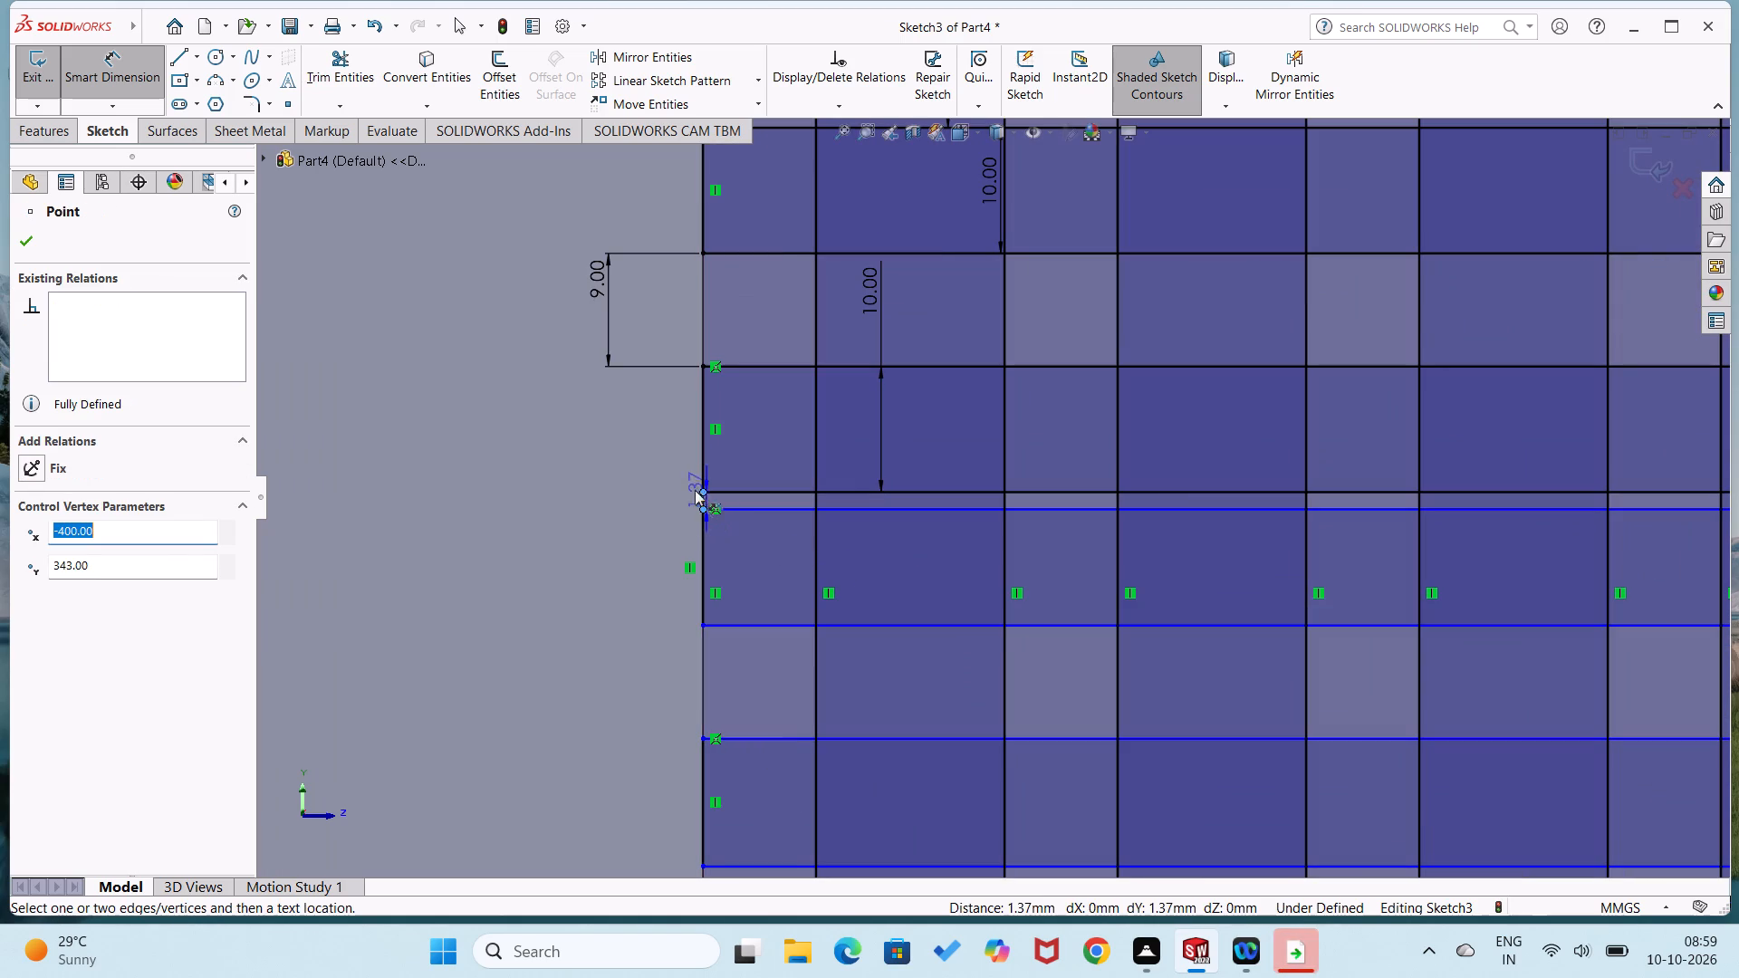
pyautogui.click(650, 497)
pyautogui.press('9')
pyautogui.press('Return')
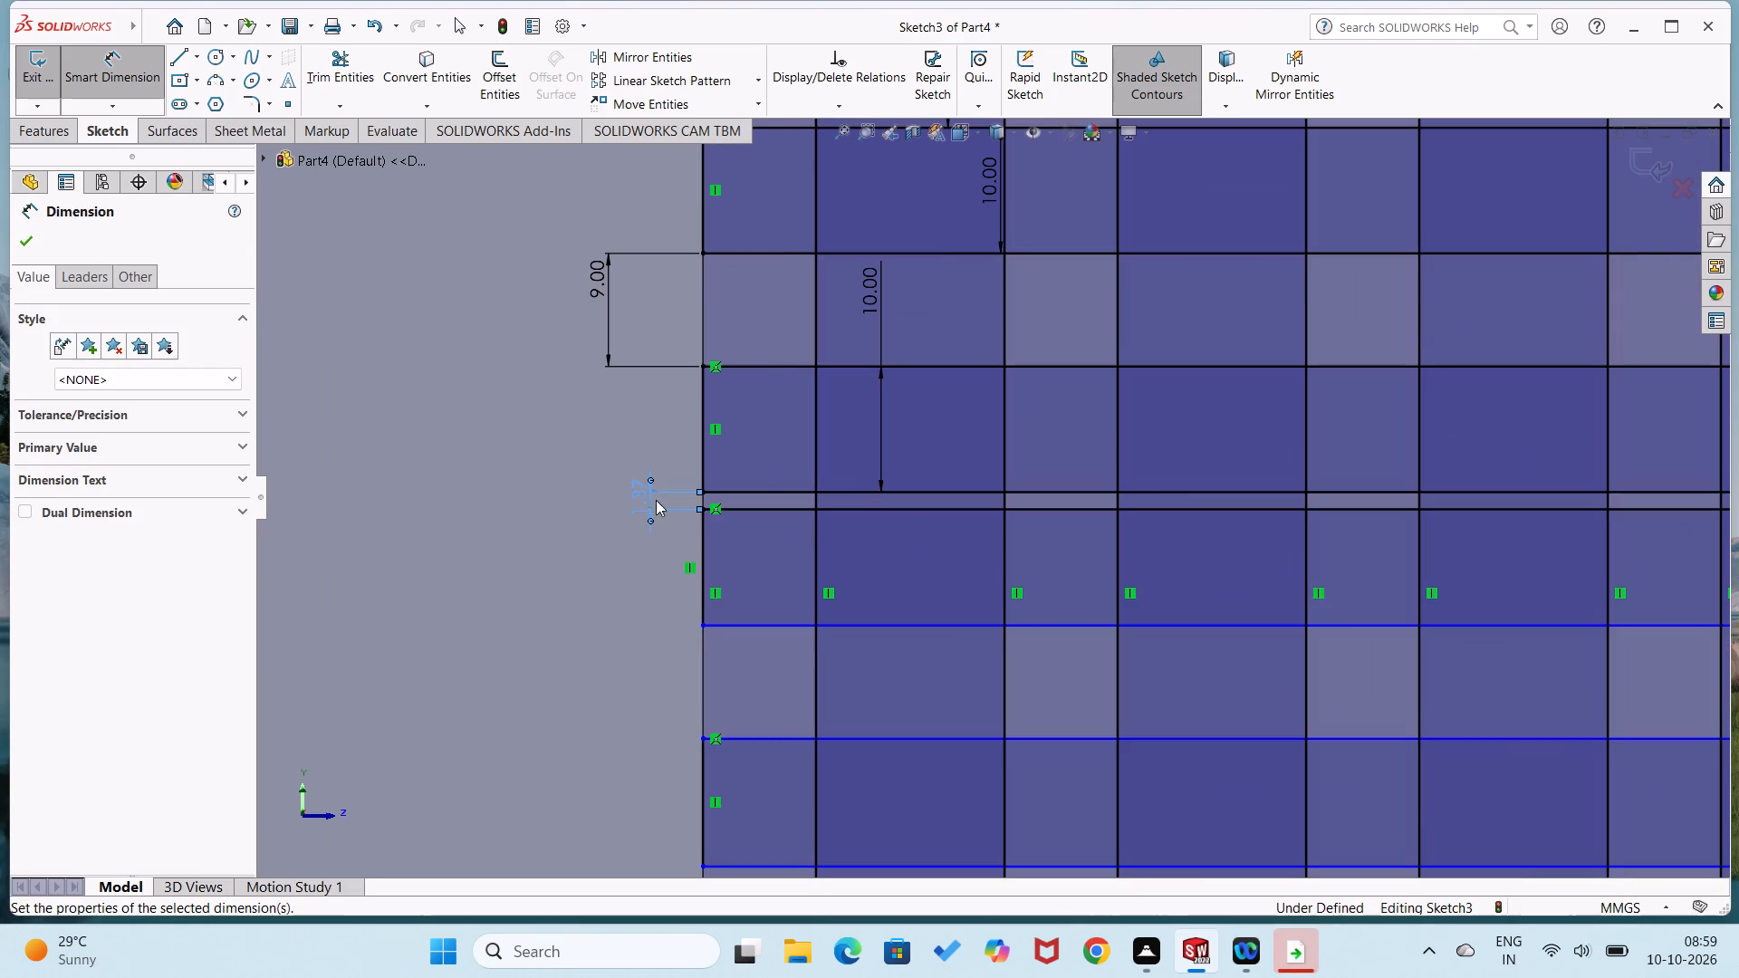
# Dimension the fourth horizontal rectangle's height as 10 mm between its top and bottom edges.
pyautogui.click(831, 621)
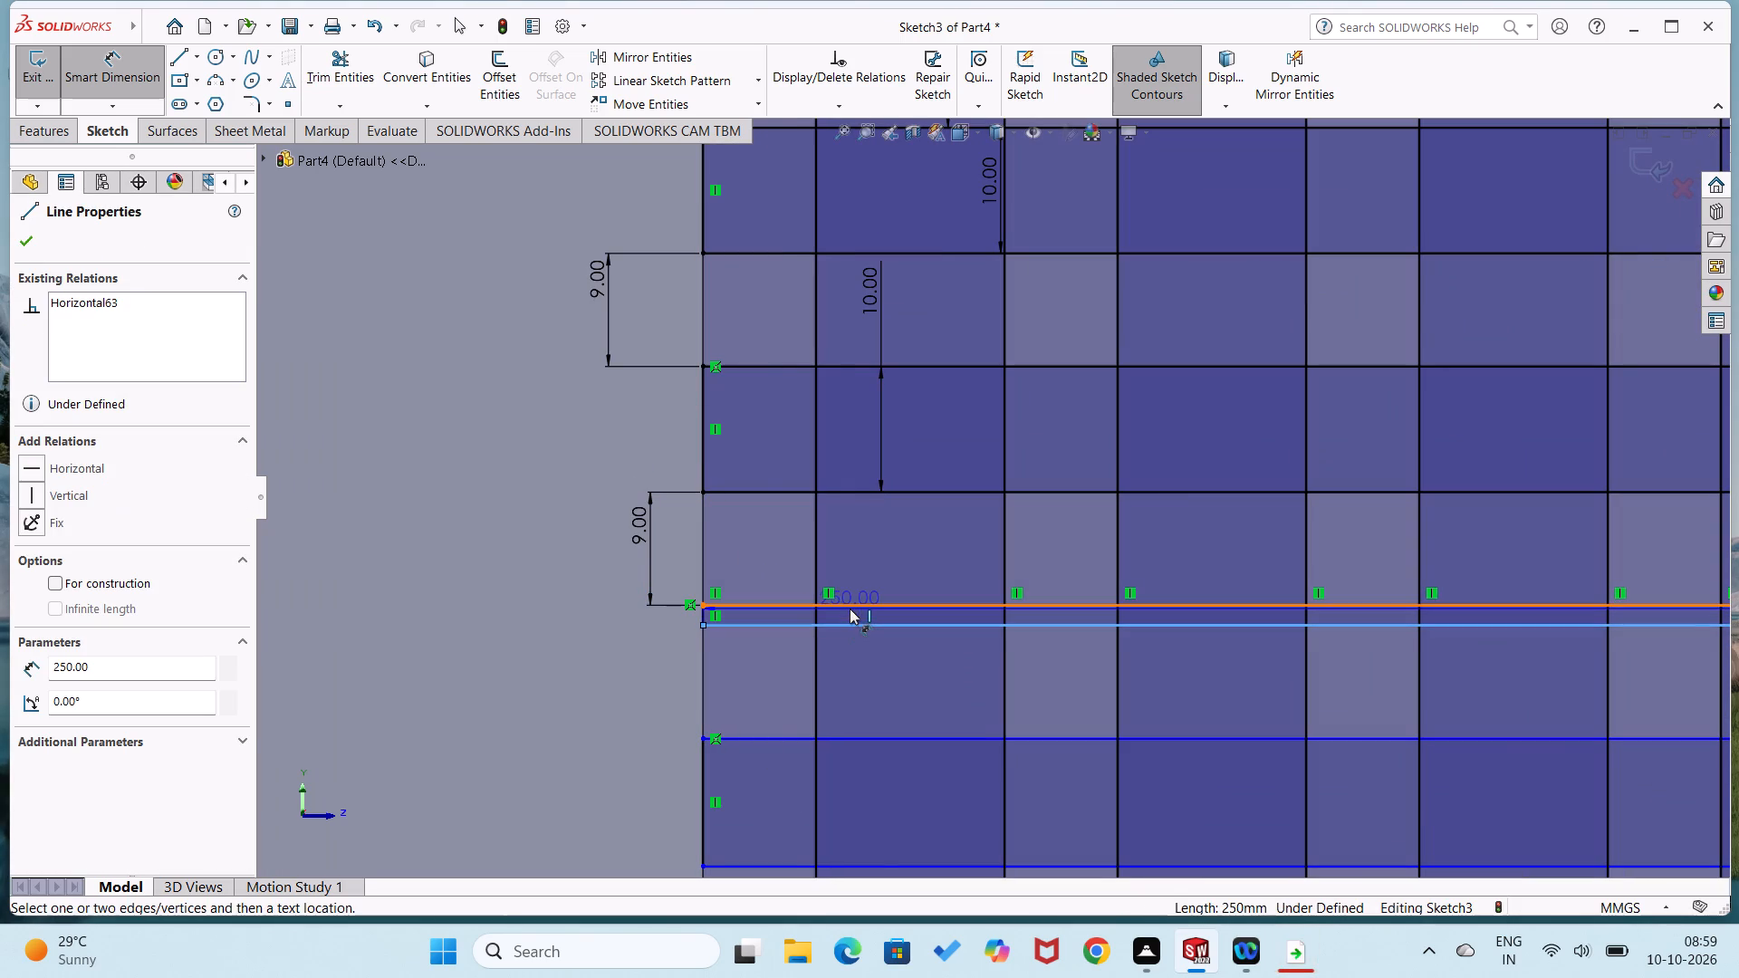
pyautogui.click(850, 609)
pyautogui.click(864, 572)
pyautogui.write('10')
pyautogui.press('Return')
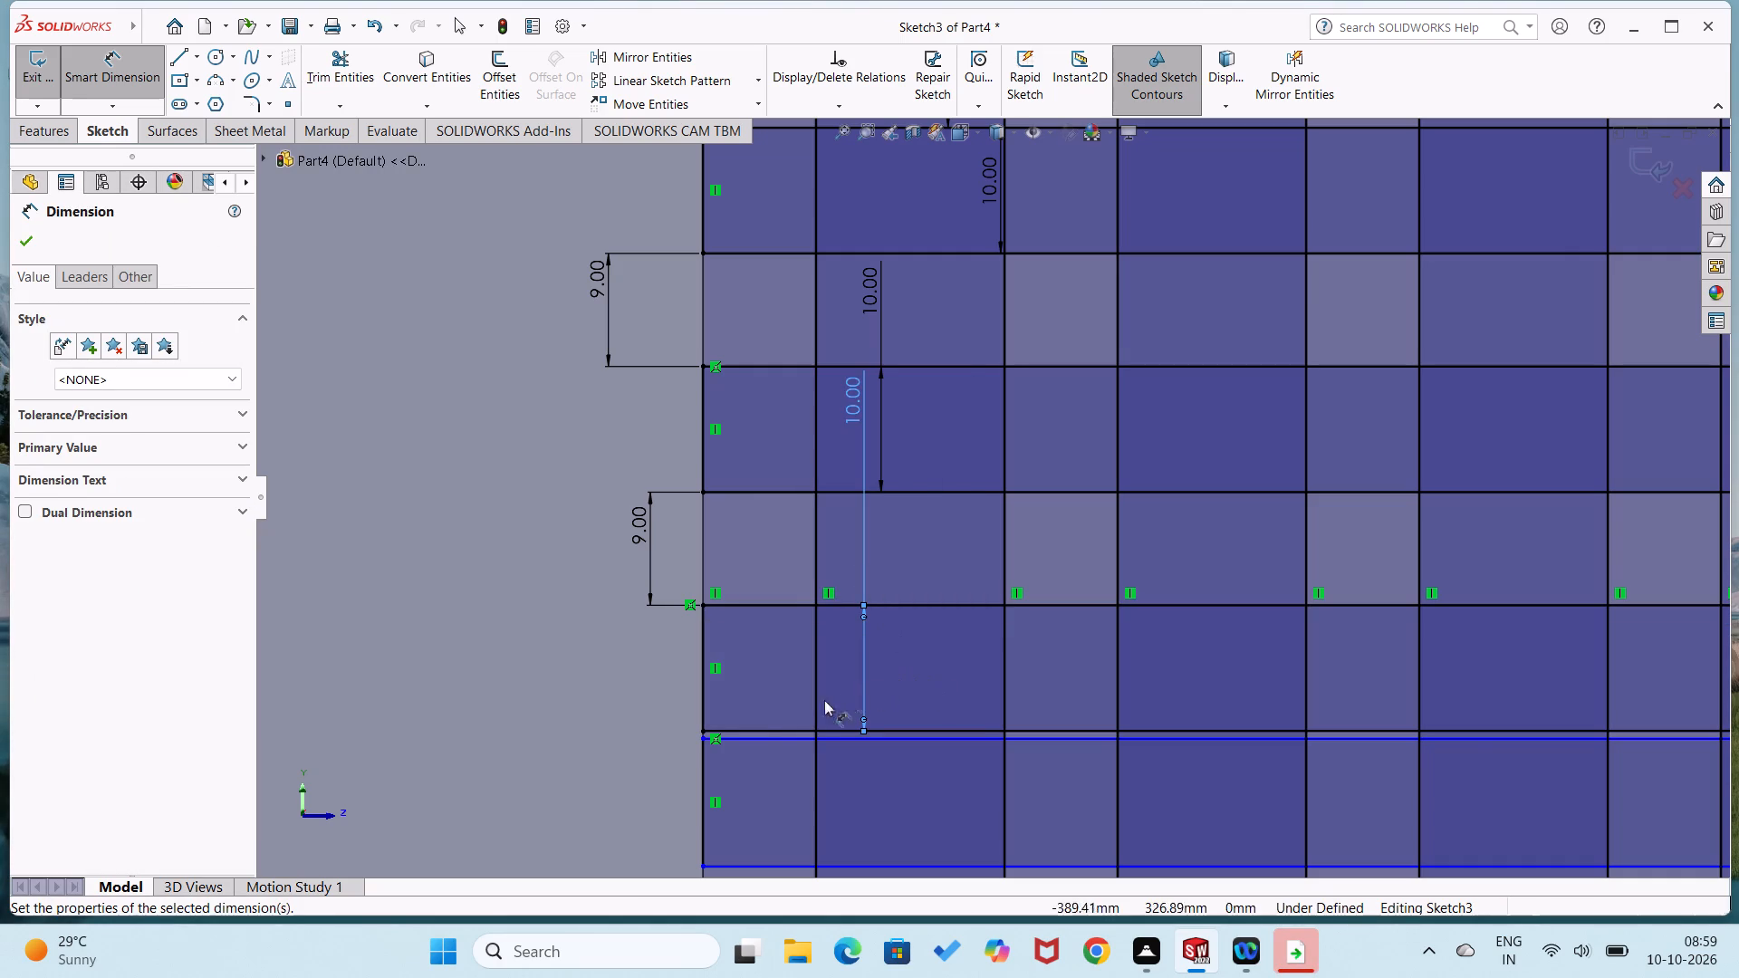
# Dimension the gap between the fourth and fifth horizontal rectangles as 9 mm at their left corners.
pyautogui.scroll(6, 754, 746)
pyautogui.scroll(-3, 915, 608)
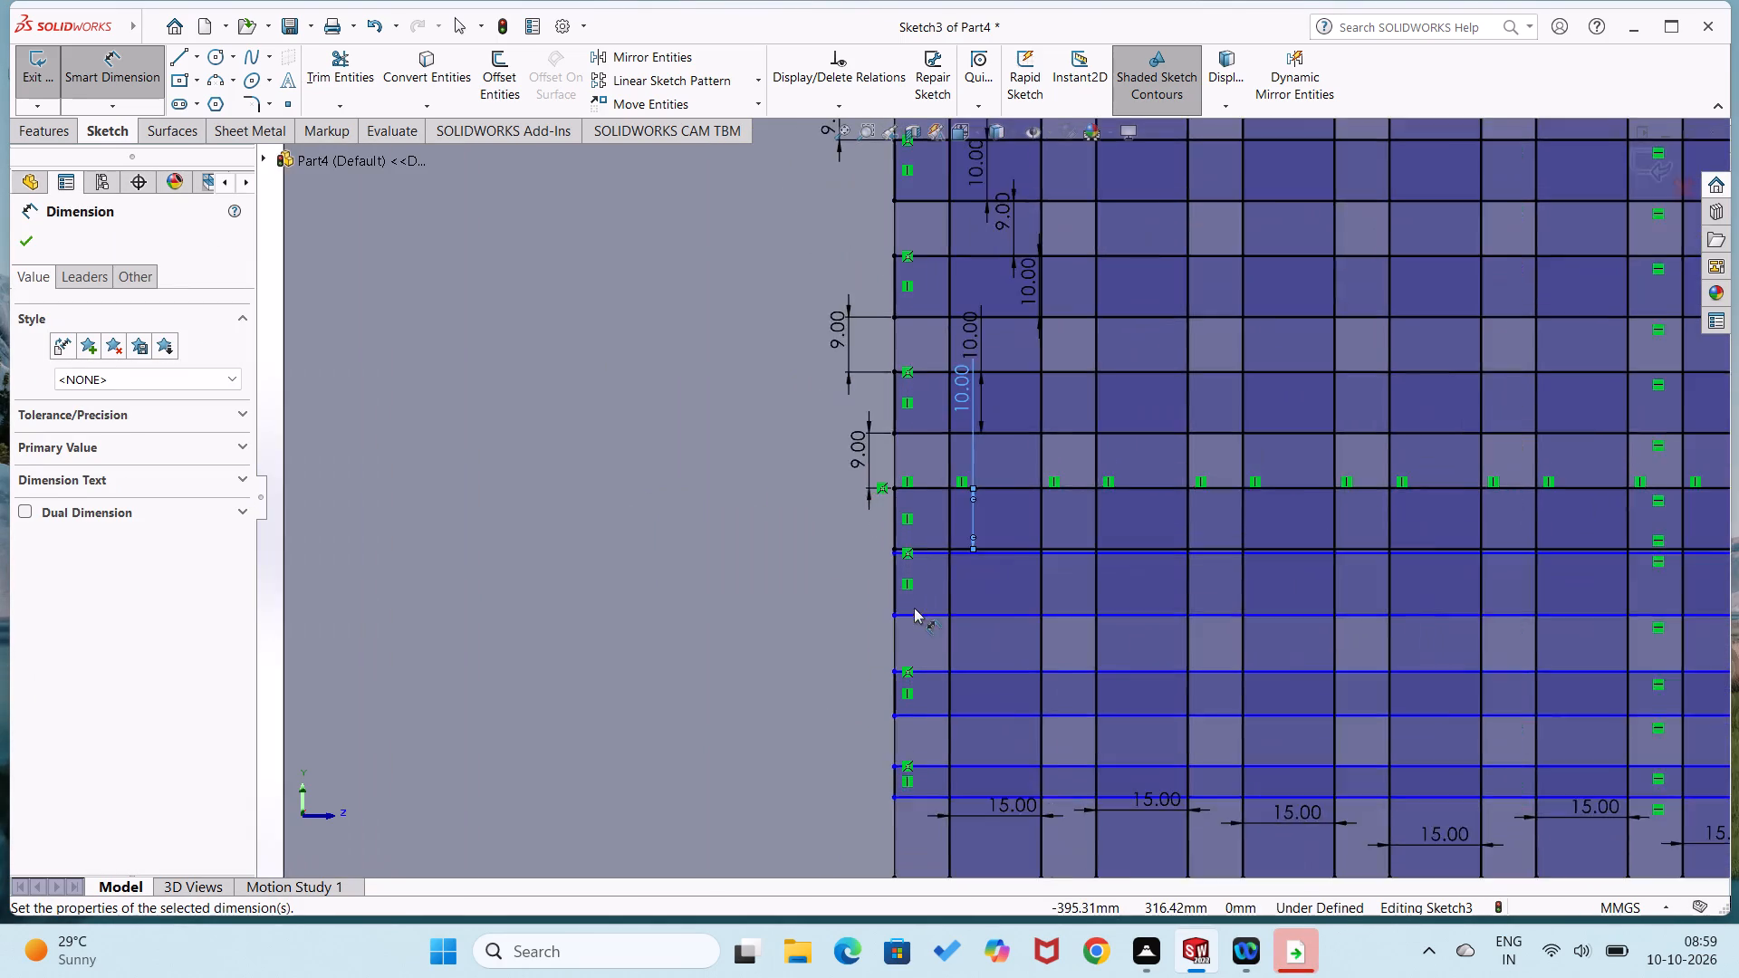
pyautogui.scroll(-2, 914, 608)
pyautogui.scroll(-4, 902, 529)
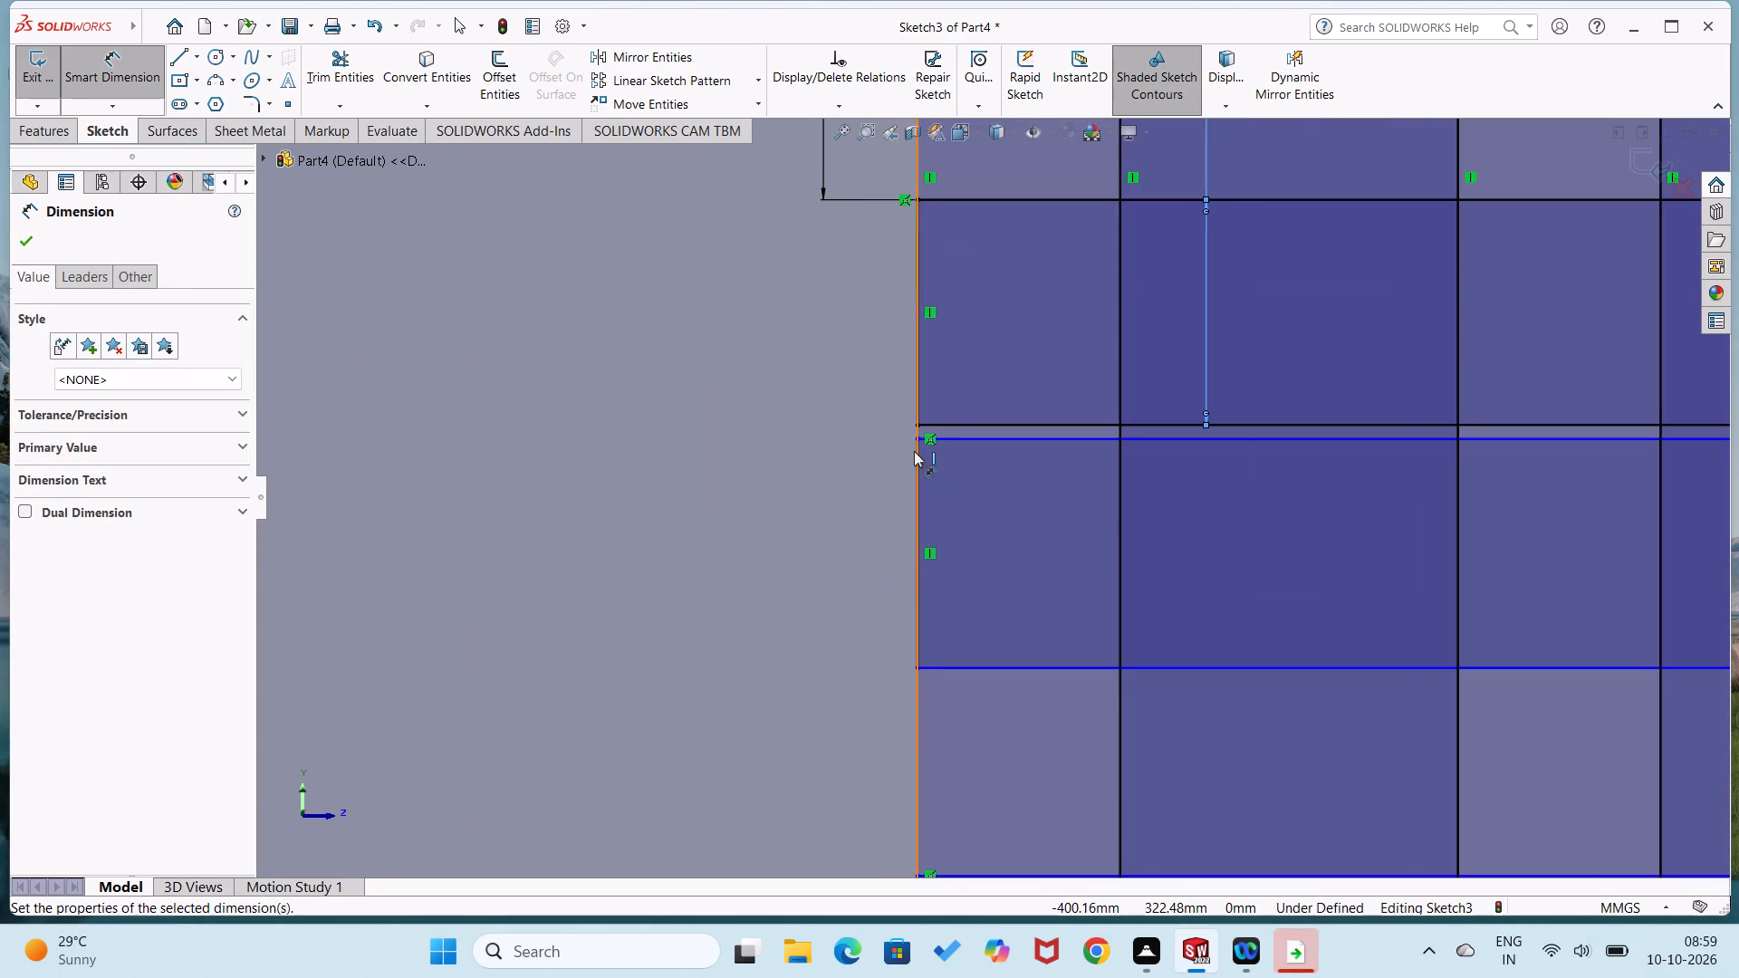
pyautogui.click(915, 439)
pyautogui.click(918, 428)
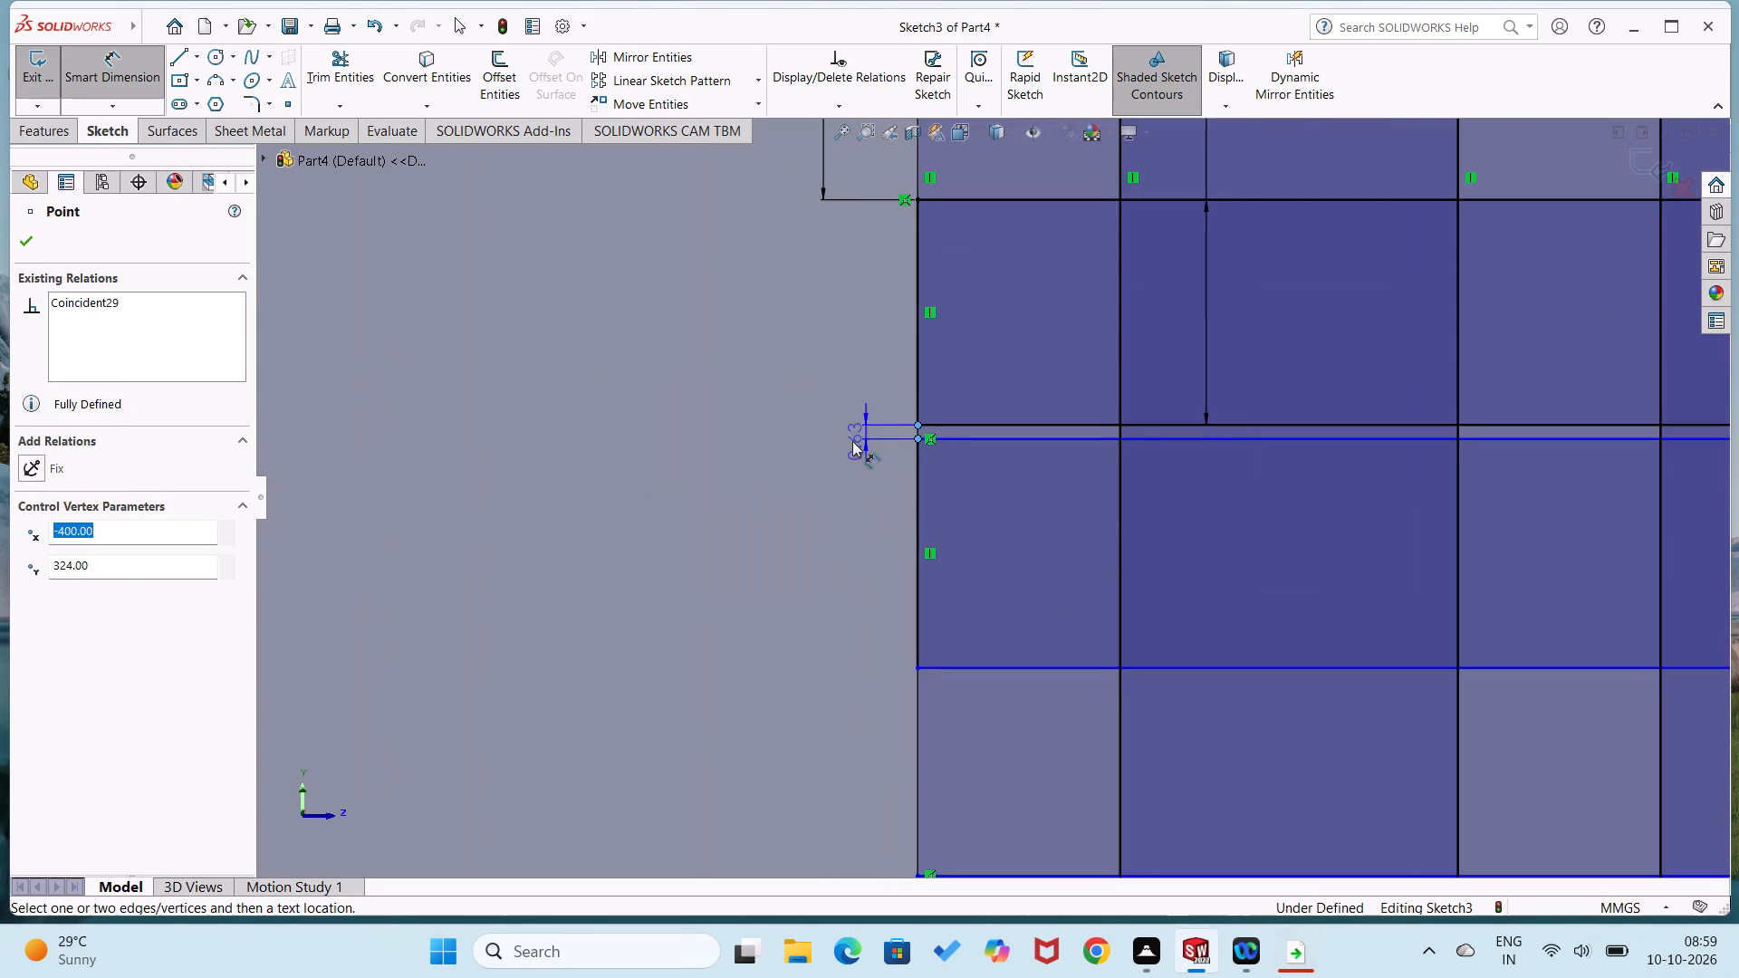
pyautogui.click(852, 441)
pyautogui.press('9')
pyautogui.press('Return')
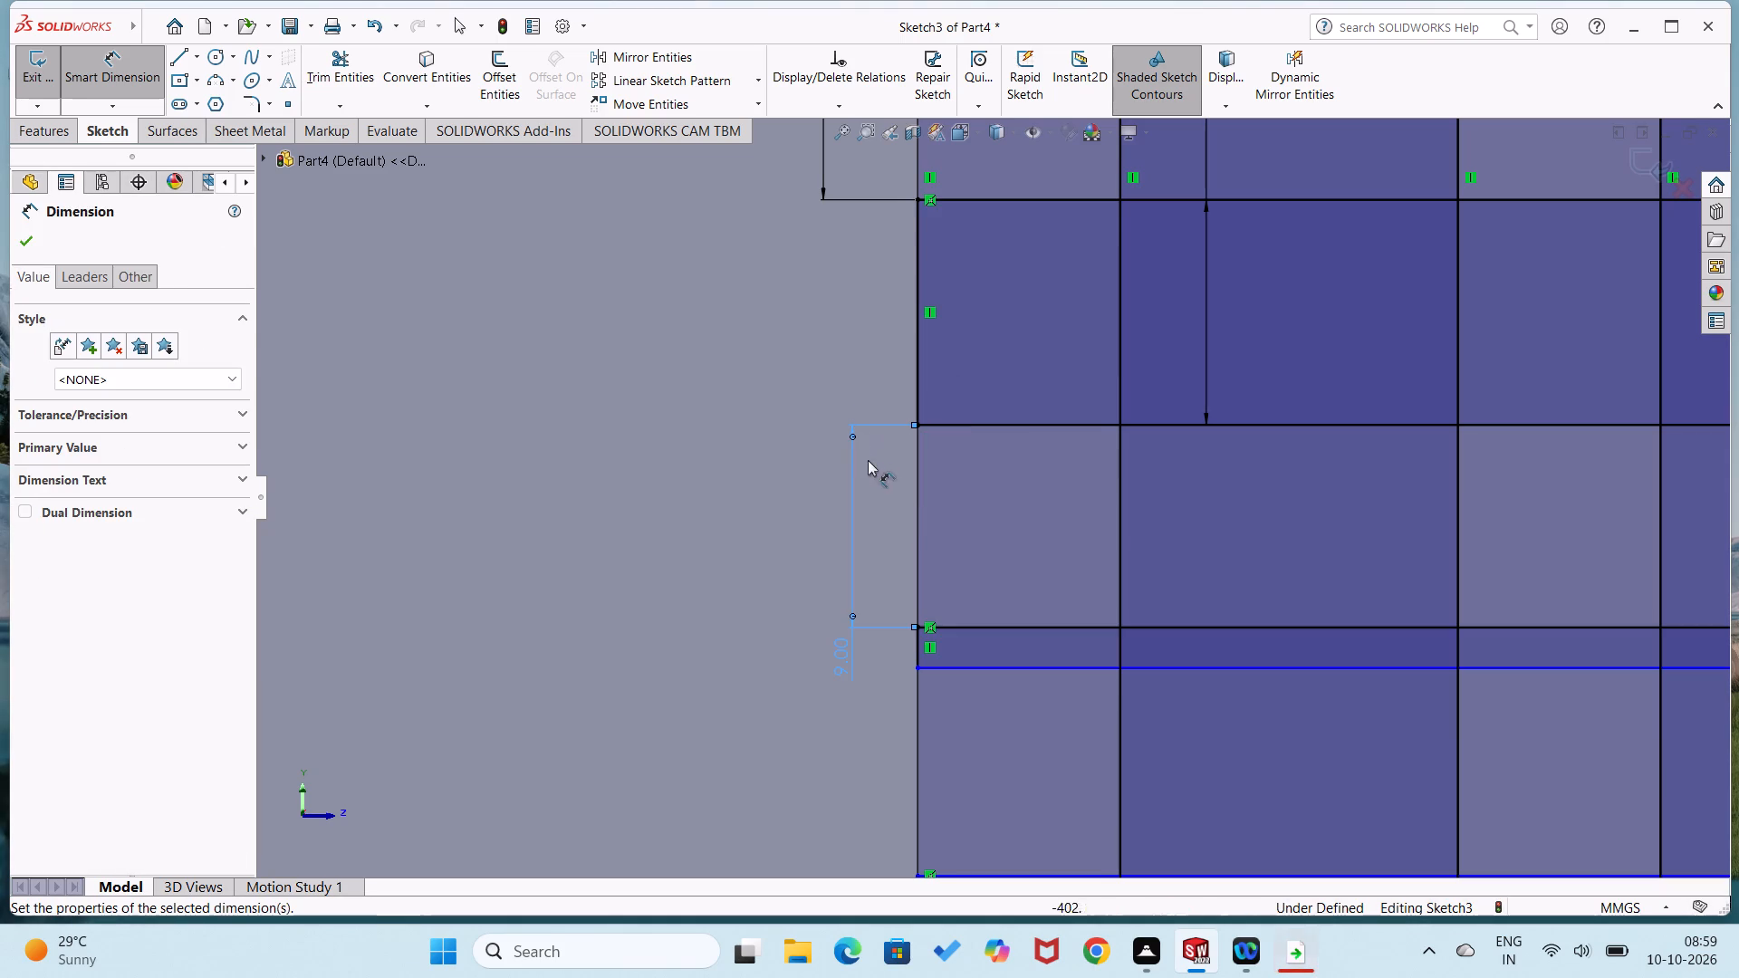
# Dimension the fifth horizontal rectangle's height as 10 mm between its top and bottom edges.
pyautogui.scroll(-3, 1061, 612)
pyautogui.scroll(5, 1052, 616)
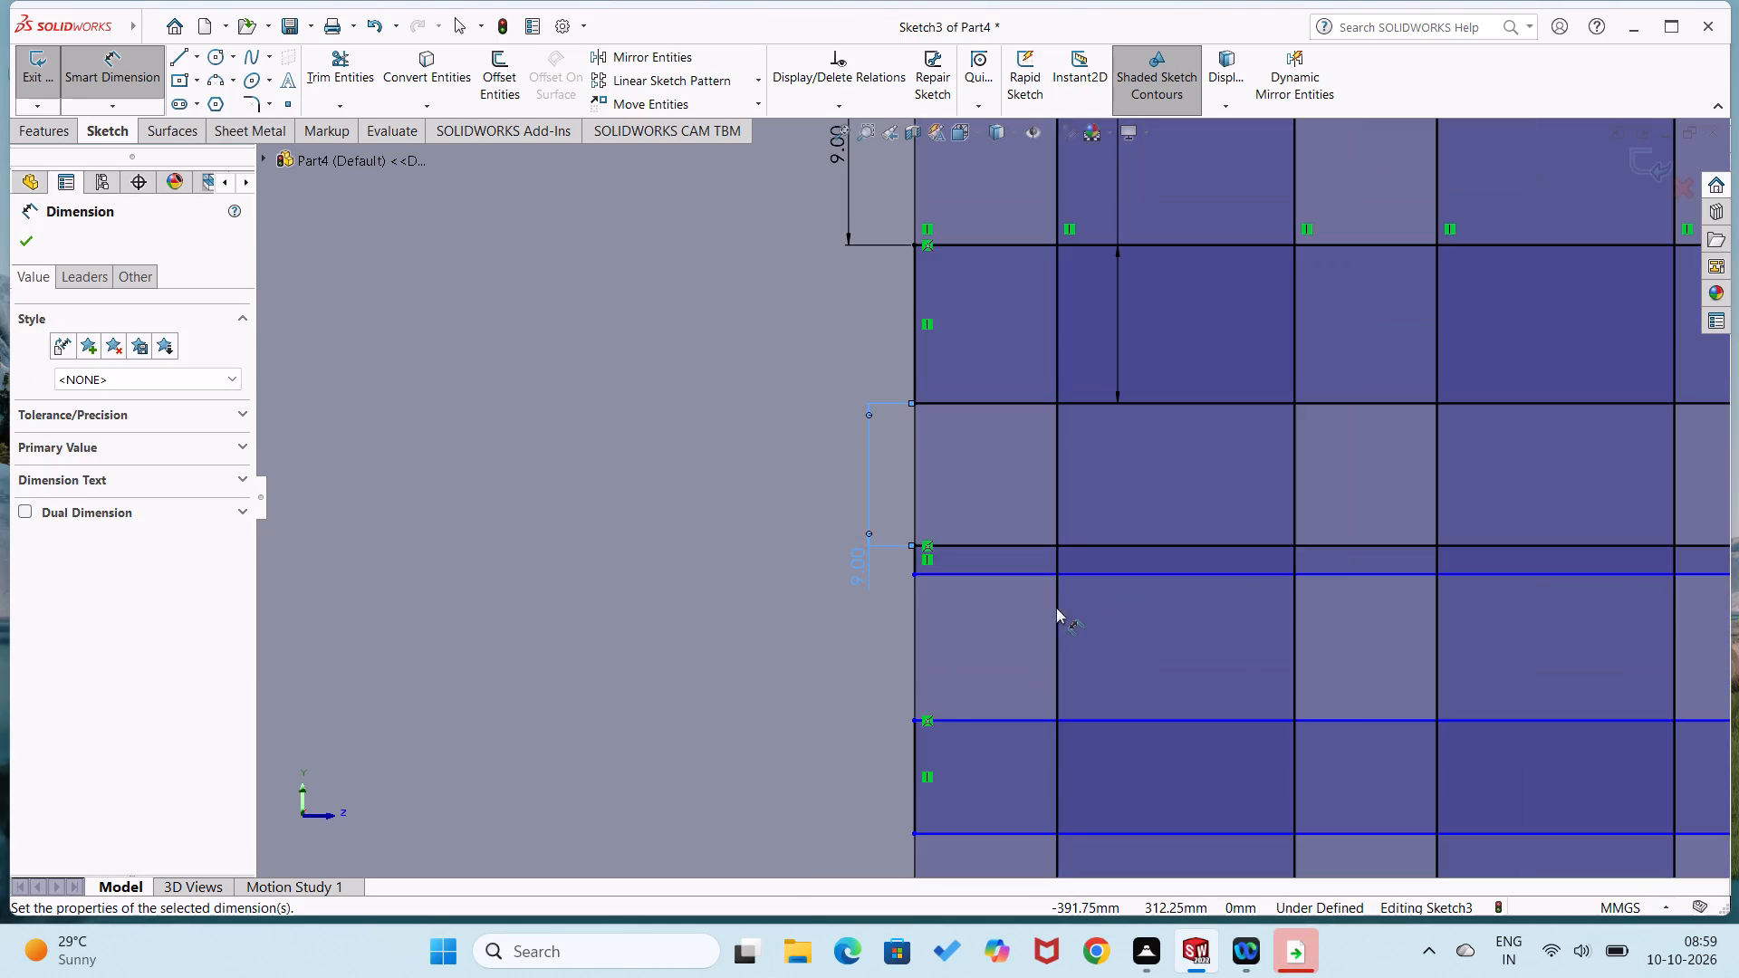
pyautogui.scroll(2, 1060, 636)
pyautogui.click(1081, 550)
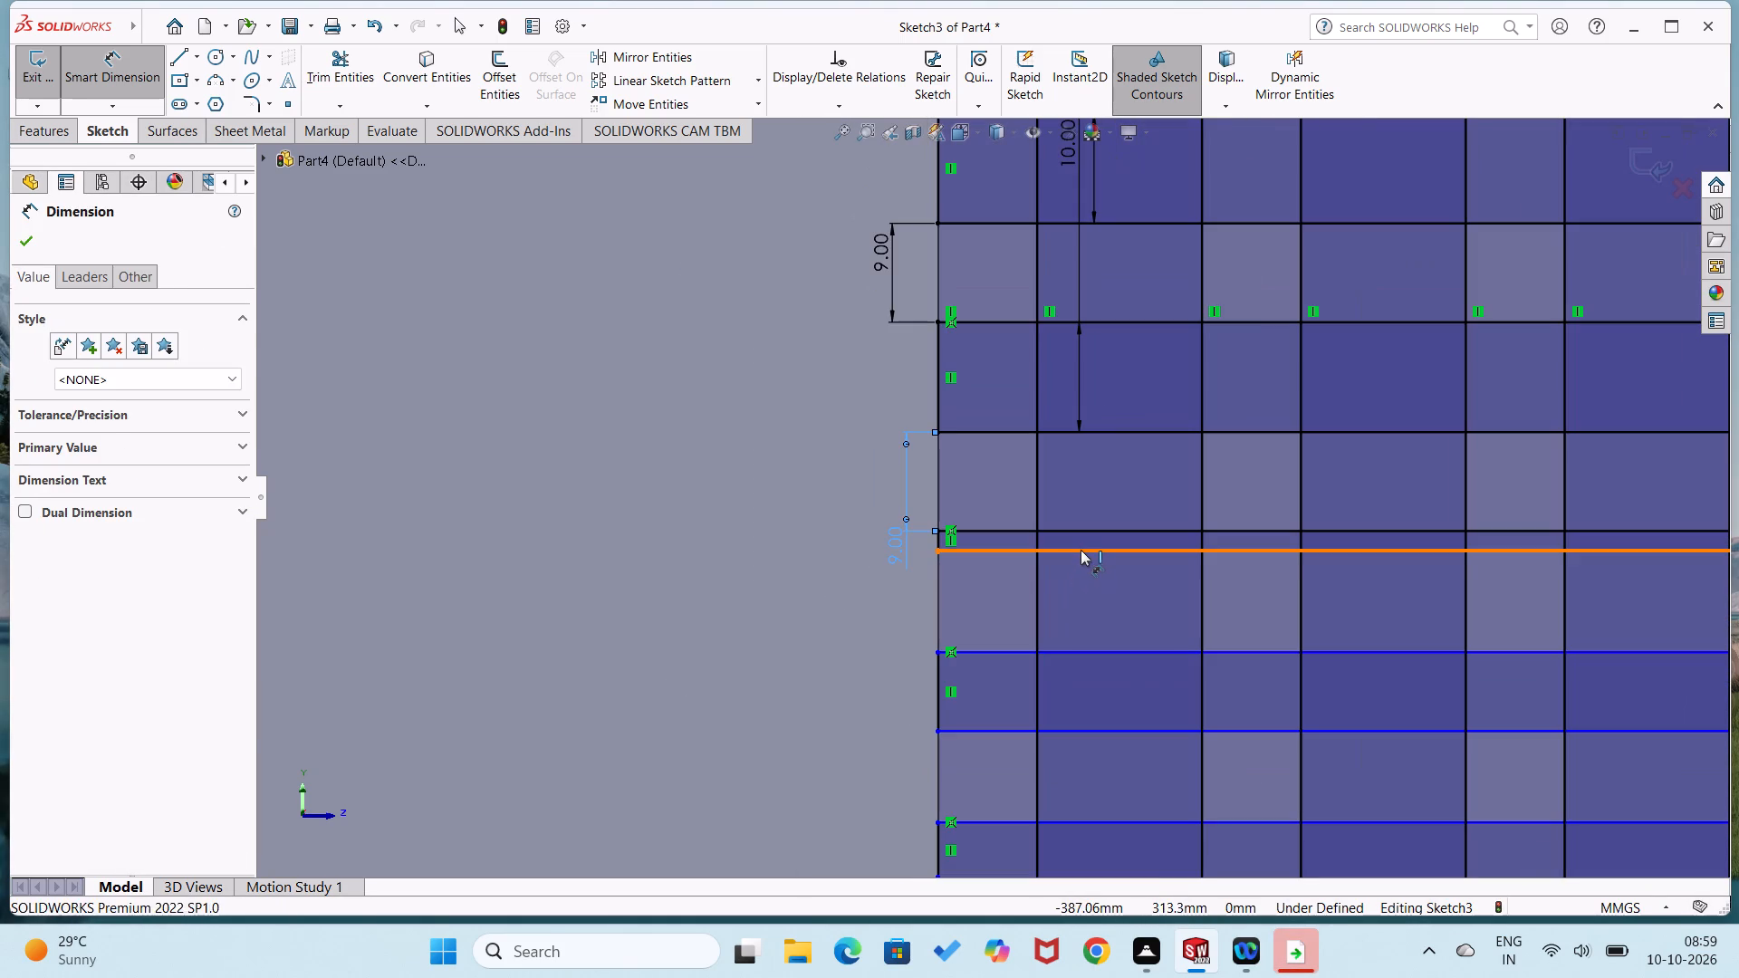
pyautogui.click(1094, 533)
pyautogui.click(1095, 505)
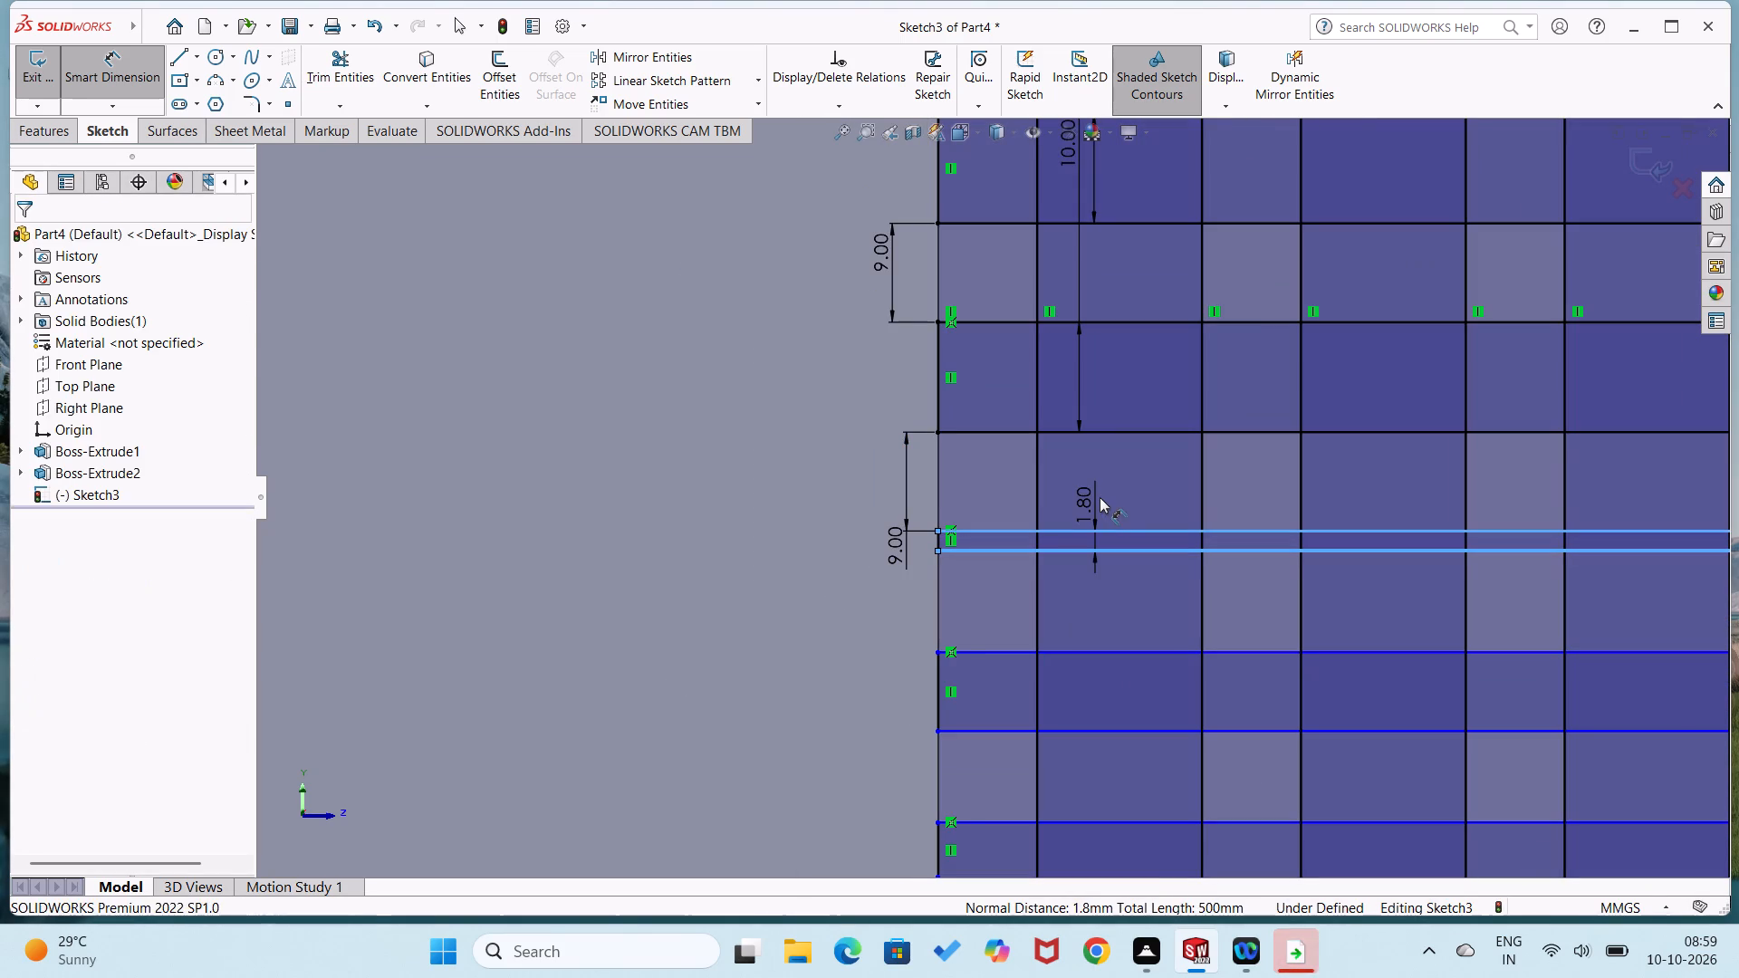
pyautogui.write('10')
pyautogui.press('Return')
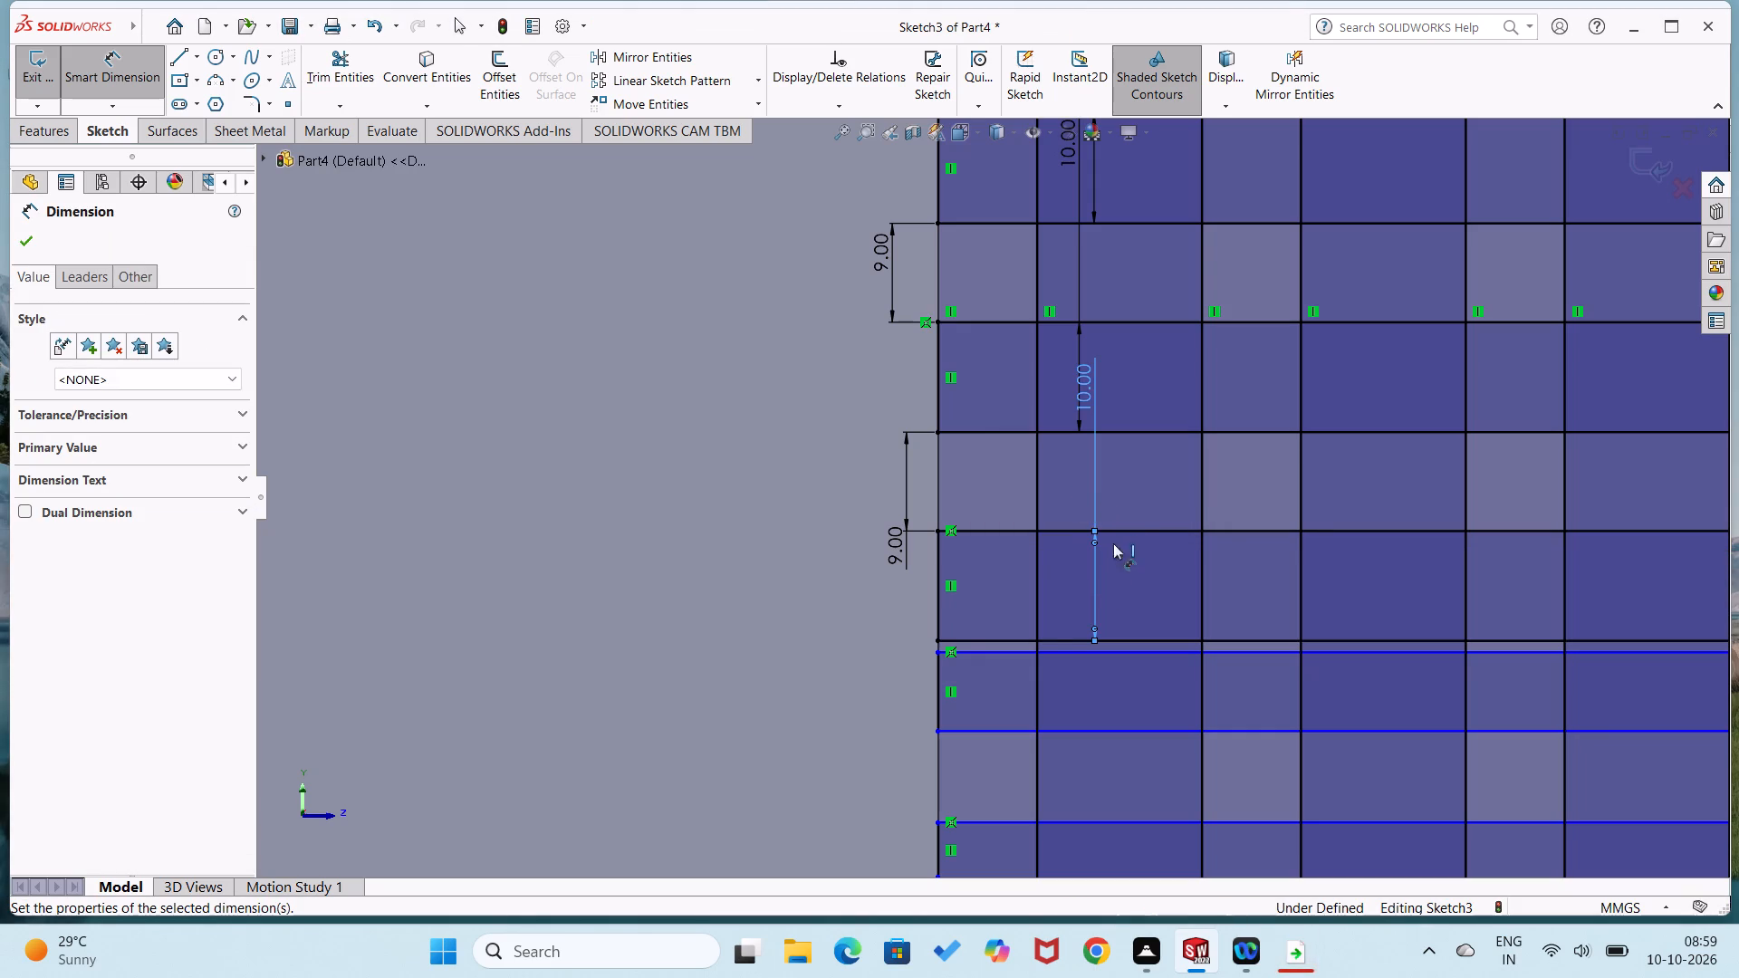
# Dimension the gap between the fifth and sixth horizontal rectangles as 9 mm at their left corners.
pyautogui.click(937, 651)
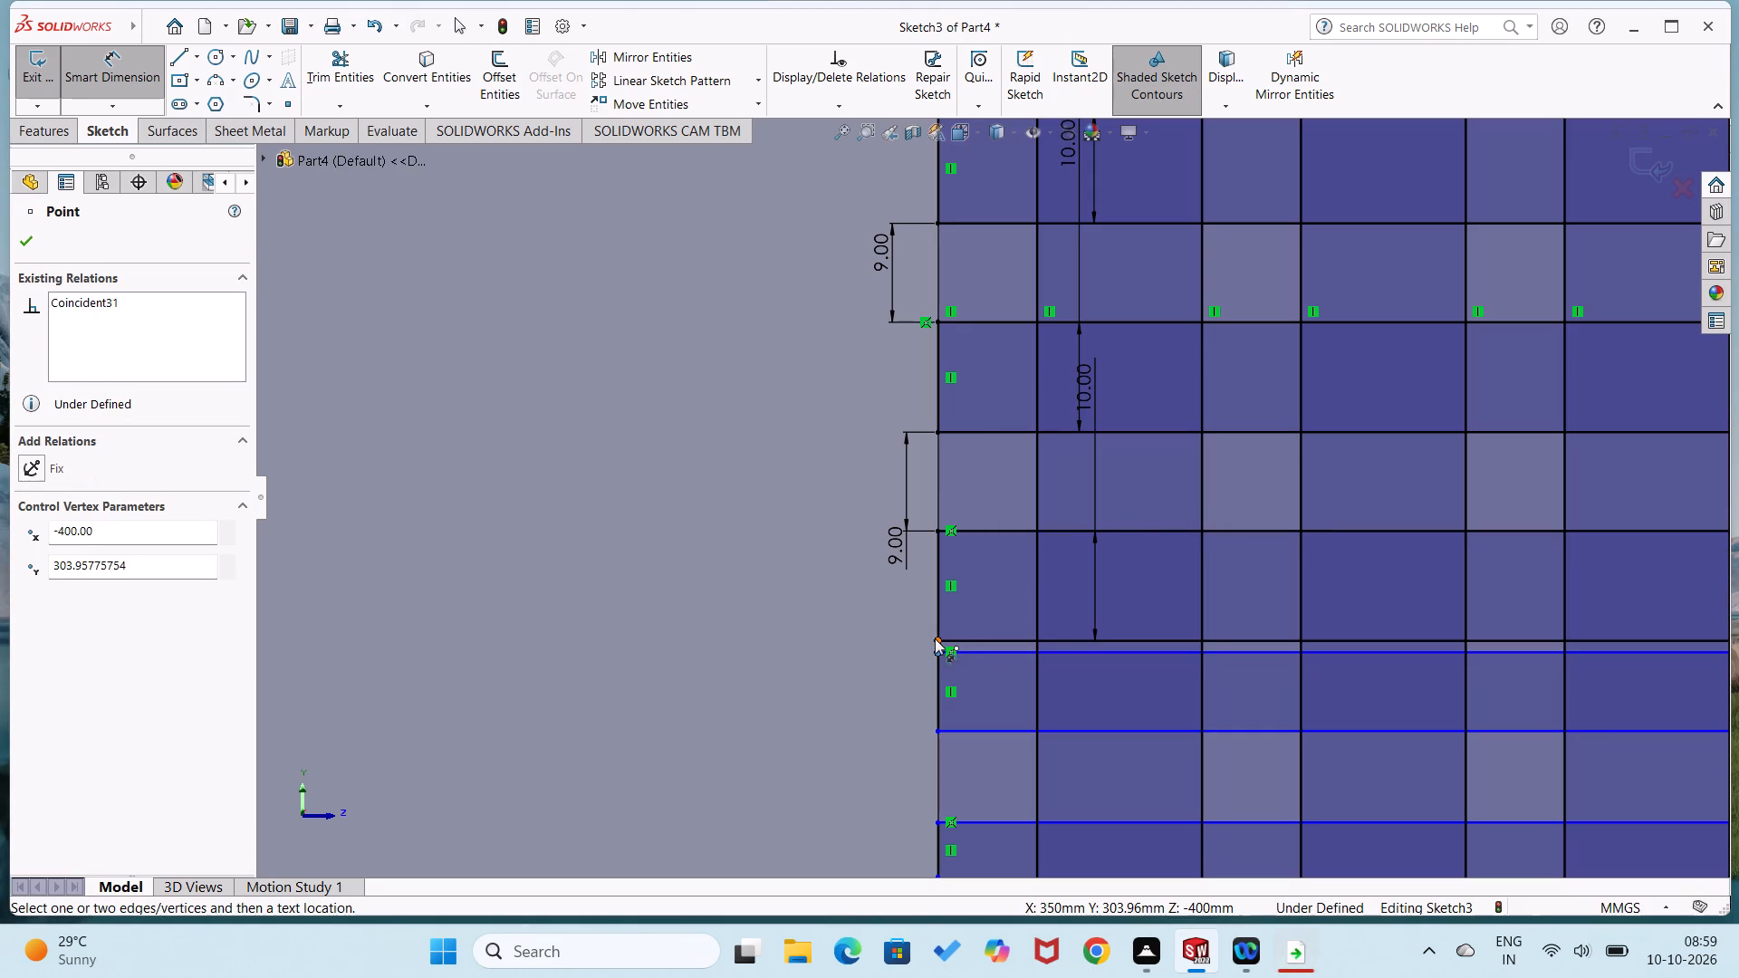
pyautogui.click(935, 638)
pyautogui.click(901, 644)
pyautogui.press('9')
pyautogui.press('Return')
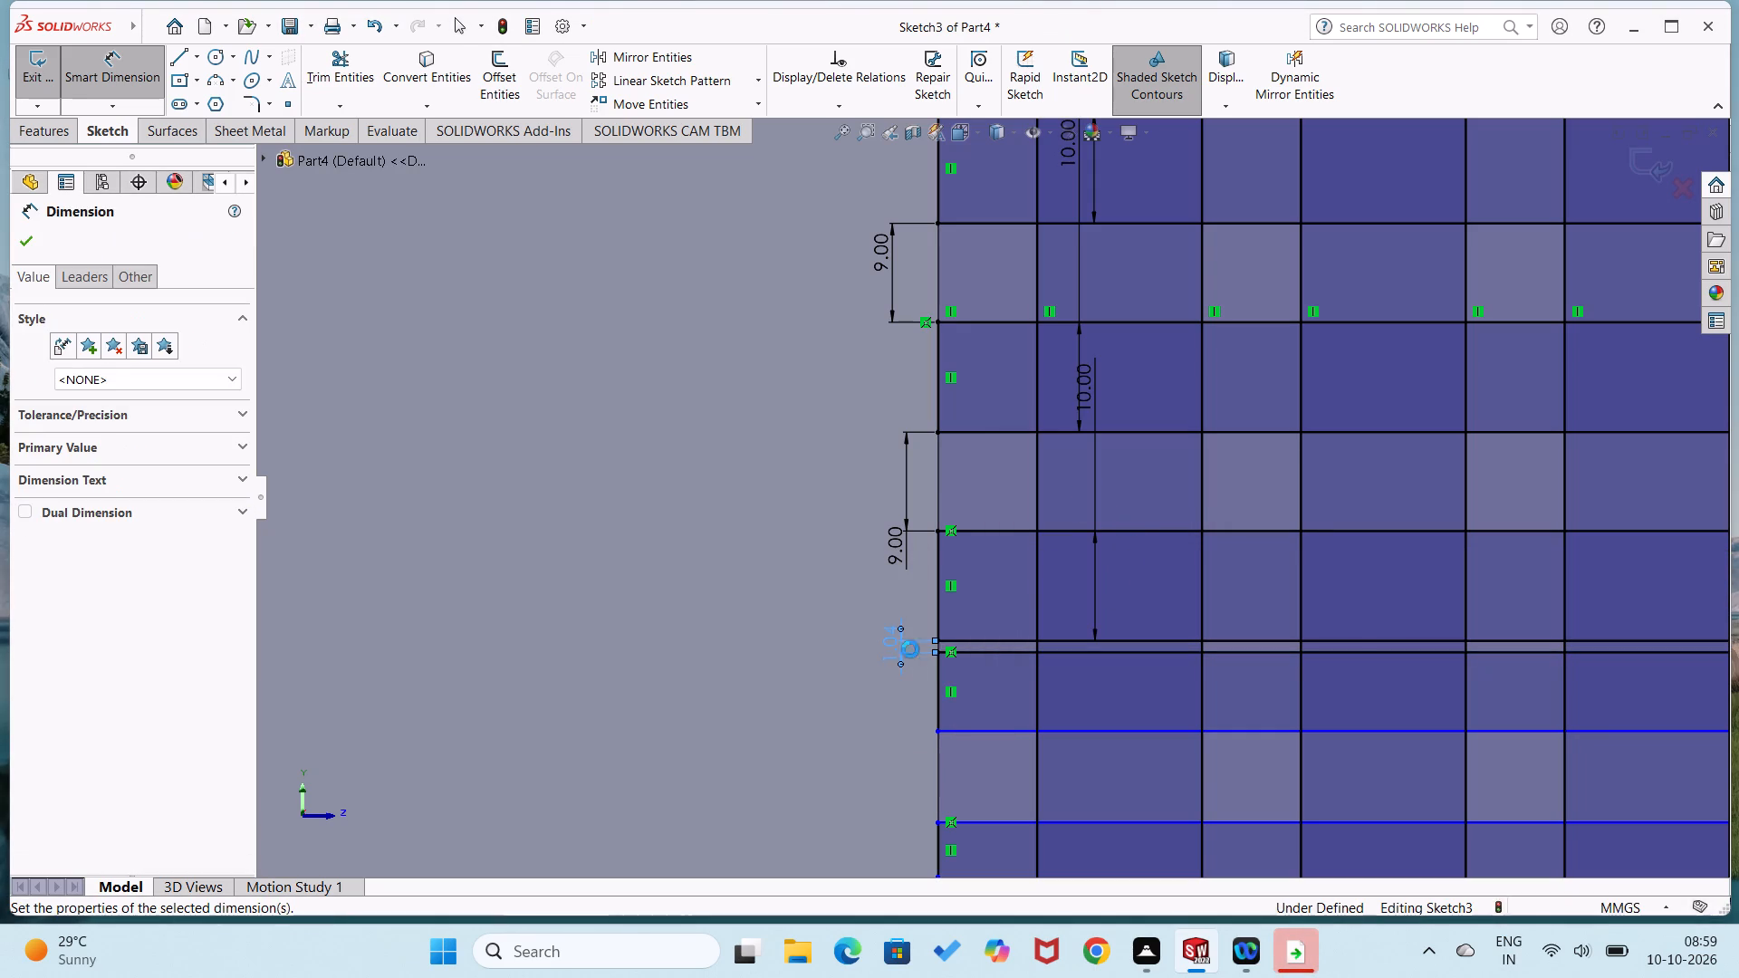
# Dimension the sixth horizontal rectangle's height between its long edges, trying 10 mm and undoing that value.
pyautogui.click(1010, 738)
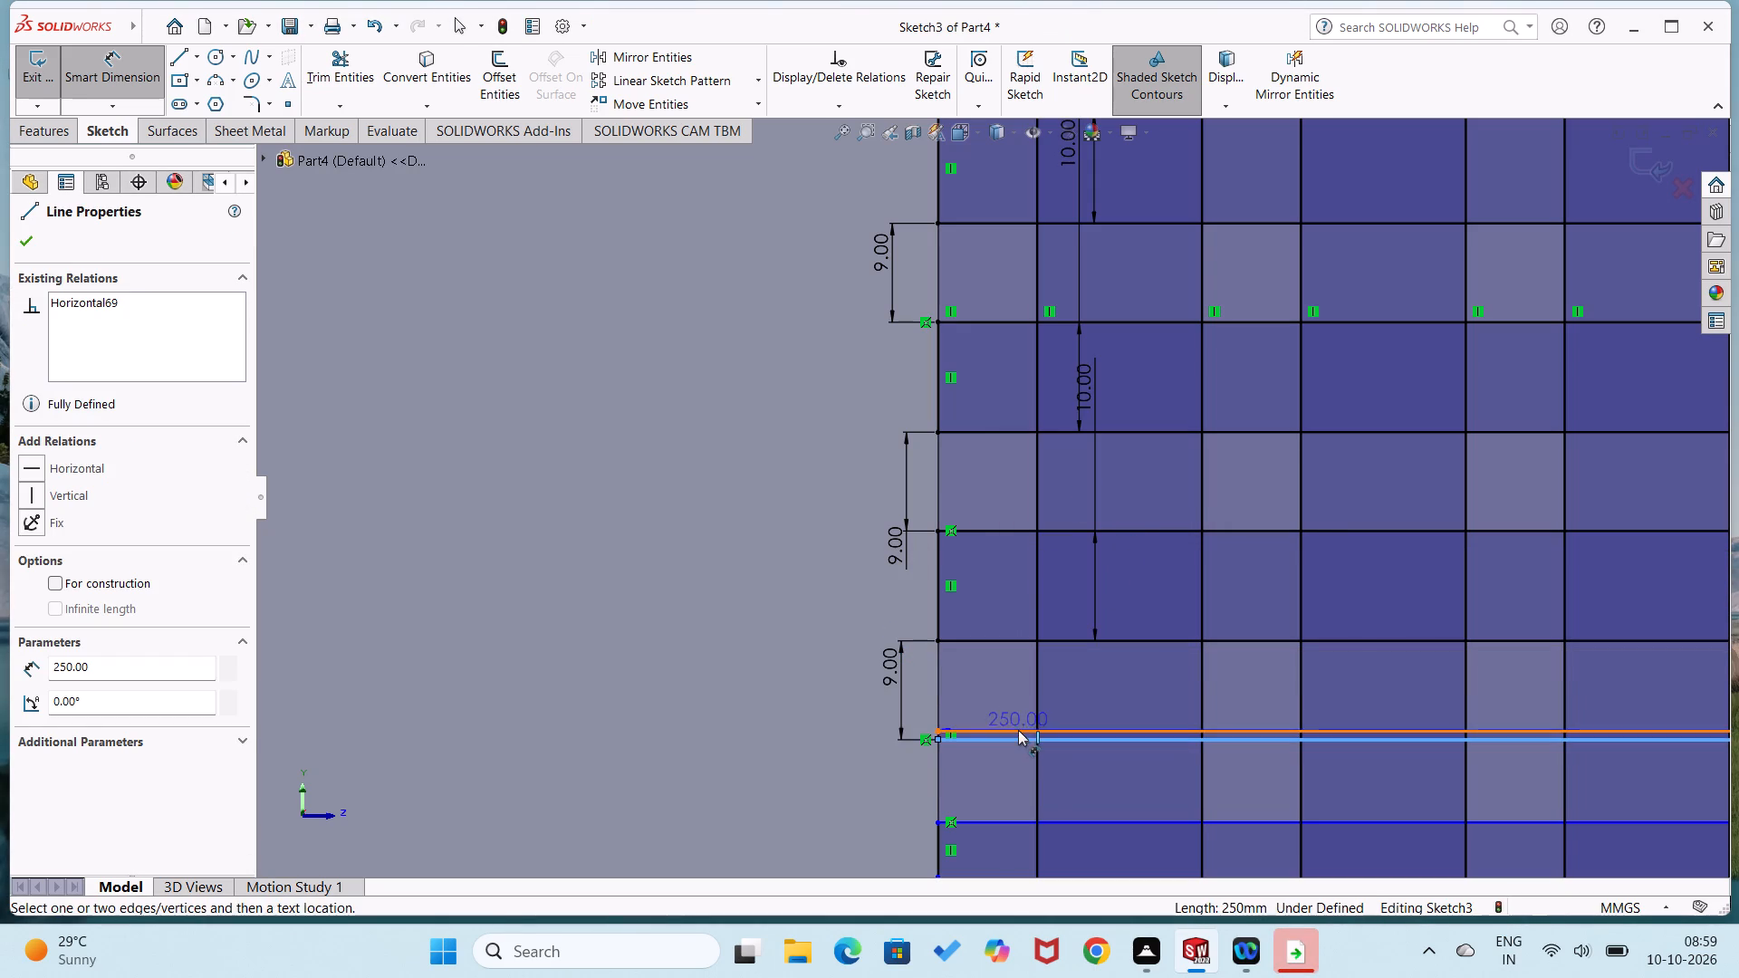
pyautogui.click(1018, 730)
pyautogui.click(1023, 713)
pyautogui.write('10')
pyautogui.press('Return')
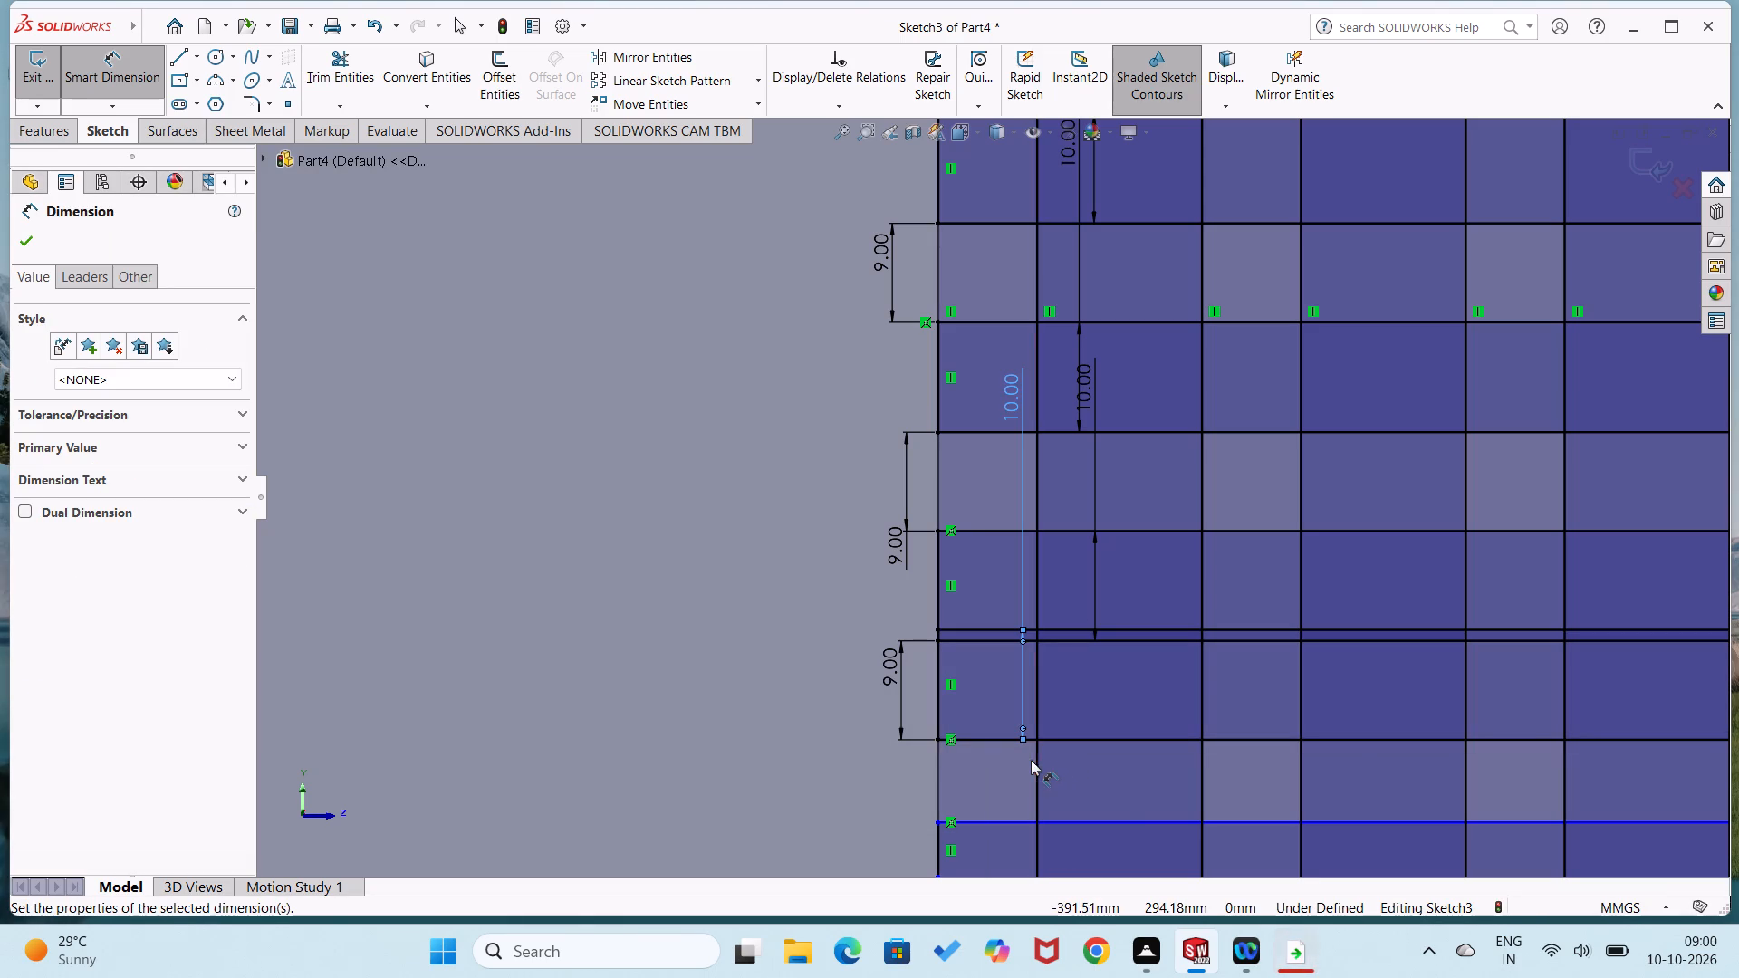
pyautogui.hotkey('ctrl', 'z')
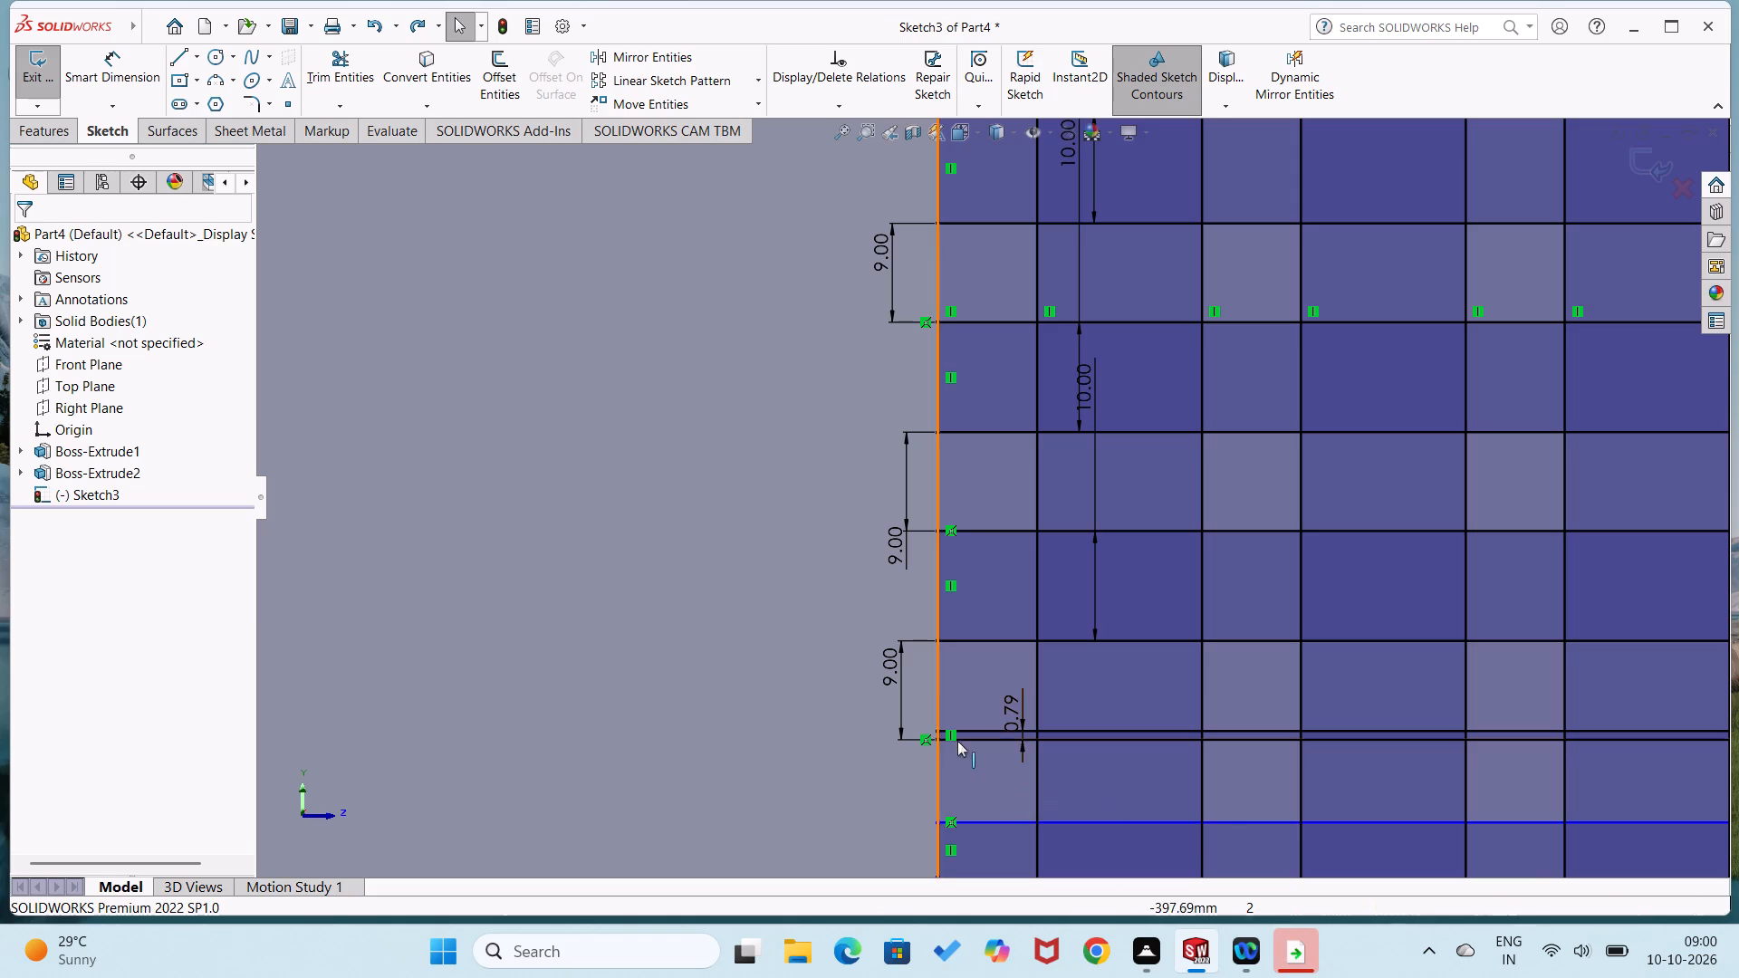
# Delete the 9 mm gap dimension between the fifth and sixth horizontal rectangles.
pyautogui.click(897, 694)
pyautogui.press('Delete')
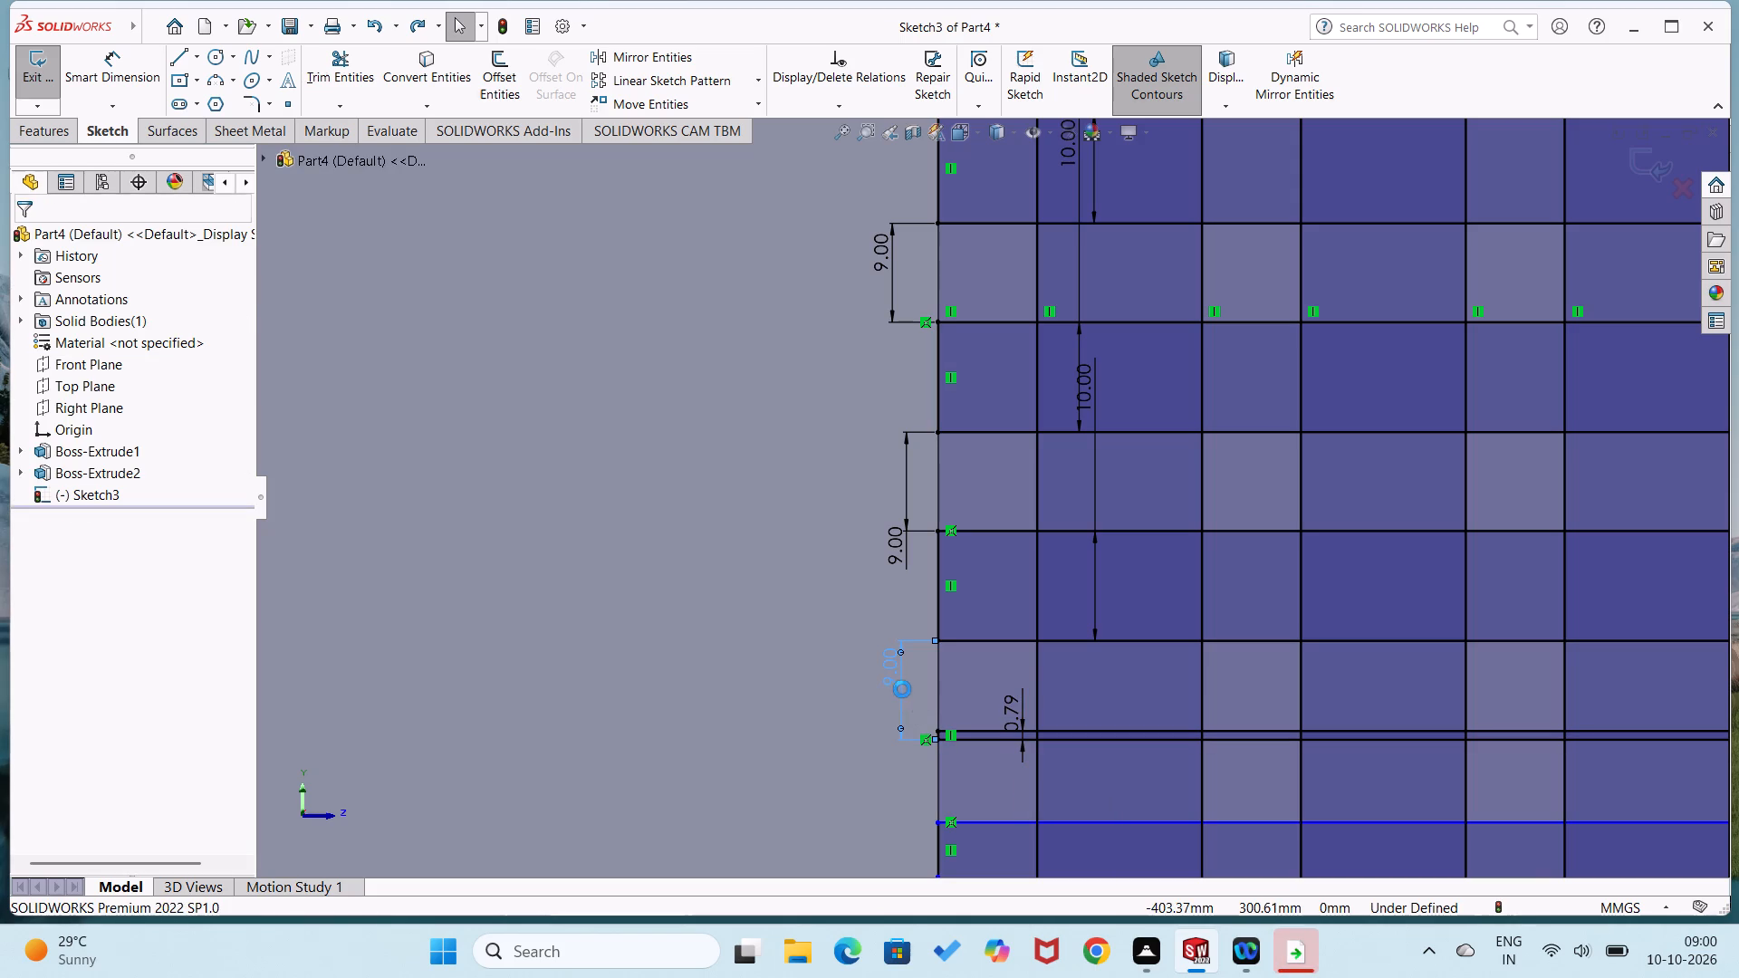
# Dimension the gap between the fifth and sixth horizontal rectangles as 9 mm at their left corners.
pyautogui.moveTo(898, 692); pyautogui.dragTo(830, 705, button='right')
pyautogui.moveTo(815, 705); pyautogui.dragTo(807, 503, button='right')
pyautogui.click(937, 733)
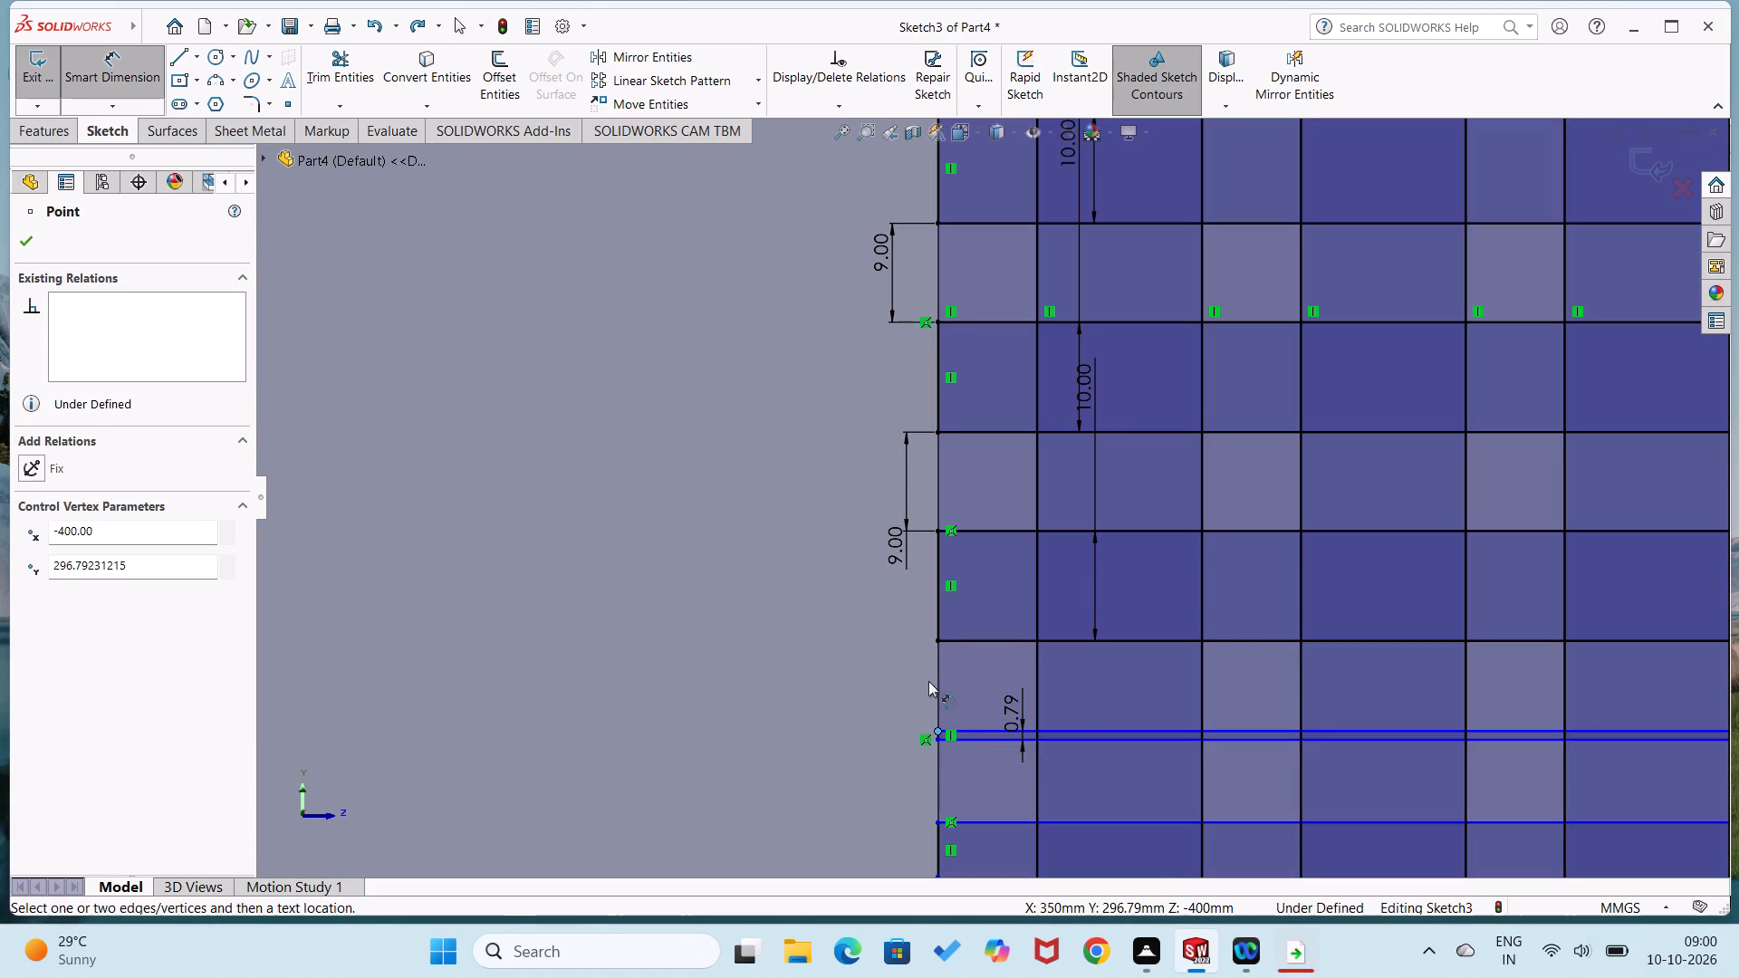
pyautogui.click(939, 637)
pyautogui.click(883, 647)
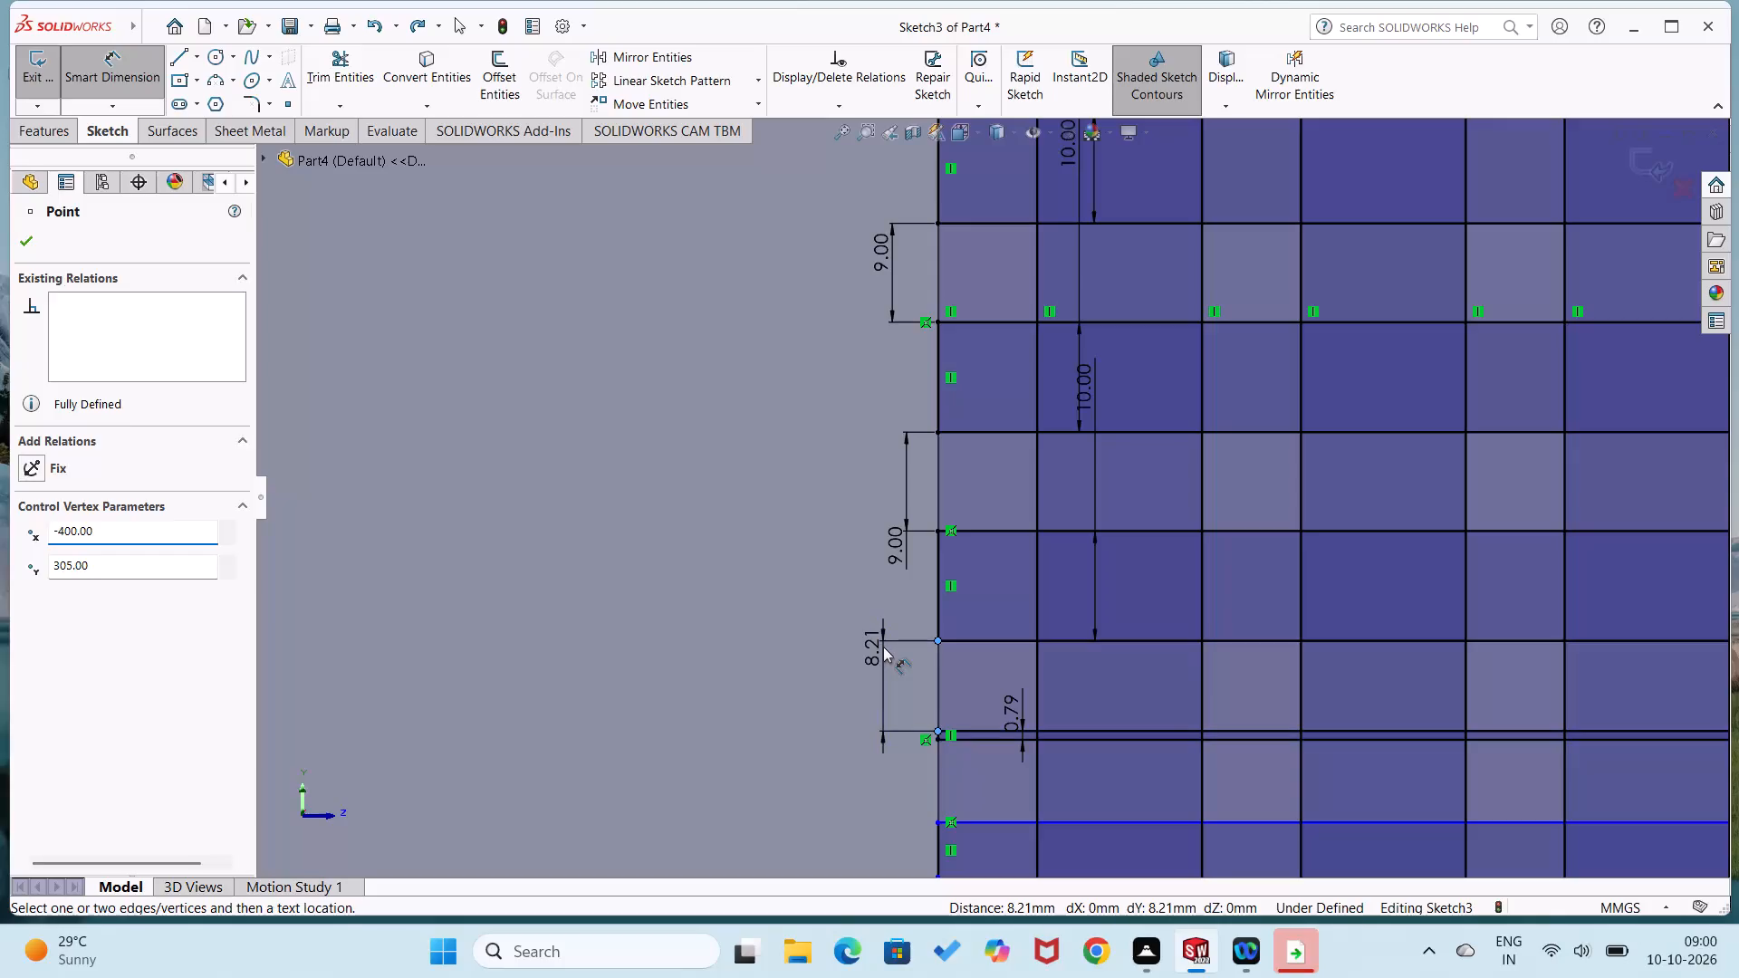
pyautogui.press('9')
pyautogui.press('Return')
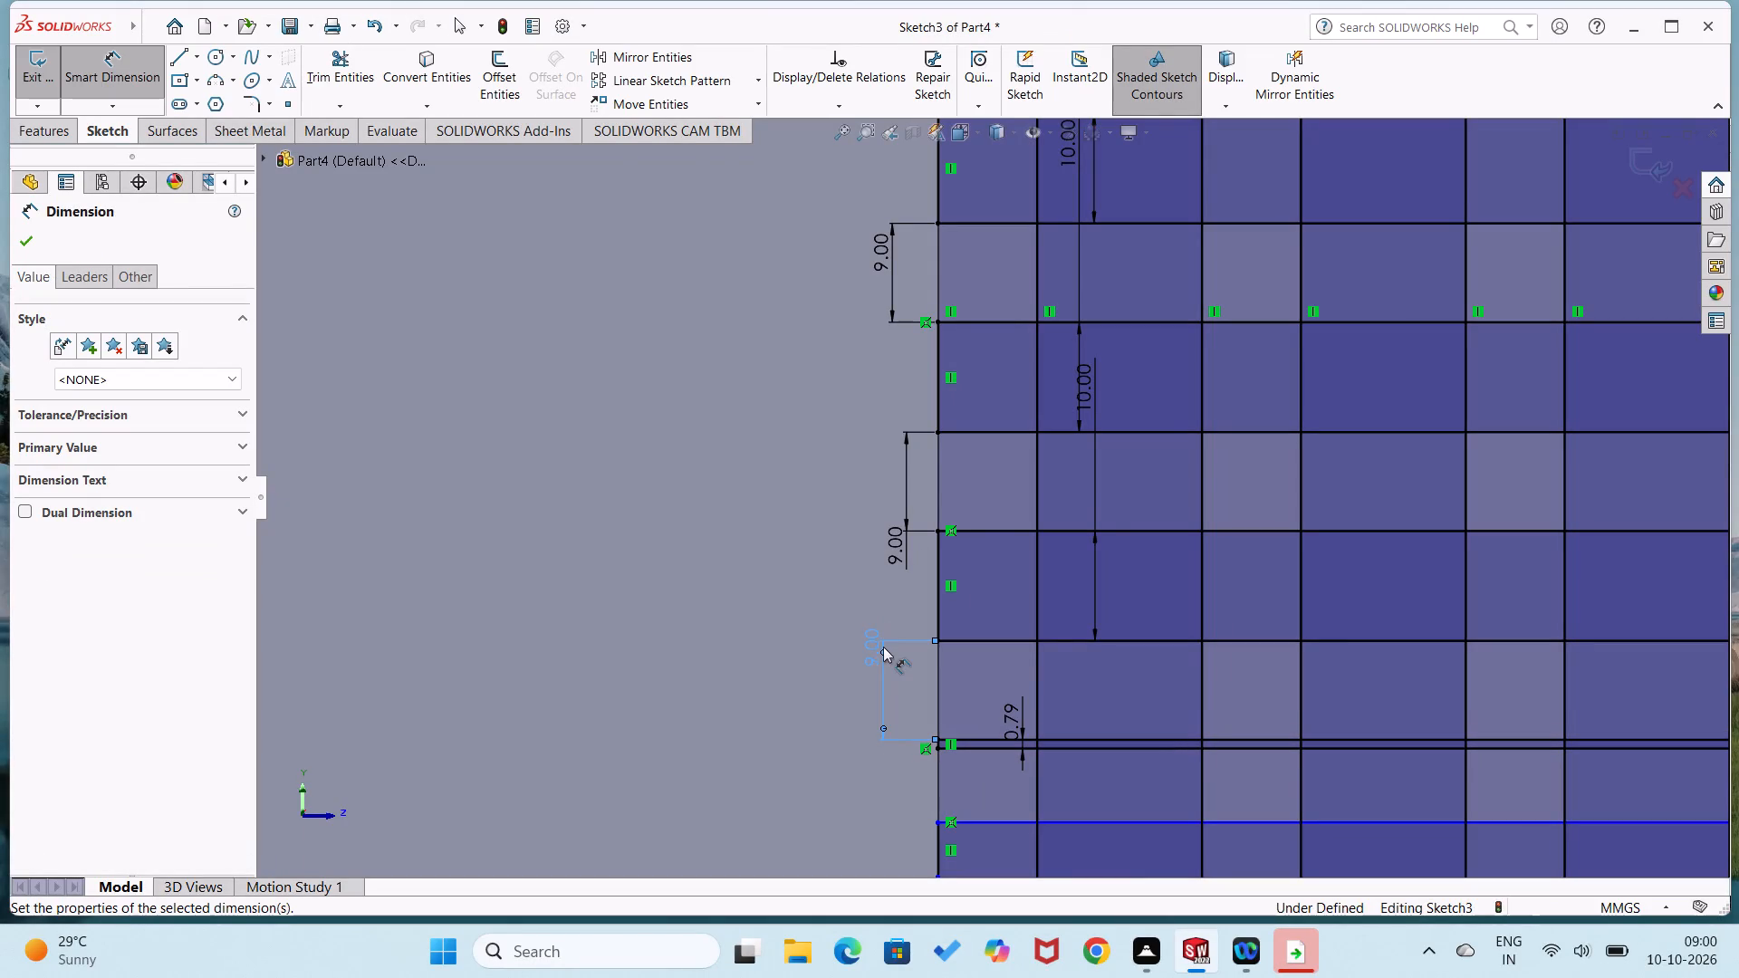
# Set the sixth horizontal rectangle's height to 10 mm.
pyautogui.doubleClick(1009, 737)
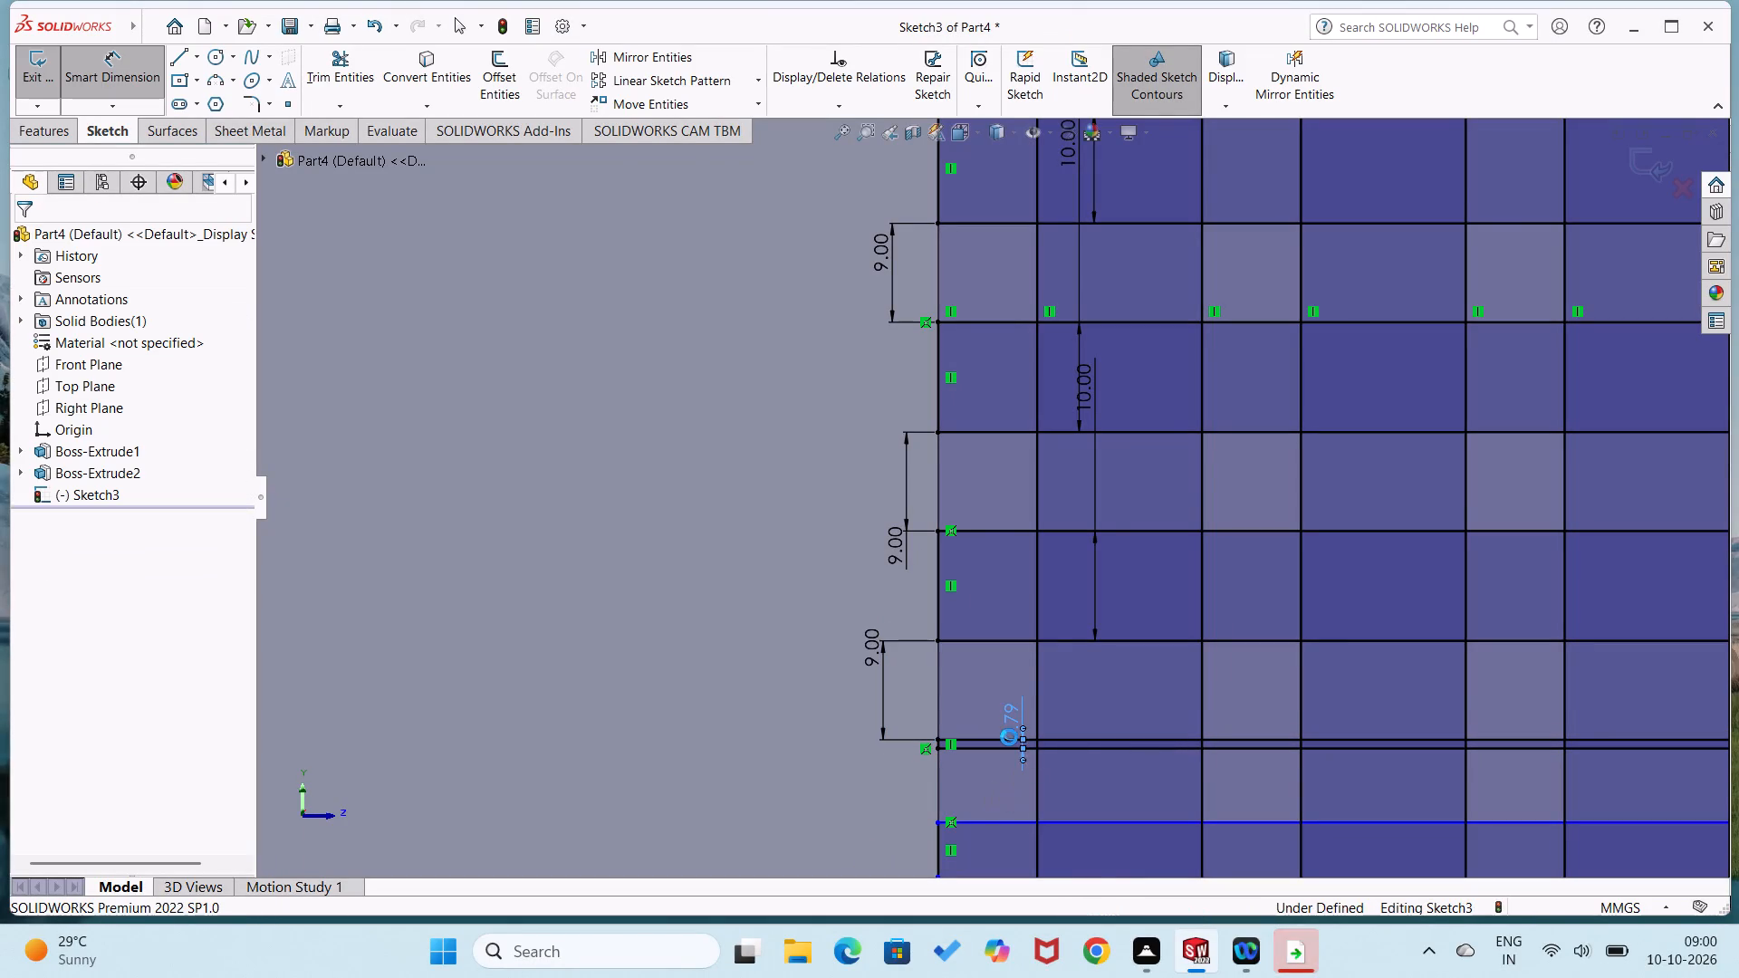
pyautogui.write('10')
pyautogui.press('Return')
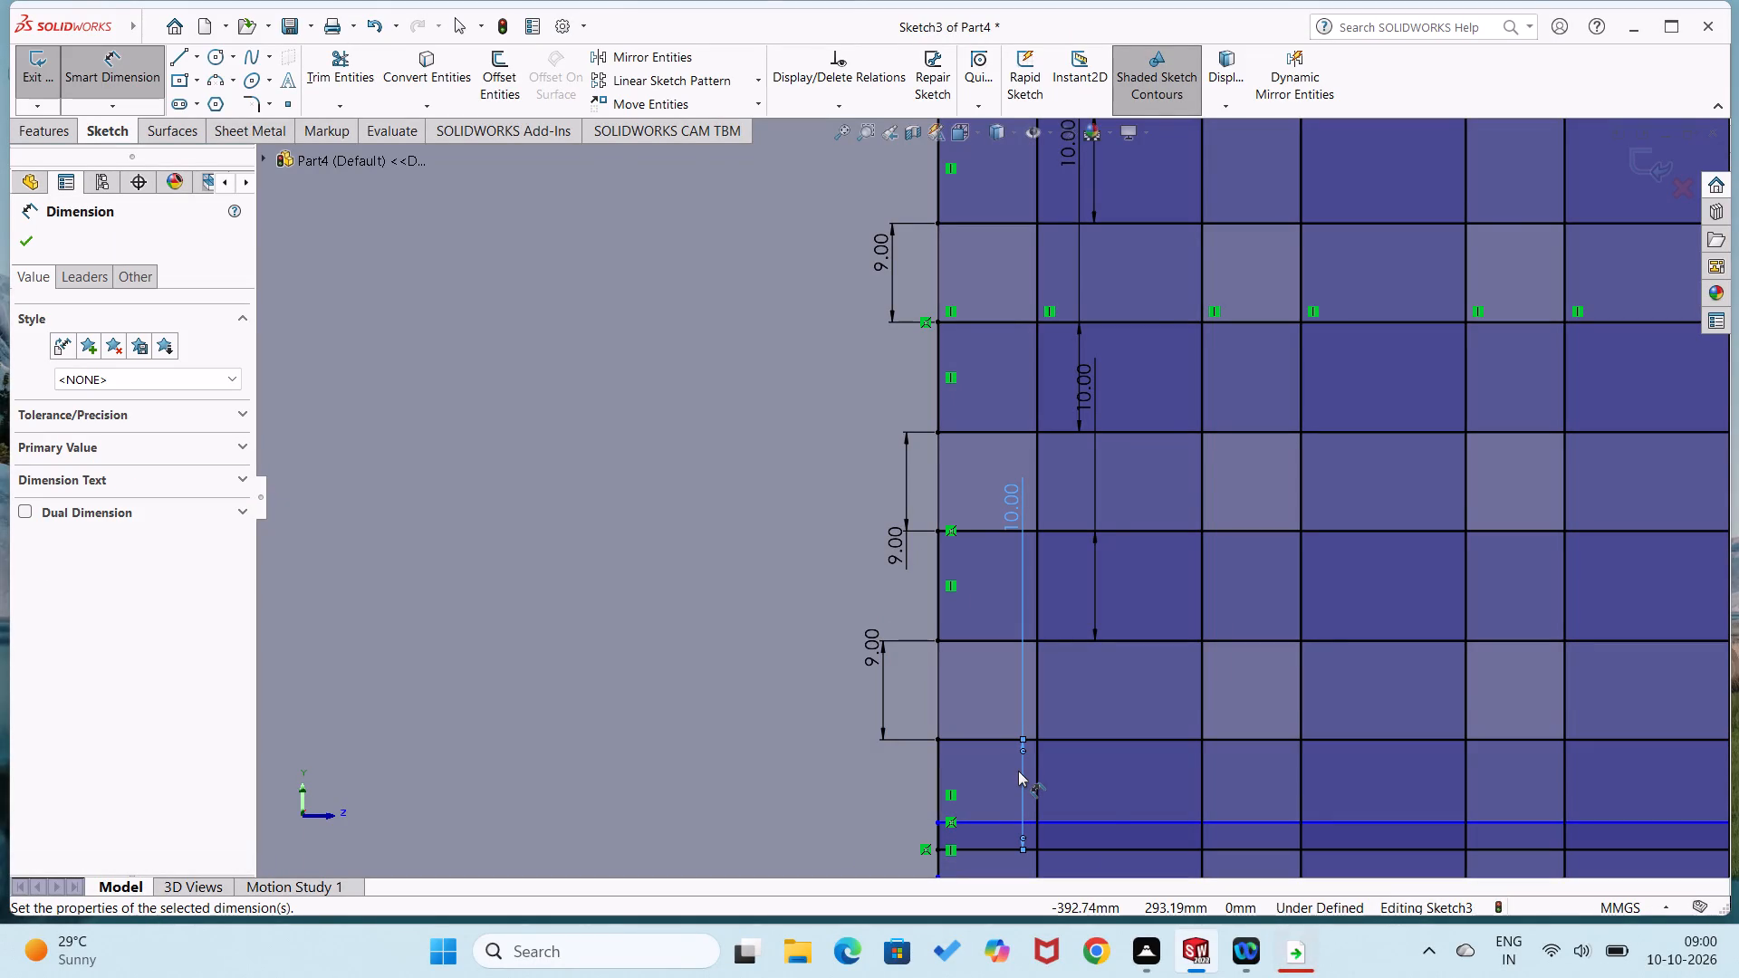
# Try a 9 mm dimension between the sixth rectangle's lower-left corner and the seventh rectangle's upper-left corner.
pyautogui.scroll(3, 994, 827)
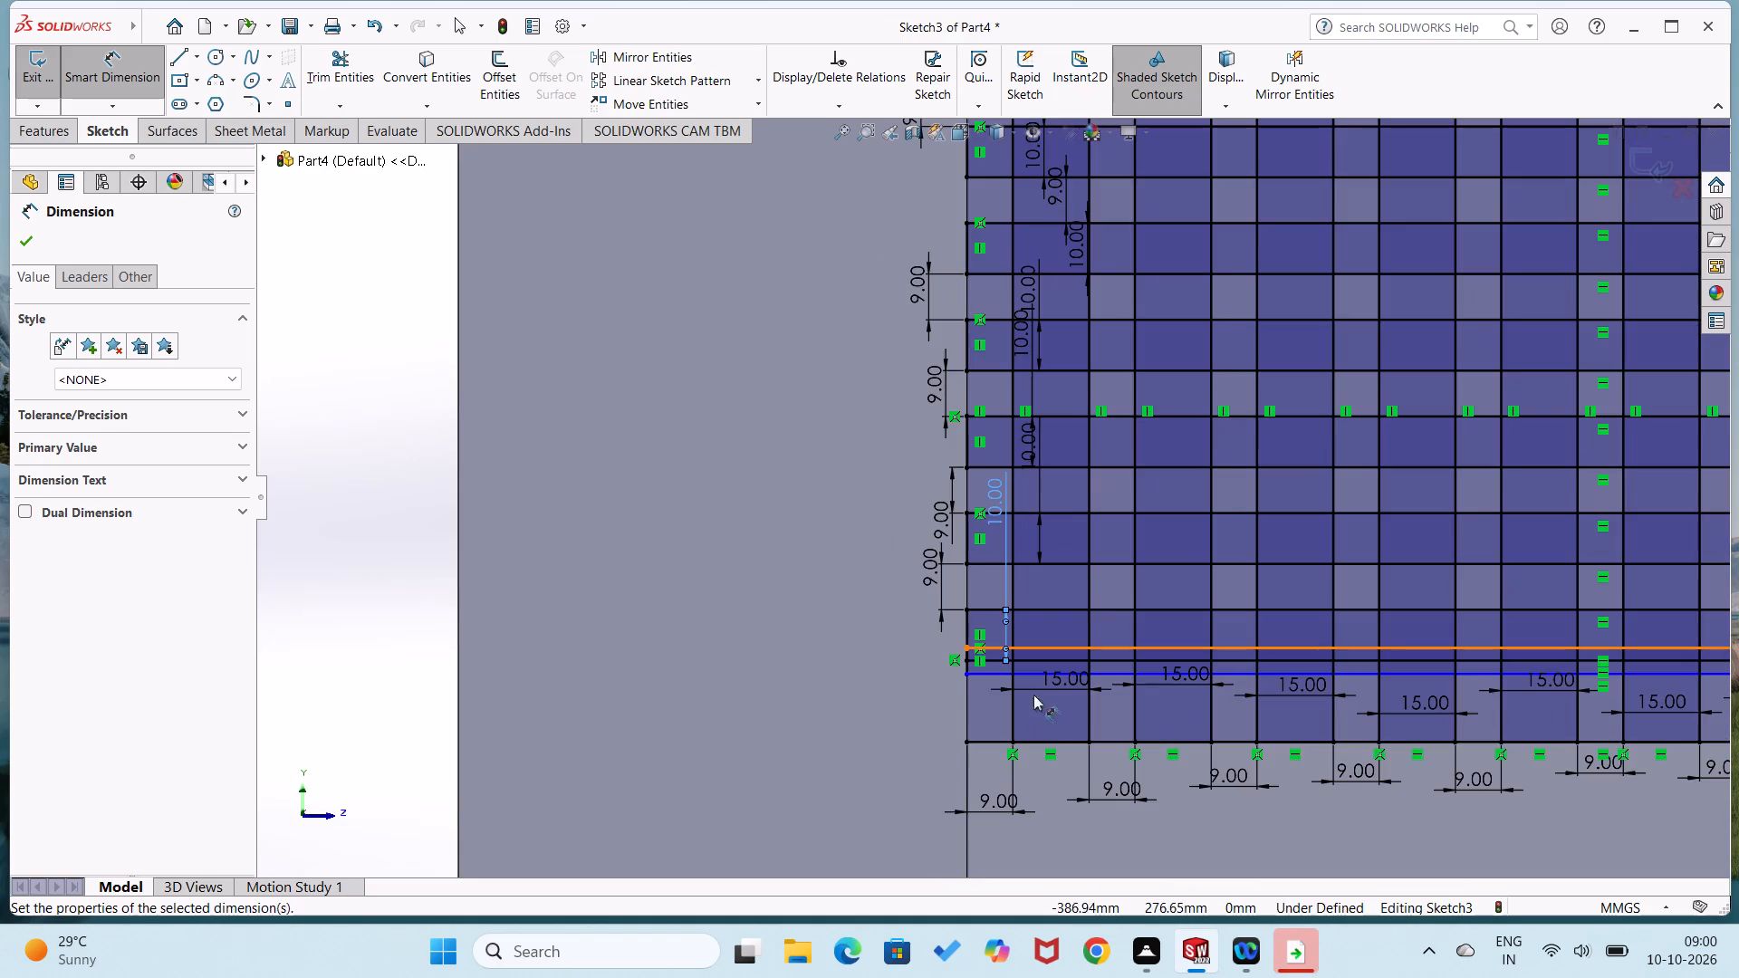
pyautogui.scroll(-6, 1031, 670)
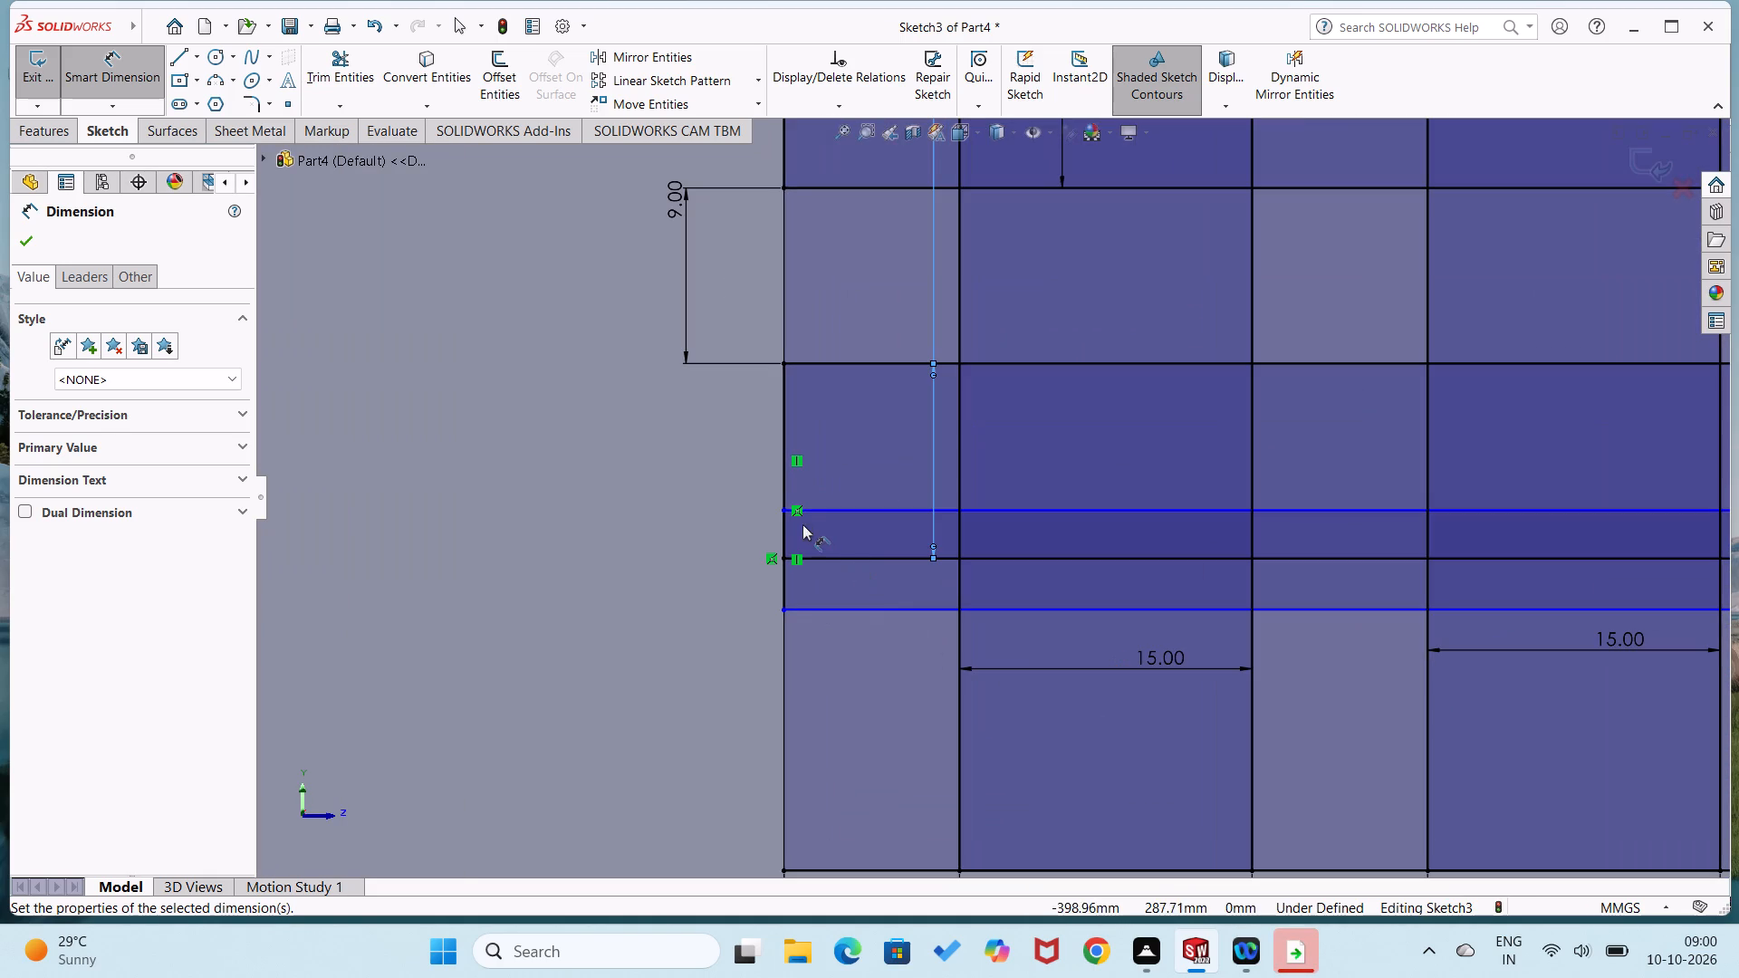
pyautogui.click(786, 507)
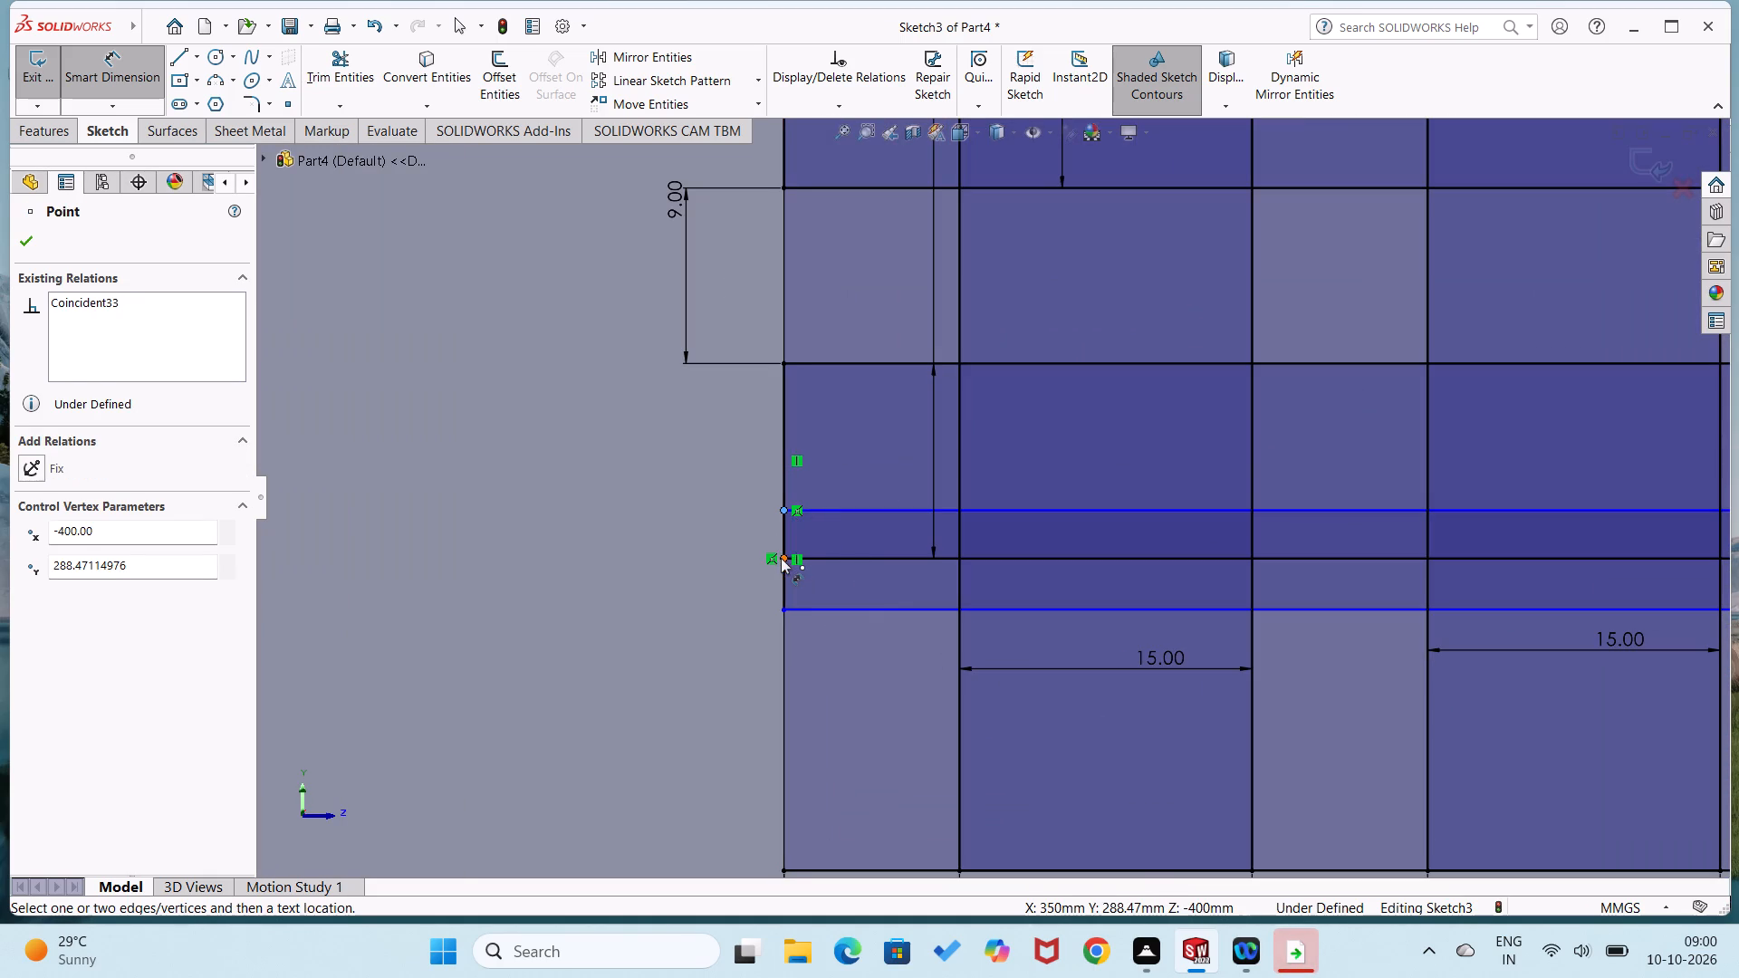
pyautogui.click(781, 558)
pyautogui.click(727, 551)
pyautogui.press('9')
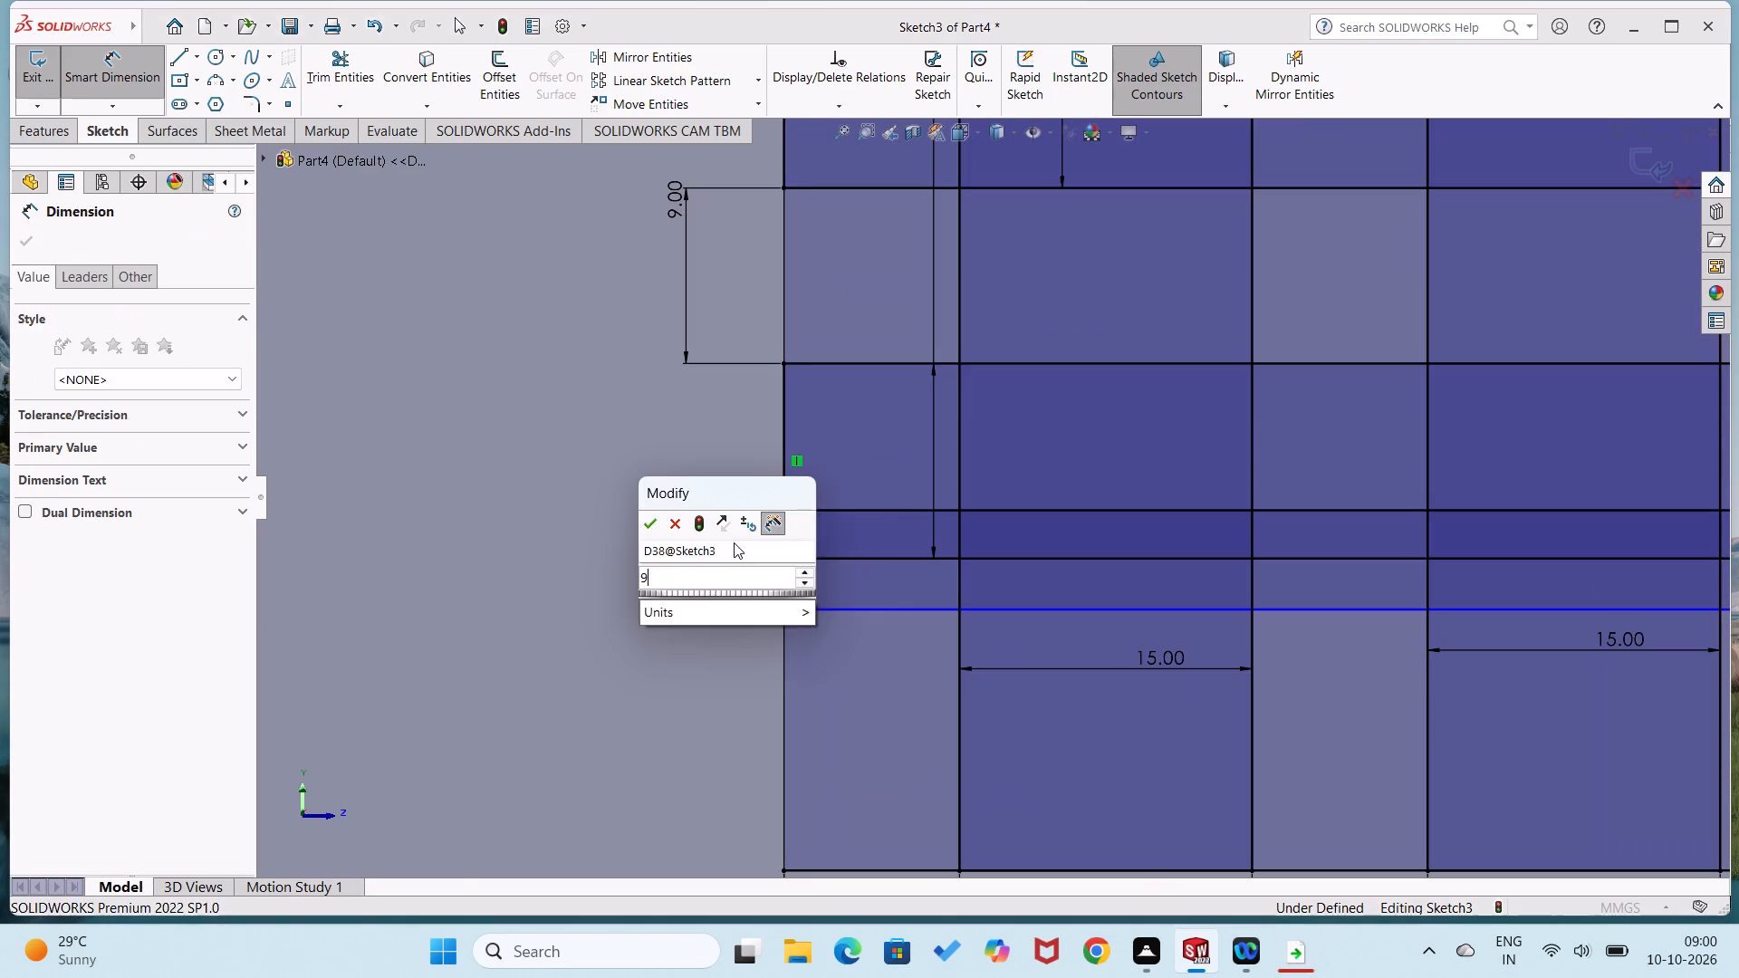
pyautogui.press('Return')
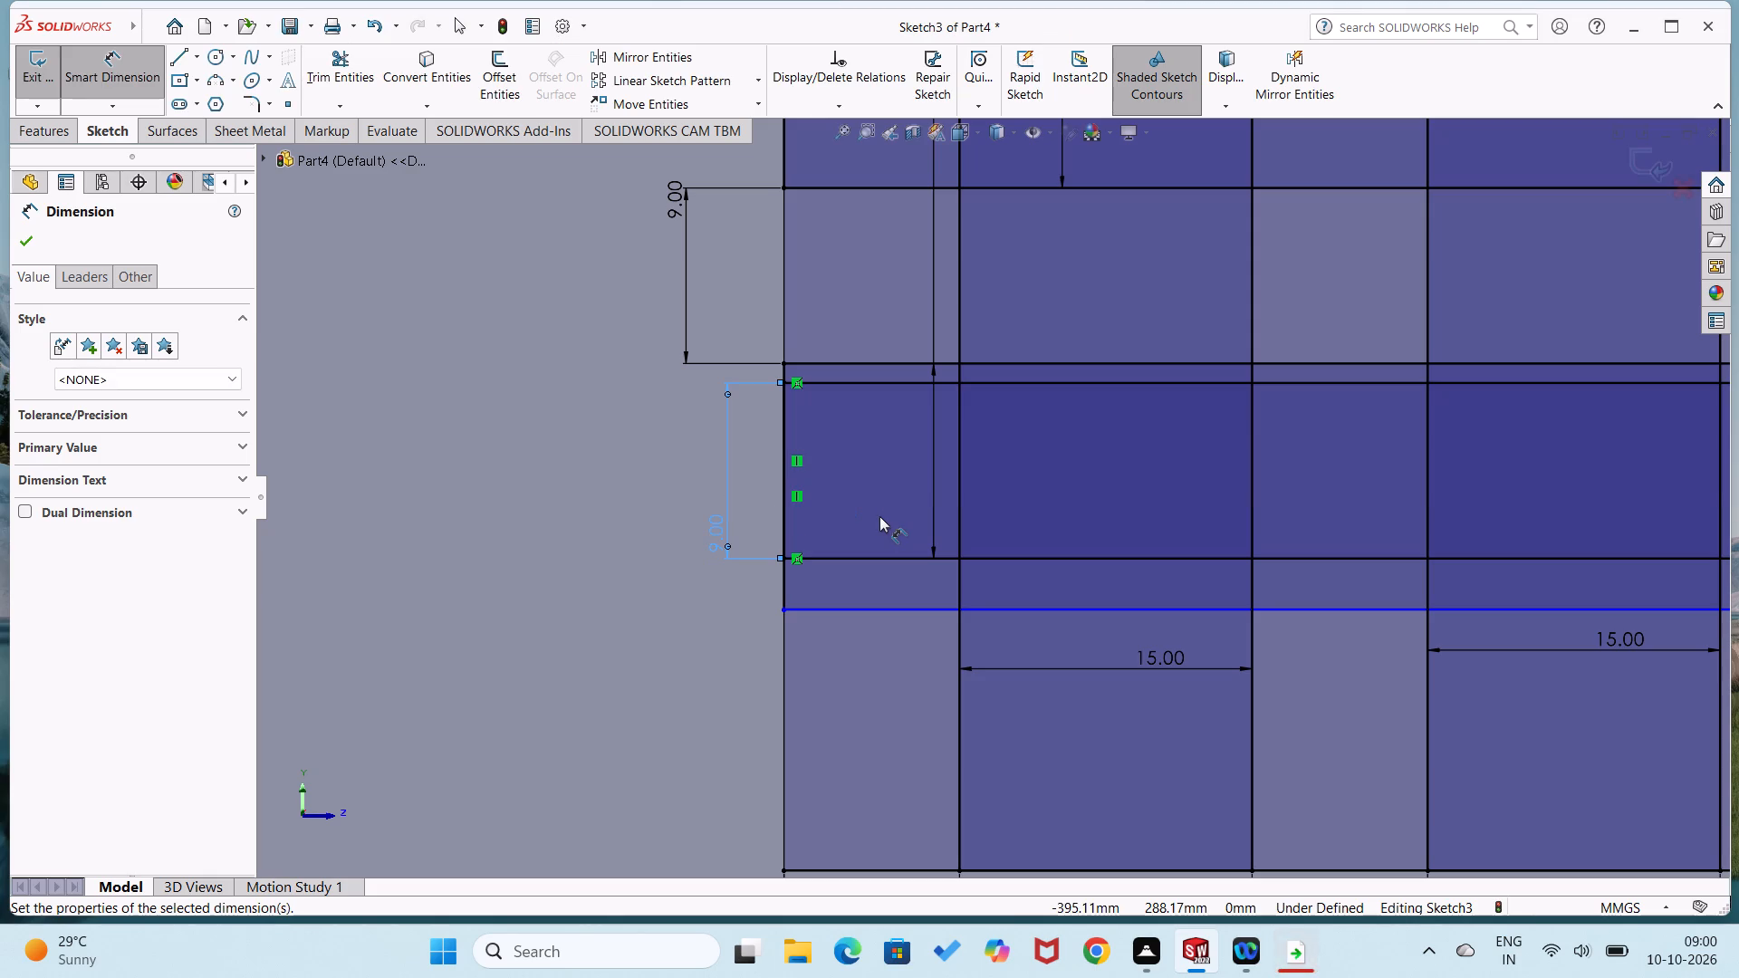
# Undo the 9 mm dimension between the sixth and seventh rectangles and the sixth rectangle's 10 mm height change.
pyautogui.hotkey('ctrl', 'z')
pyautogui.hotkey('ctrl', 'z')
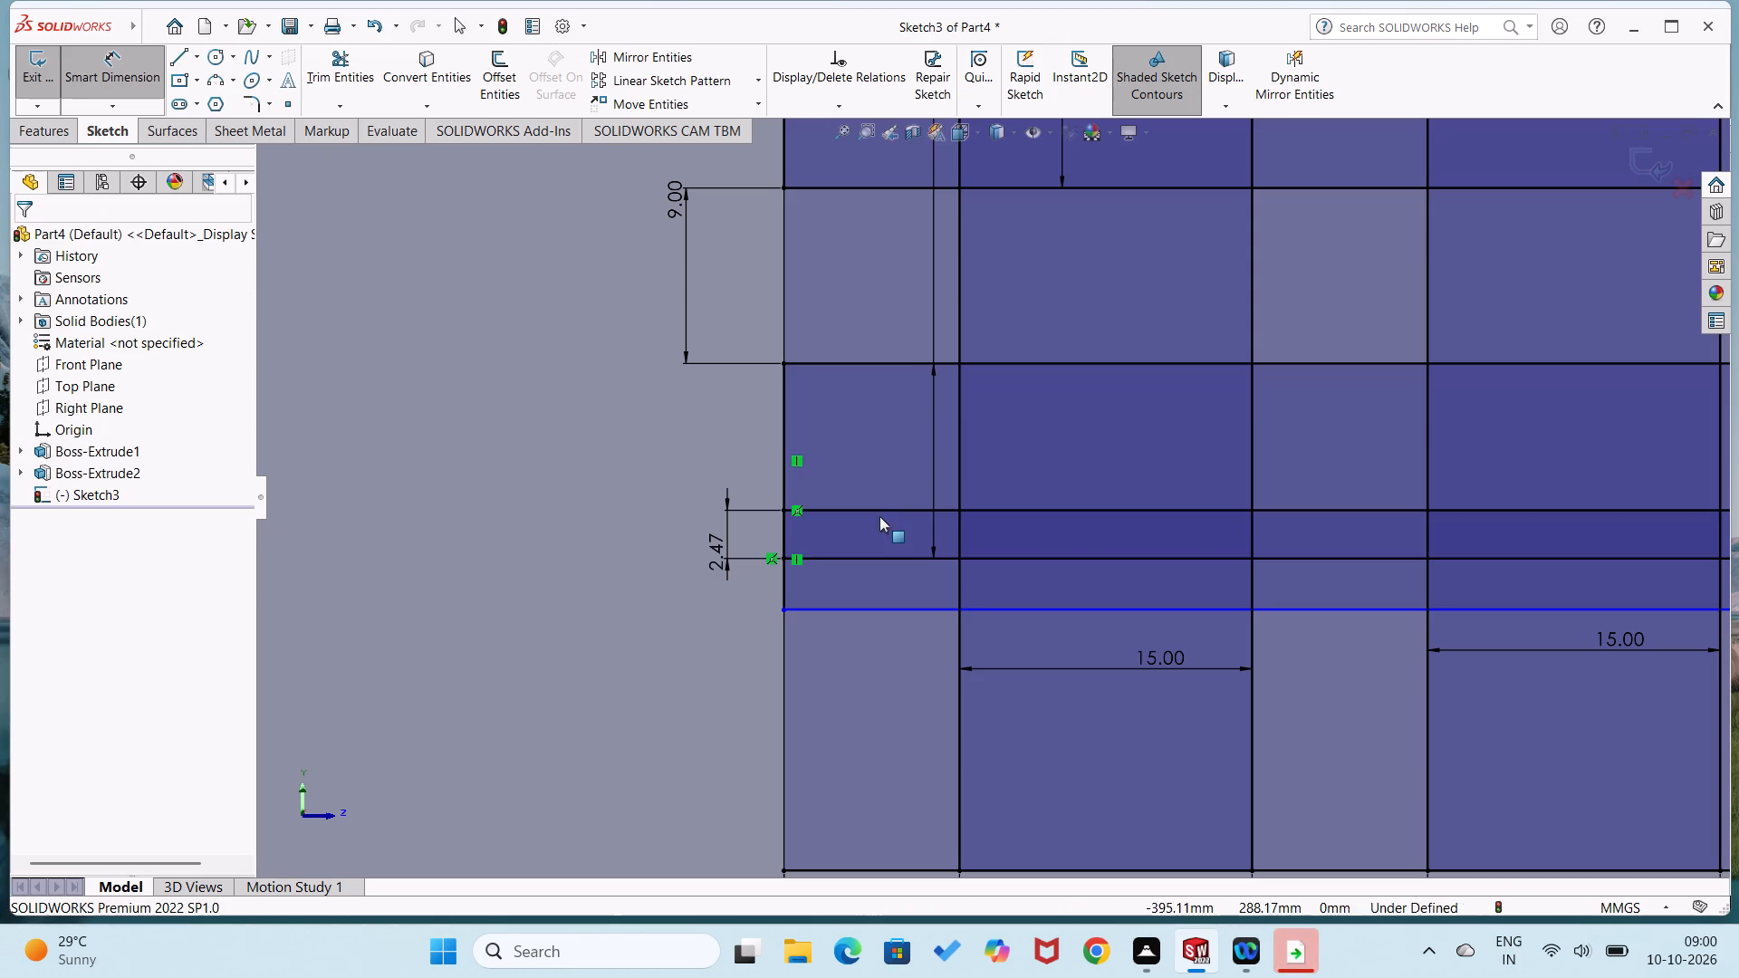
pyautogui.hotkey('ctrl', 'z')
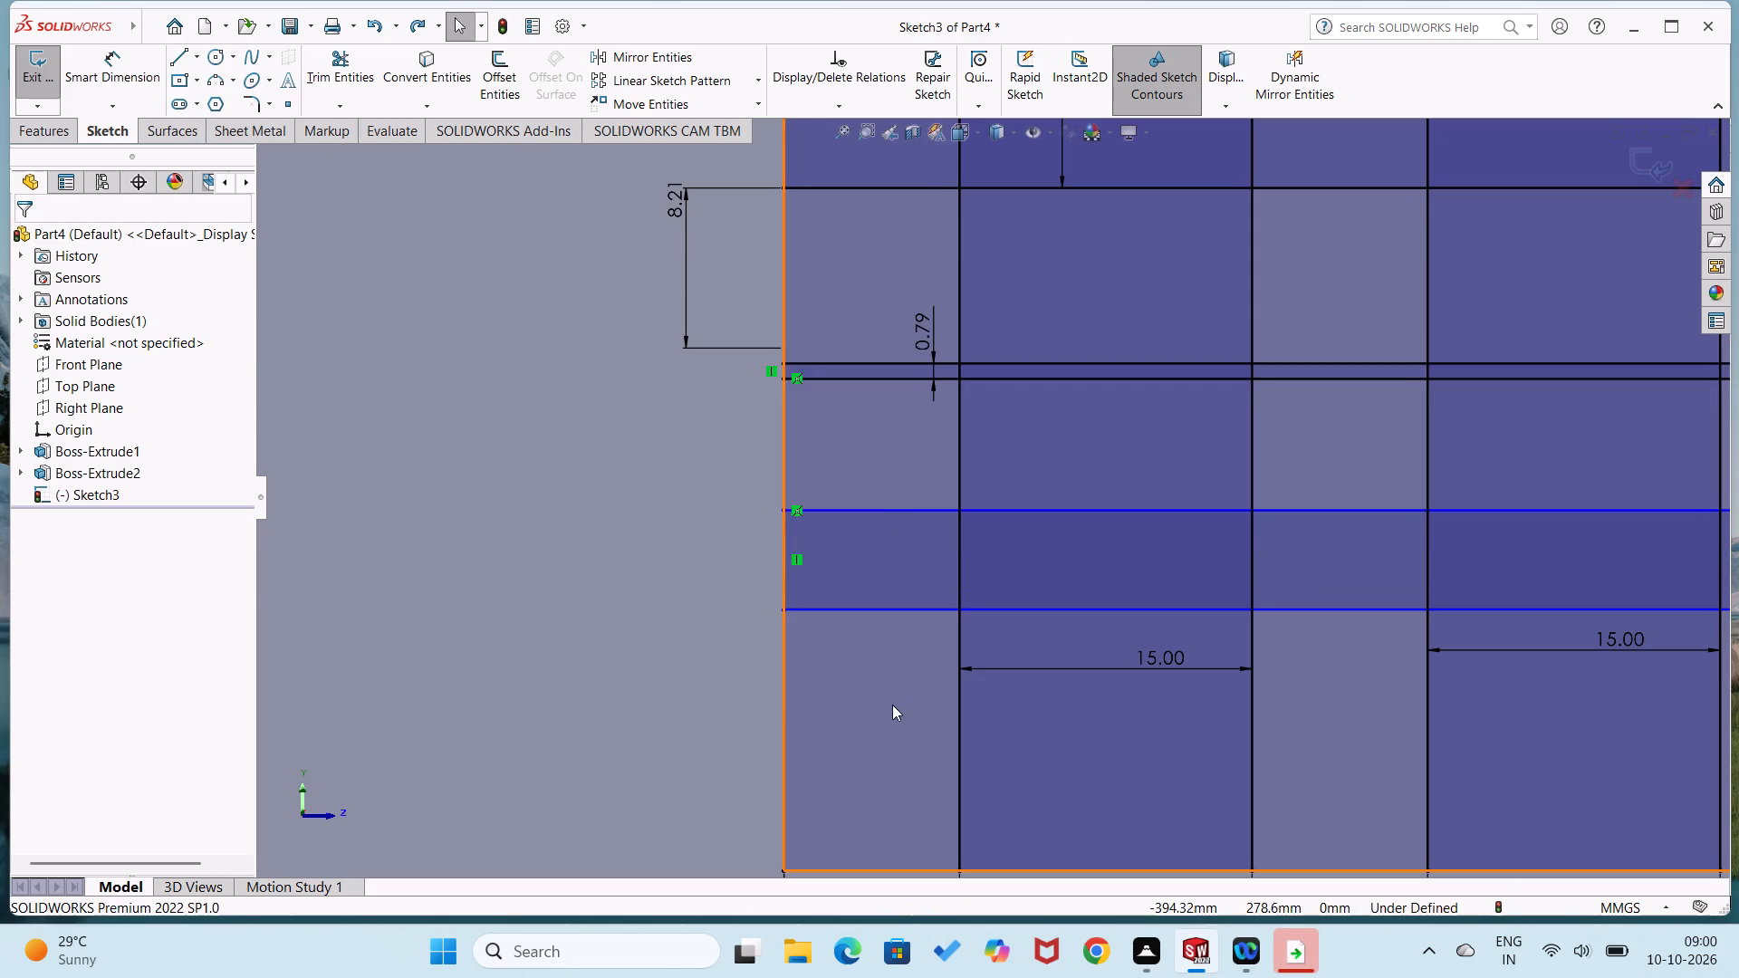
# Dimension the gap from the grille outline's bottom-left corner to the seventh horizontal rectangle's lower-left corner as 9 mm.
pyautogui.scroll(1, 892, 705)
pyautogui.click(822, 810)
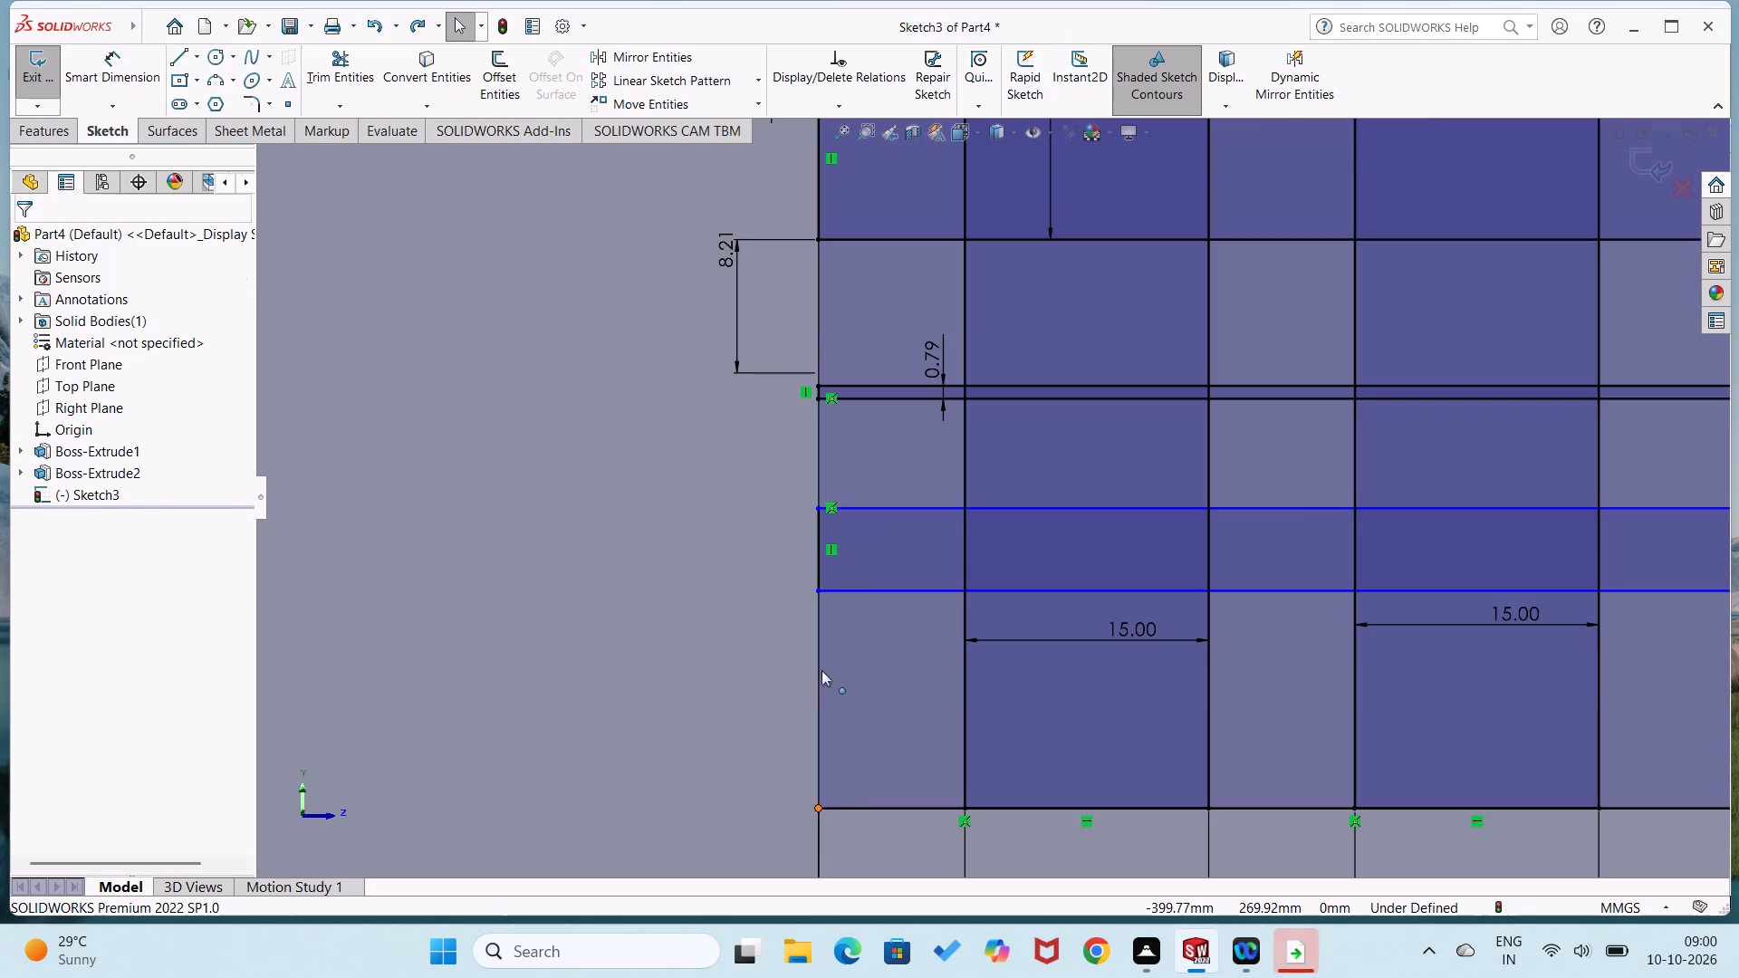
pyautogui.click(814, 590)
pyautogui.moveTo(695, 660); pyautogui.dragTo(762, 546, button='right')
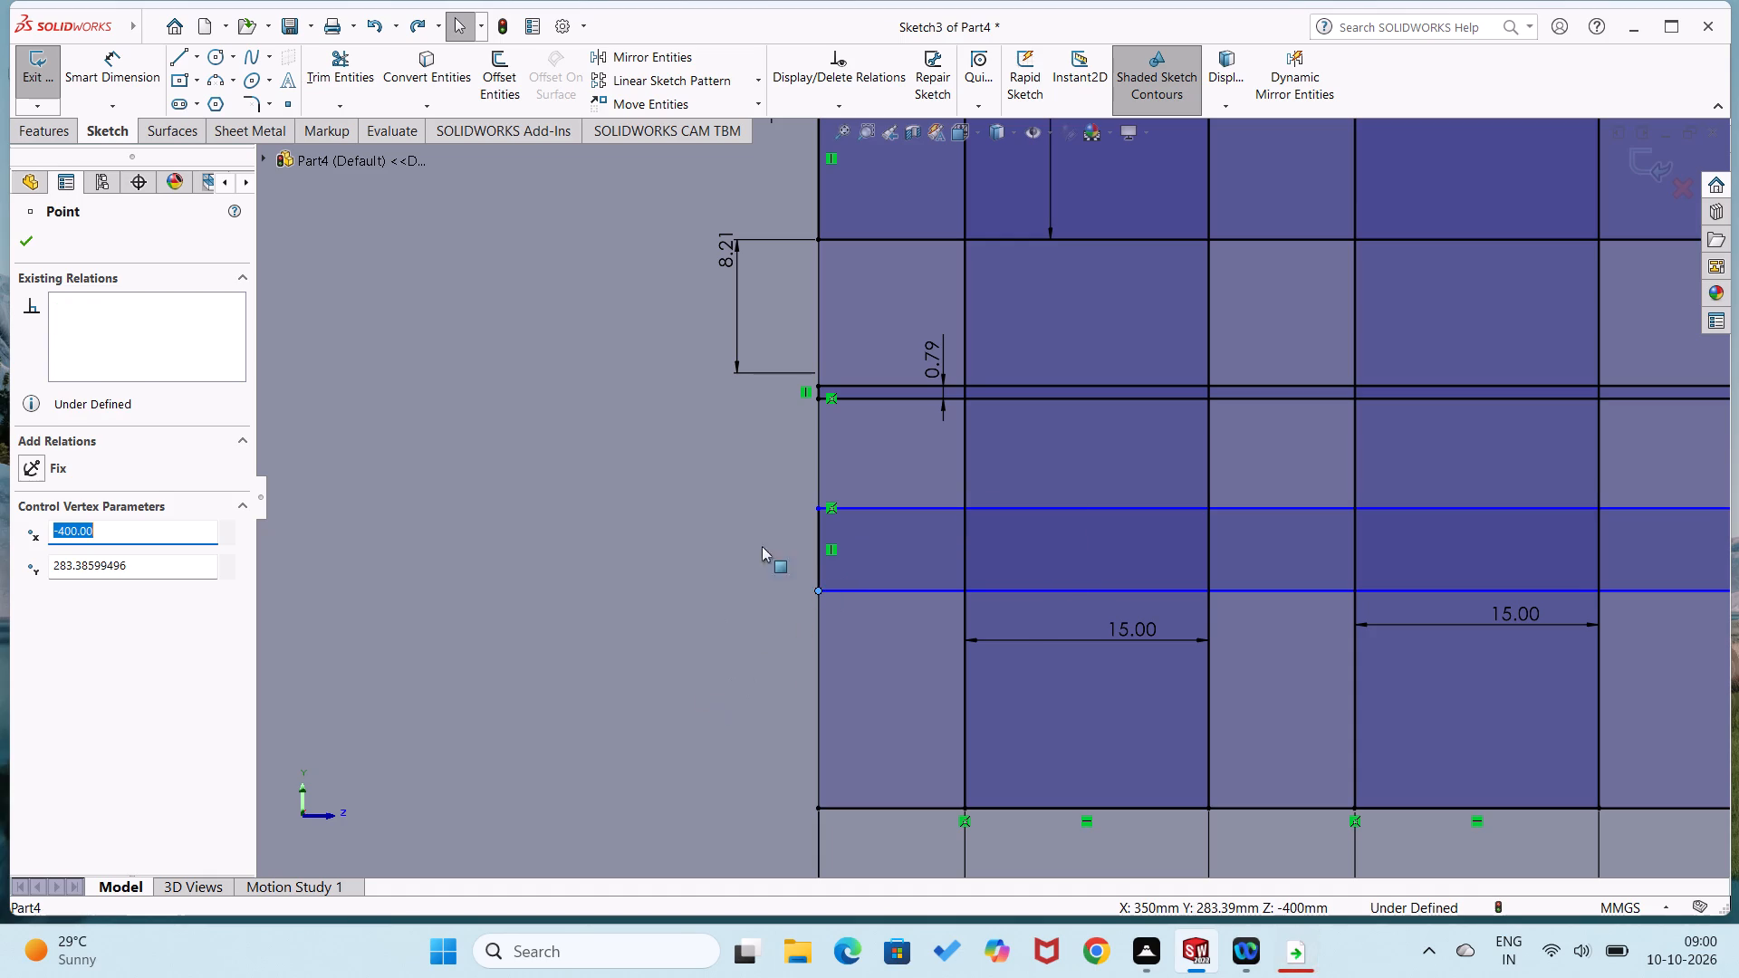
pyautogui.moveTo(762, 546); pyautogui.dragTo(809, 480, button='right')
pyautogui.click(818, 801)
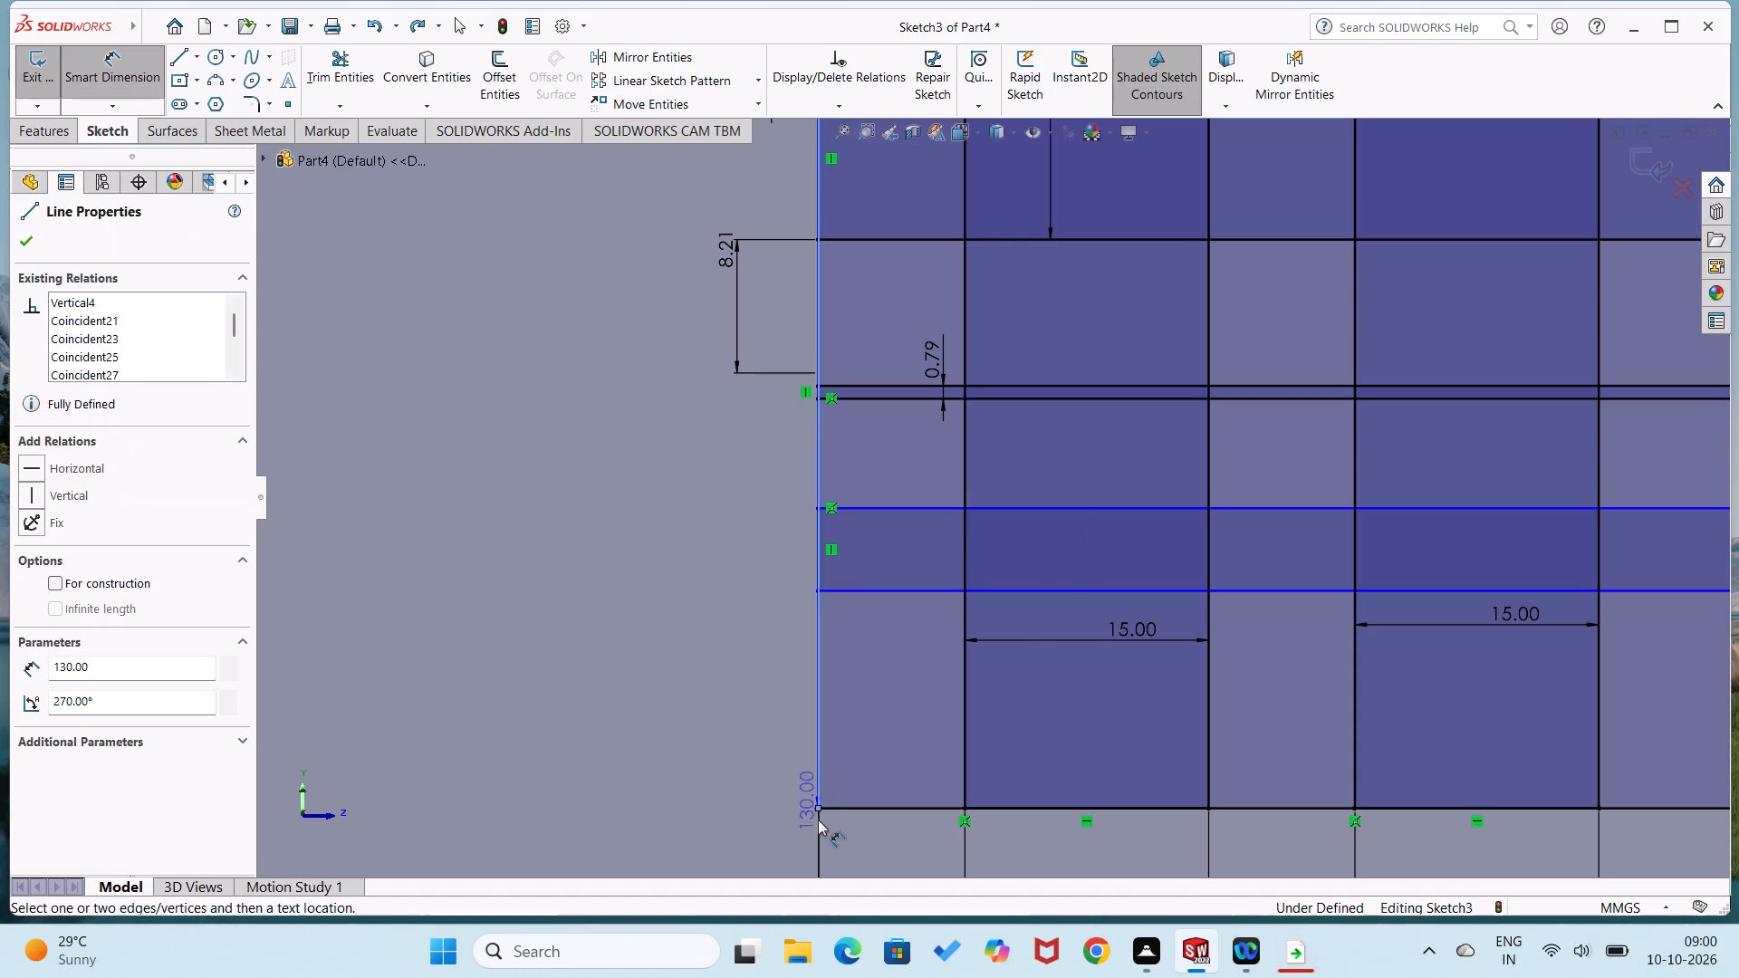
pyautogui.press('Escape')
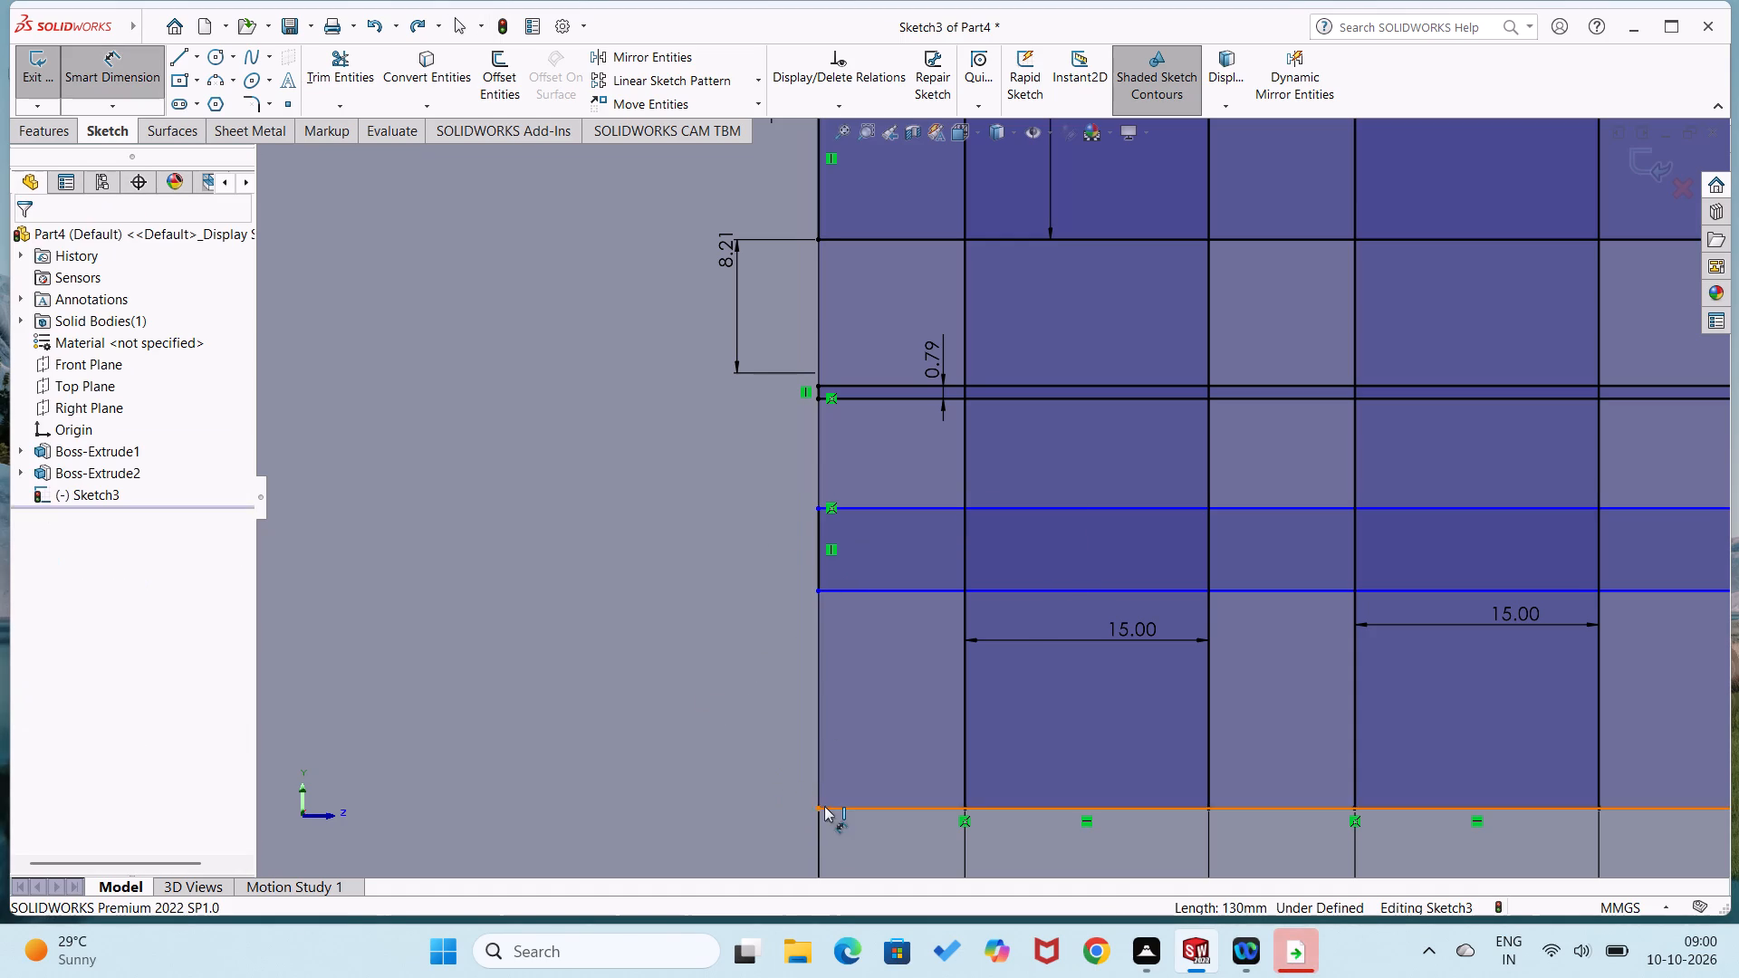
pyautogui.click(821, 810)
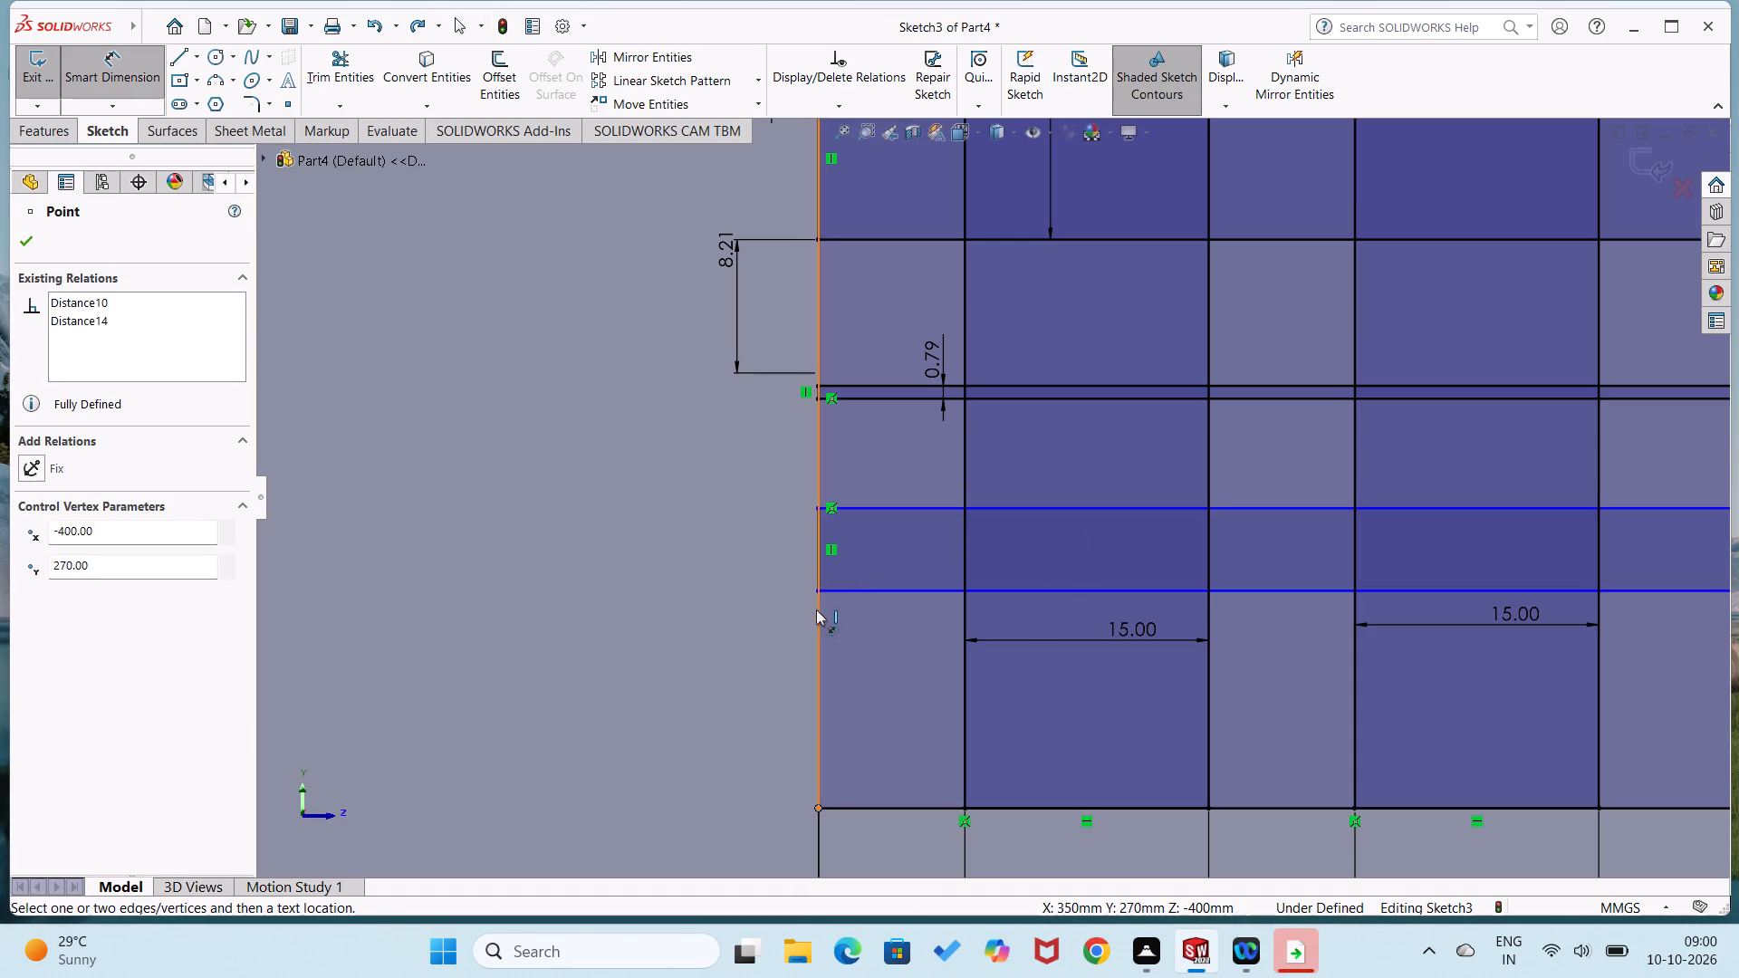
pyautogui.click(819, 588)
pyautogui.click(766, 641)
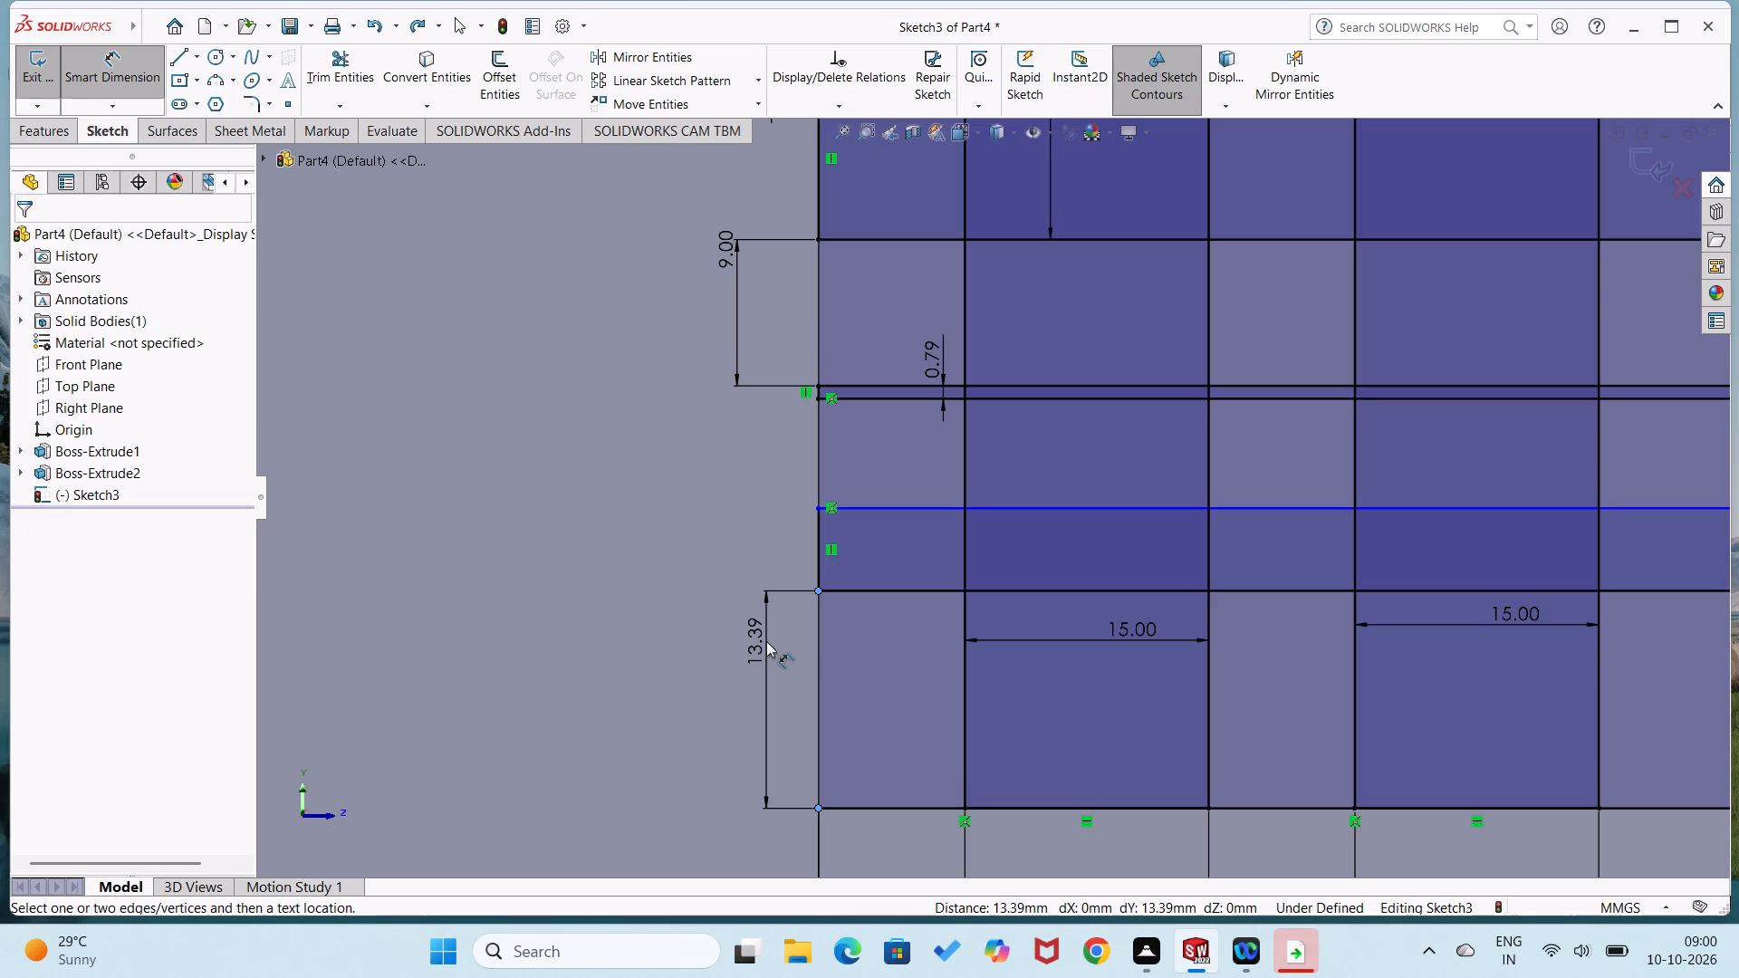
pyautogui.press('9')
pyautogui.press('Return')
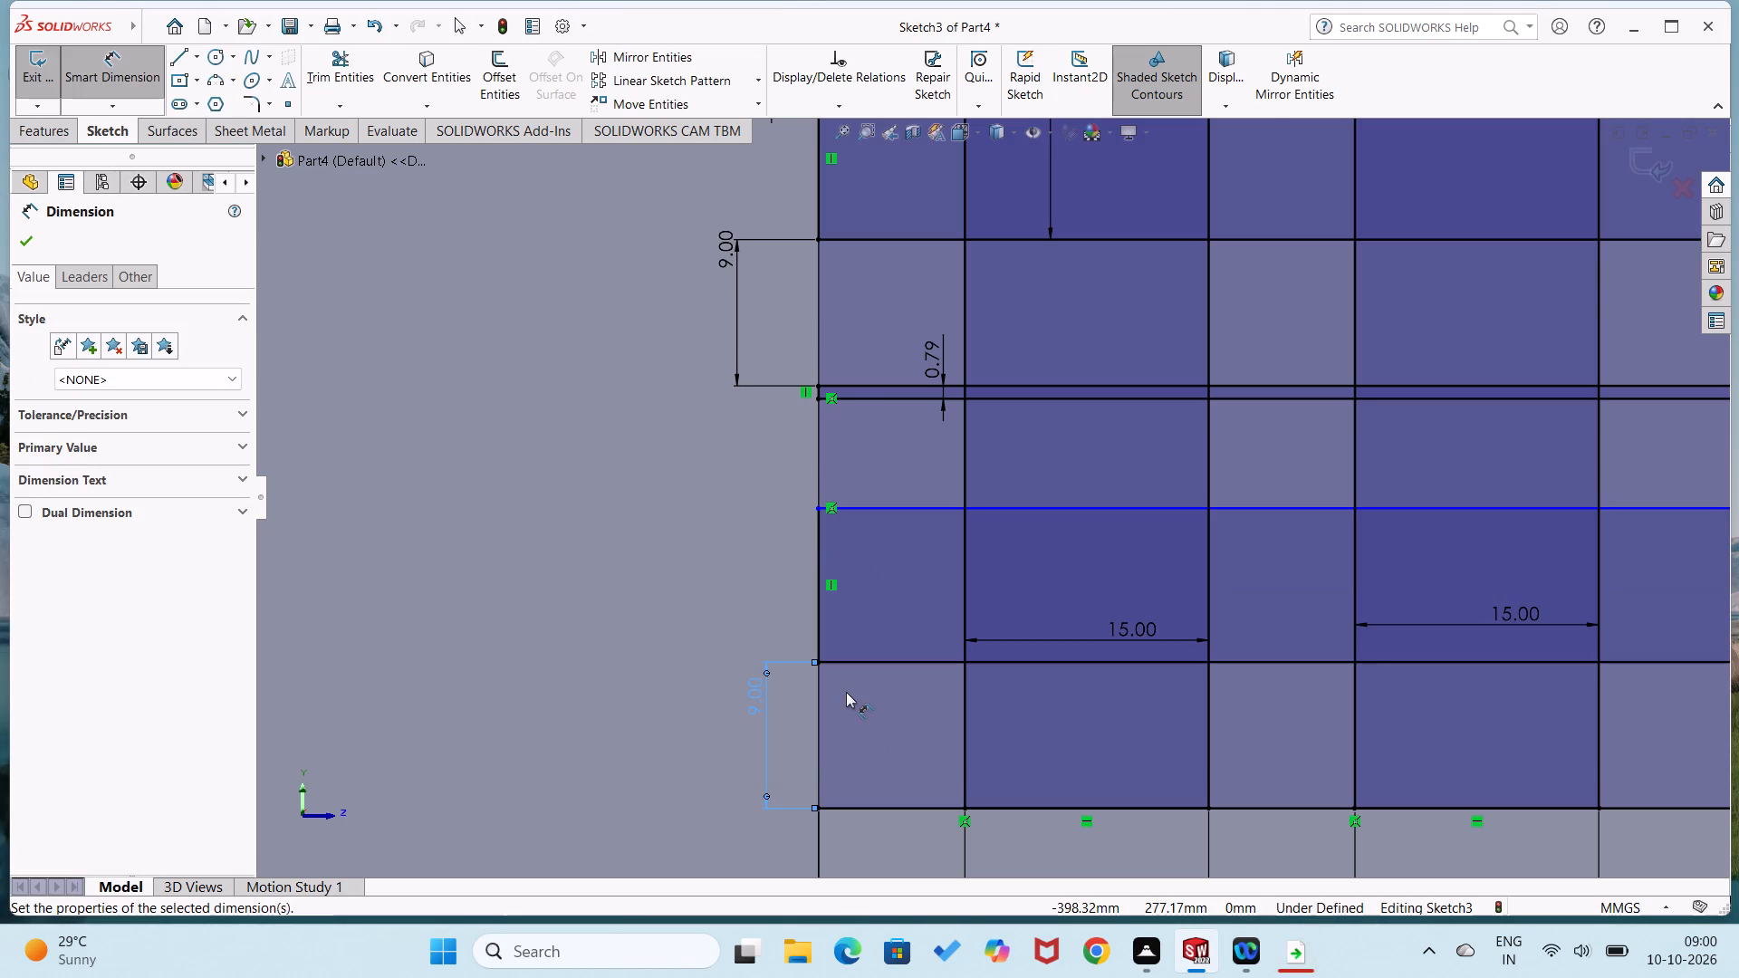
# Dimension the seventh horizontal rectangle's height as 10 mm between its top and bottom edges.
pyautogui.click(819, 631)
pyautogui.press('Escape')
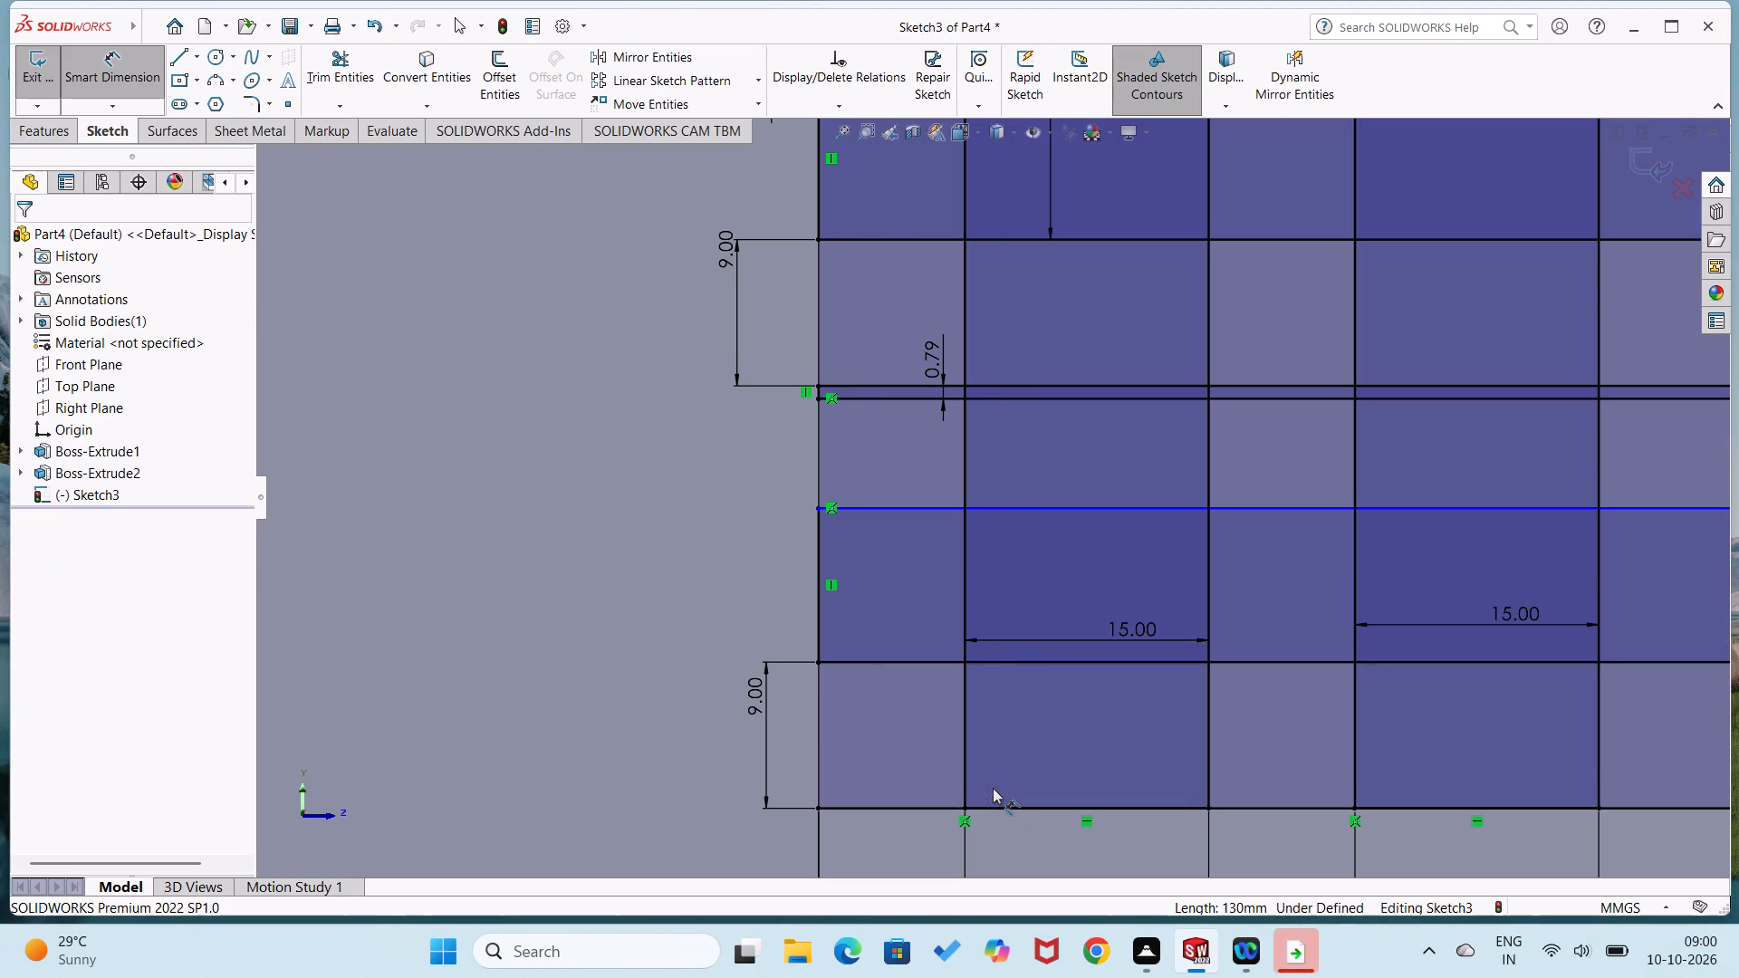
pyautogui.click(946, 658)
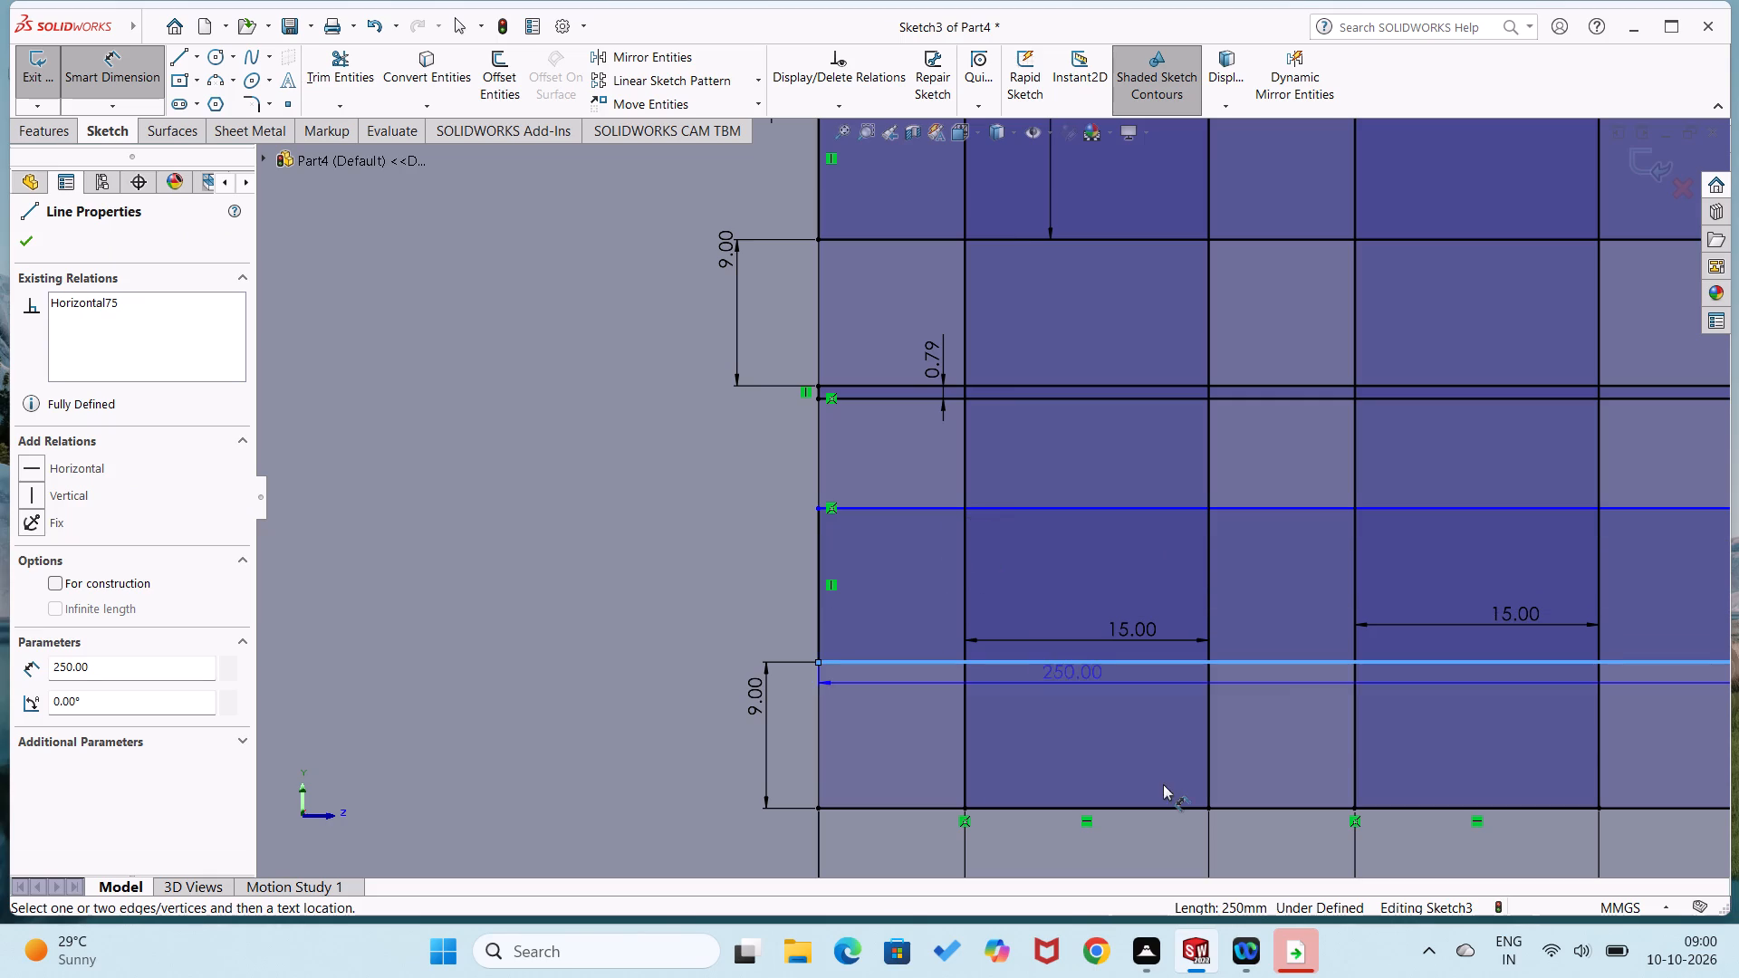
pyautogui.click(928, 512)
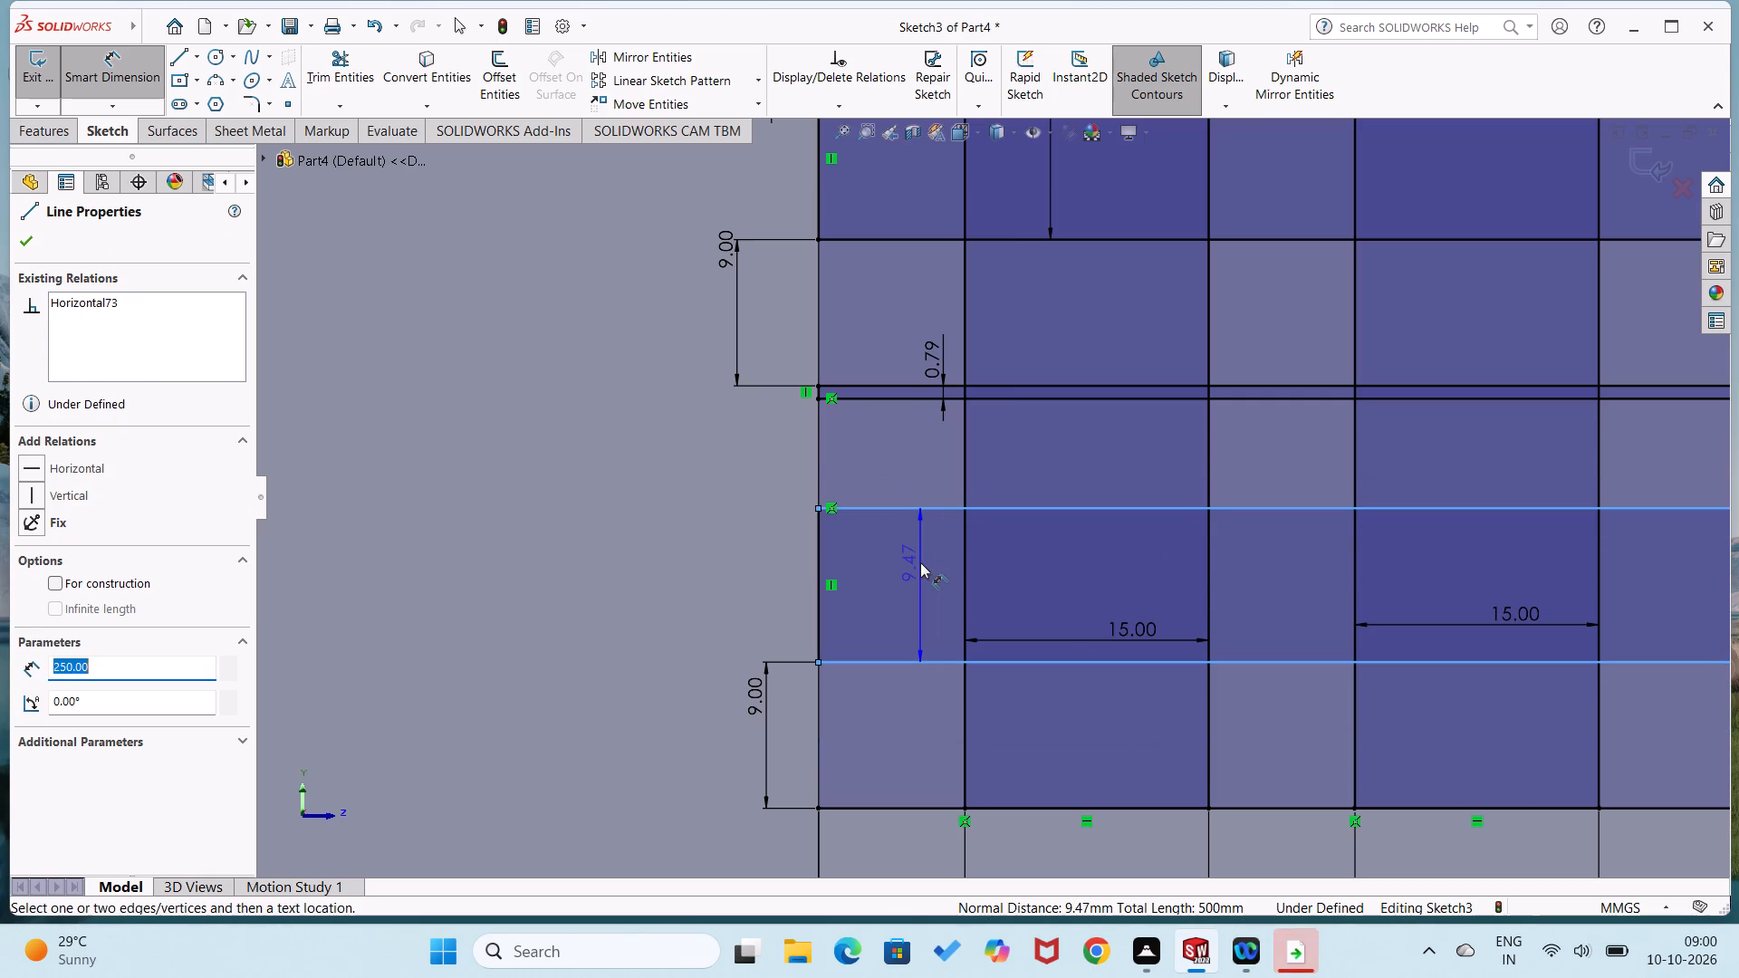
pyautogui.click(920, 562)
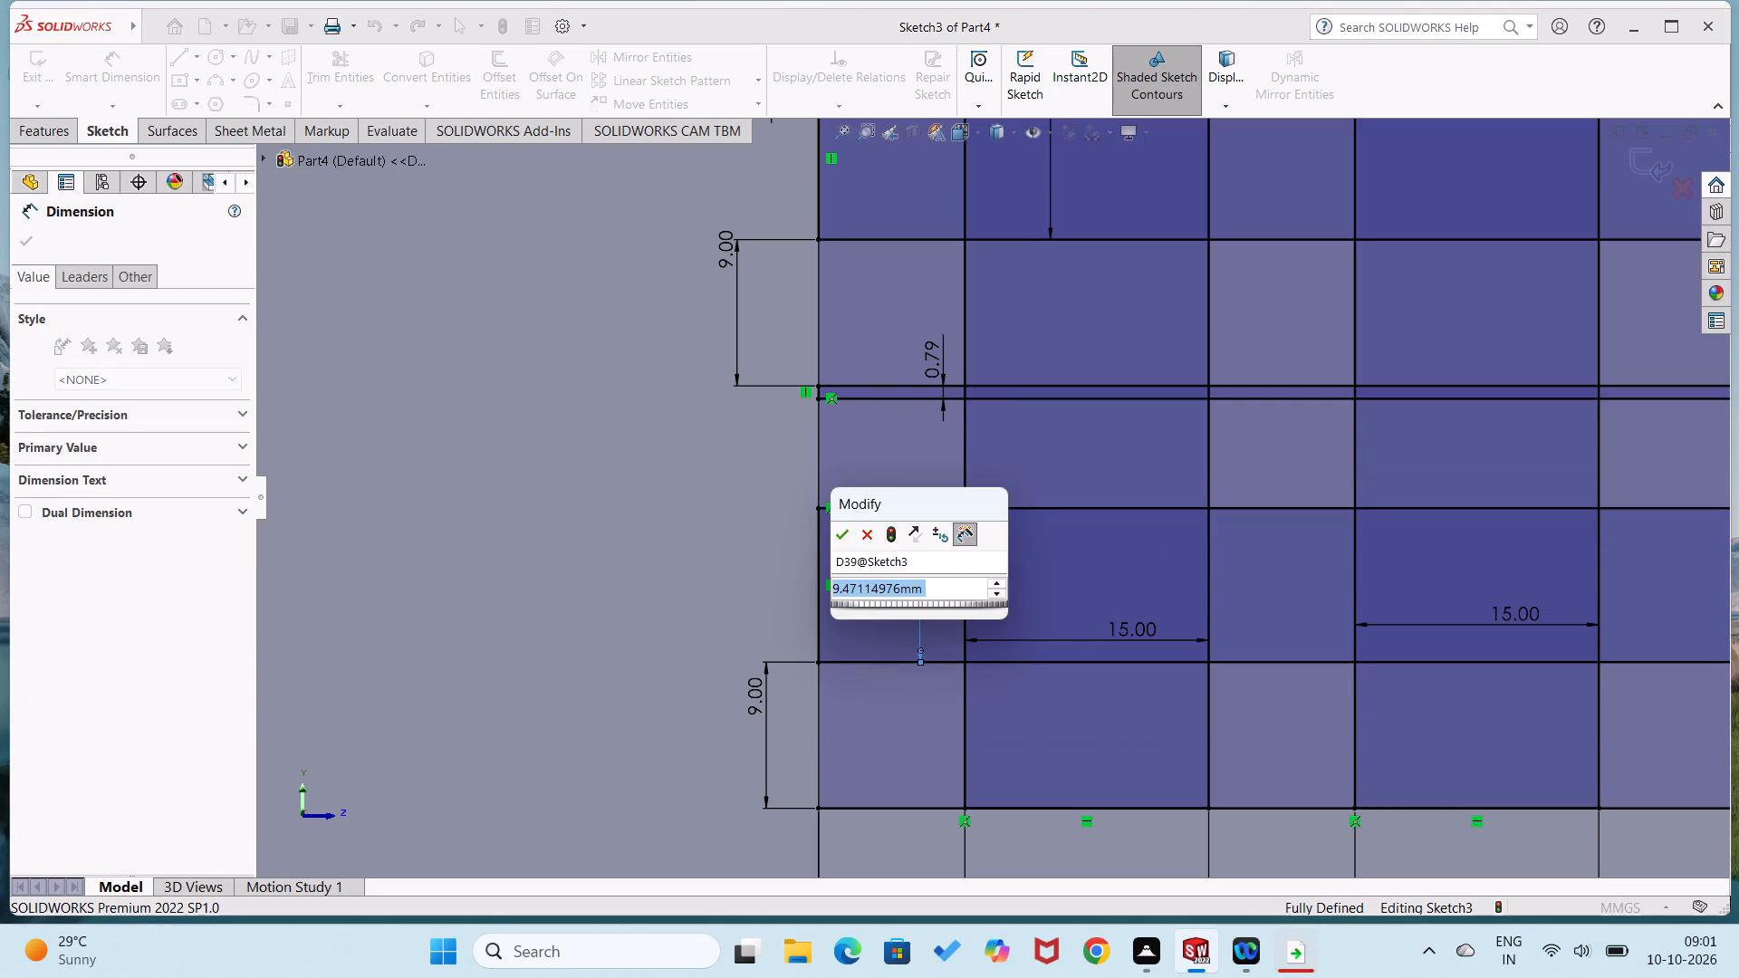
pyautogui.write('10.')
pyautogui.press('Return')
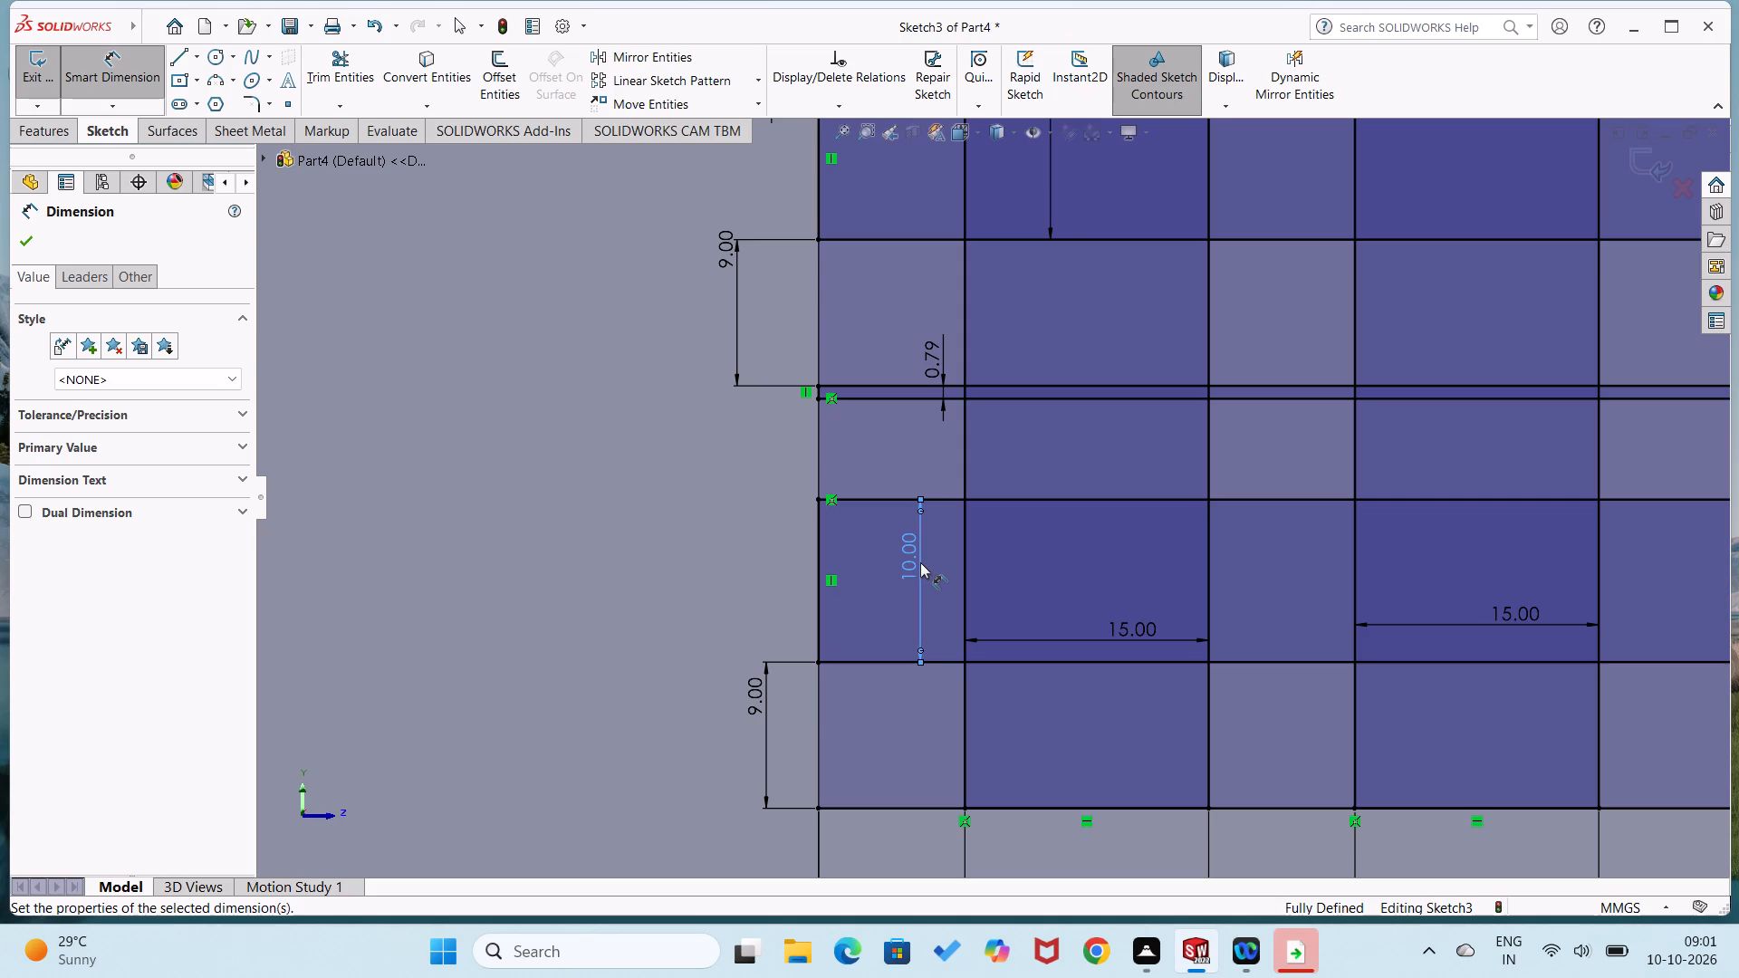
# Set the gap between the grille outline's bottom edge and the seventh horizontal rectangle to 5 mm.
pyautogui.doubleClick(747, 698)
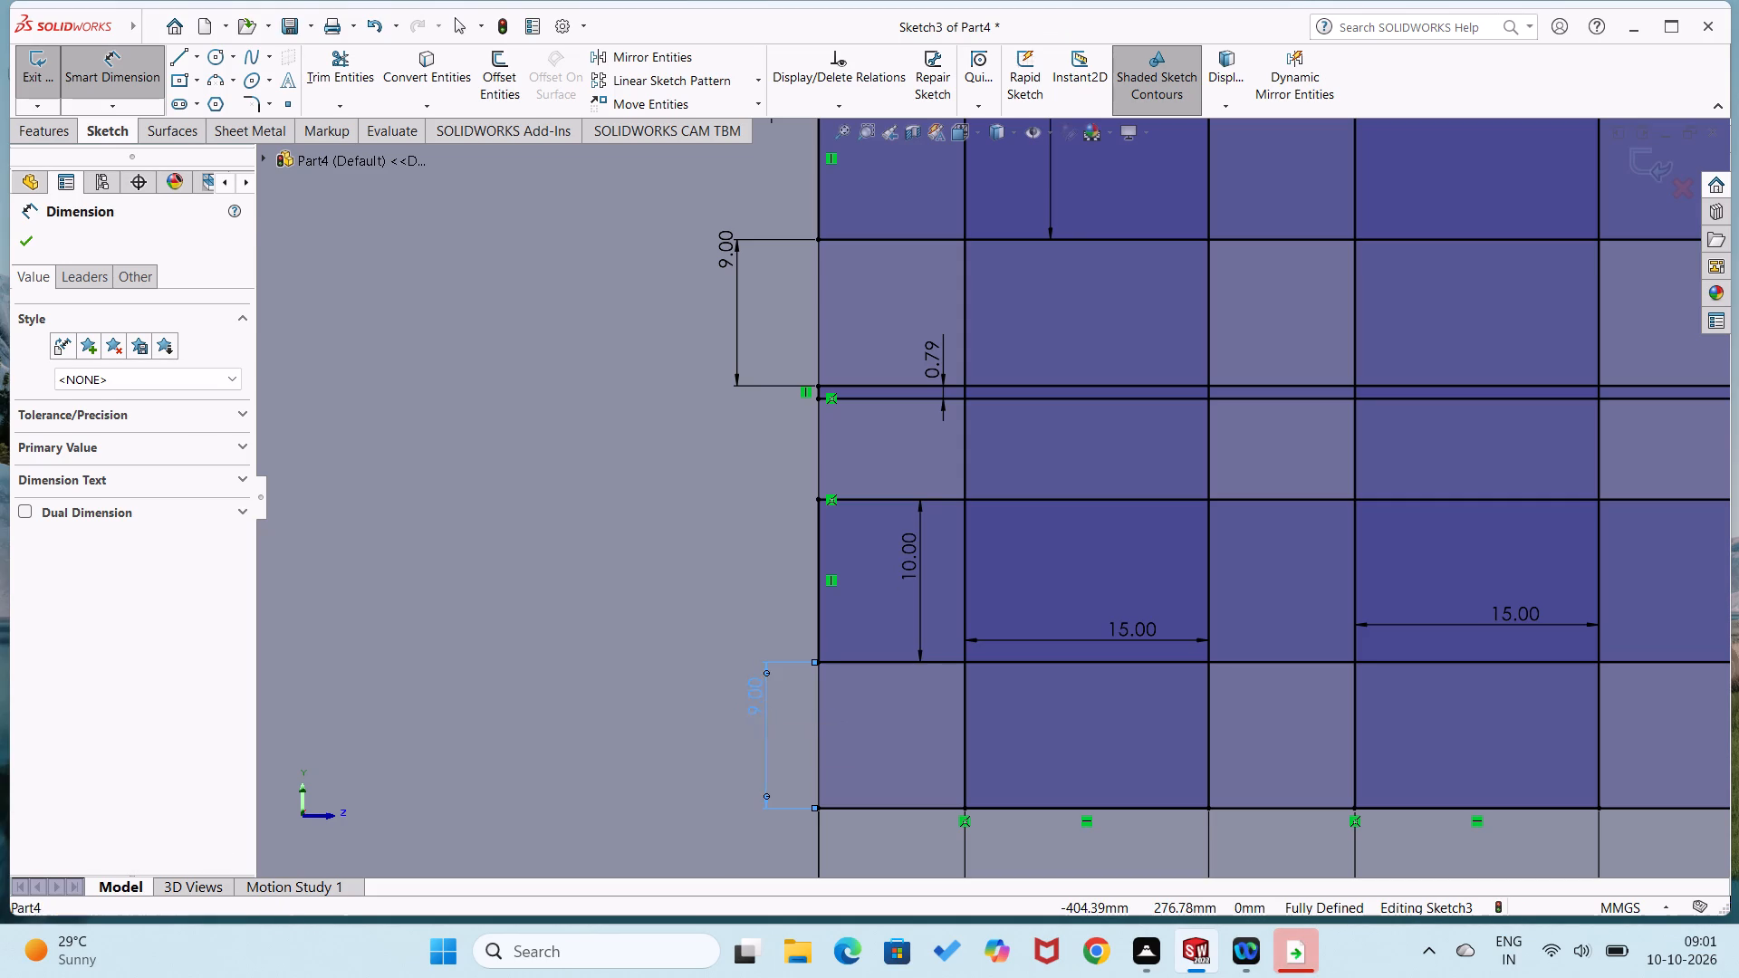
pyautogui.press('5')
pyautogui.press('Return')
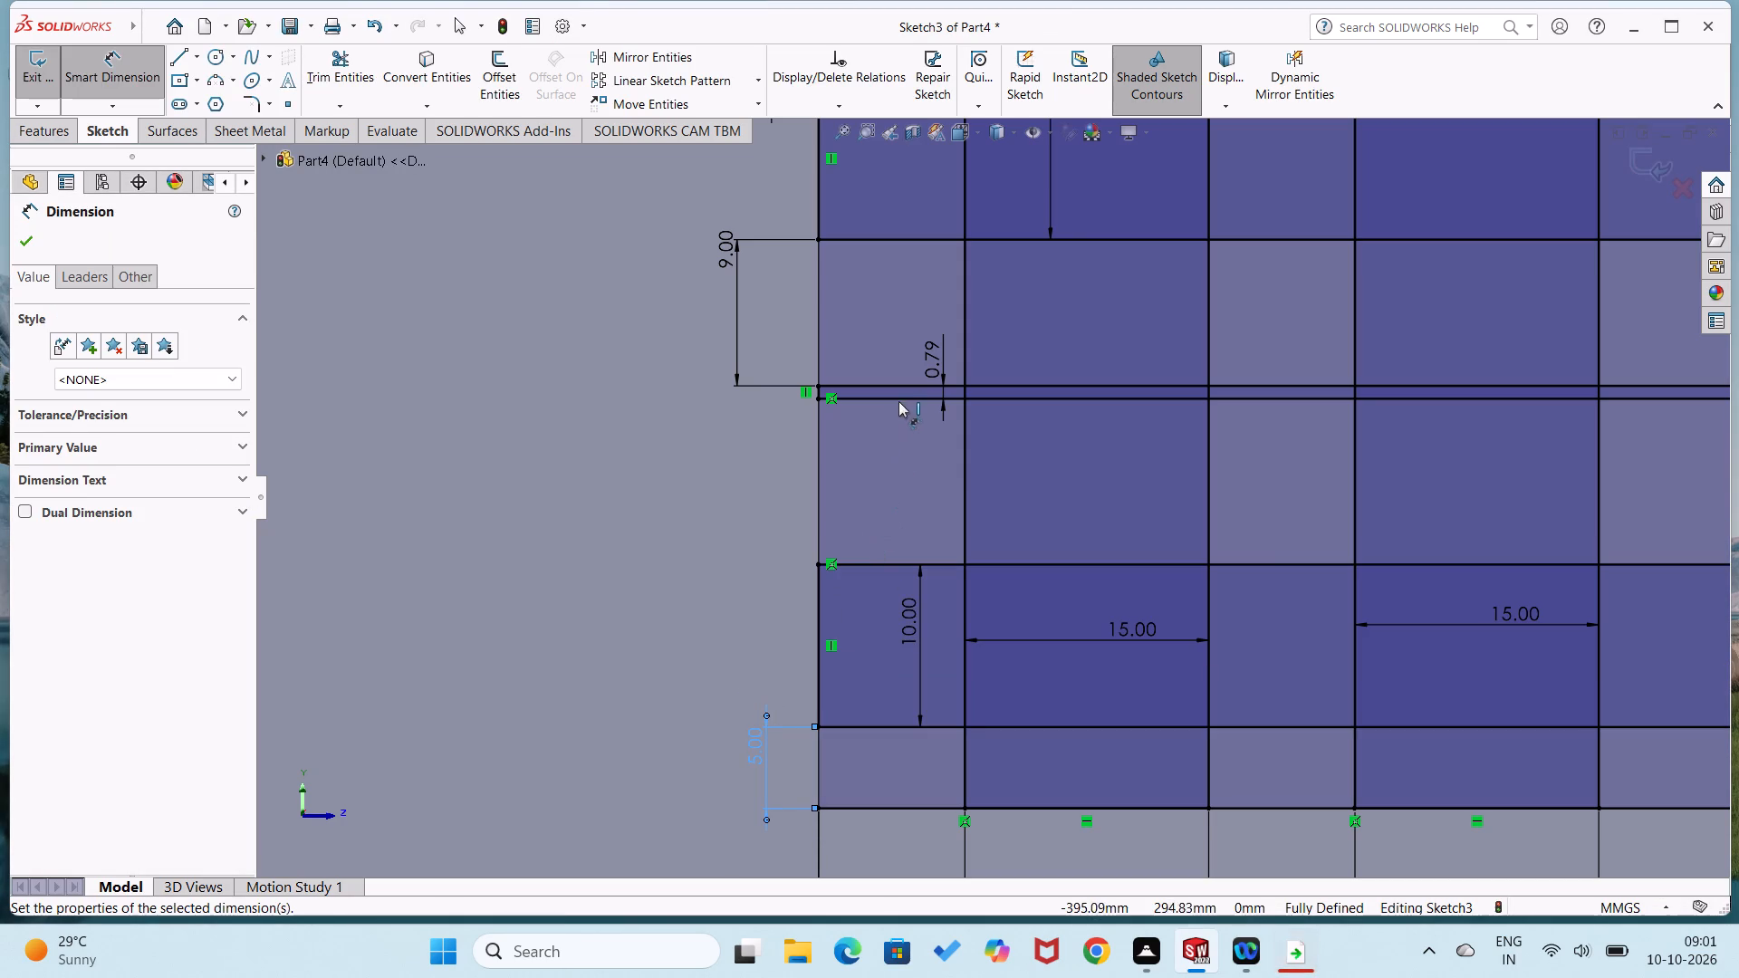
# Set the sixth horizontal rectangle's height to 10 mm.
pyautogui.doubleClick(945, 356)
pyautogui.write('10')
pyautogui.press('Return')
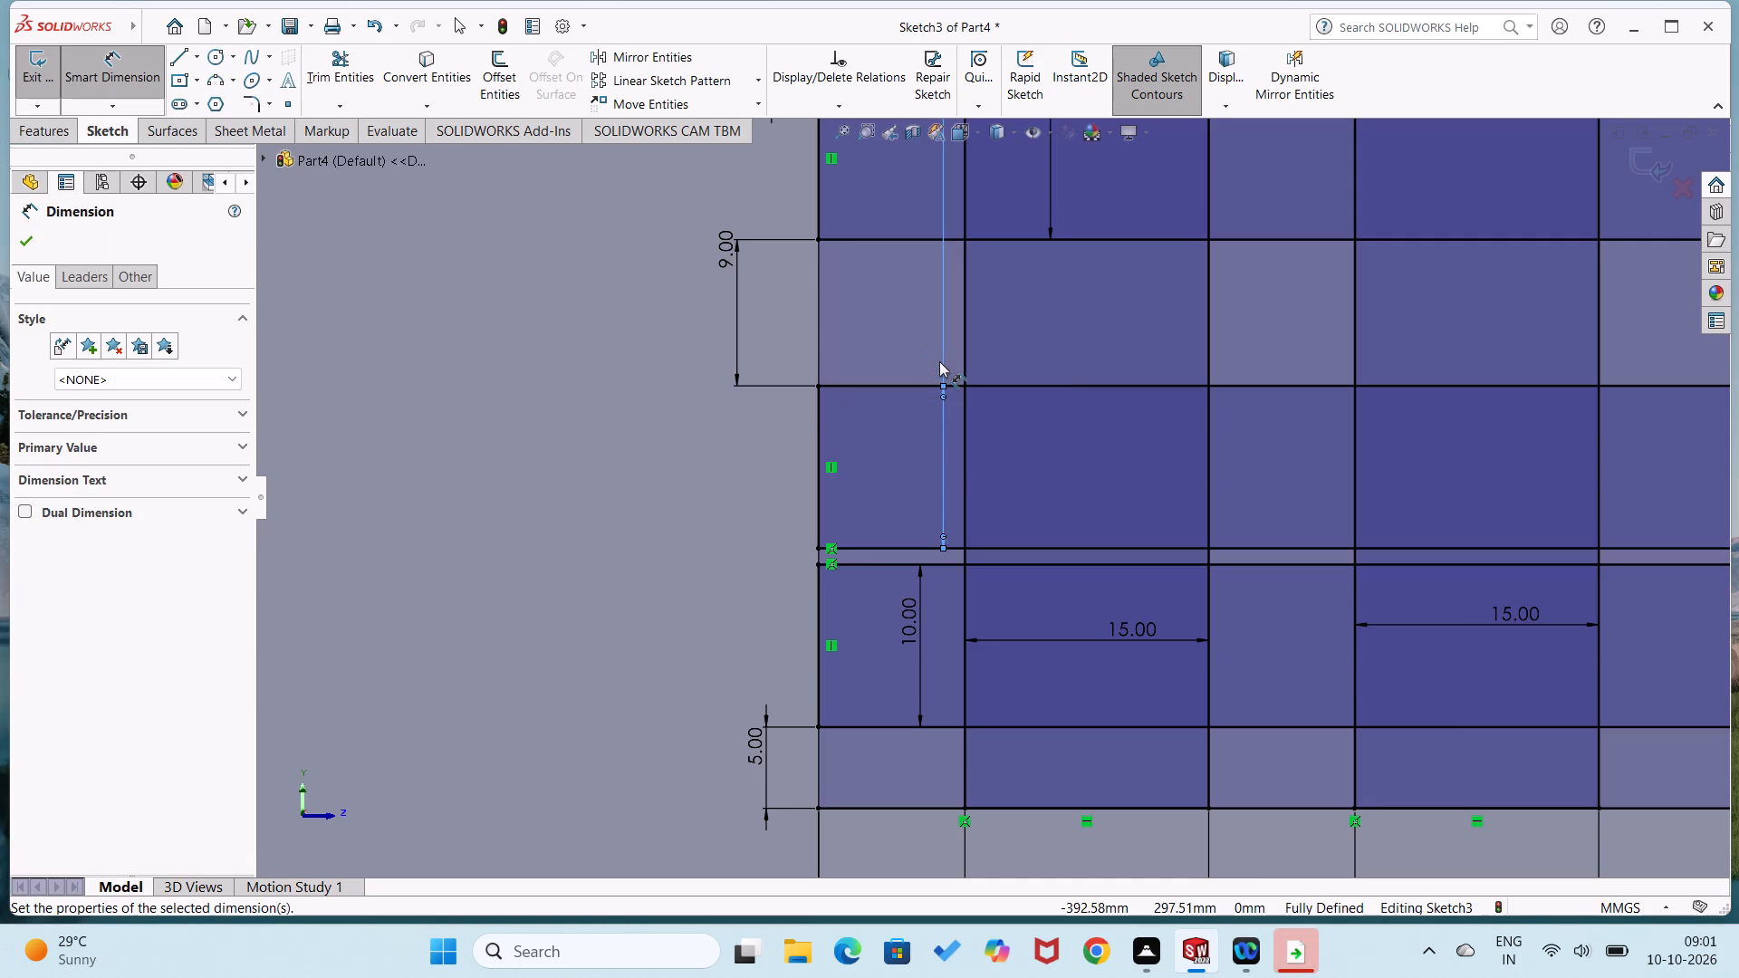
# Set the seventh horizontal rectangle's height to 8 mm.
pyautogui.scroll(2, 960, 469)
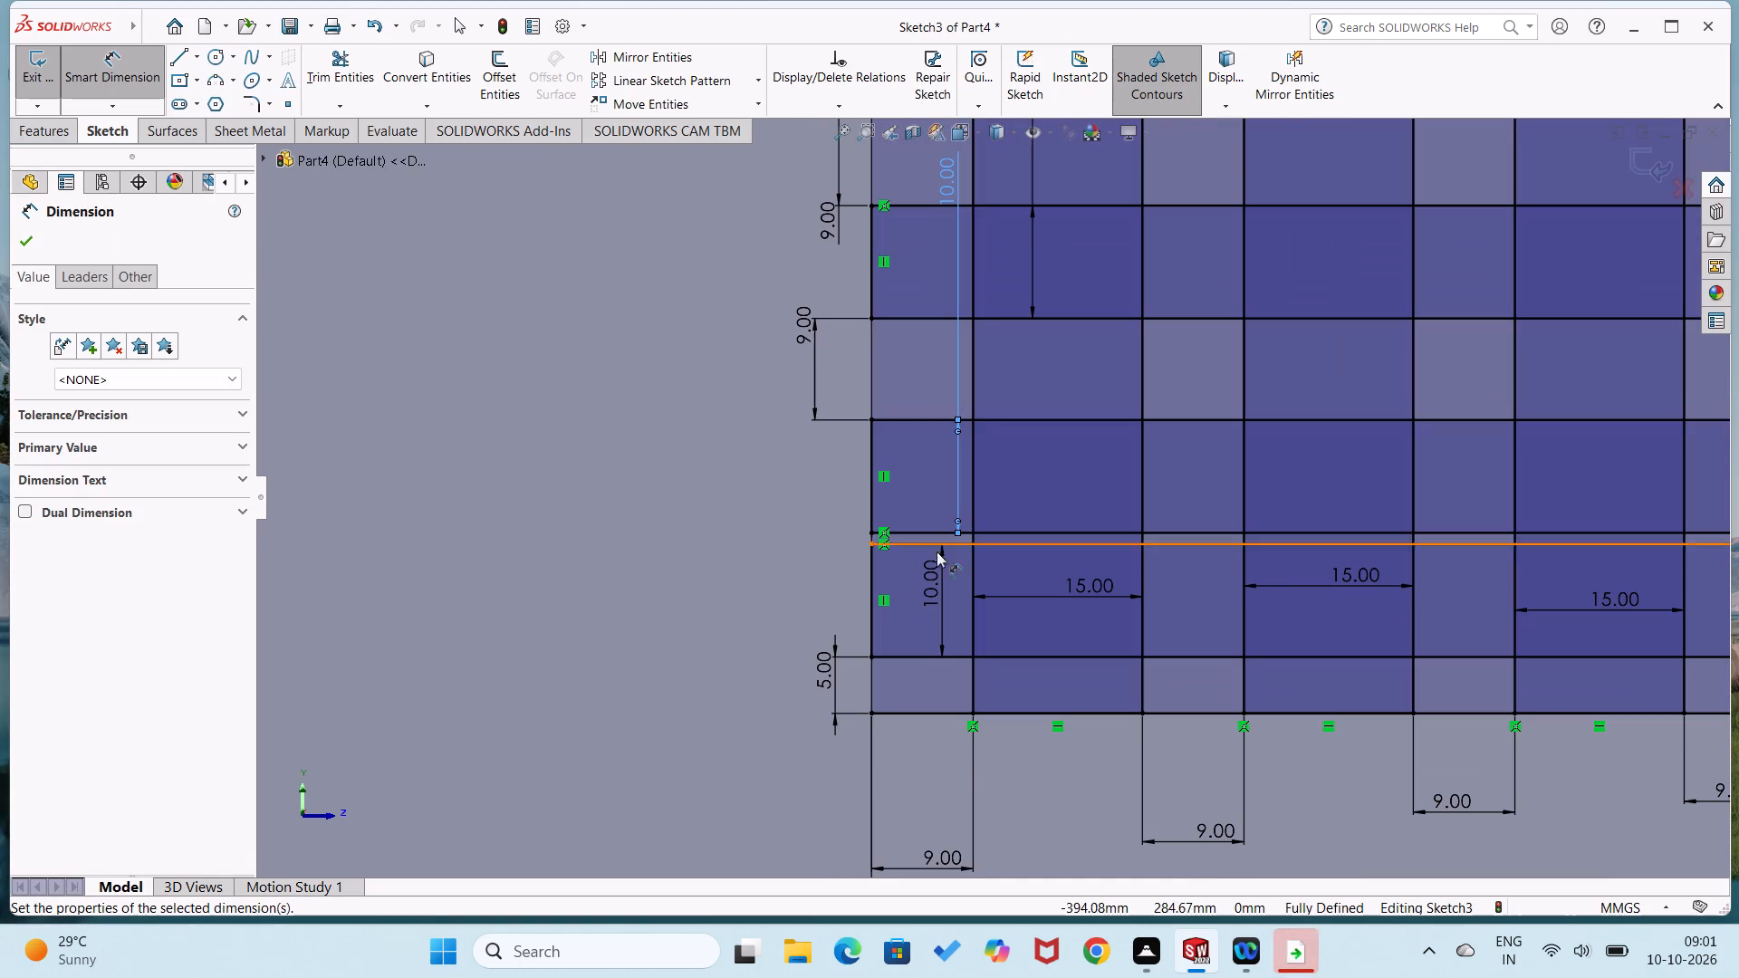
pyautogui.doubleClick(937, 582)
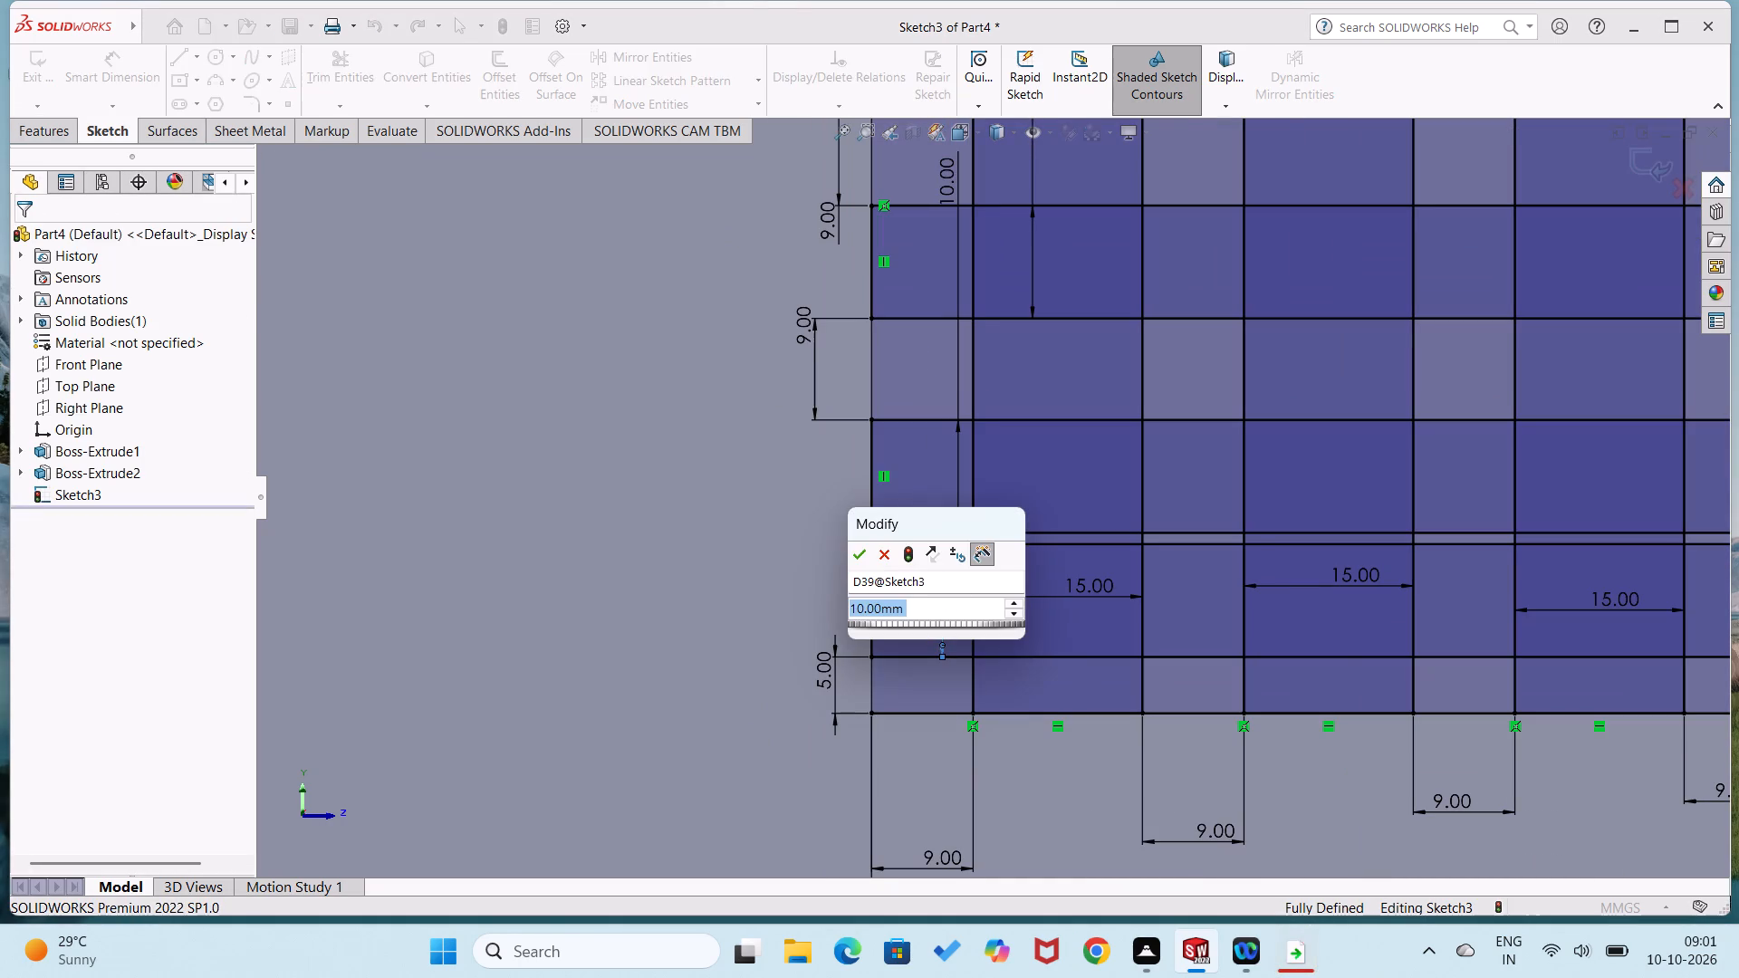
pyautogui.press('8')
pyautogui.press('Return')
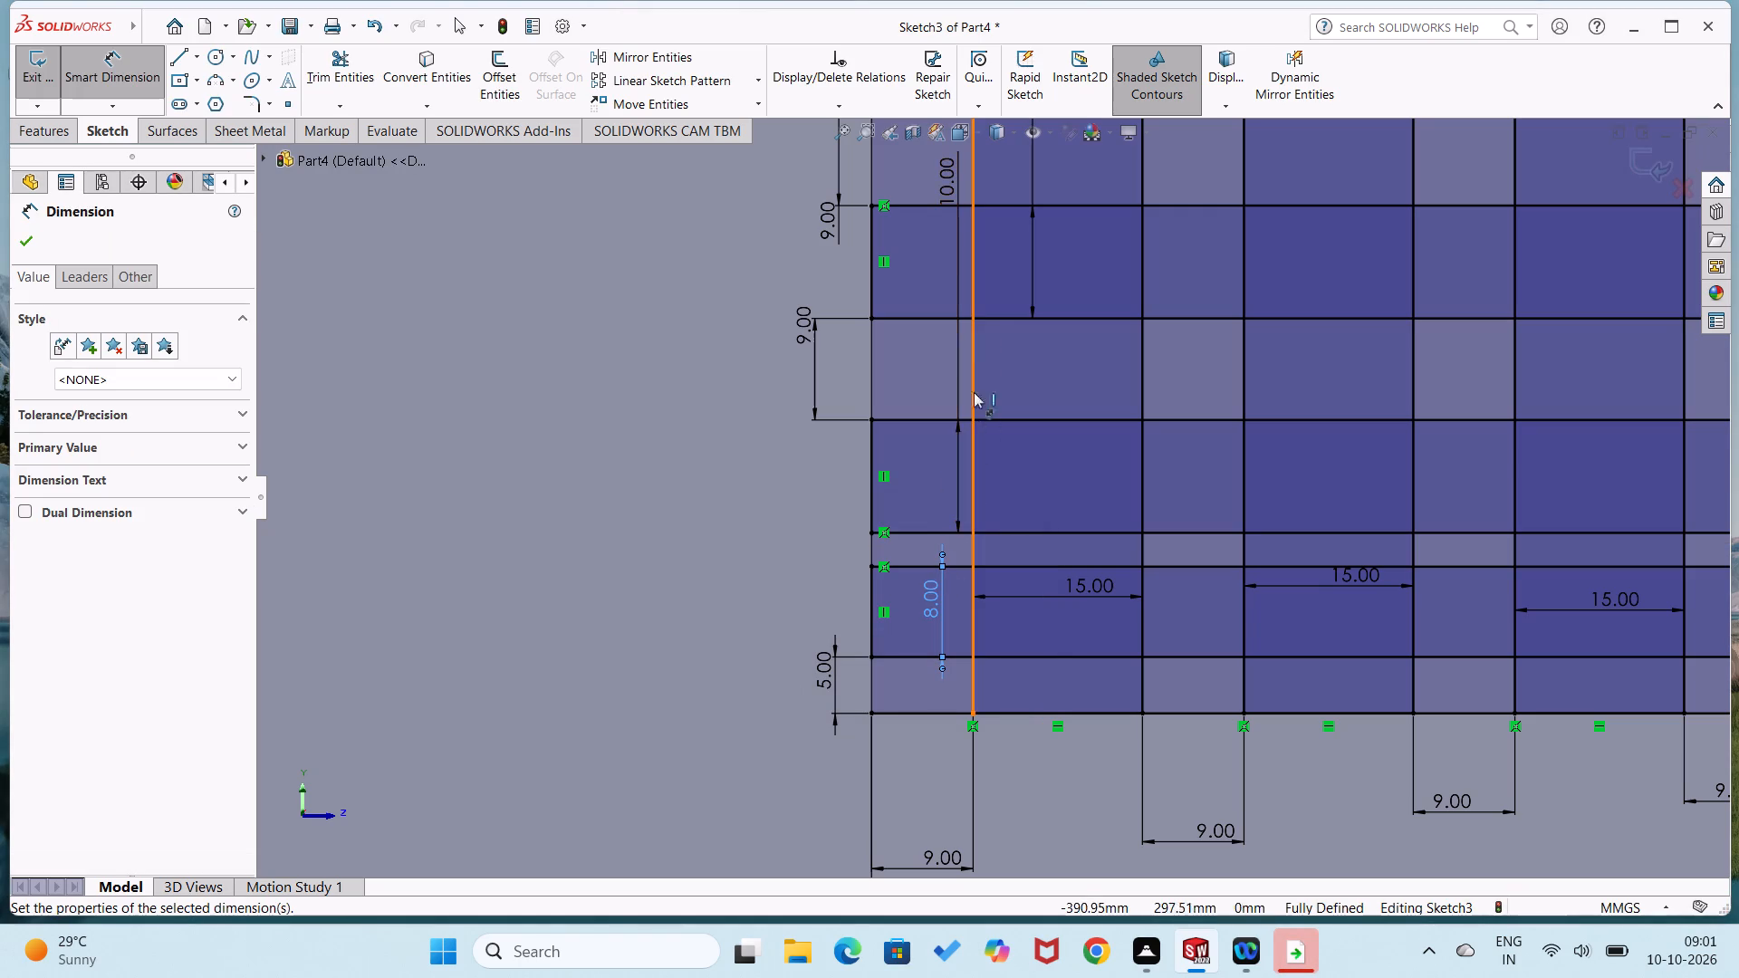
# Move the sixth horizontal rectangle's height dimension text beside that rectangle and set the height to 8 mm.
pyautogui.moveTo(952, 183); pyautogui.dragTo(944, 476)
pyautogui.doubleClick(939, 475)
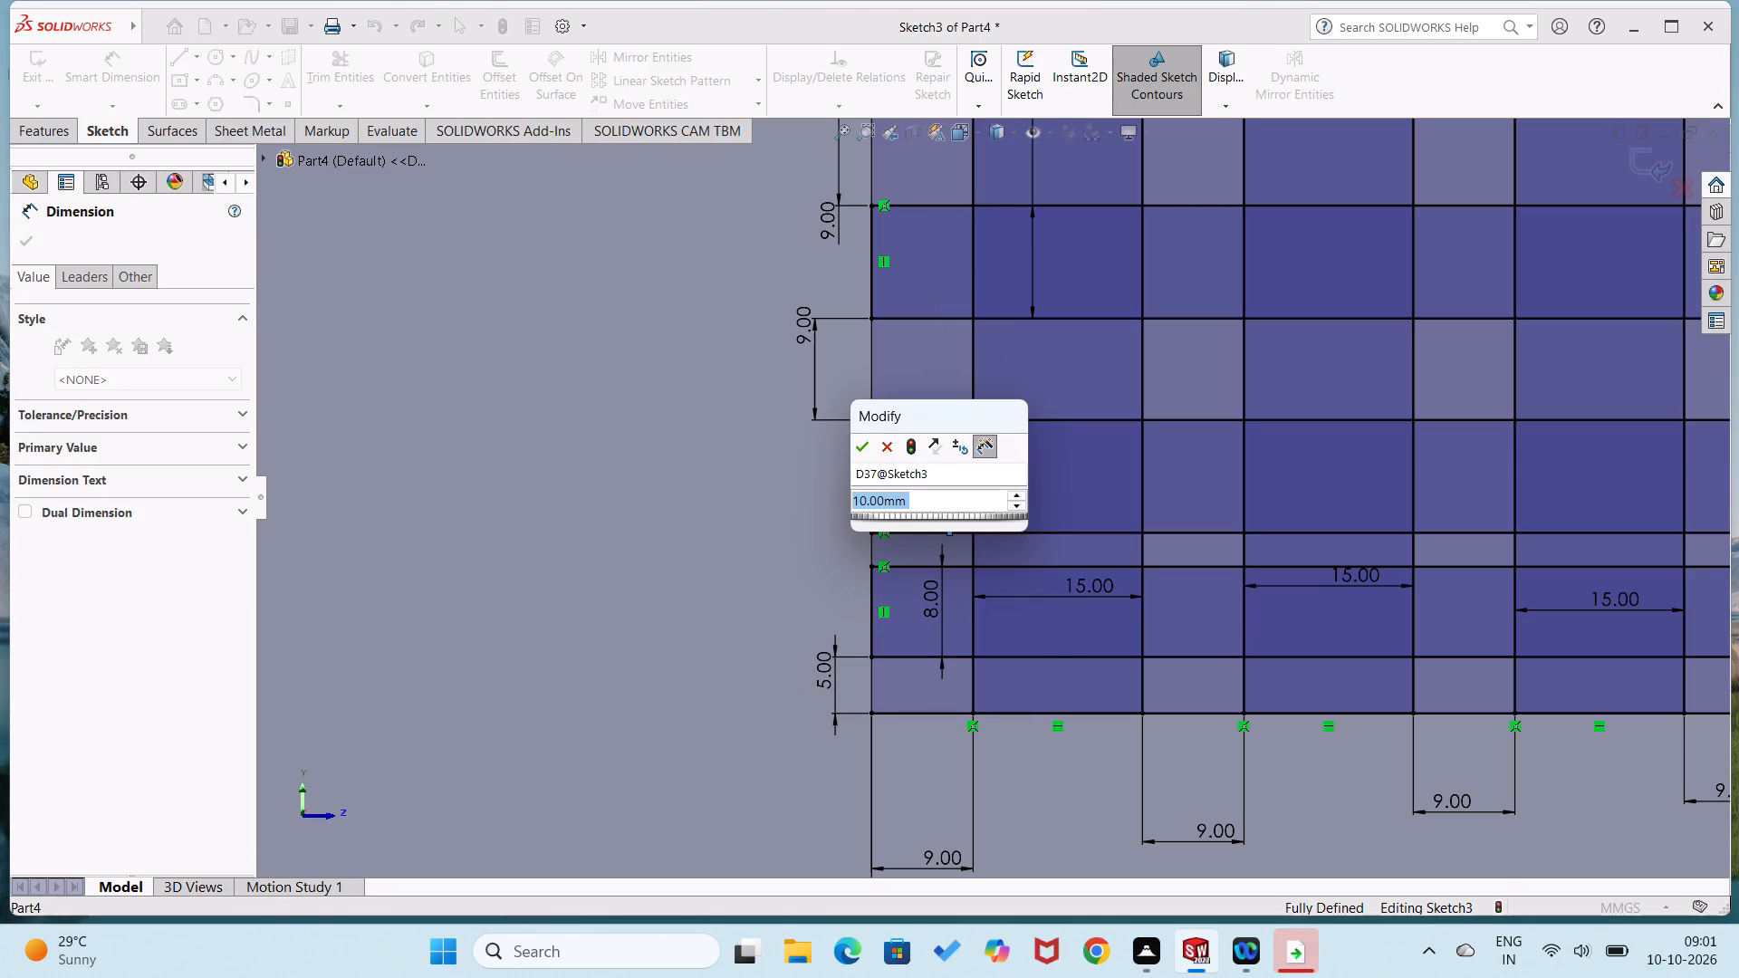
pyautogui.press('8')
pyautogui.press('Return')
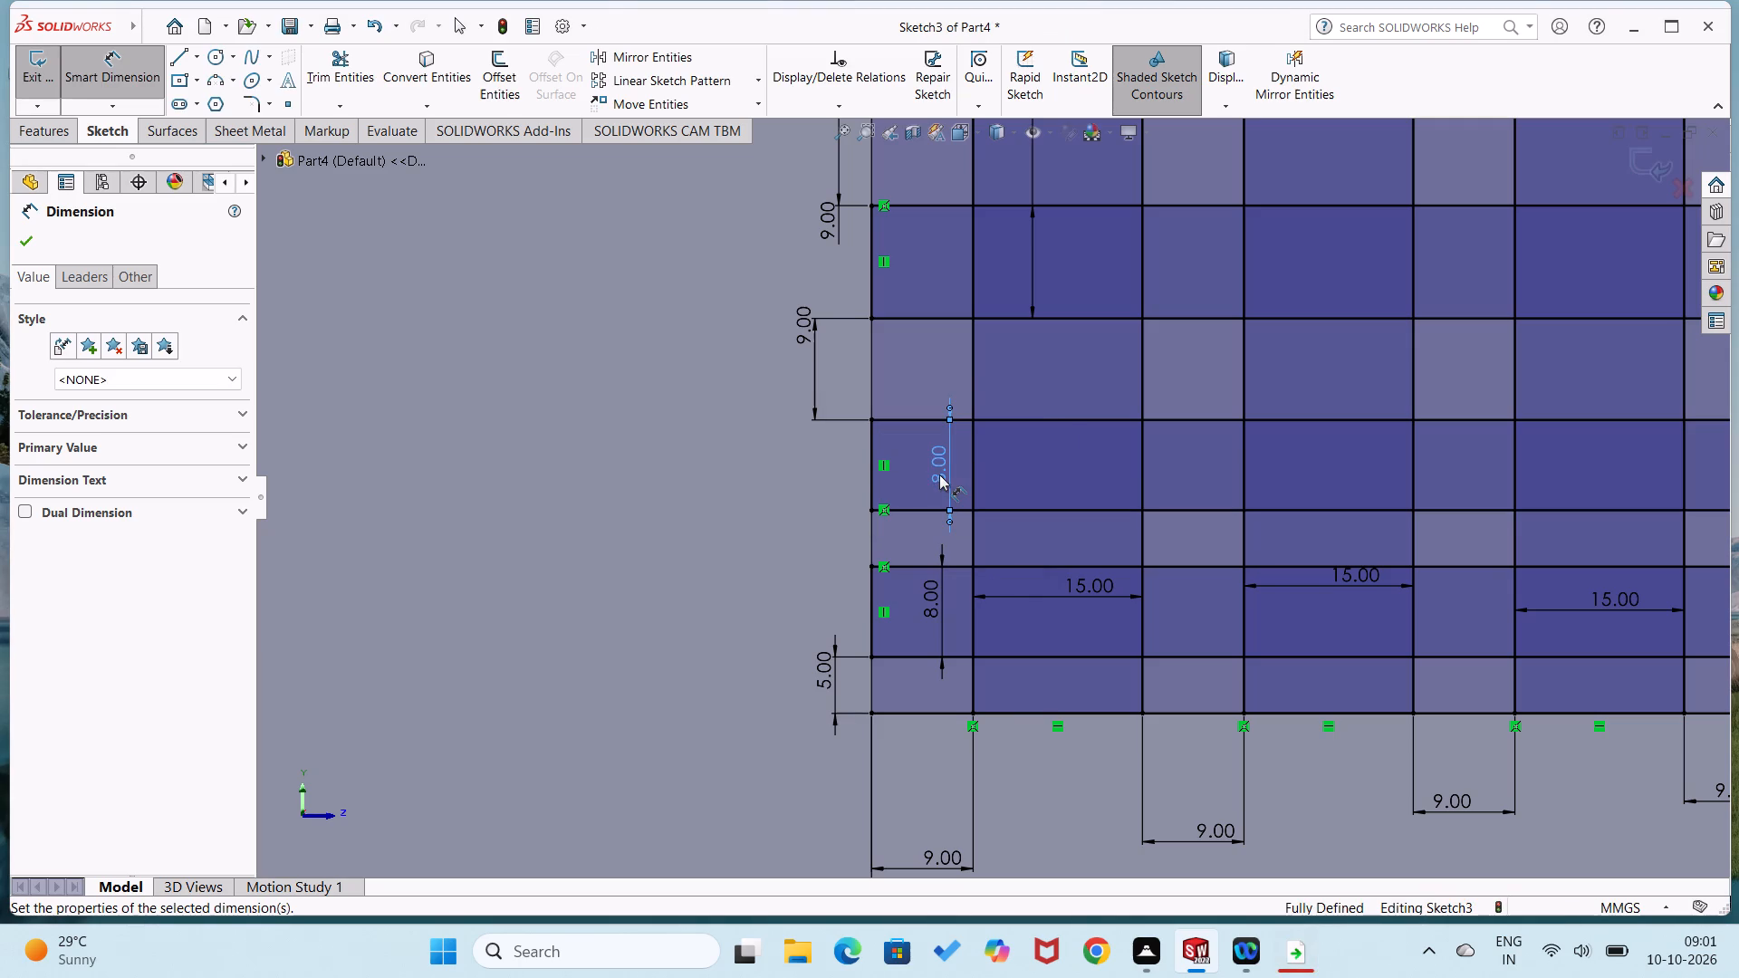
# Move the fifth horizontal rectangle's height dimension text beside that rectangle and set the height to 8 mm.
pyautogui.scroll(3, 966, 334)
pyautogui.scroll(-6, 985, 353)
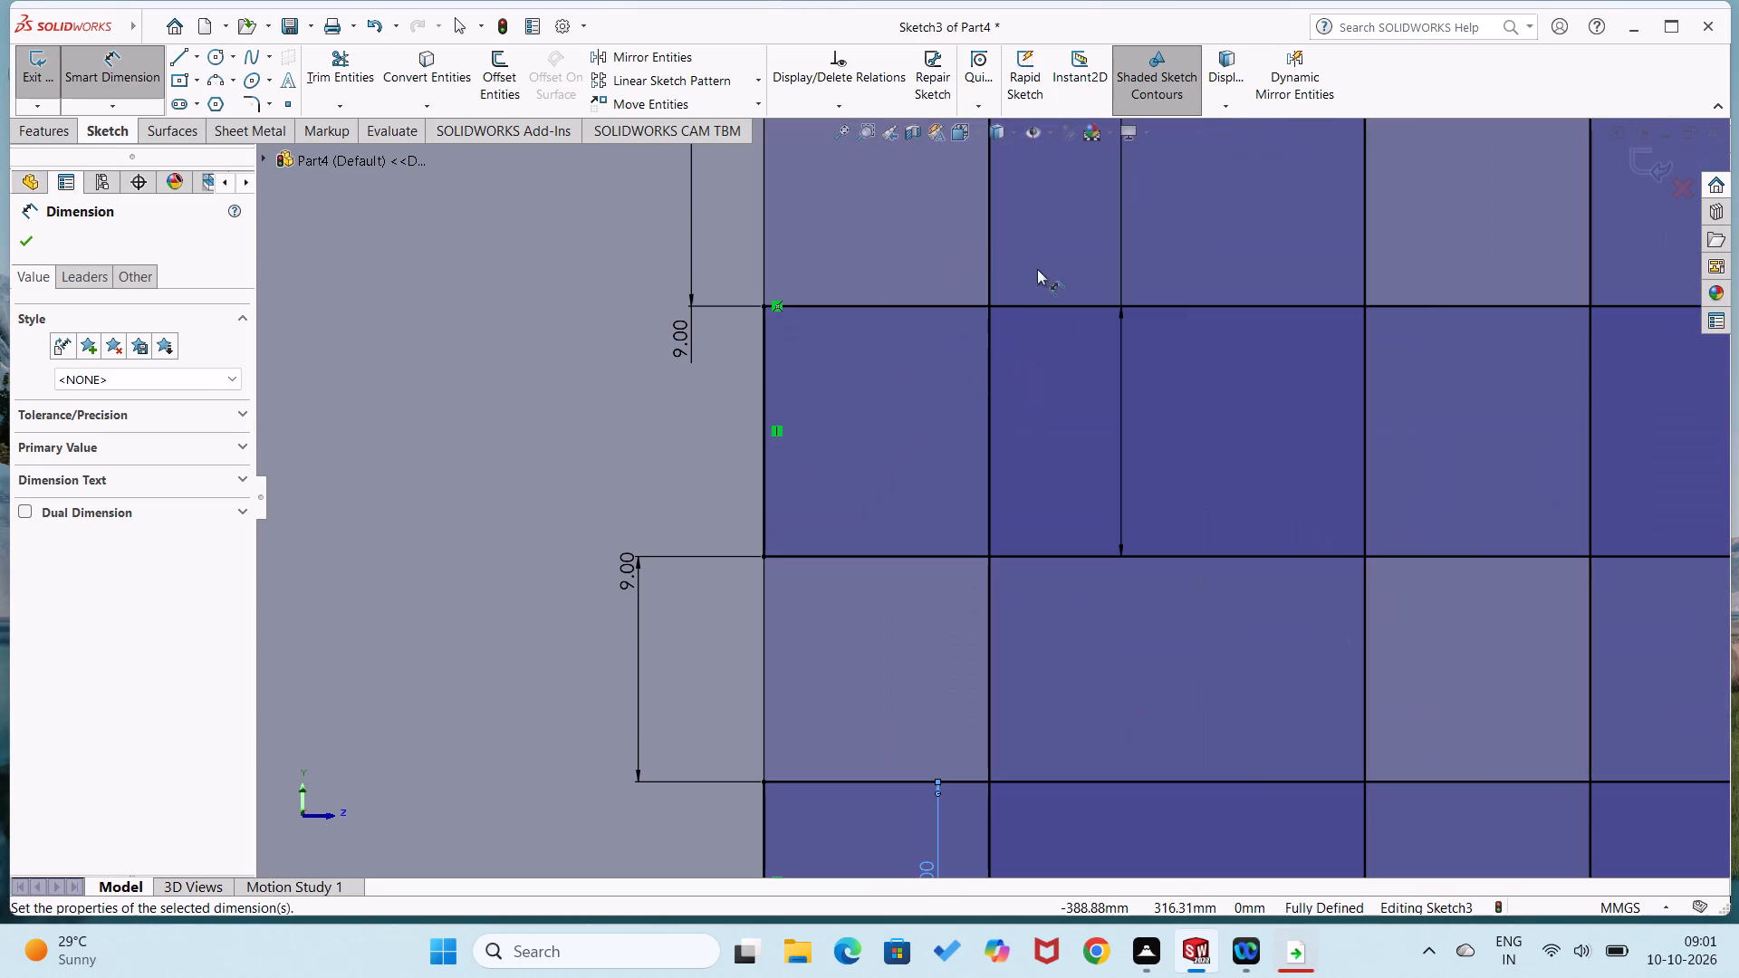
pyautogui.scroll(5, 1004, 319)
pyautogui.moveTo(1042, 289); pyautogui.dragTo(1048, 480)
pyautogui.doubleClick(1048, 480)
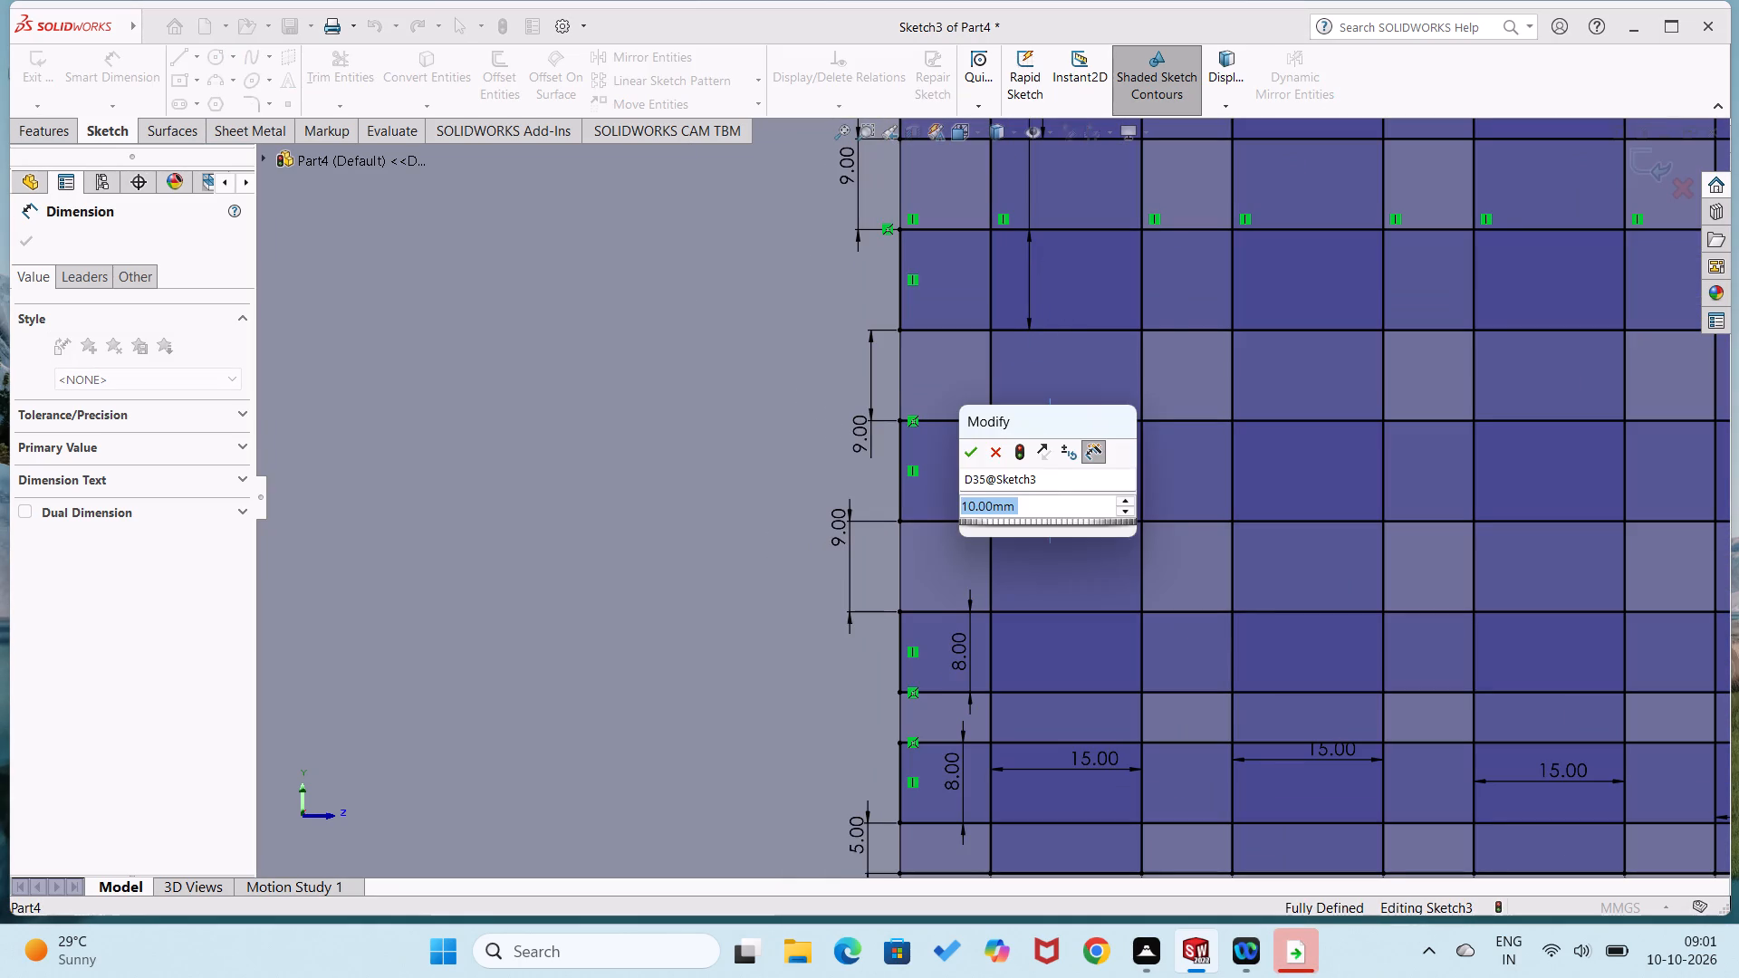
pyautogui.press('8')
pyautogui.press('Return')
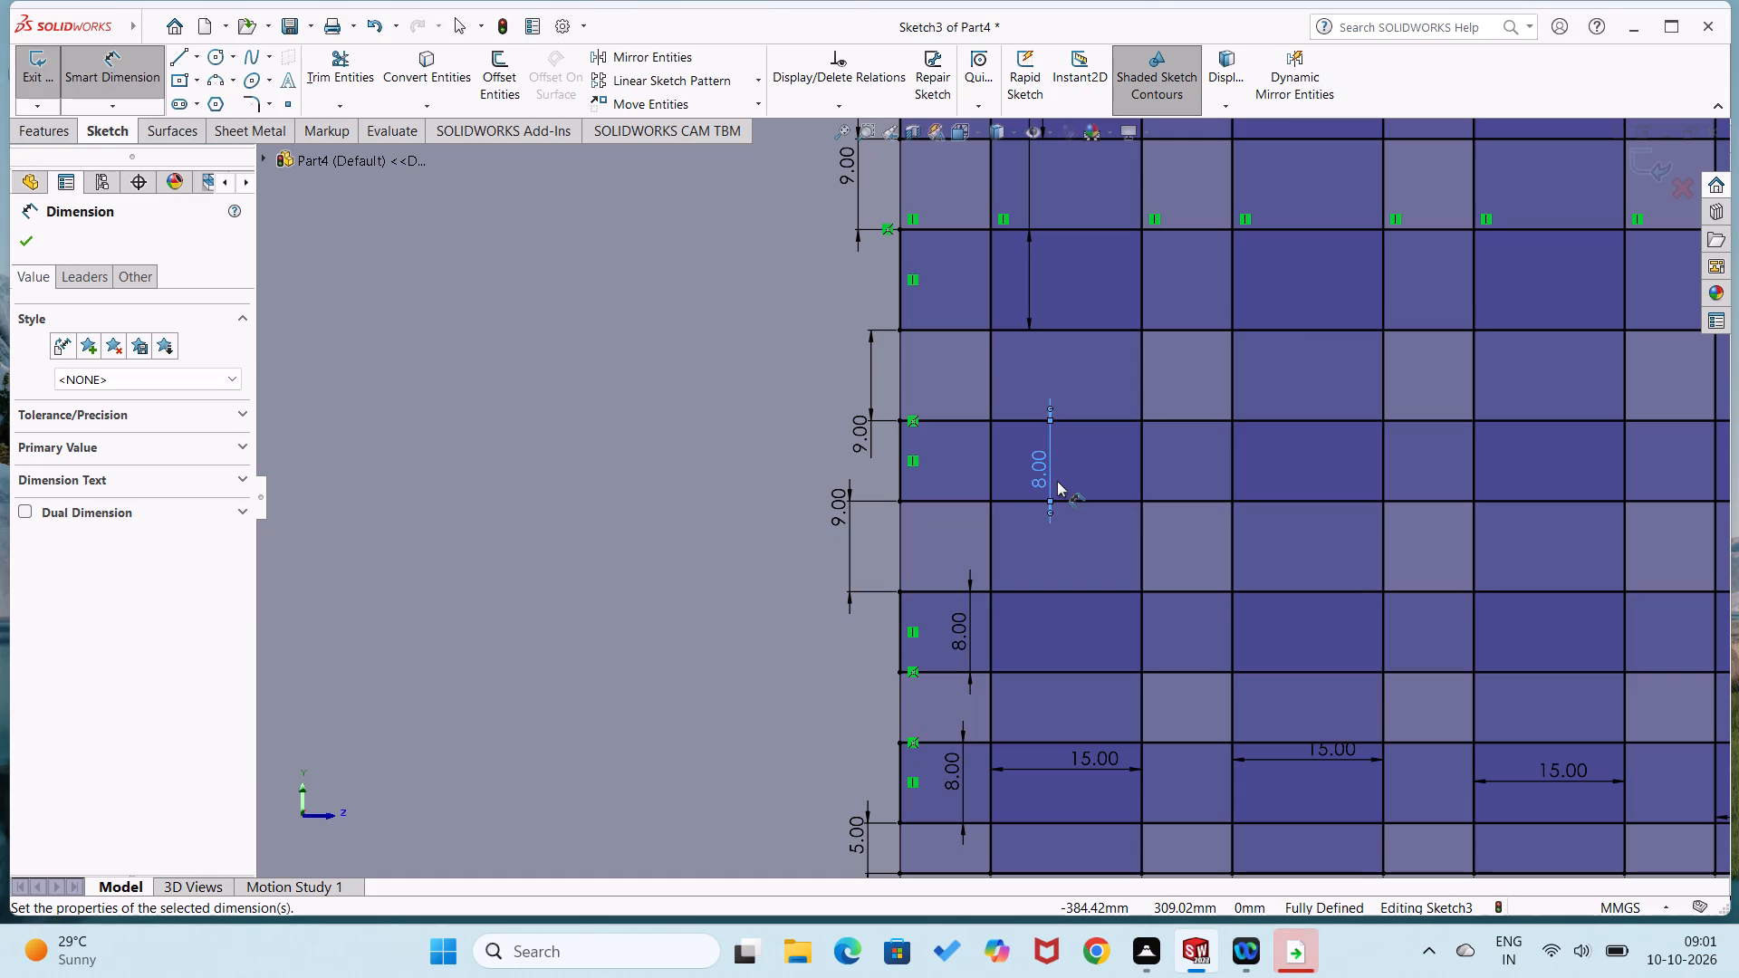
# Move the fourth horizontal rectangle's height dimension text beside that rectangle and set the height to 8 mm.
pyautogui.scroll(1, 1057, 481)
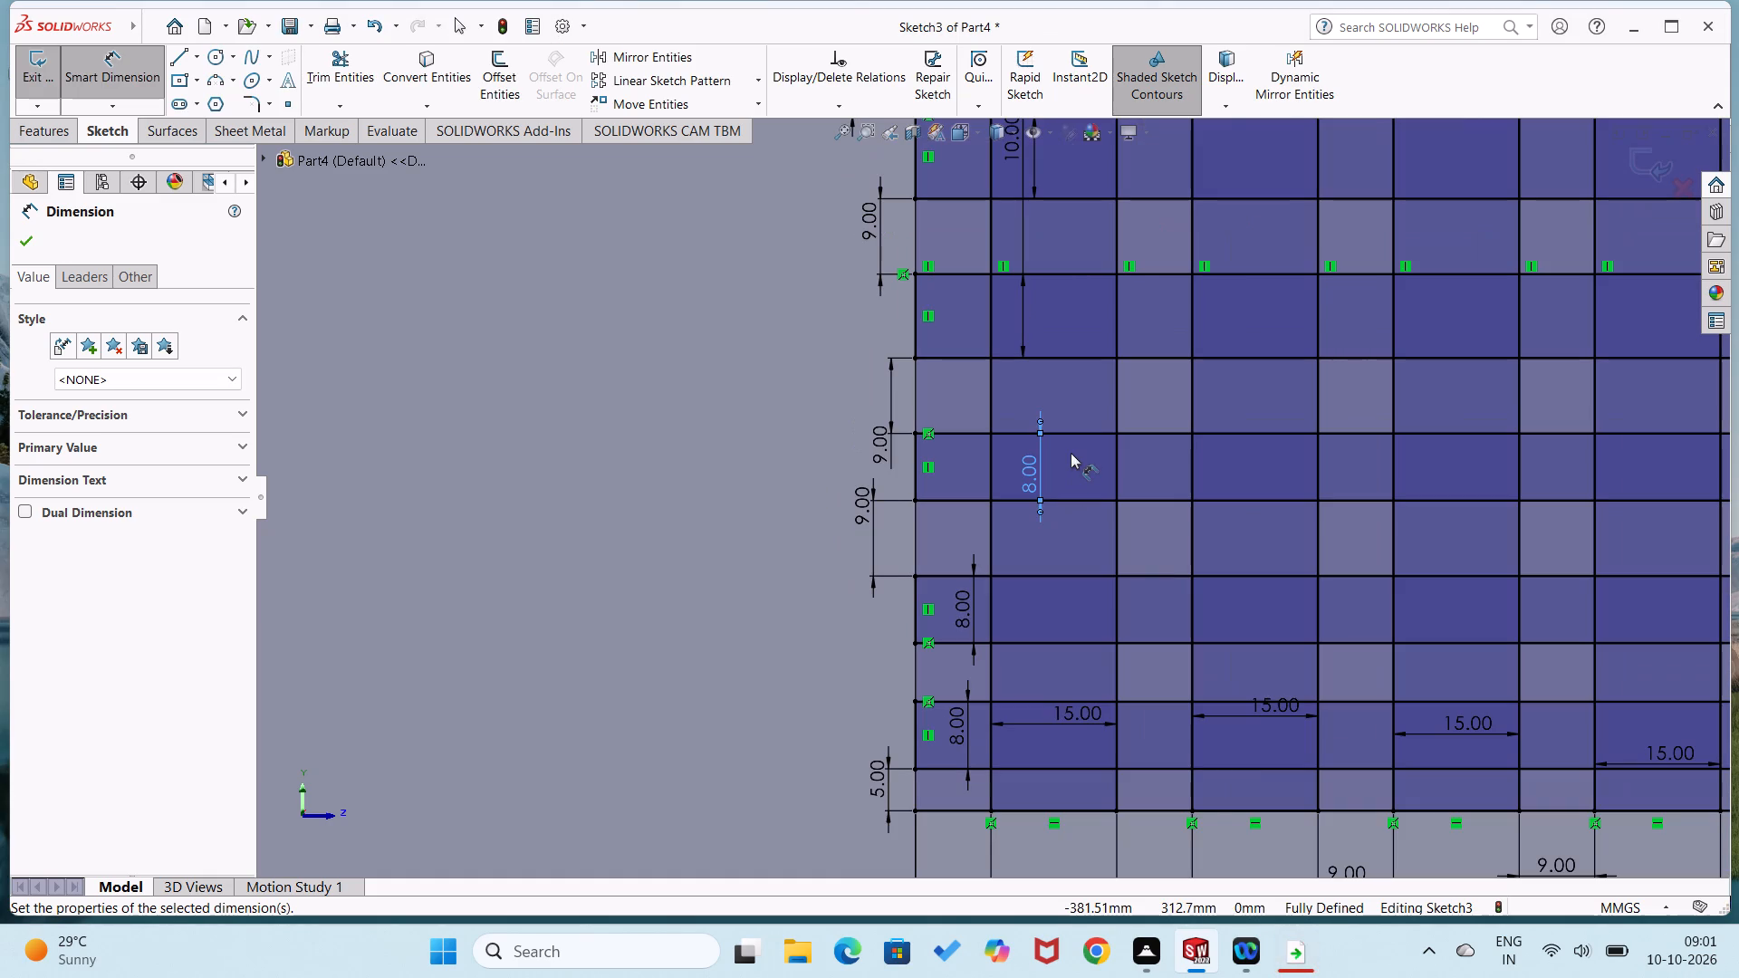
pyautogui.scroll(-3, 1054, 326)
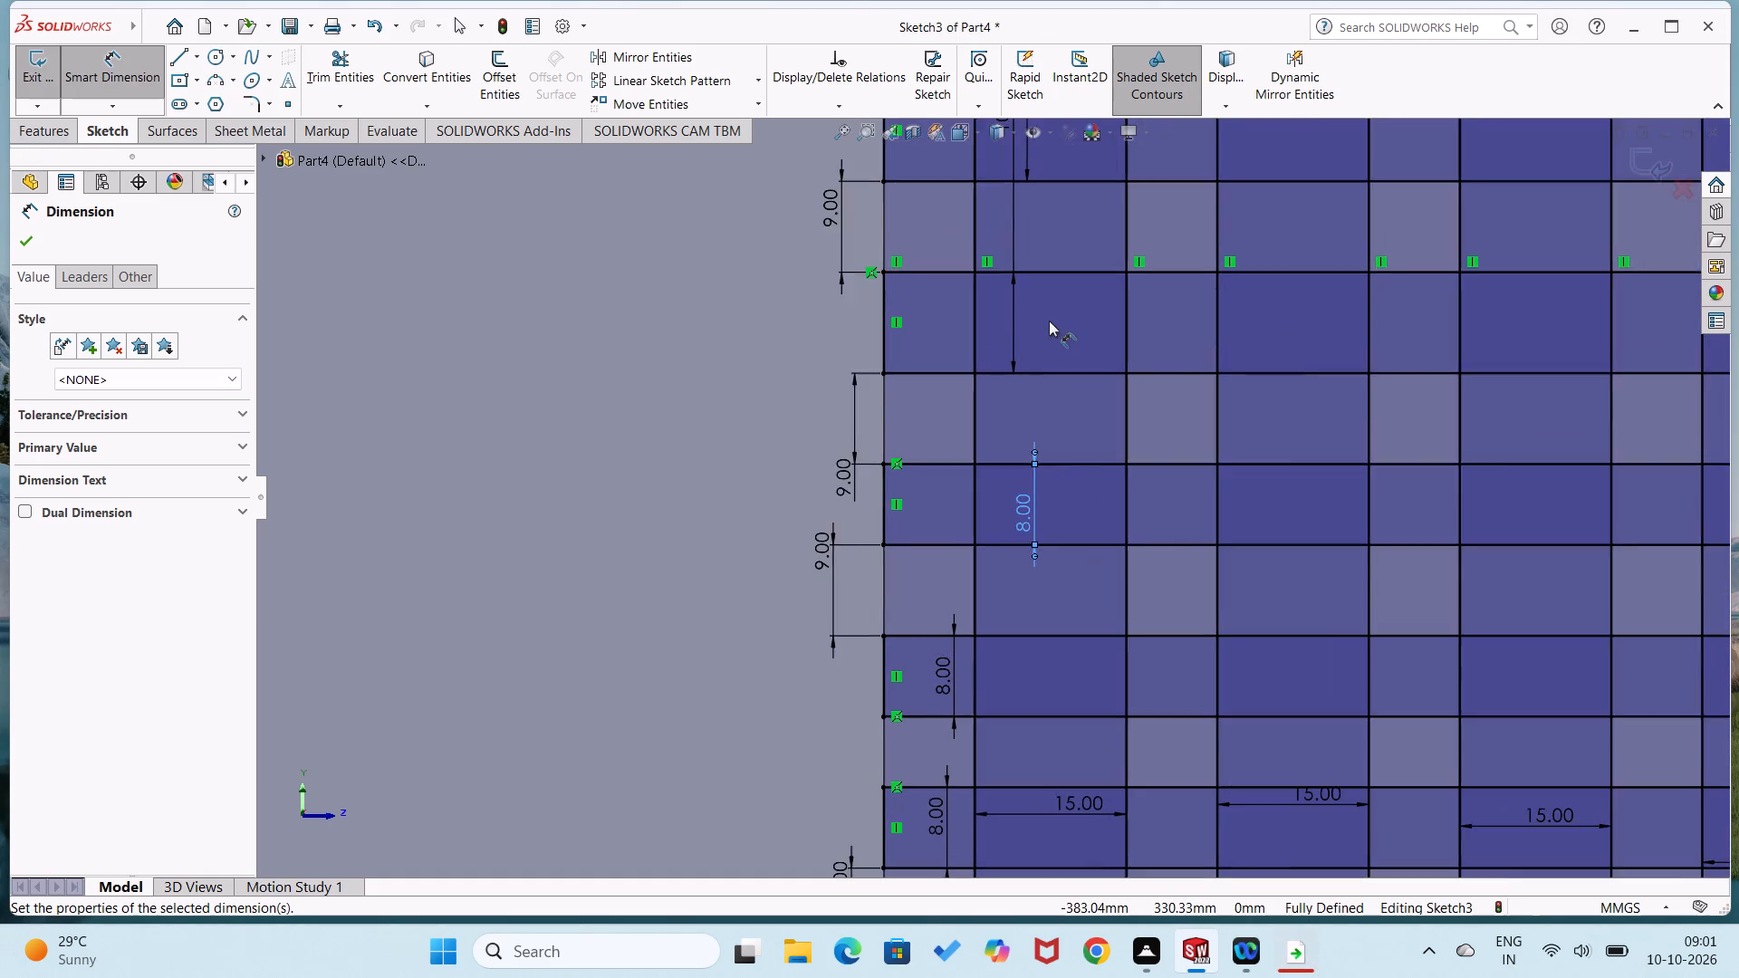
pyautogui.scroll(3, 1031, 281)
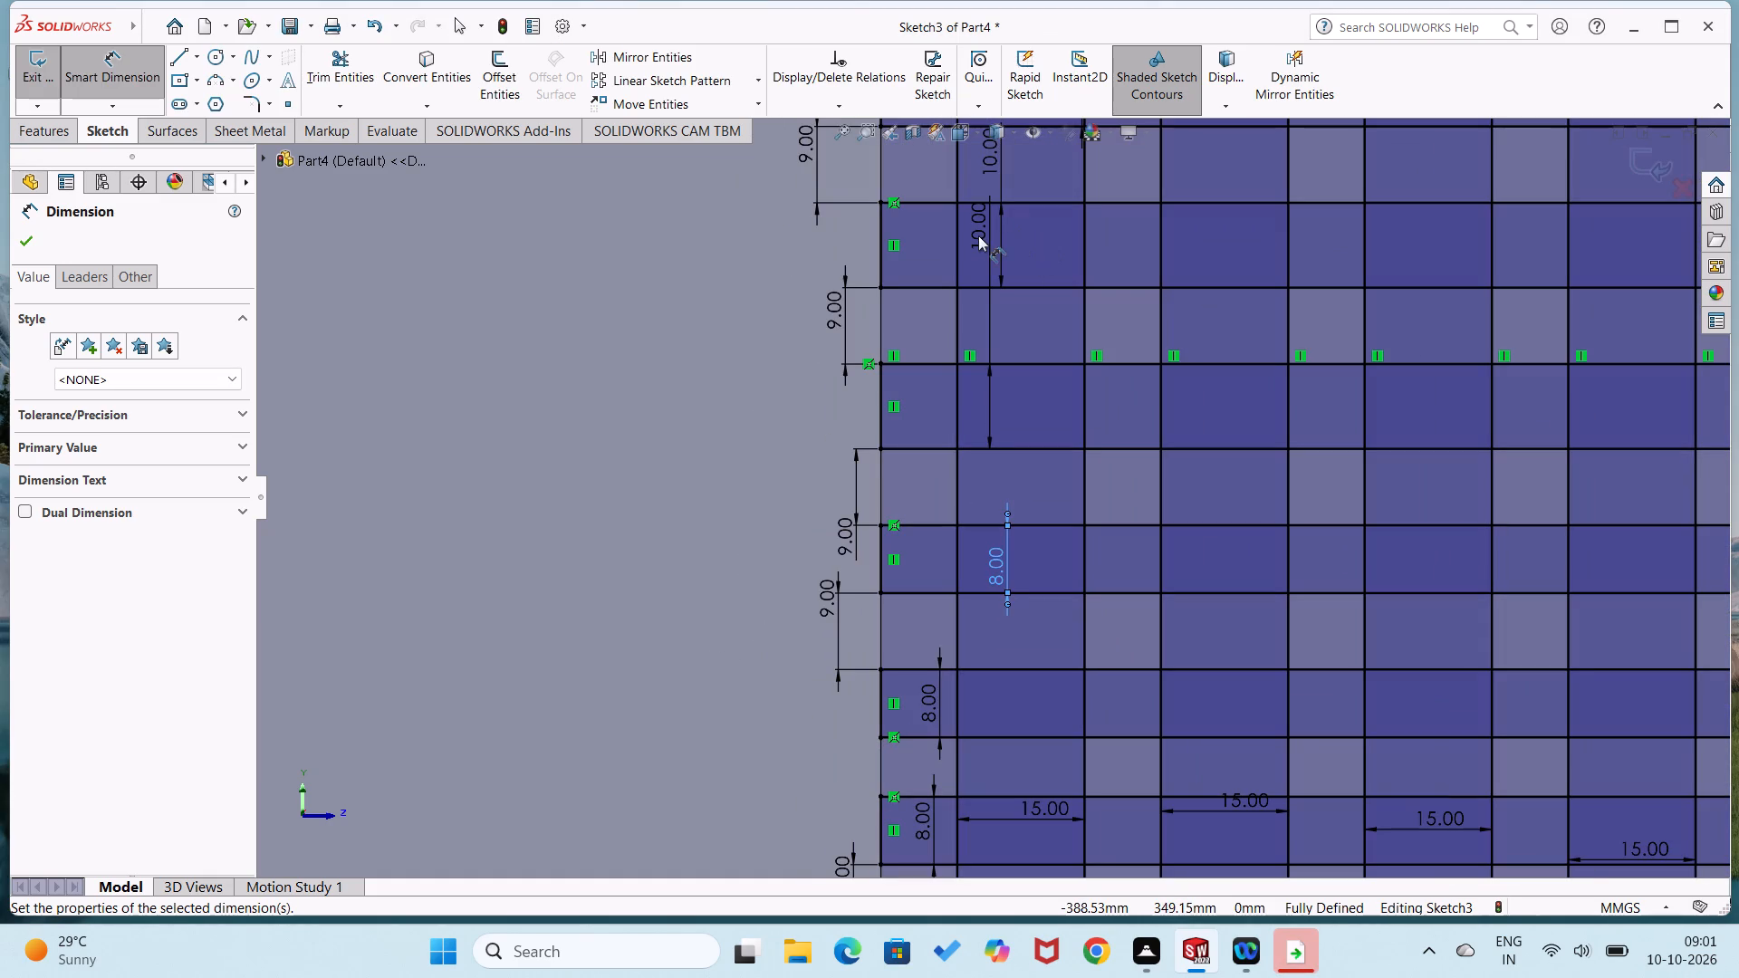
pyautogui.moveTo(978, 235); pyautogui.dragTo(975, 397)
pyautogui.doubleClick(975, 397)
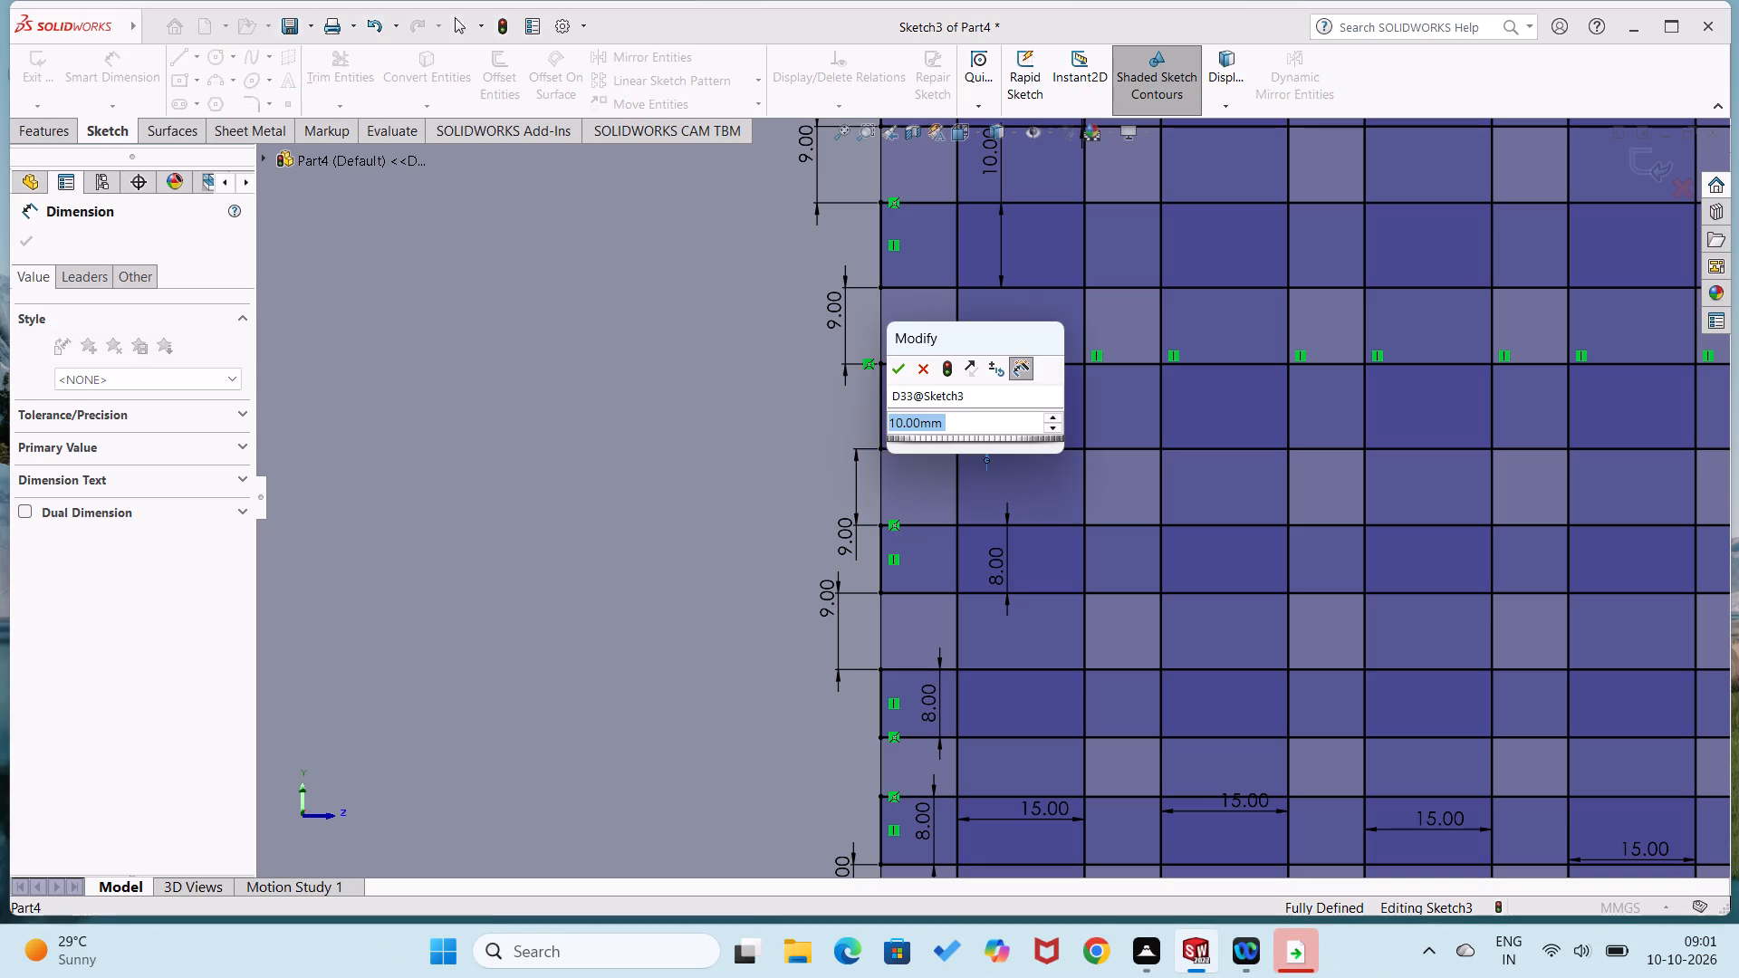
pyautogui.press('8')
pyautogui.press('Return')
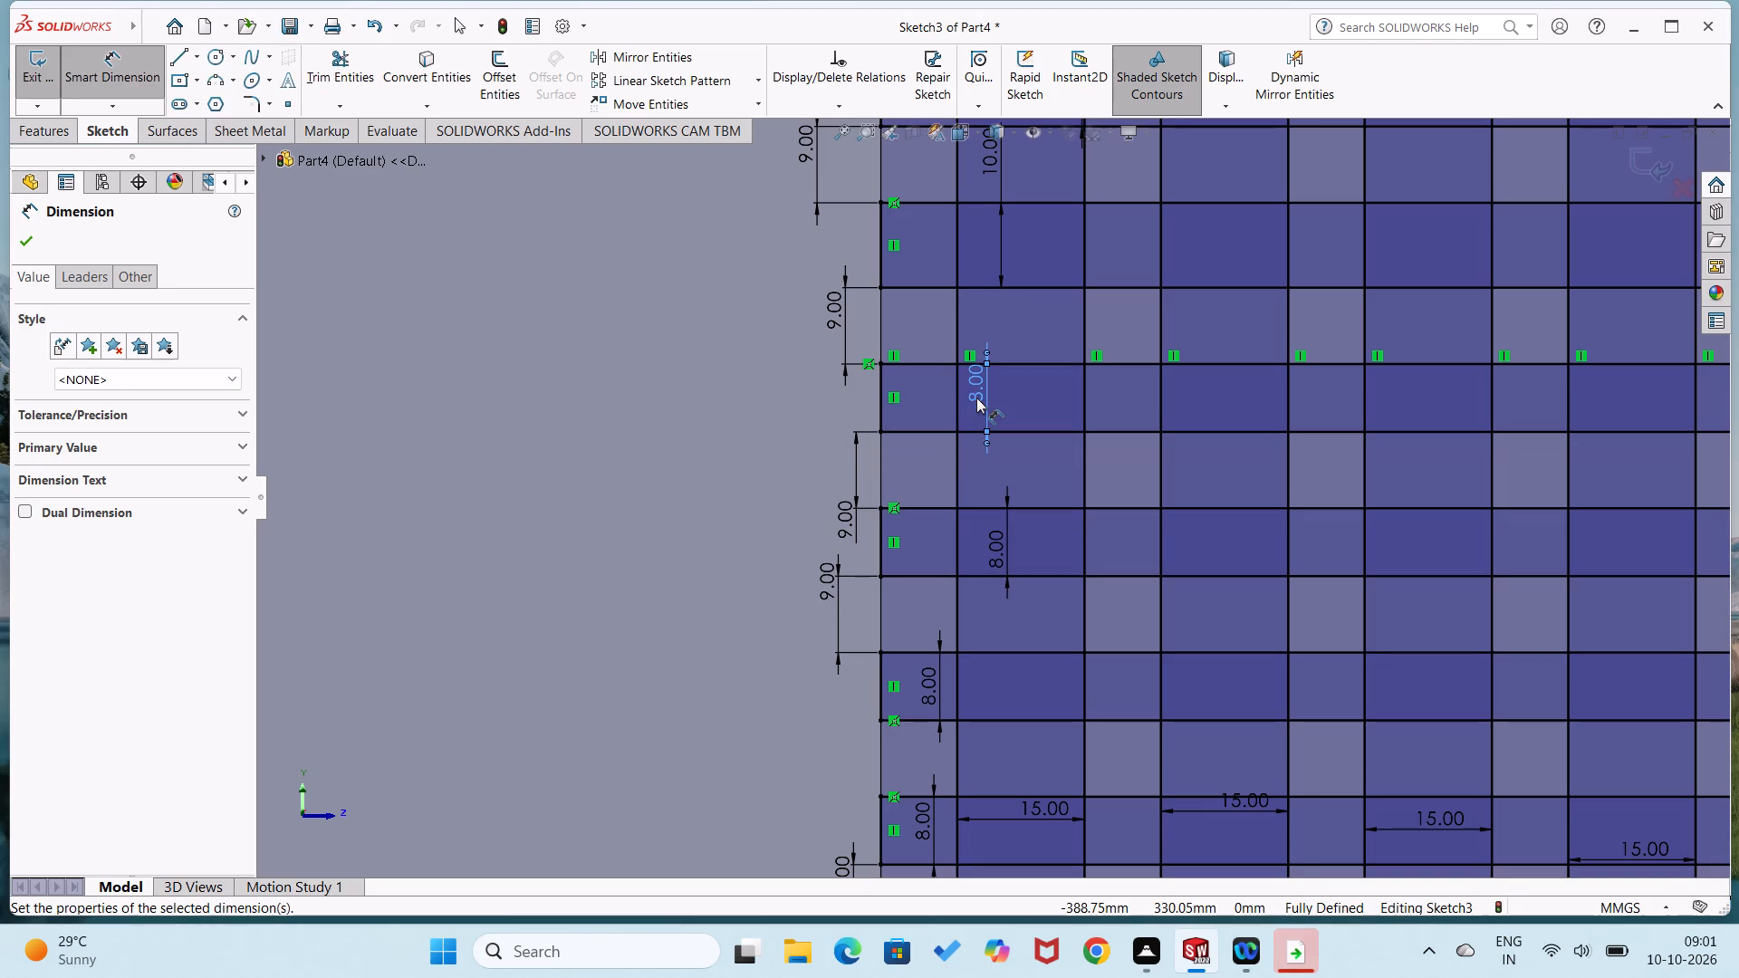
# Set the third horizontal rectangle's height to 8 mm.
pyautogui.scroll(3, 1028, 595)
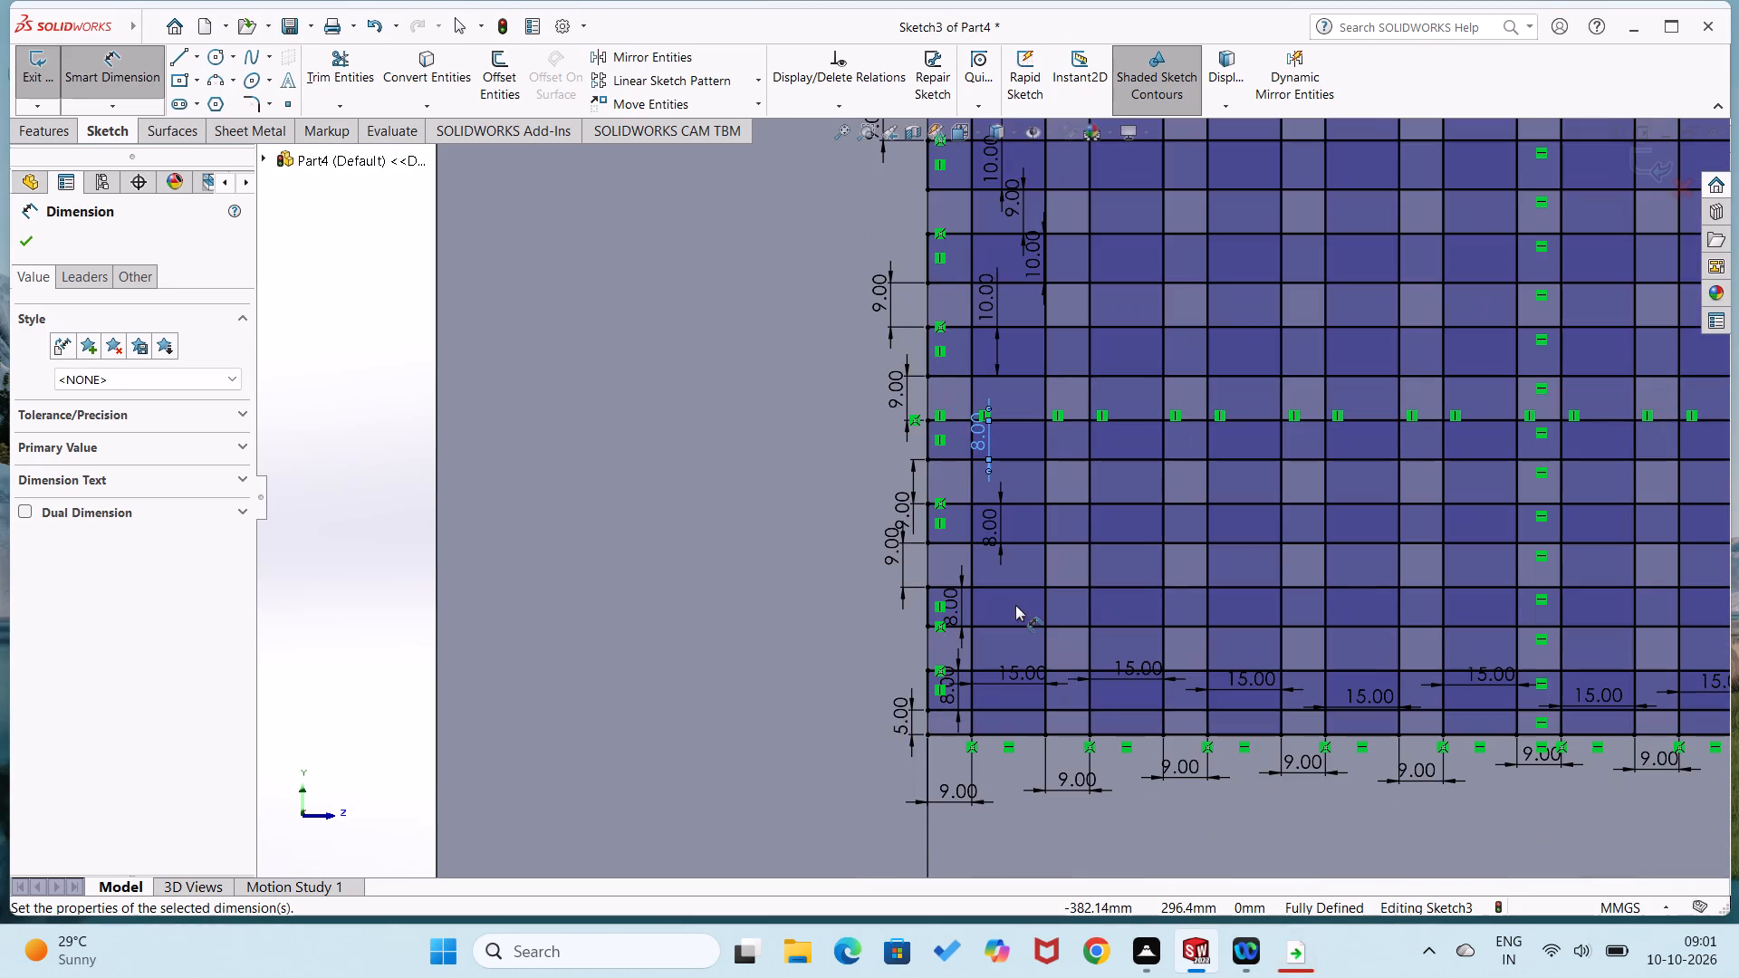
pyautogui.scroll(-1, 1012, 608)
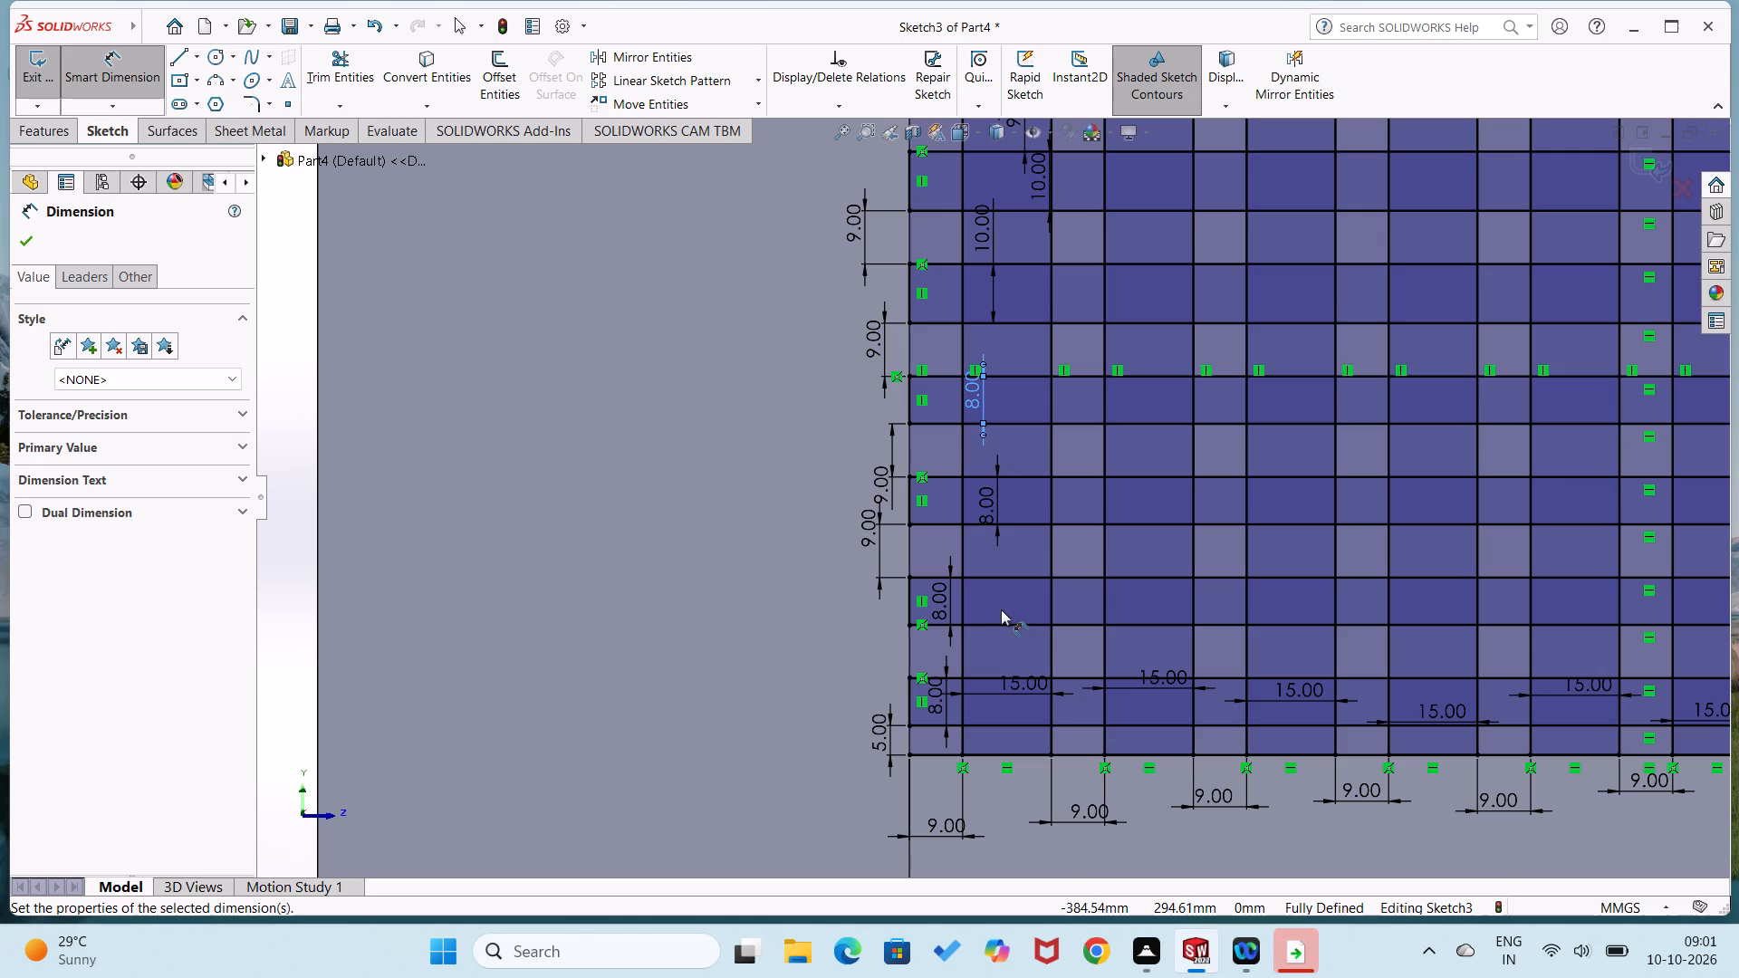
pyautogui.scroll(2, 978, 540)
pyautogui.scroll(-3, 1022, 346)
pyautogui.scroll(3, 997, 325)
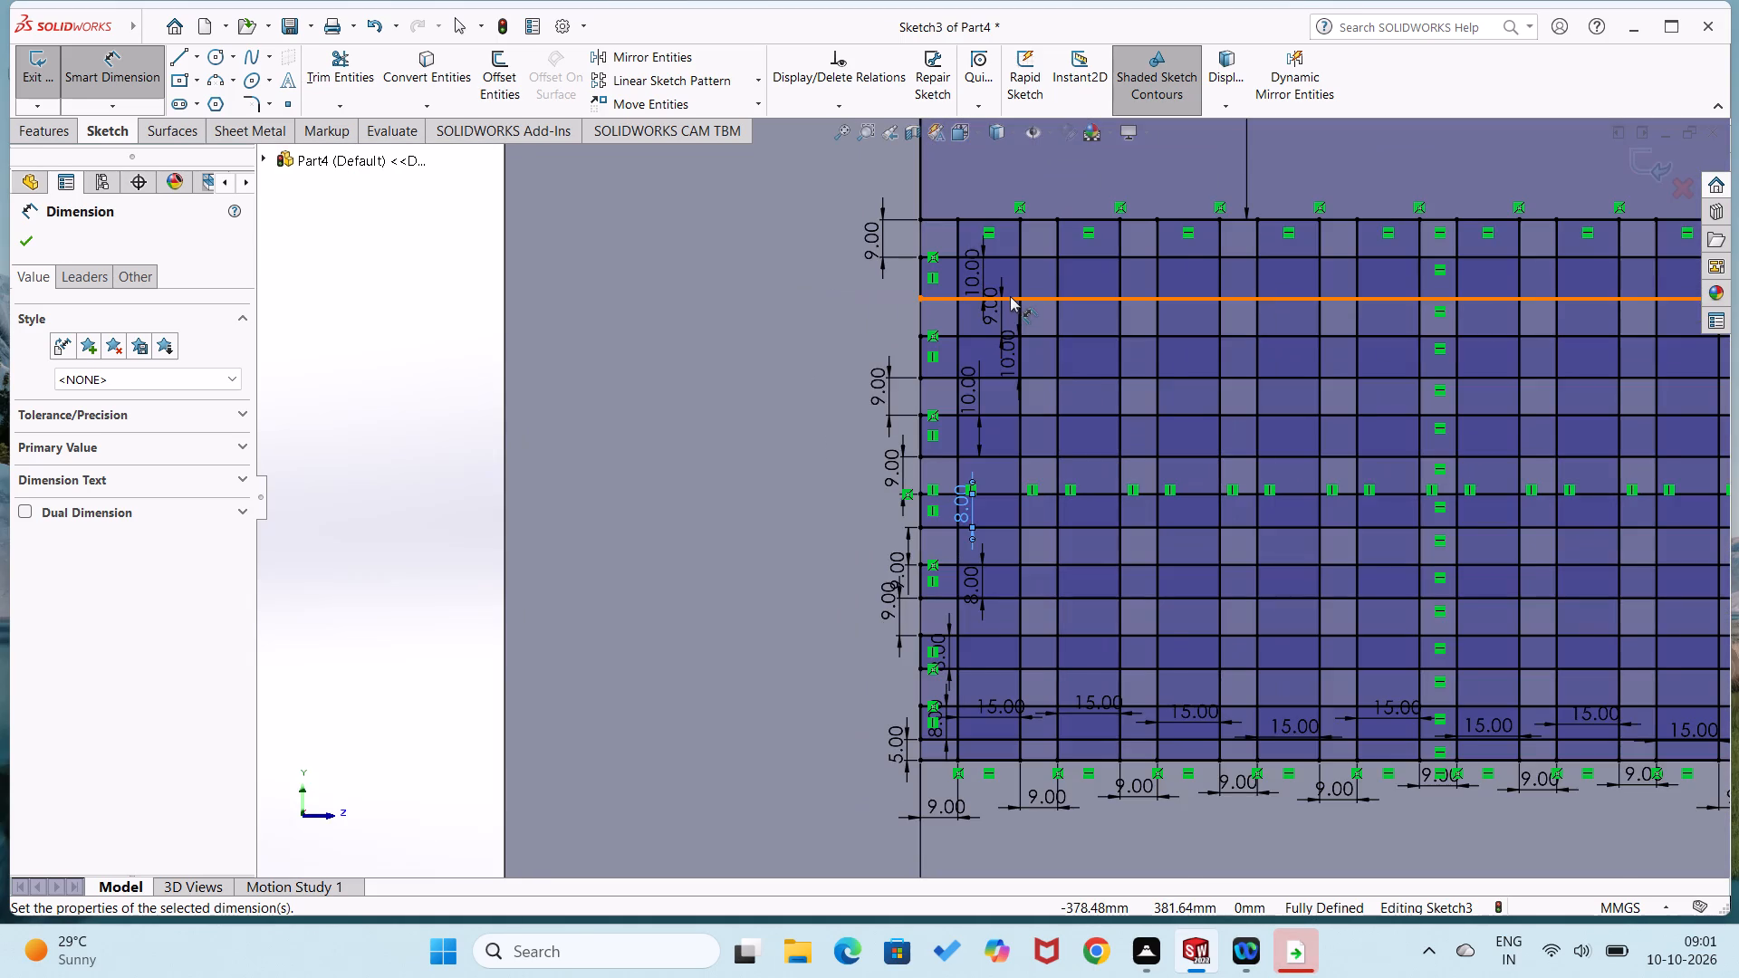
pyautogui.scroll(-4, 1010, 296)
pyautogui.doubleClick(923, 599)
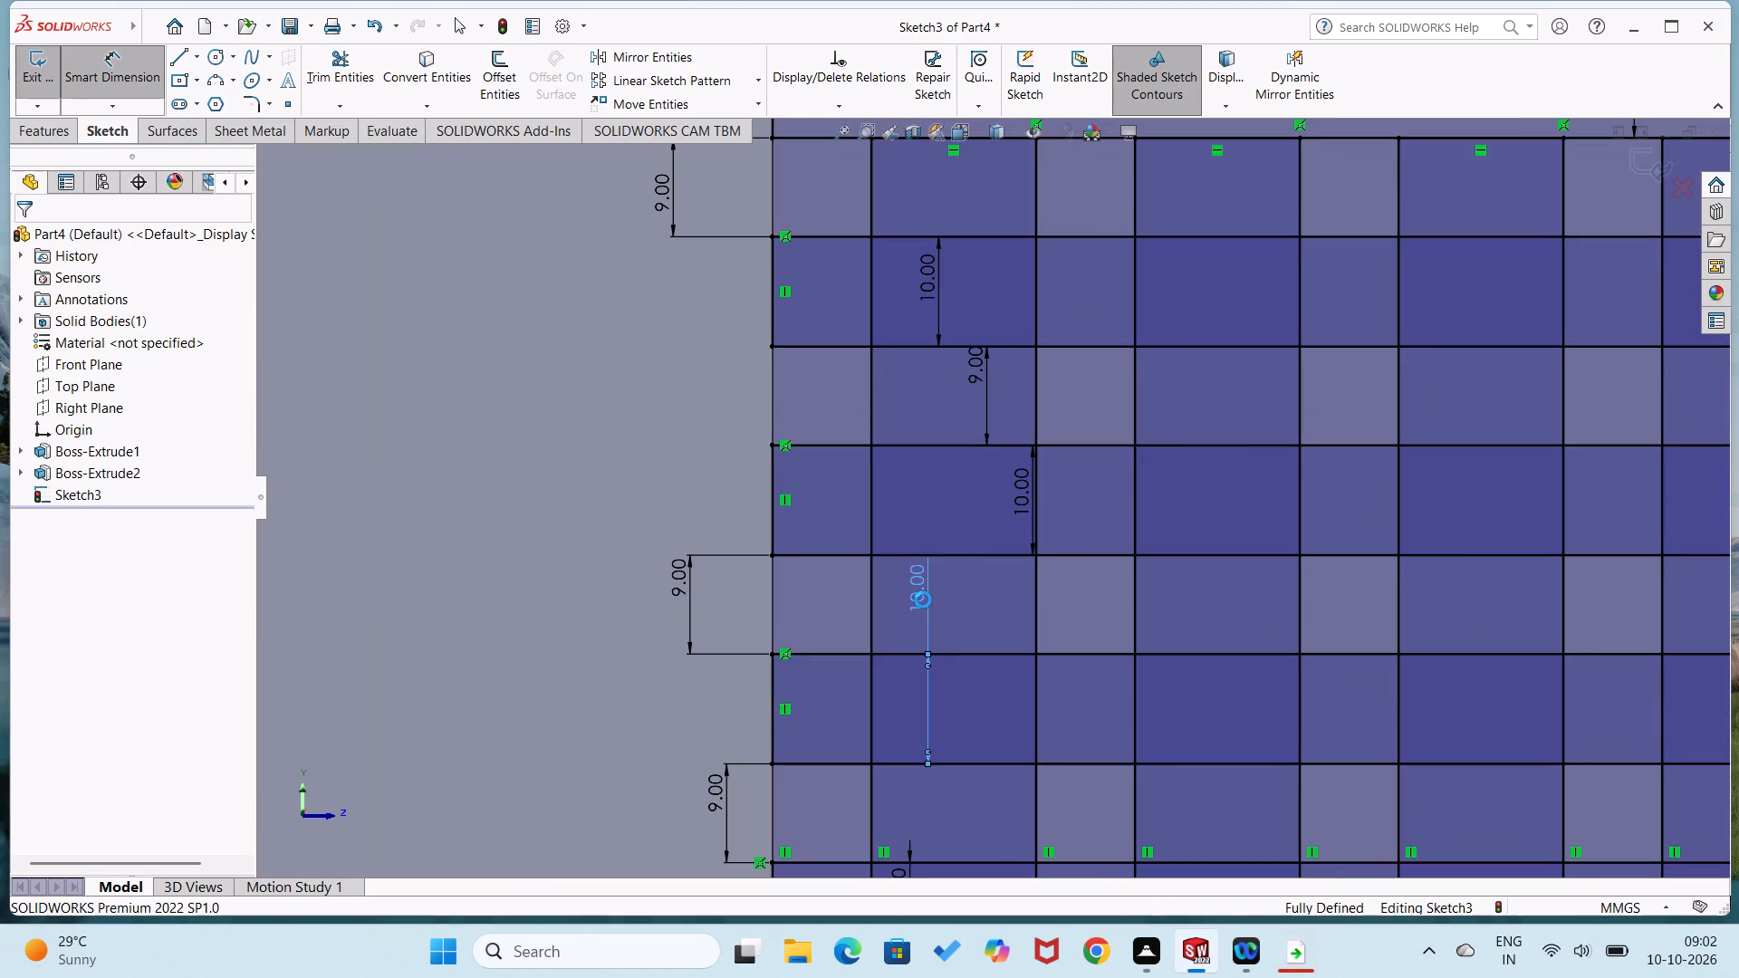
pyautogui.press('8')
pyautogui.press('Return')
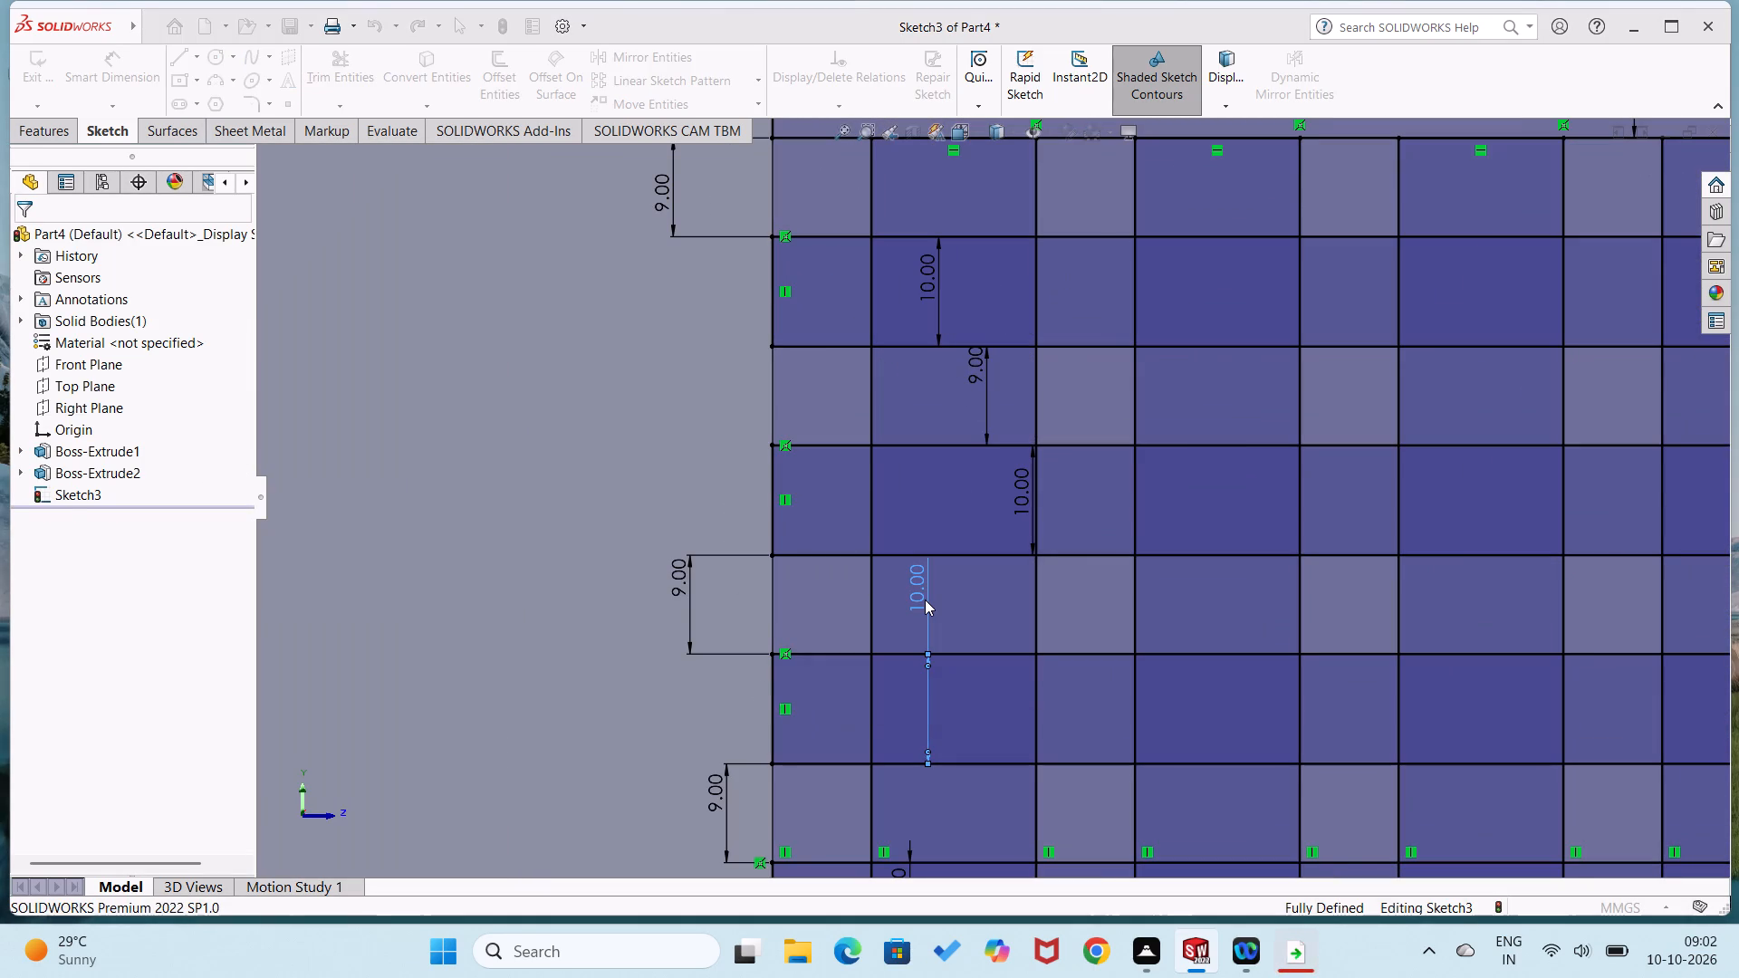
# Set the heights of the second and the topmost horizontal rectangles to 8 mm each.
pyautogui.doubleClick(1028, 500)
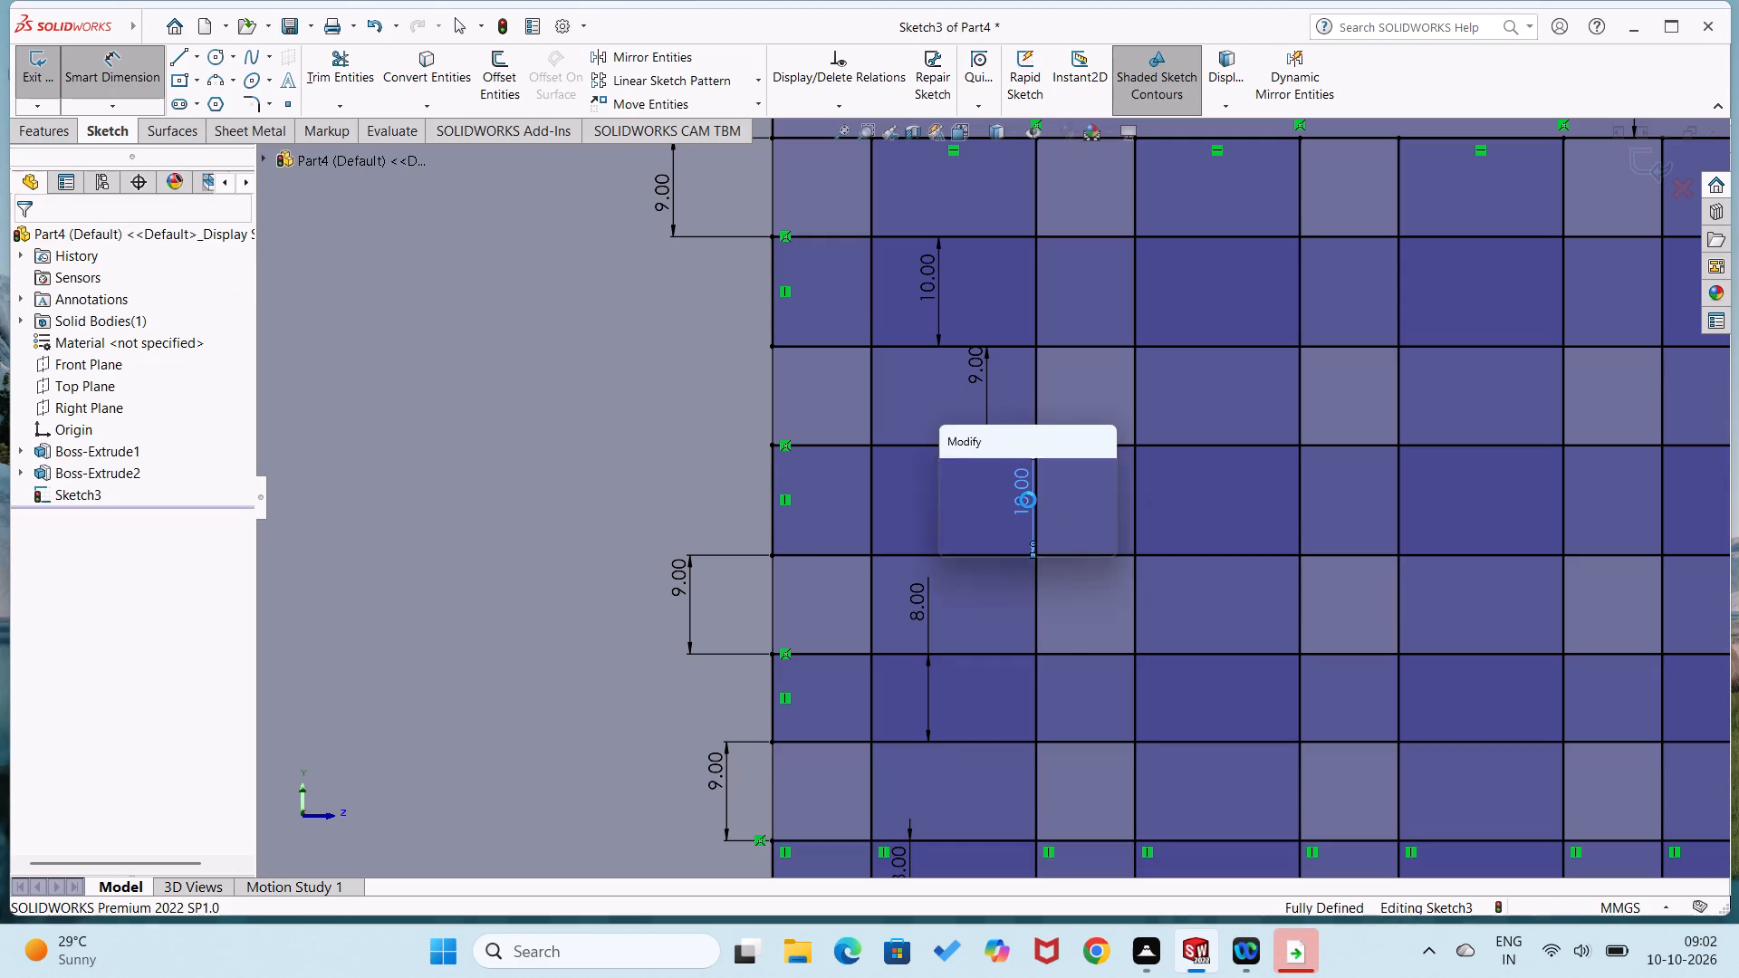
pyautogui.press('8')
pyautogui.press('Return')
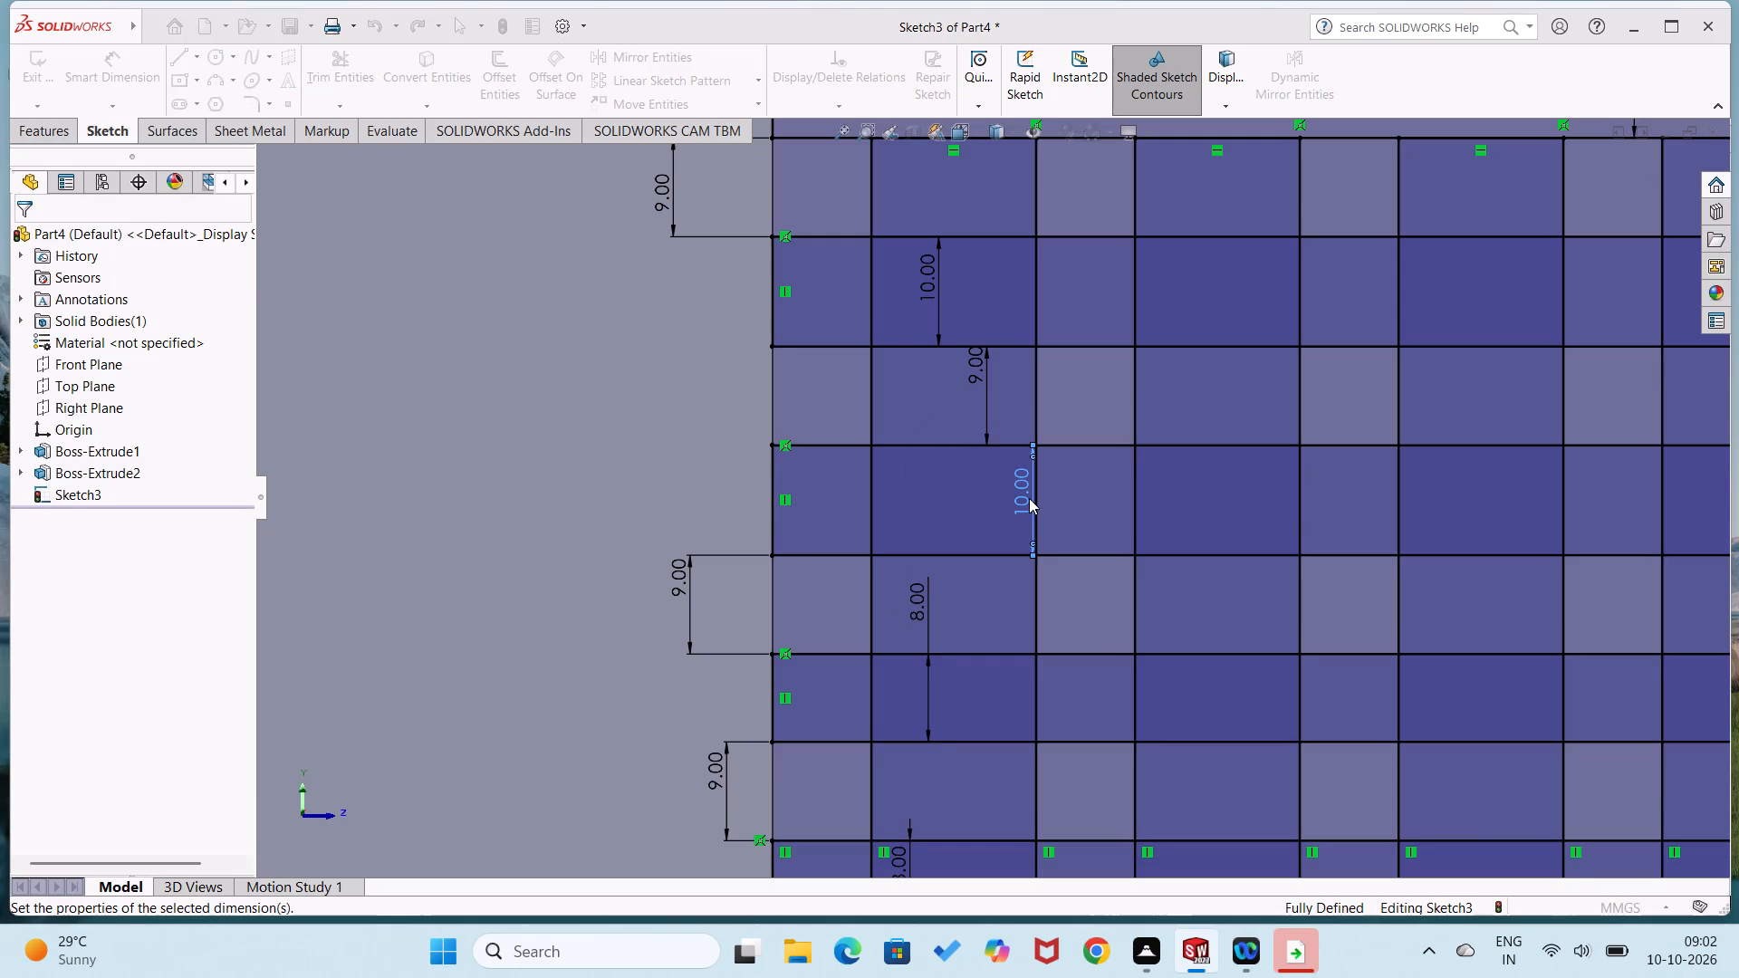
pyautogui.doubleClick(927, 282)
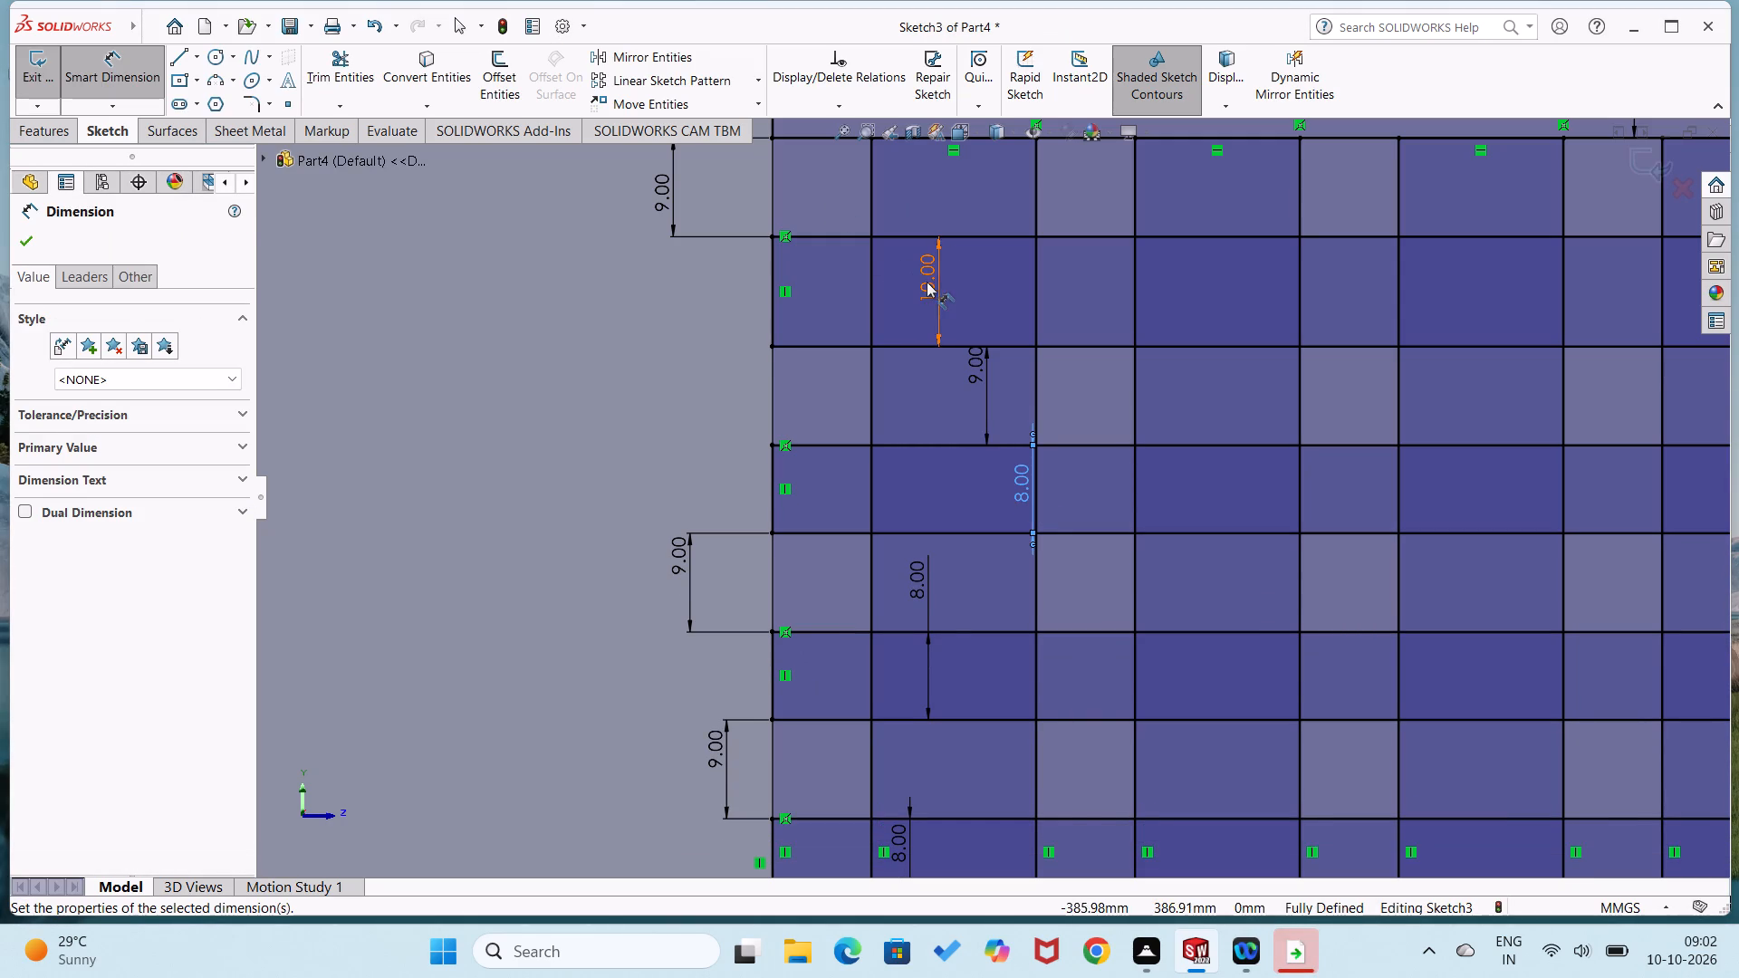
pyautogui.press('8')
pyautogui.press('Return')
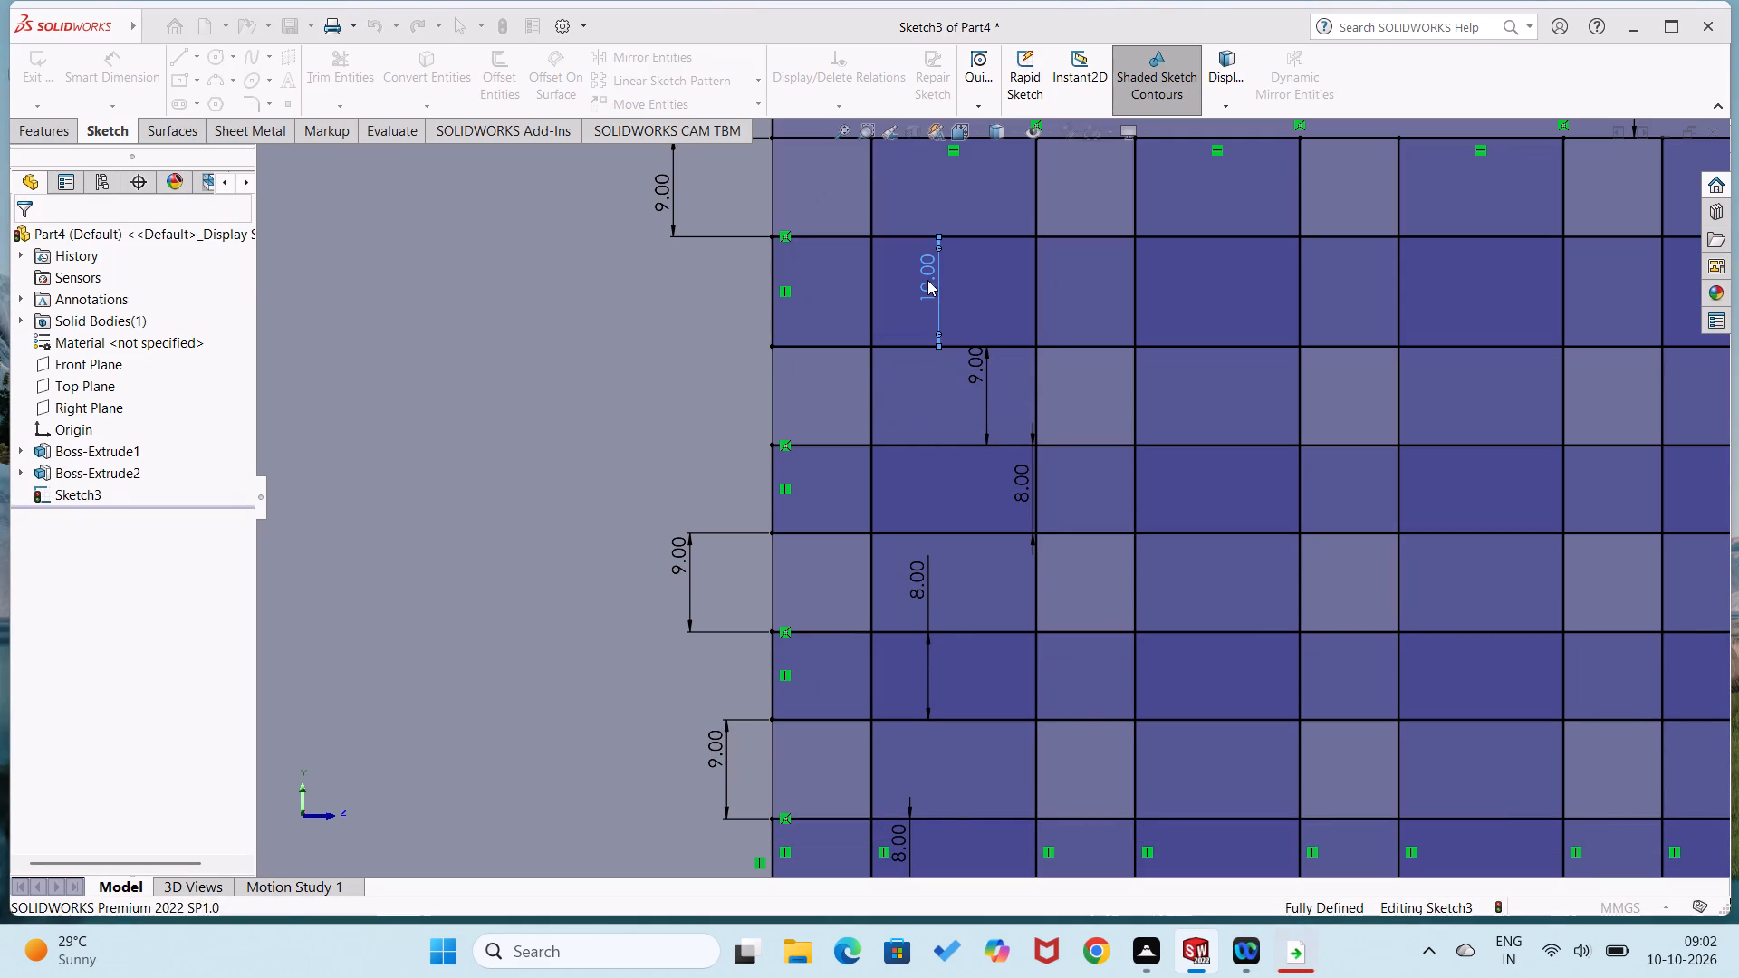
# Move the dimension of the gap between the first and second horizontal rectangles outside the grid, beside the other gap dimensions.
pyautogui.scroll(3, 927, 353)
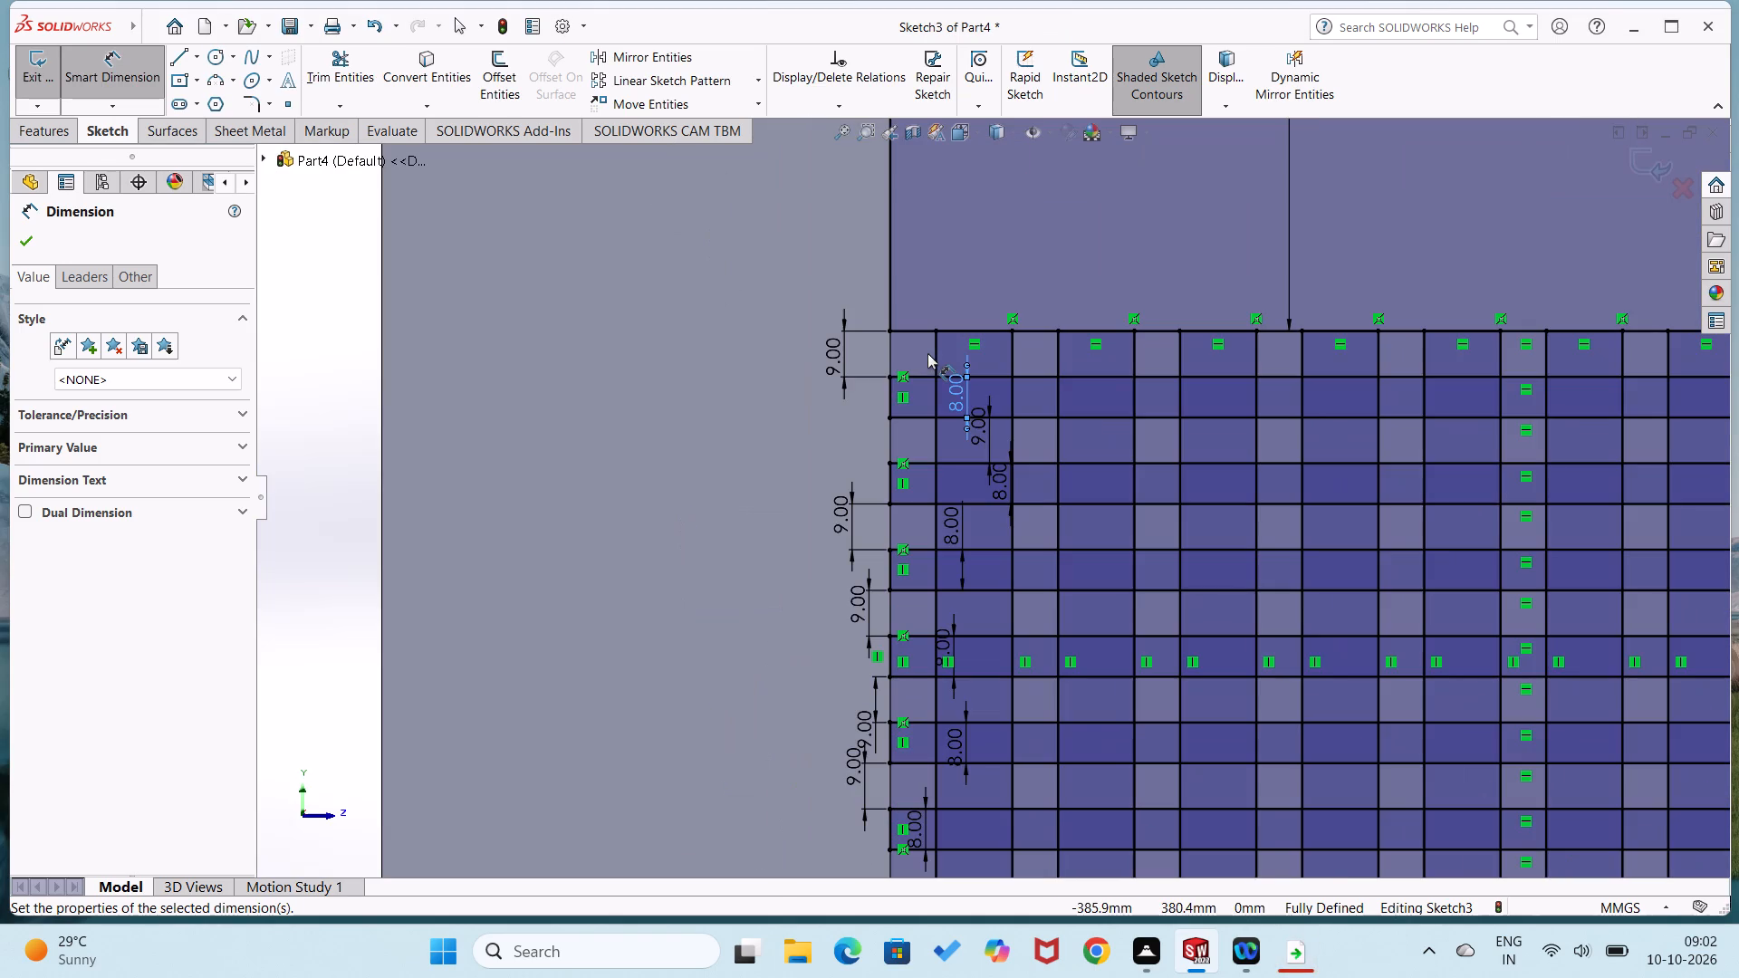
pyautogui.scroll(-4, 970, 427)
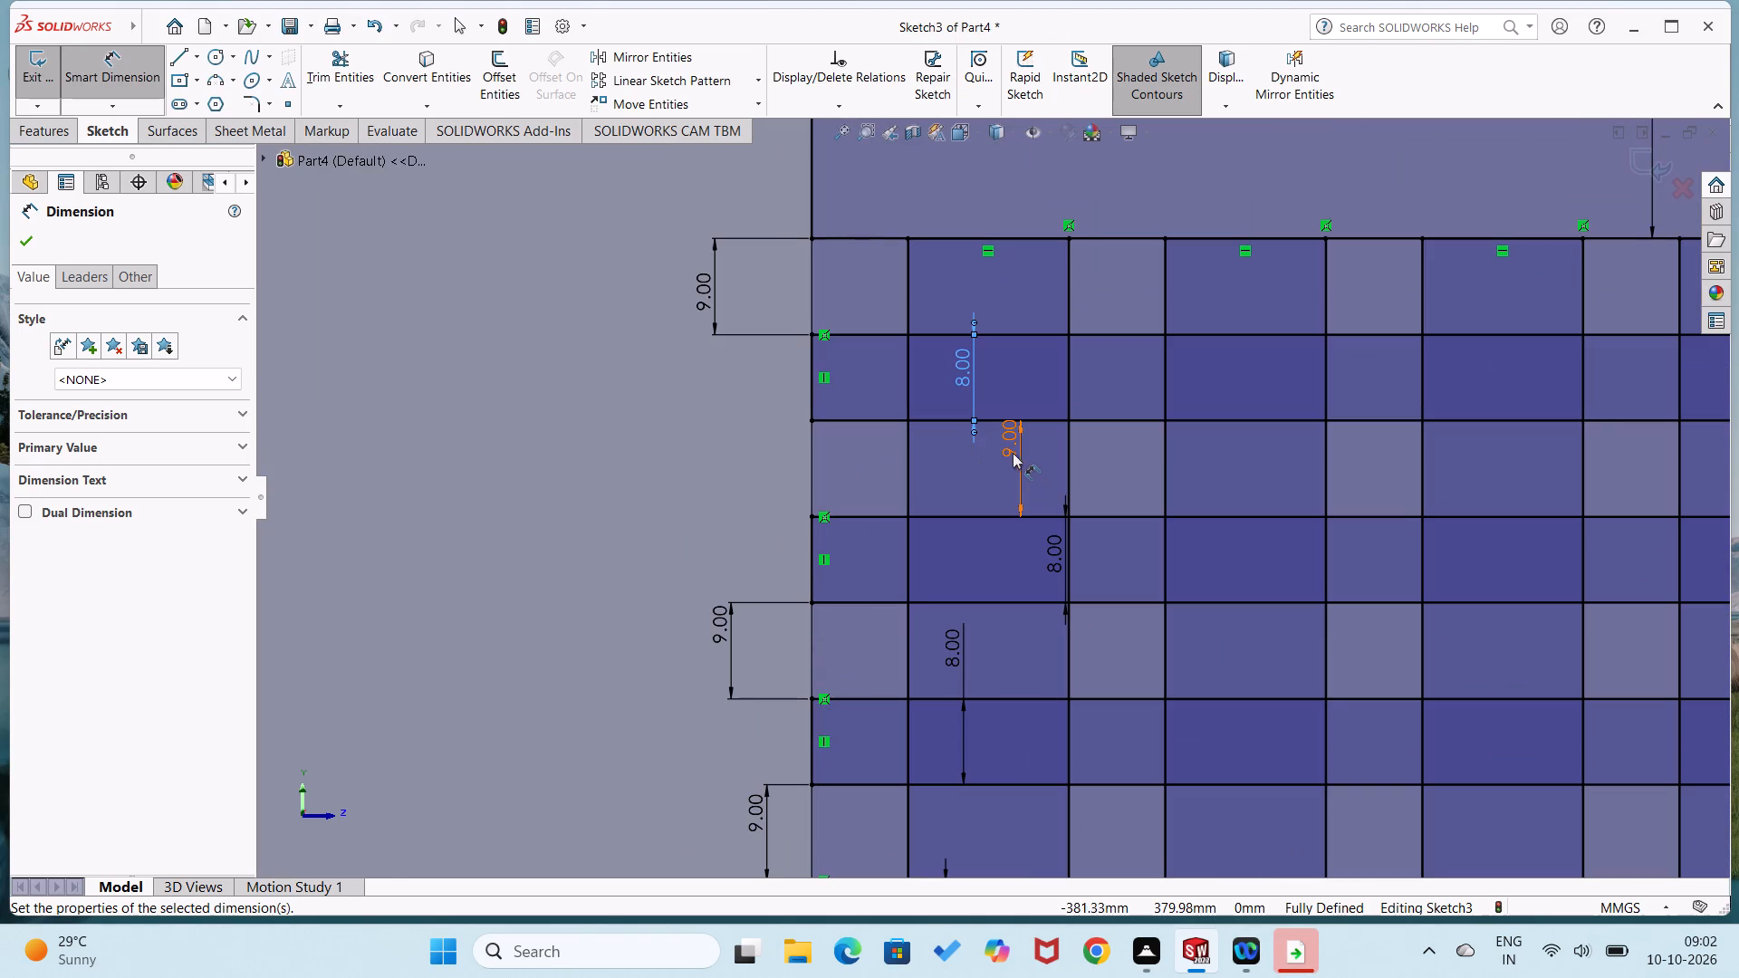
pyautogui.moveTo(1016, 453); pyautogui.dragTo(756, 397)
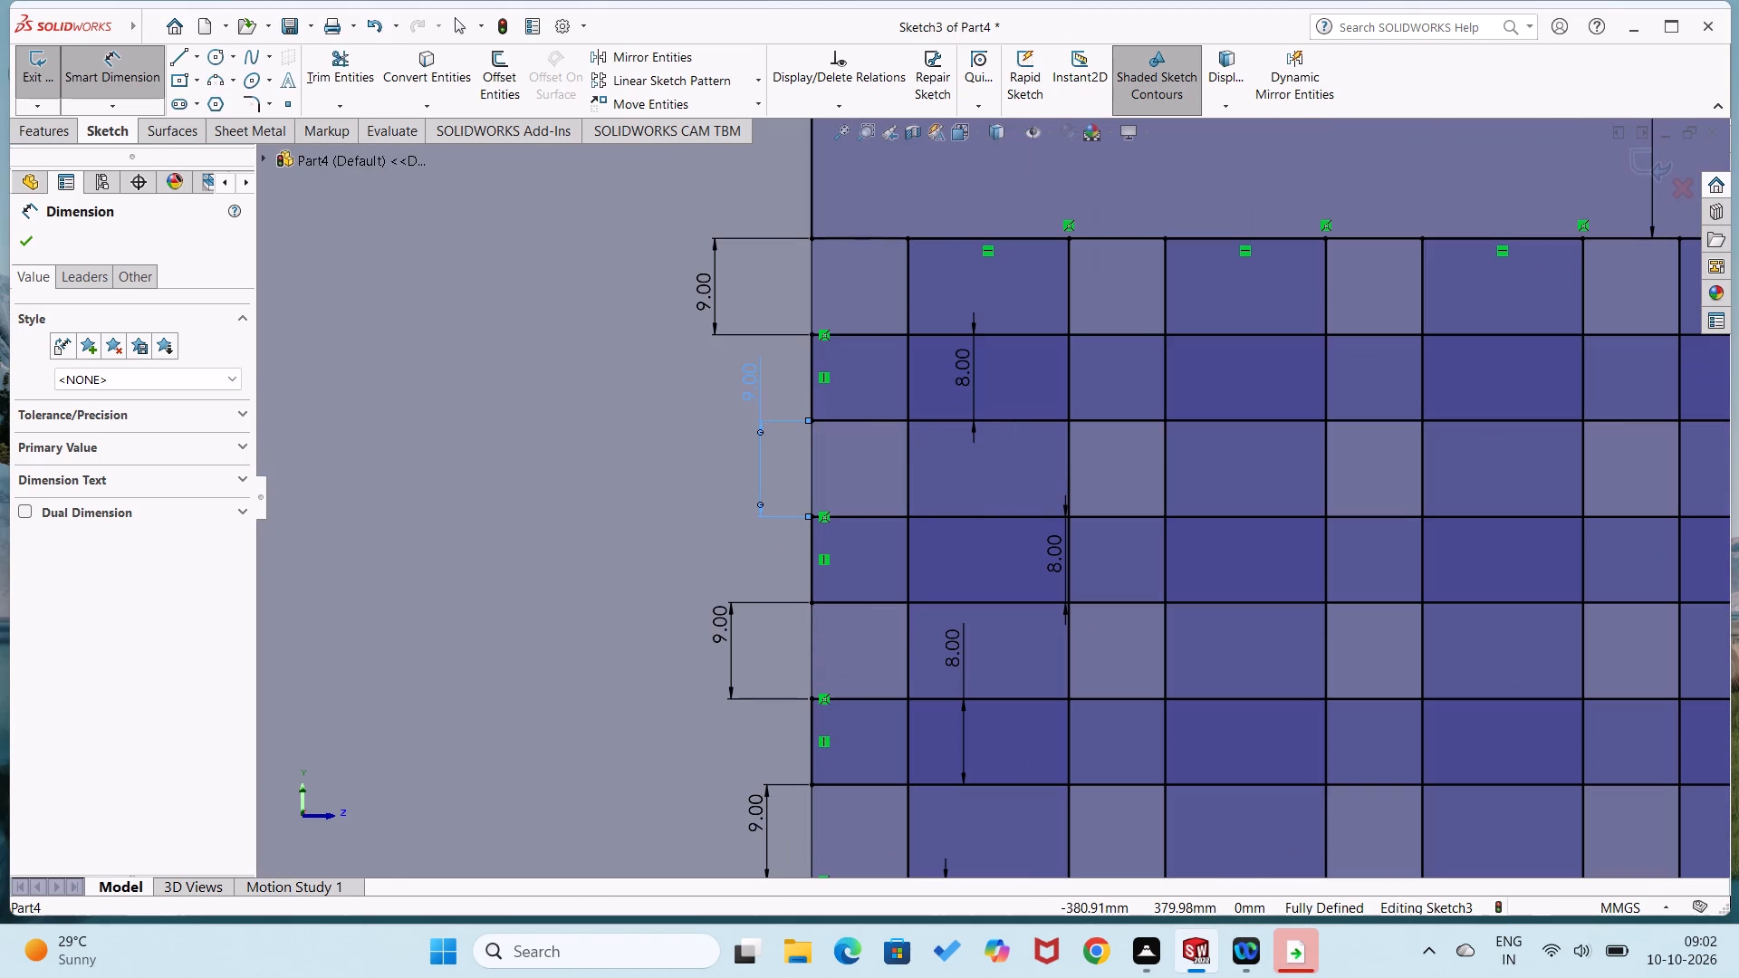
pyautogui.click(687, 497)
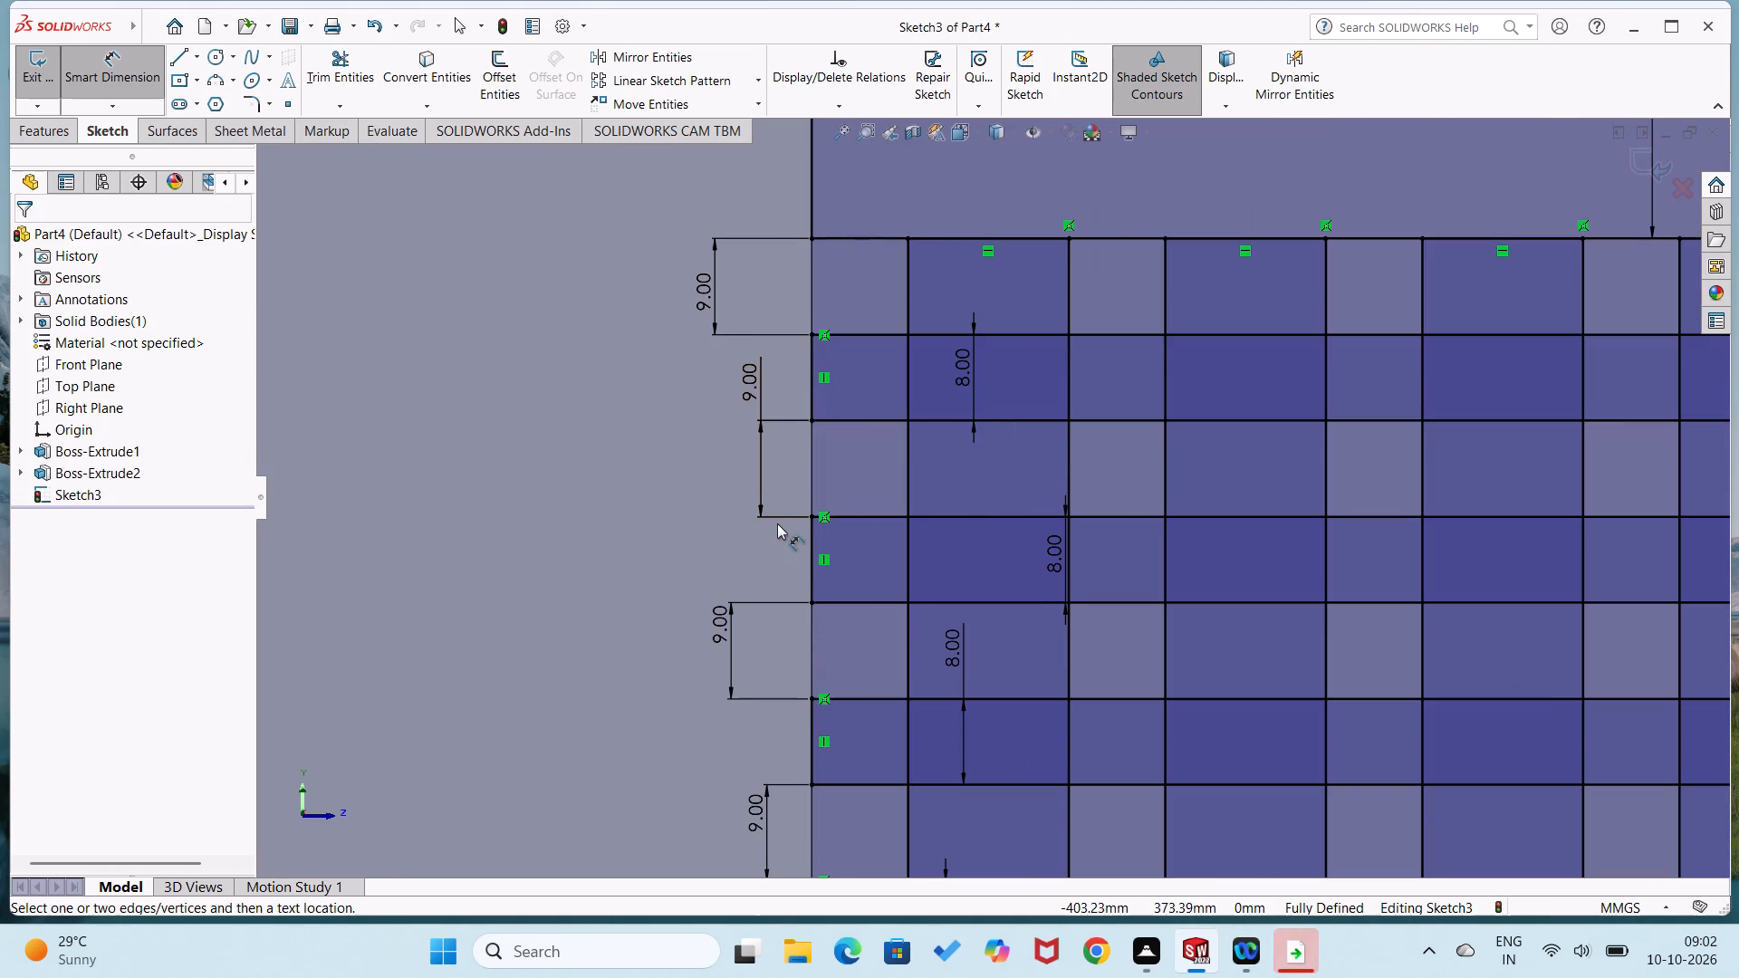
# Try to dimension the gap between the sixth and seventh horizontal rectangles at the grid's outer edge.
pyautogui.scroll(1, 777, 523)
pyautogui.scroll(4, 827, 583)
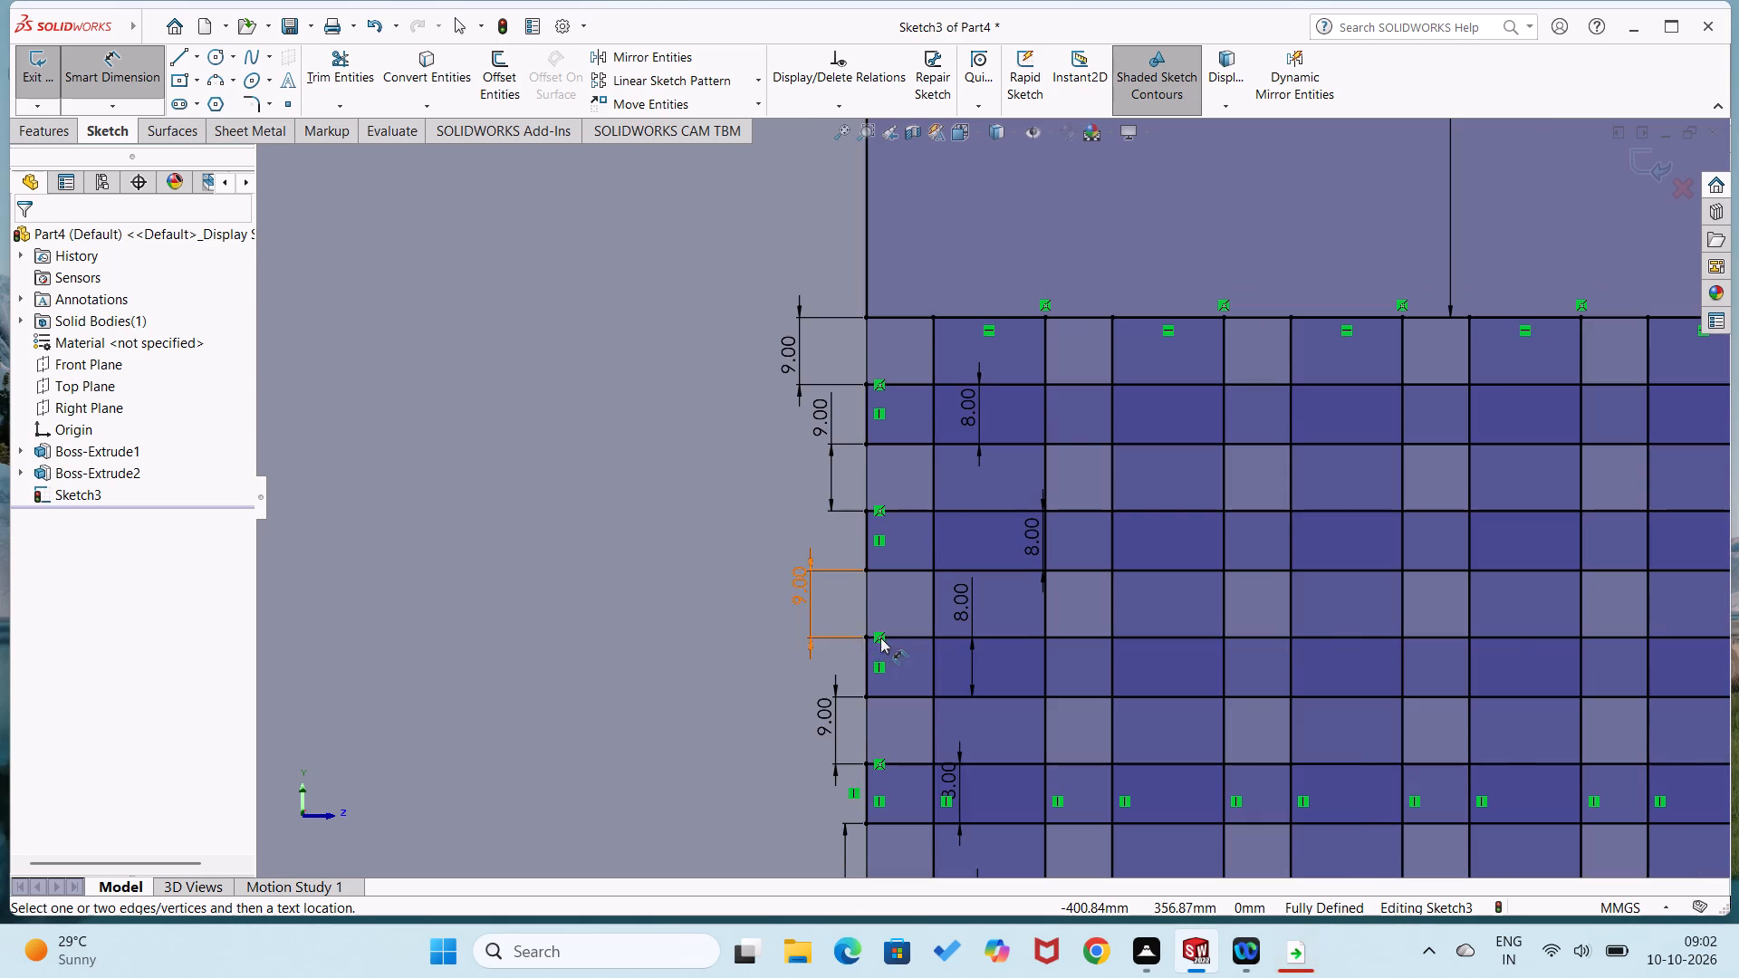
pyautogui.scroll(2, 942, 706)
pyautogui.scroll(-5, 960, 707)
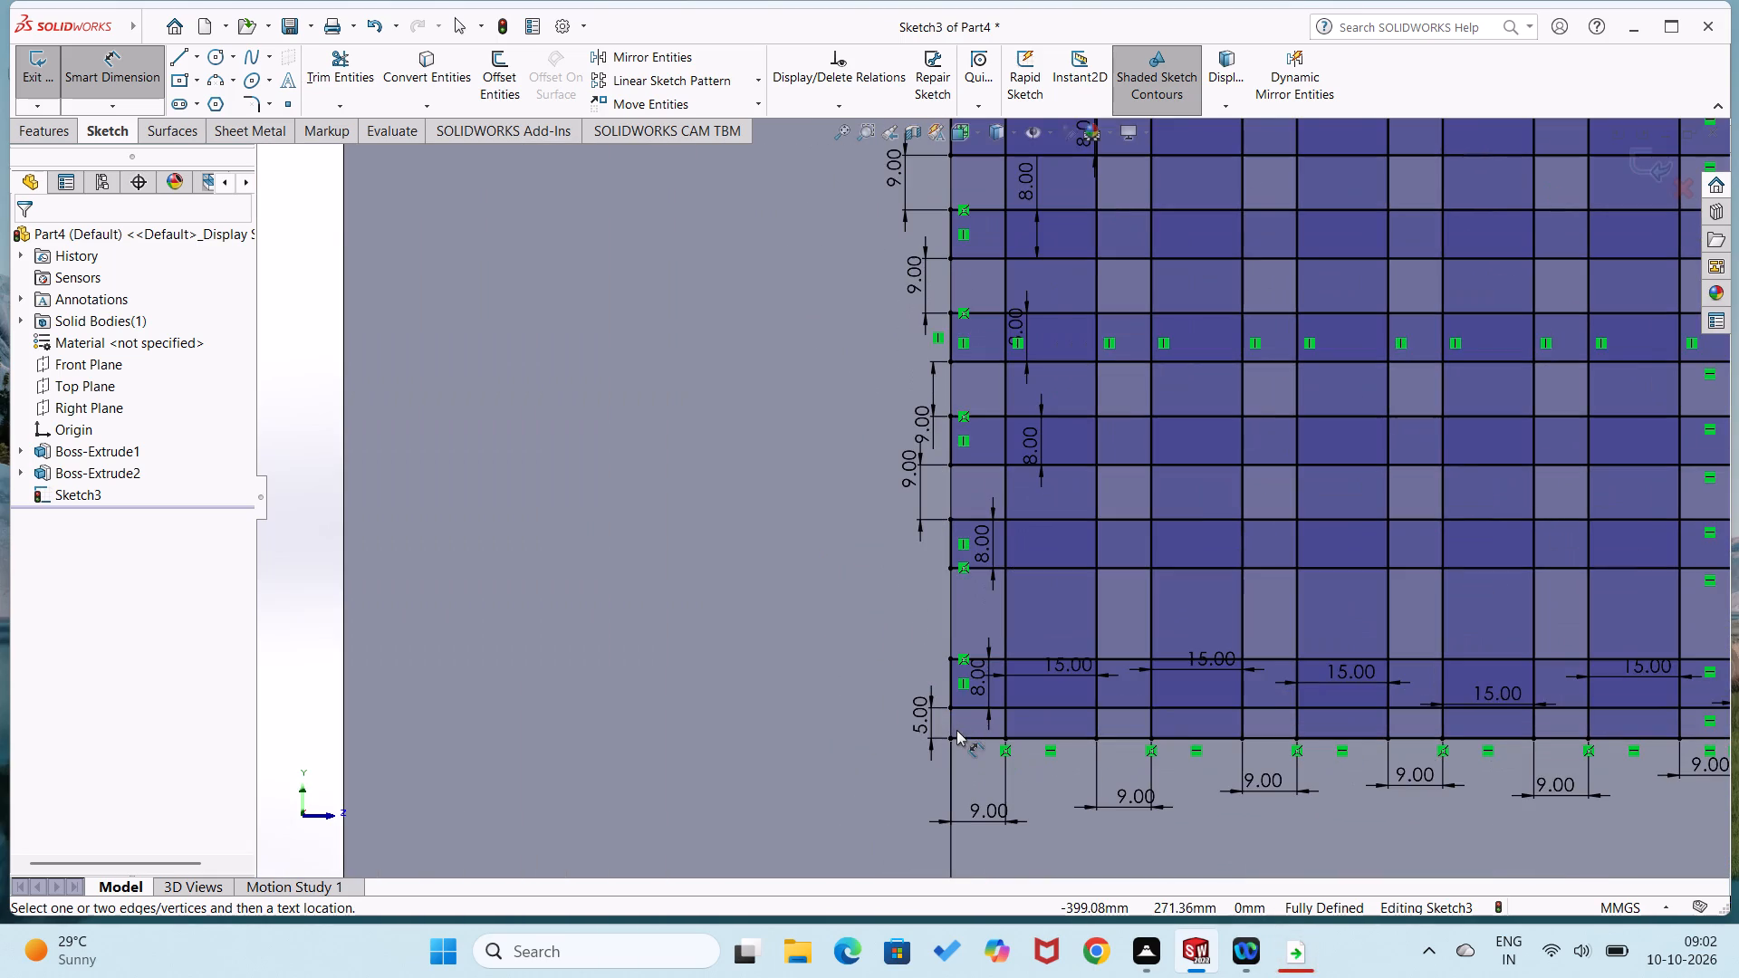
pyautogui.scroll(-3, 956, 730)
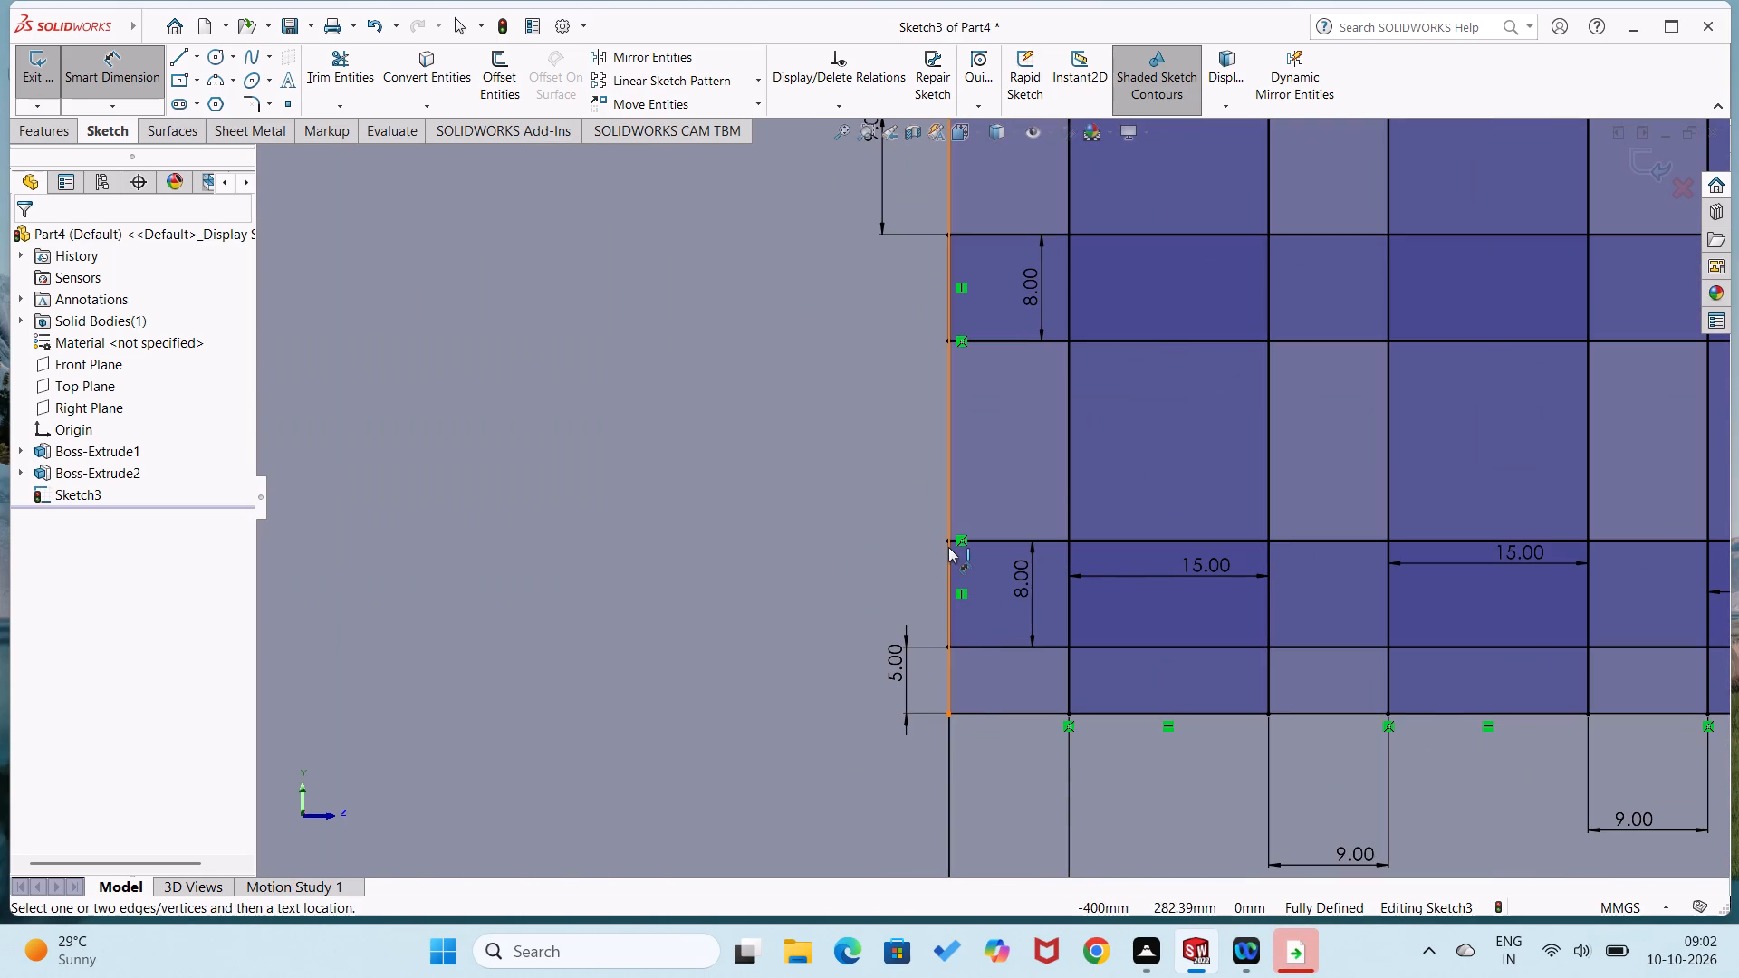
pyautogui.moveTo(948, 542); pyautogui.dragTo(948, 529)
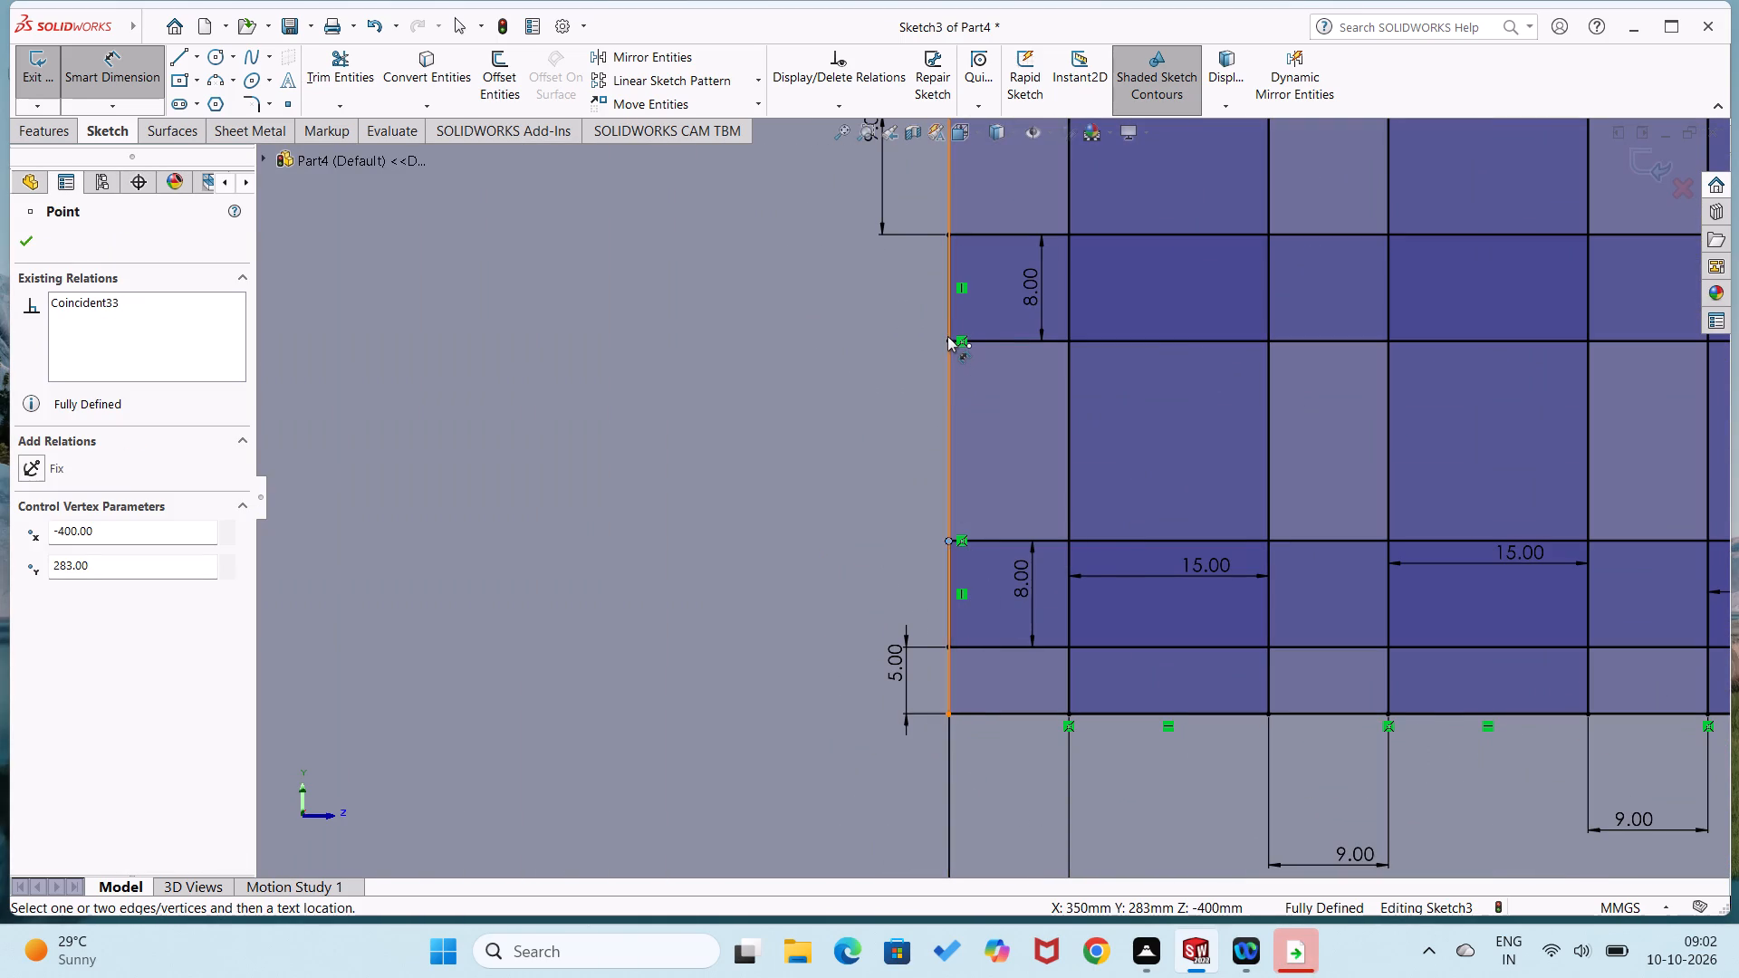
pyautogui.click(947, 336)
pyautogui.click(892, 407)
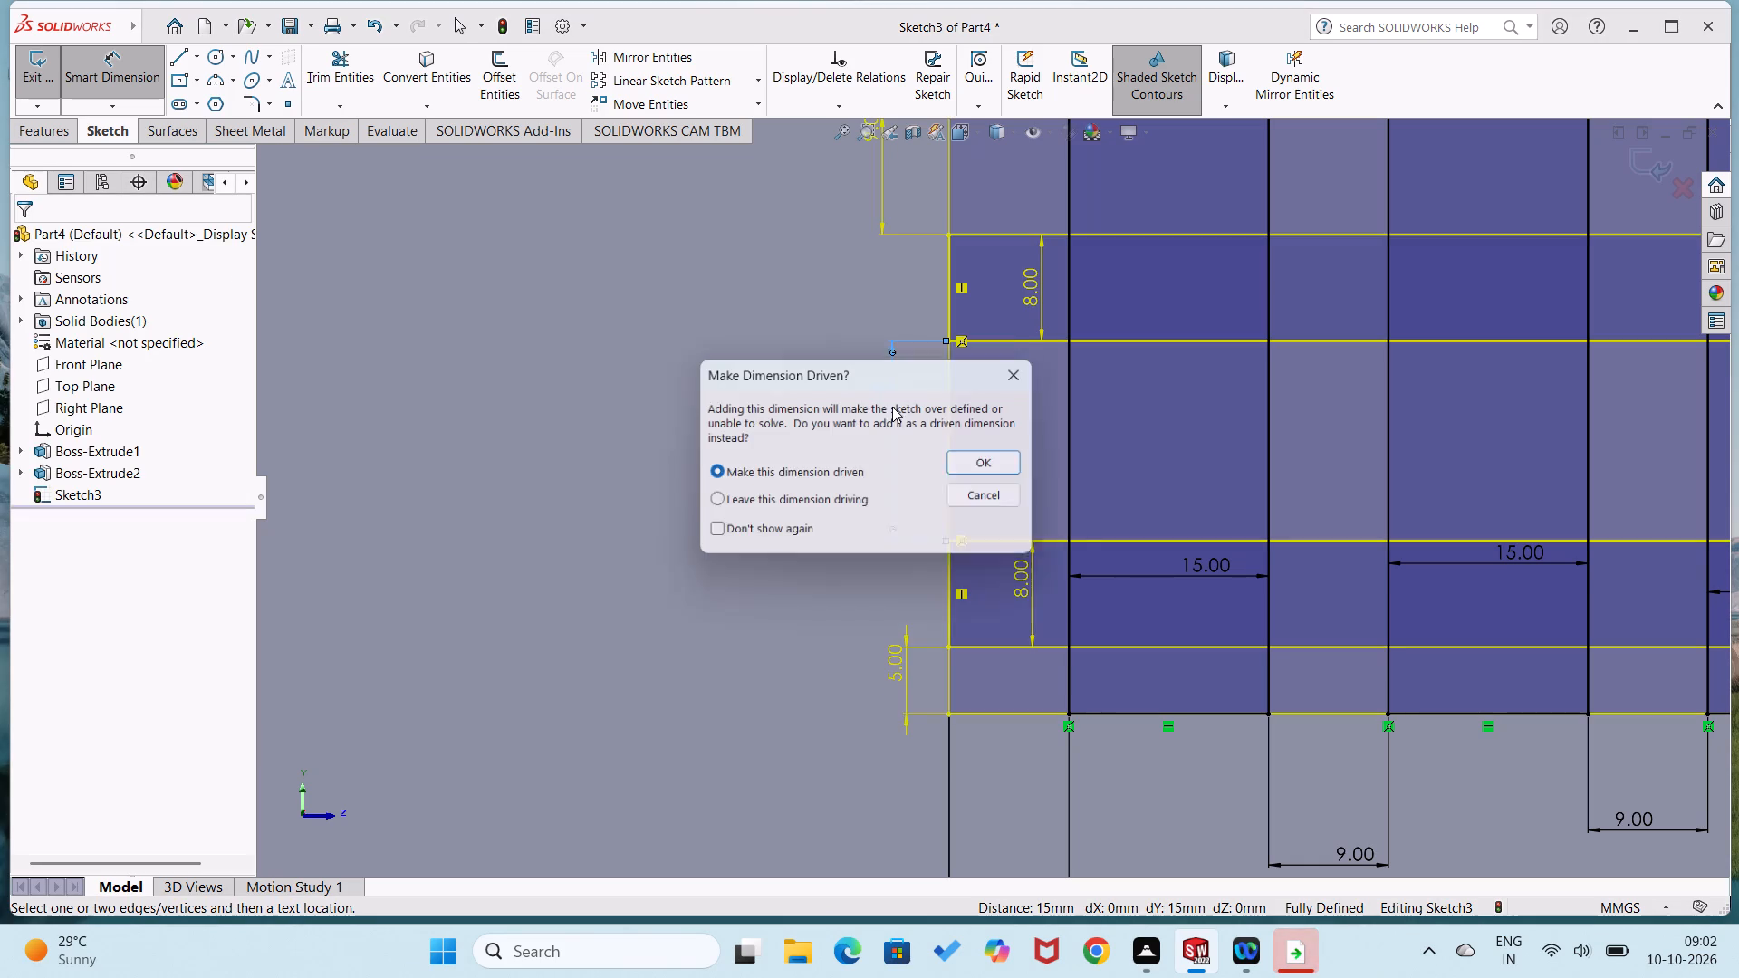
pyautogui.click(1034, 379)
# Delete the 5 mm dimension between the seventh horizontal rectangle and the grid's bottom edge.
pyautogui.click(906, 668)
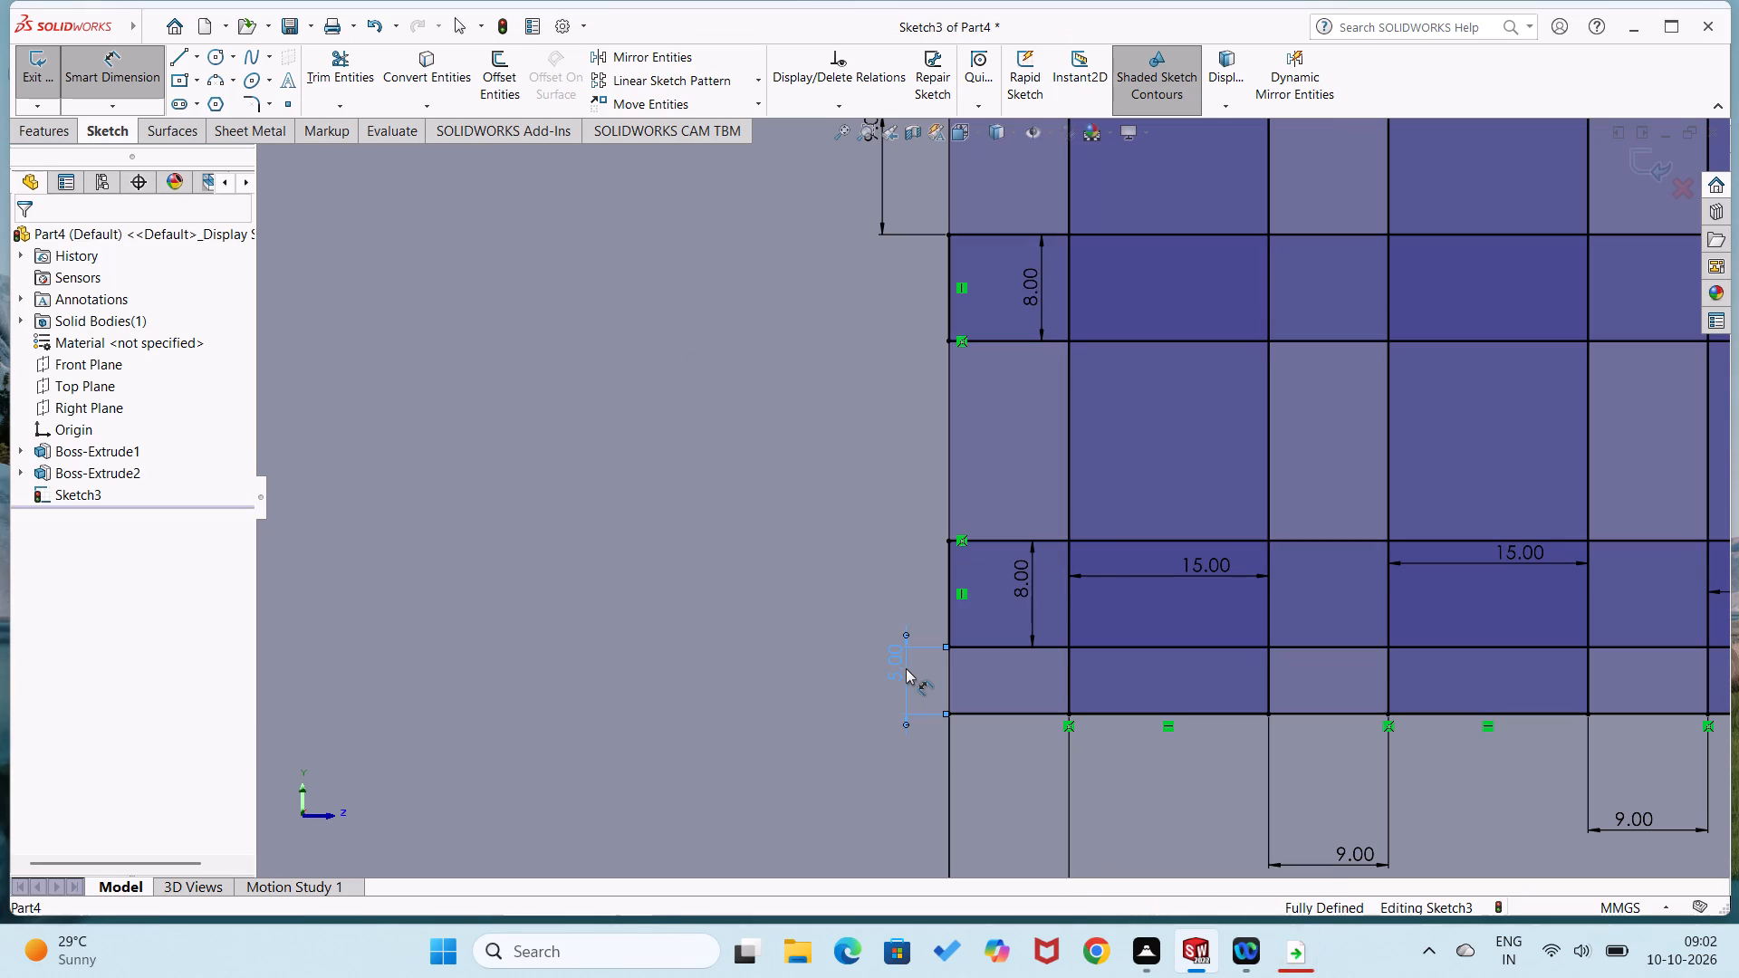
pyautogui.press('Delete')
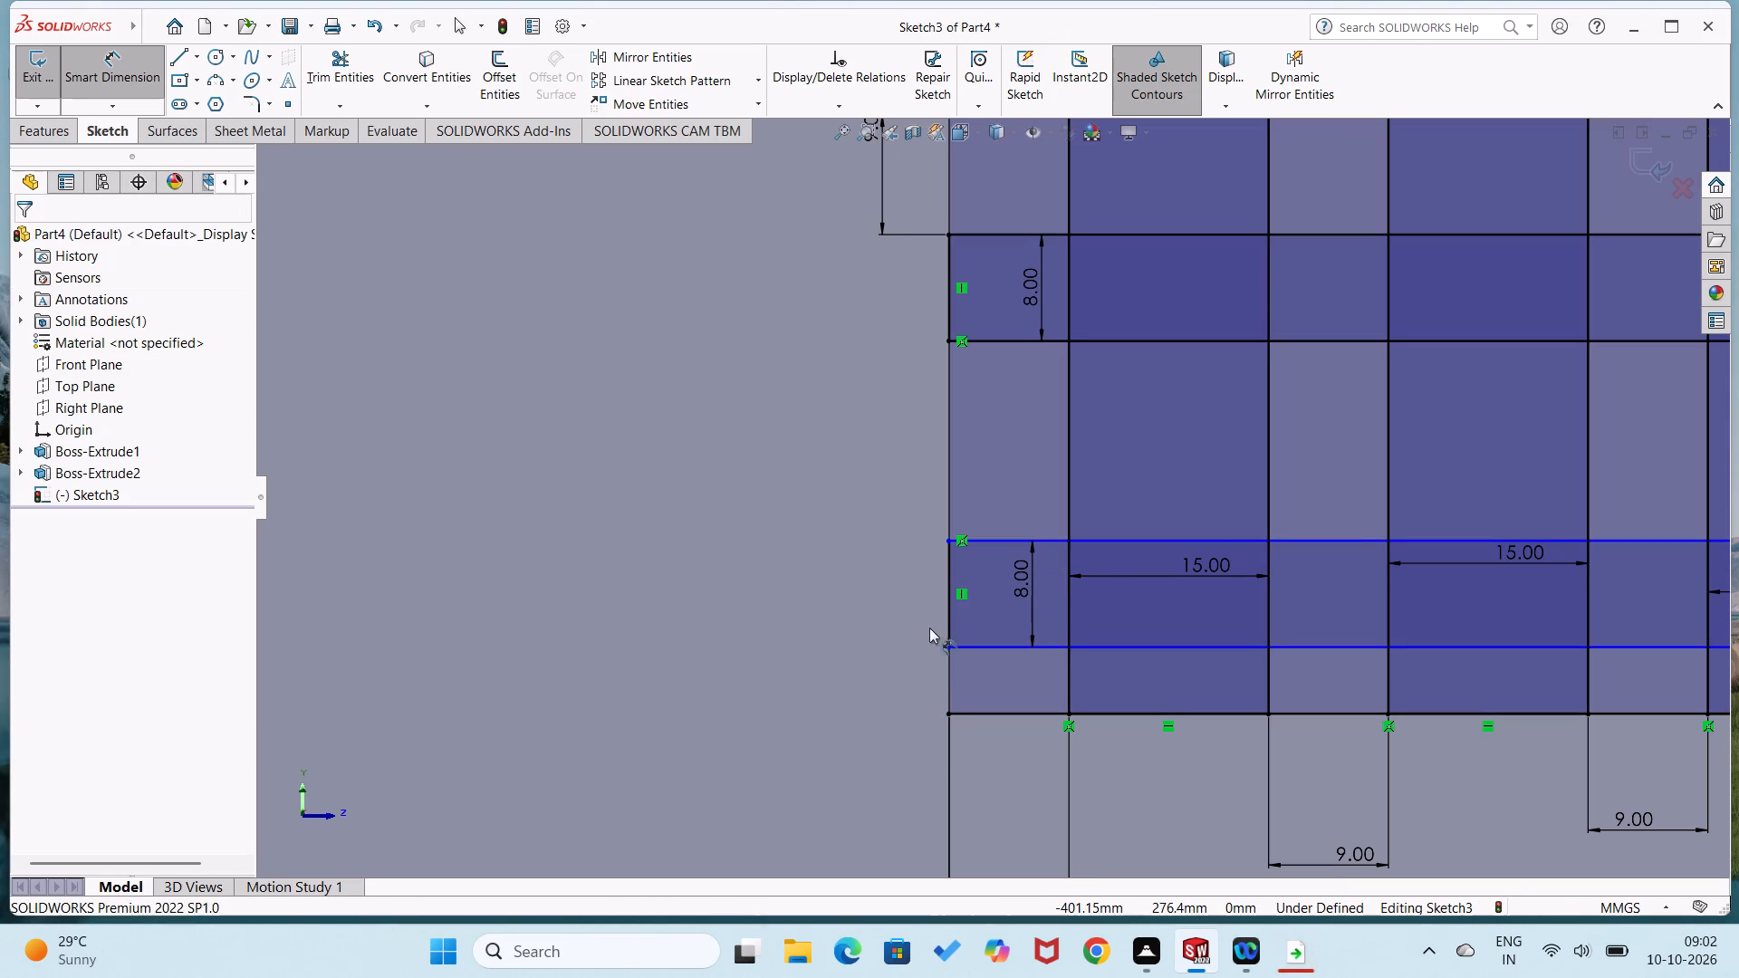
# Dimension the gap between the sixth and seventh horizontal rectangles and set it to 9 mm.
pyautogui.moveTo(831, 619); pyautogui.dragTo(842, 542, button='right')
pyautogui.moveTo(947, 539); pyautogui.dragTo(948, 530)
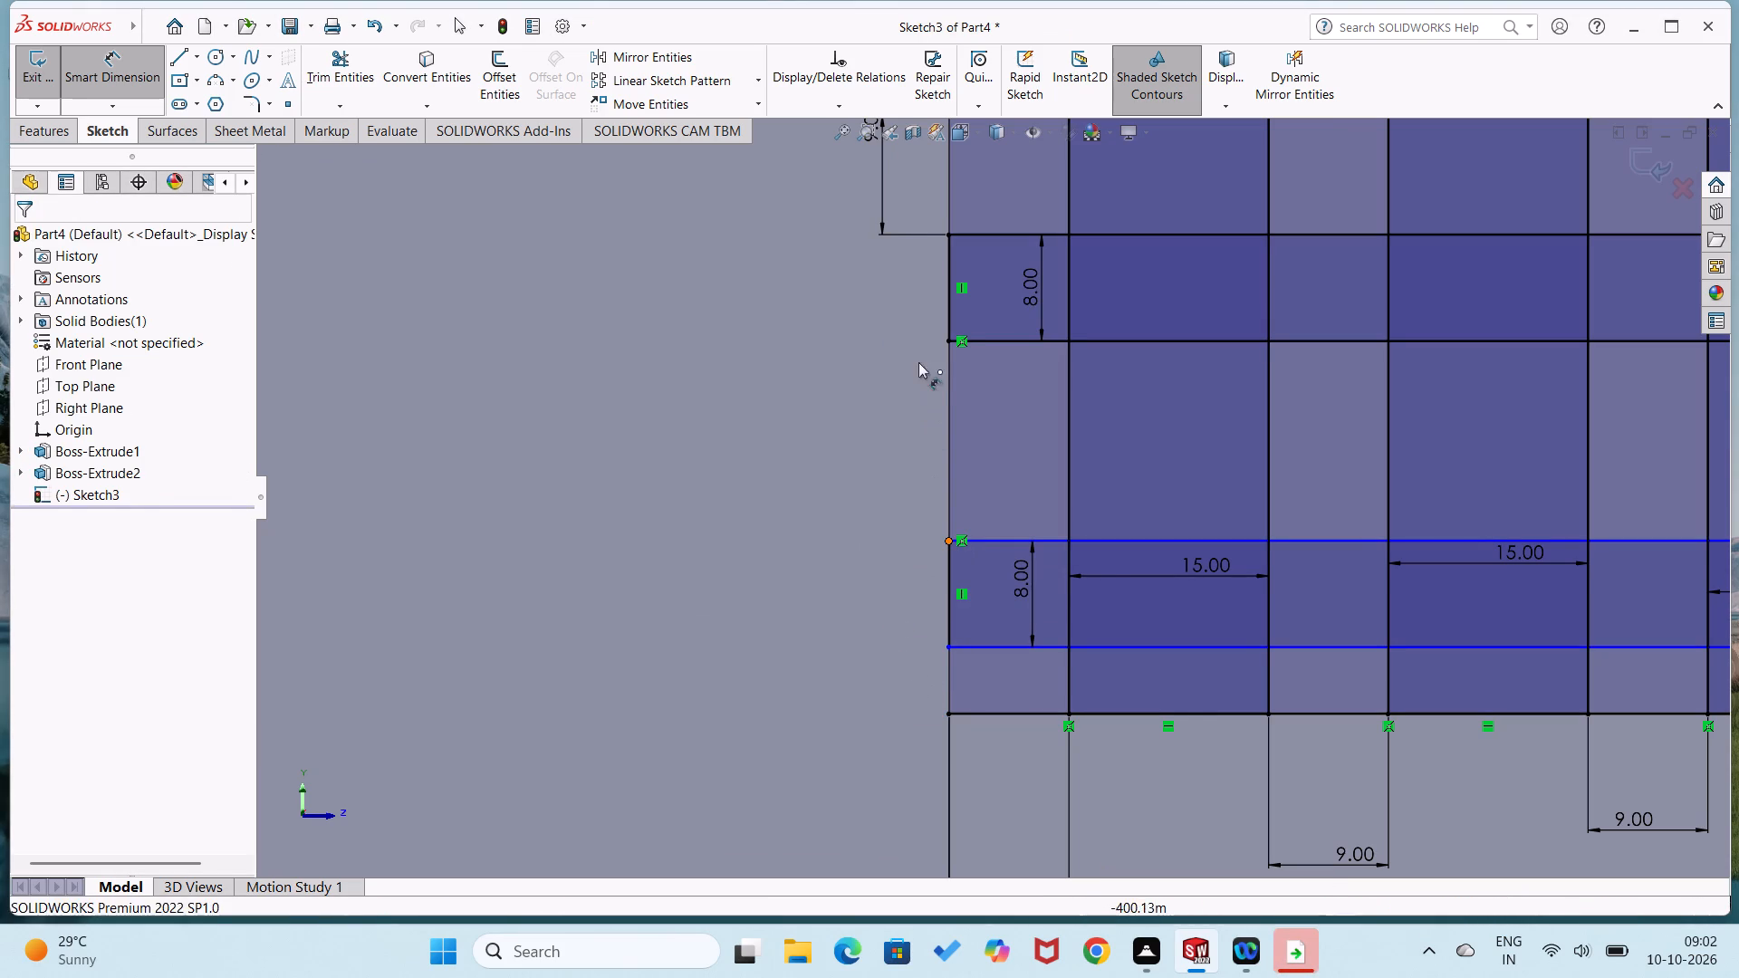
pyautogui.click(949, 344)
pyautogui.click(893, 386)
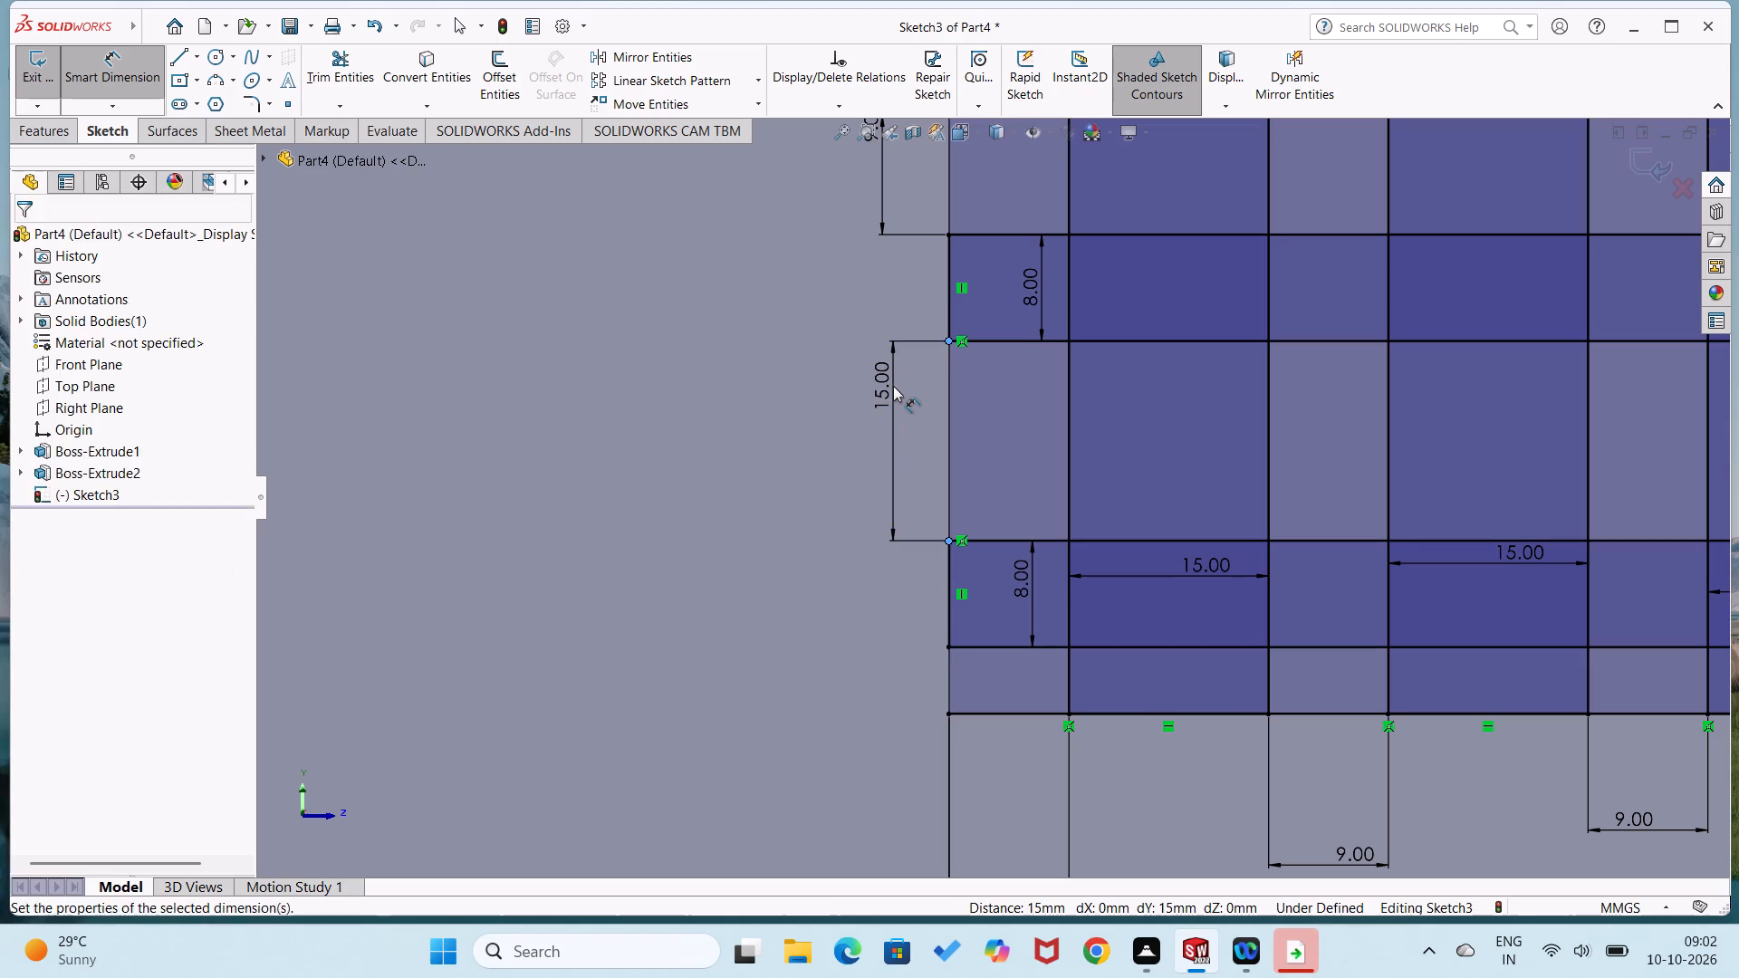
pyautogui.press('9')
pyautogui.press('Return')
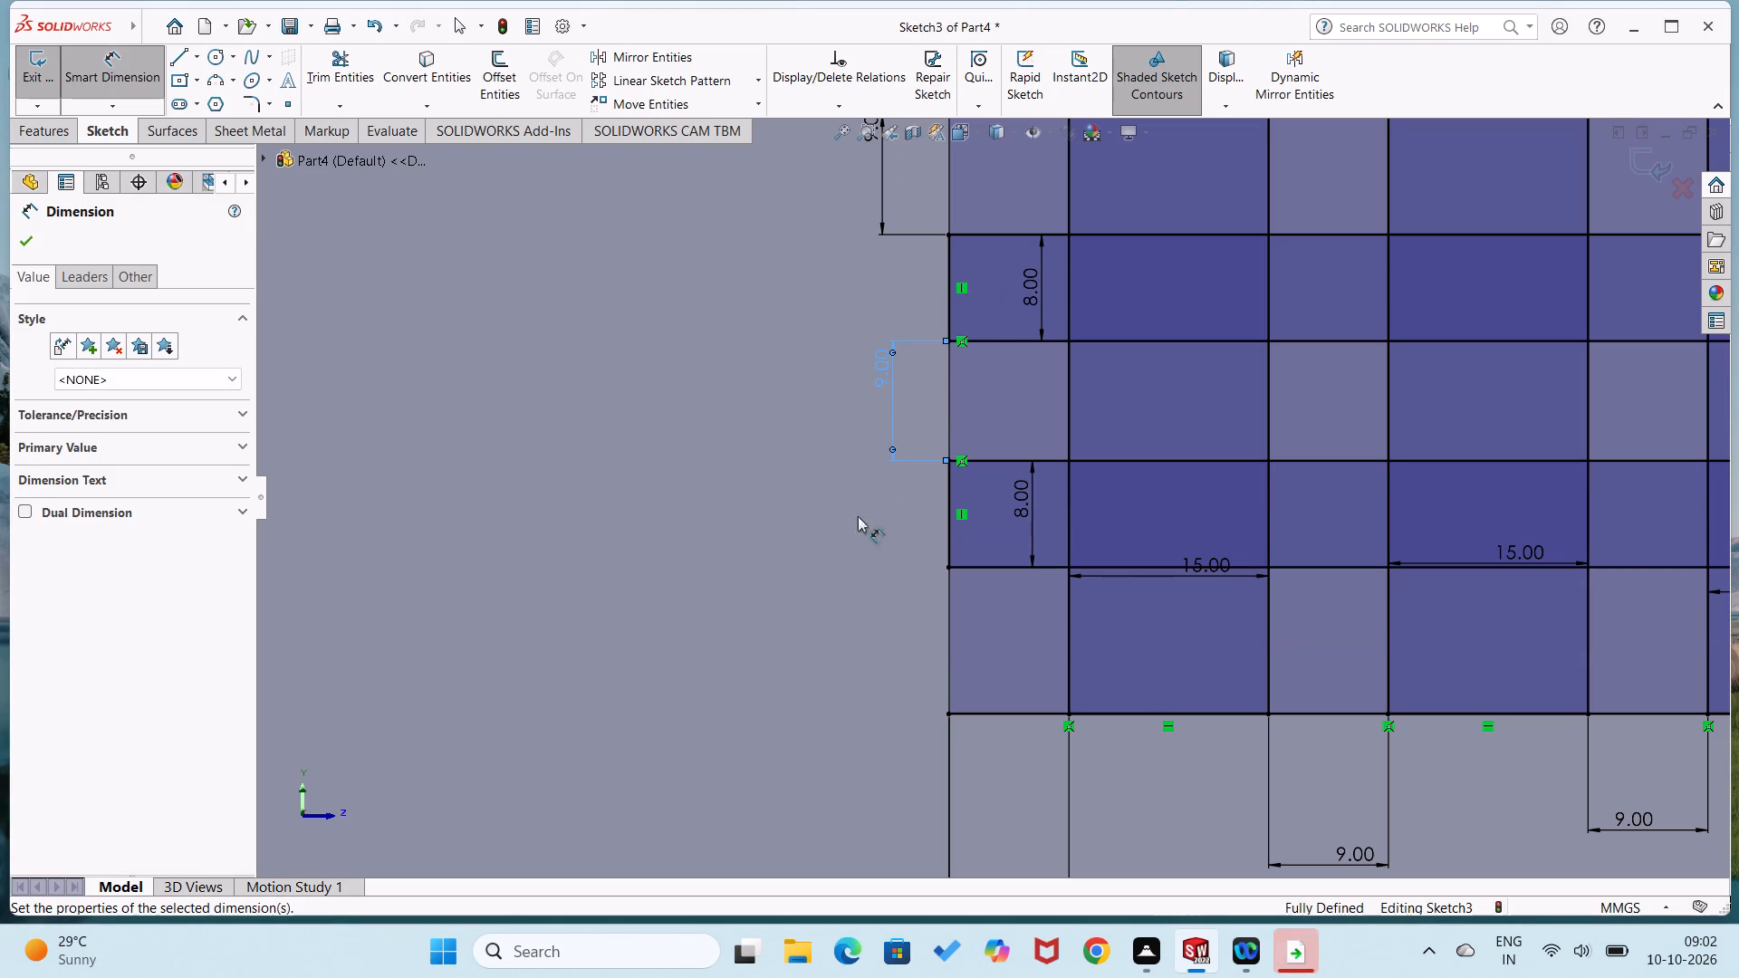
pyautogui.click(841, 540)
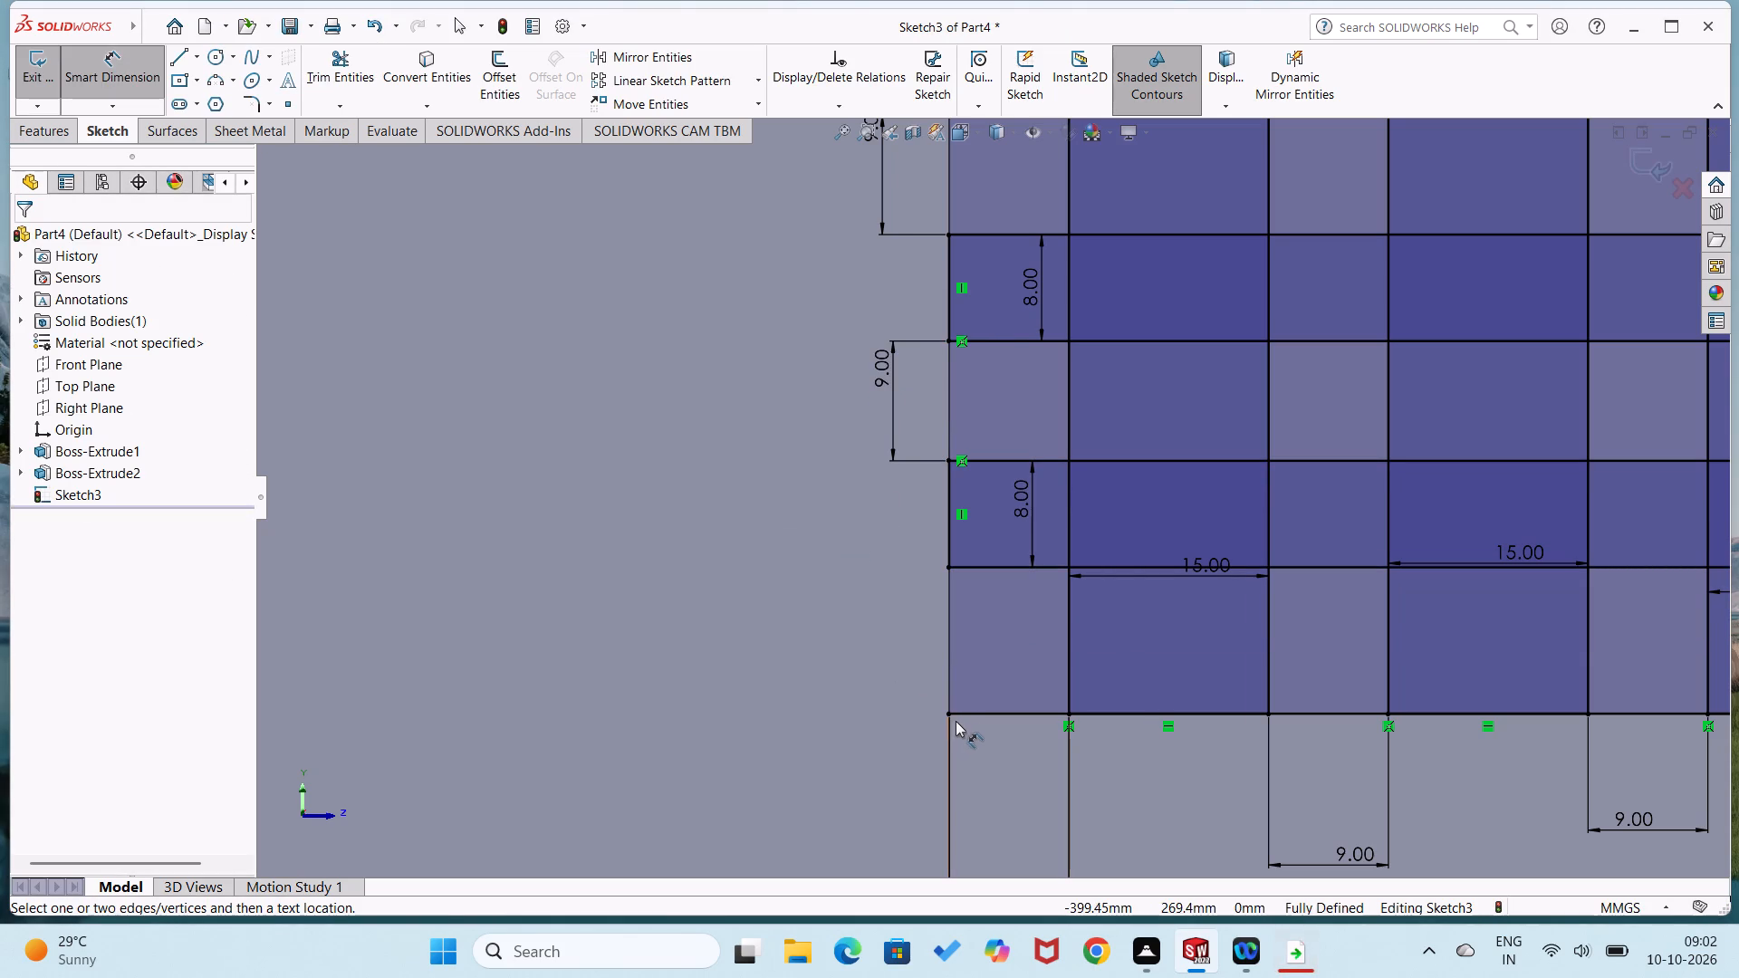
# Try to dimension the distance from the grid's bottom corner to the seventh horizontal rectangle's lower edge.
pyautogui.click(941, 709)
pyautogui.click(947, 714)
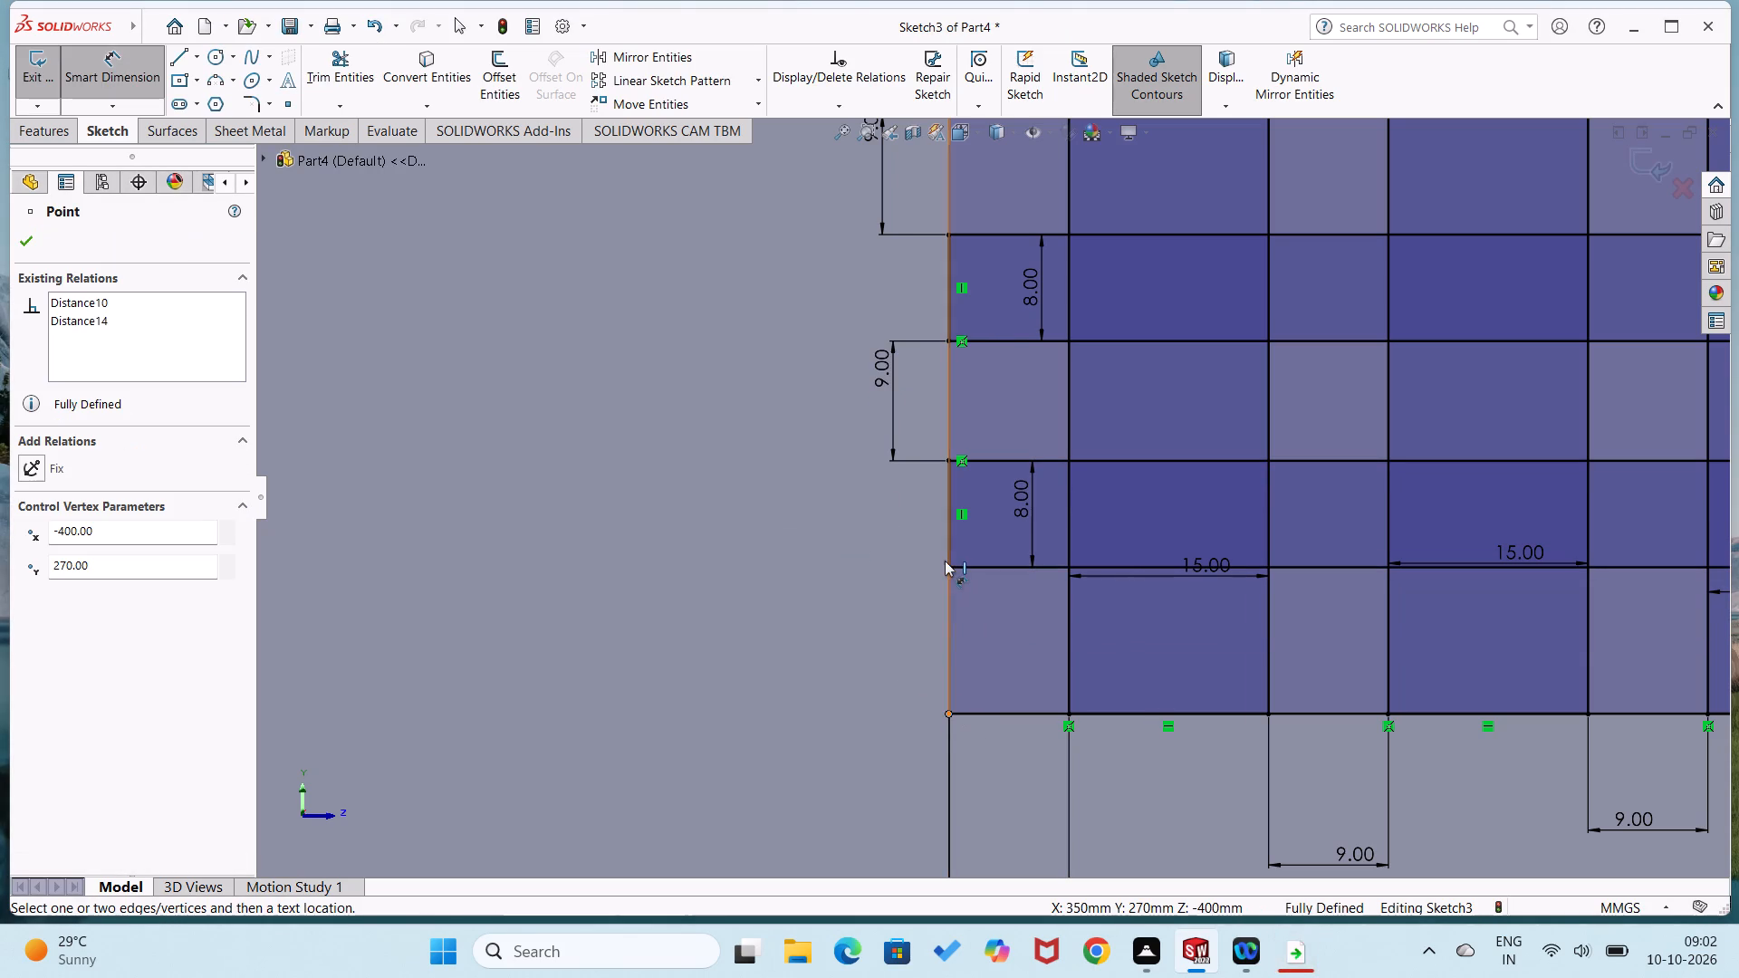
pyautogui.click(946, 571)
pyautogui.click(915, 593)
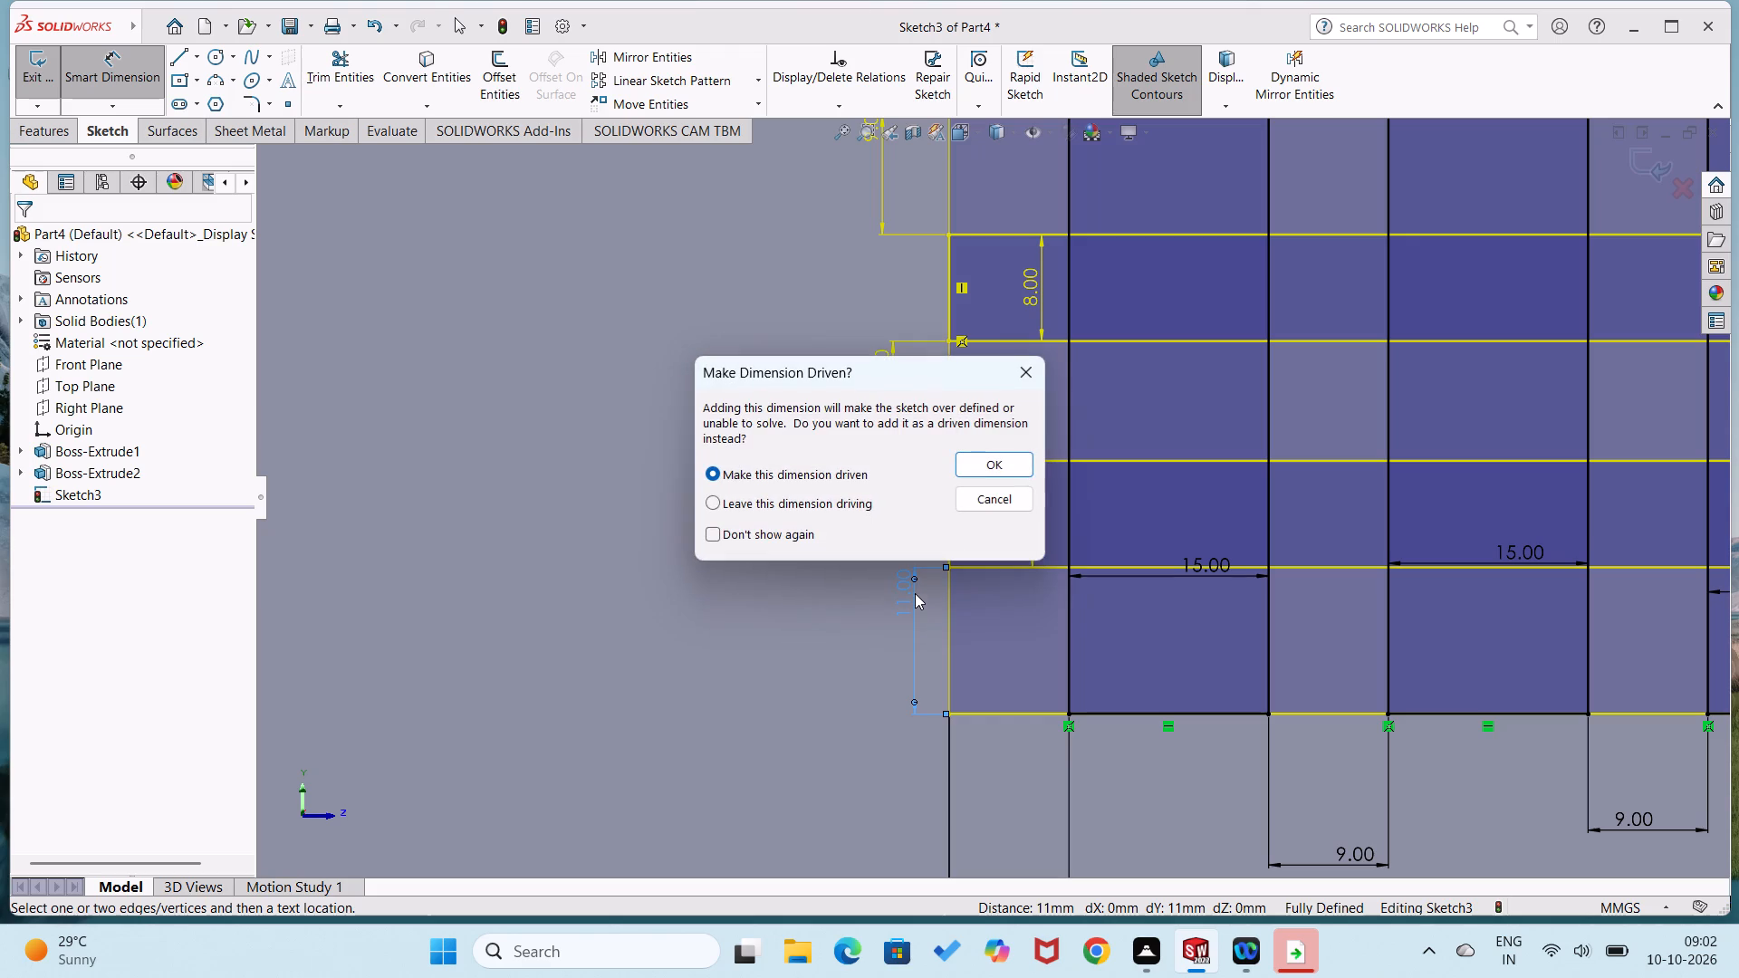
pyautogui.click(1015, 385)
# Start an Extruded Cut from the side-face sketch and pick the 165 mm rectangle adjoining the grid as a contour.
pyautogui.scroll(3, 1015, 385)
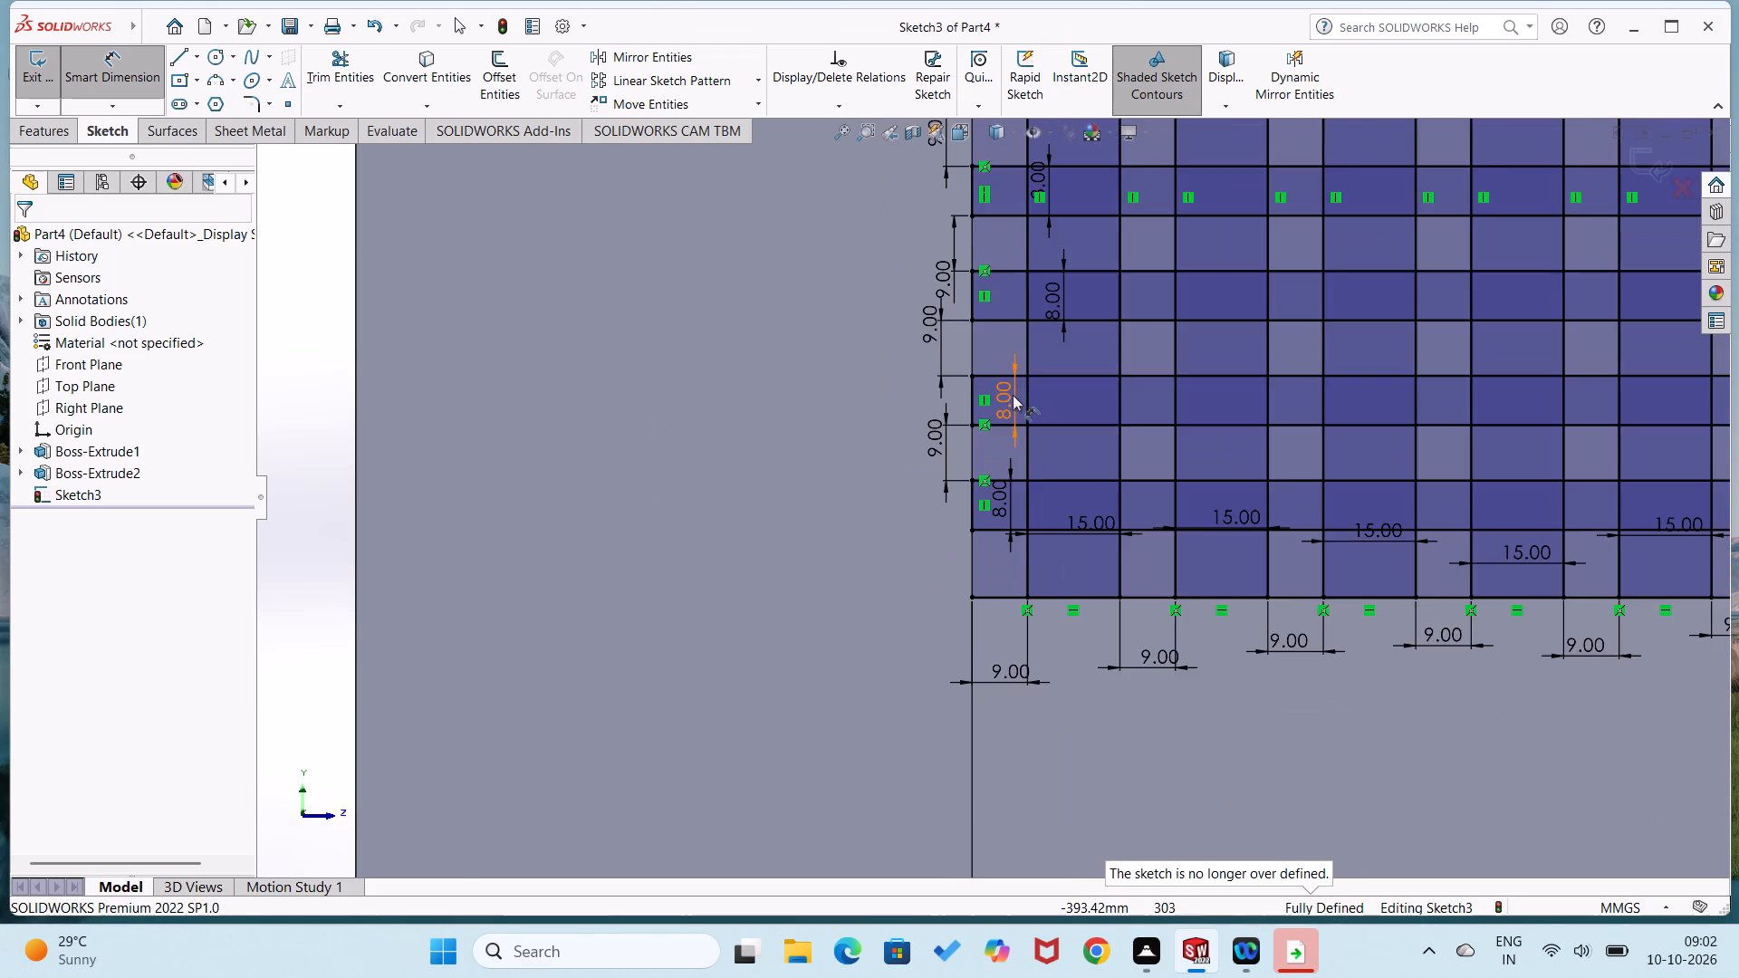
pyautogui.scroll(4, 1013, 398)
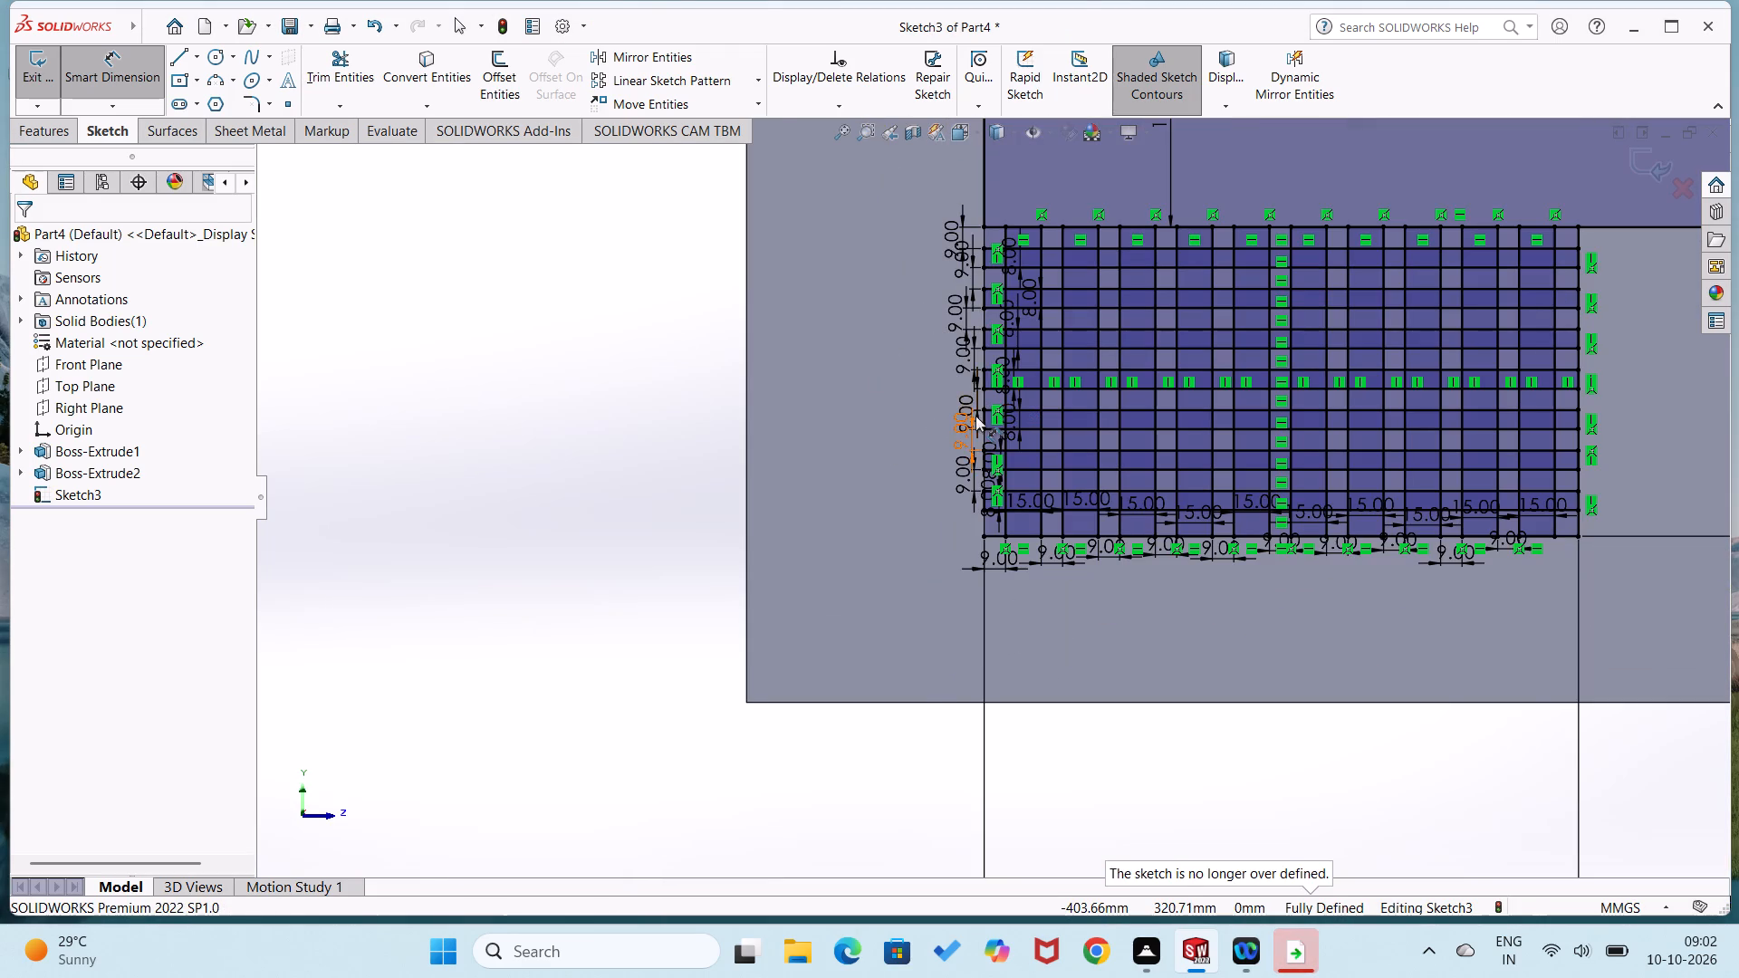
pyautogui.scroll(1, 975, 416)
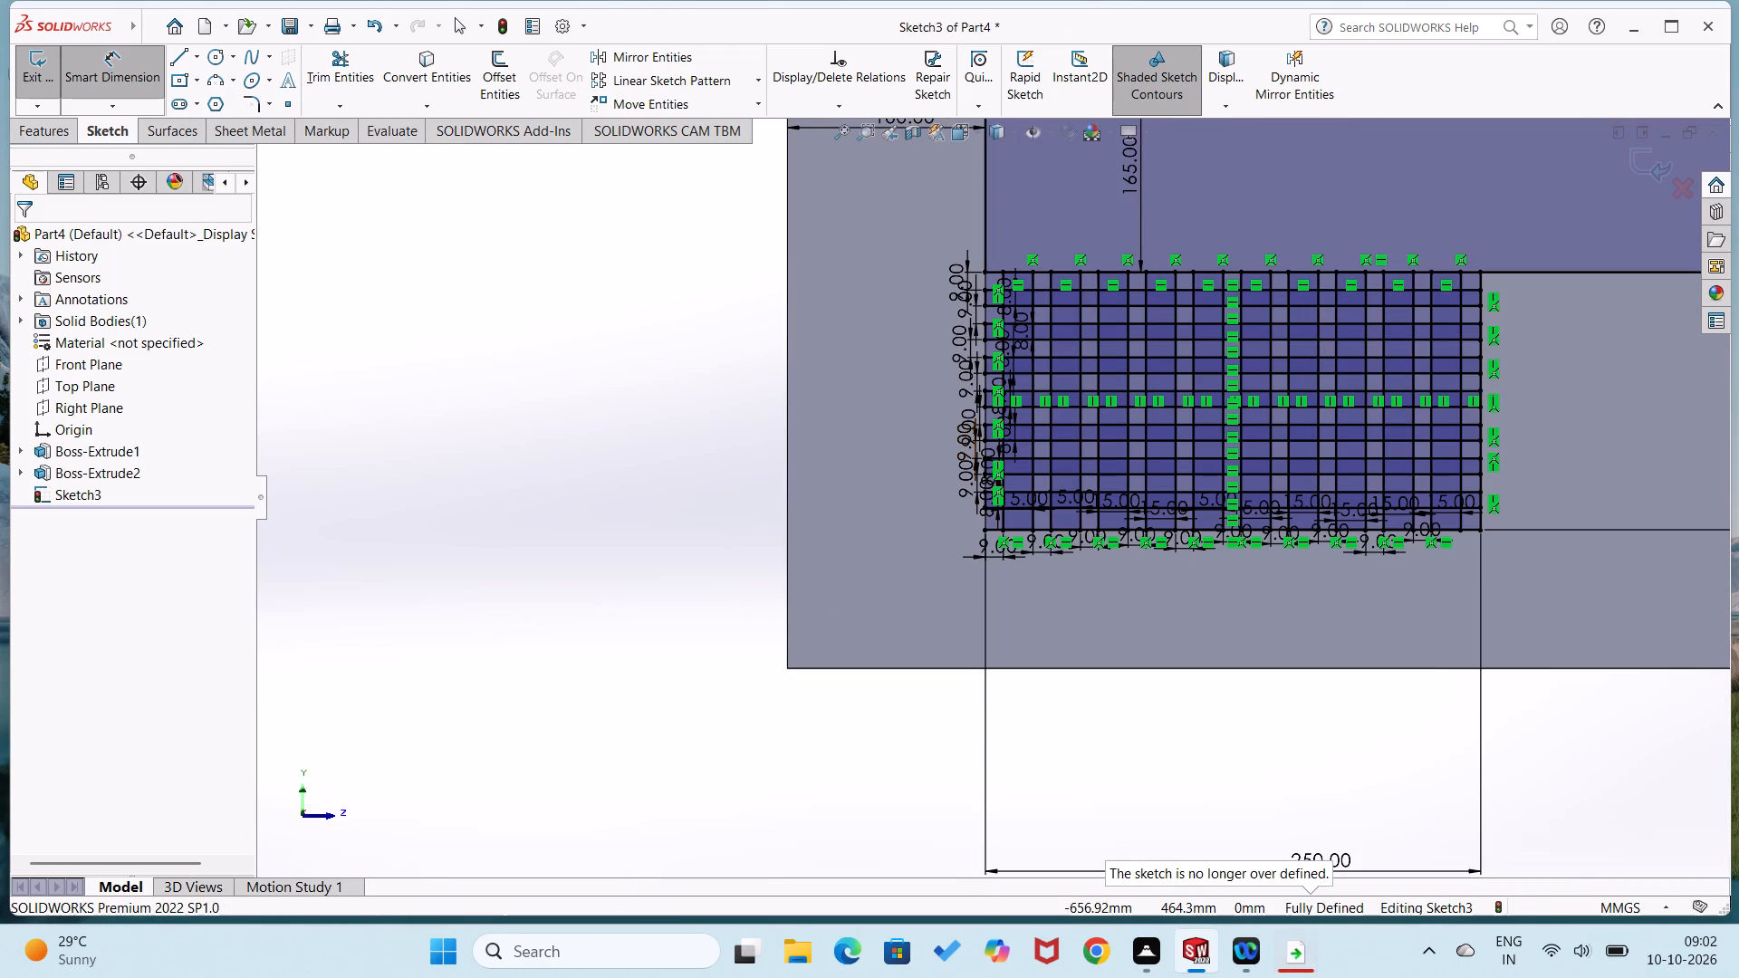
pyautogui.click(39, 129)
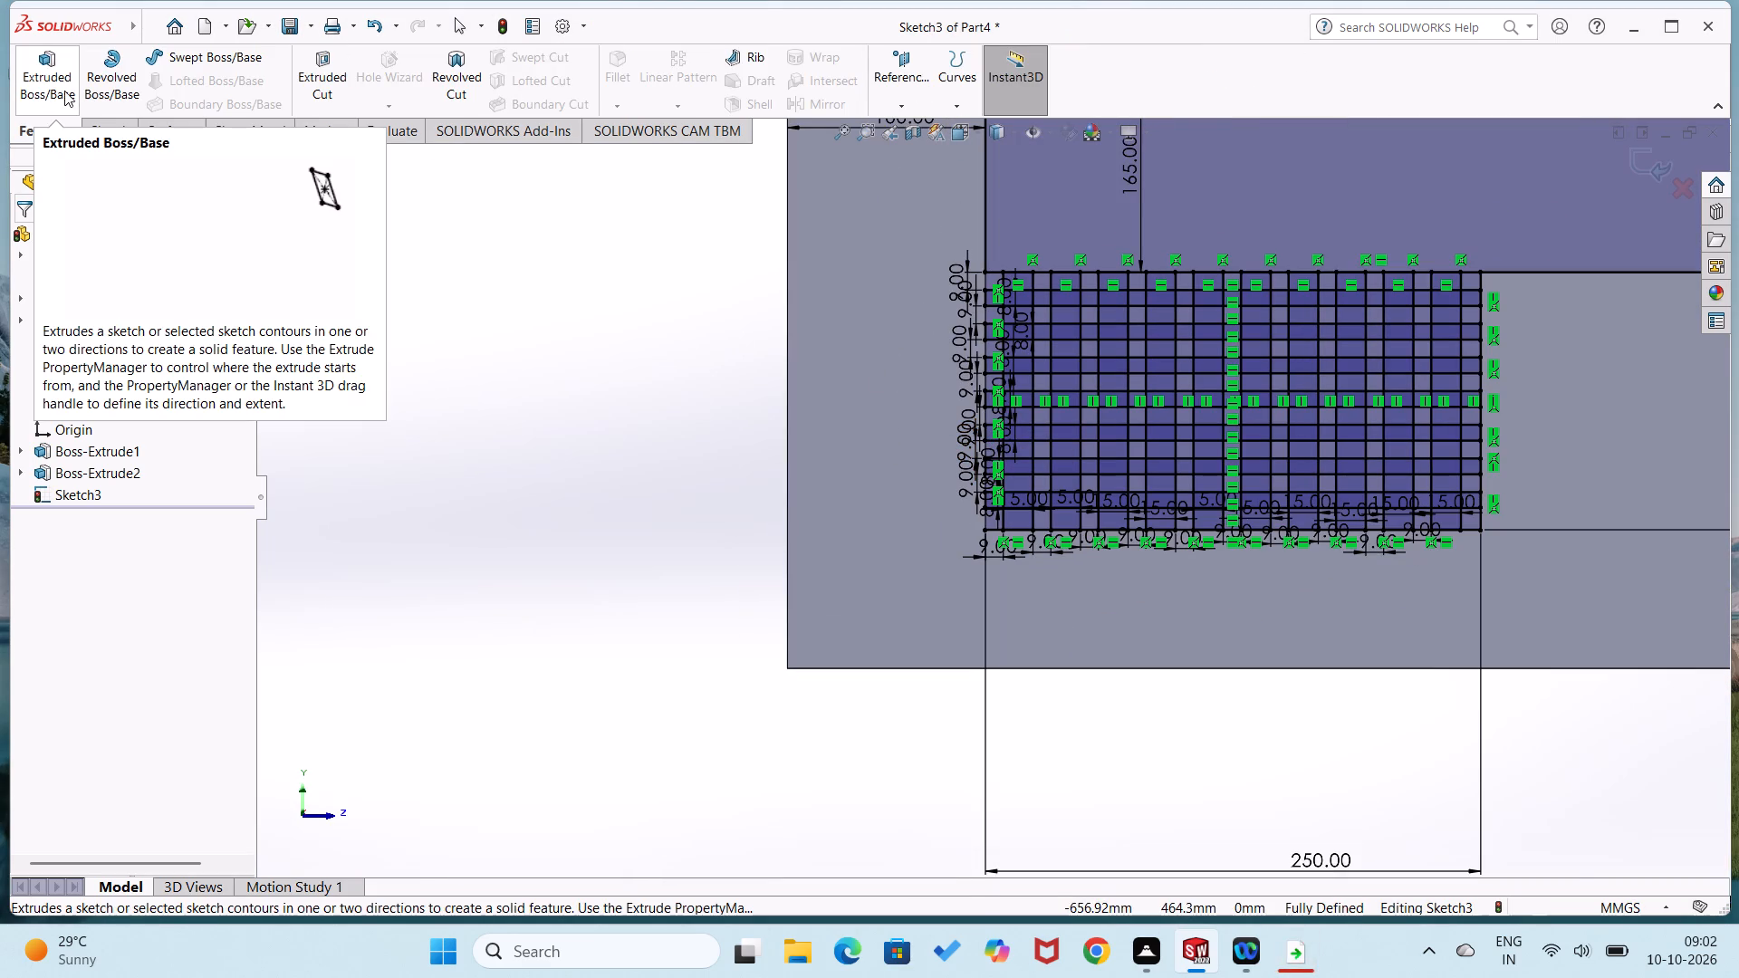
pyautogui.click(325, 81)
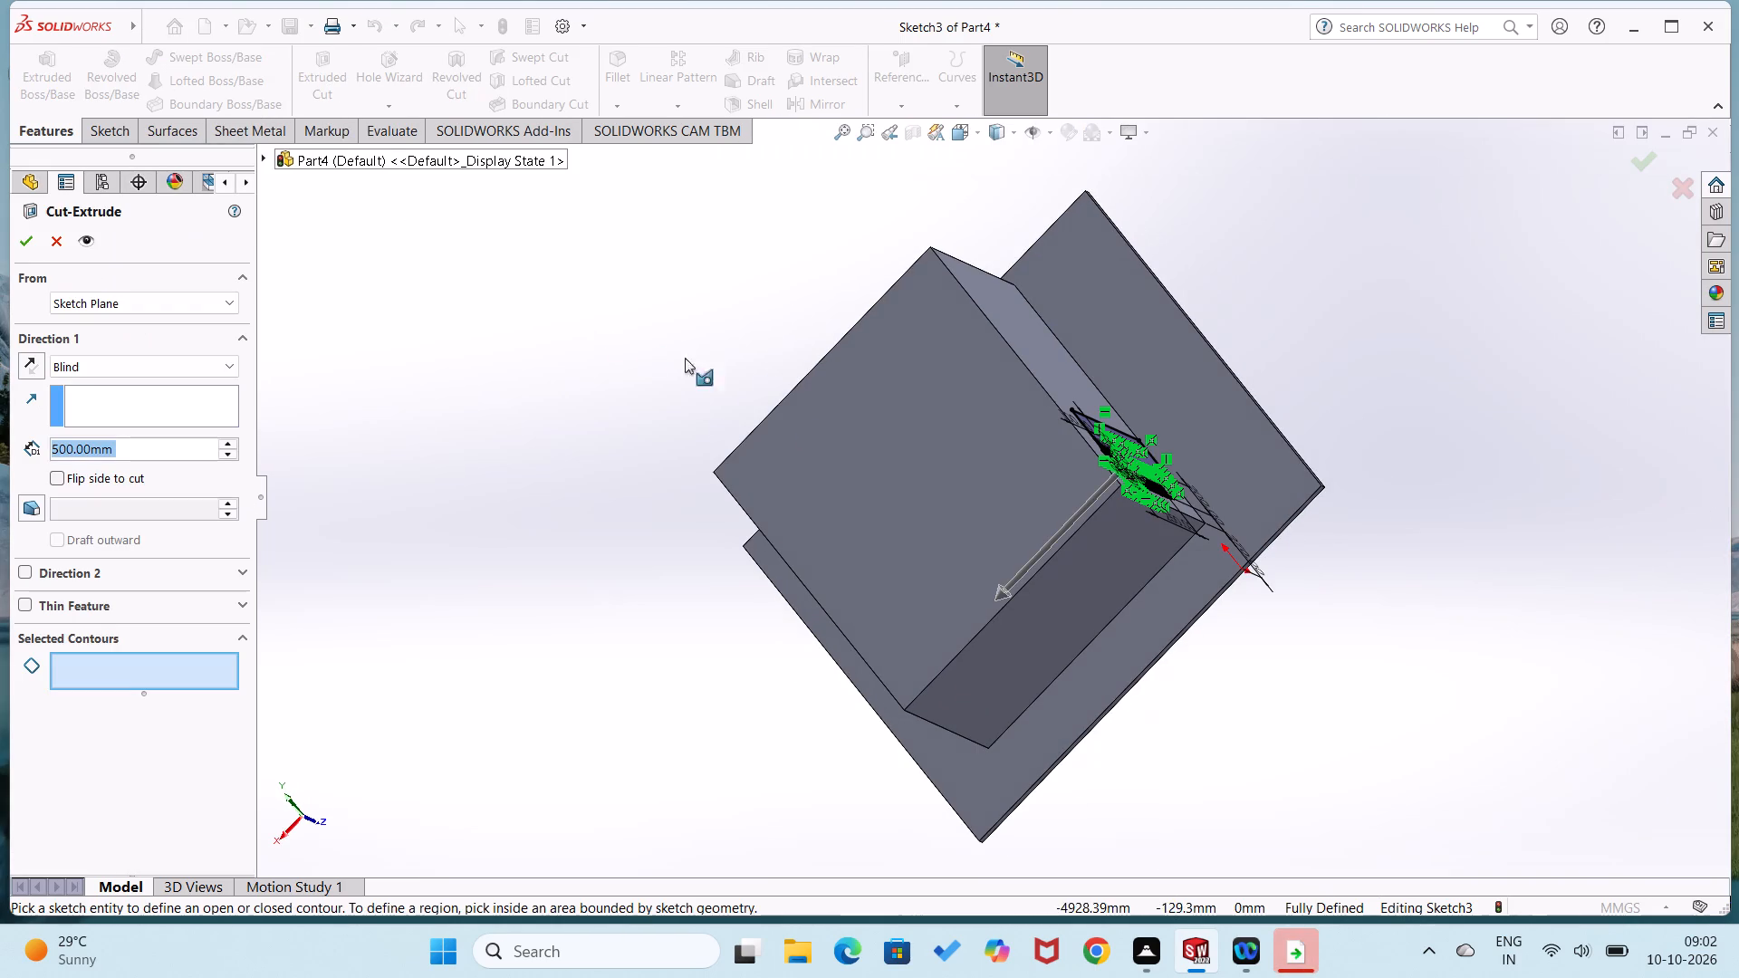
pyautogui.scroll(-4, 1245, 507)
pyautogui.moveTo(1242, 418); pyautogui.dragTo(1288, 591, button='middle')
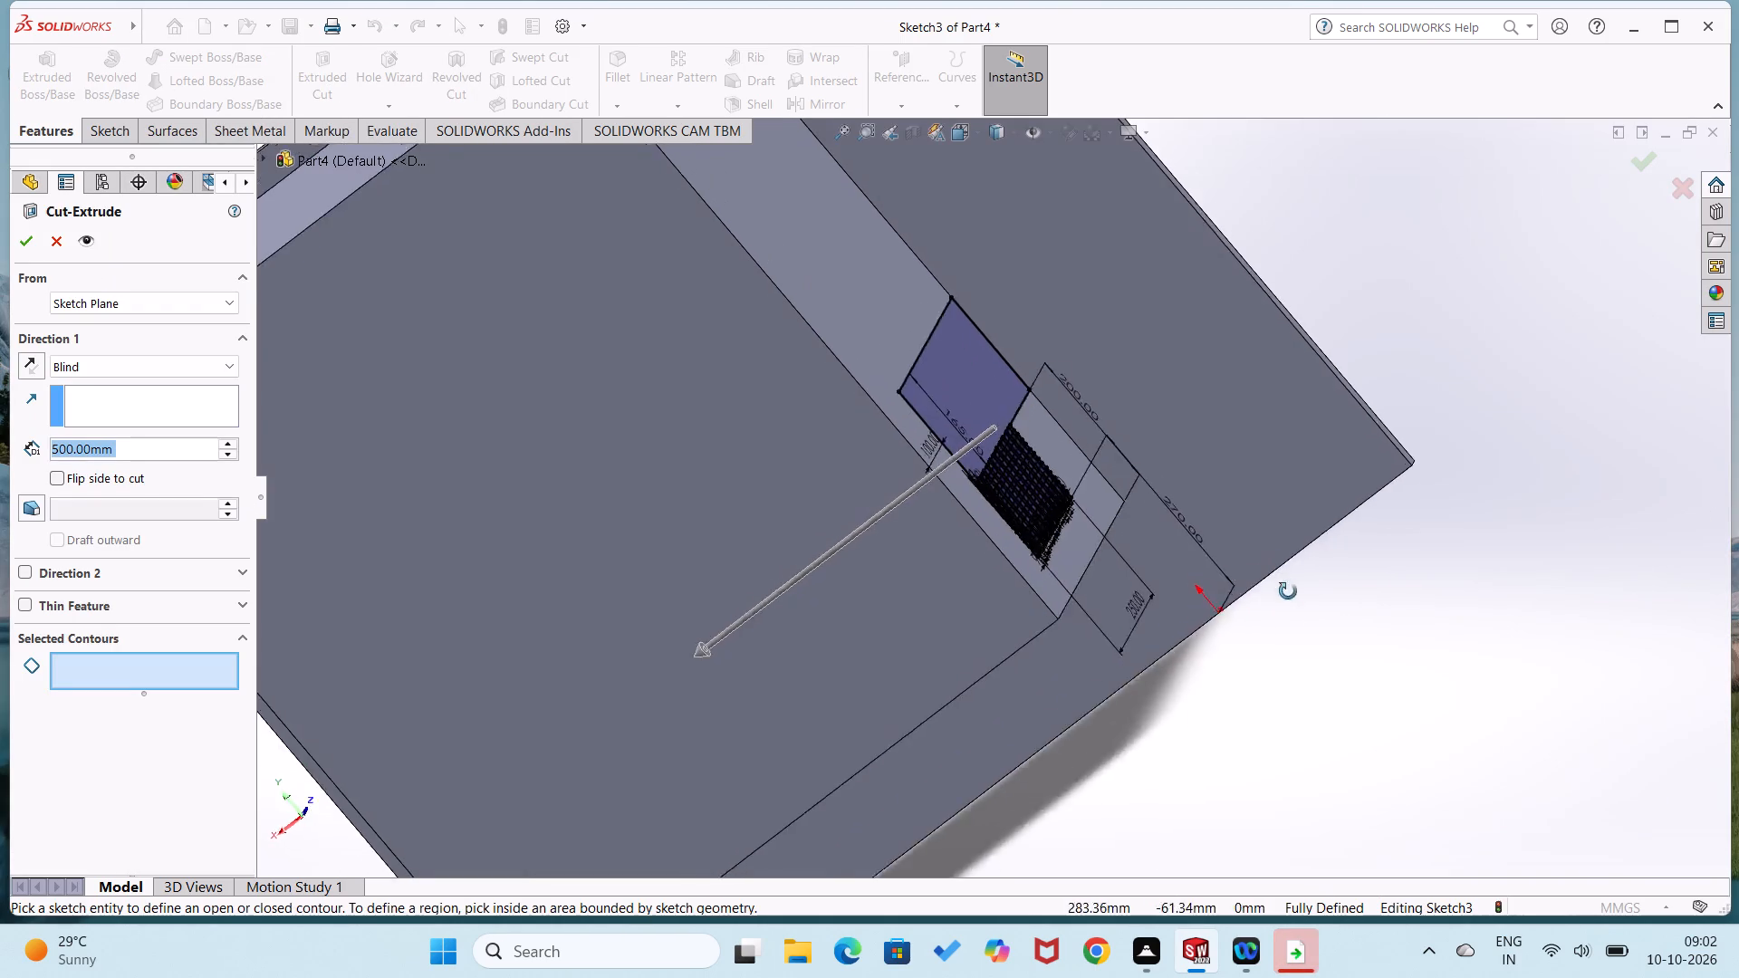
pyautogui.moveTo(1288, 591); pyautogui.dragTo(1302, 649, button='middle')
pyautogui.moveTo(1009, 559); pyautogui.dragTo(906, 627, button='middle')
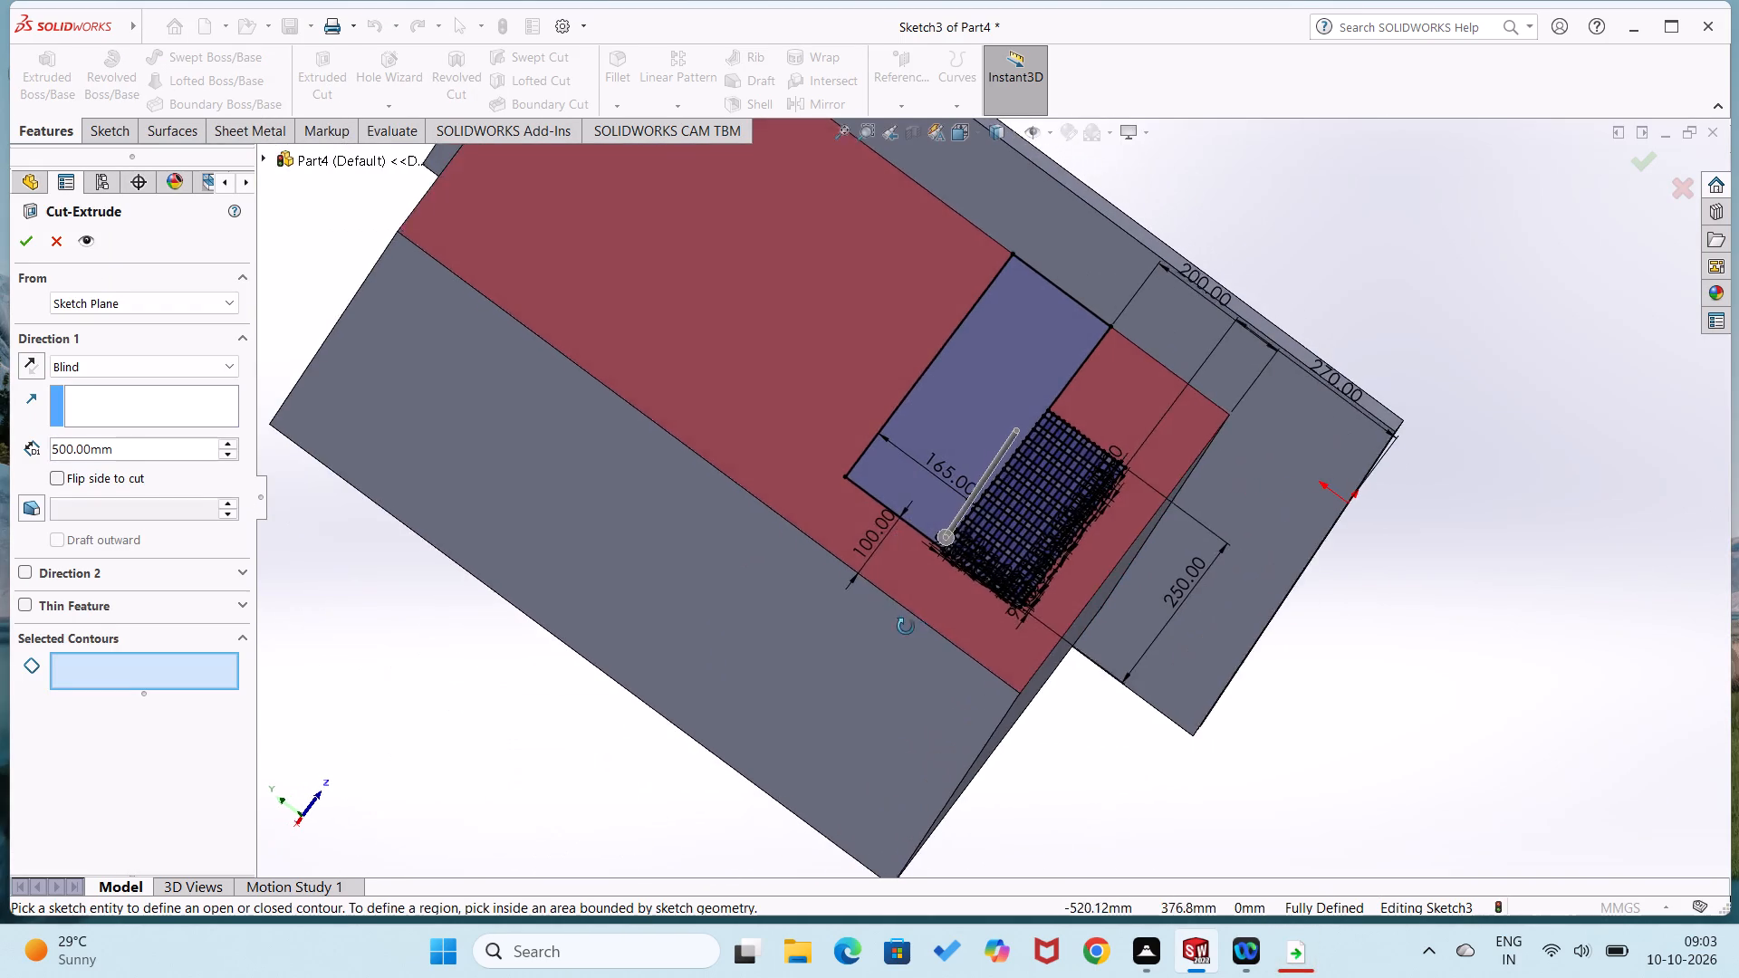
pyautogui.moveTo(906, 627); pyautogui.dragTo(907, 627, button='middle')
pyautogui.scroll(-5, 1015, 510)
pyautogui.click(937, 360)
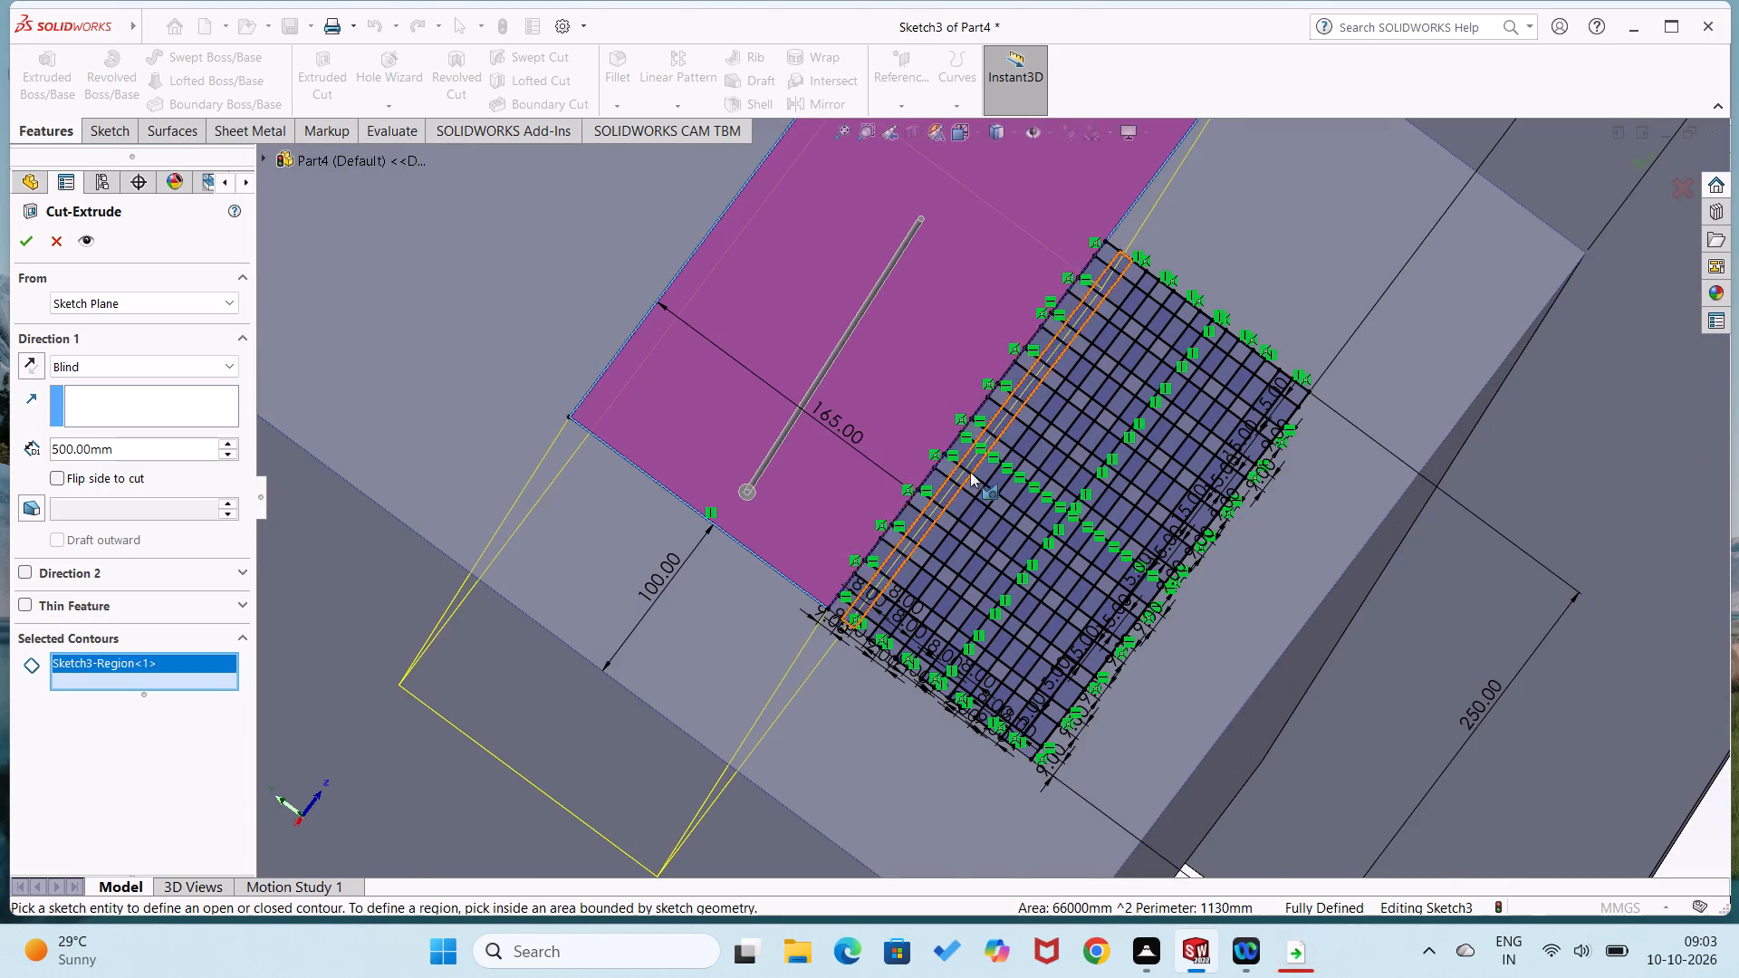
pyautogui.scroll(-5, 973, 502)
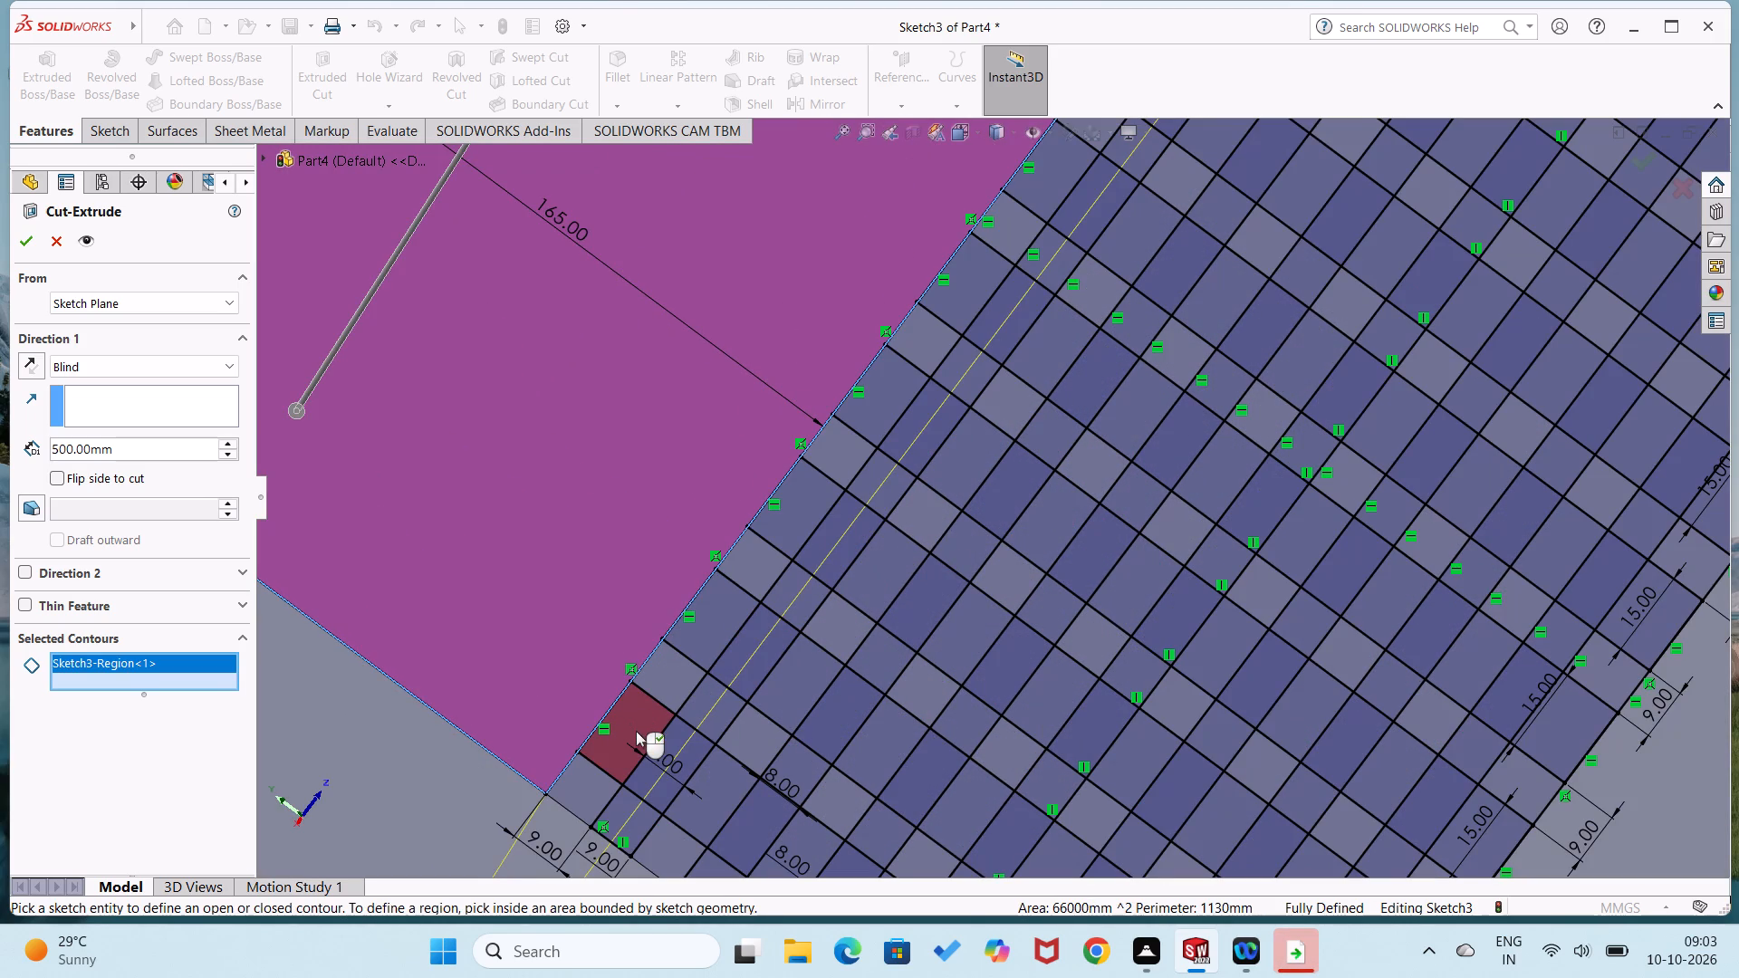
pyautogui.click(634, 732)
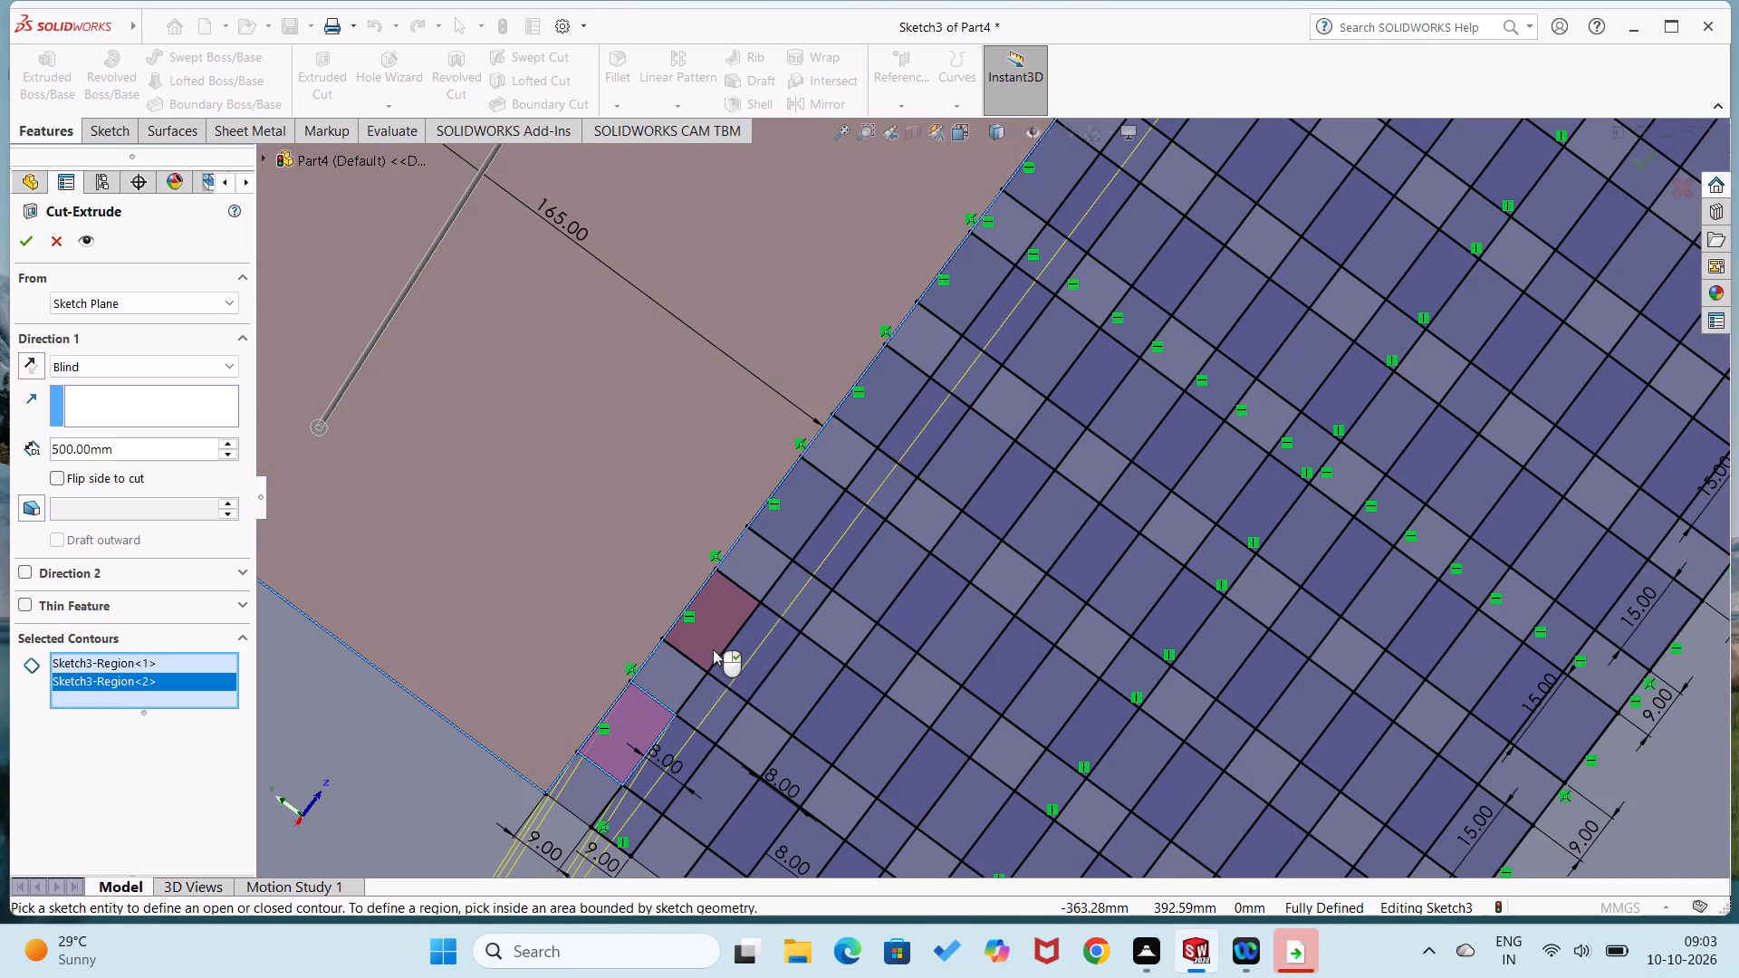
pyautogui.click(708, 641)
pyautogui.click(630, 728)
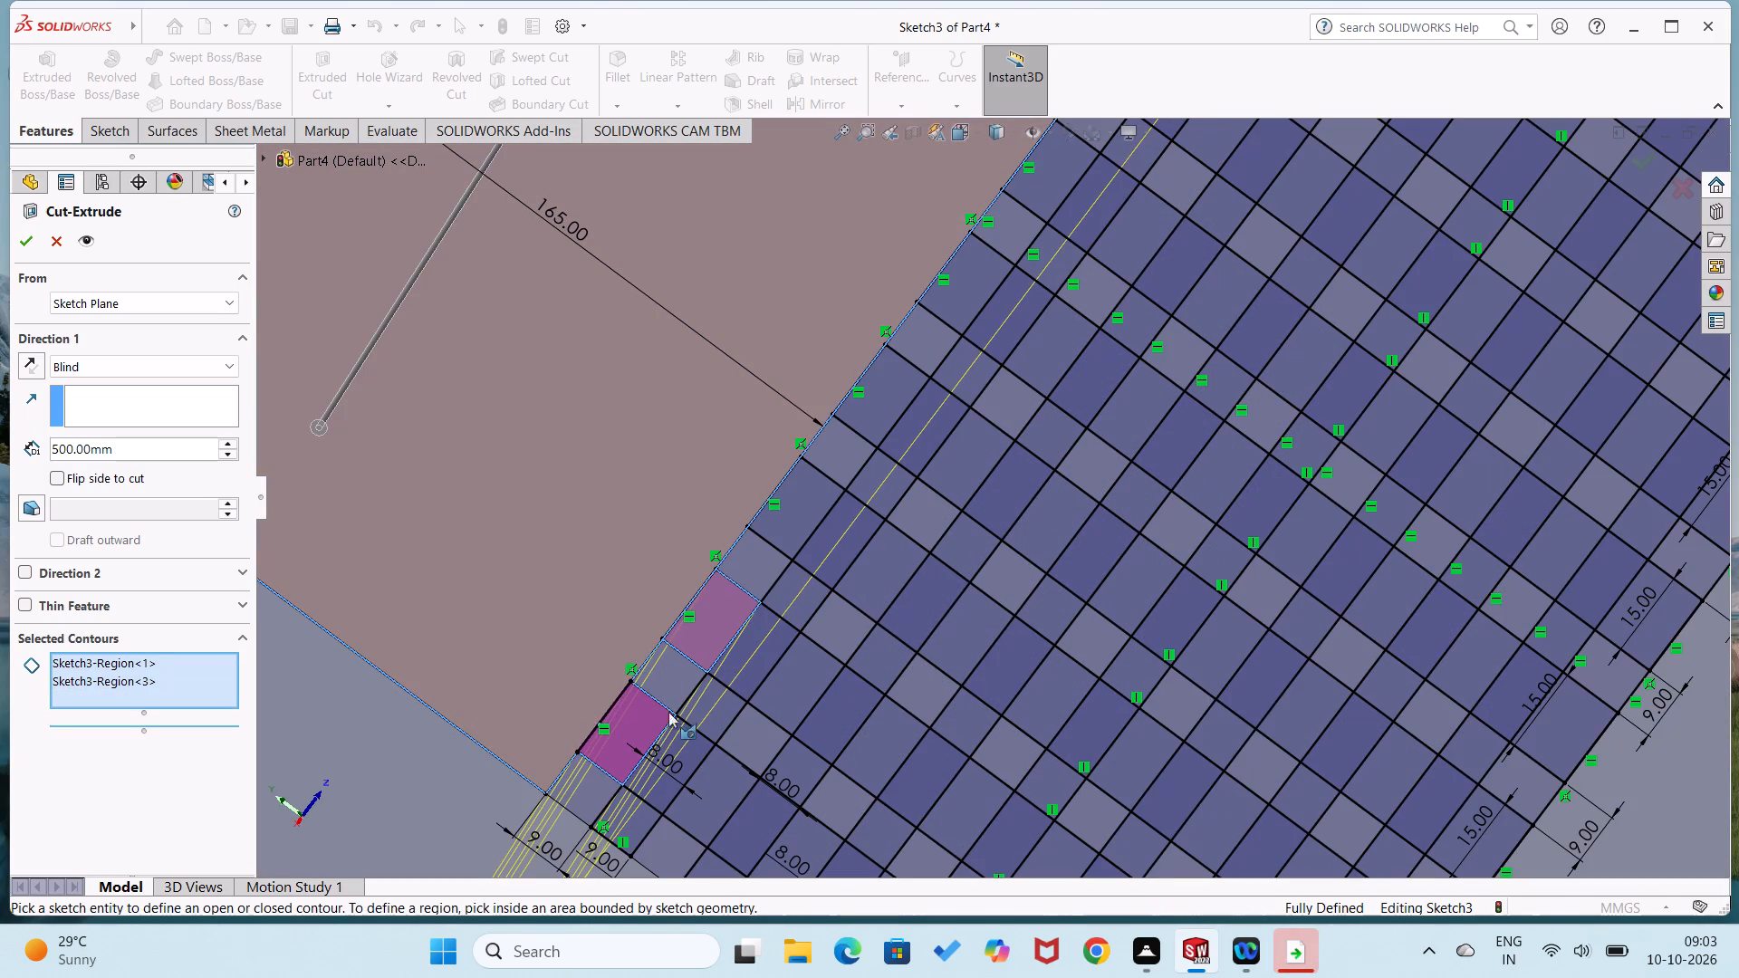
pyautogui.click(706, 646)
# Add the eleven 9 mm gap cells in the grid row bordering the 165 mm rectangle to the cut contours.
pyautogui.click(581, 781)
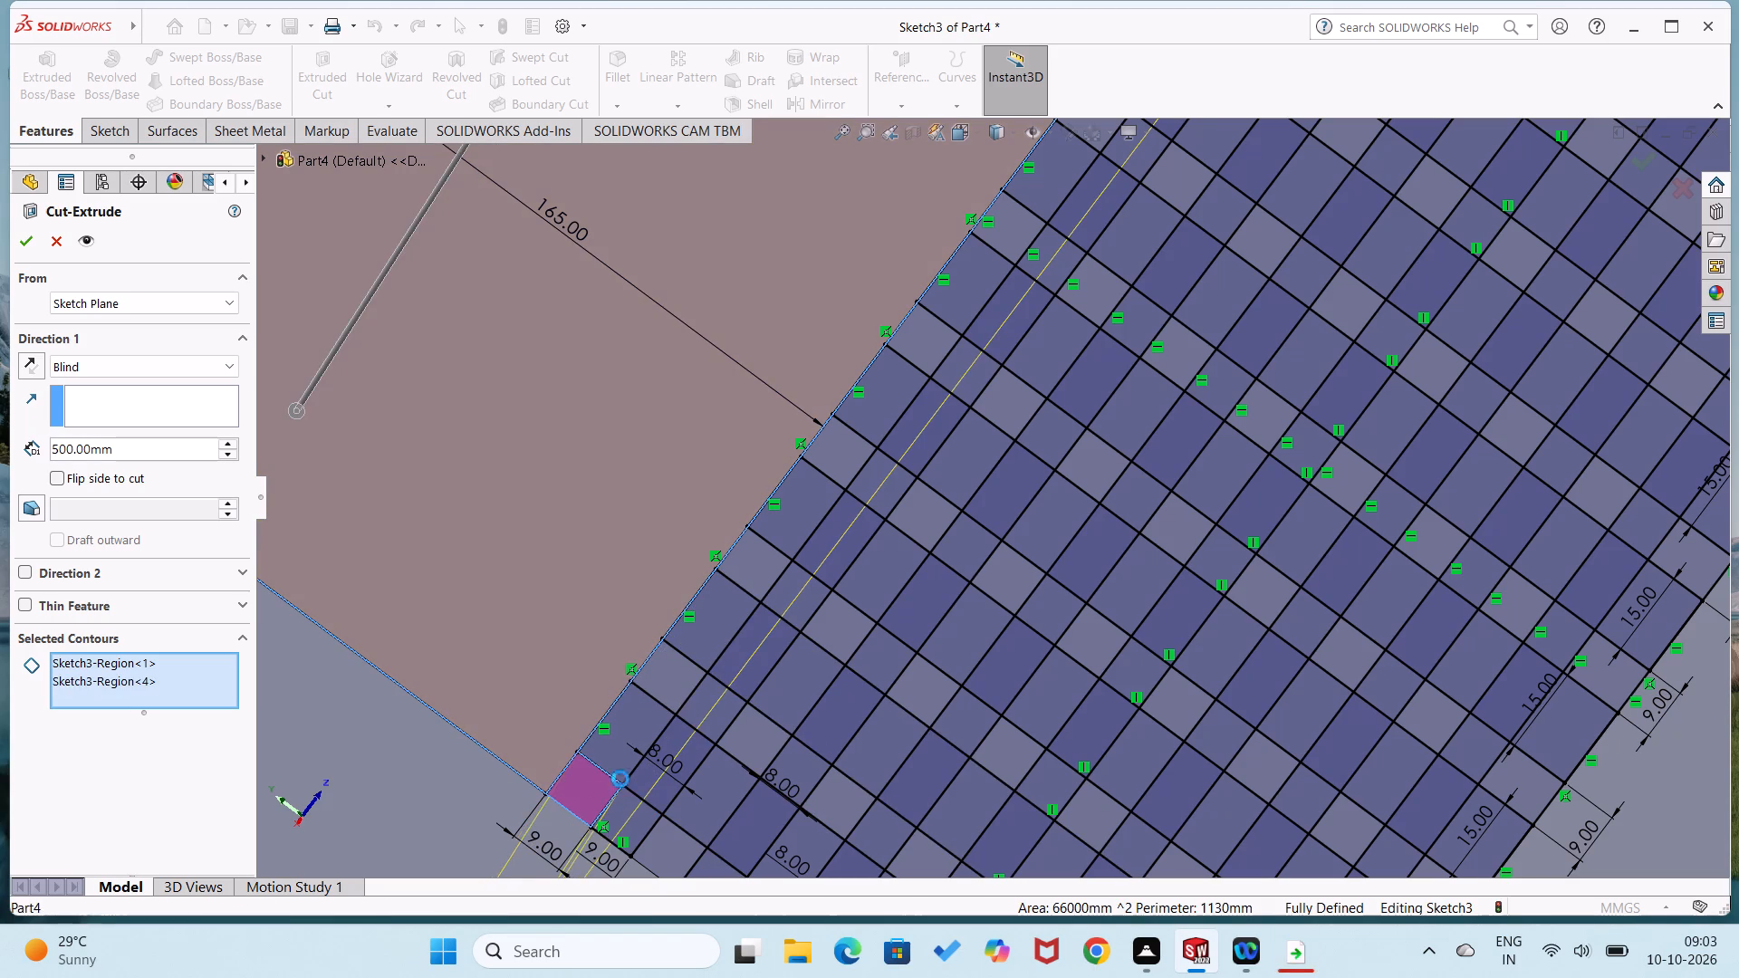
pyautogui.click(692, 677)
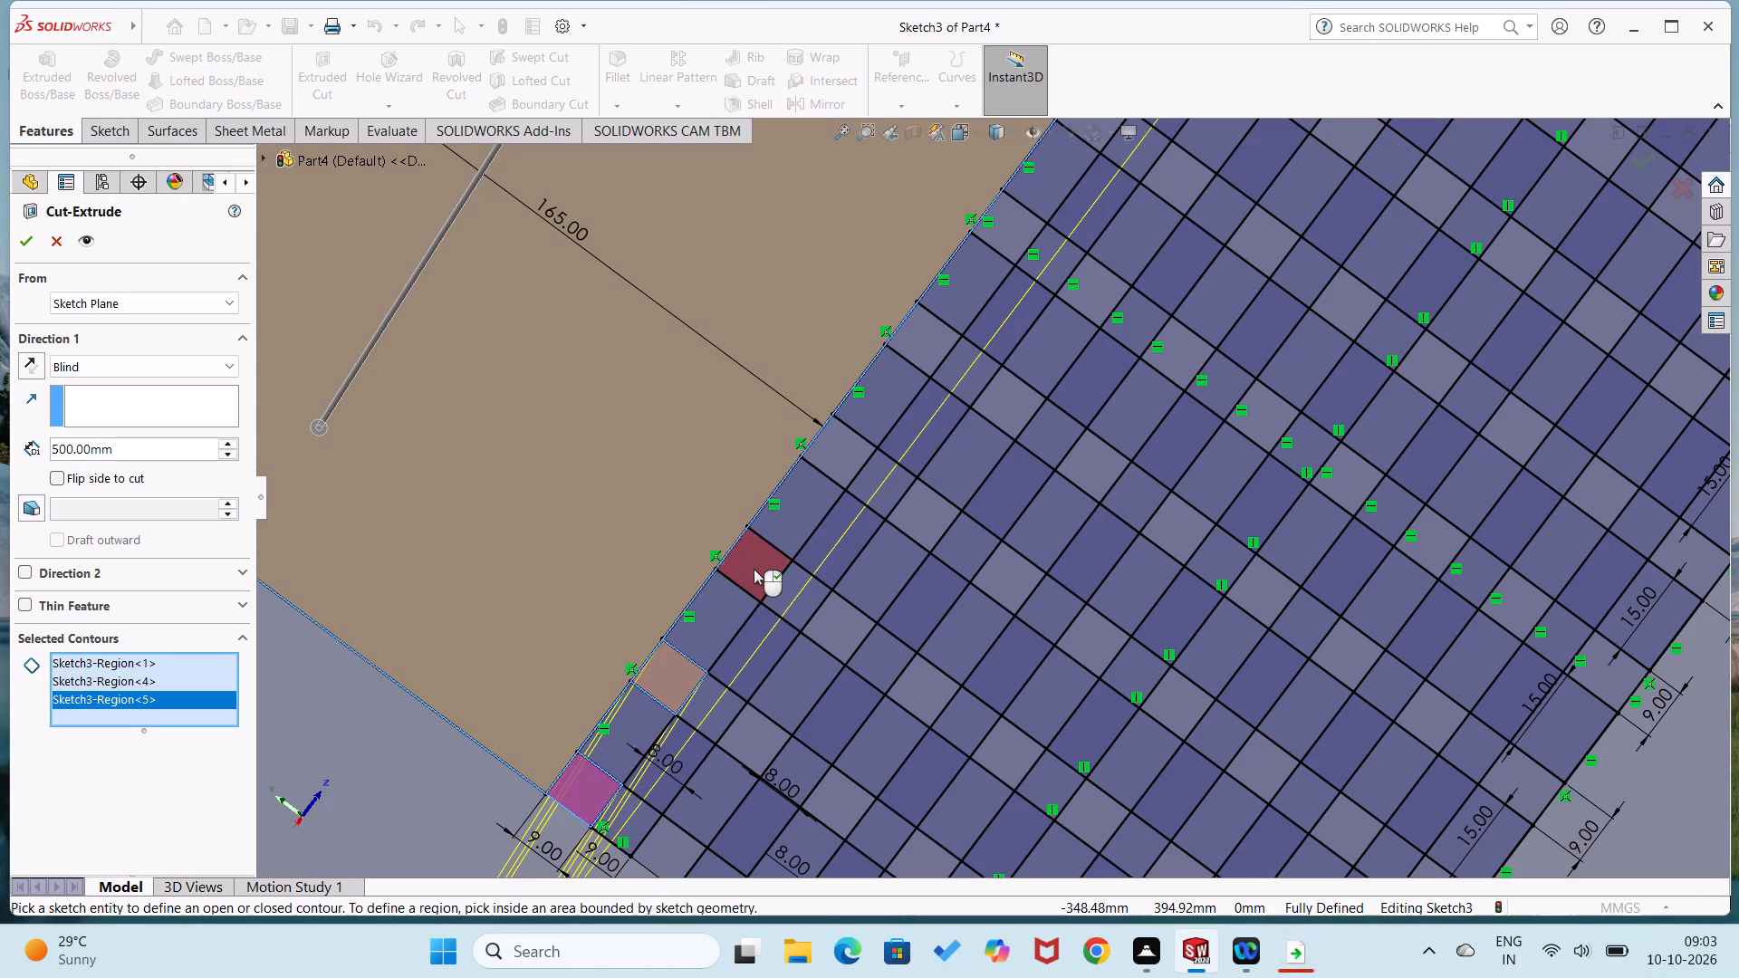
pyautogui.click(754, 569)
pyautogui.click(844, 457)
pyautogui.scroll(2, 850, 452)
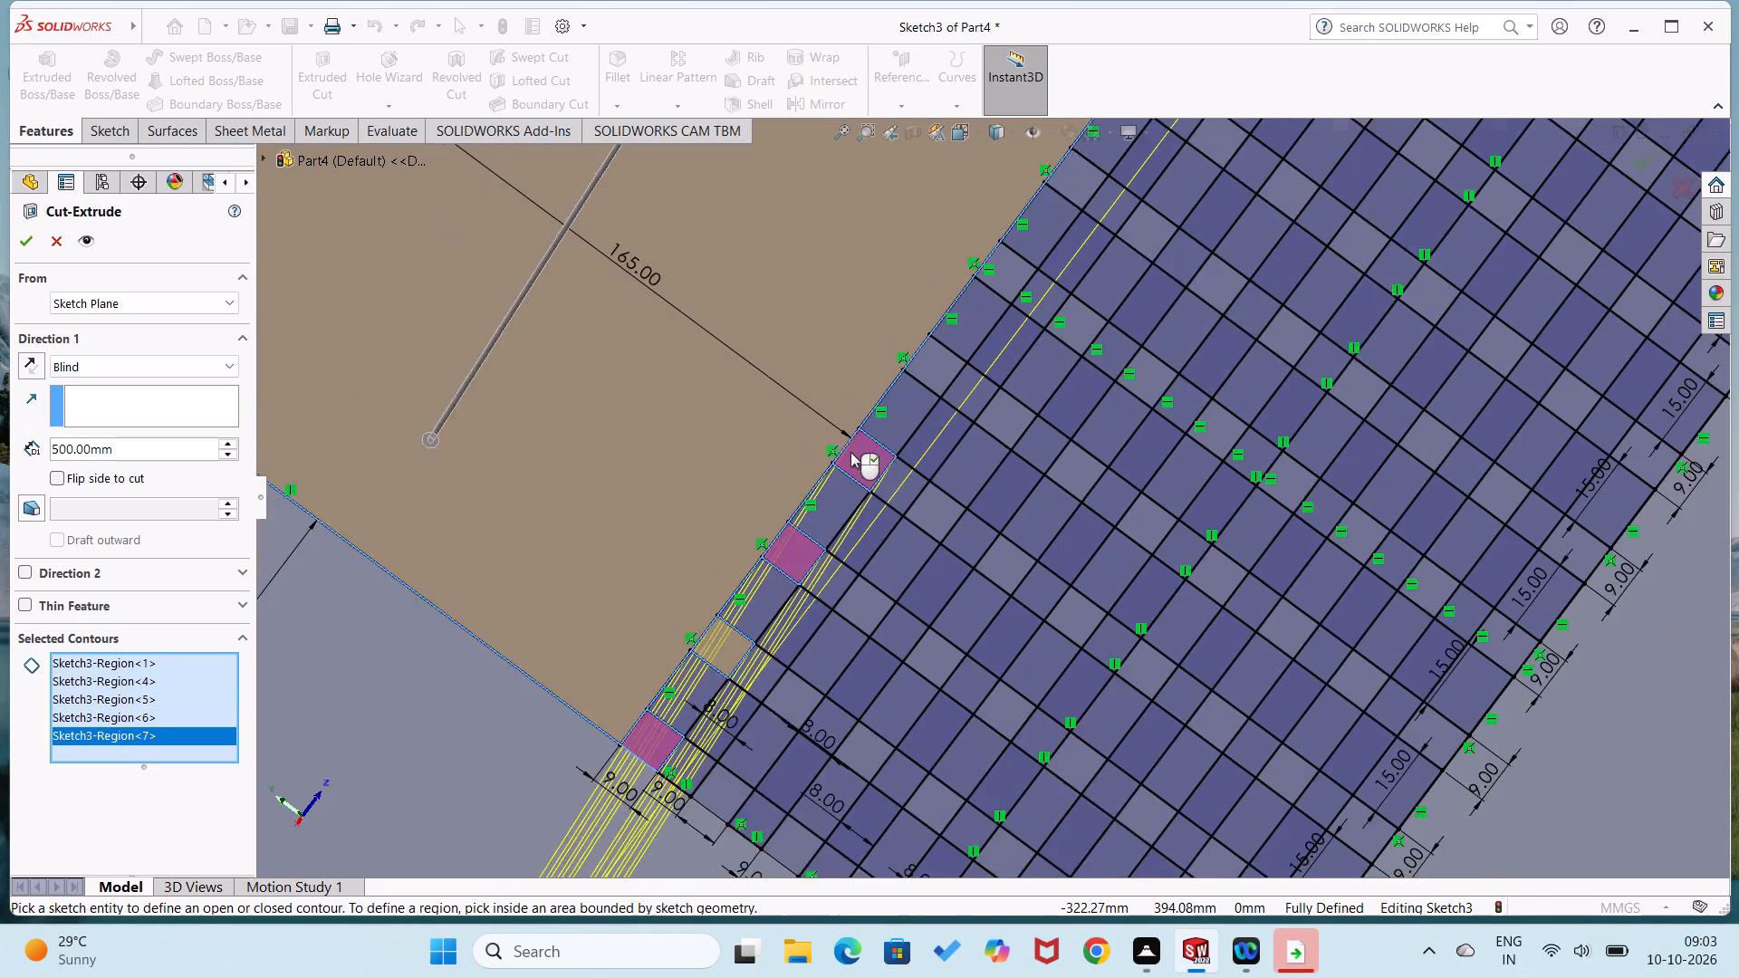
pyautogui.click(957, 385)
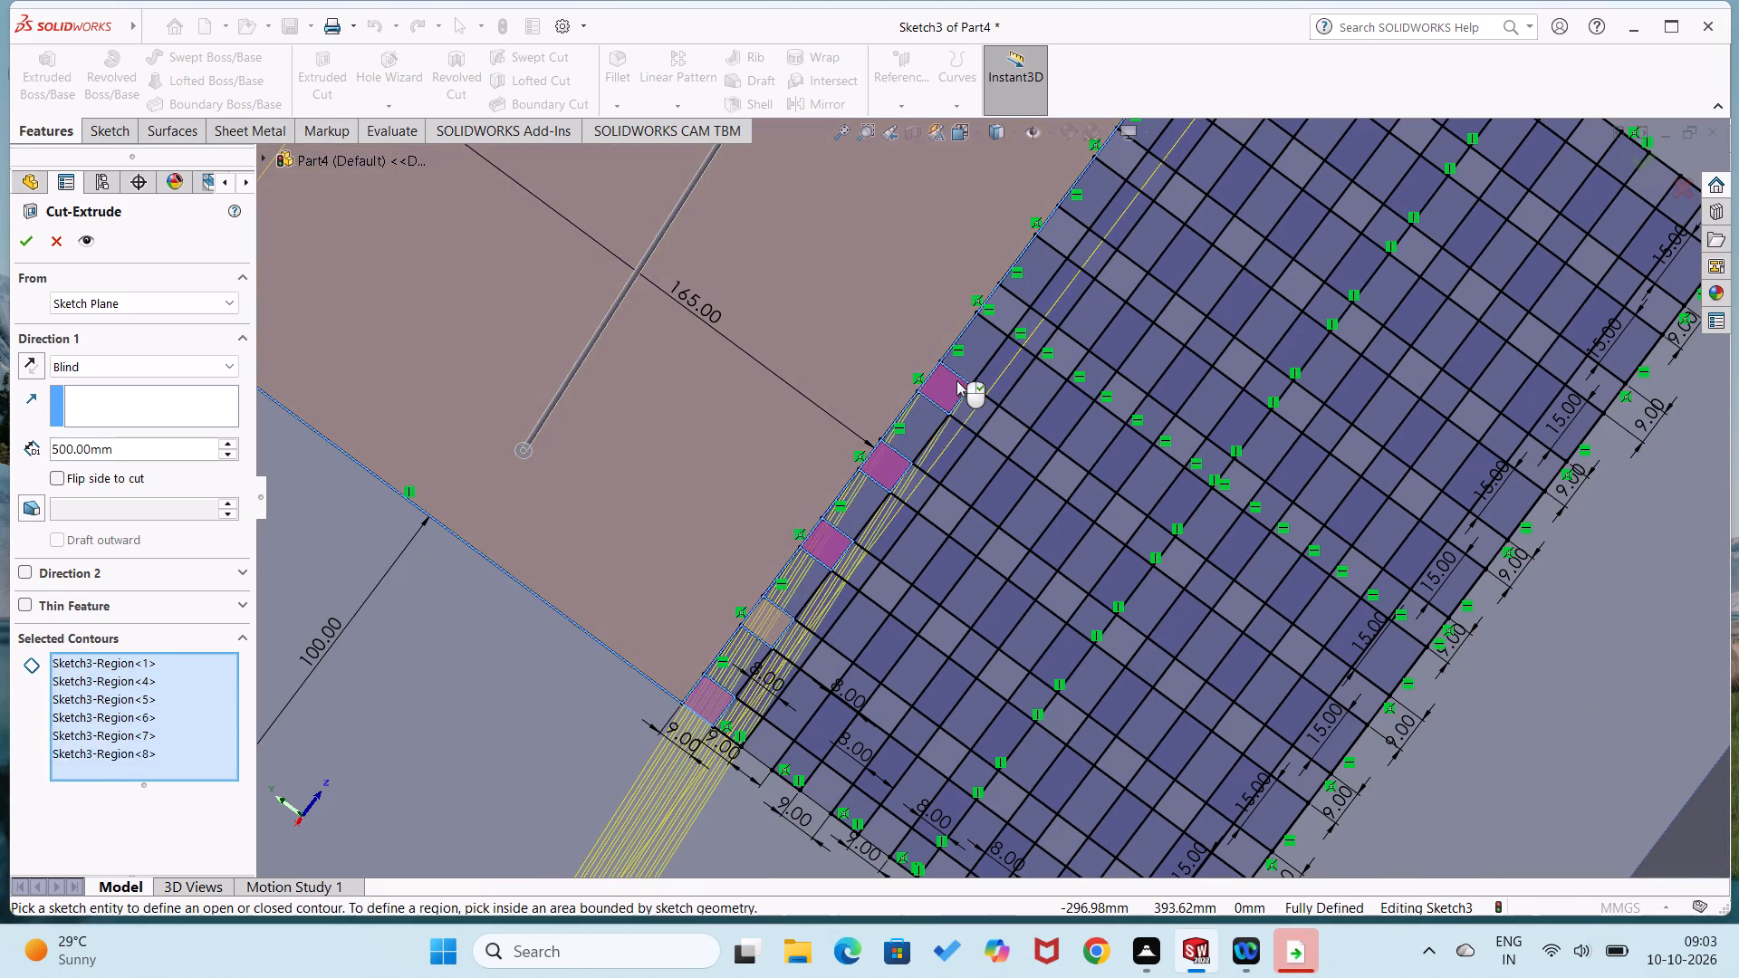
pyautogui.click(999, 302)
pyautogui.click(1059, 227)
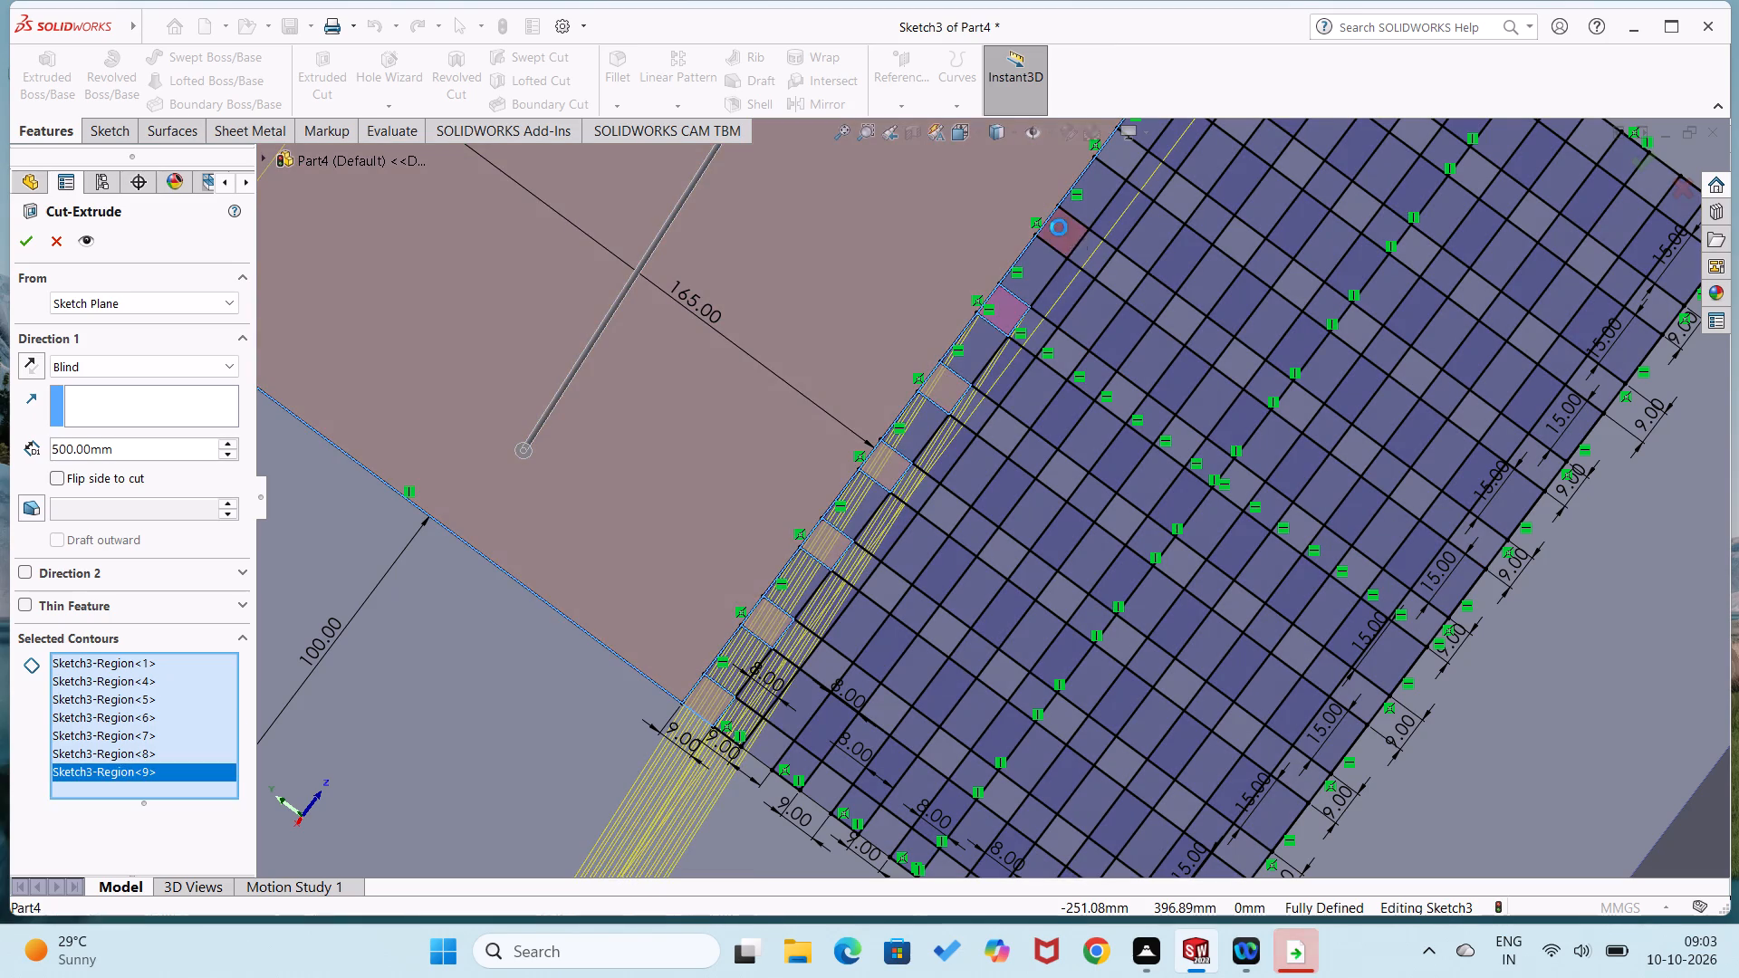
pyautogui.scroll(3, 1062, 226)
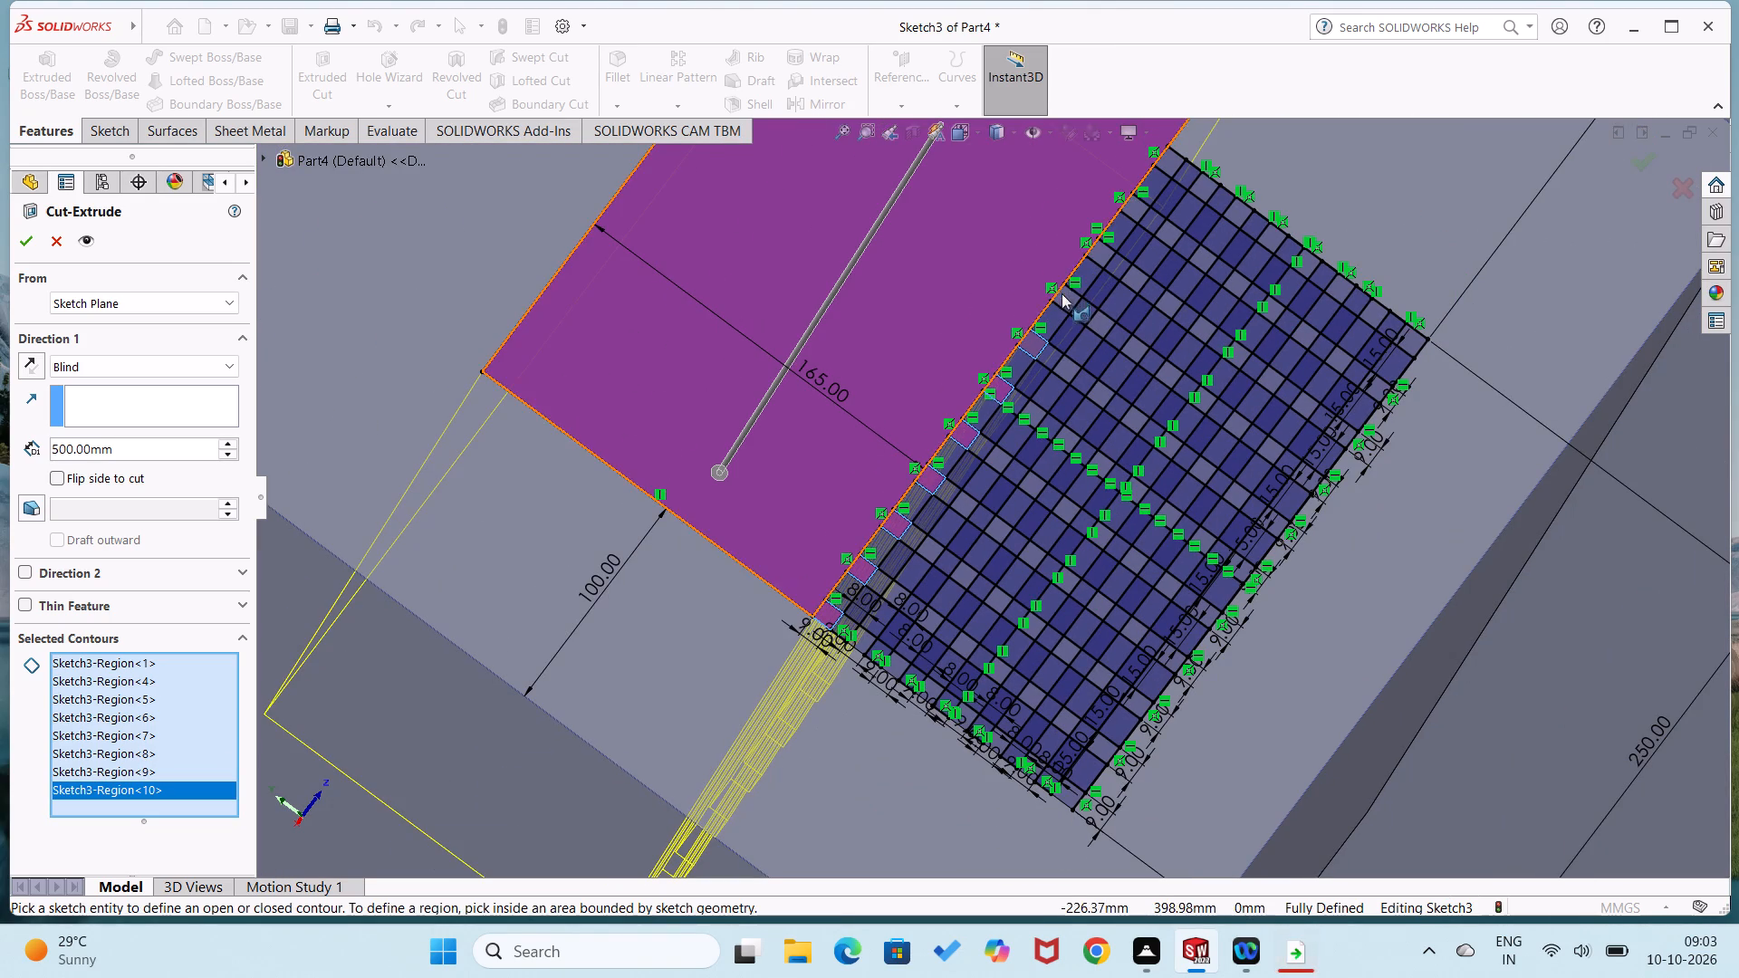
pyautogui.click(1065, 297)
pyautogui.click(1101, 259)
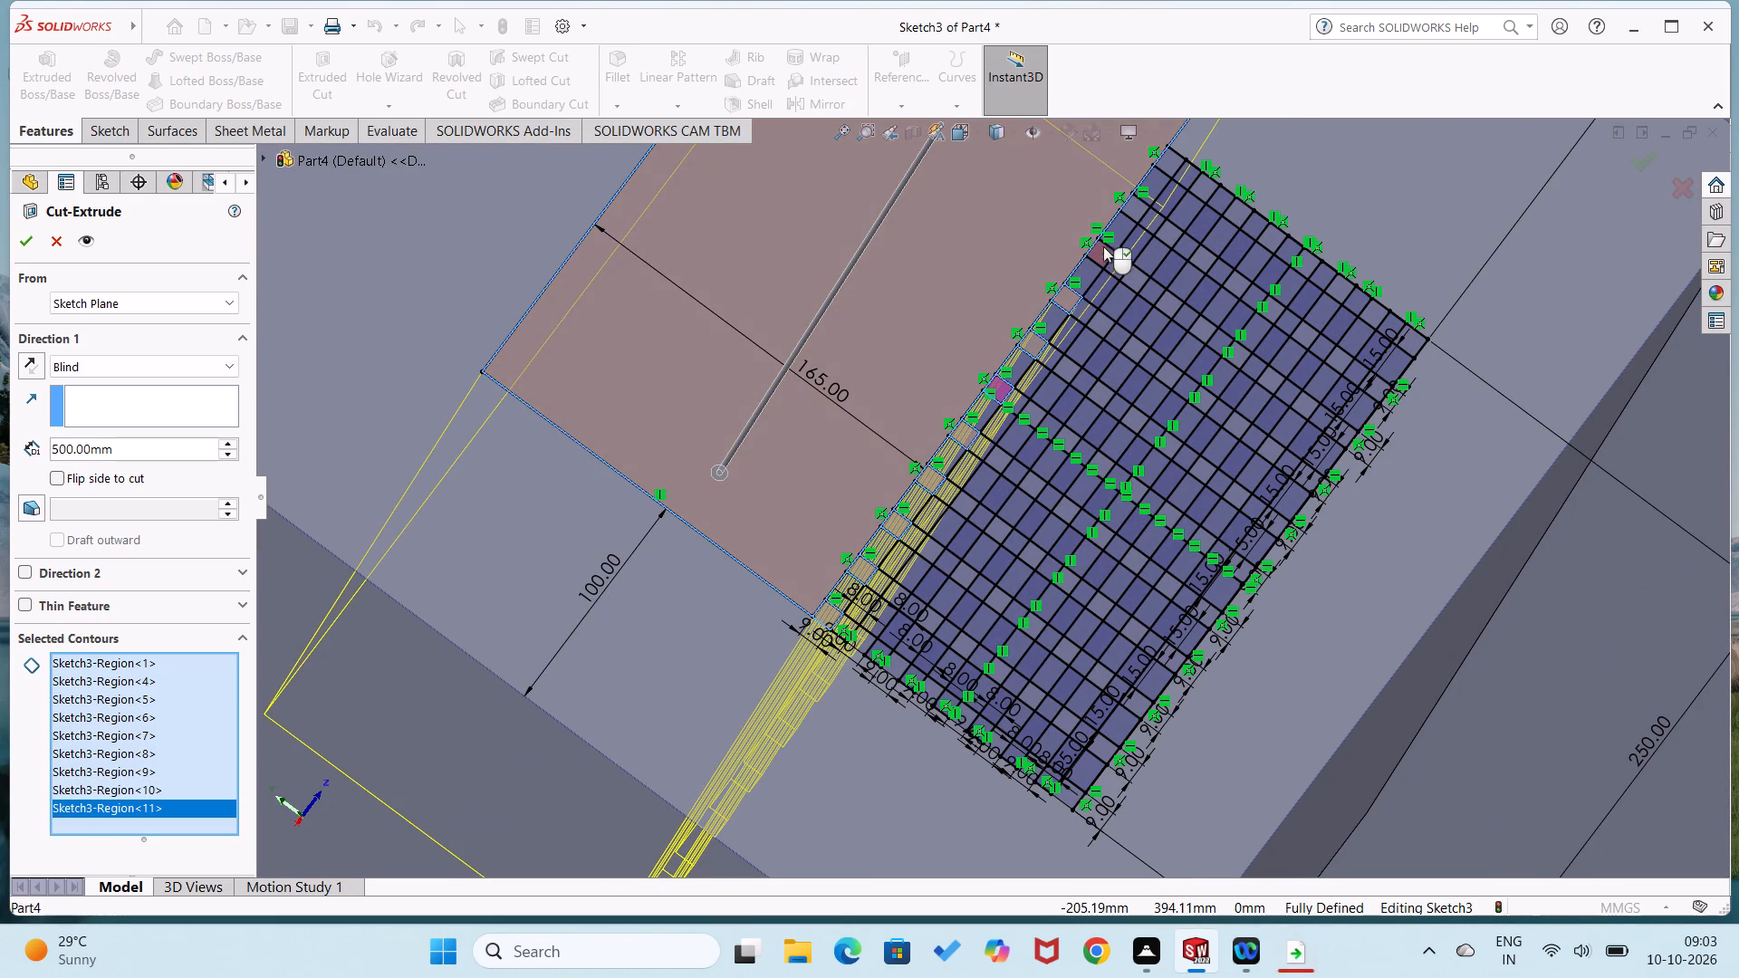
pyautogui.click(1134, 206)
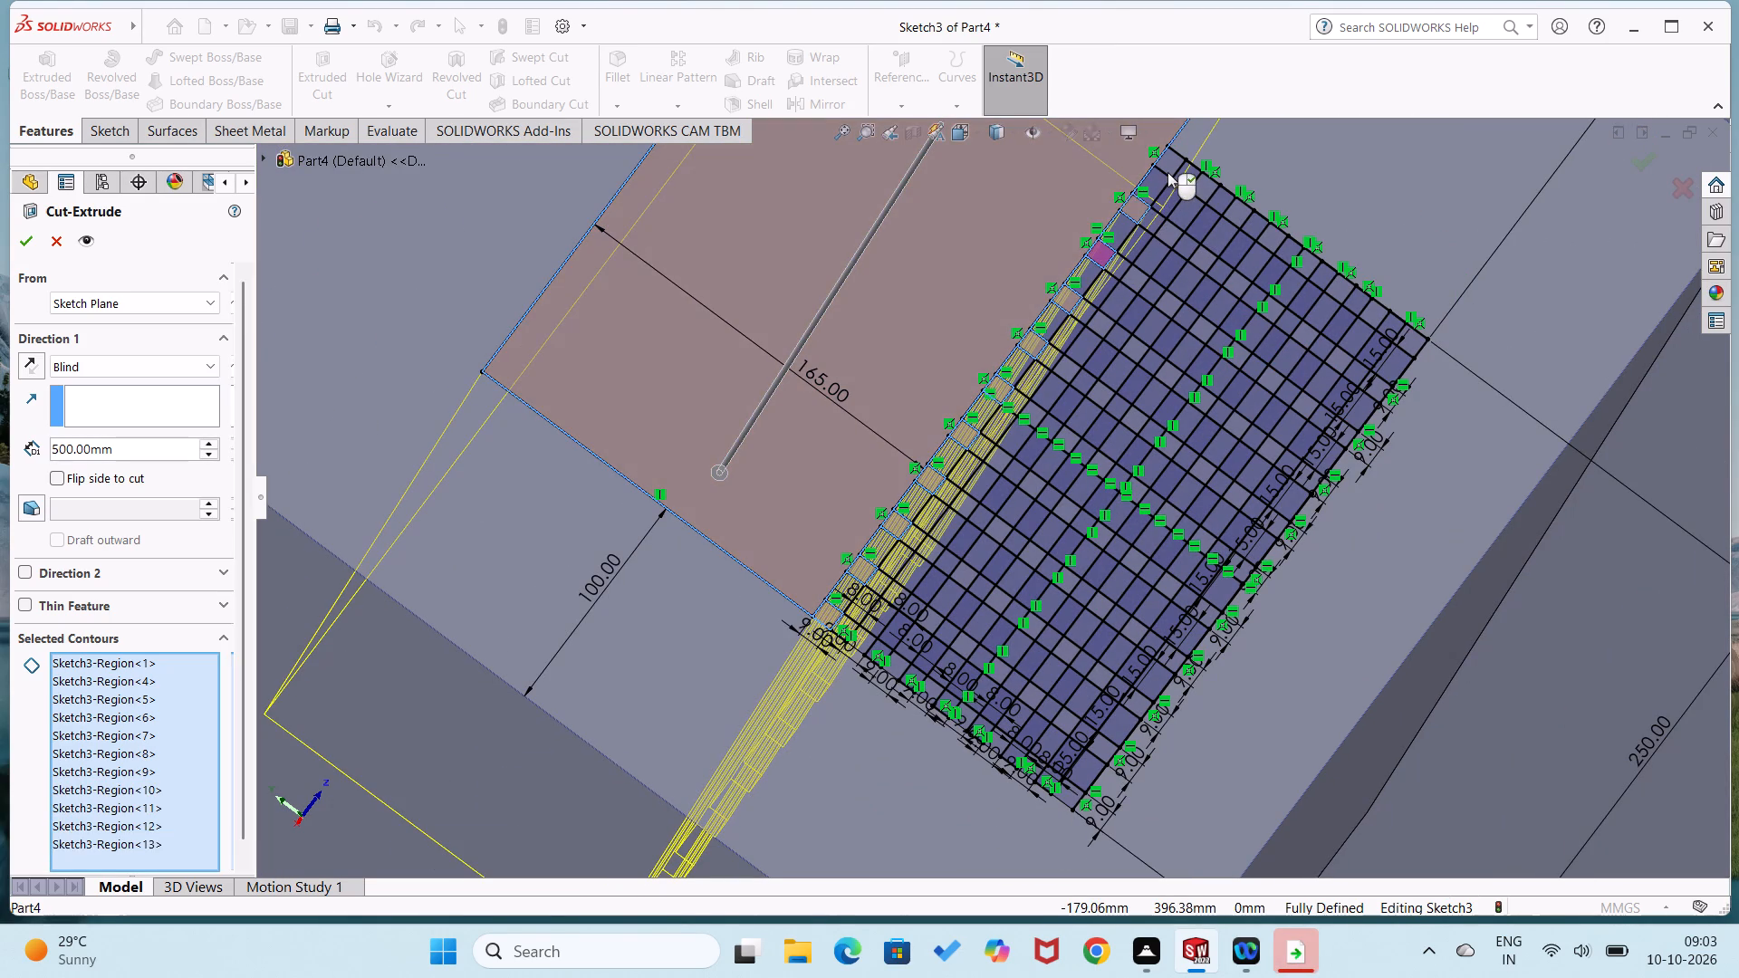
pyautogui.click(1170, 165)
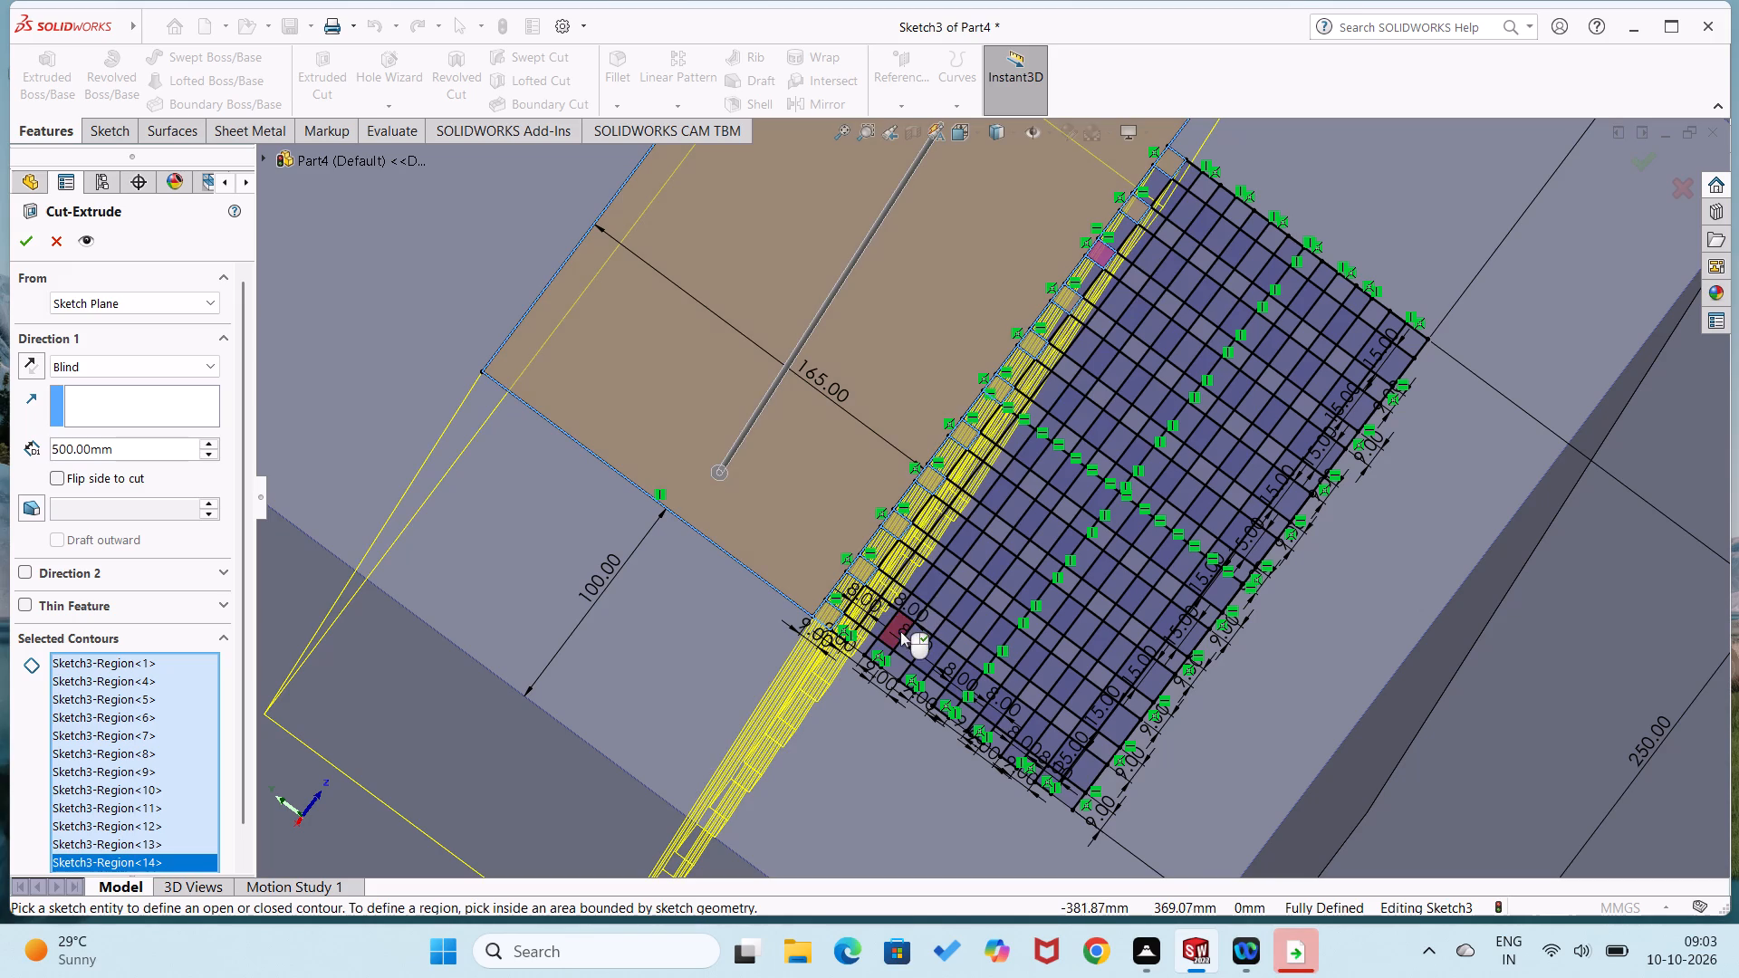
# Add contours along the grid's first 8 mm horizontal bar, beside the selected 9 mm cells, to the cut selection.
pyautogui.scroll(-6, 900, 636)
pyautogui.moveTo(880, 632); pyautogui.dragTo(900, 726, button='middle')
pyautogui.scroll(5, 933, 570)
pyautogui.scroll(3, 980, 406)
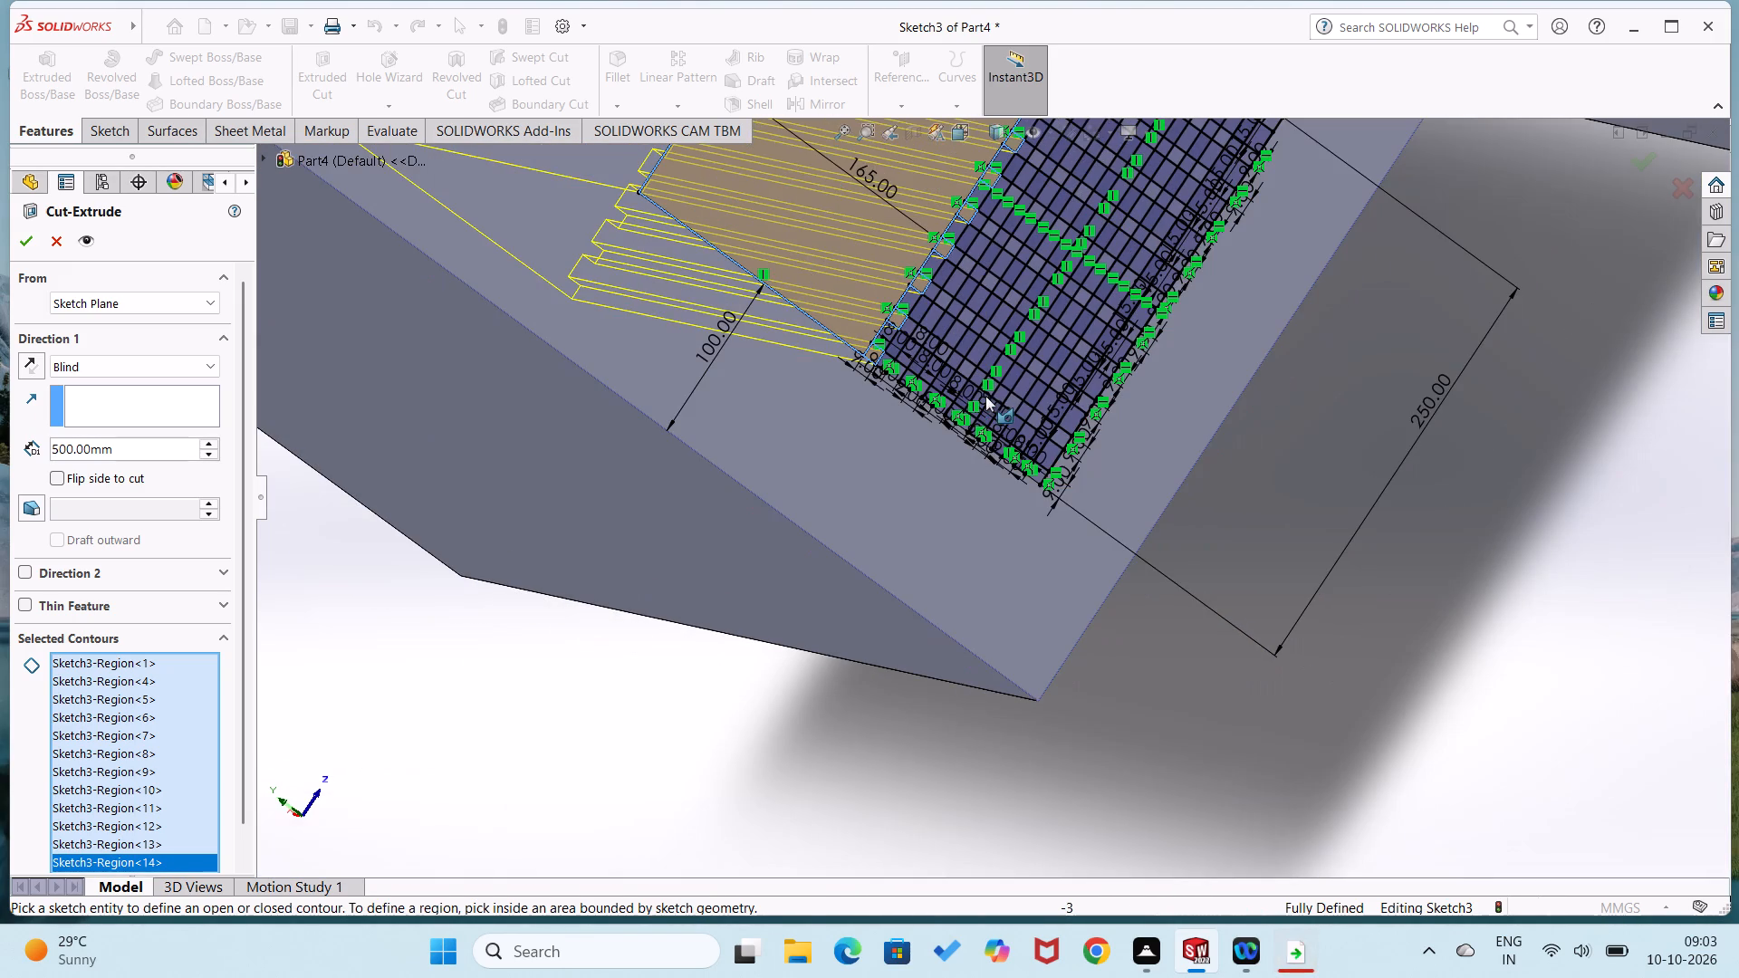
pyautogui.moveTo(982, 395); pyautogui.dragTo(923, 364, button='middle')
pyautogui.scroll(-3, 1145, 418)
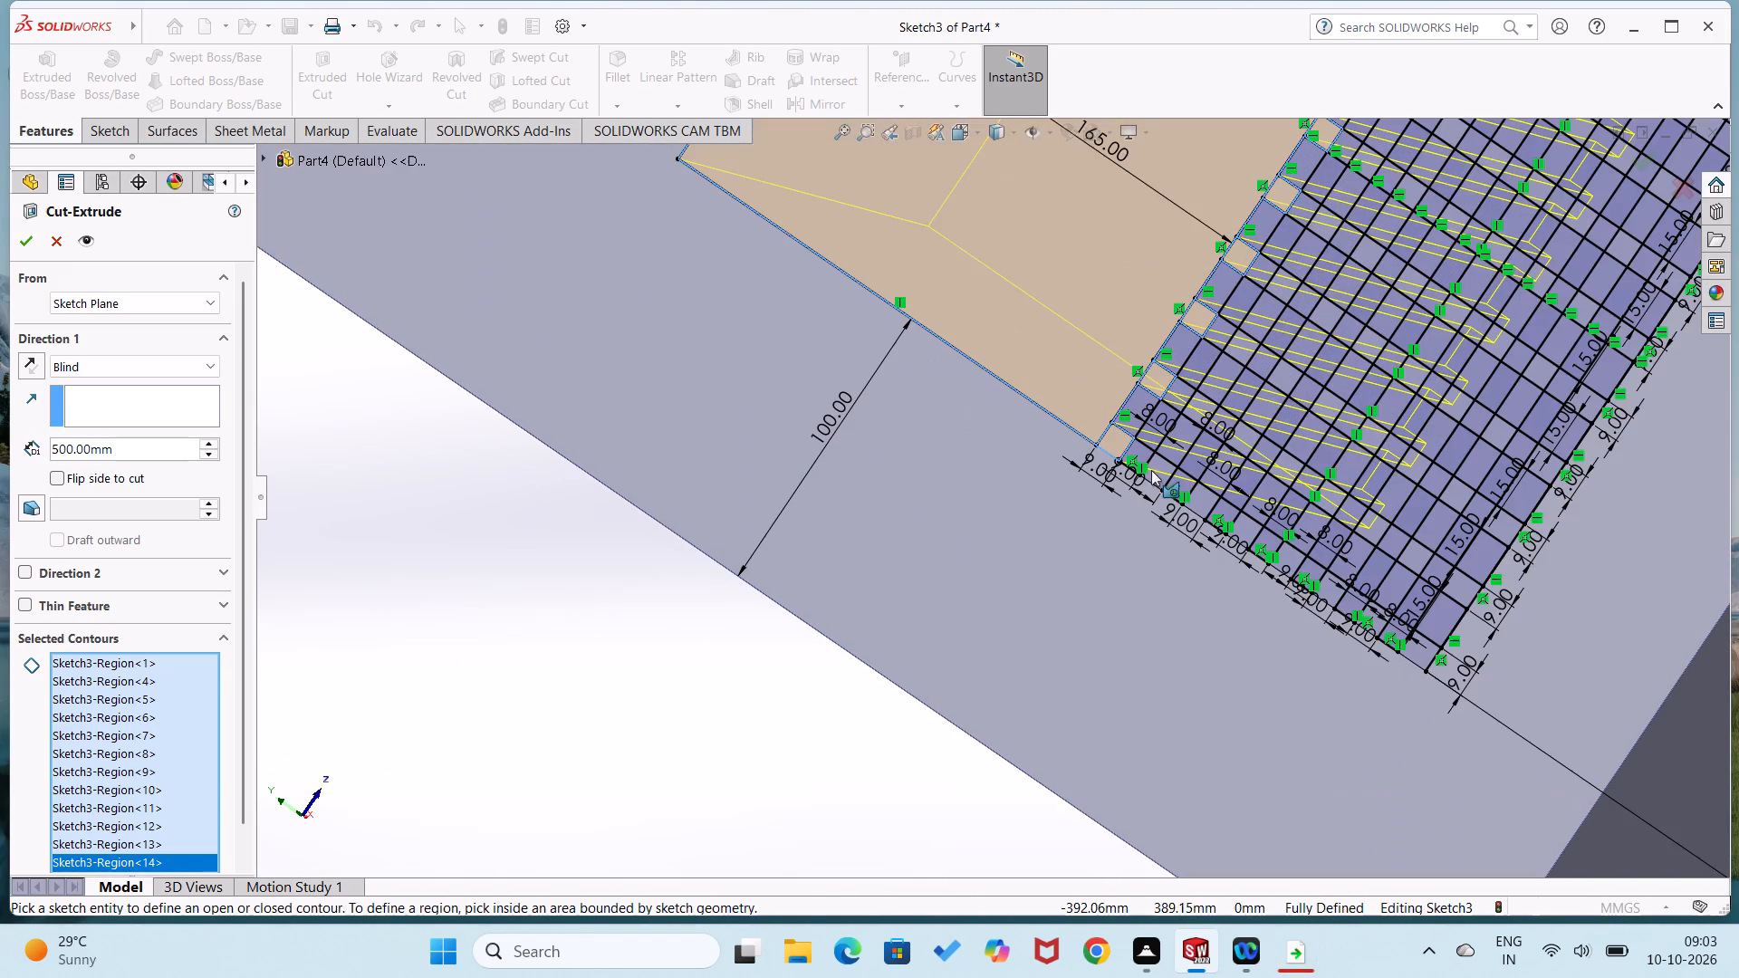
pyautogui.moveTo(1187, 574); pyautogui.dragTo(1203, 604, button='middle')
pyautogui.scroll(2, 1151, 487)
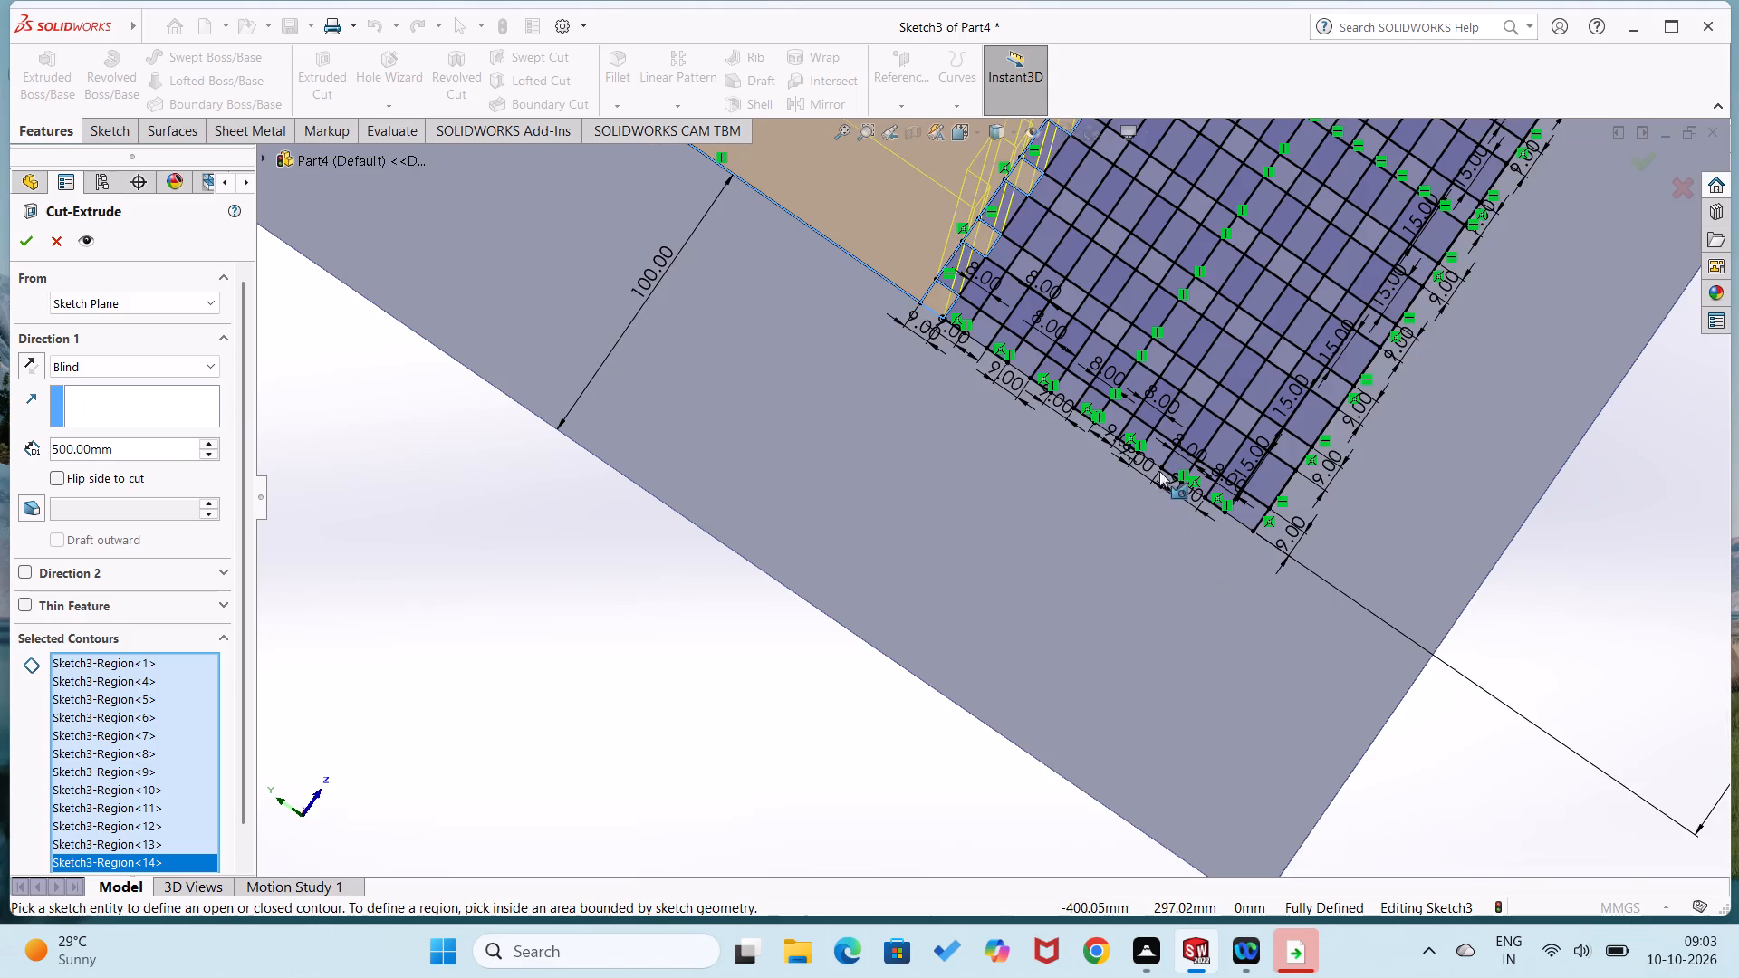
pyautogui.scroll(1, 1157, 437)
pyautogui.scroll(-2, 1171, 316)
pyautogui.scroll(2, 1160, 320)
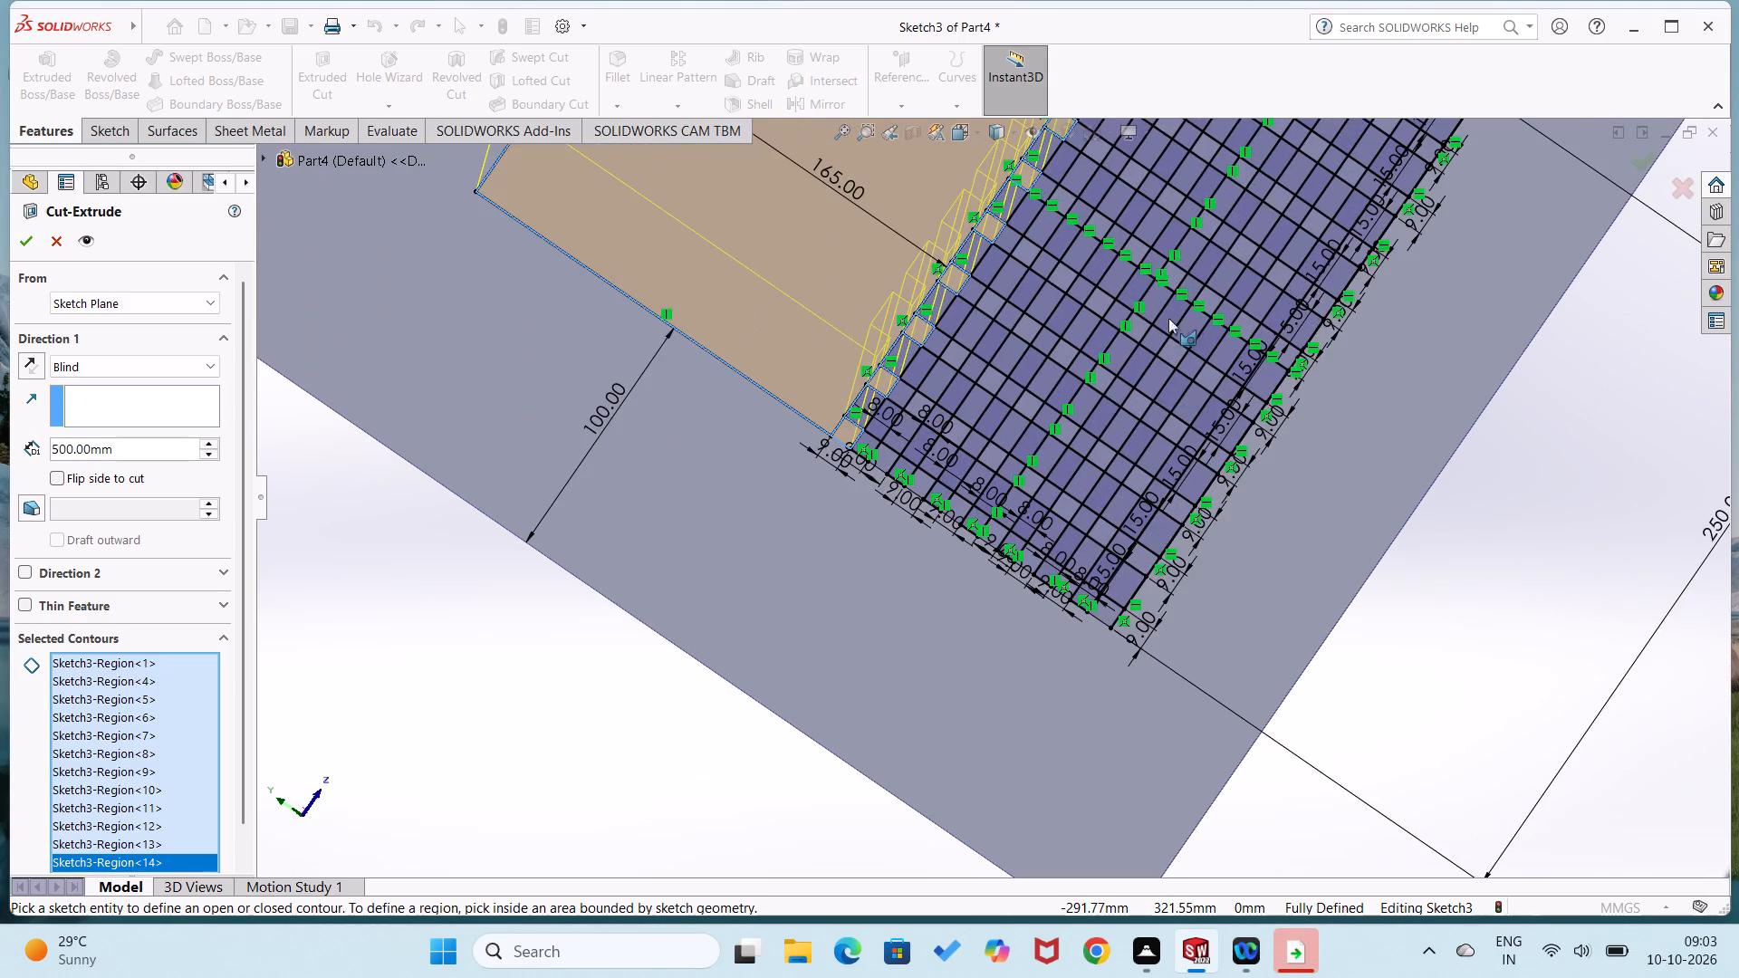
pyautogui.scroll(1, 1168, 318)
pyautogui.scroll(-3, 1153, 314)
pyautogui.moveTo(1047, 486); pyautogui.dragTo(1044, 485, button='middle')
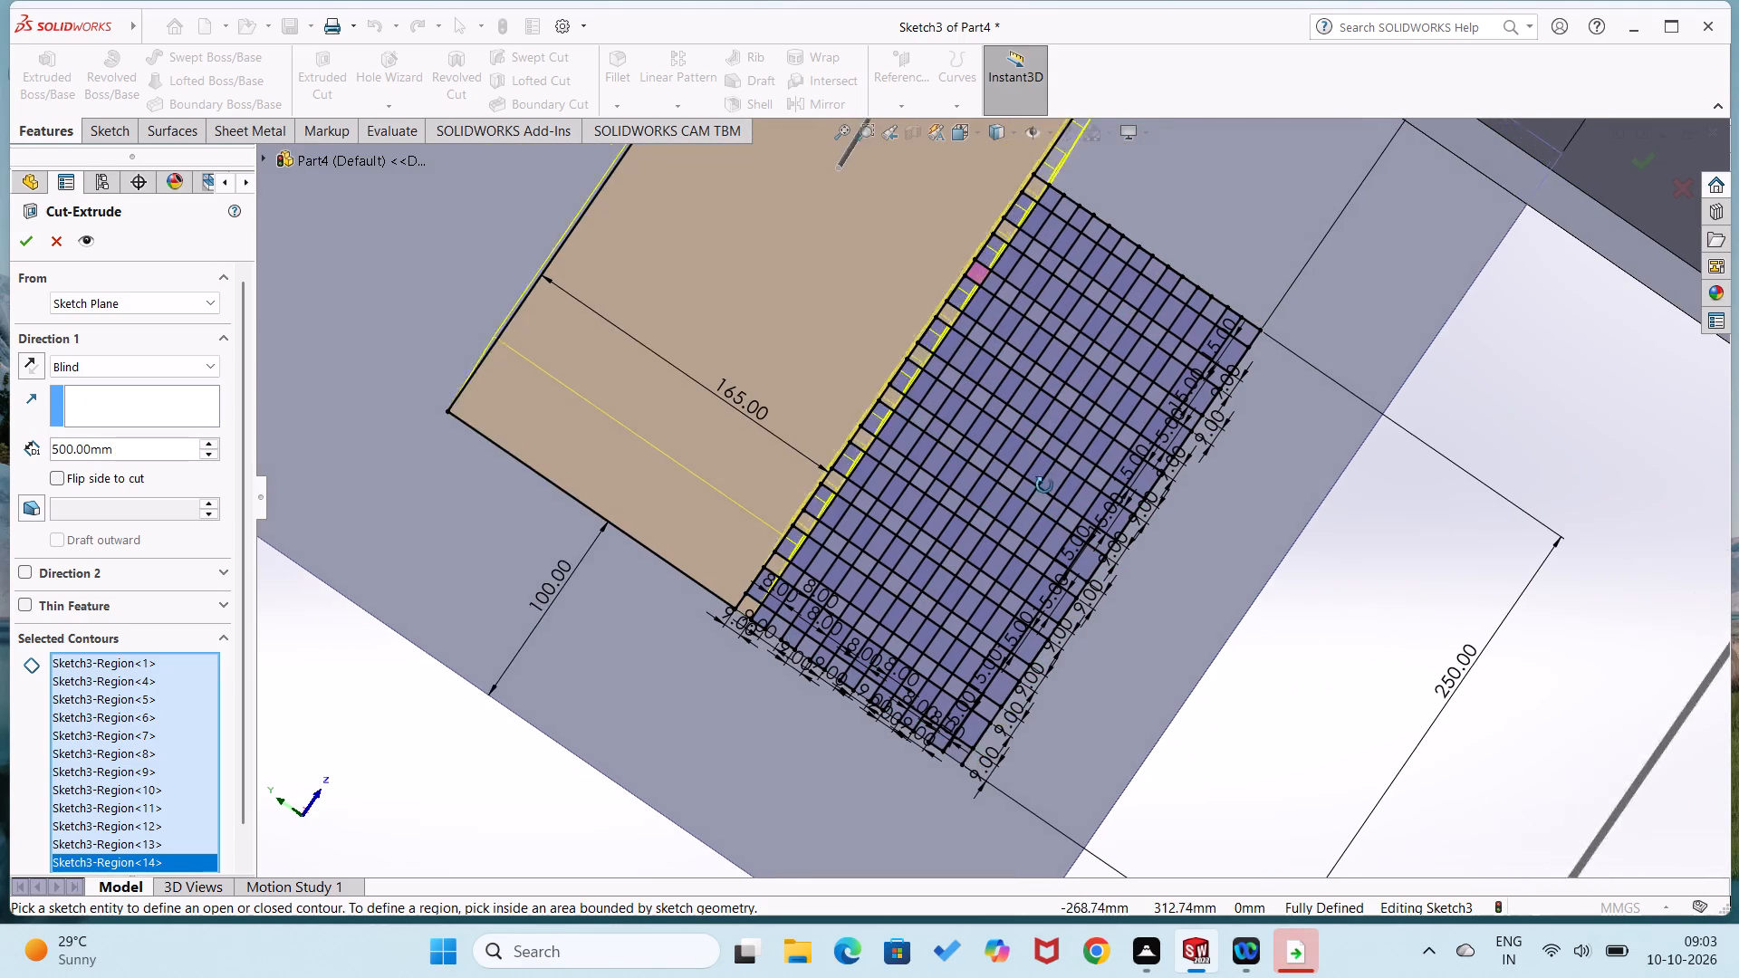
pyautogui.moveTo(1044, 485); pyautogui.dragTo(1044, 466, button='middle')
pyautogui.moveTo(1055, 469); pyautogui.dragTo(1072, 482, button='middle')
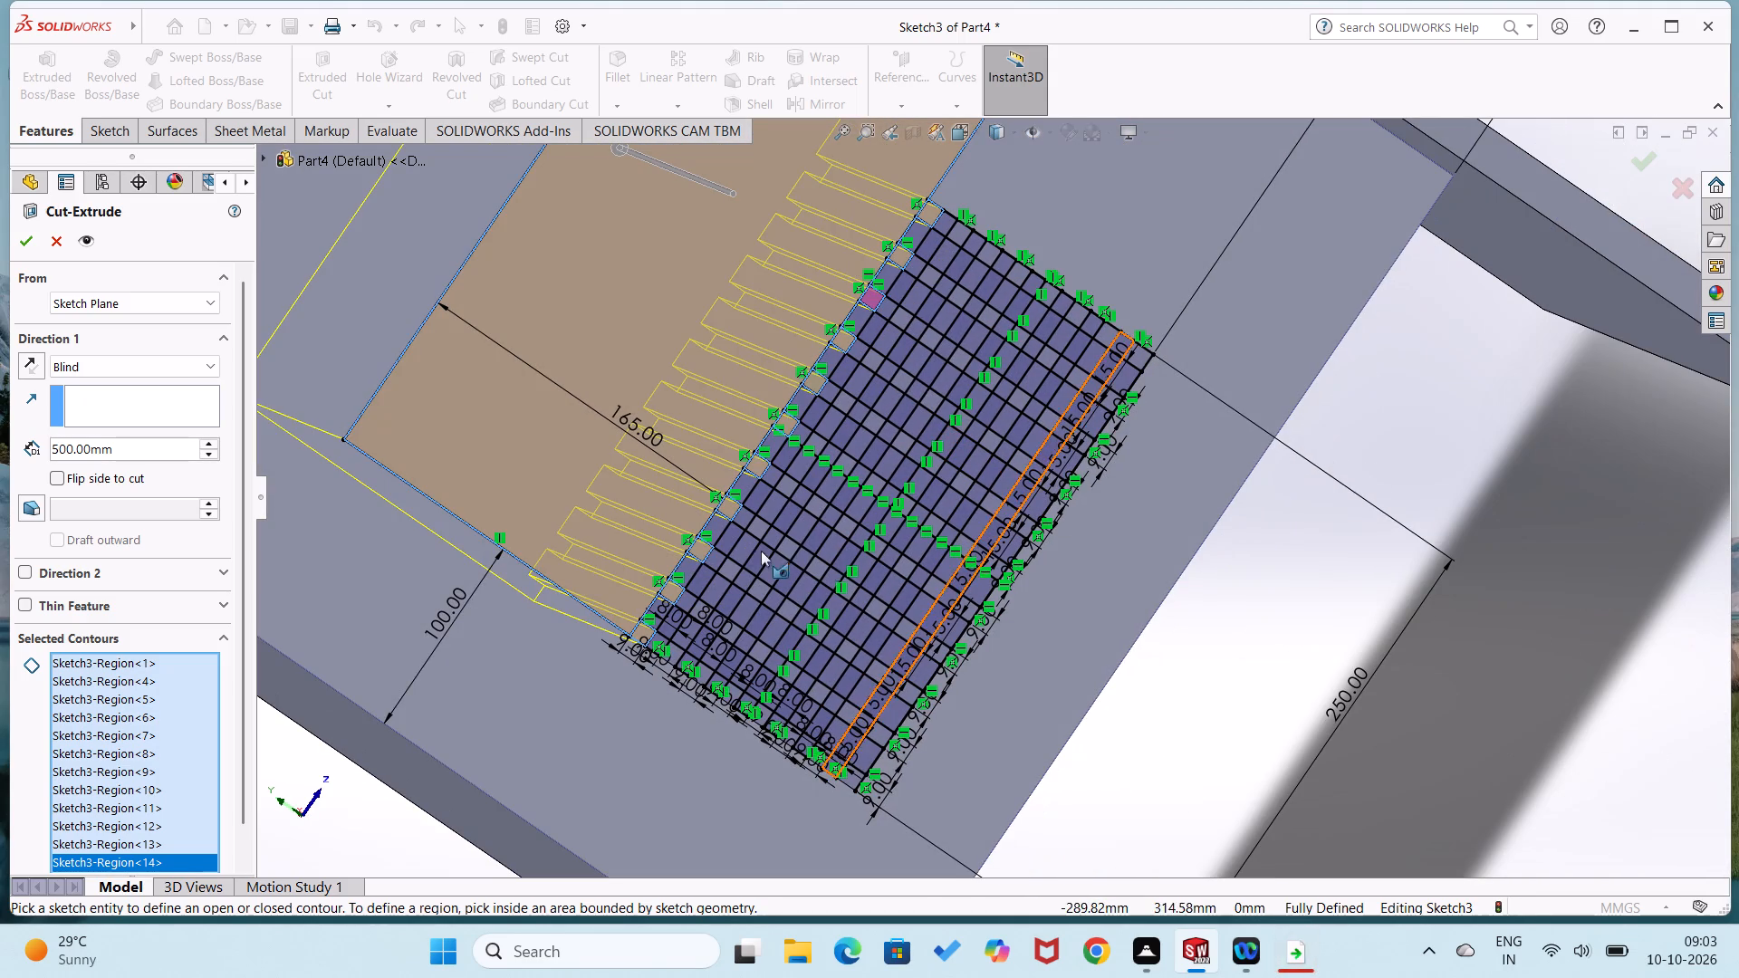
pyautogui.click(674, 618)
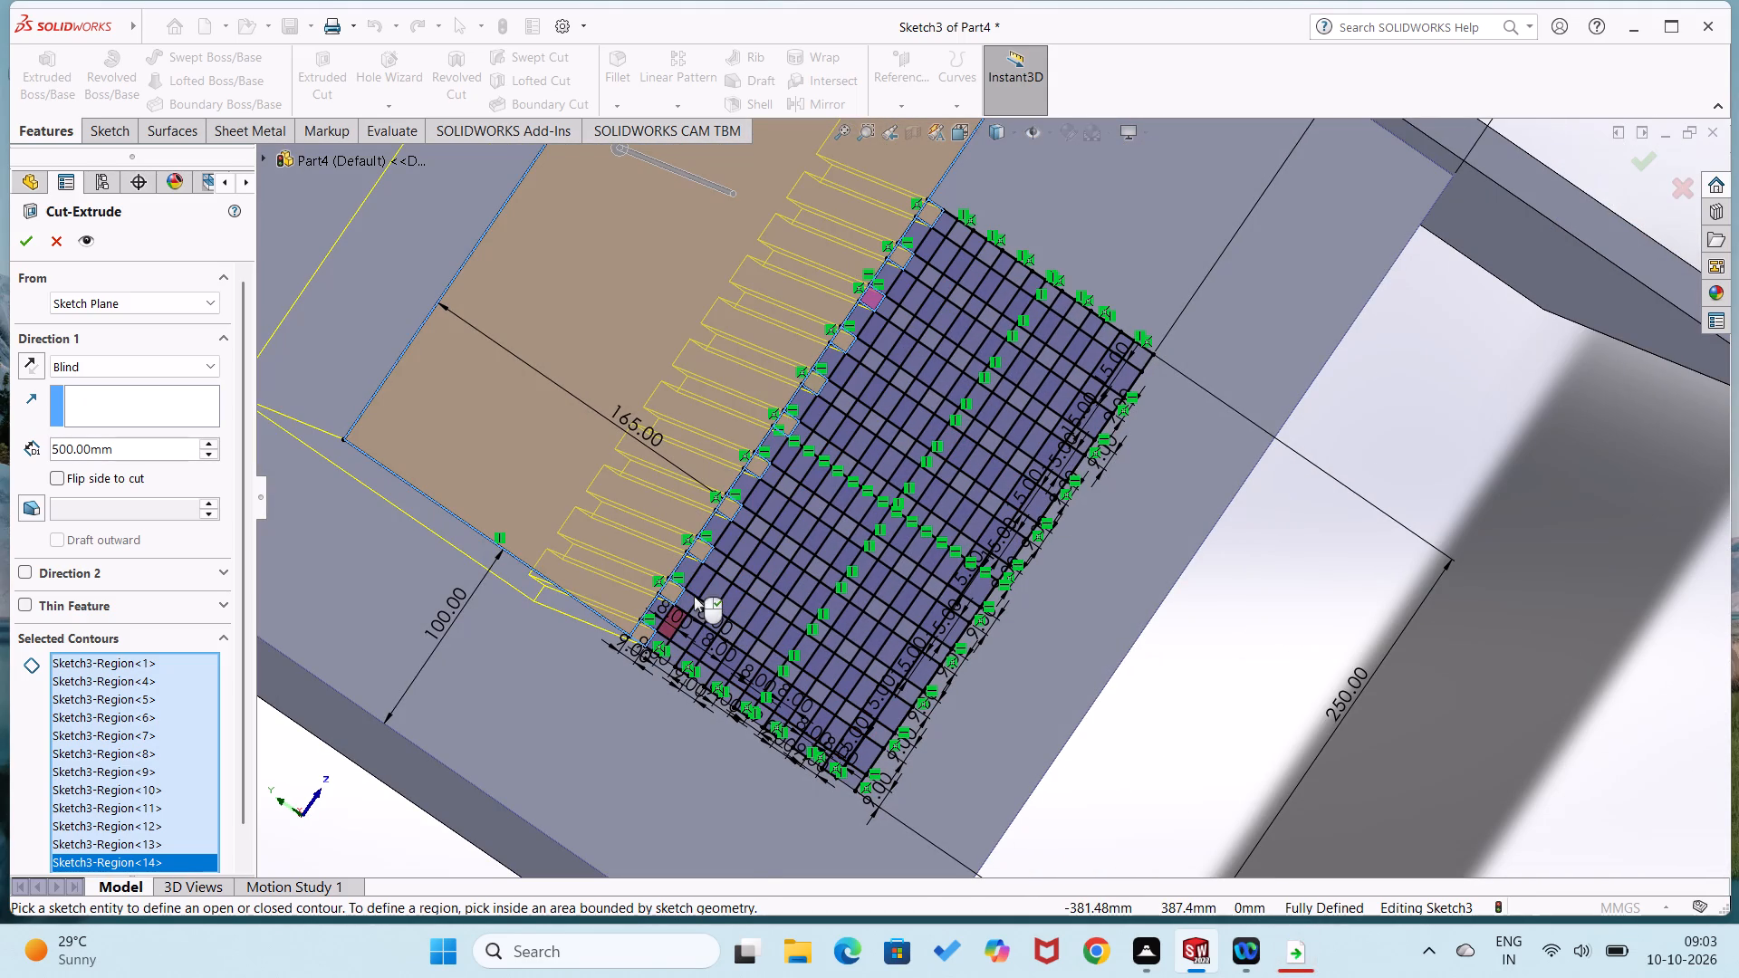
pyautogui.click(702, 576)
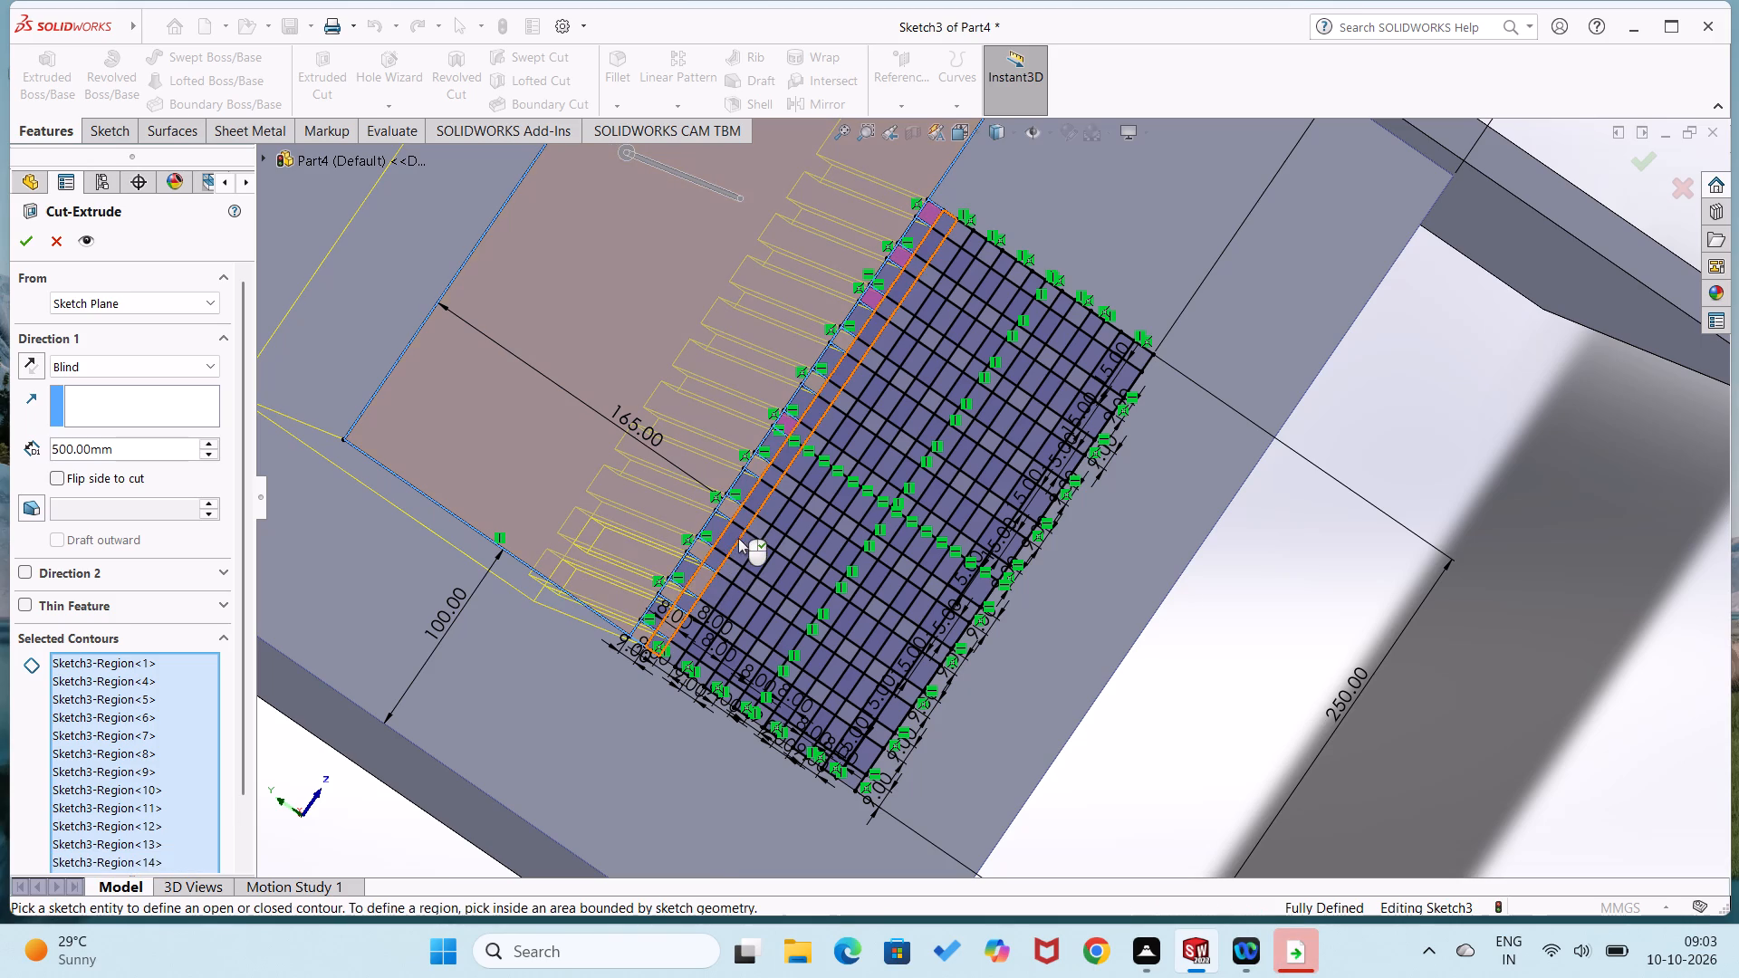
pyautogui.click(724, 535)
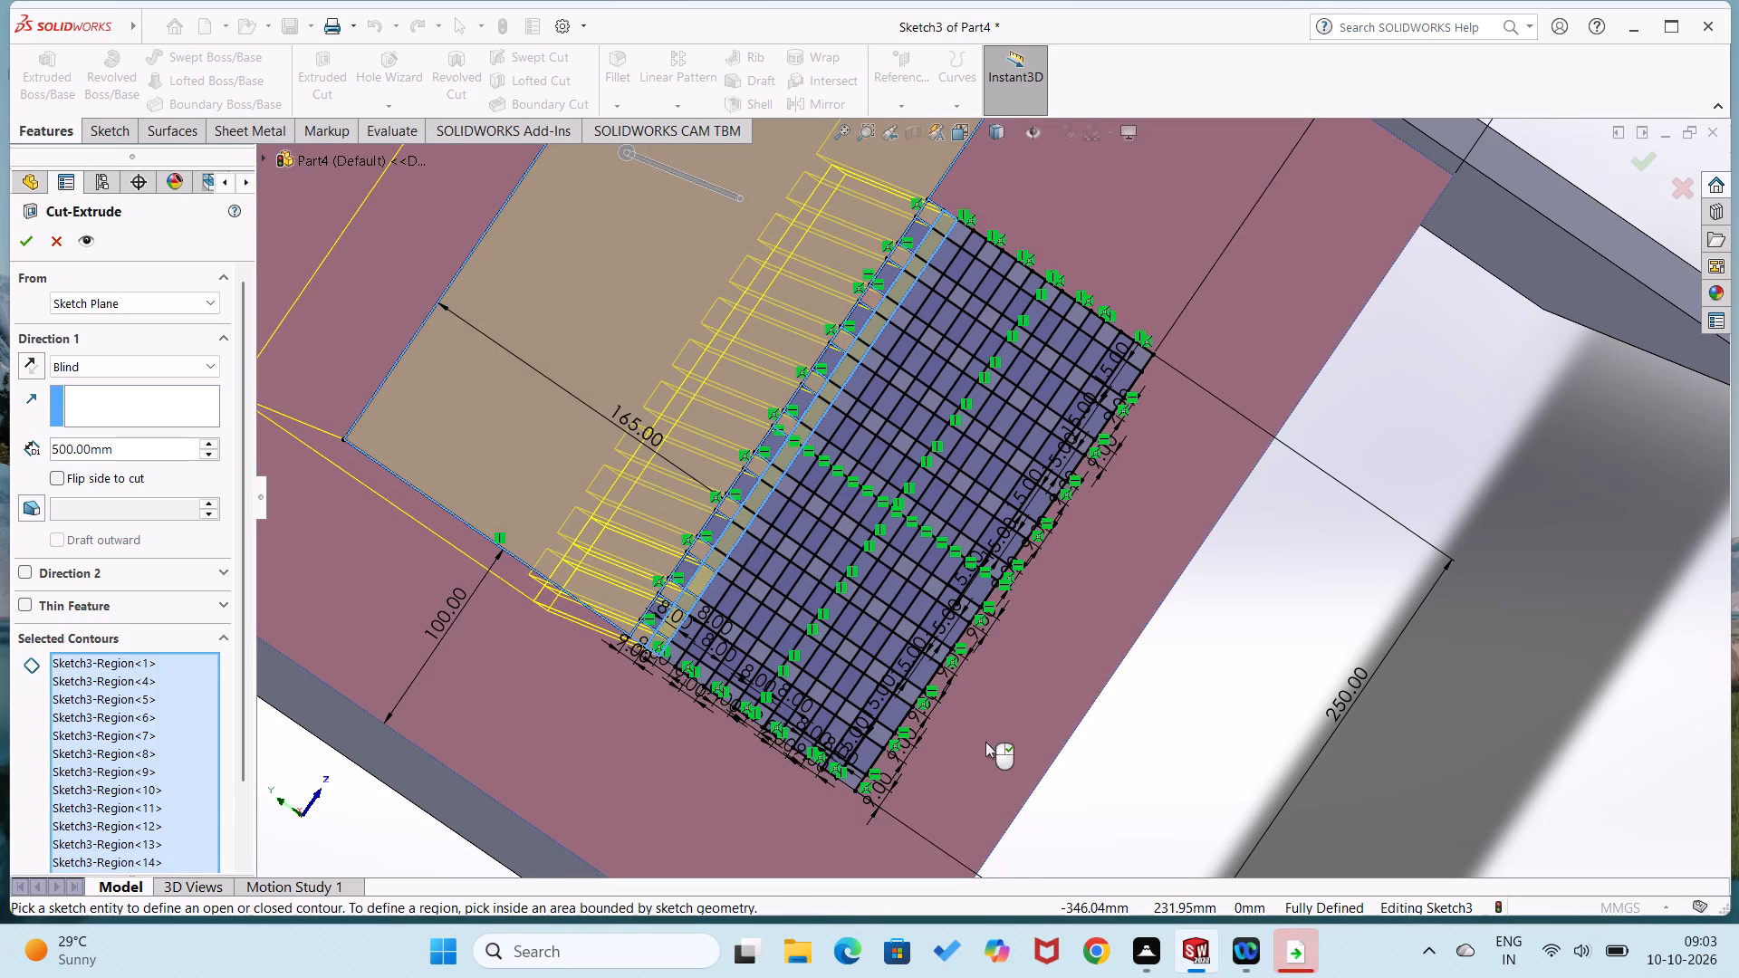
# Examine the cut preview and the grid's unselected cells from several angles.
pyautogui.moveTo(985, 742); pyautogui.dragTo(939, 682, button='middle')
pyautogui.scroll(3, 1110, 798)
pyautogui.scroll(-2, 1122, 735)
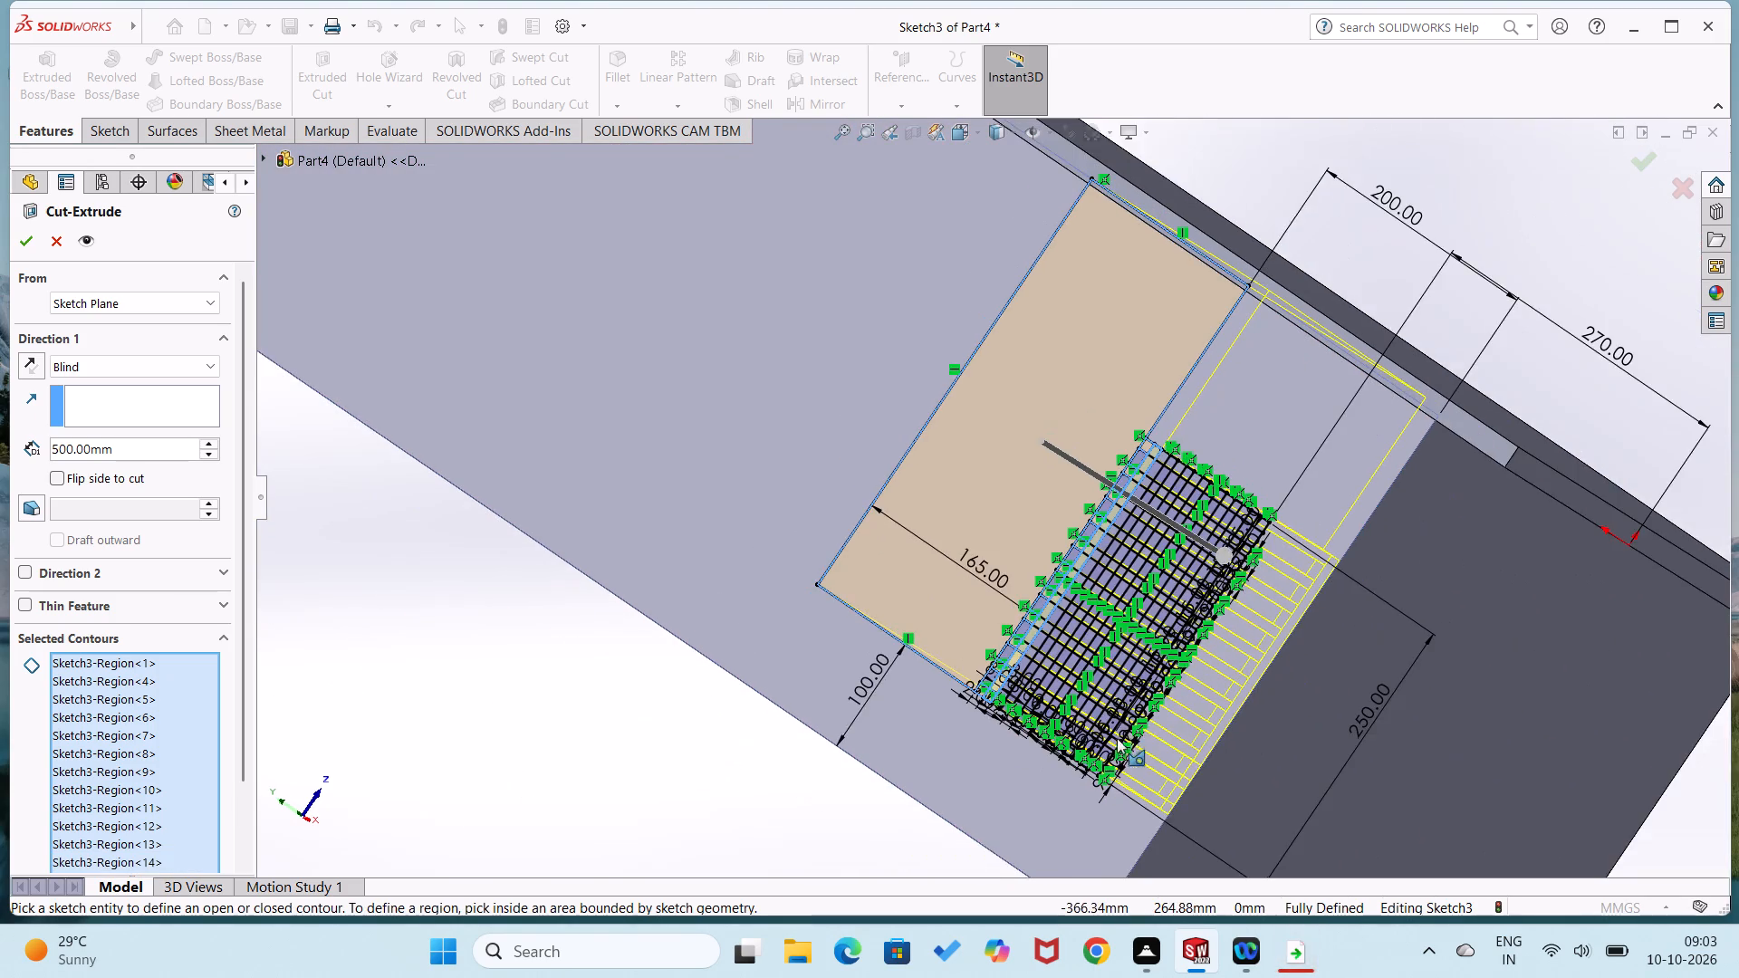
pyautogui.scroll(-4, 1117, 738)
pyautogui.moveTo(1039, 731); pyautogui.dragTo(1057, 746, button='middle')
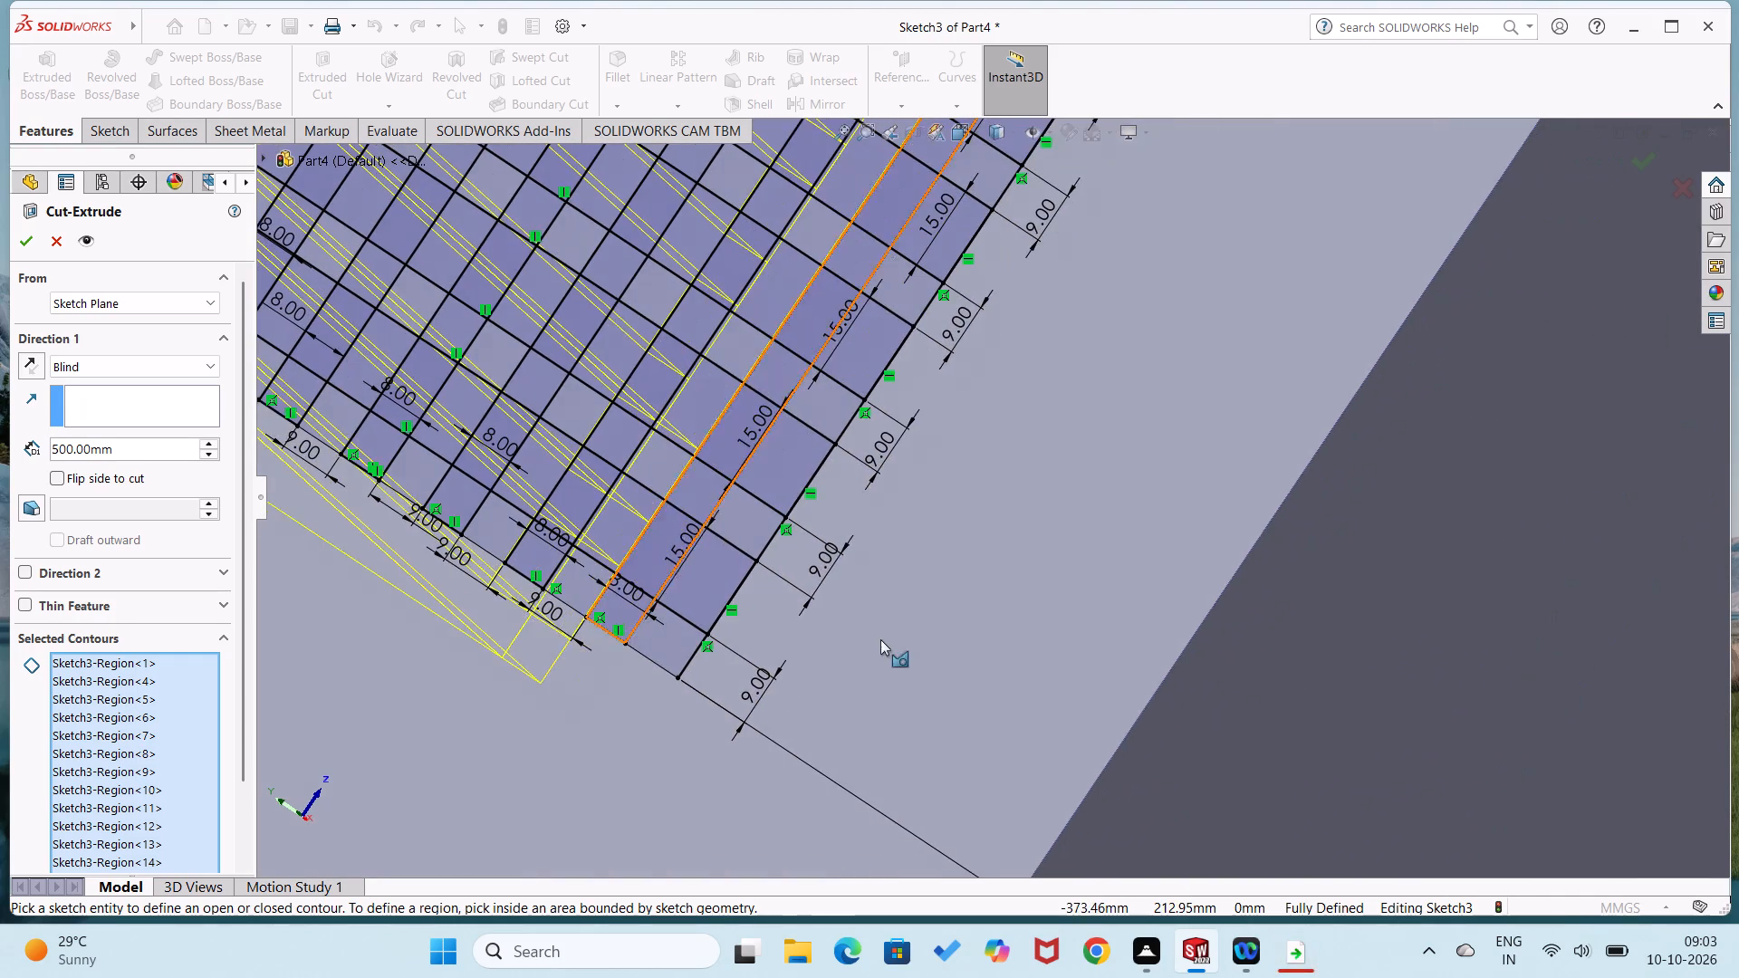
pyautogui.scroll(6, 888, 633)
pyautogui.moveTo(872, 623); pyautogui.dragTo(889, 647, button='middle')
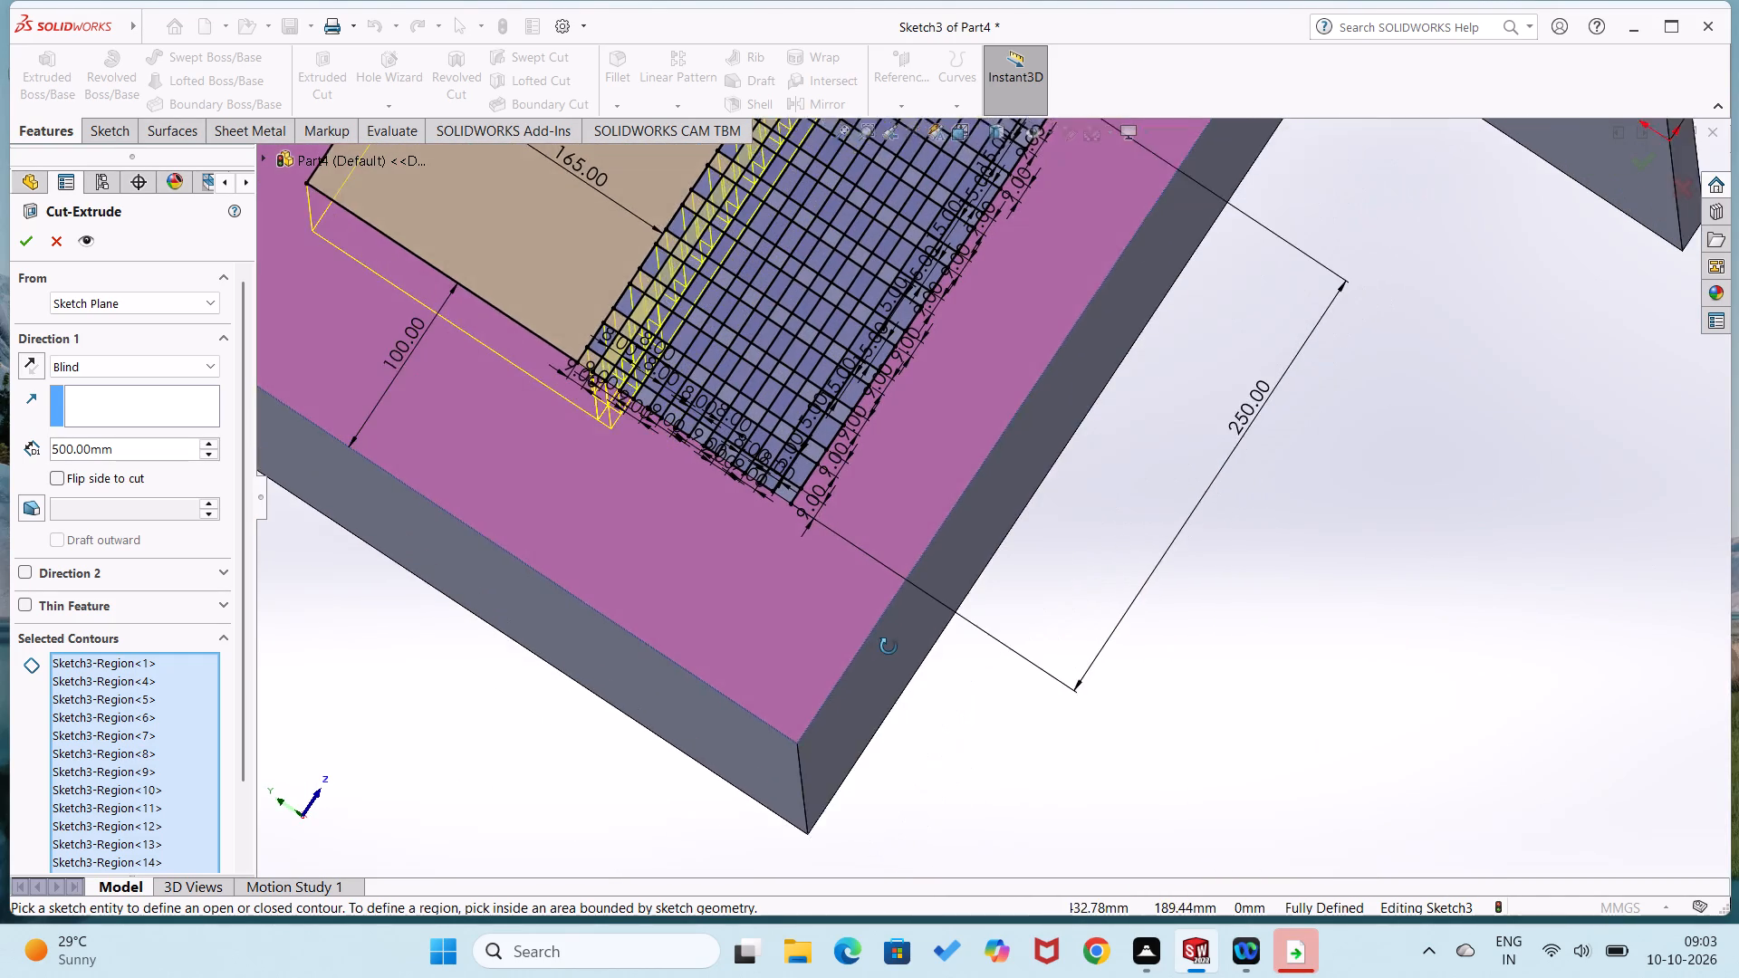
pyautogui.moveTo(889, 647); pyautogui.dragTo(889, 649, button='middle')
pyautogui.scroll(-3, 859, 505)
pyautogui.scroll(3, 847, 473)
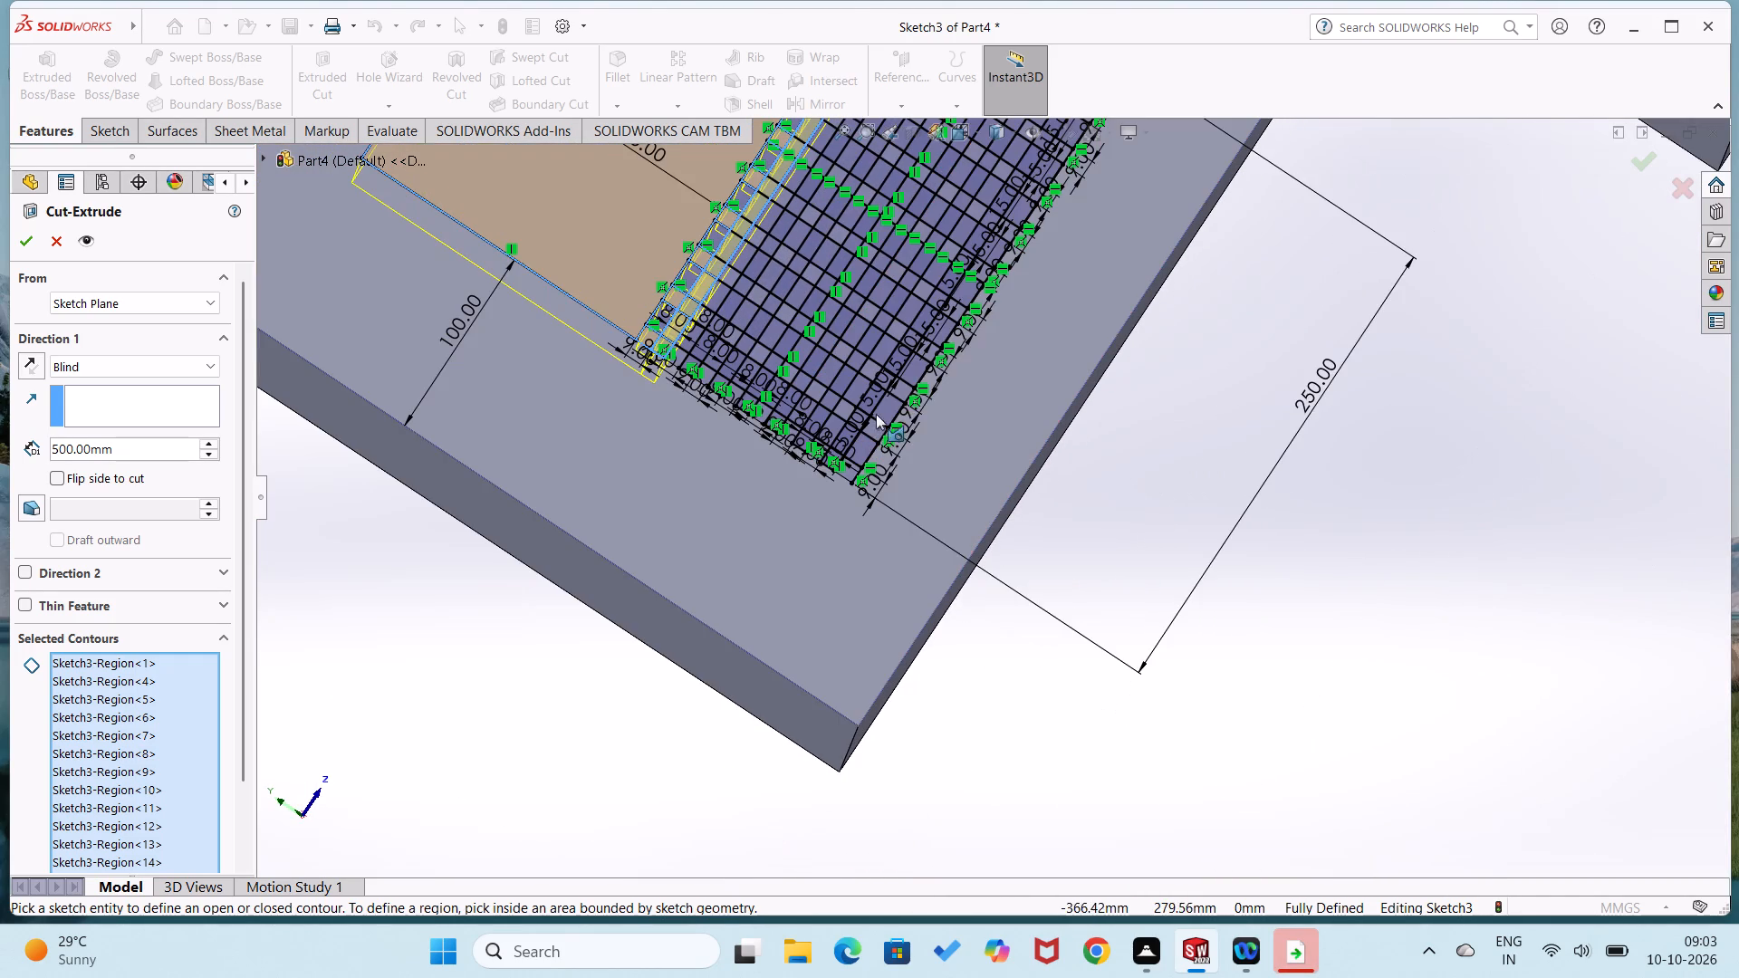
pyautogui.scroll(2, 905, 387)
pyautogui.scroll(-2, 946, 341)
pyautogui.scroll(3, 930, 351)
pyautogui.scroll(-5, 957, 318)
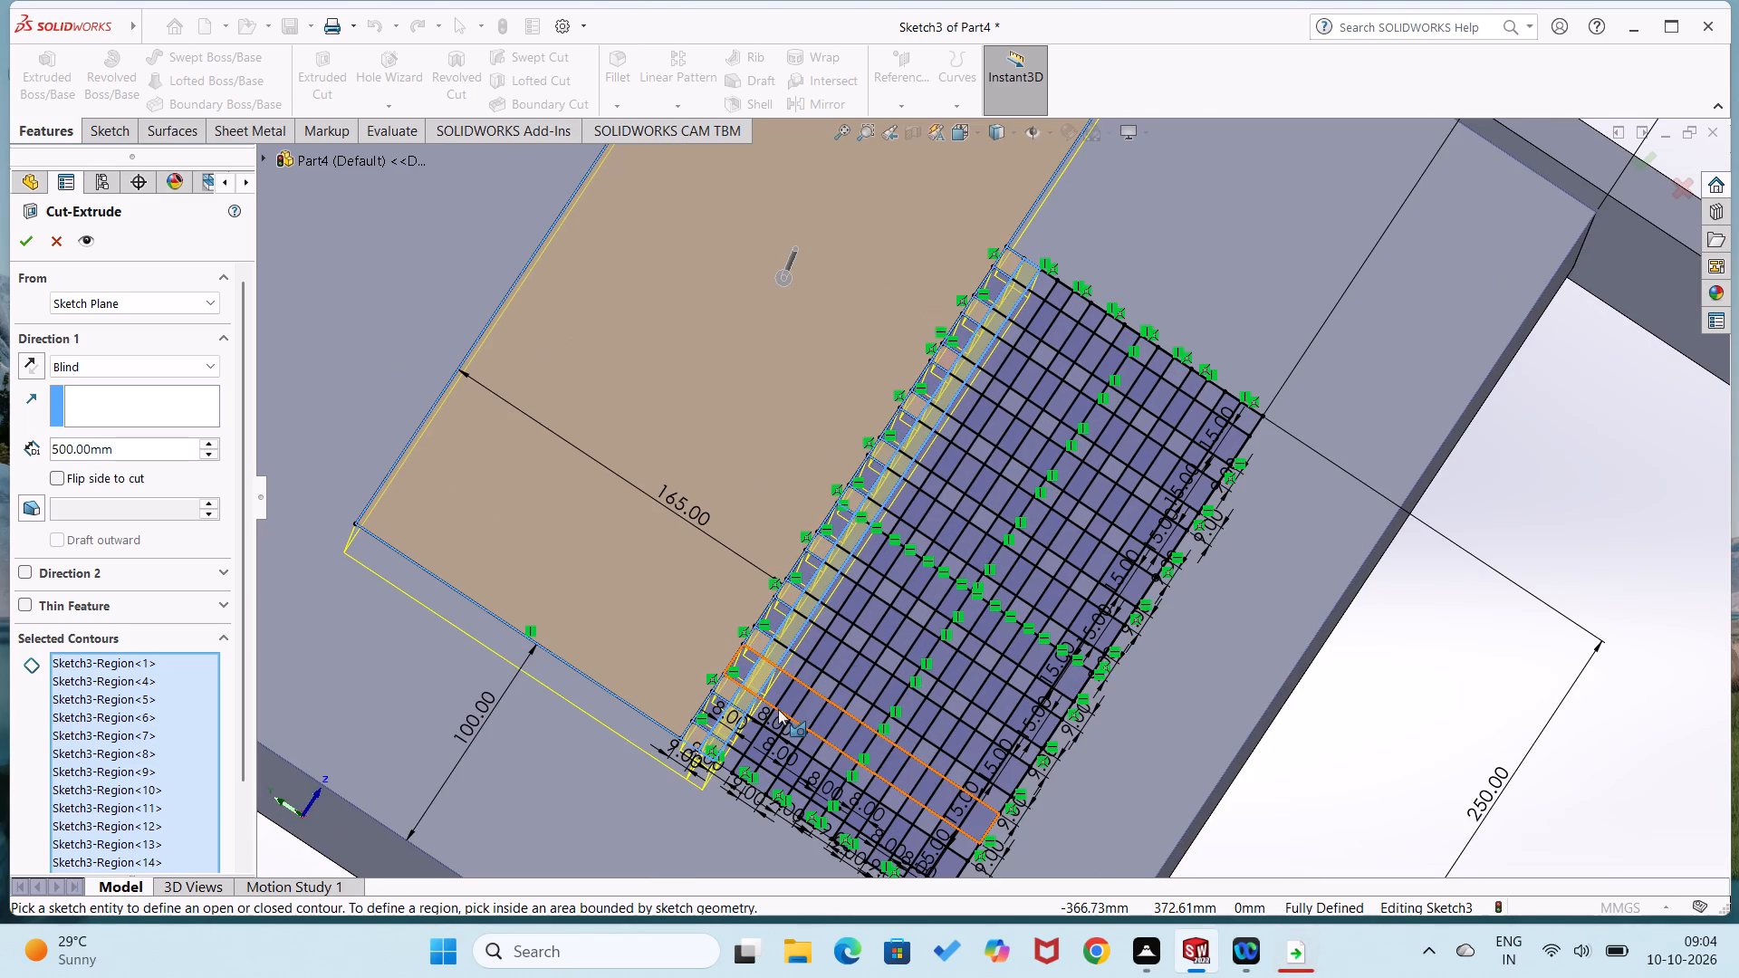
pyautogui.scroll(-1, 778, 709)
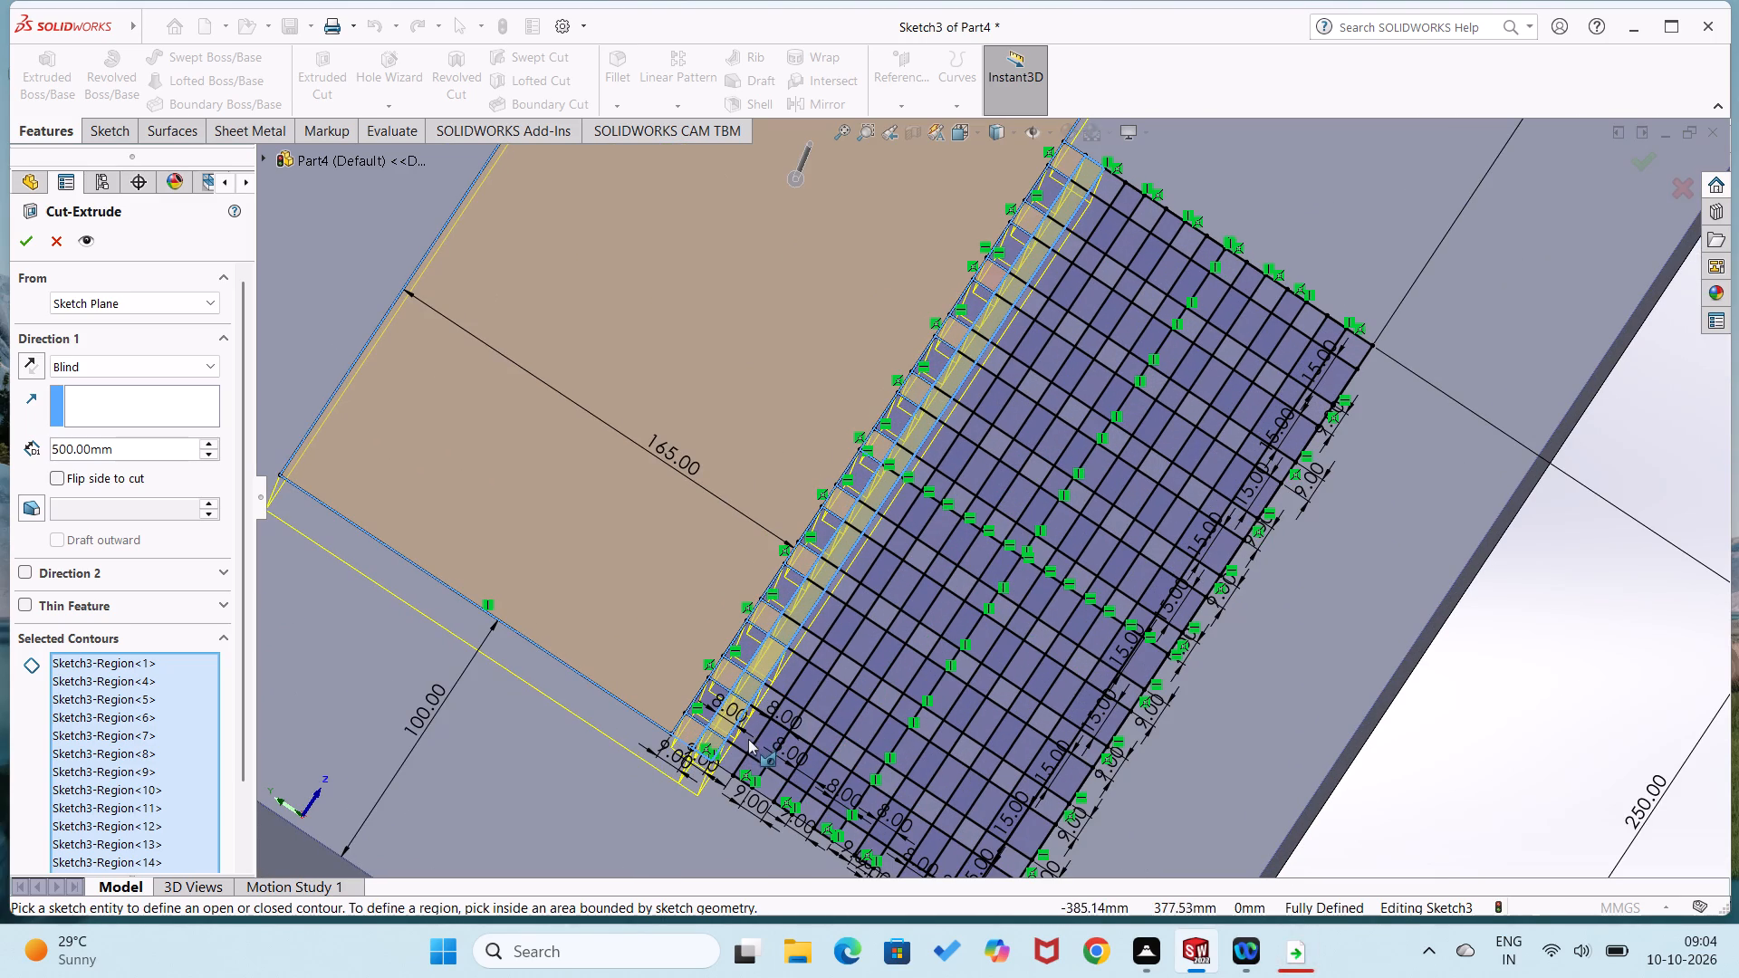
# Add the ten cells in the next grid row, just beyond the first 8 mm bar, to the cut contours.
pyautogui.click(753, 733)
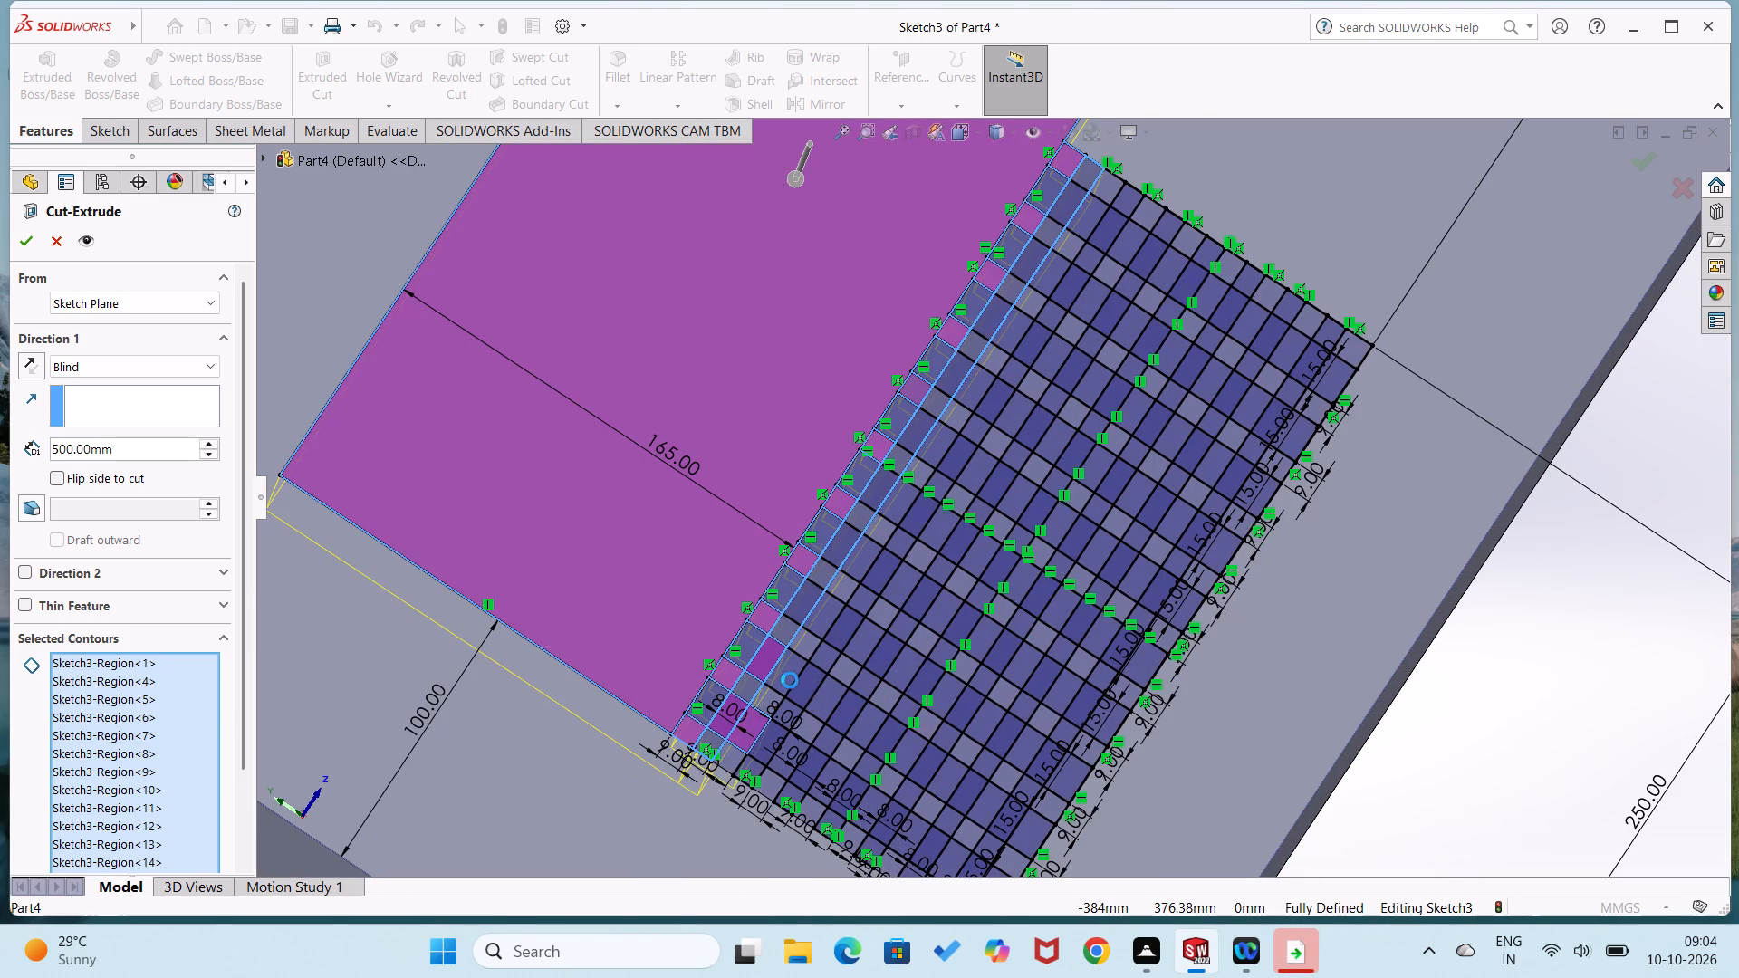
pyautogui.click(786, 676)
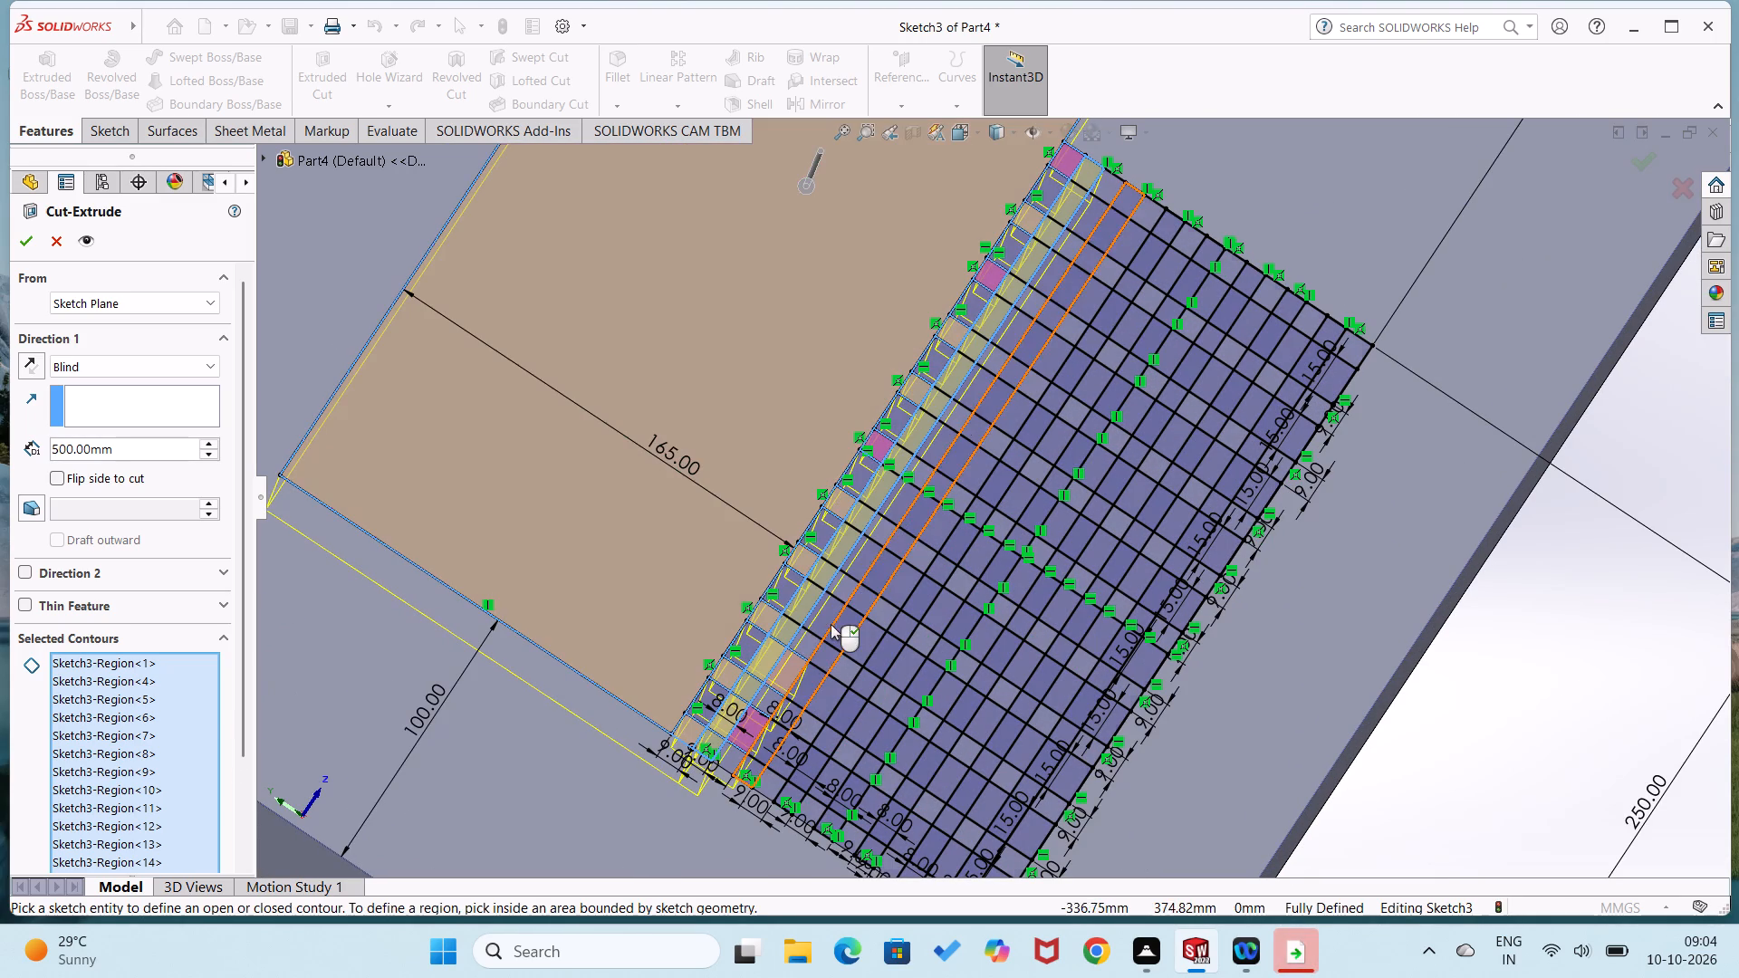
pyautogui.click(825, 617)
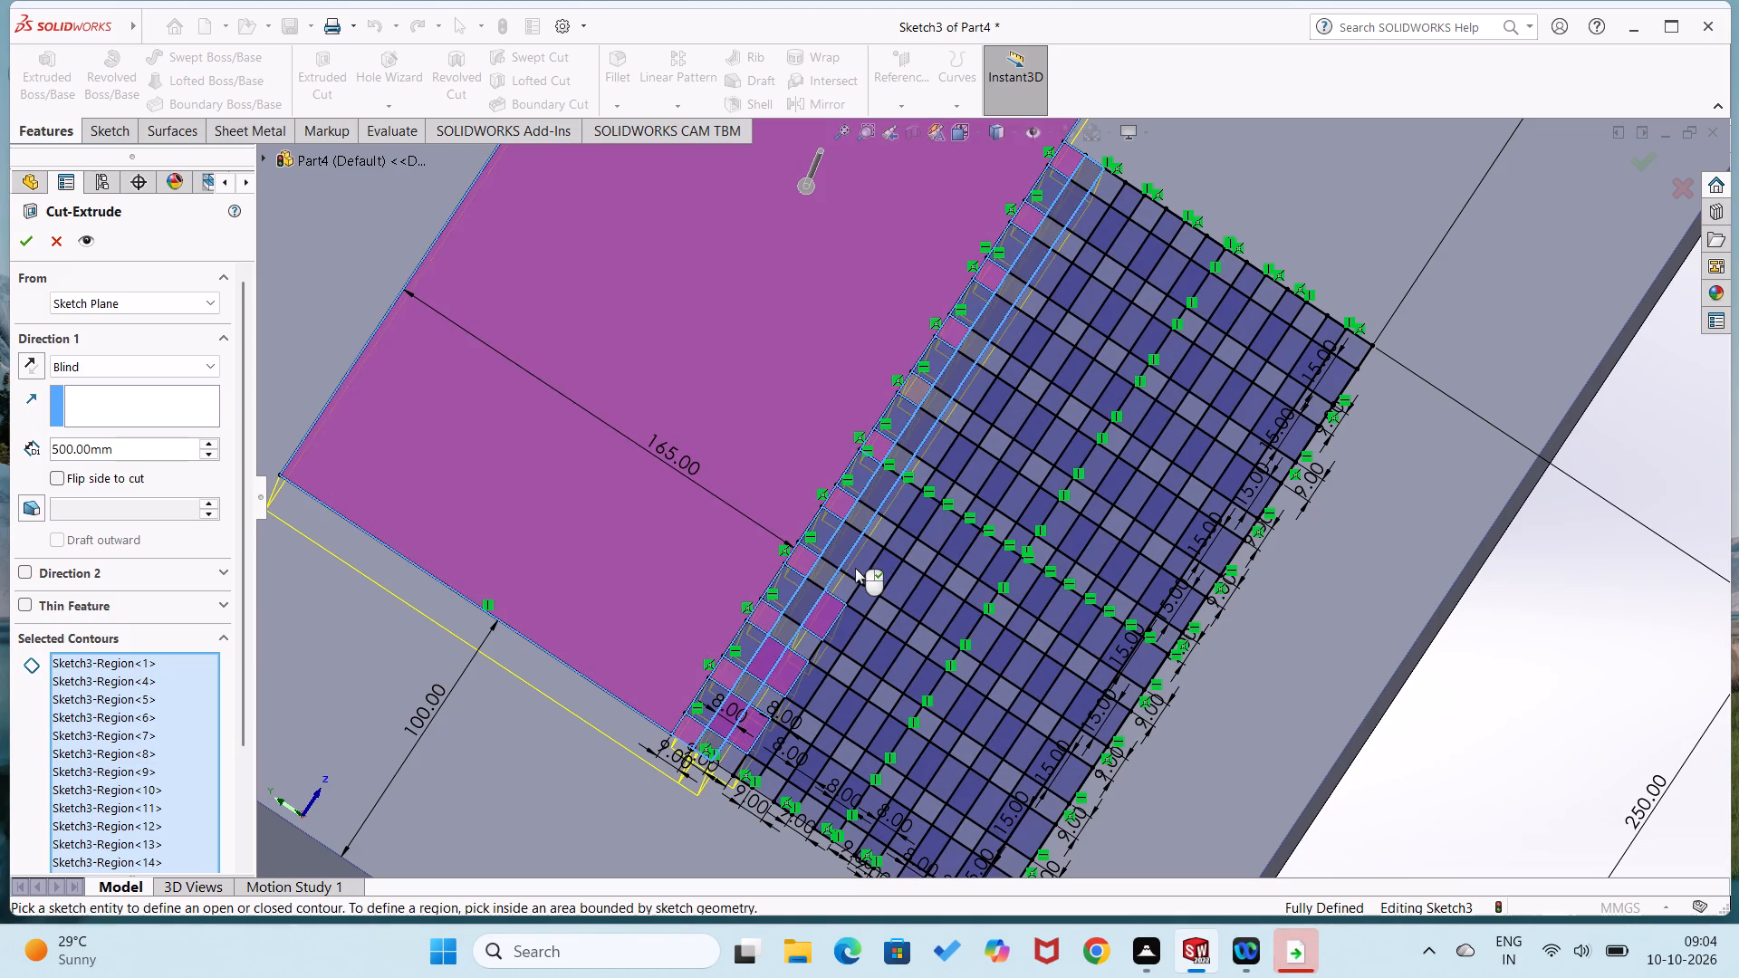
pyautogui.click(857, 566)
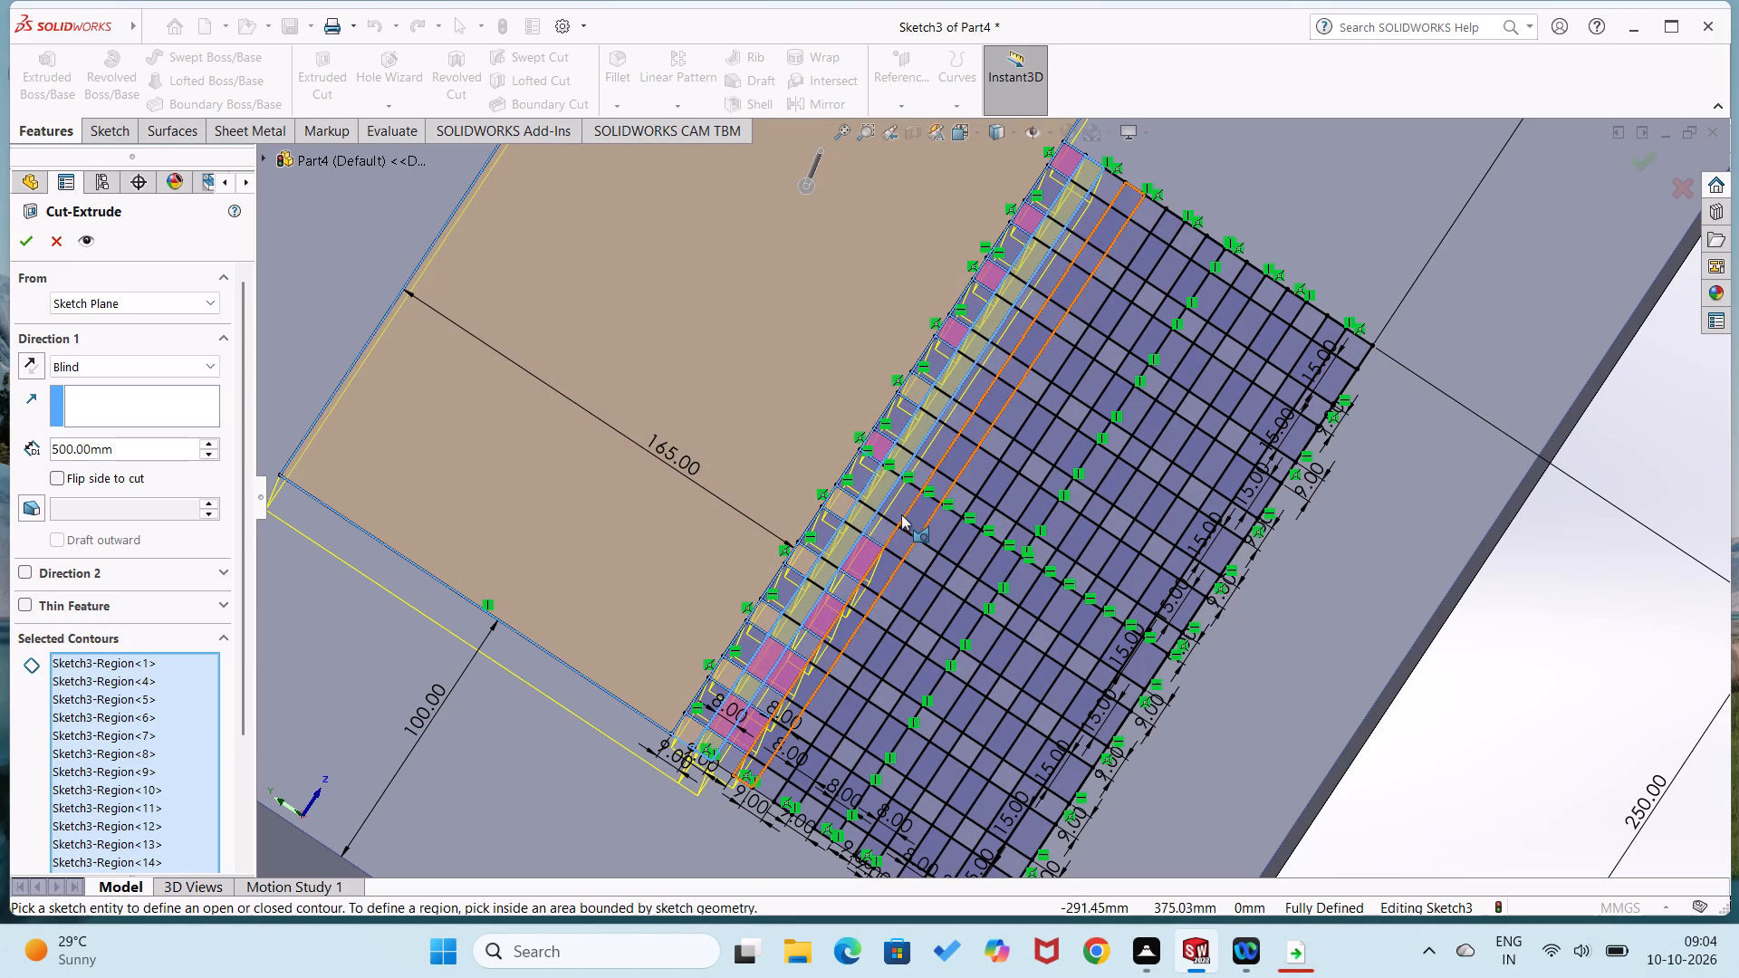
pyautogui.click(897, 504)
pyautogui.click(940, 446)
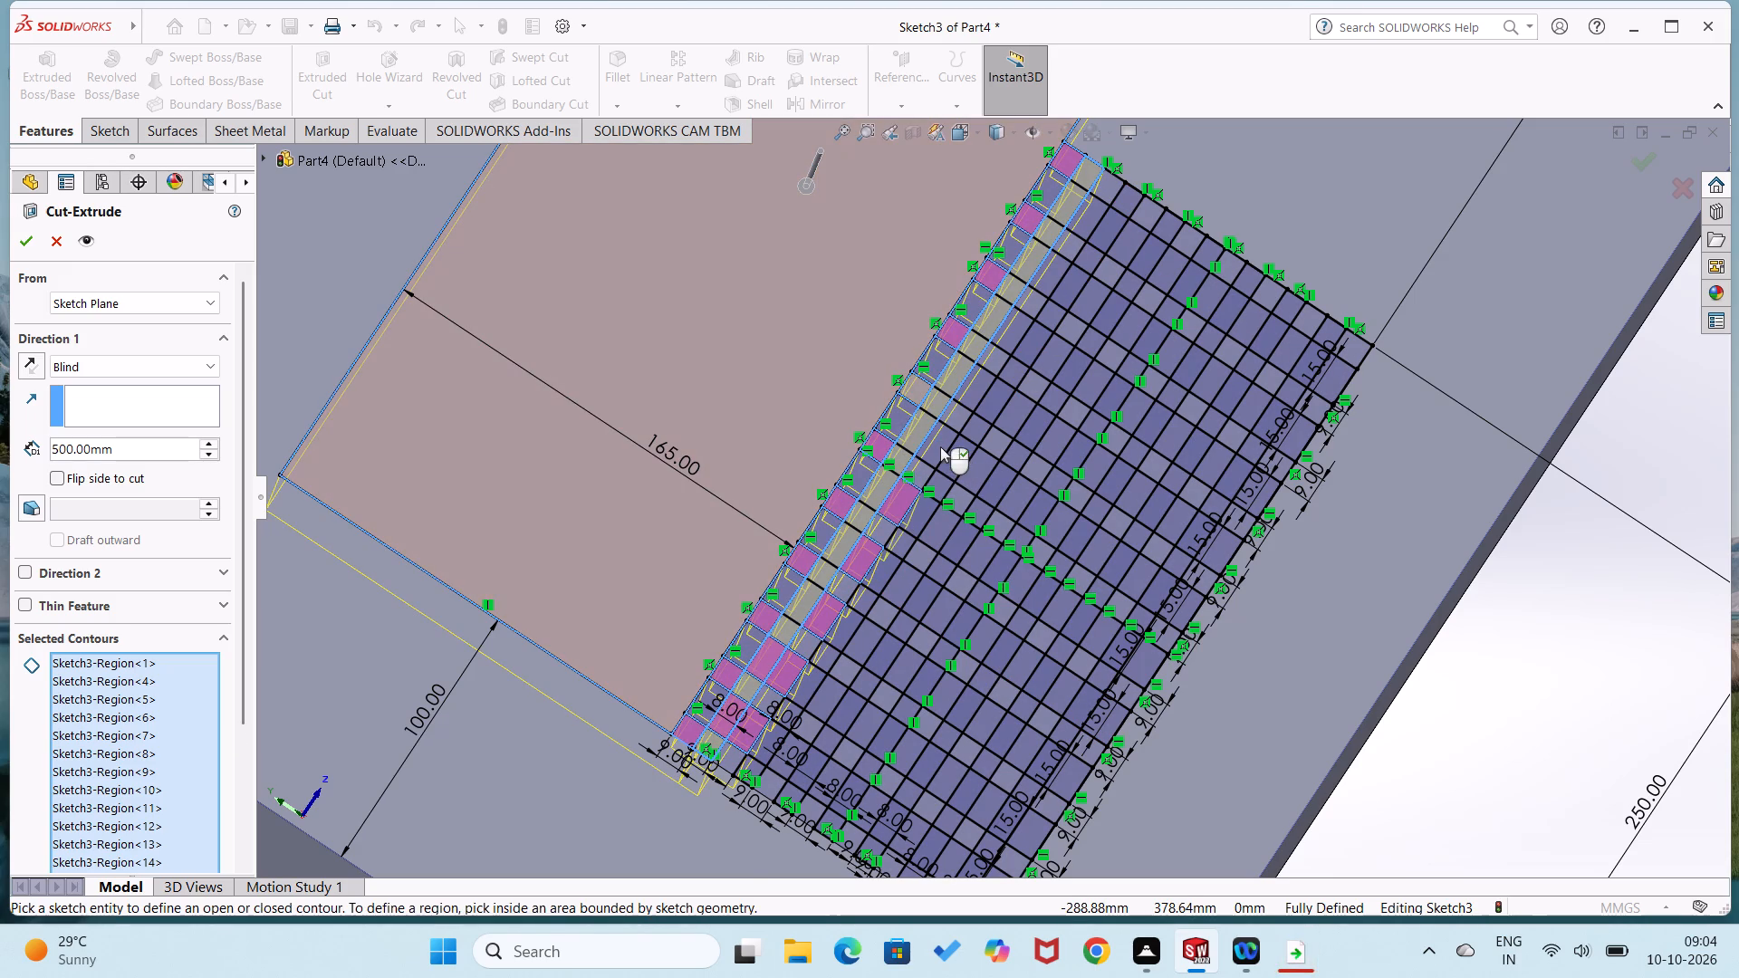
pyautogui.click(971, 391)
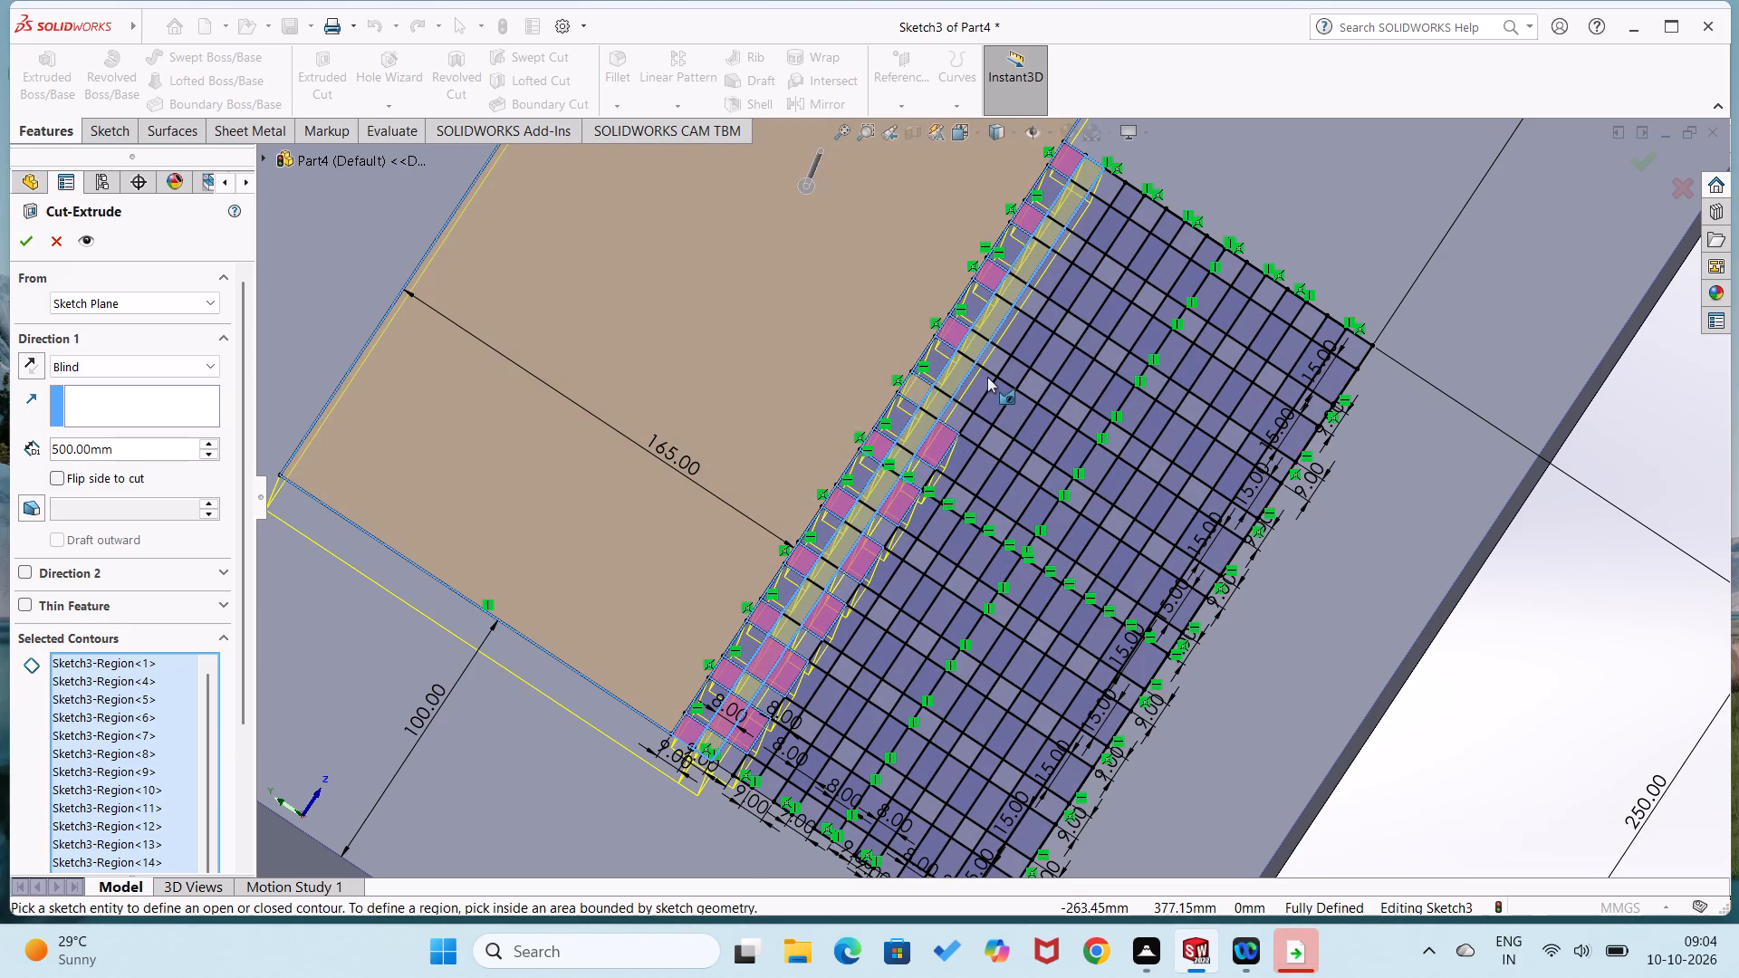
pyautogui.click(1007, 345)
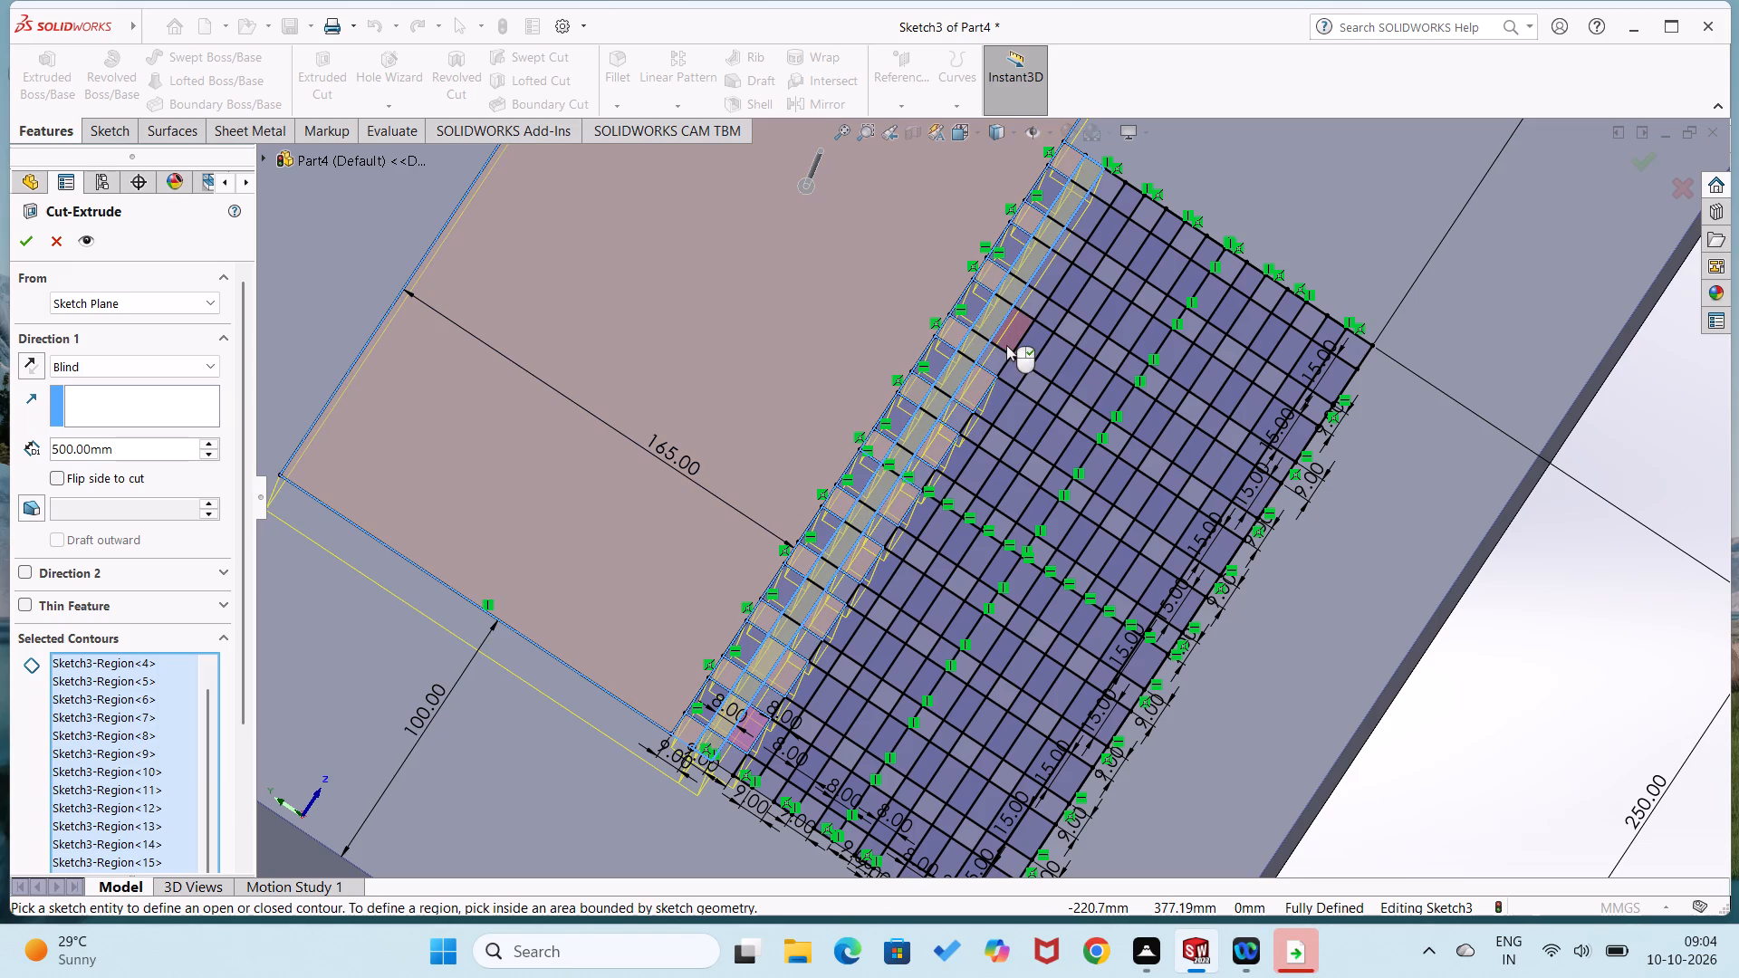
pyautogui.click(1055, 276)
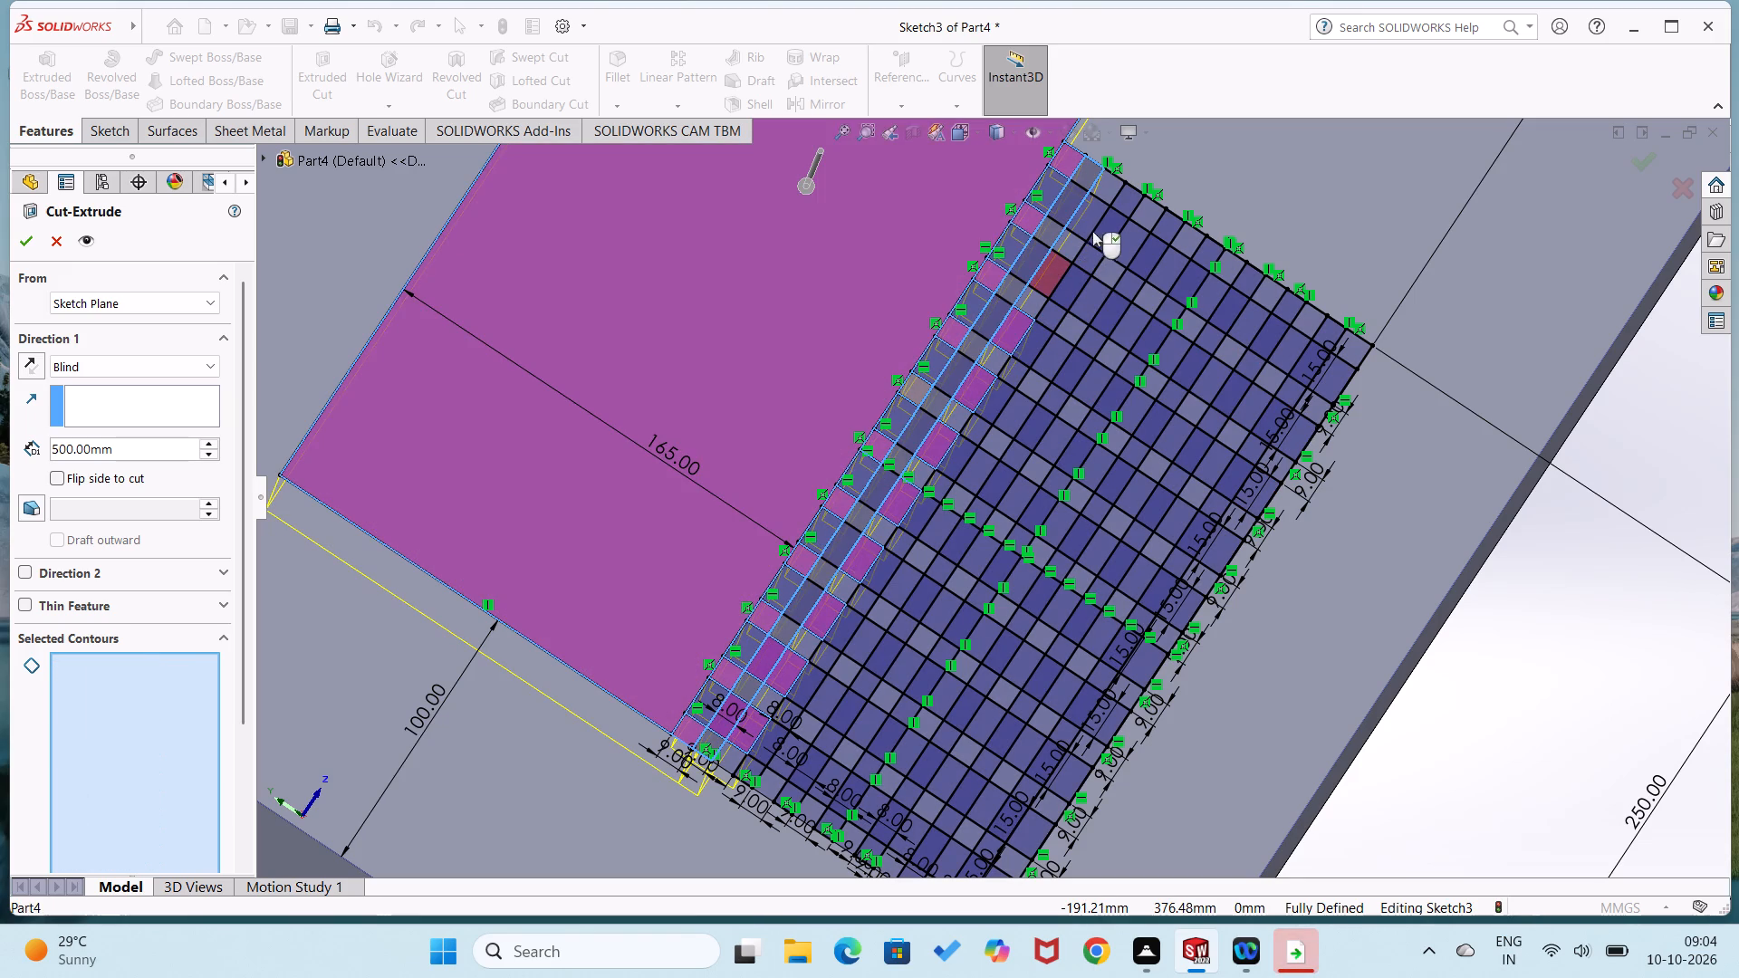
pyautogui.click(1095, 218)
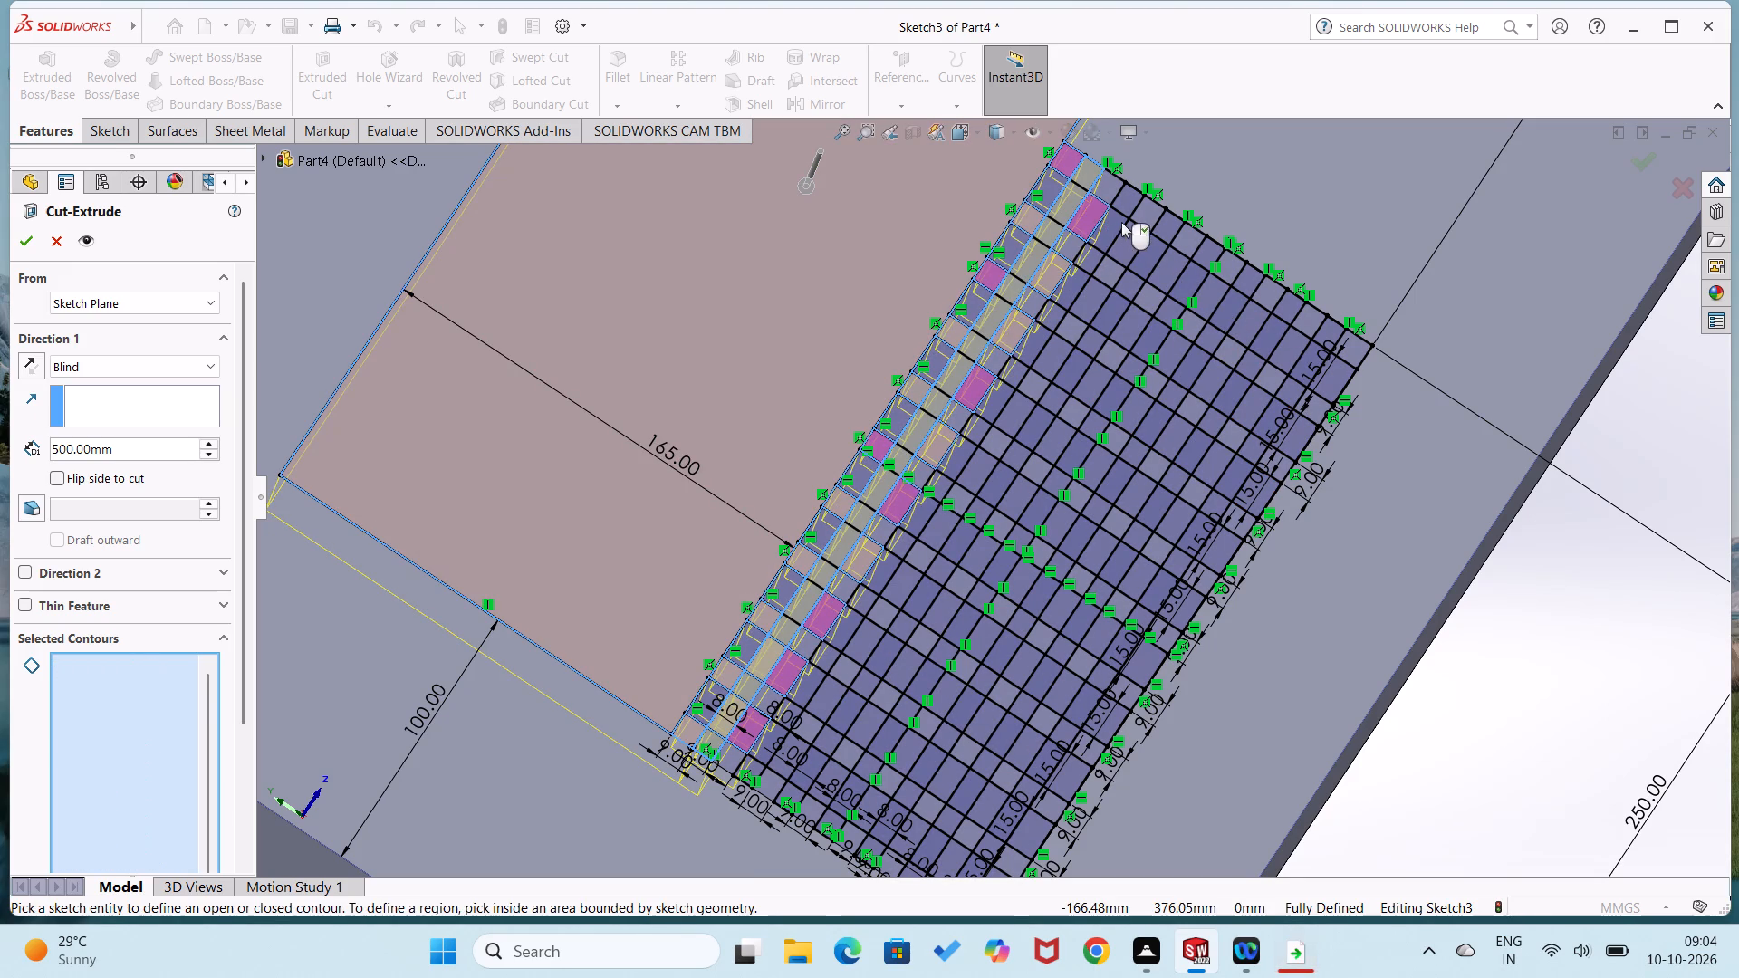
# Add contours along the grid's second 8 mm bar, bordering the row of cells just picked, to the cut selection.
pyautogui.click(1129, 200)
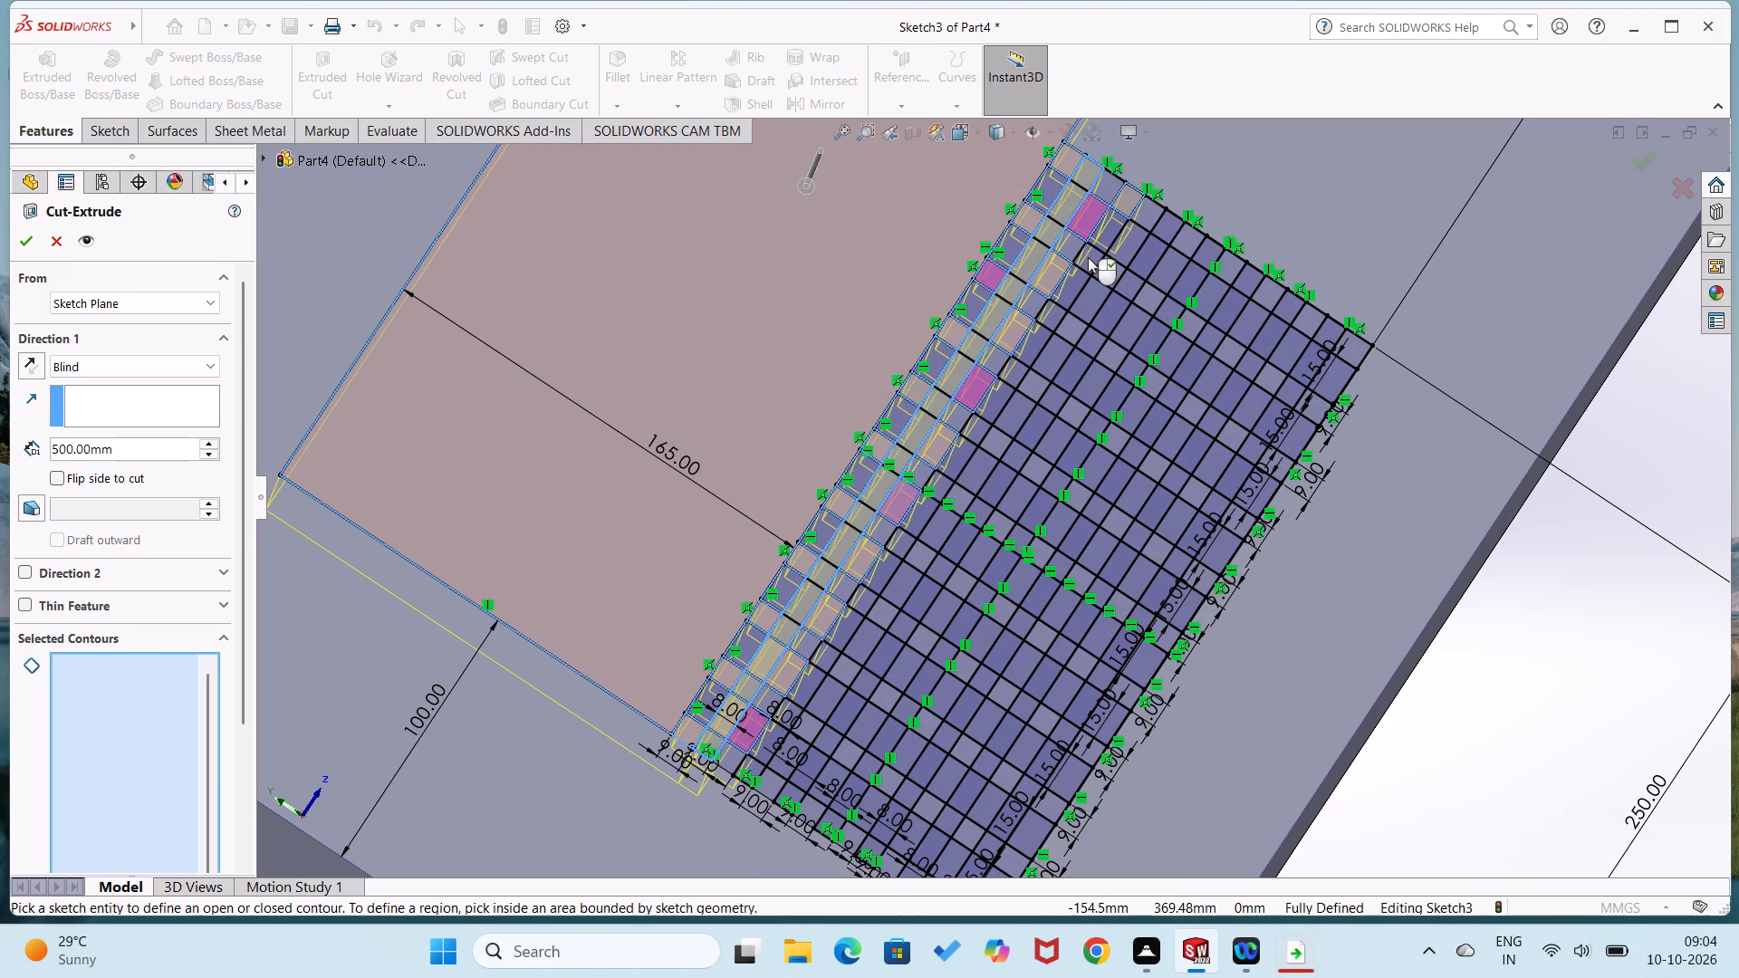
pyautogui.click(1088, 258)
pyautogui.click(1050, 321)
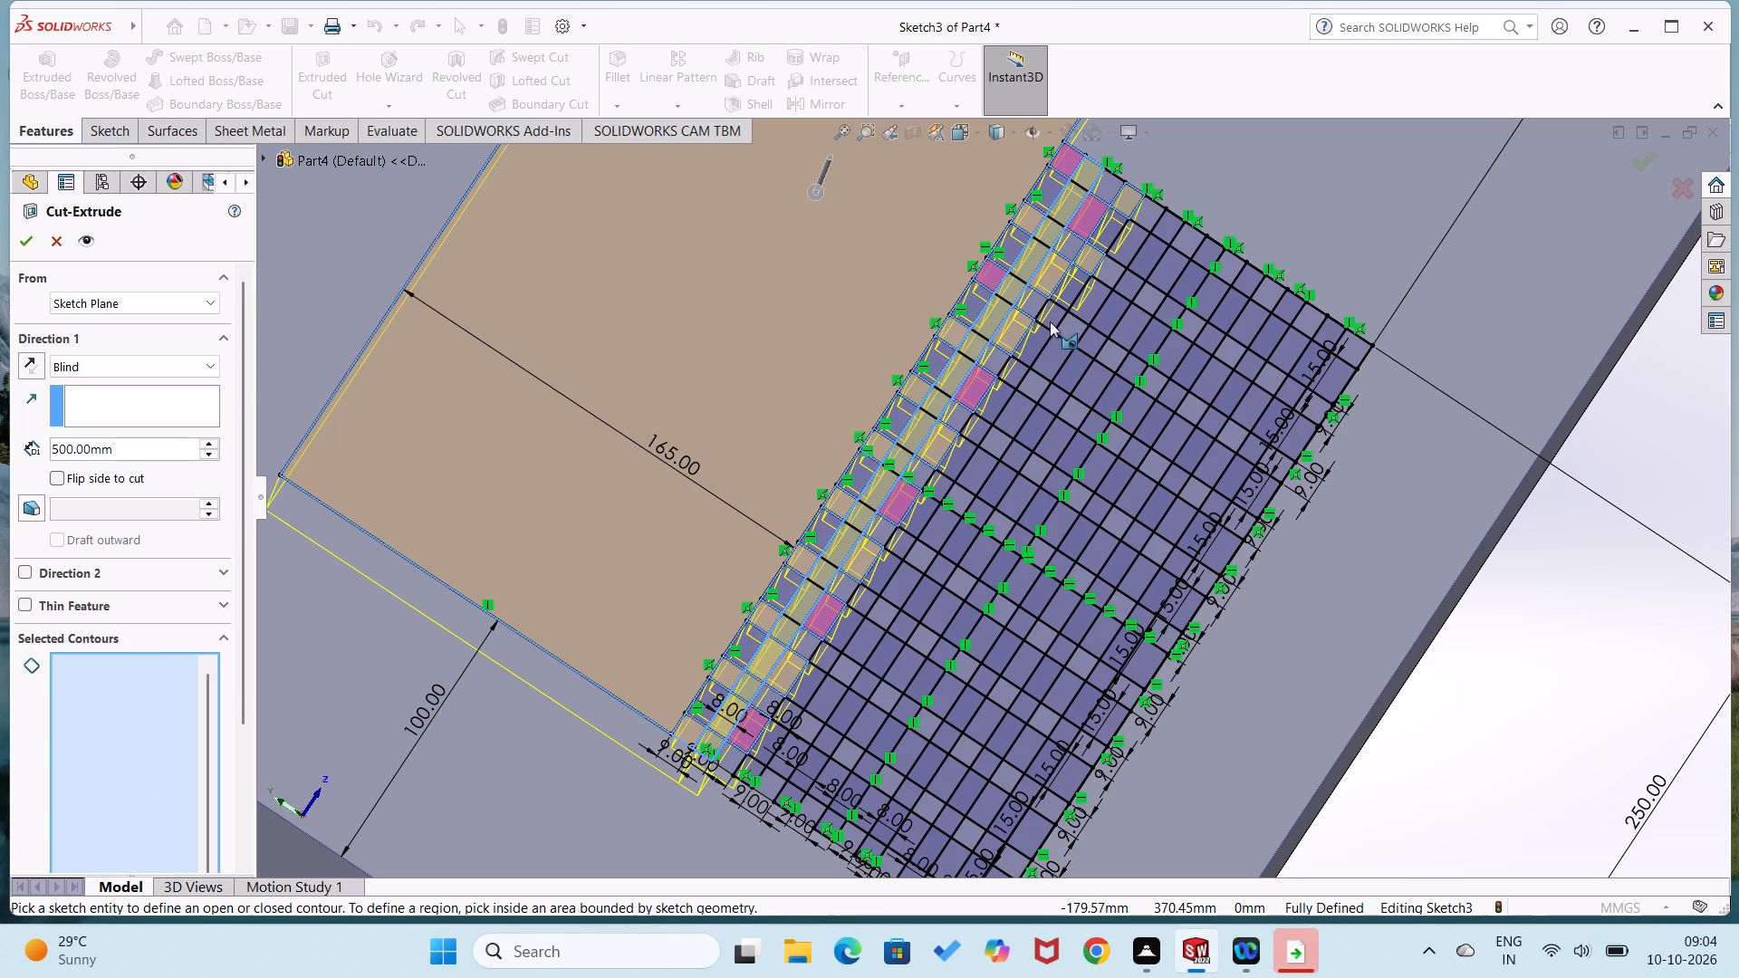
pyautogui.click(1014, 363)
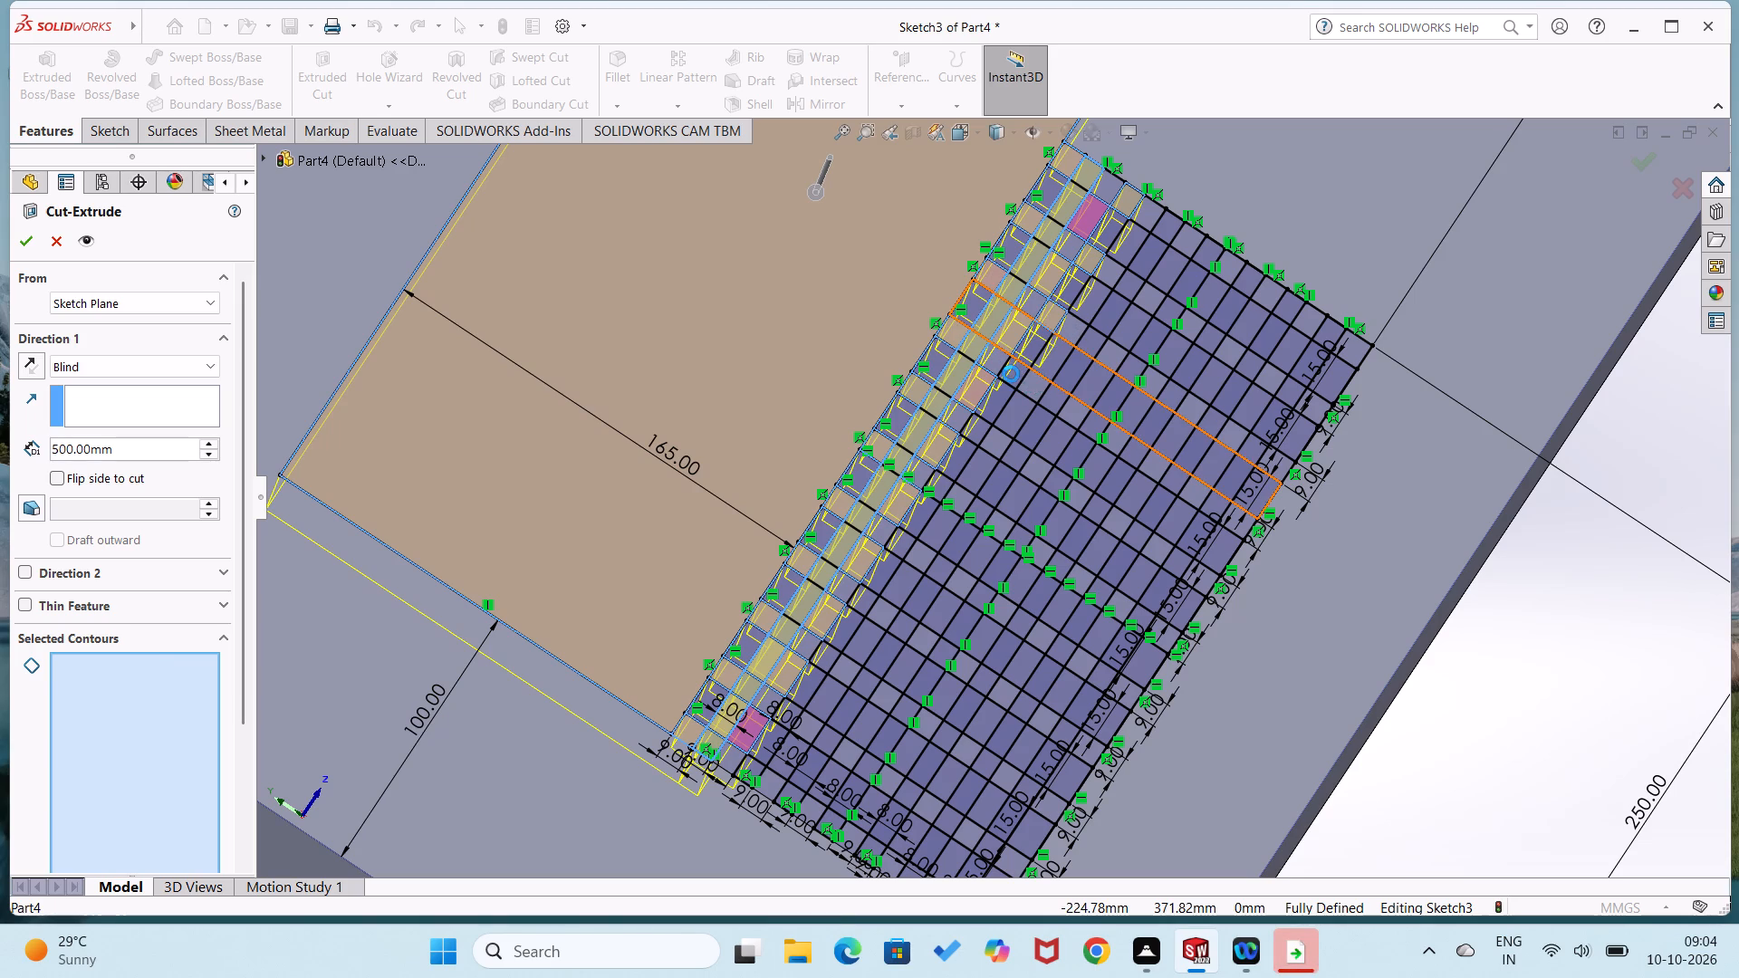
pyautogui.click(973, 430)
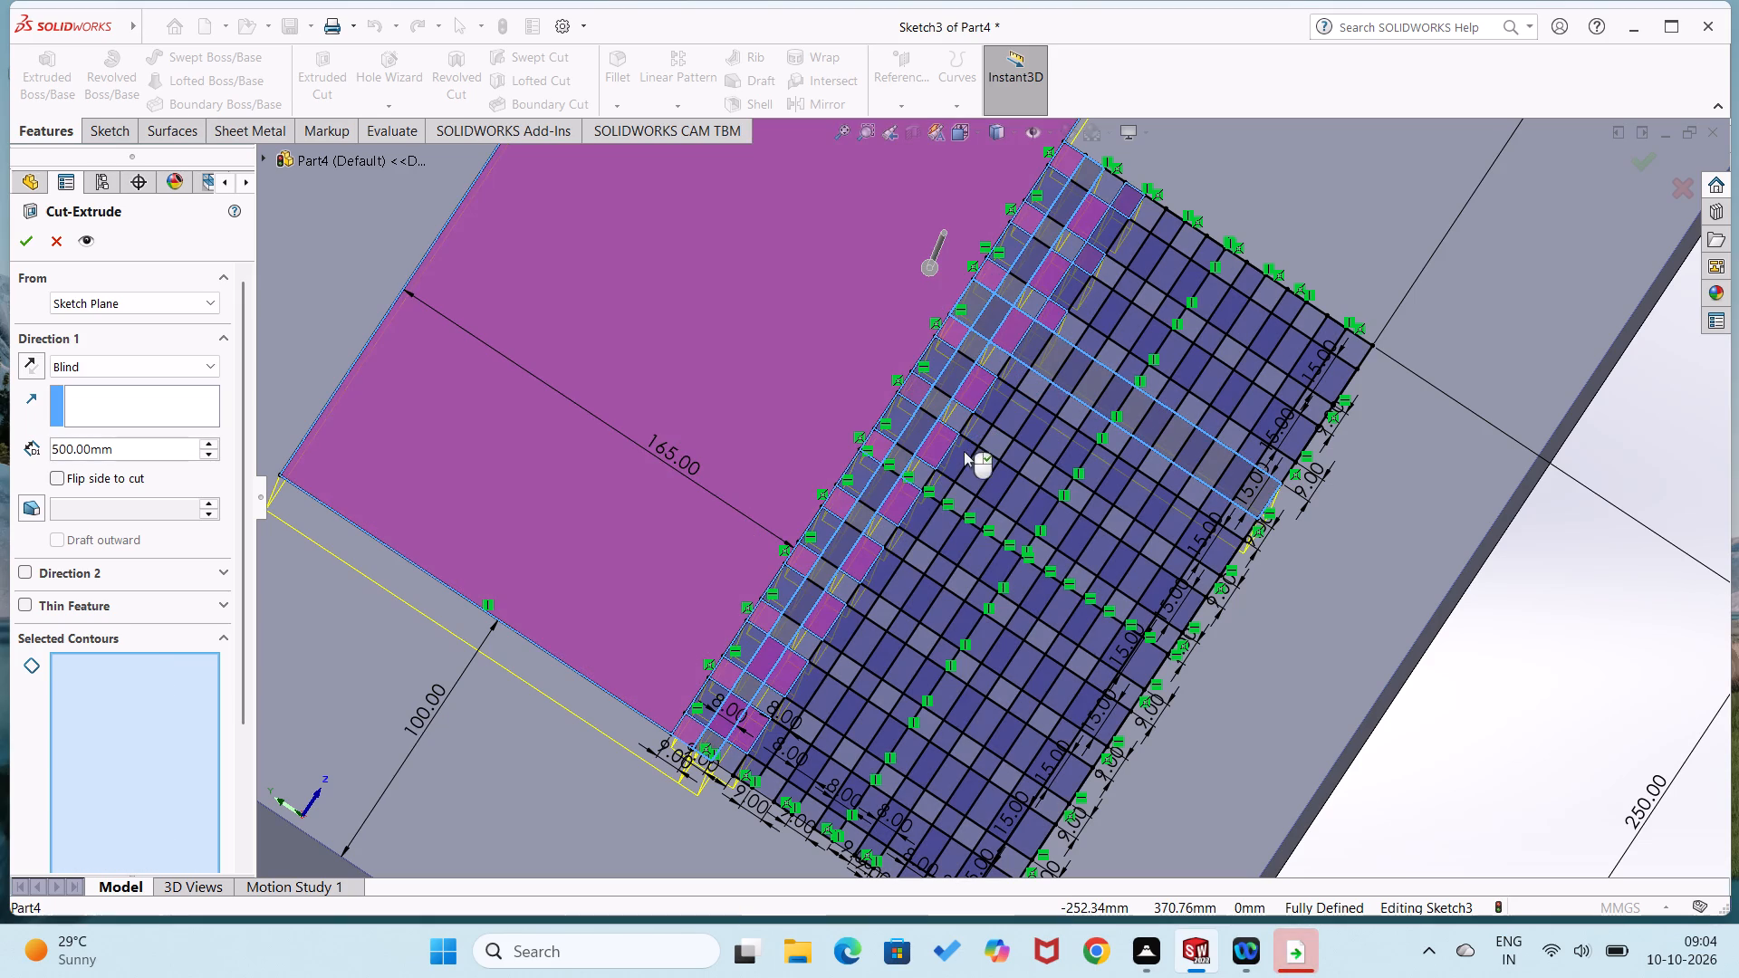
pyautogui.click(943, 490)
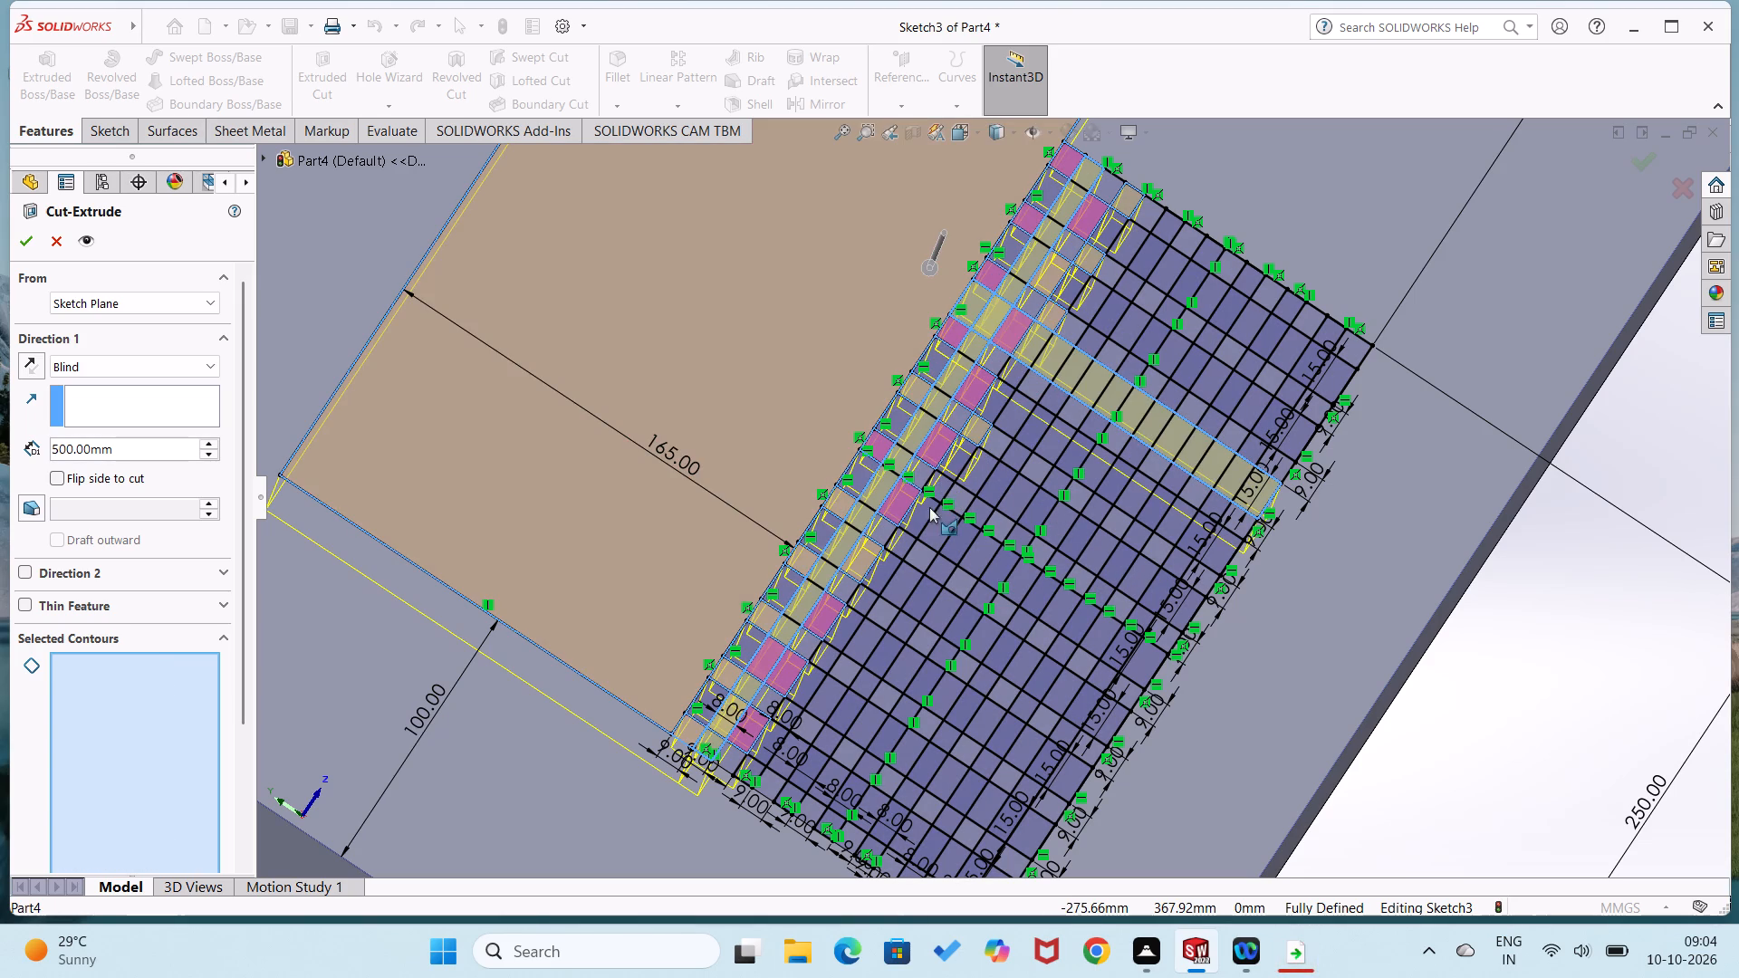
pyautogui.click(904, 548)
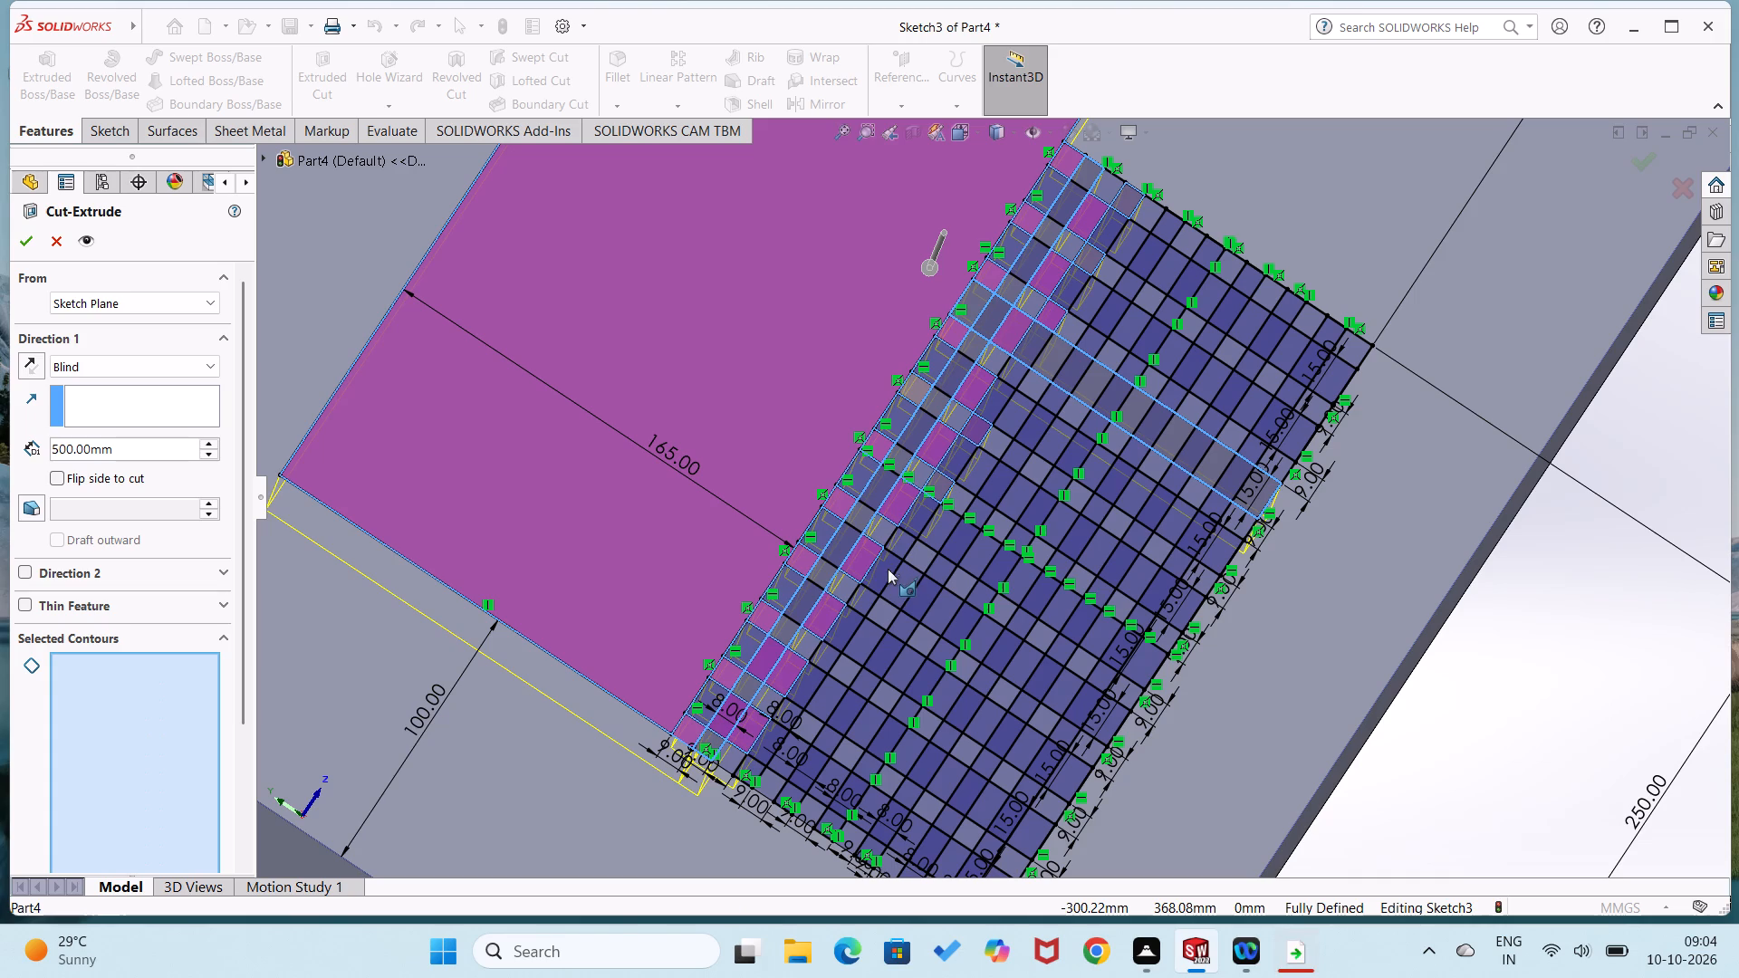
pyautogui.click(866, 602)
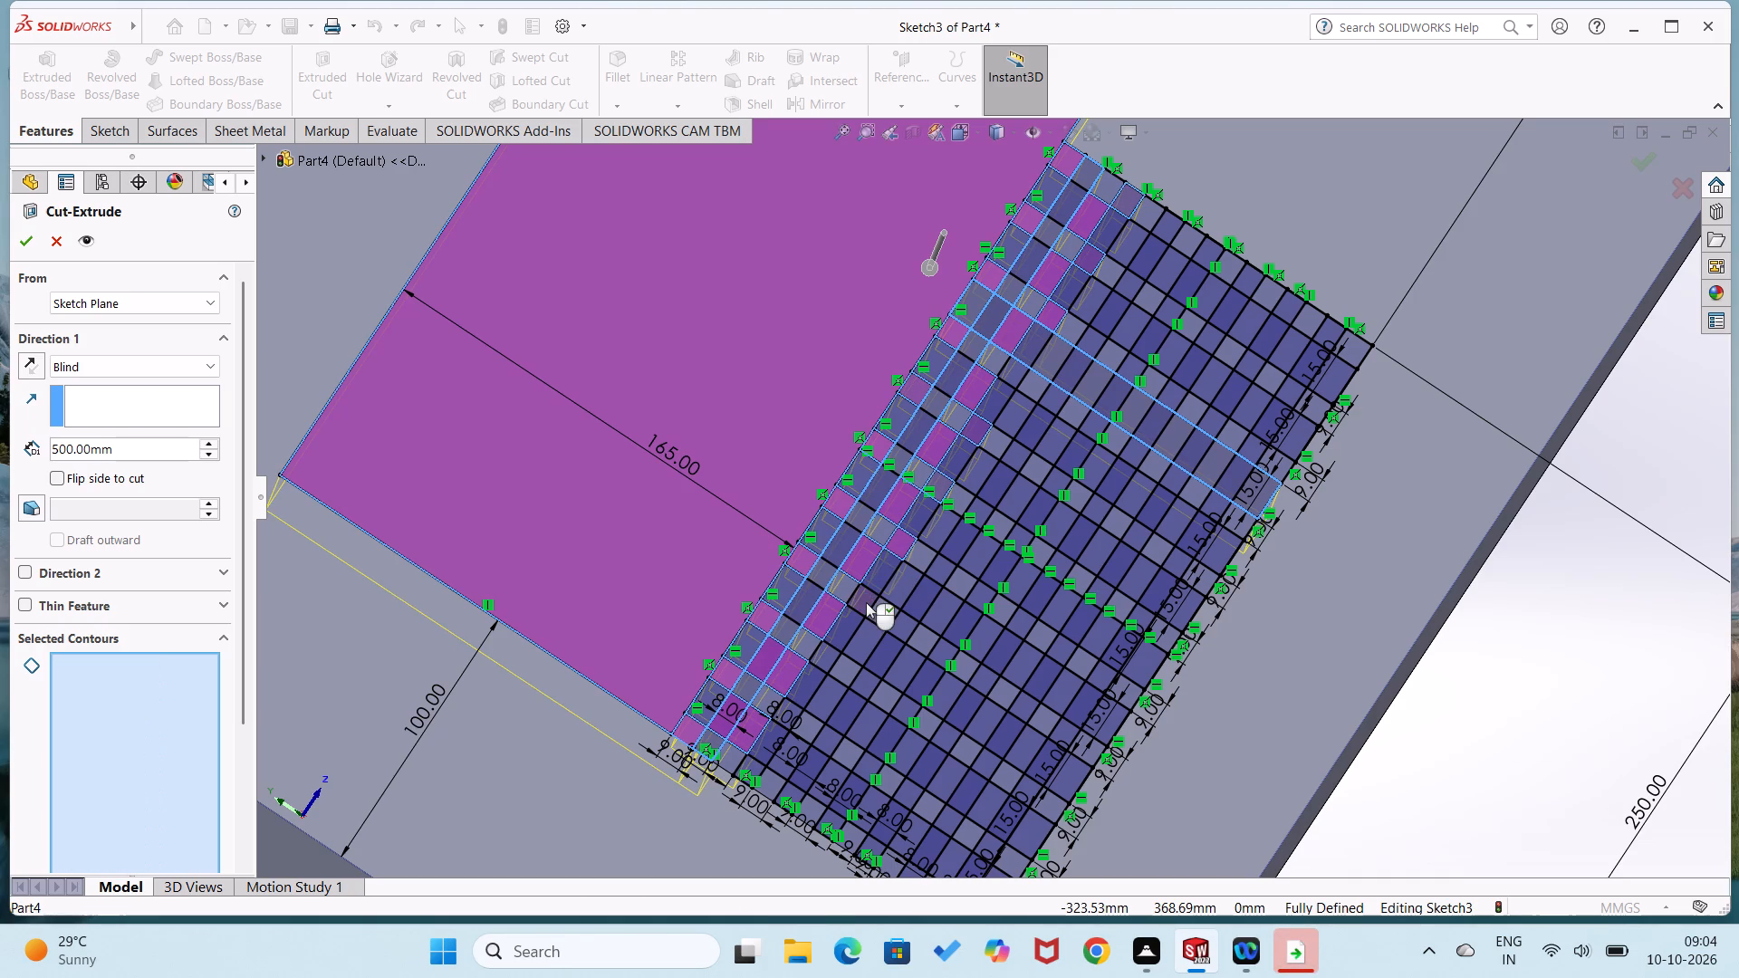
pyautogui.click(828, 664)
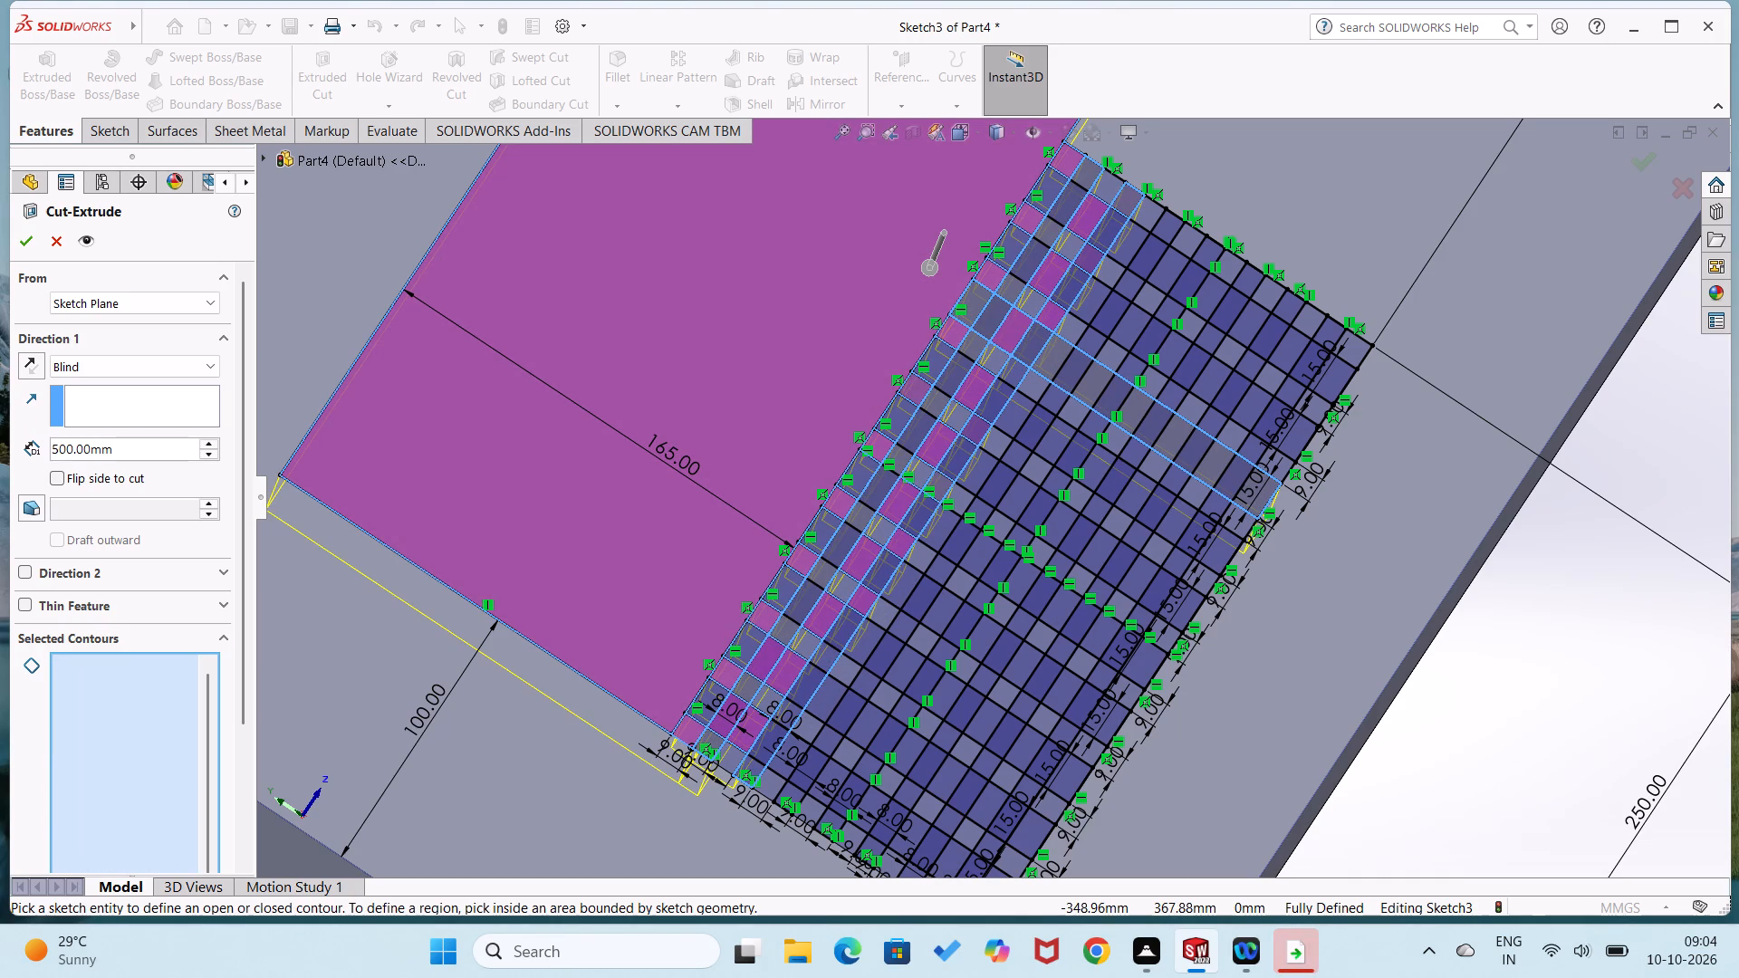
pyautogui.click(787, 708)
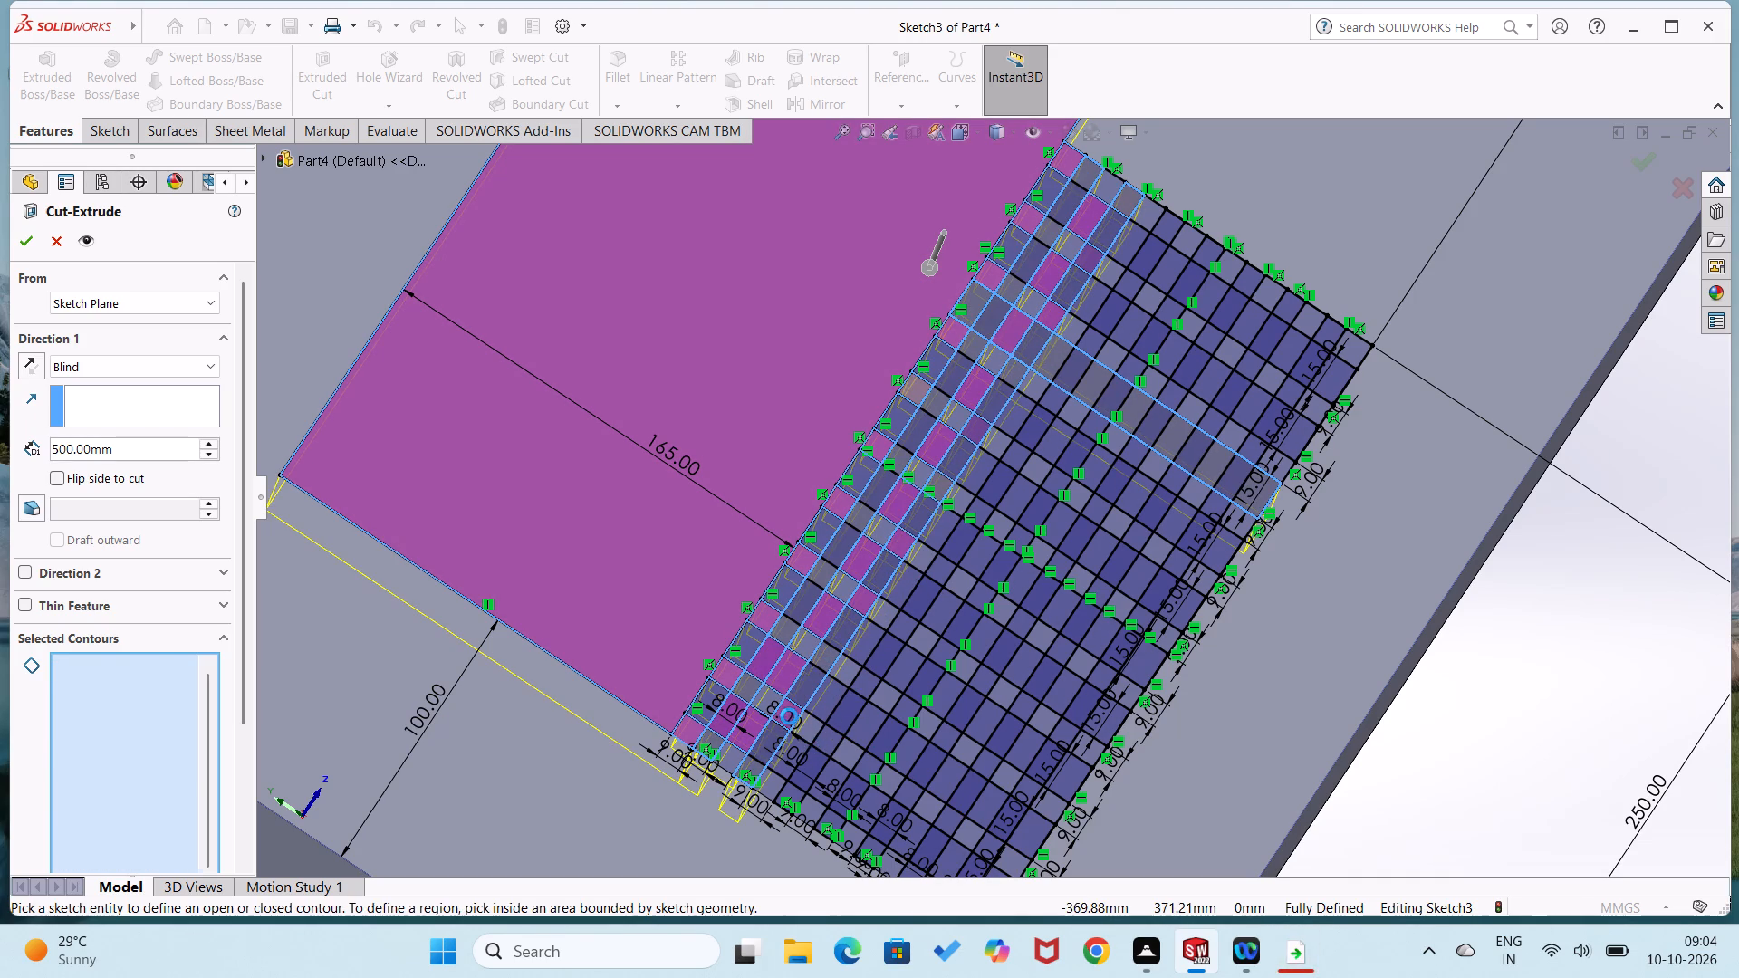
pyautogui.click(789, 716)
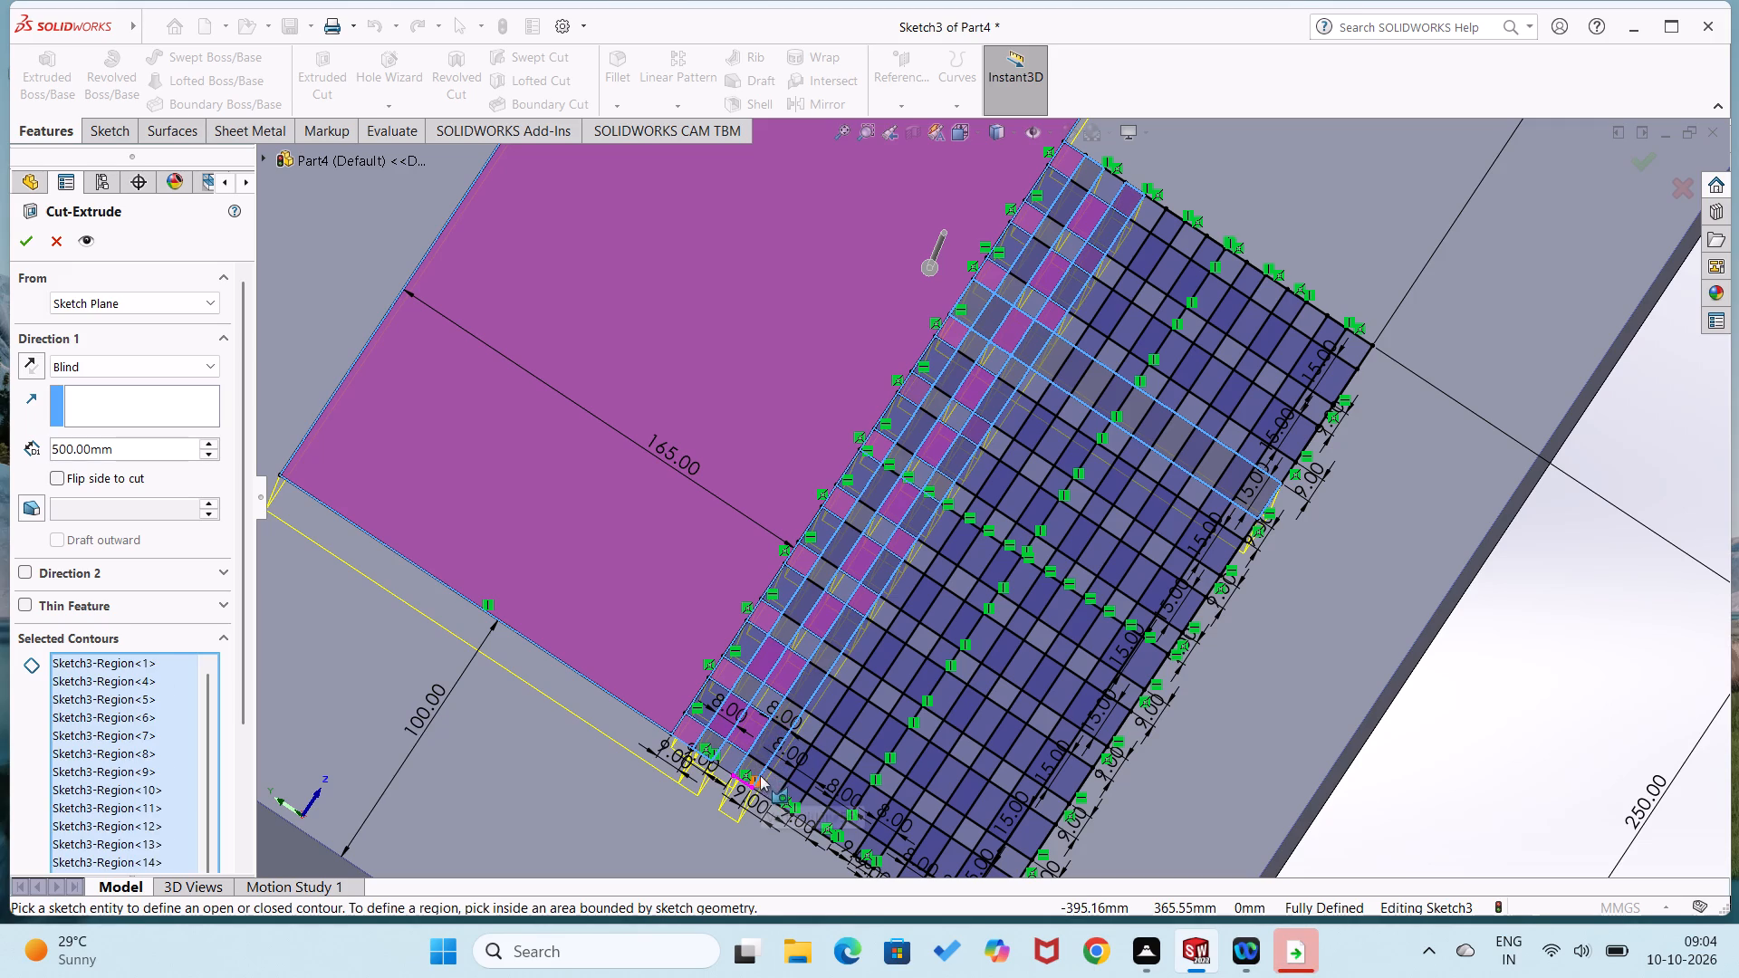
pyautogui.click(754, 764)
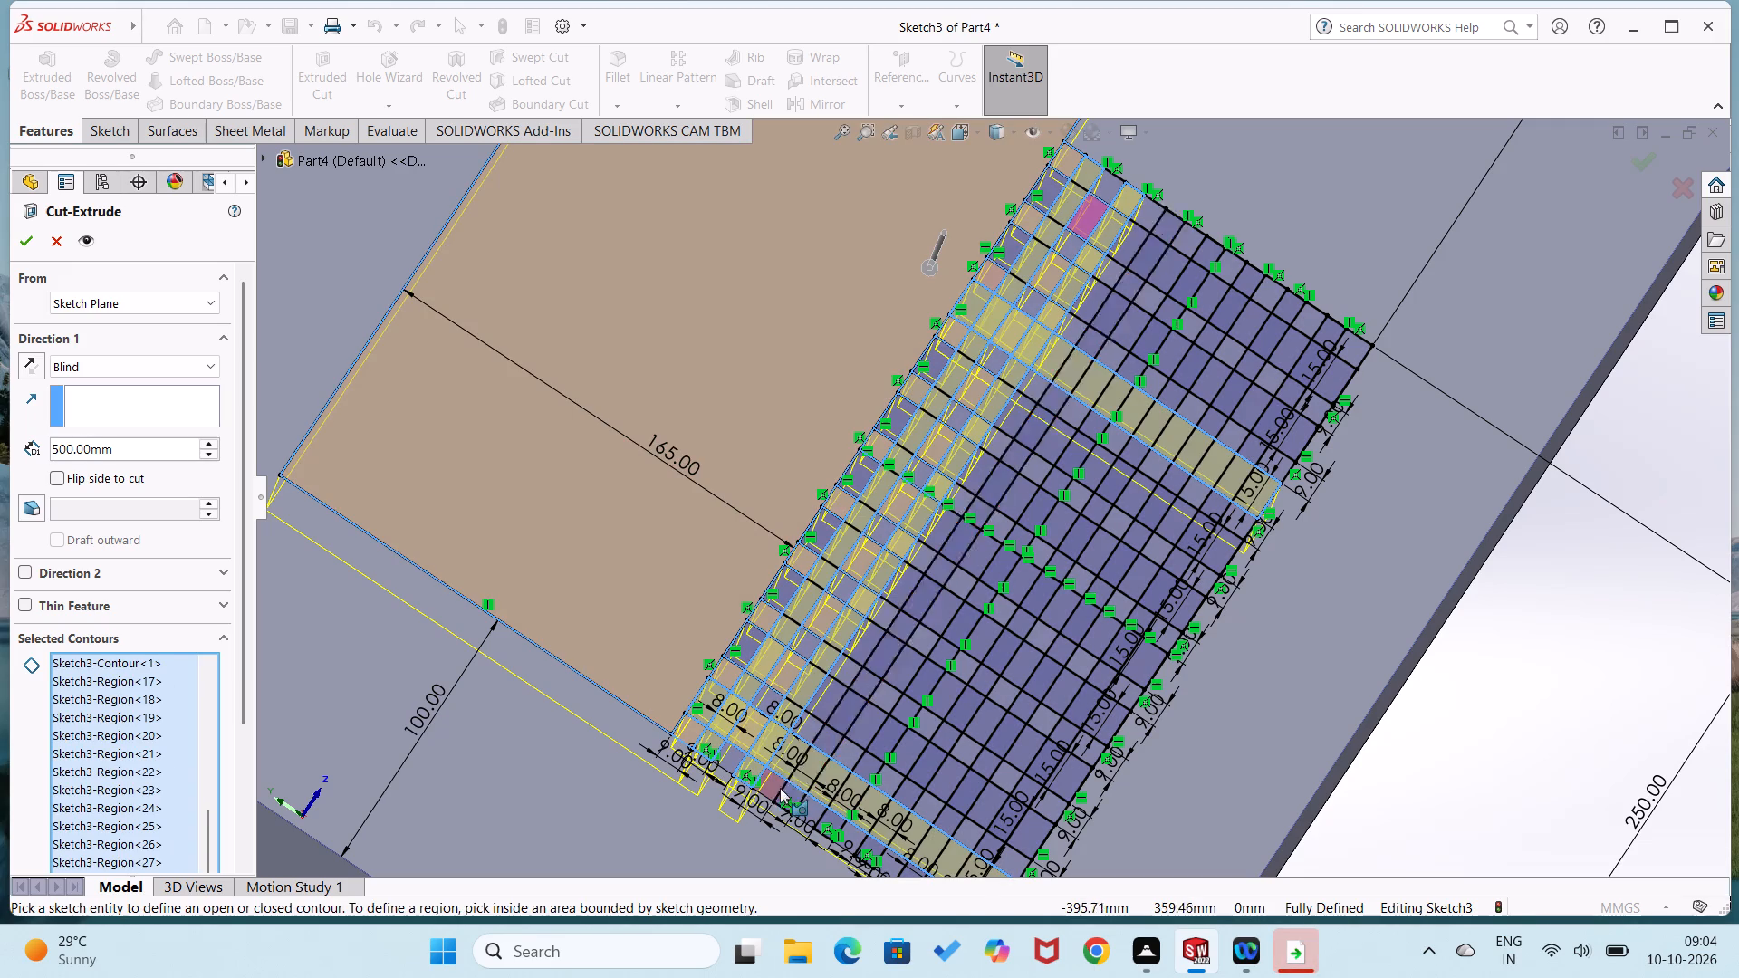
# Add contours across the remaining grid area to the cut selection, including cells, crossing strips and the grid's outer outline.
pyautogui.click(941, 722)
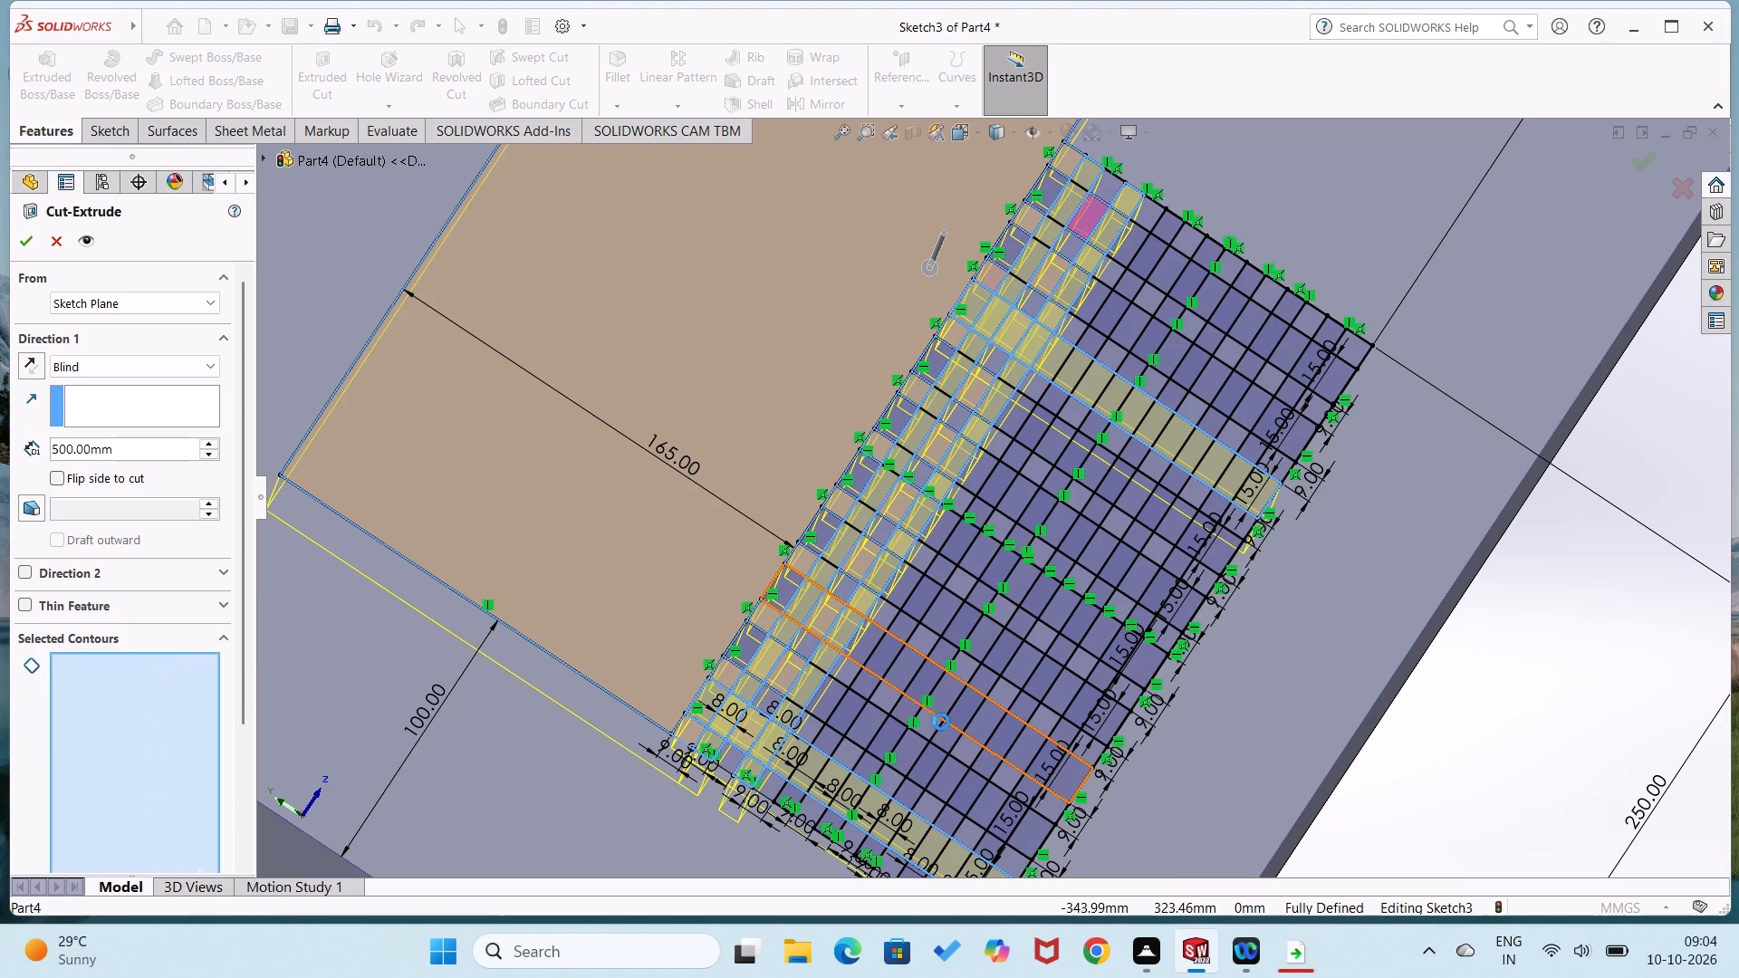
pyautogui.click(1190, 615)
pyautogui.click(1111, 613)
pyautogui.click(1036, 662)
pyautogui.click(1003, 613)
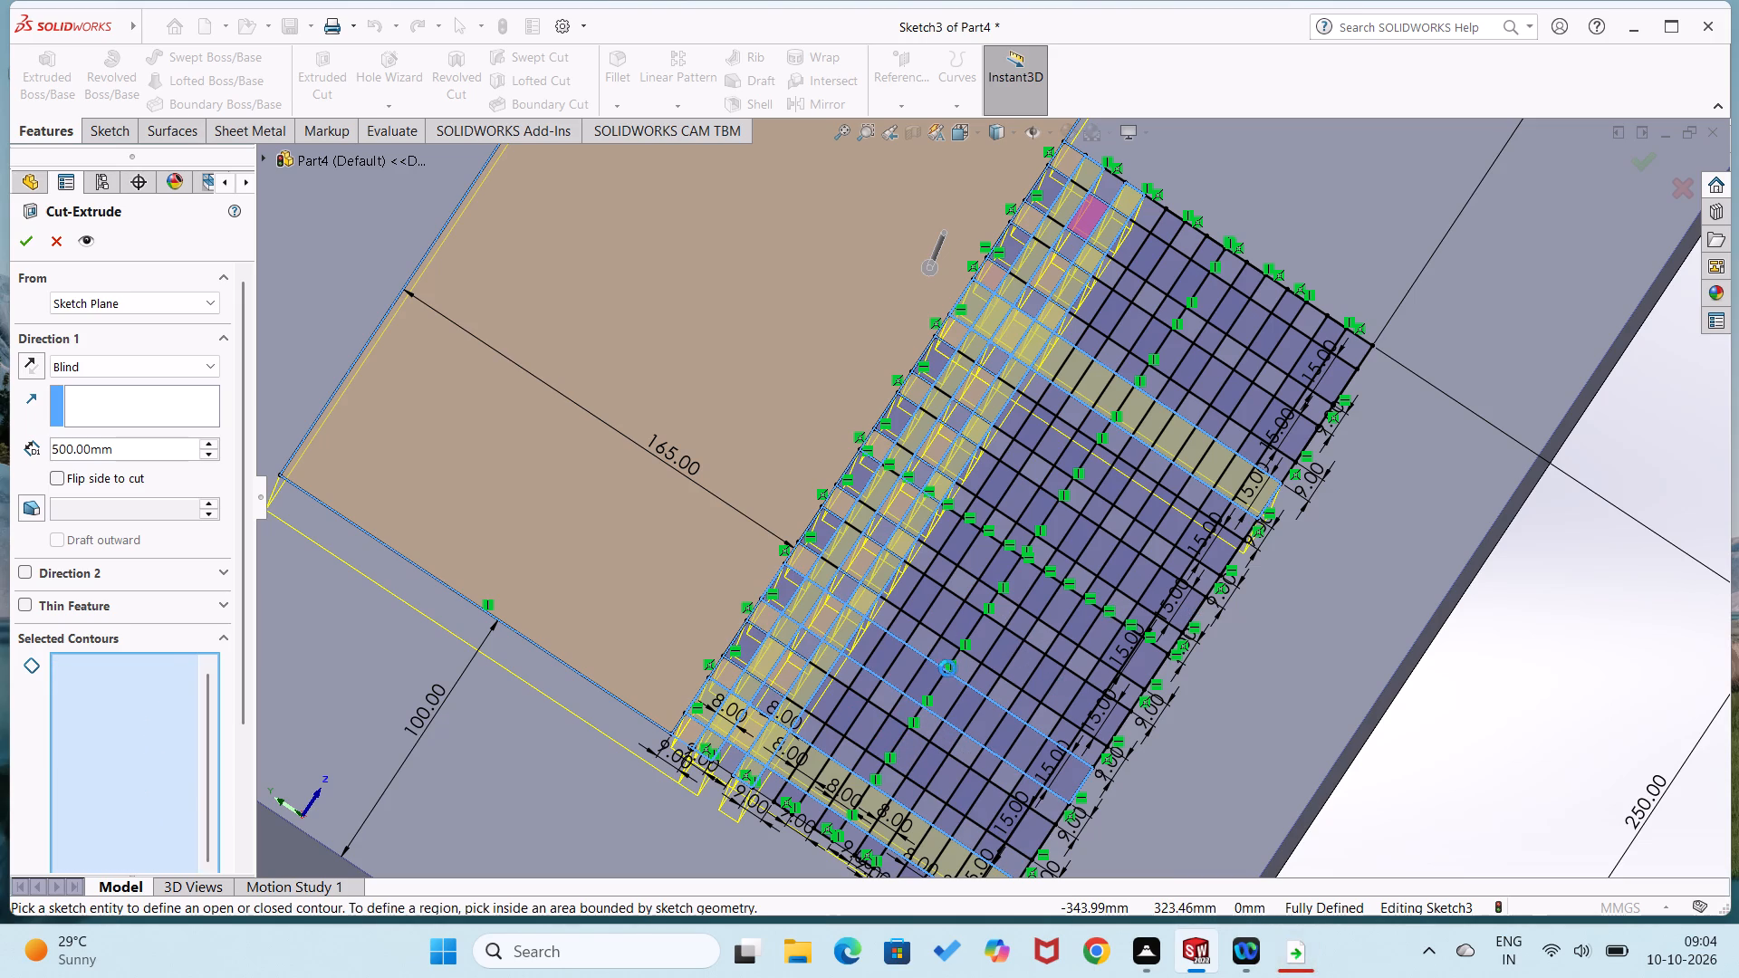
pyautogui.click(946, 668)
pyautogui.click(1014, 706)
pyautogui.click(1059, 646)
pyautogui.click(1022, 645)
pyautogui.click(1086, 595)
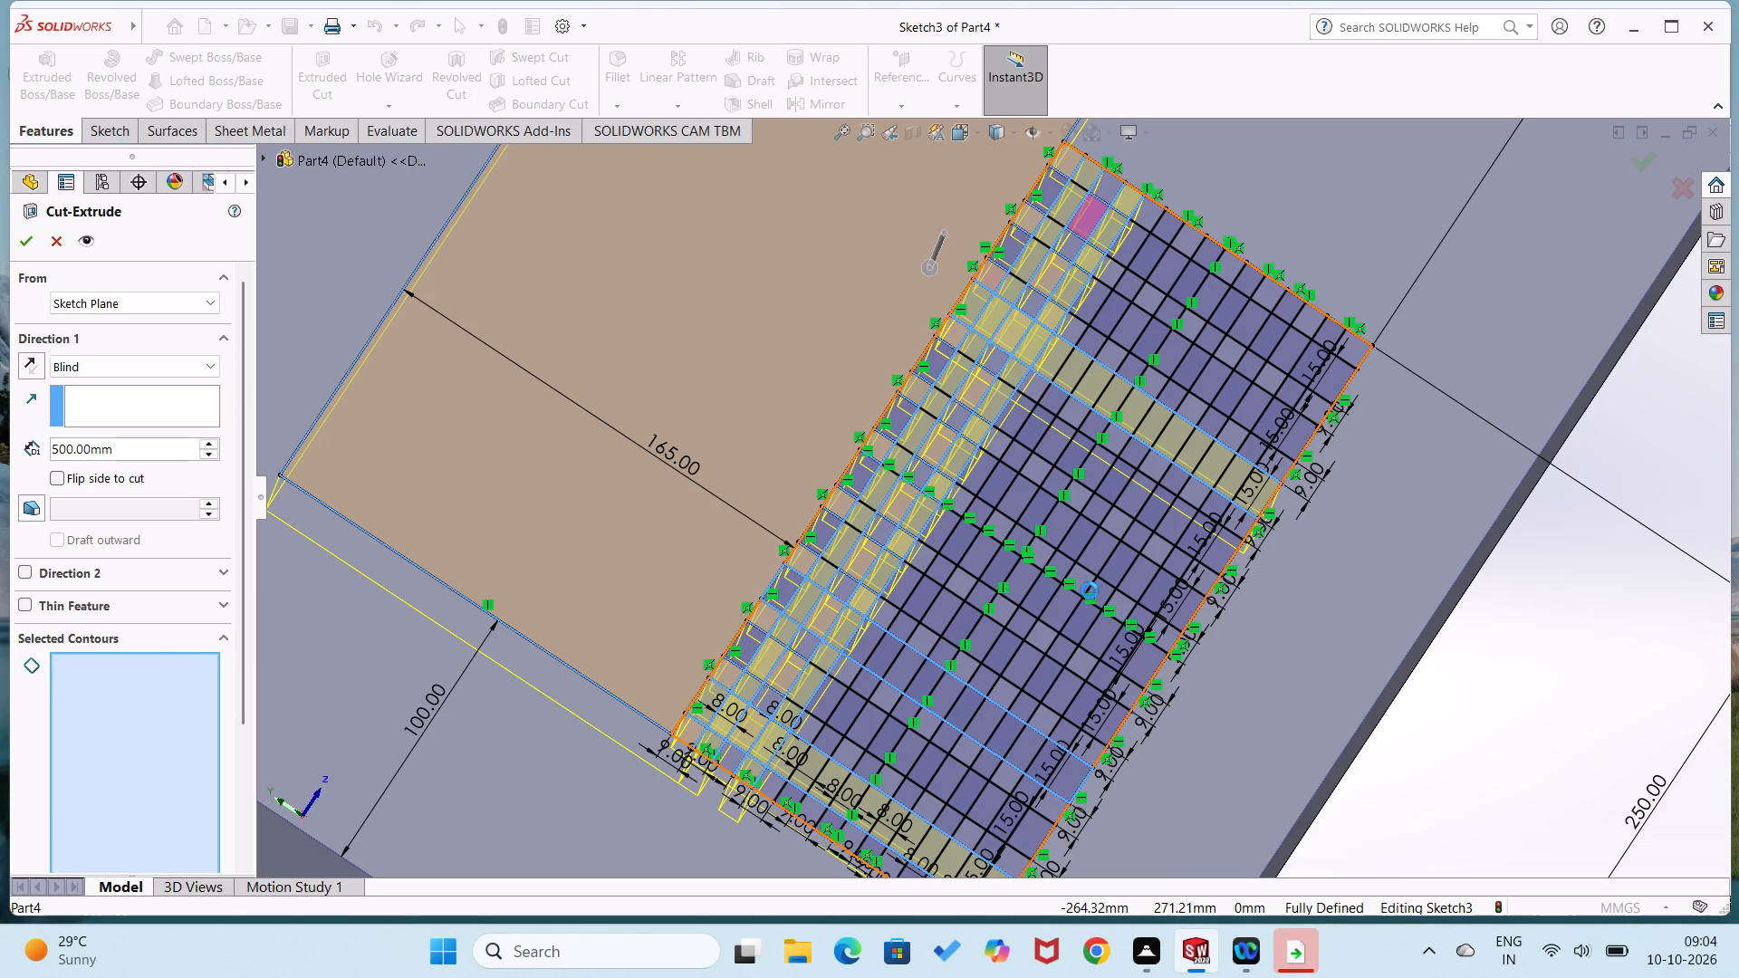
pyautogui.click(1118, 554)
pyautogui.click(1077, 573)
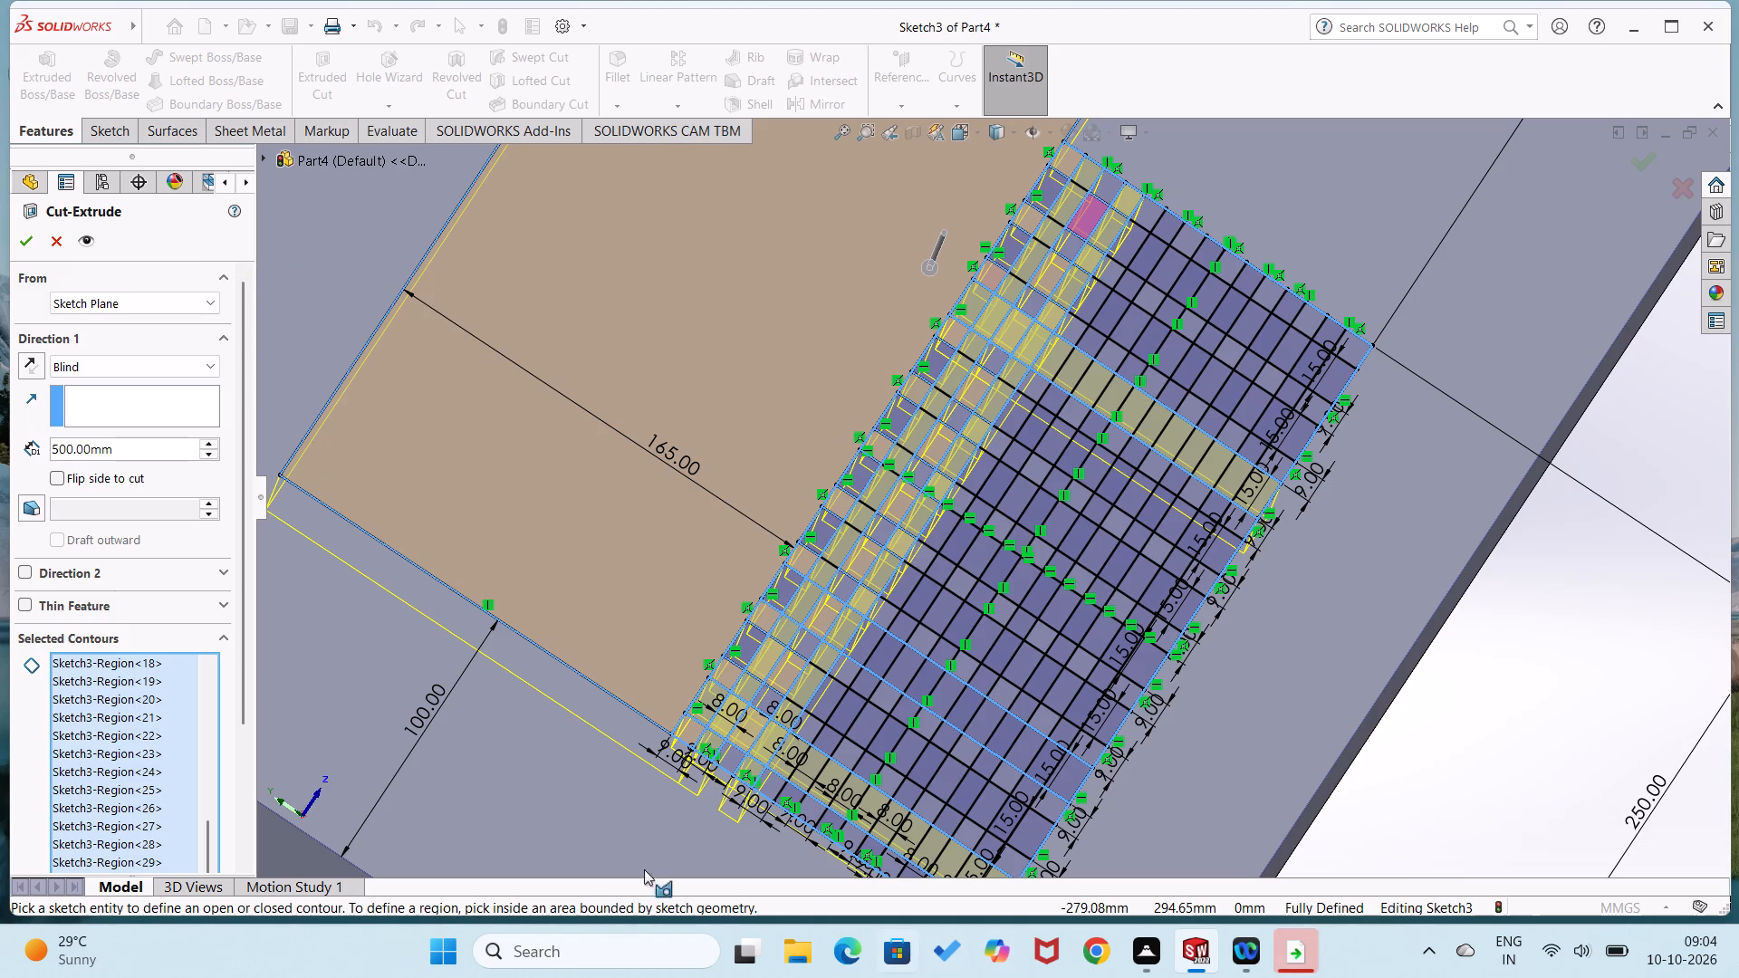
# Complete the Extruded Cut of the selected contours as Blind with a 500 mm depth.
pyautogui.scroll(-3, 159, 722)
pyautogui.scroll(6, 160, 735)
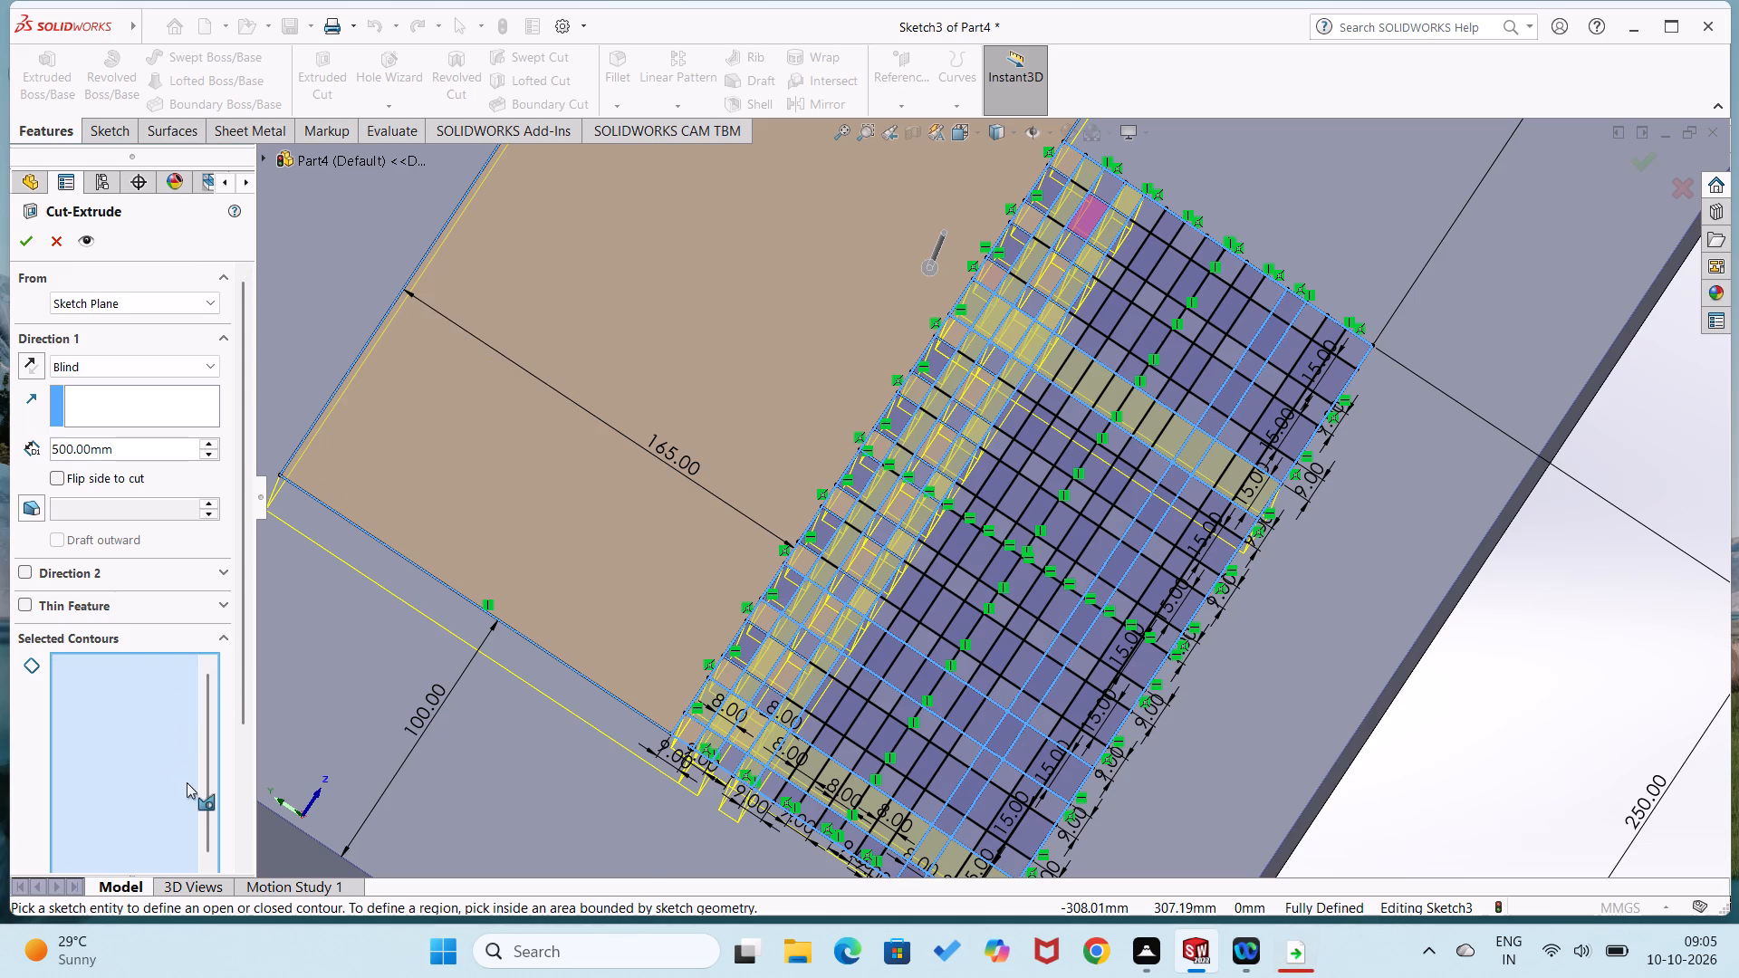
pyautogui.moveTo(244, 724); pyautogui.dragTo(245, 806)
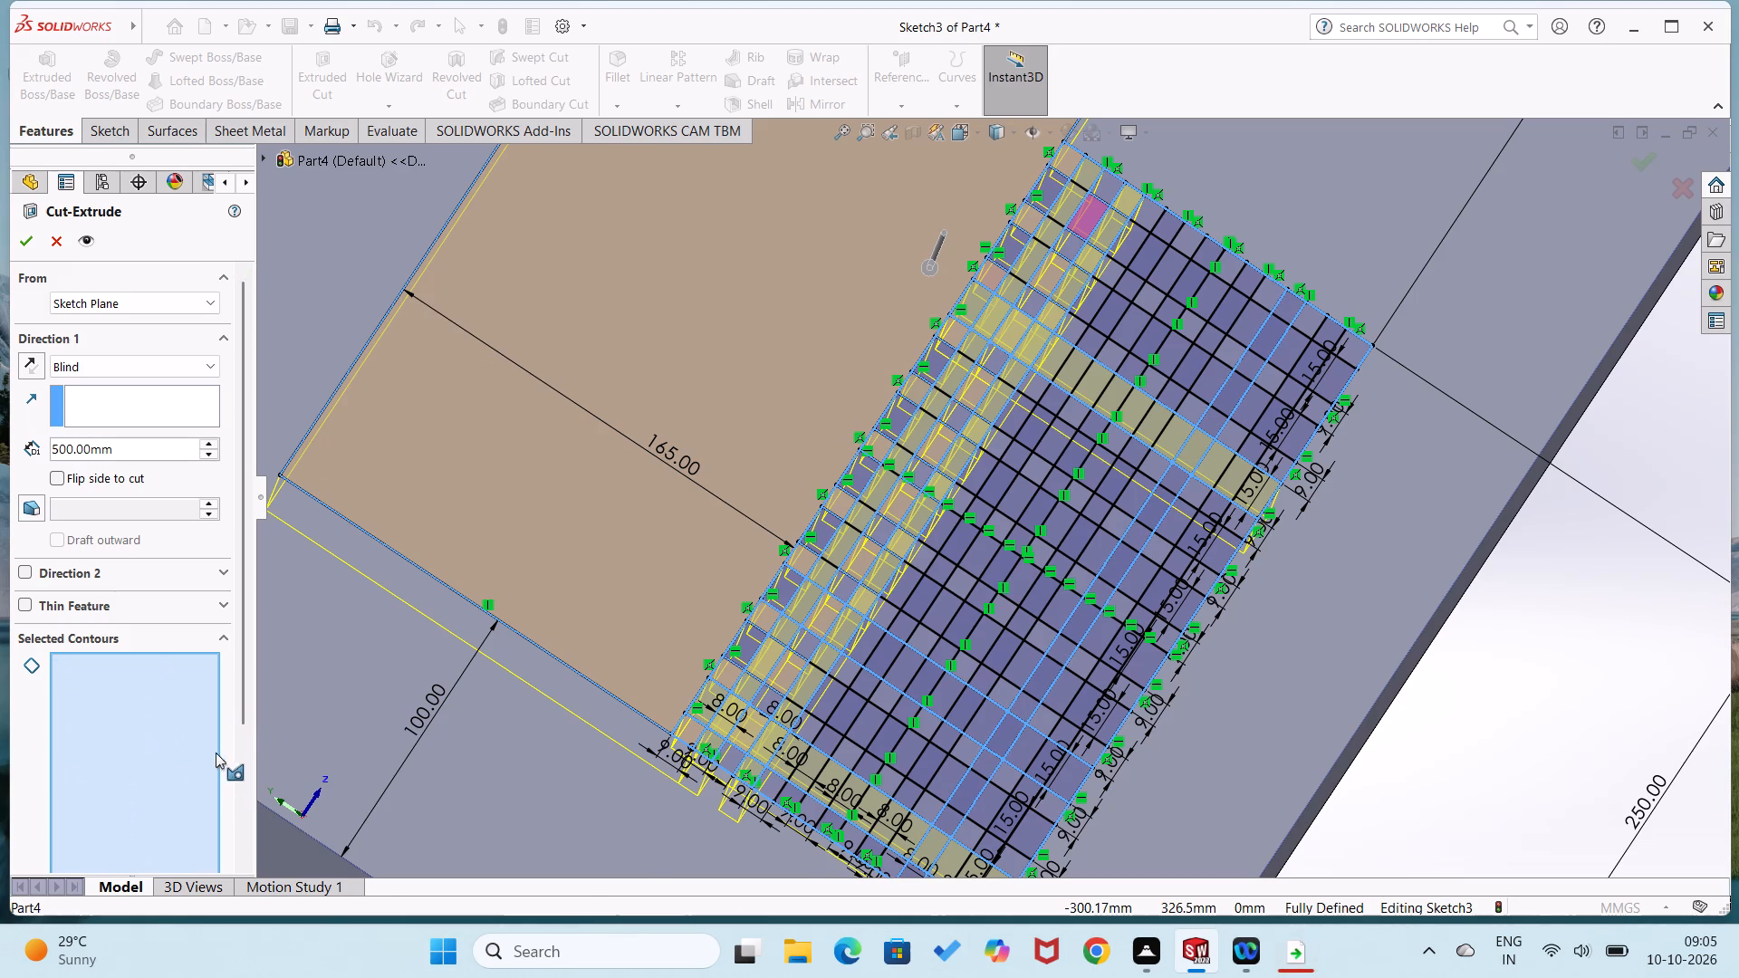
pyautogui.moveTo(246, 709); pyautogui.dragTo(254, 774)
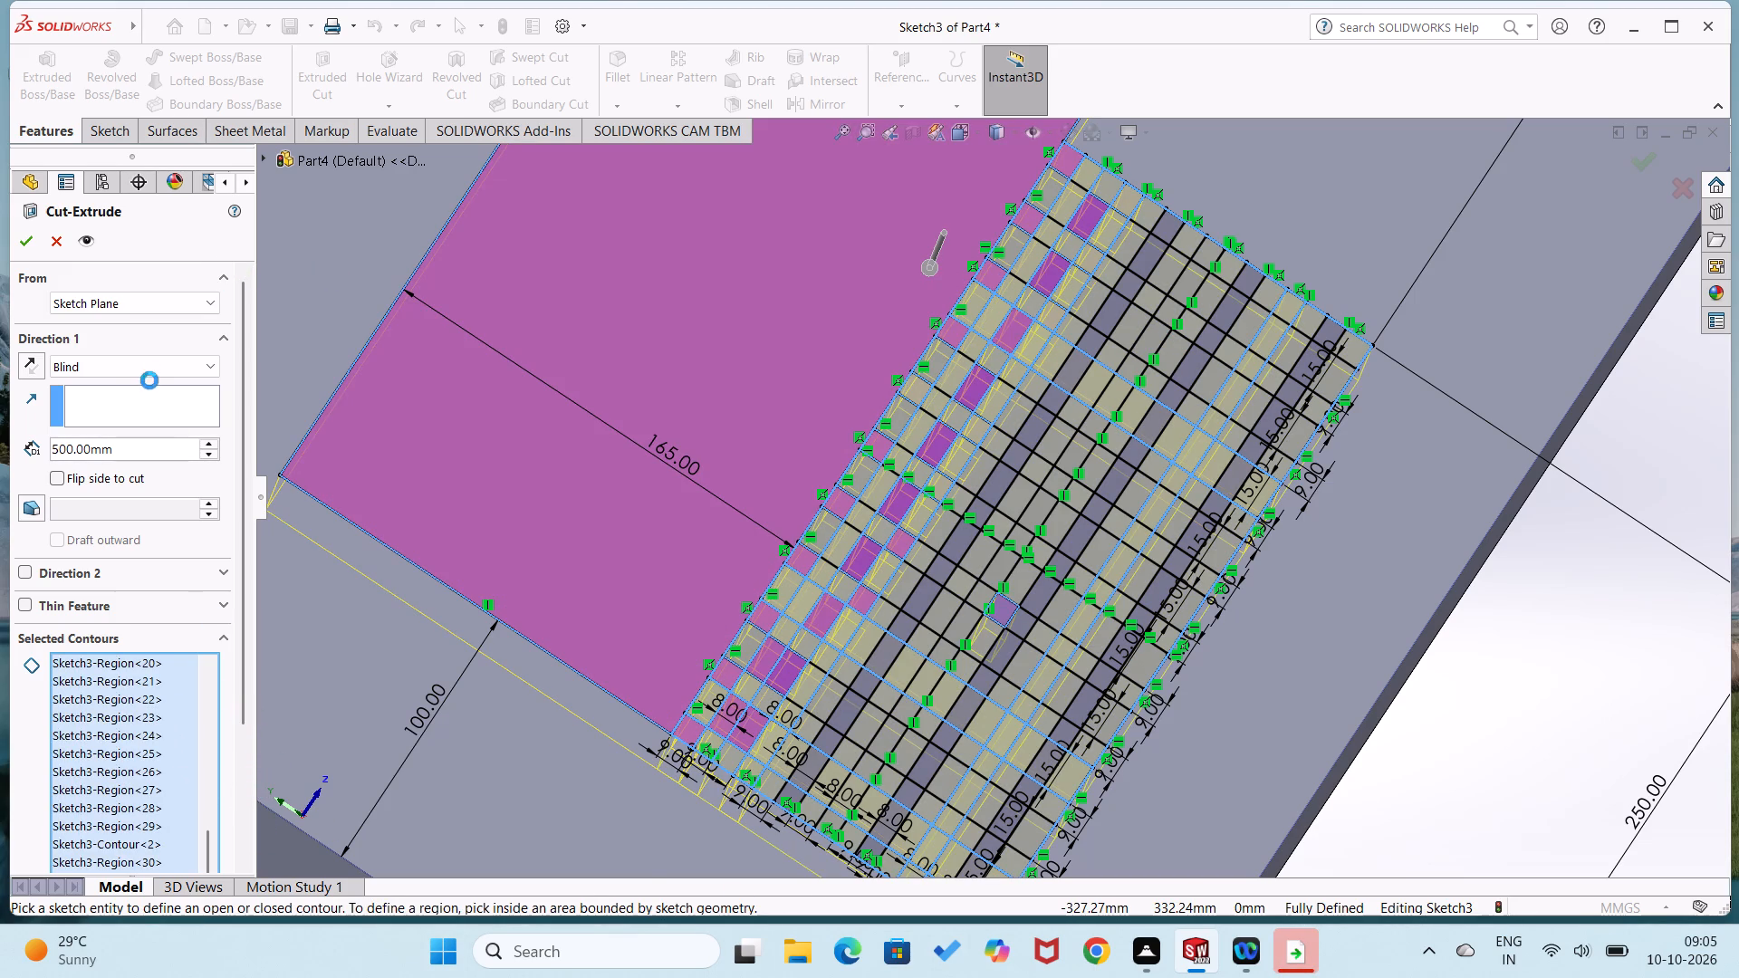
pyautogui.click(10, 232)
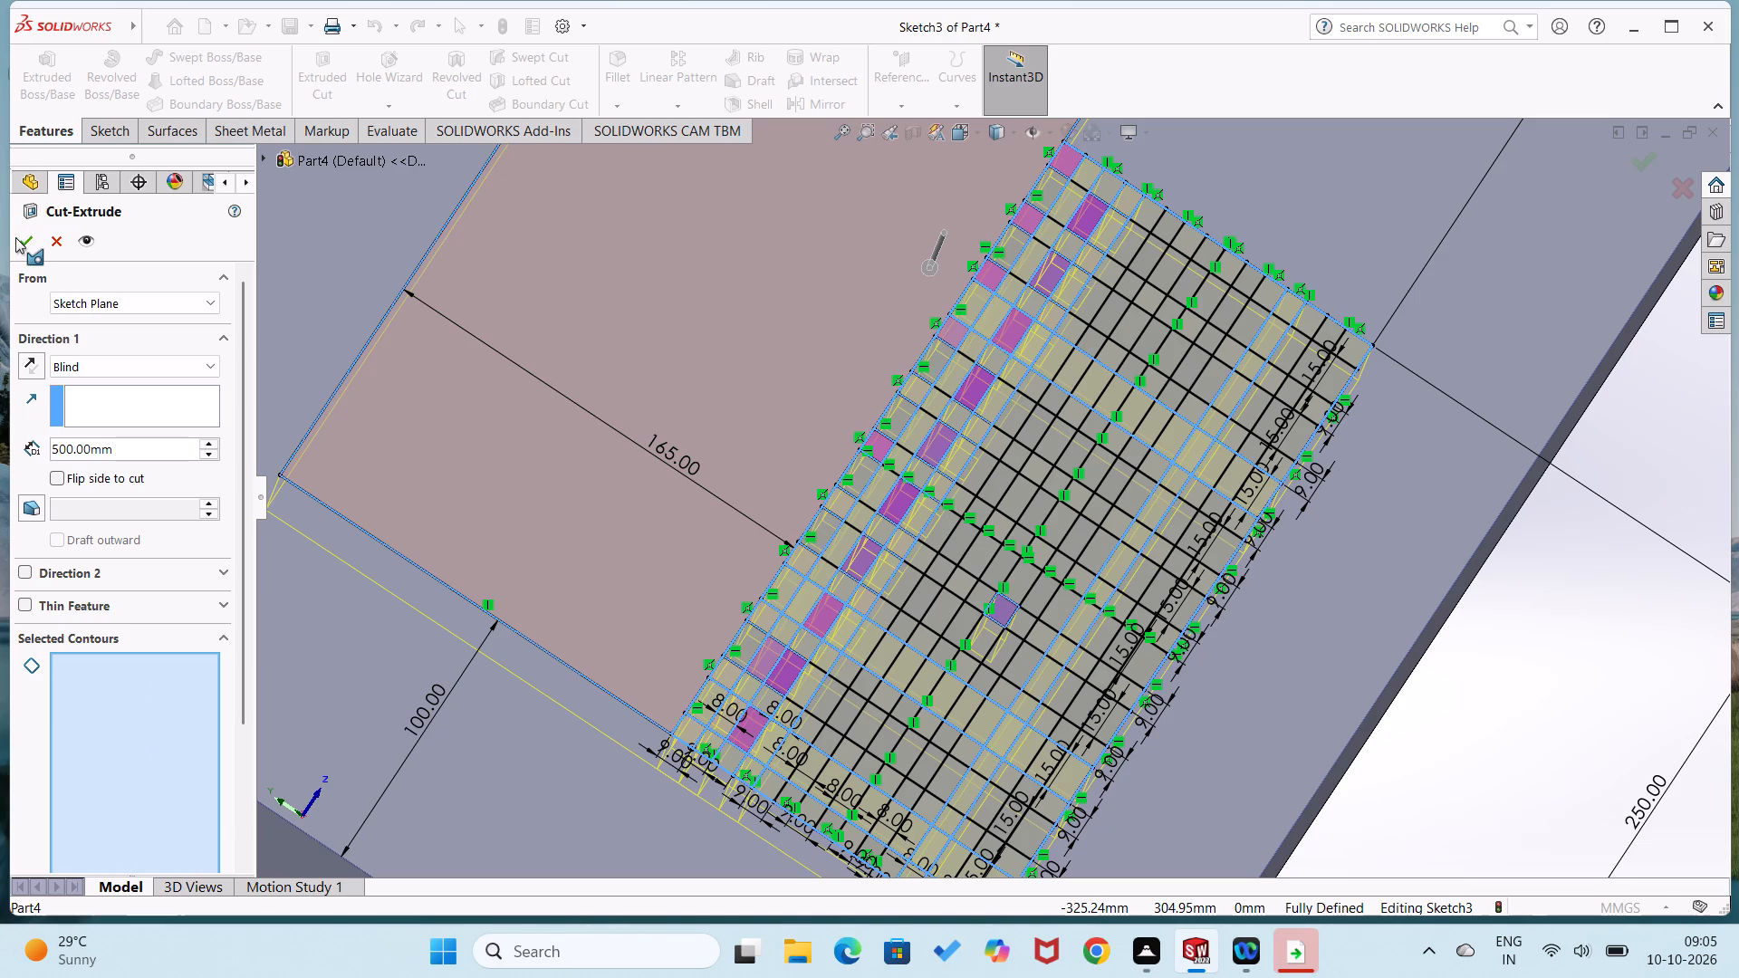
pyautogui.click(15, 237)
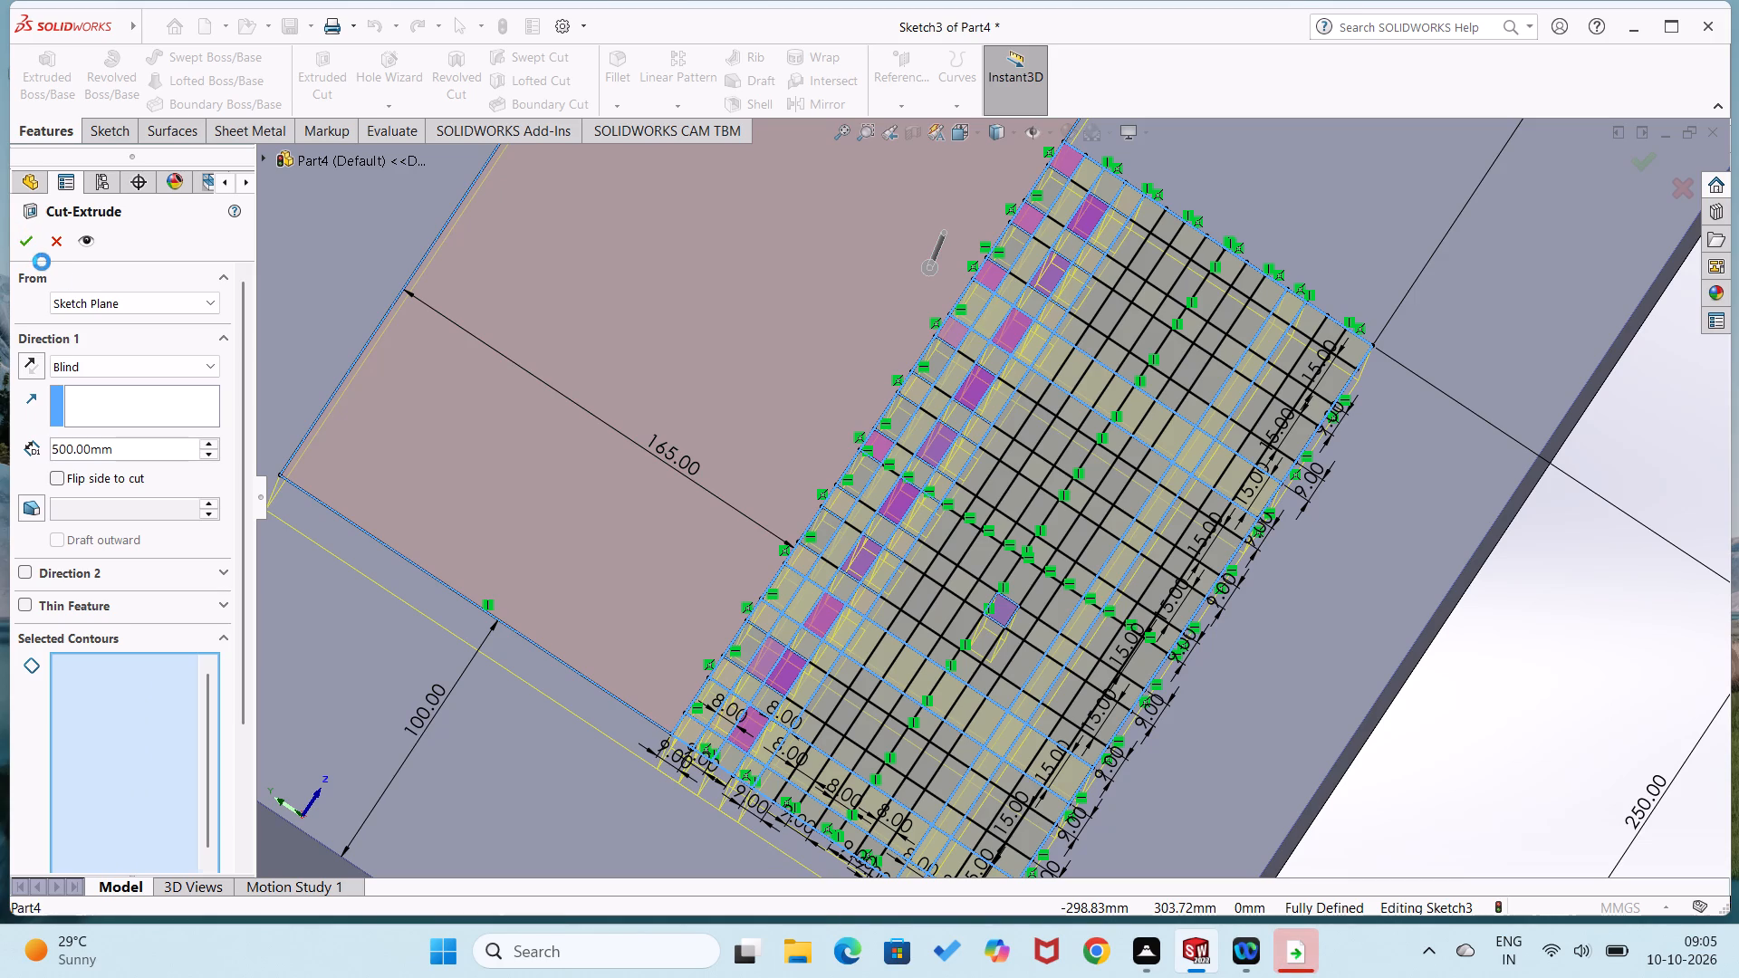
pyautogui.click(30, 250)
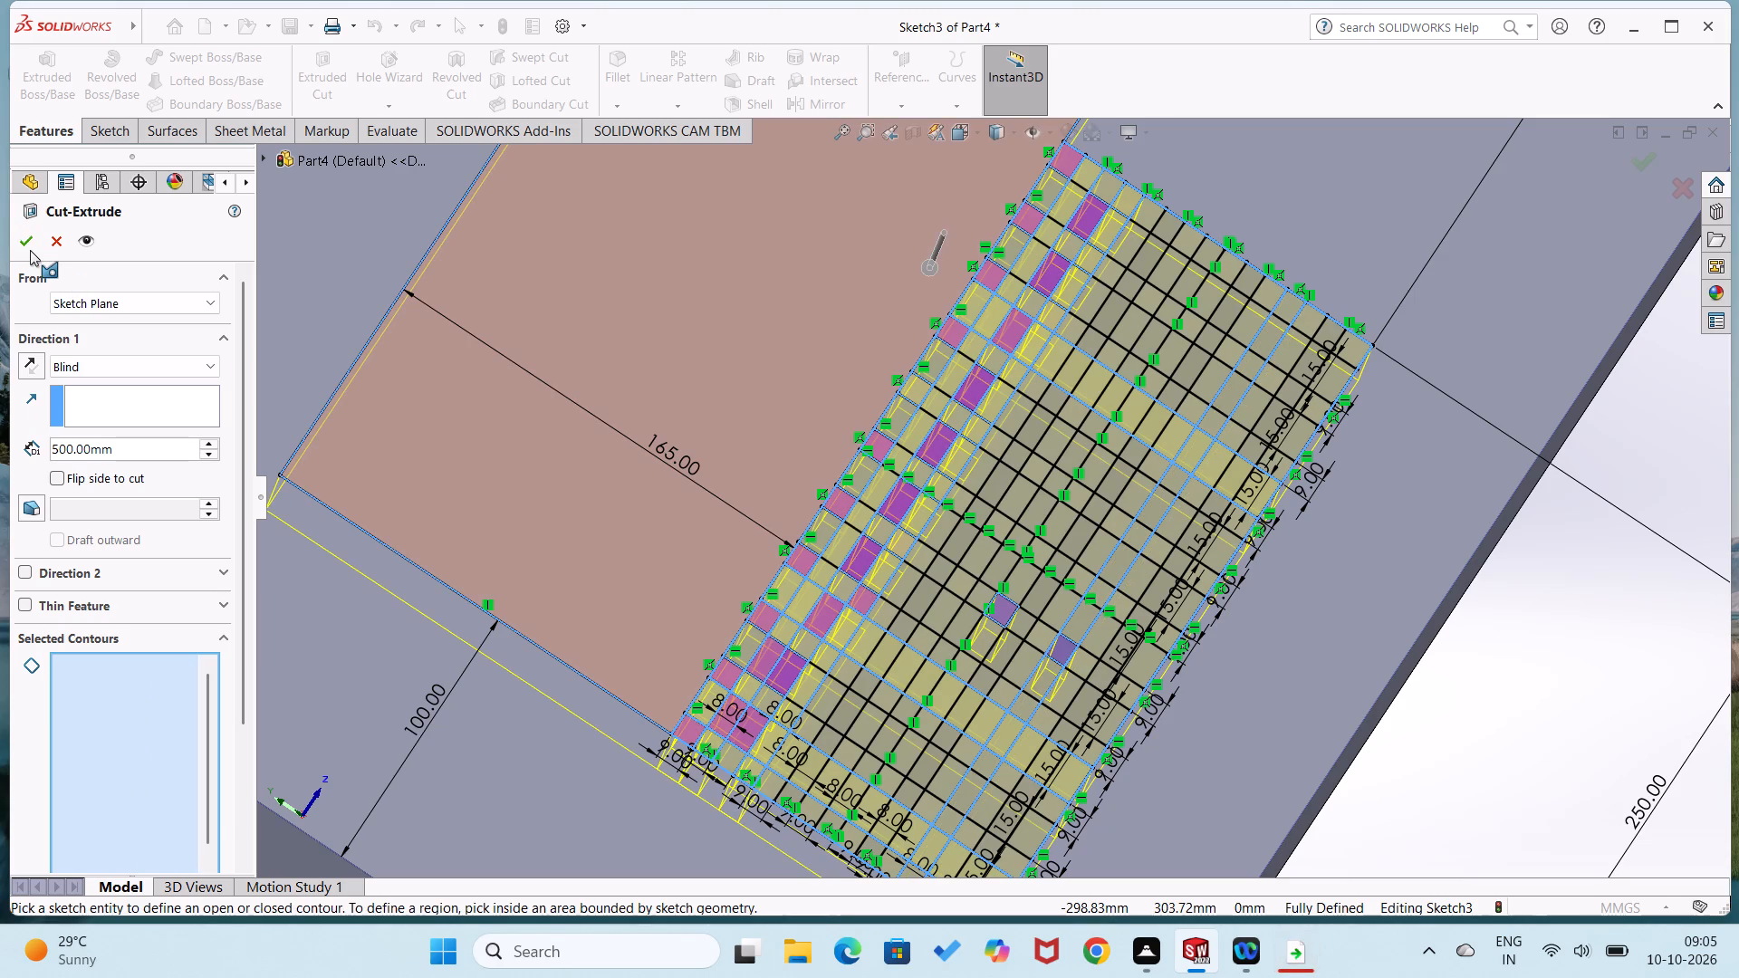
pyautogui.click(28, 241)
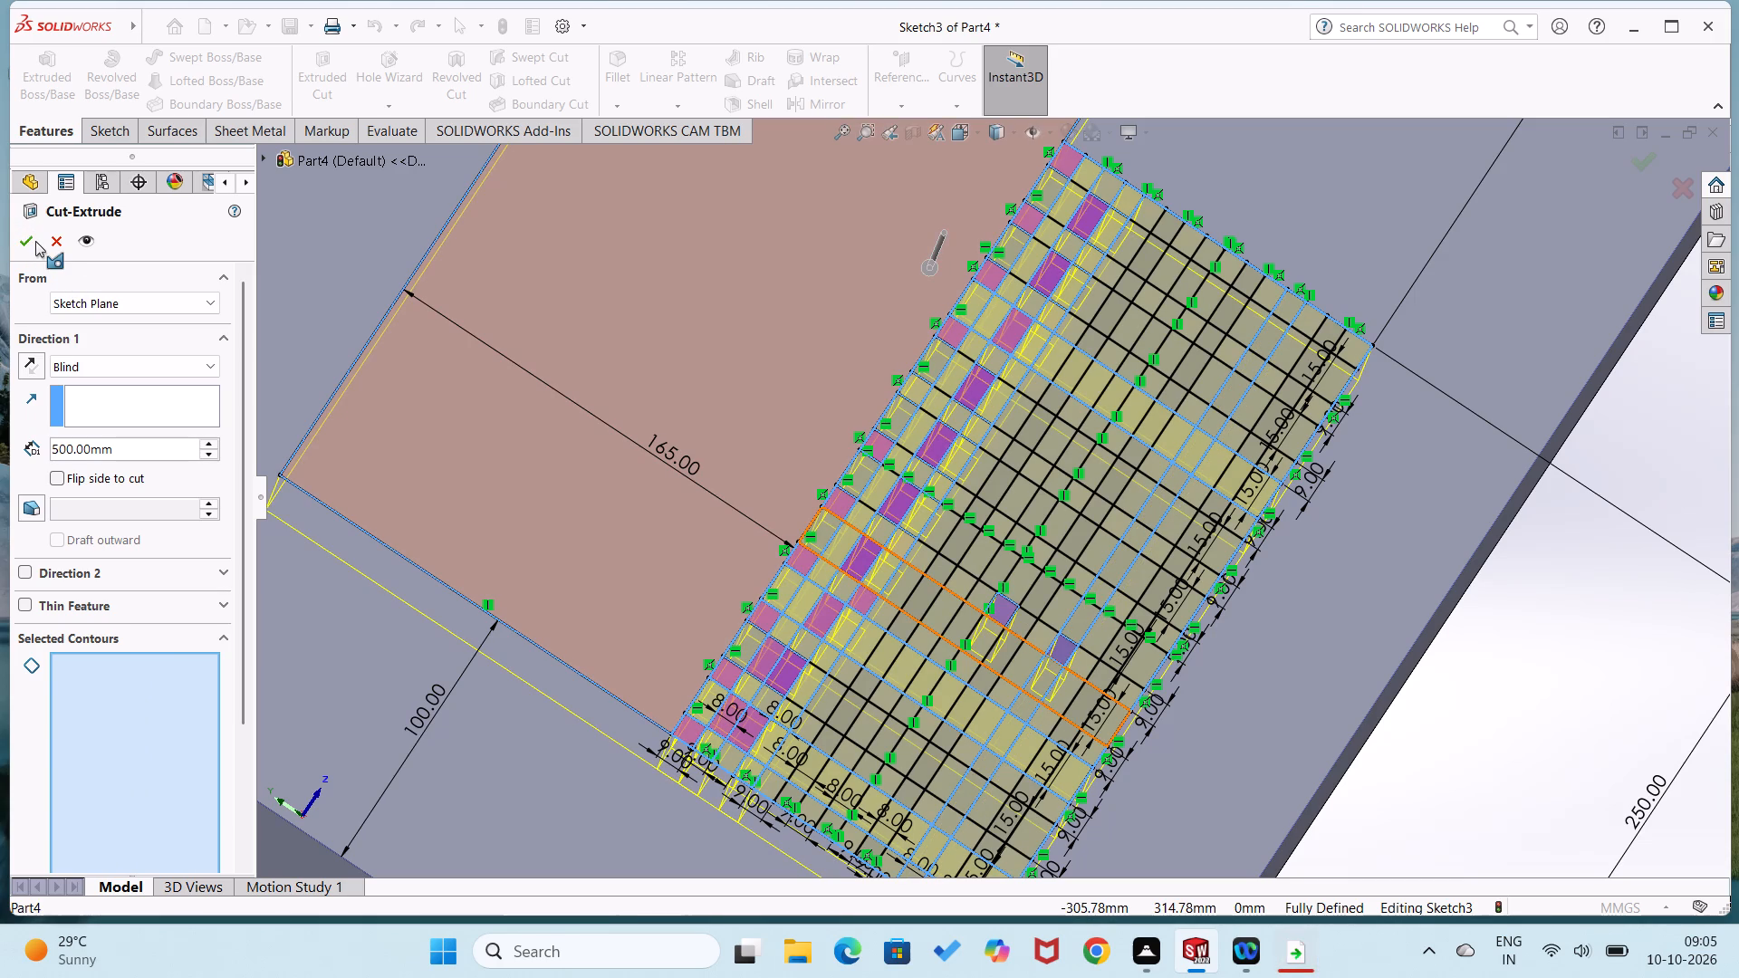
pyautogui.click(35, 241)
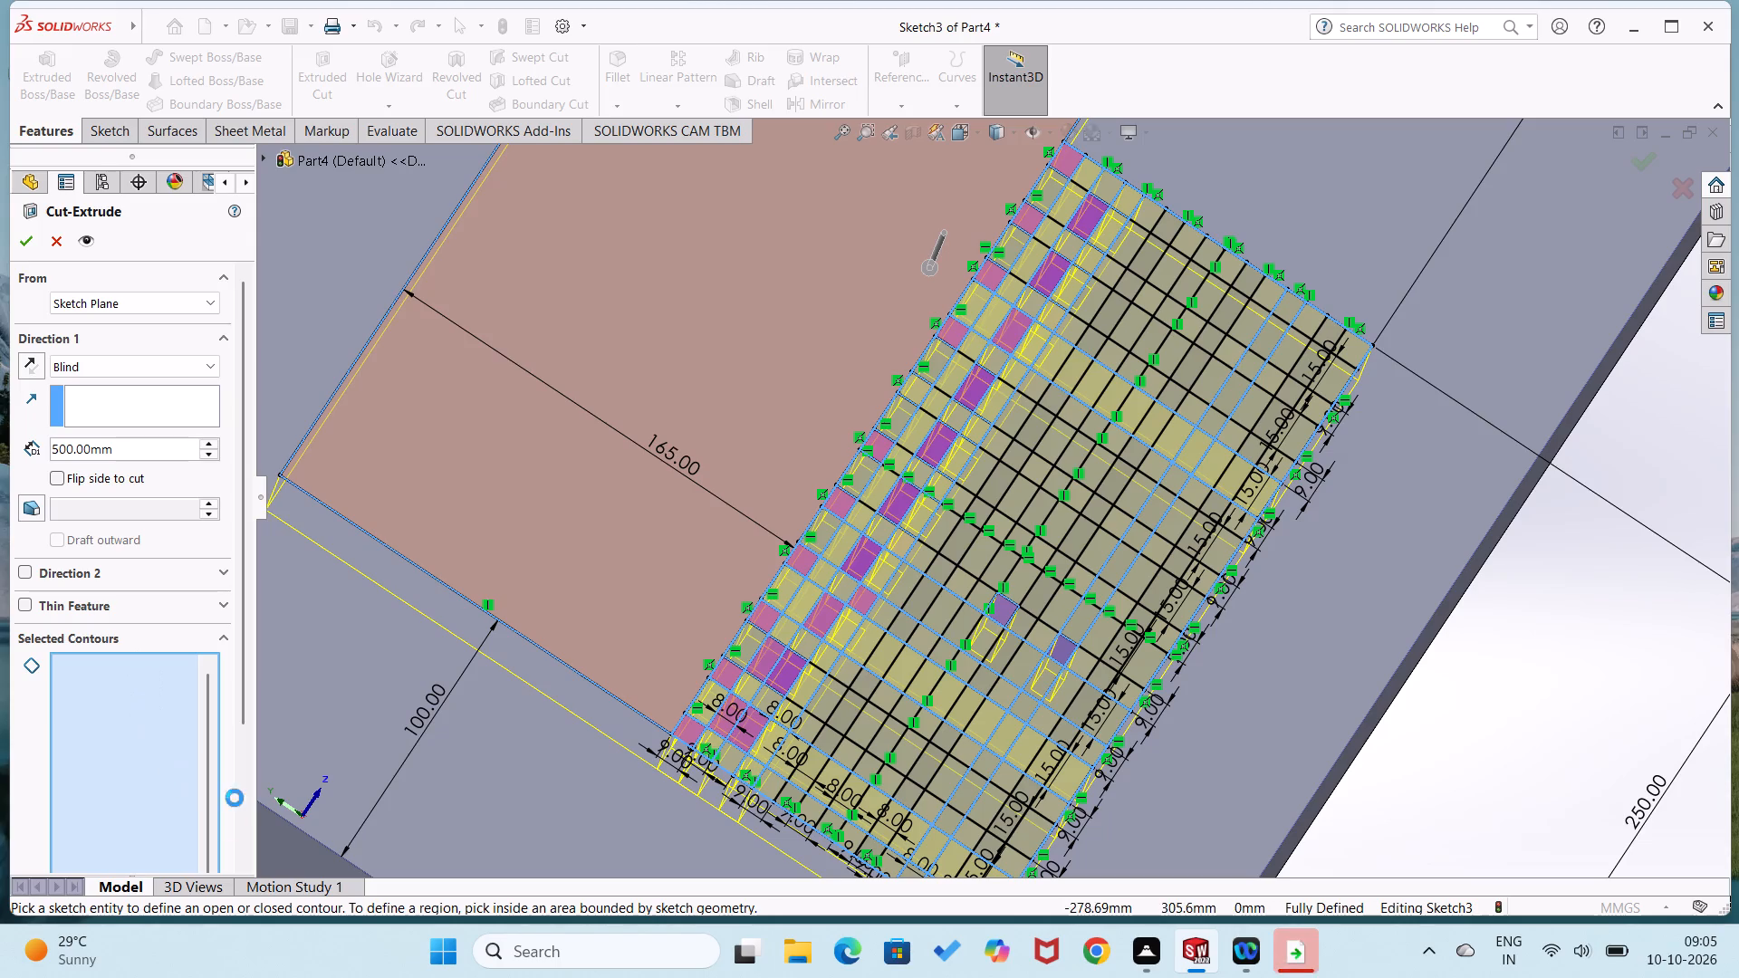
pyautogui.click(62, 240)
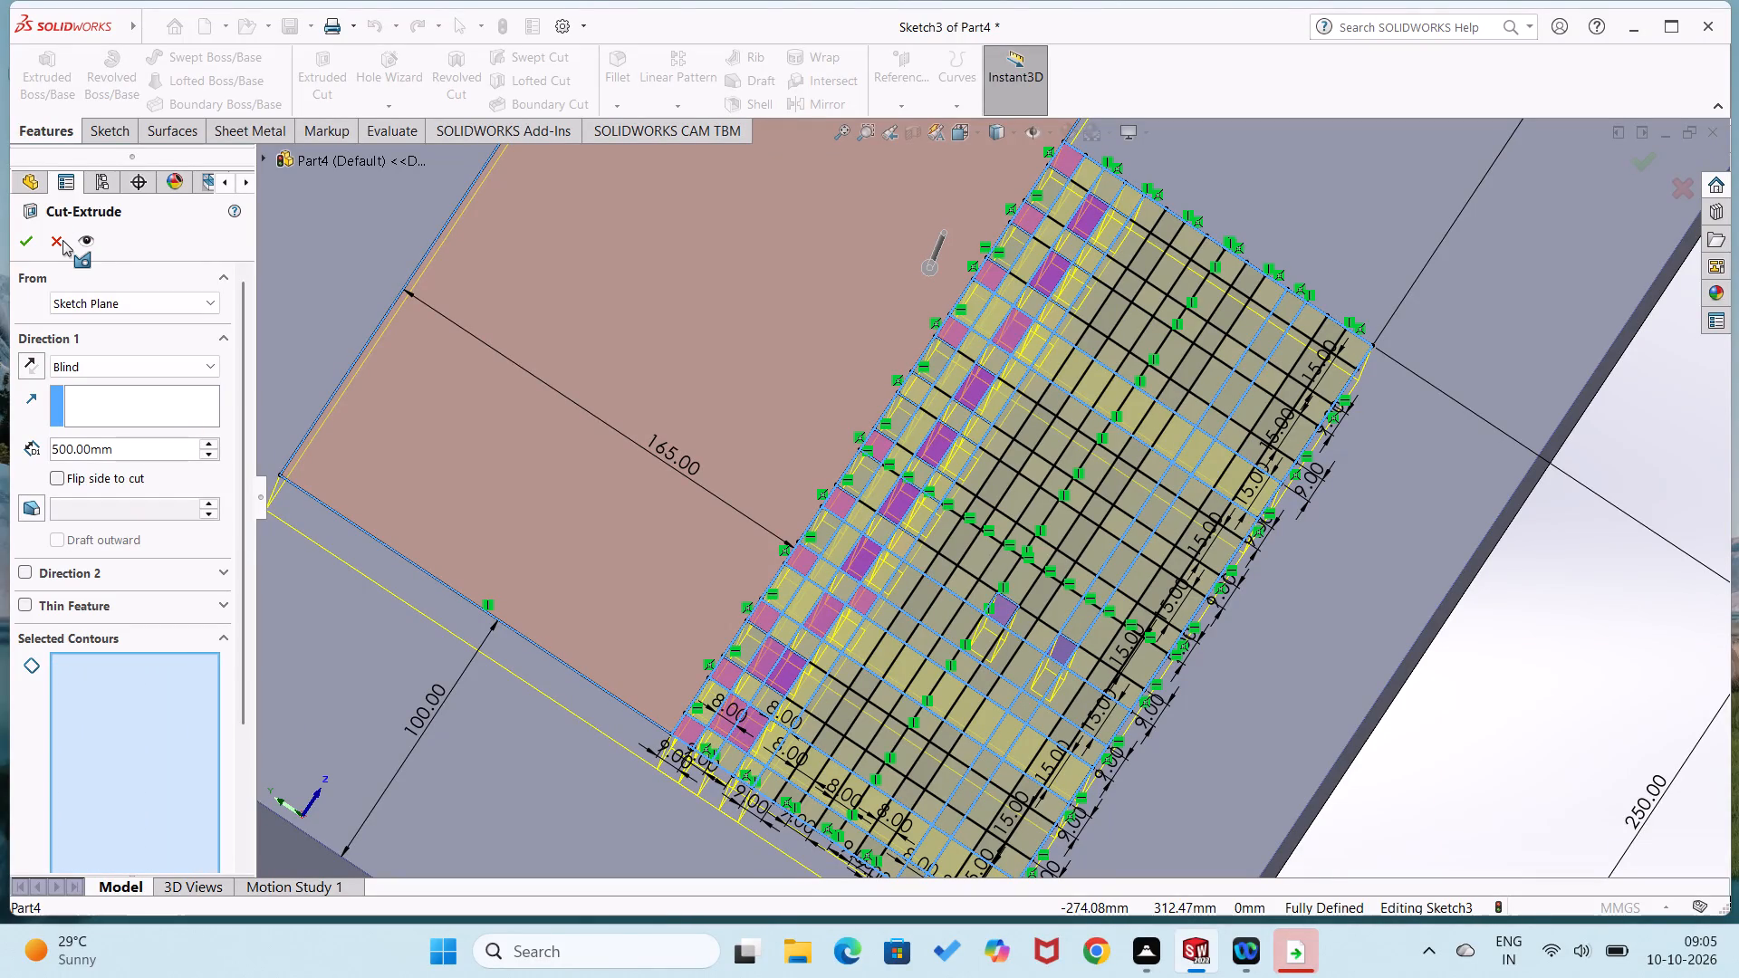
pyautogui.click(62, 240)
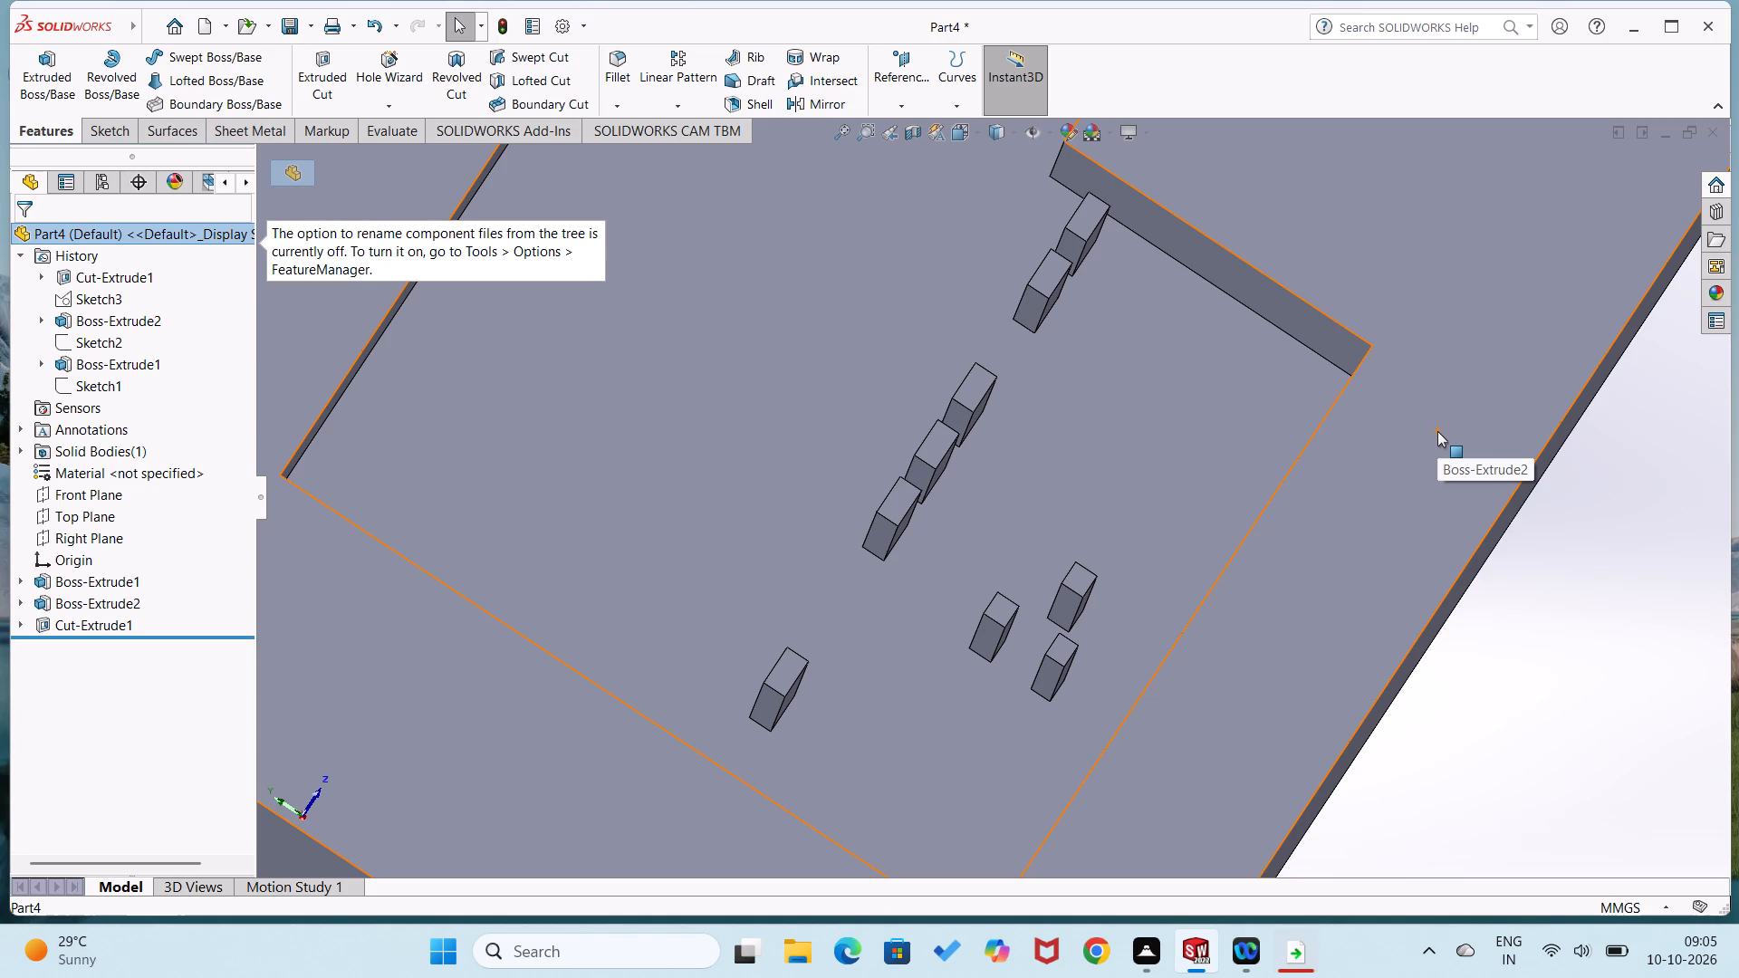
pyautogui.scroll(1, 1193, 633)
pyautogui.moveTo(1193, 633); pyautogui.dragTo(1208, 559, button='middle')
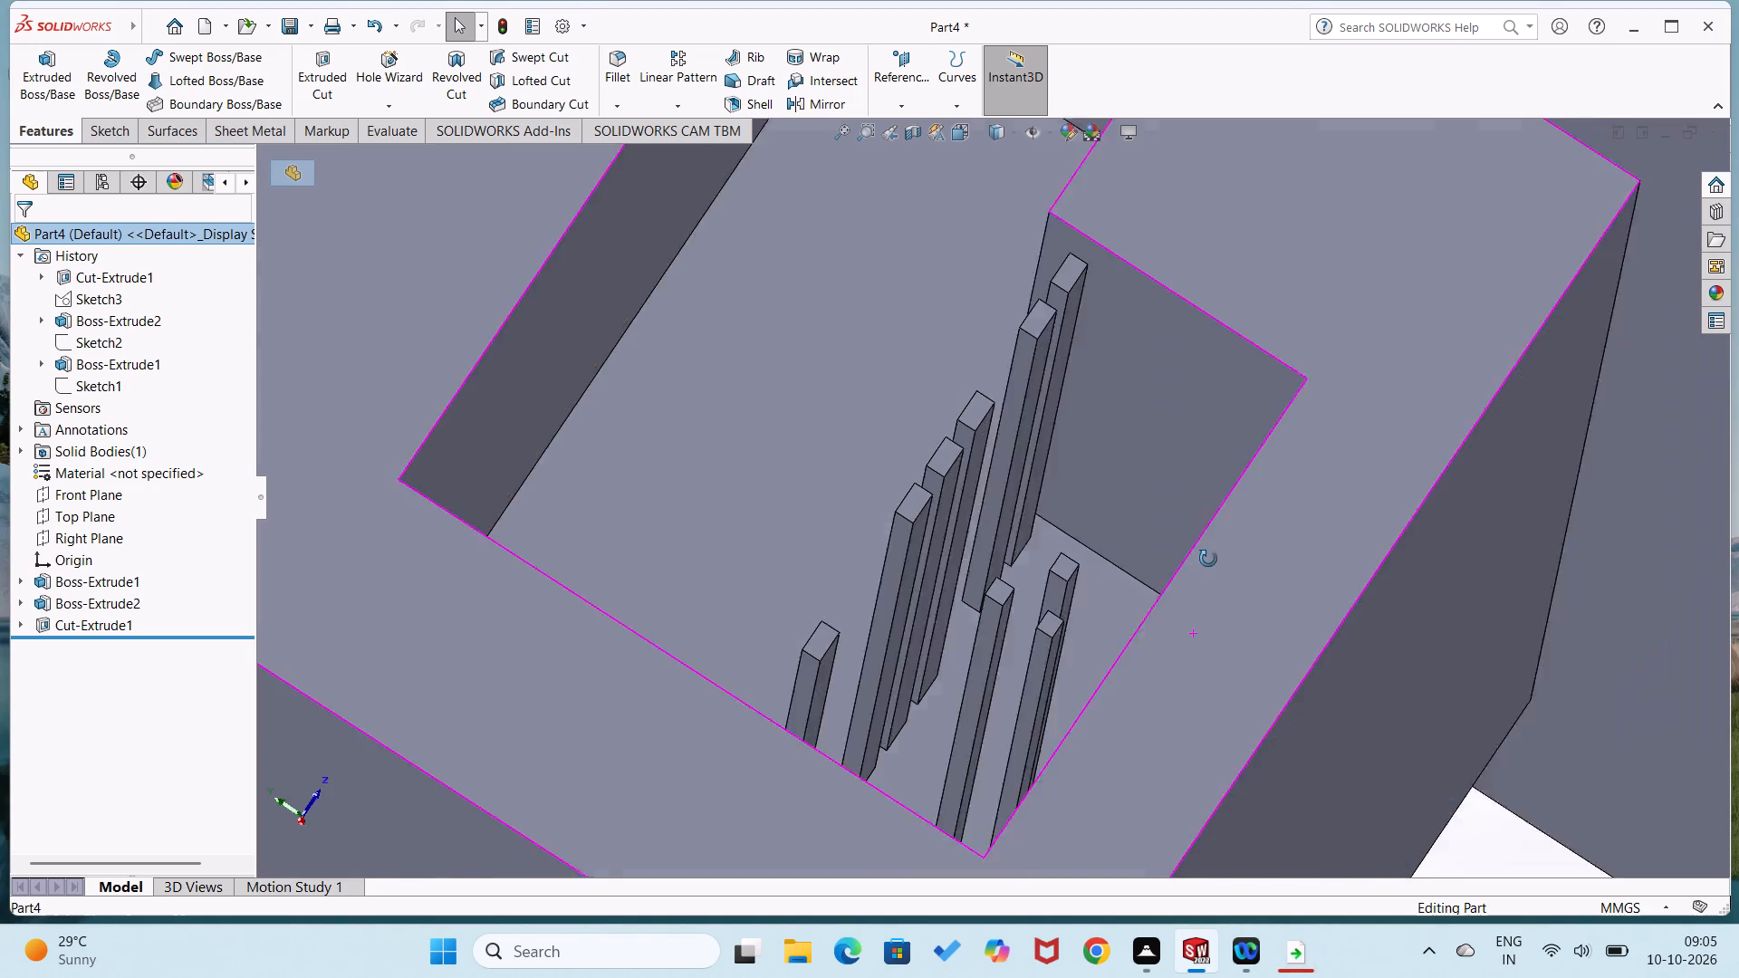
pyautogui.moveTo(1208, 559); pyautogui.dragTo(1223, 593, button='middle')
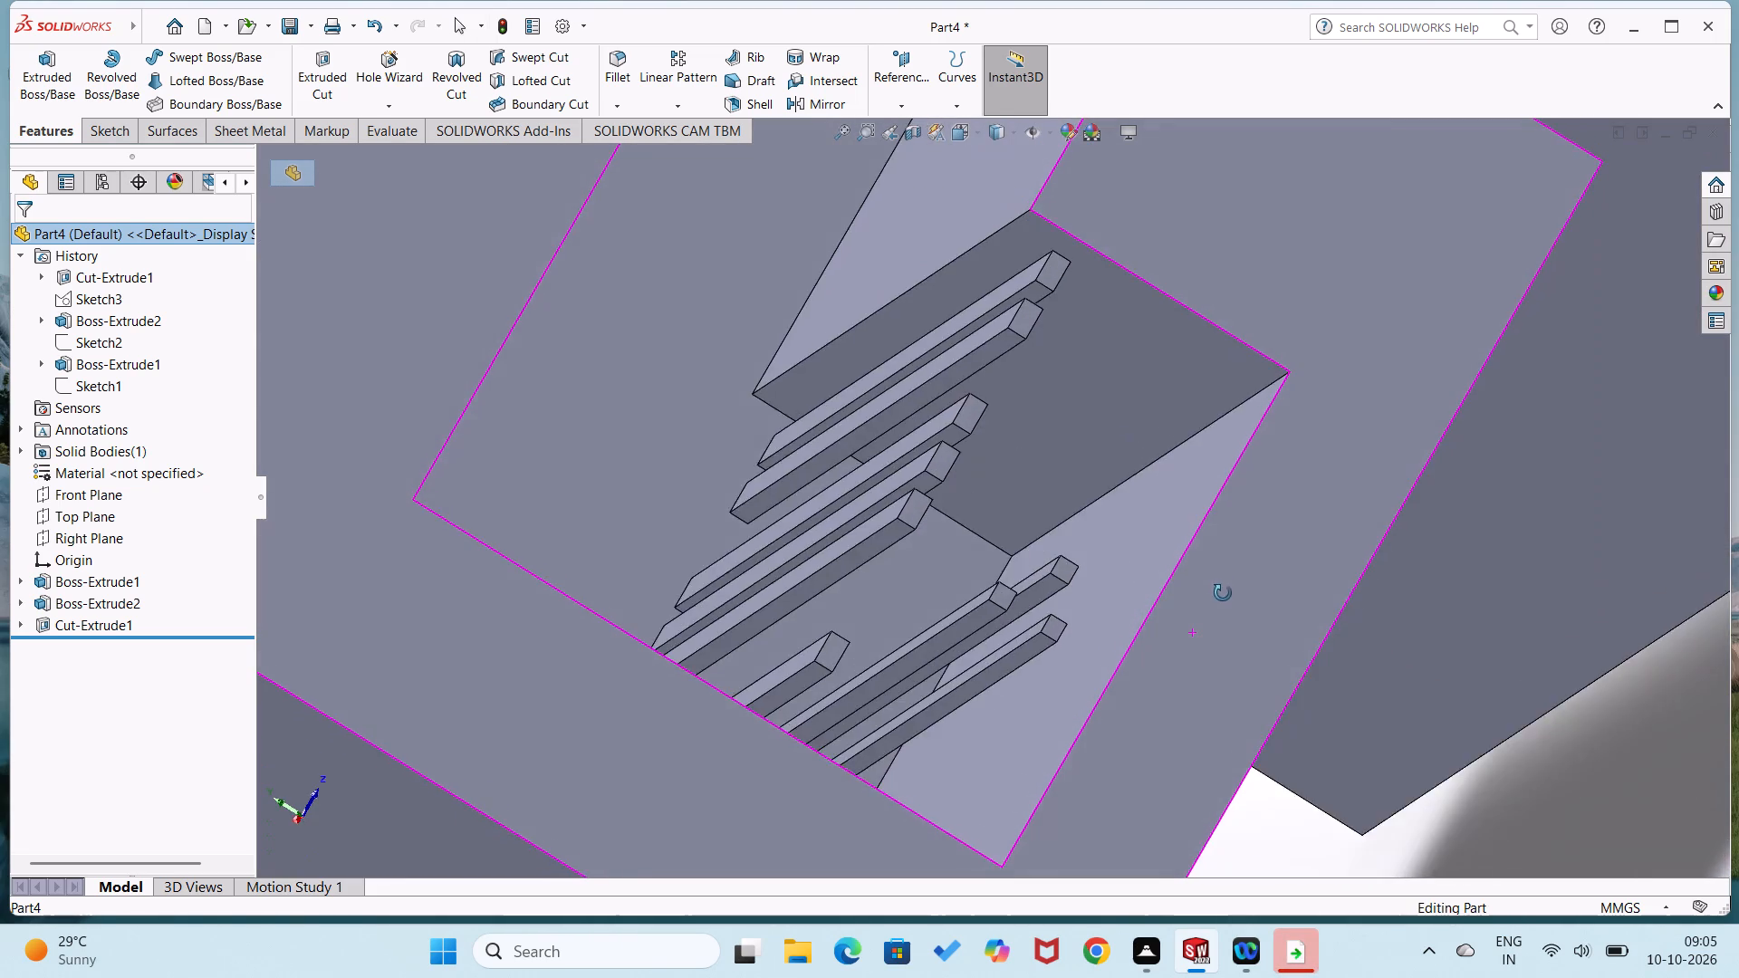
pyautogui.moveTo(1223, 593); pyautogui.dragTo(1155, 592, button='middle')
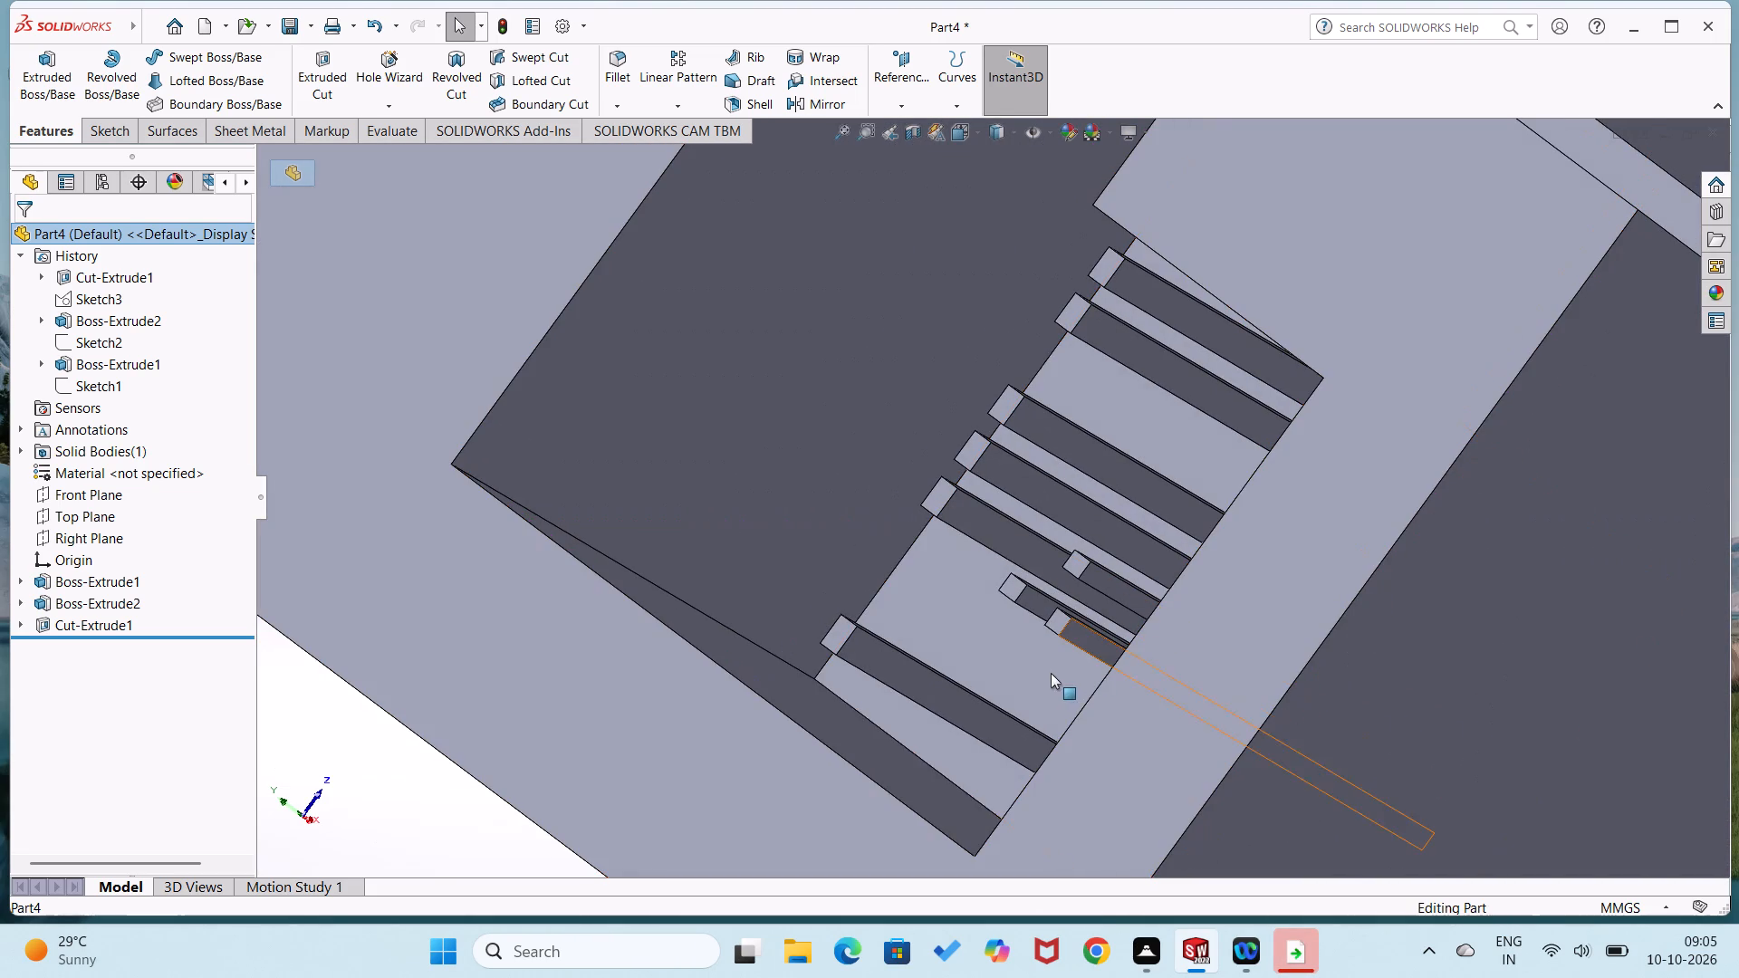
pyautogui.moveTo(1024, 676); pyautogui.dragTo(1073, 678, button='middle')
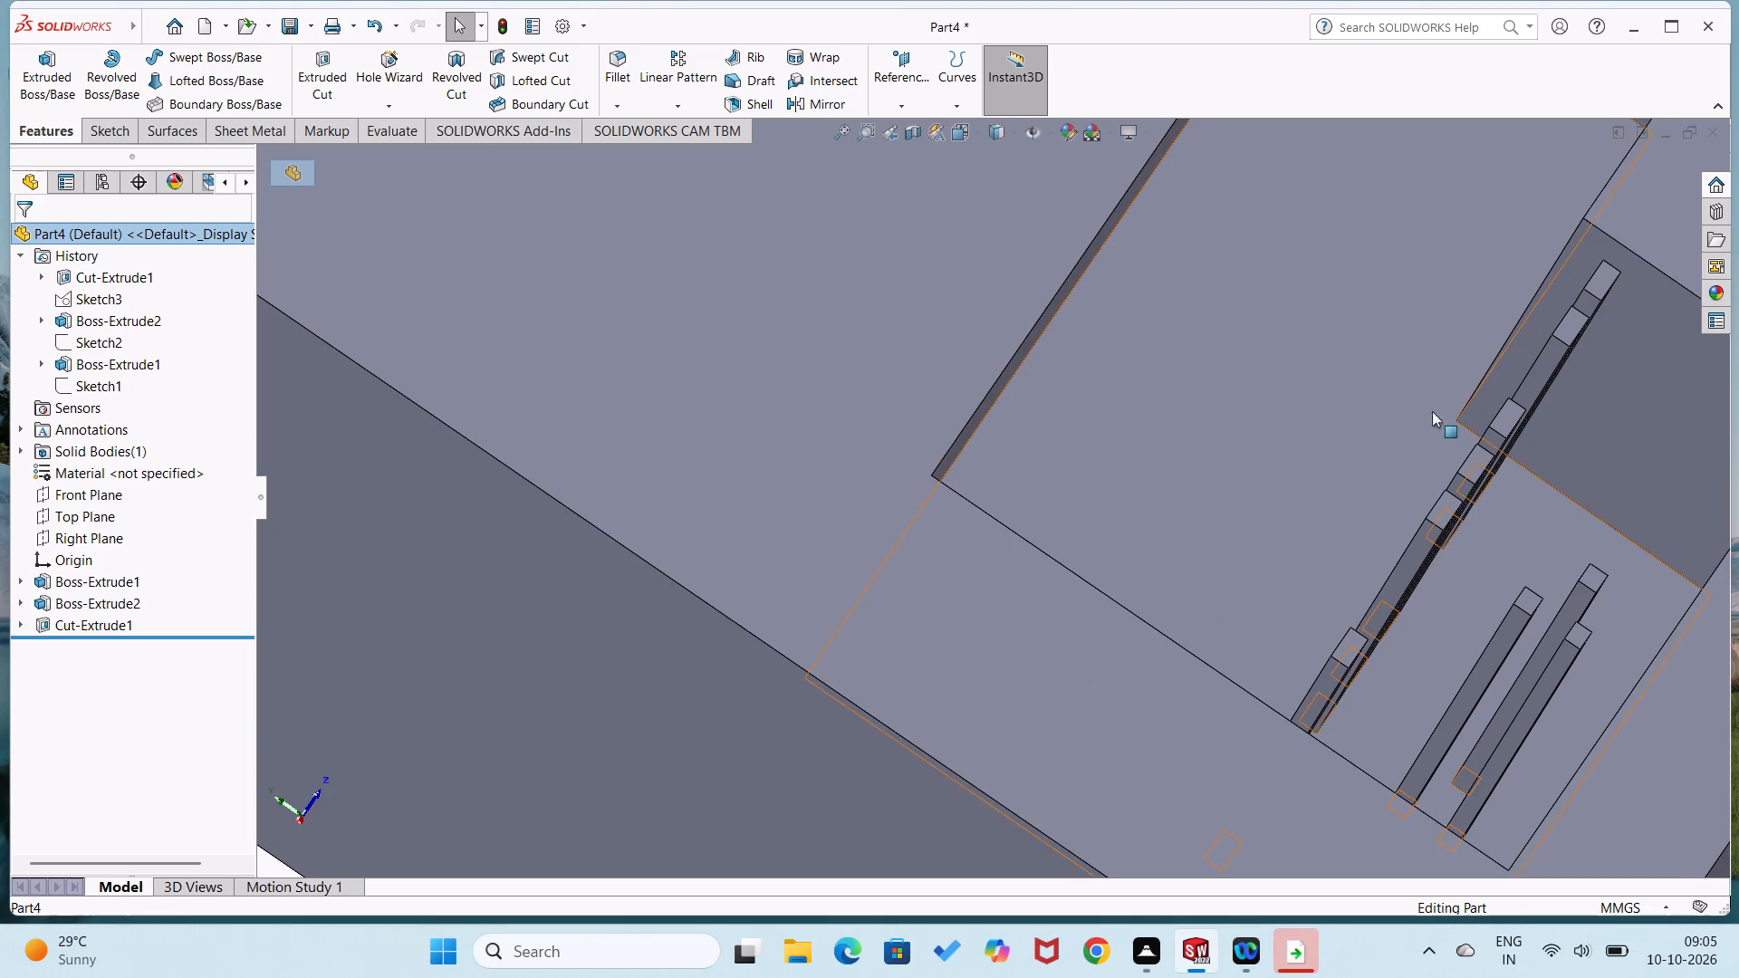
# Close the current part without saving its changes.
pyautogui.click(1716, 137)
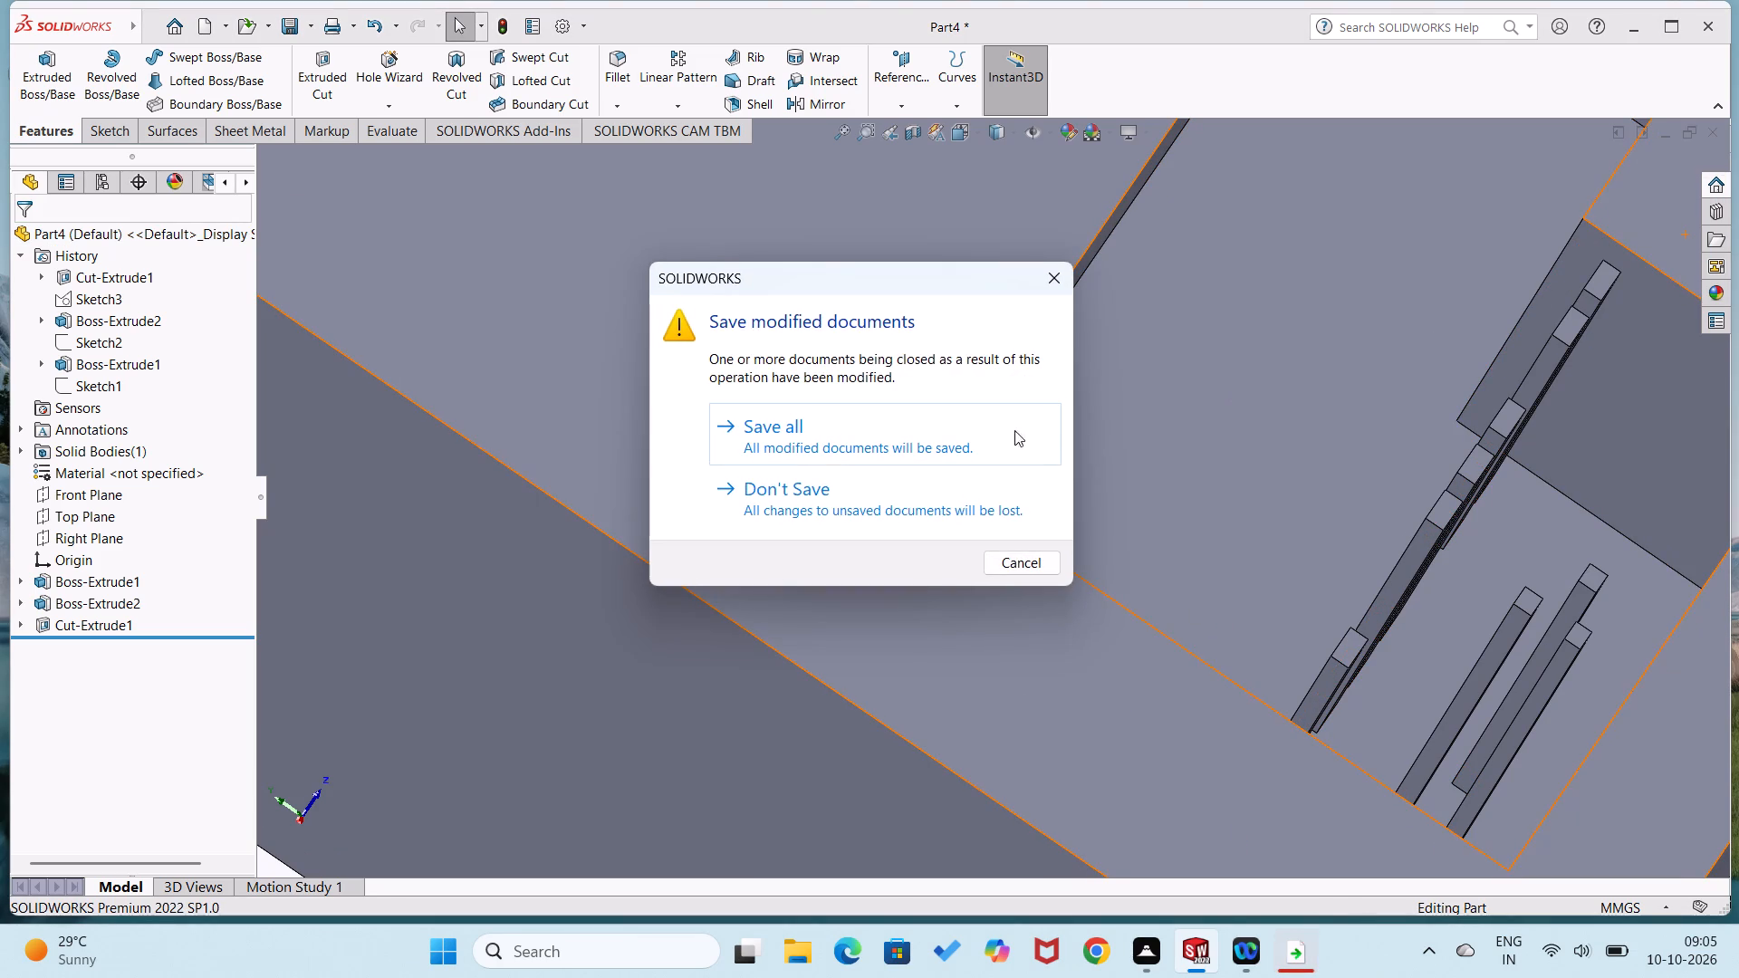
pyautogui.click(929, 501)
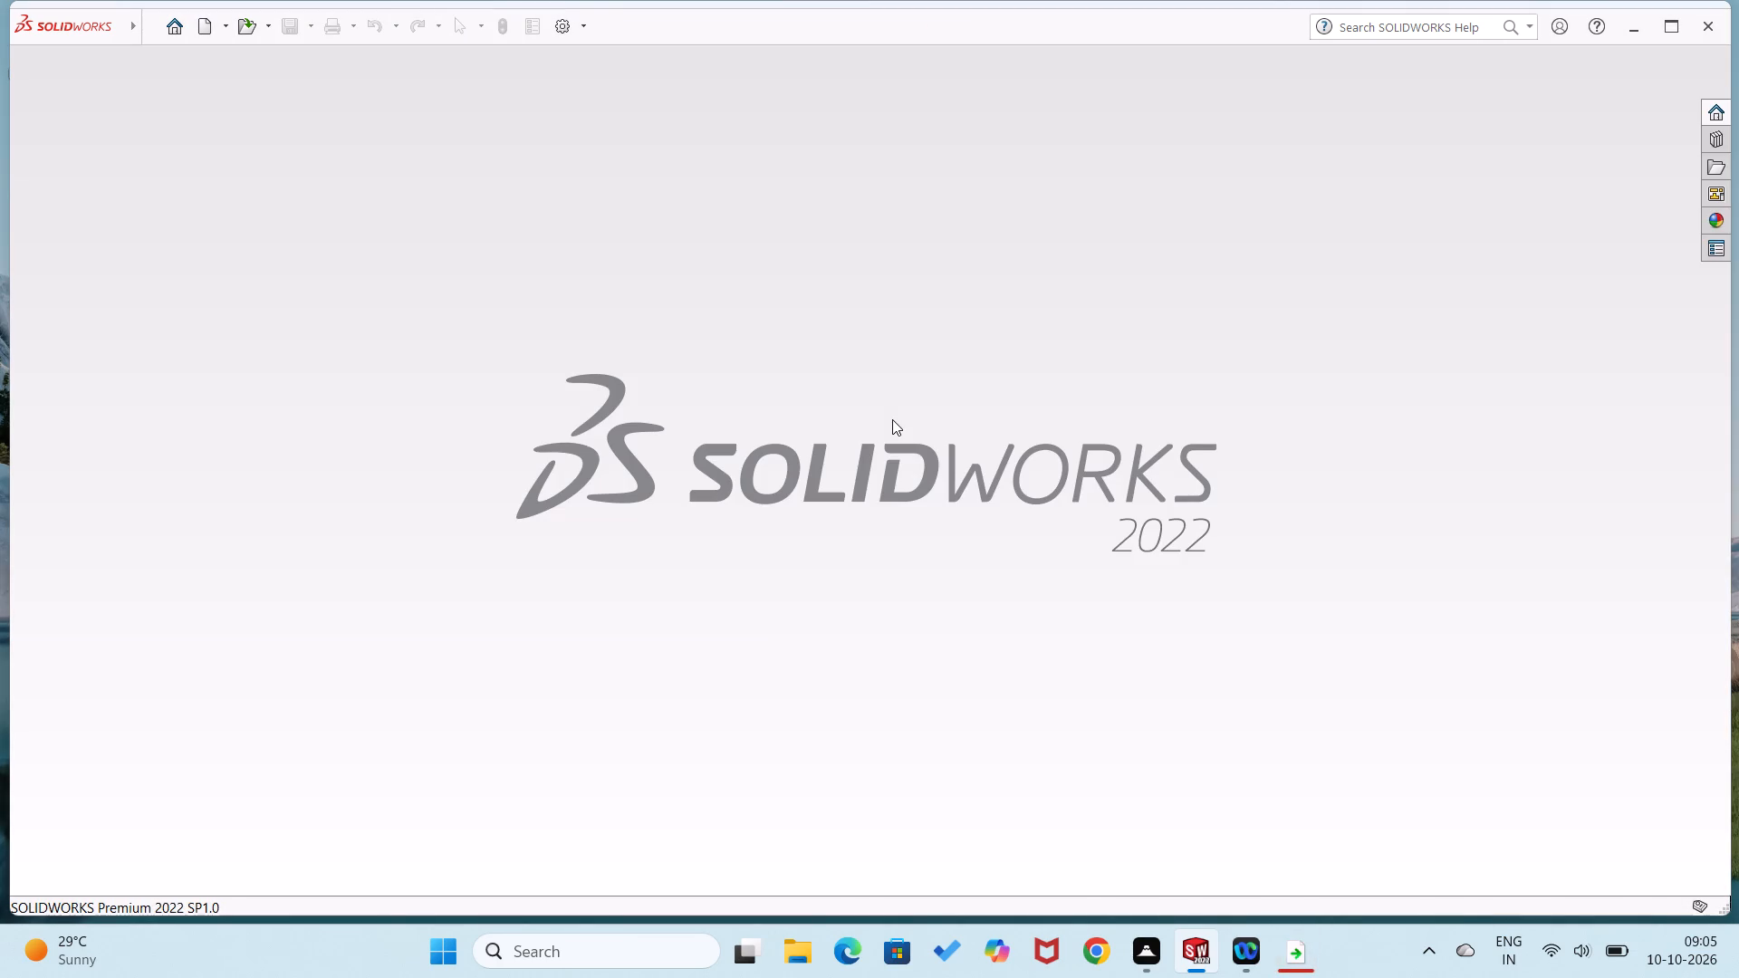
# Create a new part document.
pyautogui.click(157, 32)
pyautogui.click(169, 26)
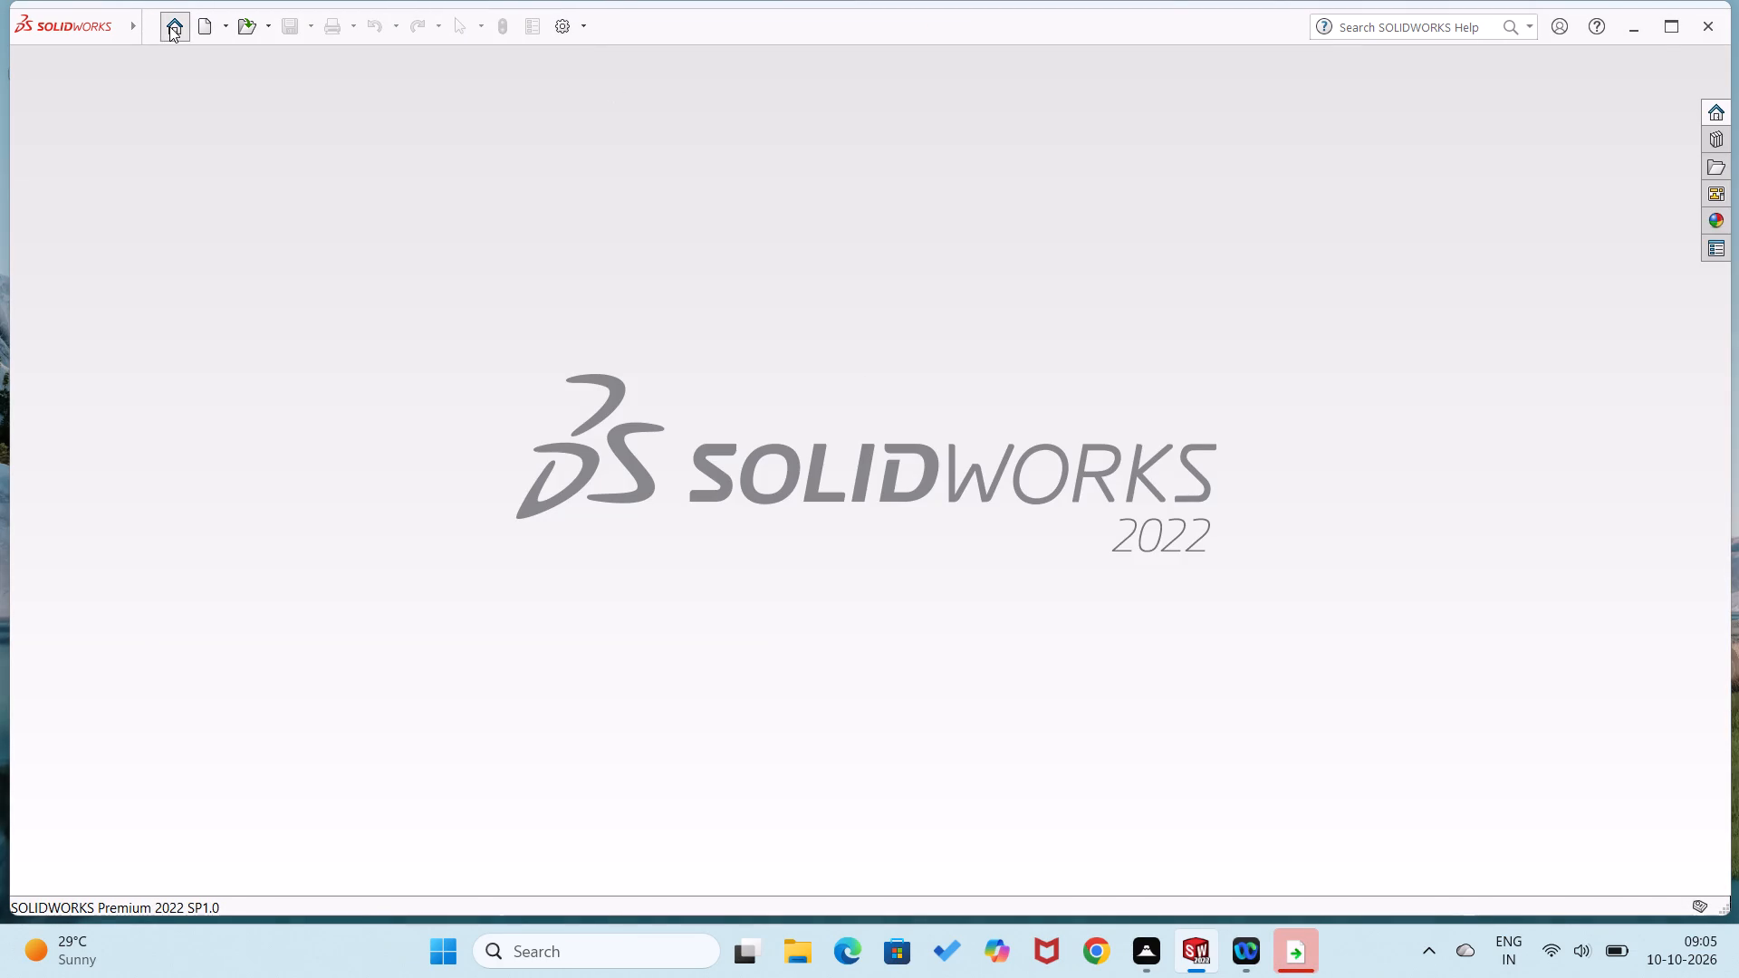
pyautogui.click(465, 266)
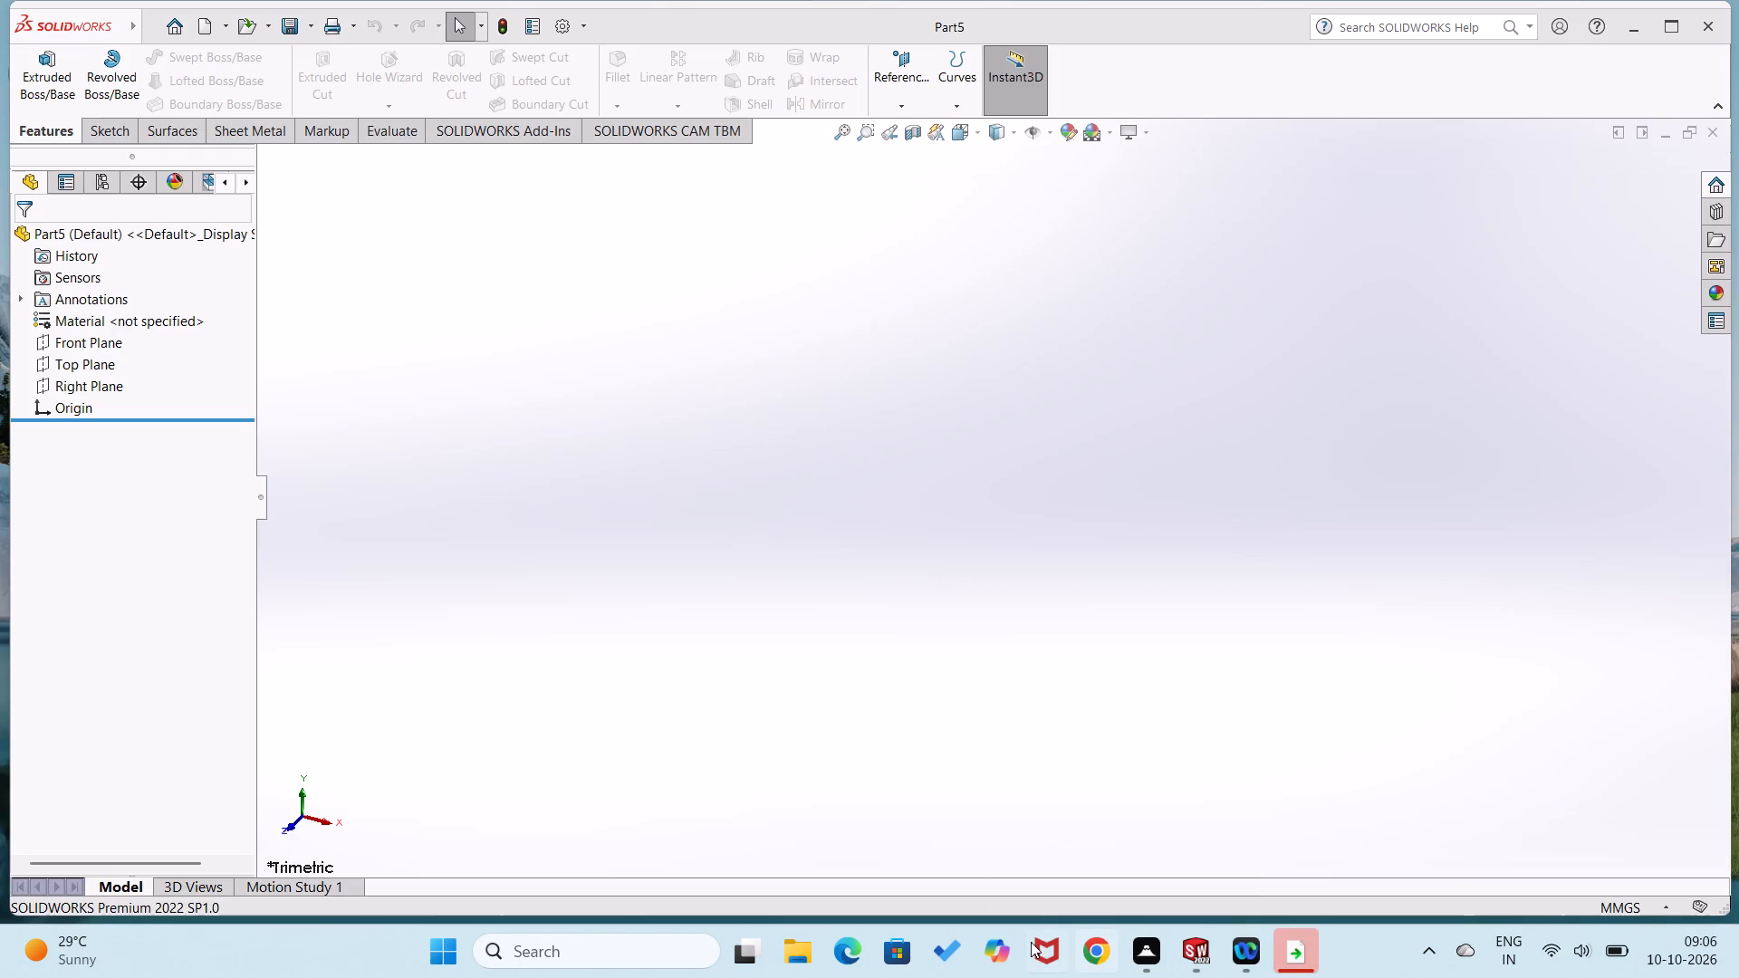
# Sketch an ellipse on the Front Plane, centred on the origin, with radii about 30.4 mm and 16.5 mm.
pyautogui.rightClick(90, 336)
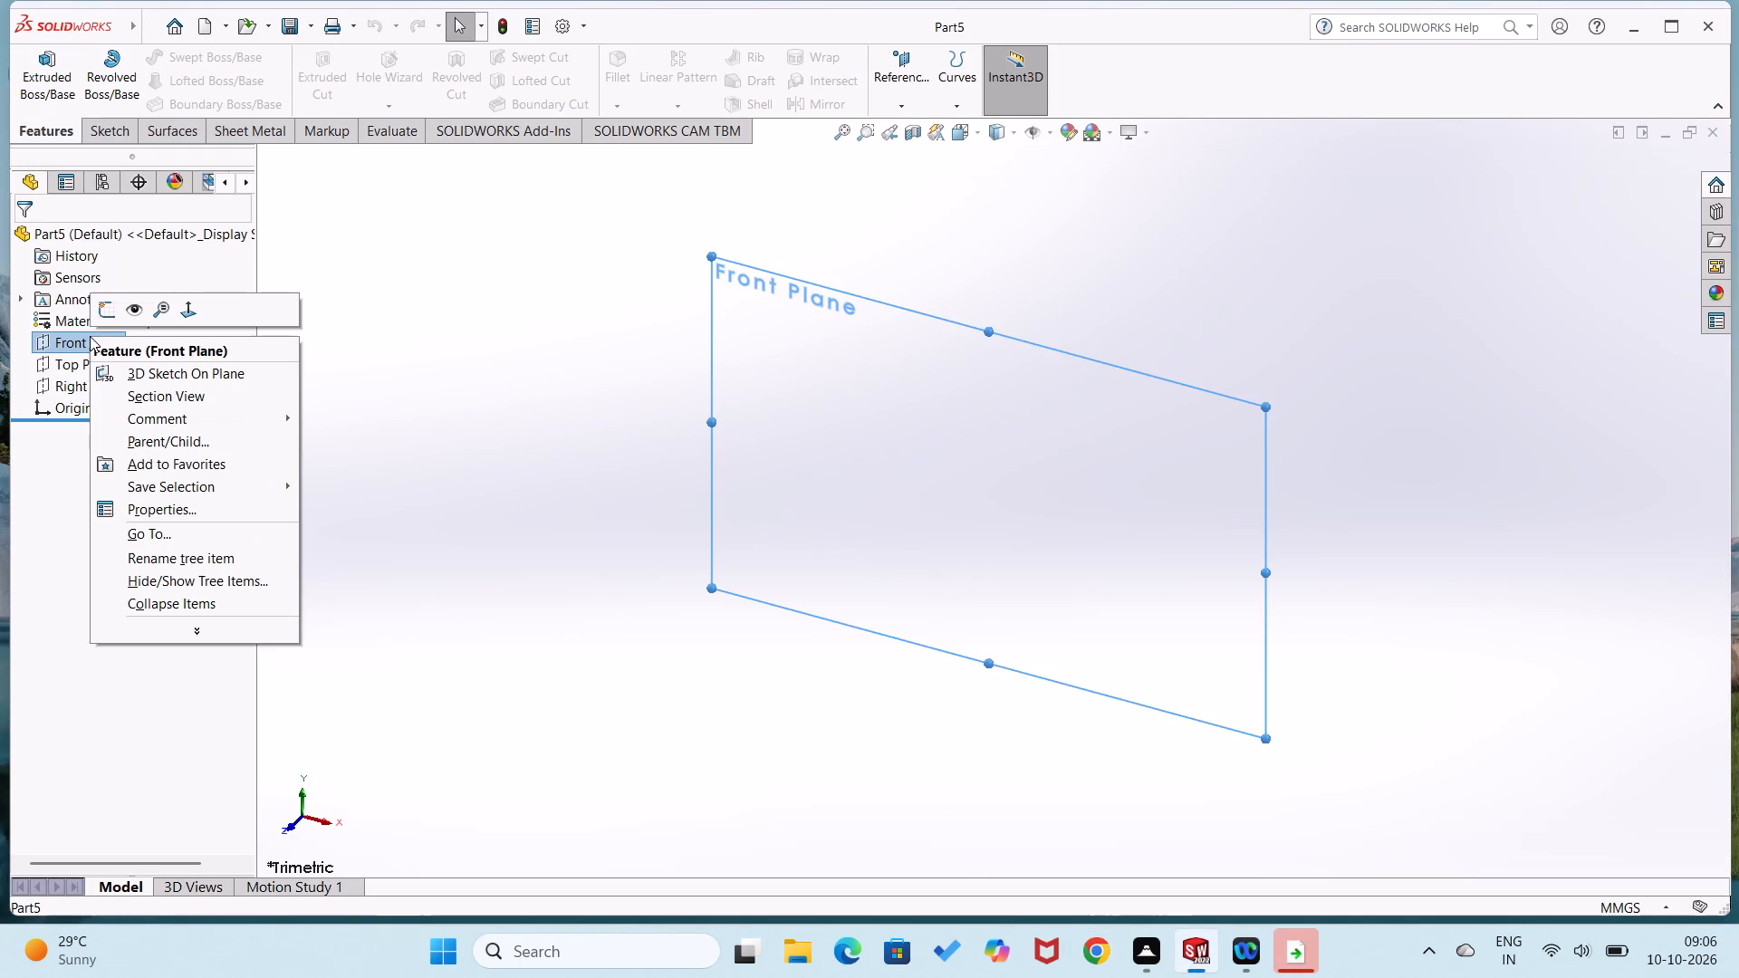
pyautogui.click(114, 307)
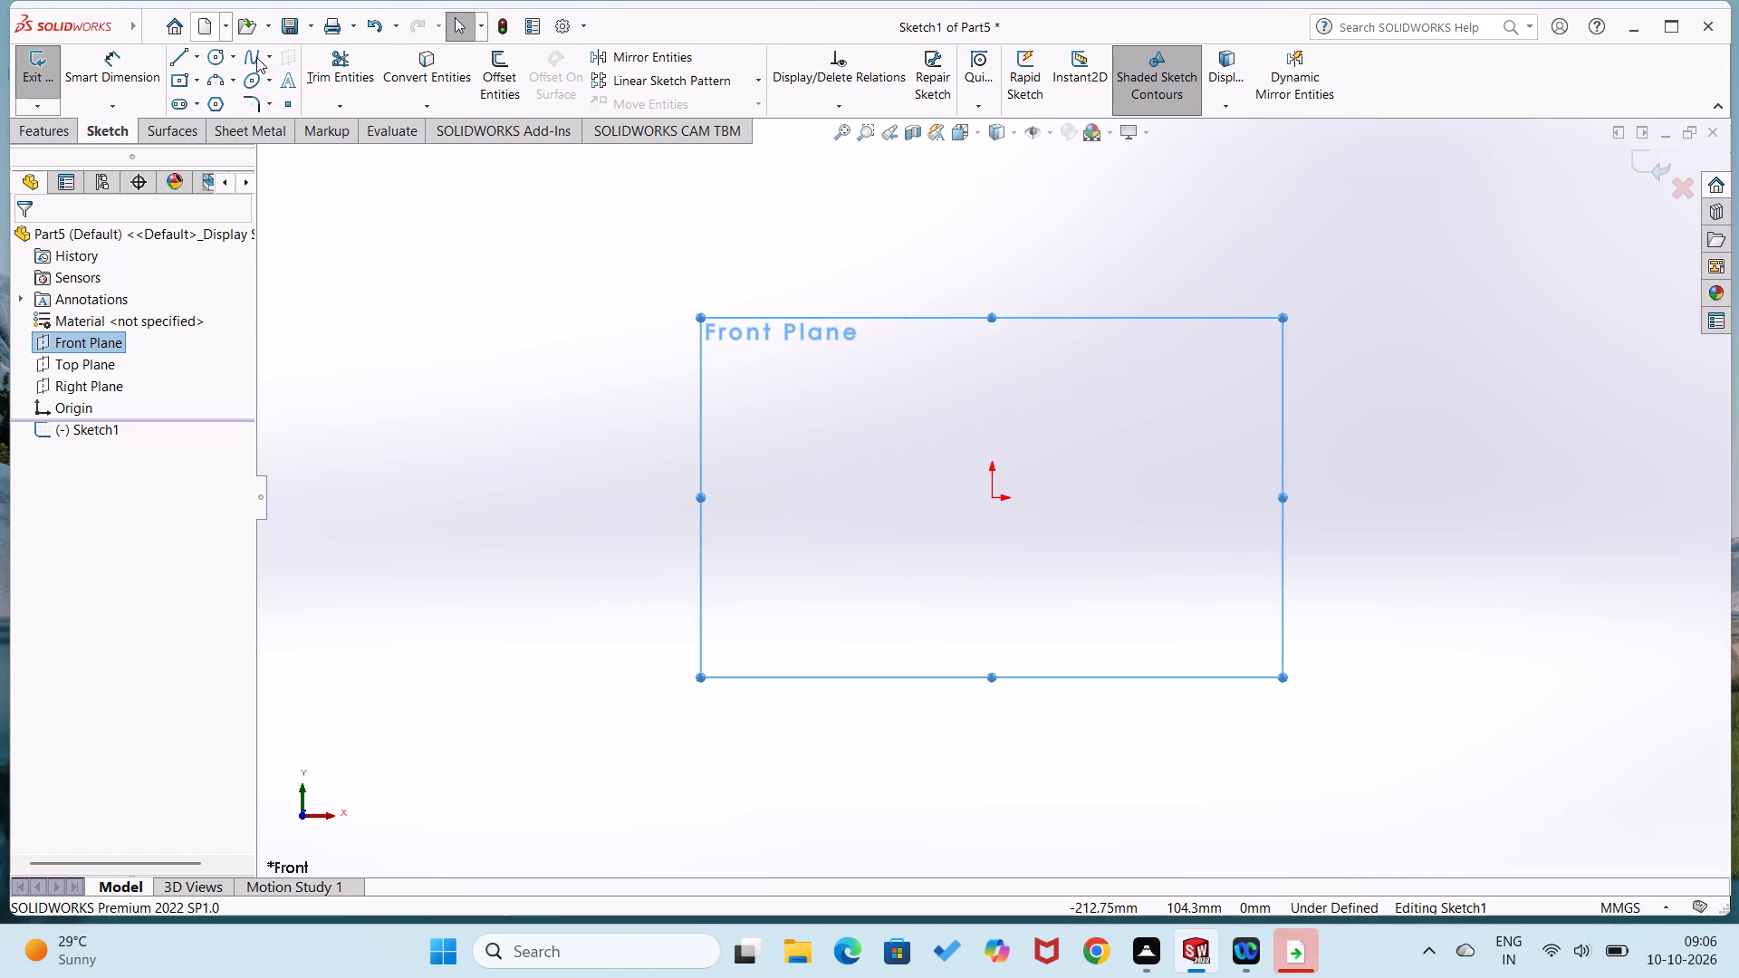
pyautogui.click(258, 81)
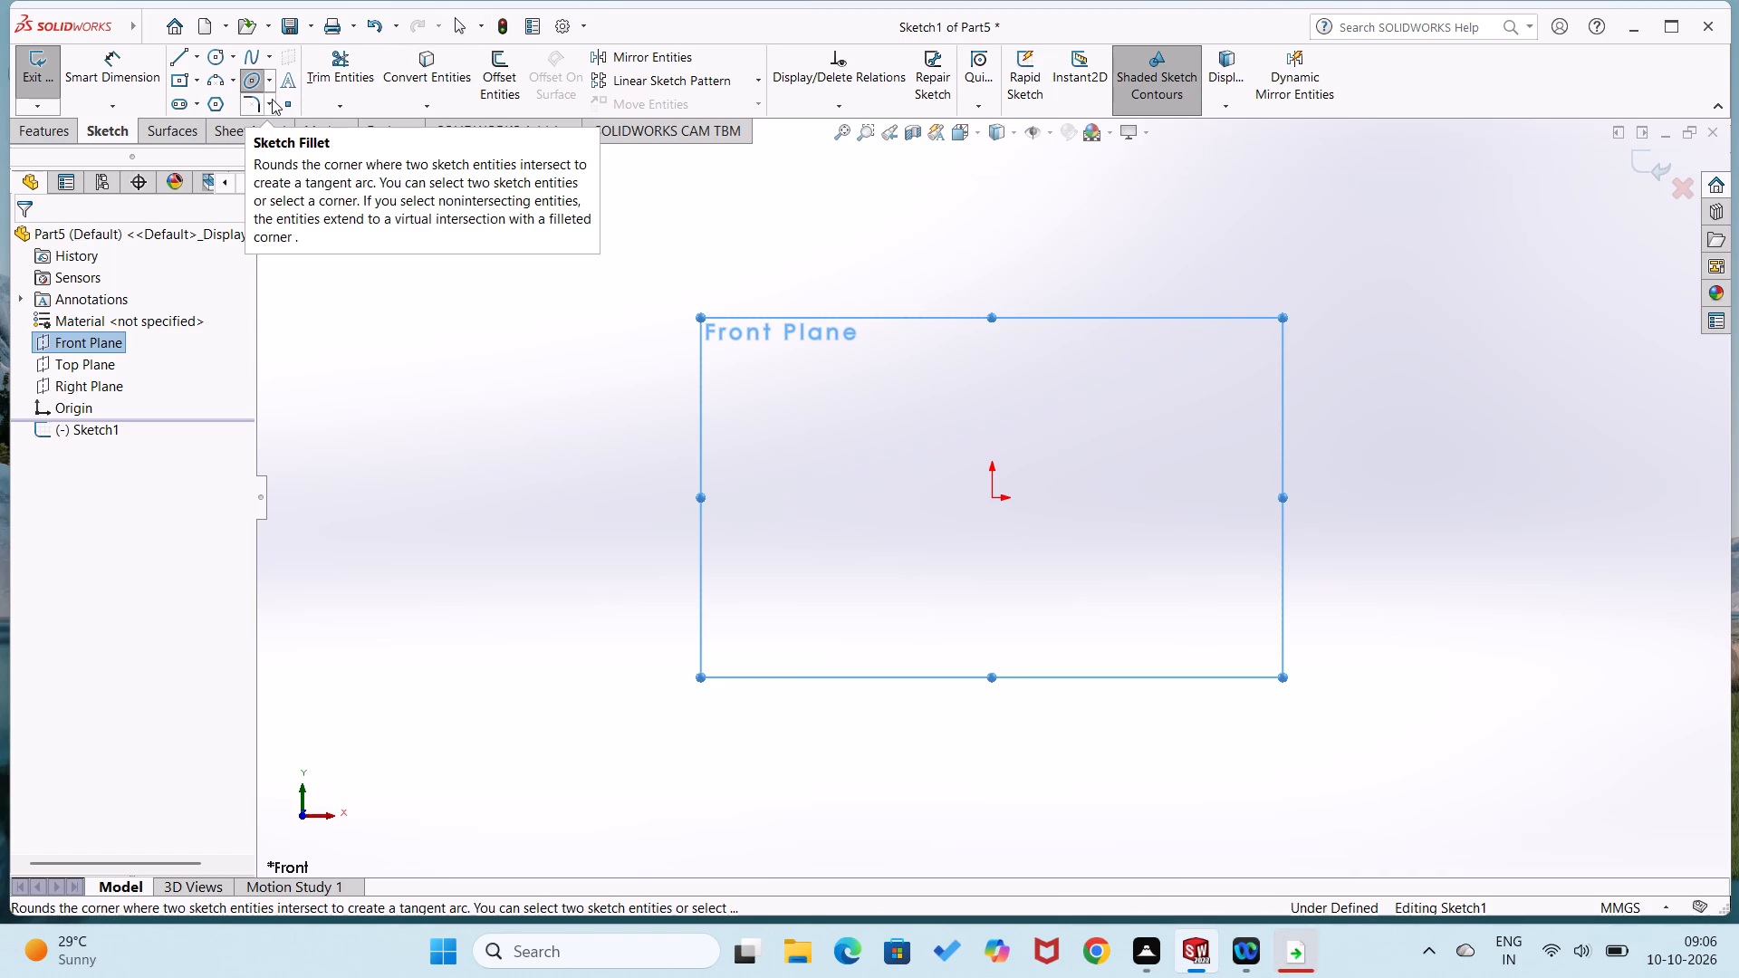
pyautogui.click(992, 497)
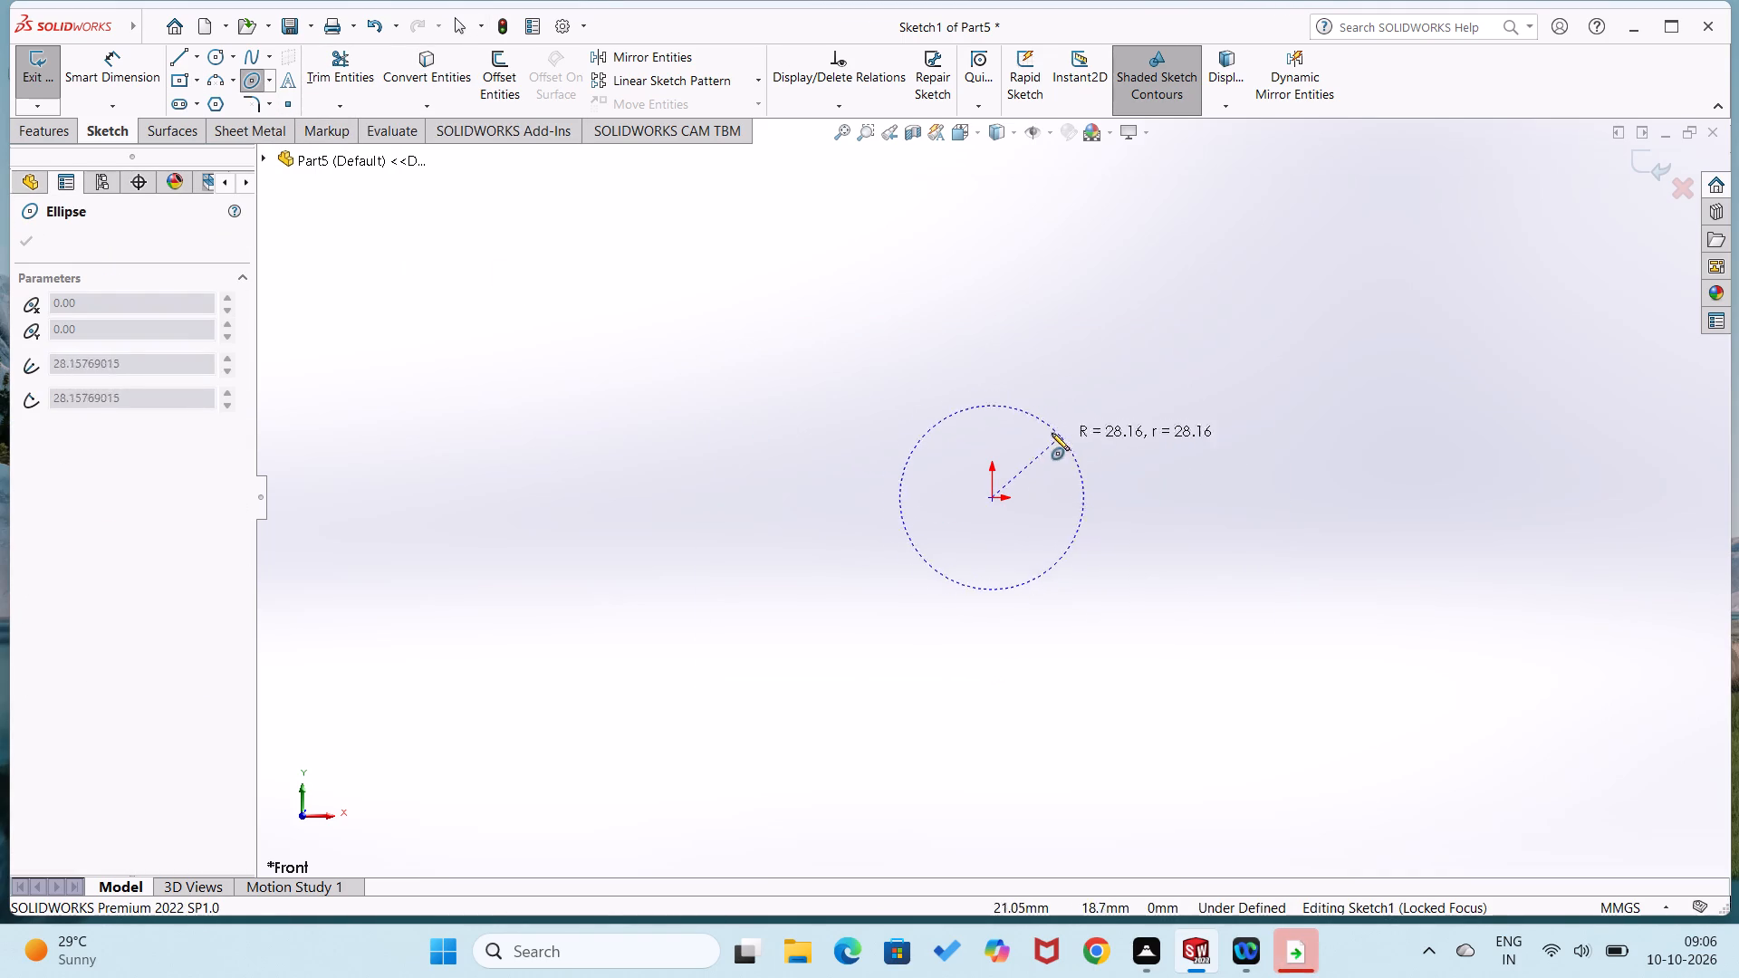
pyautogui.click(895, 475)
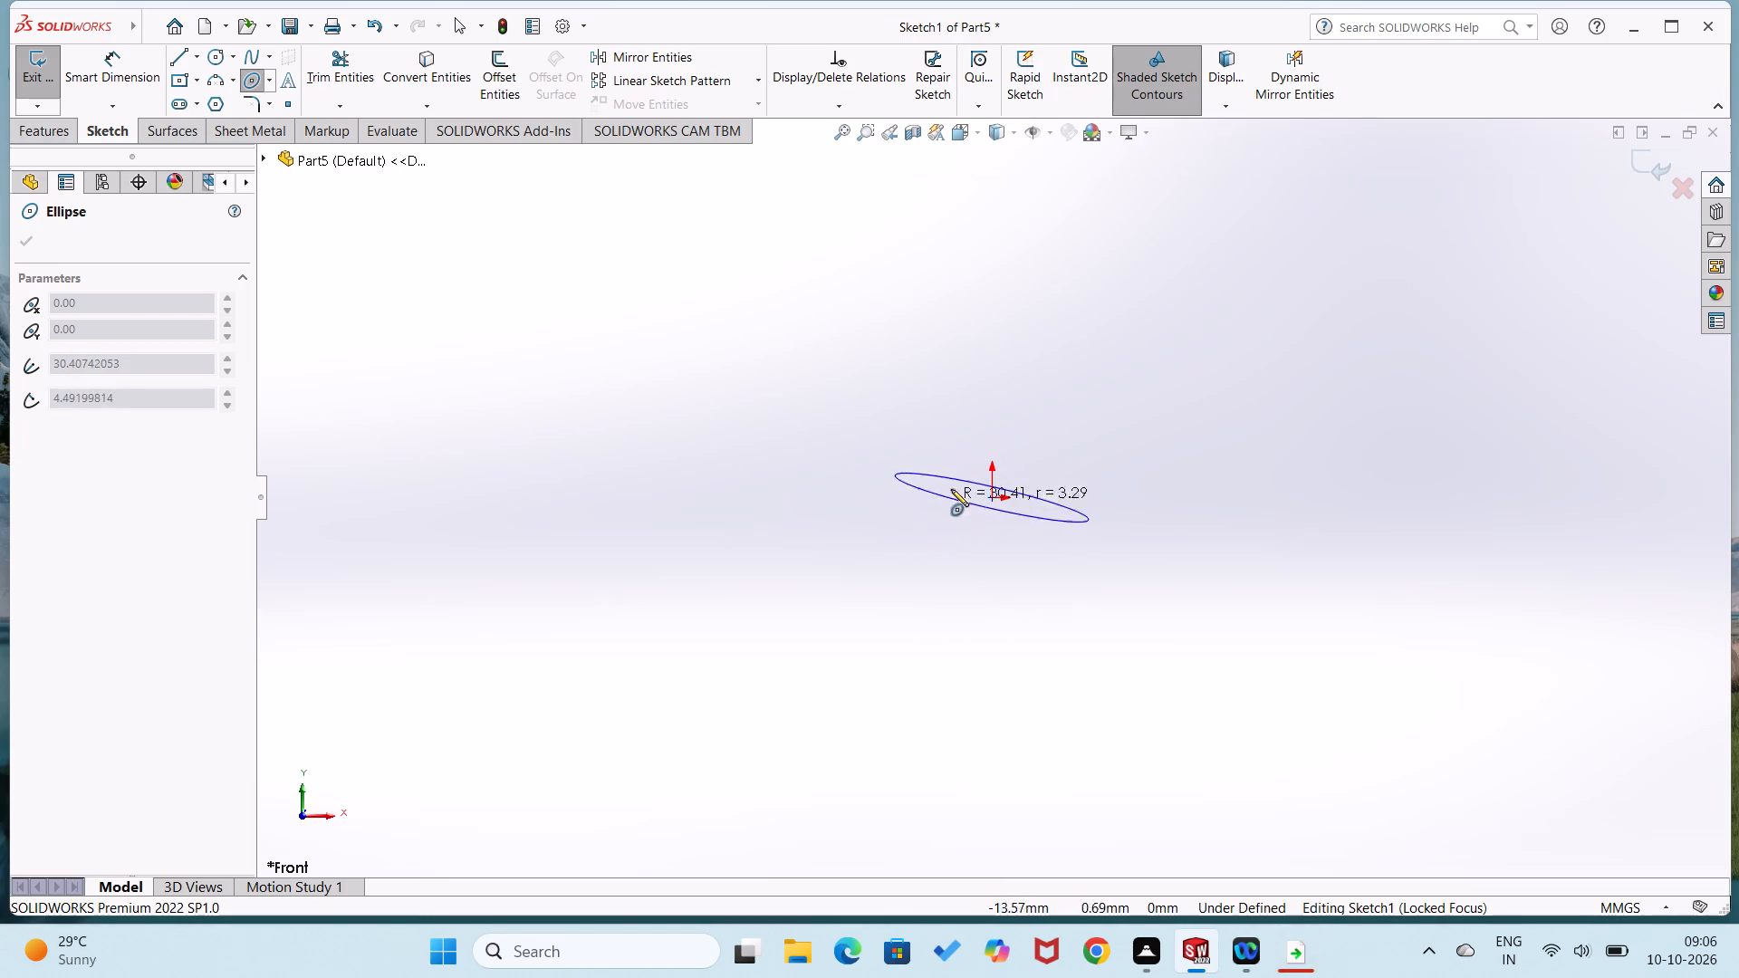
pyautogui.click(863, 413)
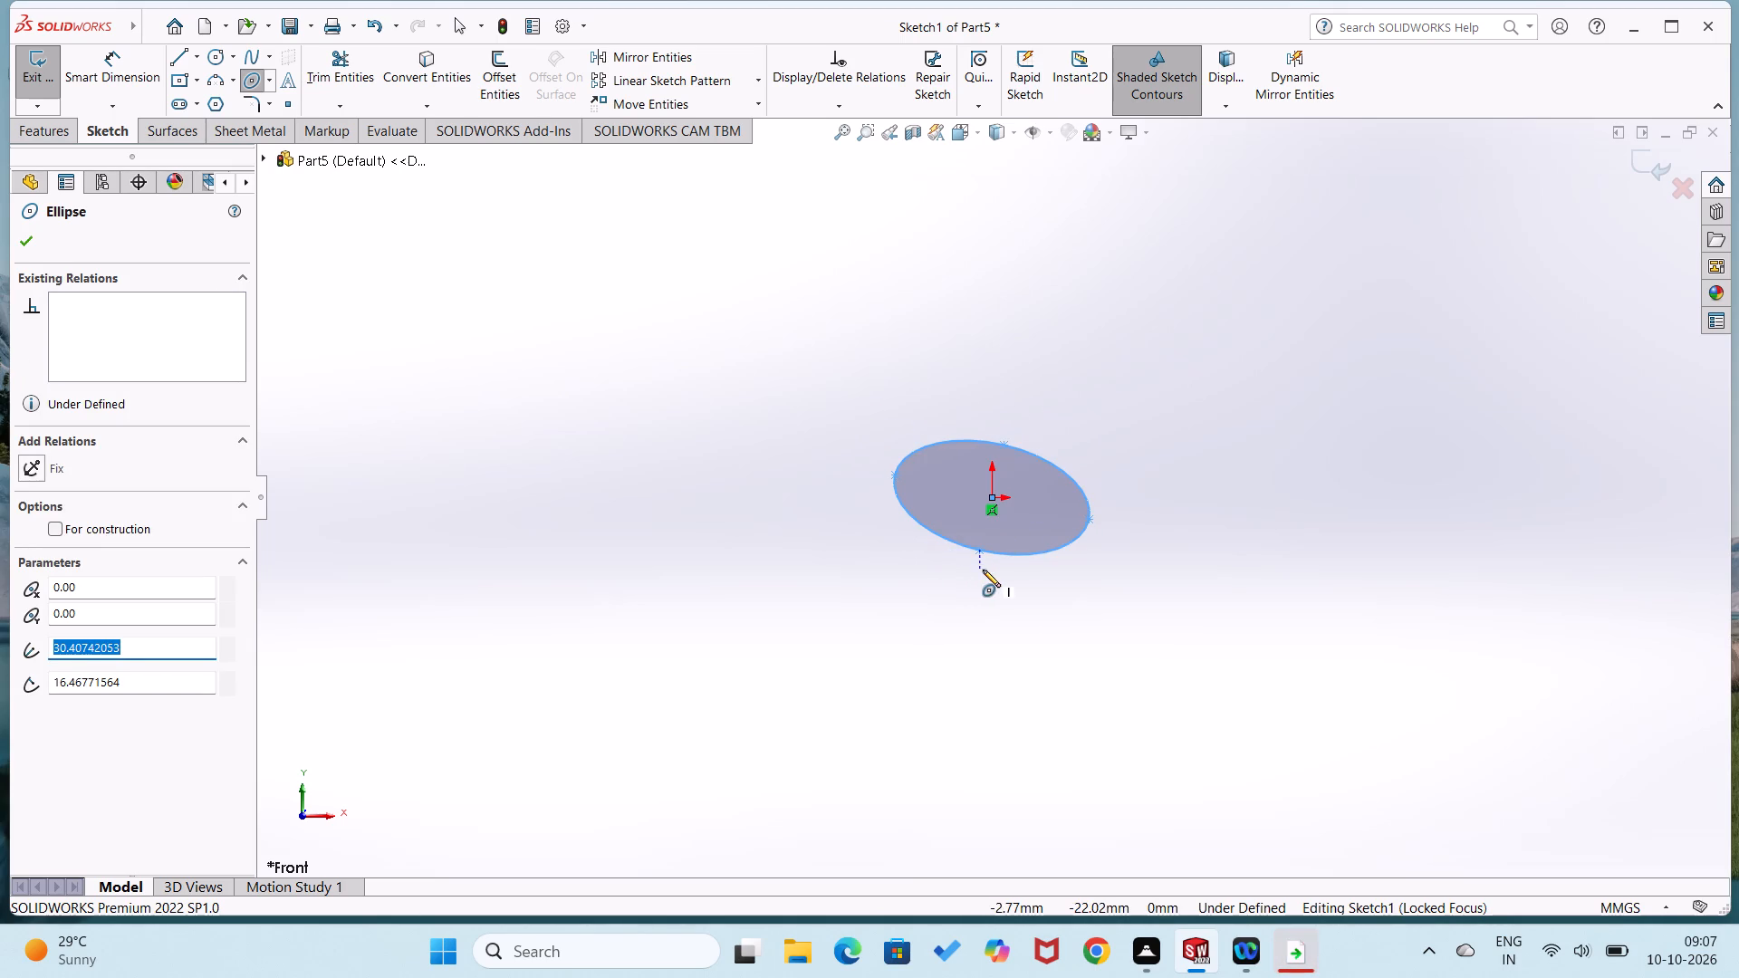
# Dimension the vertical distance between the ellipse's upper and lower axis points as 200 mm.
pyautogui.moveTo(858, 640); pyautogui.dragTo(798, 455, button='right')
pyautogui.moveTo(985, 548); pyautogui.dragTo(1010, 522)
pyautogui.click(1002, 446)
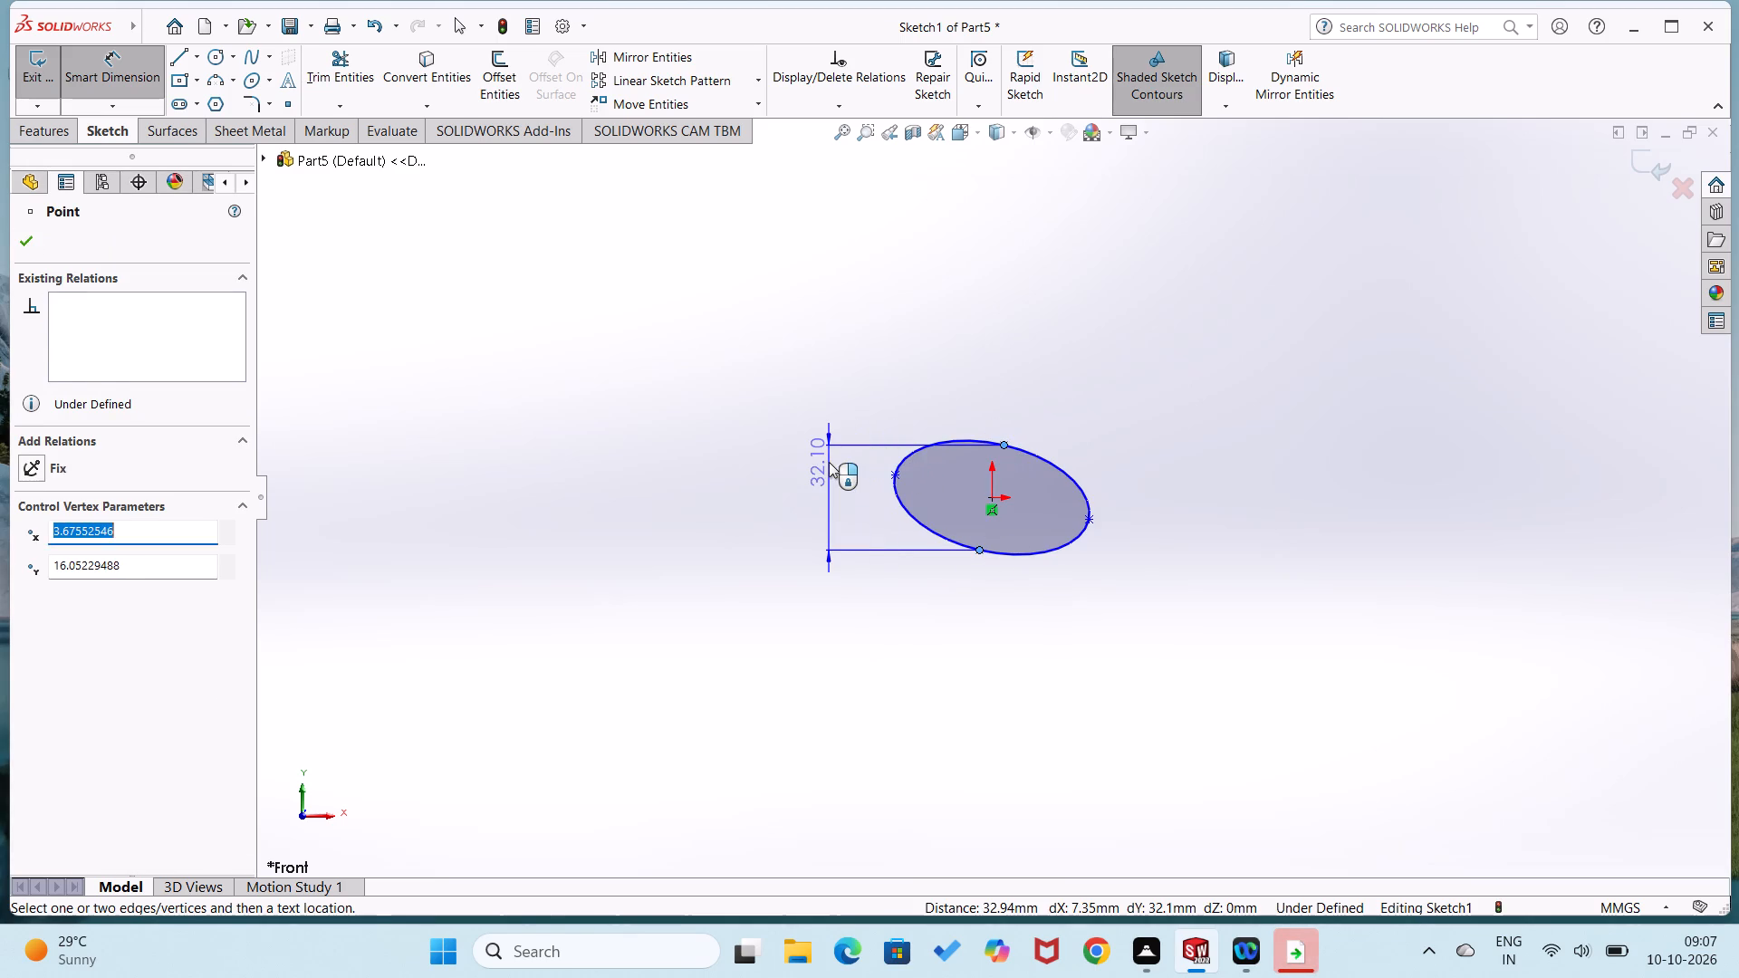
pyautogui.click(829, 462)
pyautogui.write('200')
pyautogui.press('Return')
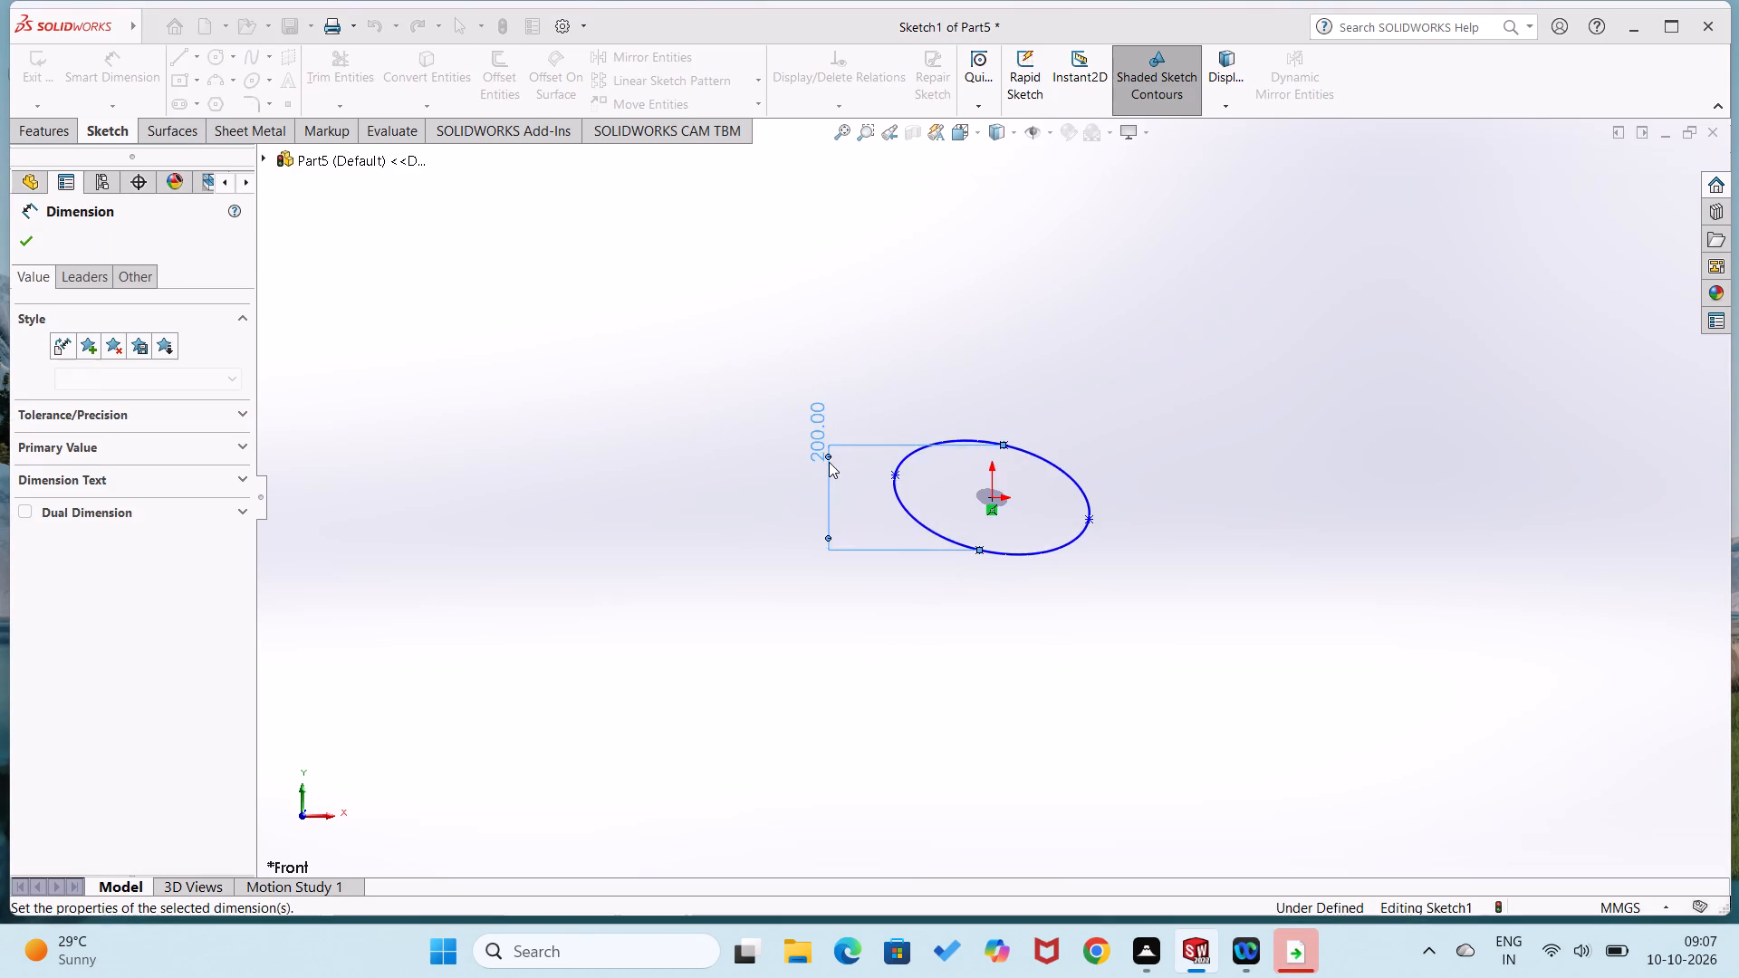
pyautogui.click(674, 515)
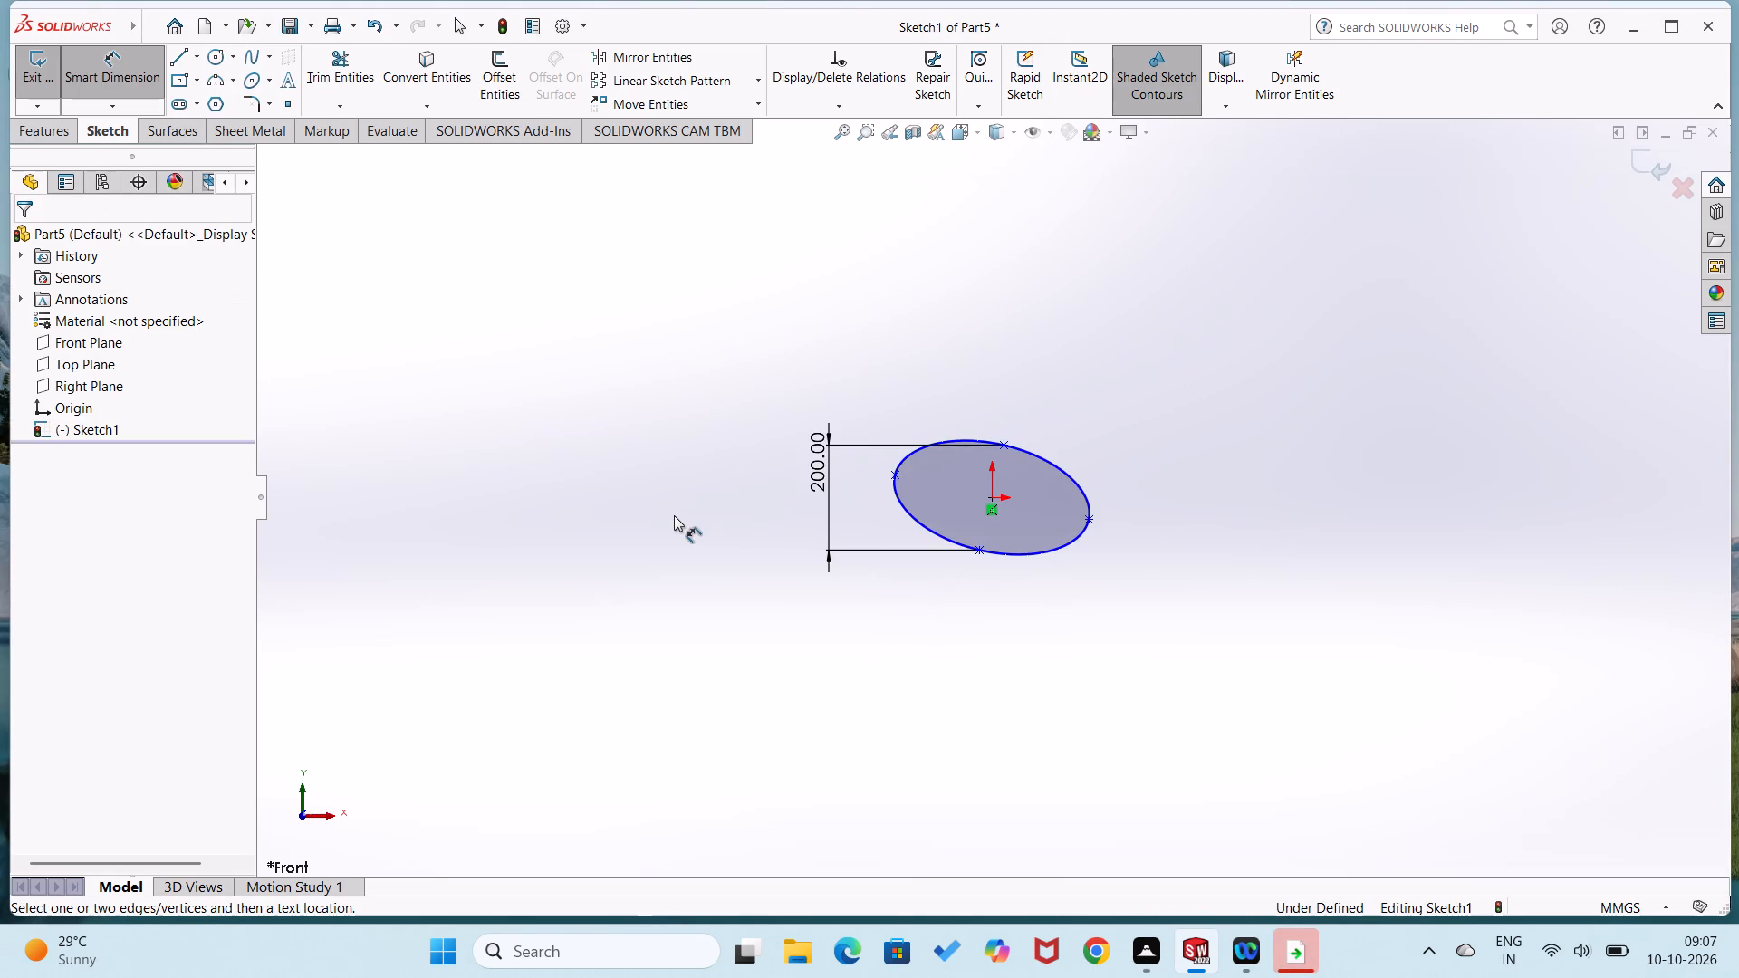
# Dimension the horizontal distance between the ellipse's left and right axis points as 300 mm.
pyautogui.moveTo(893, 476); pyautogui.dragTo(903, 479)
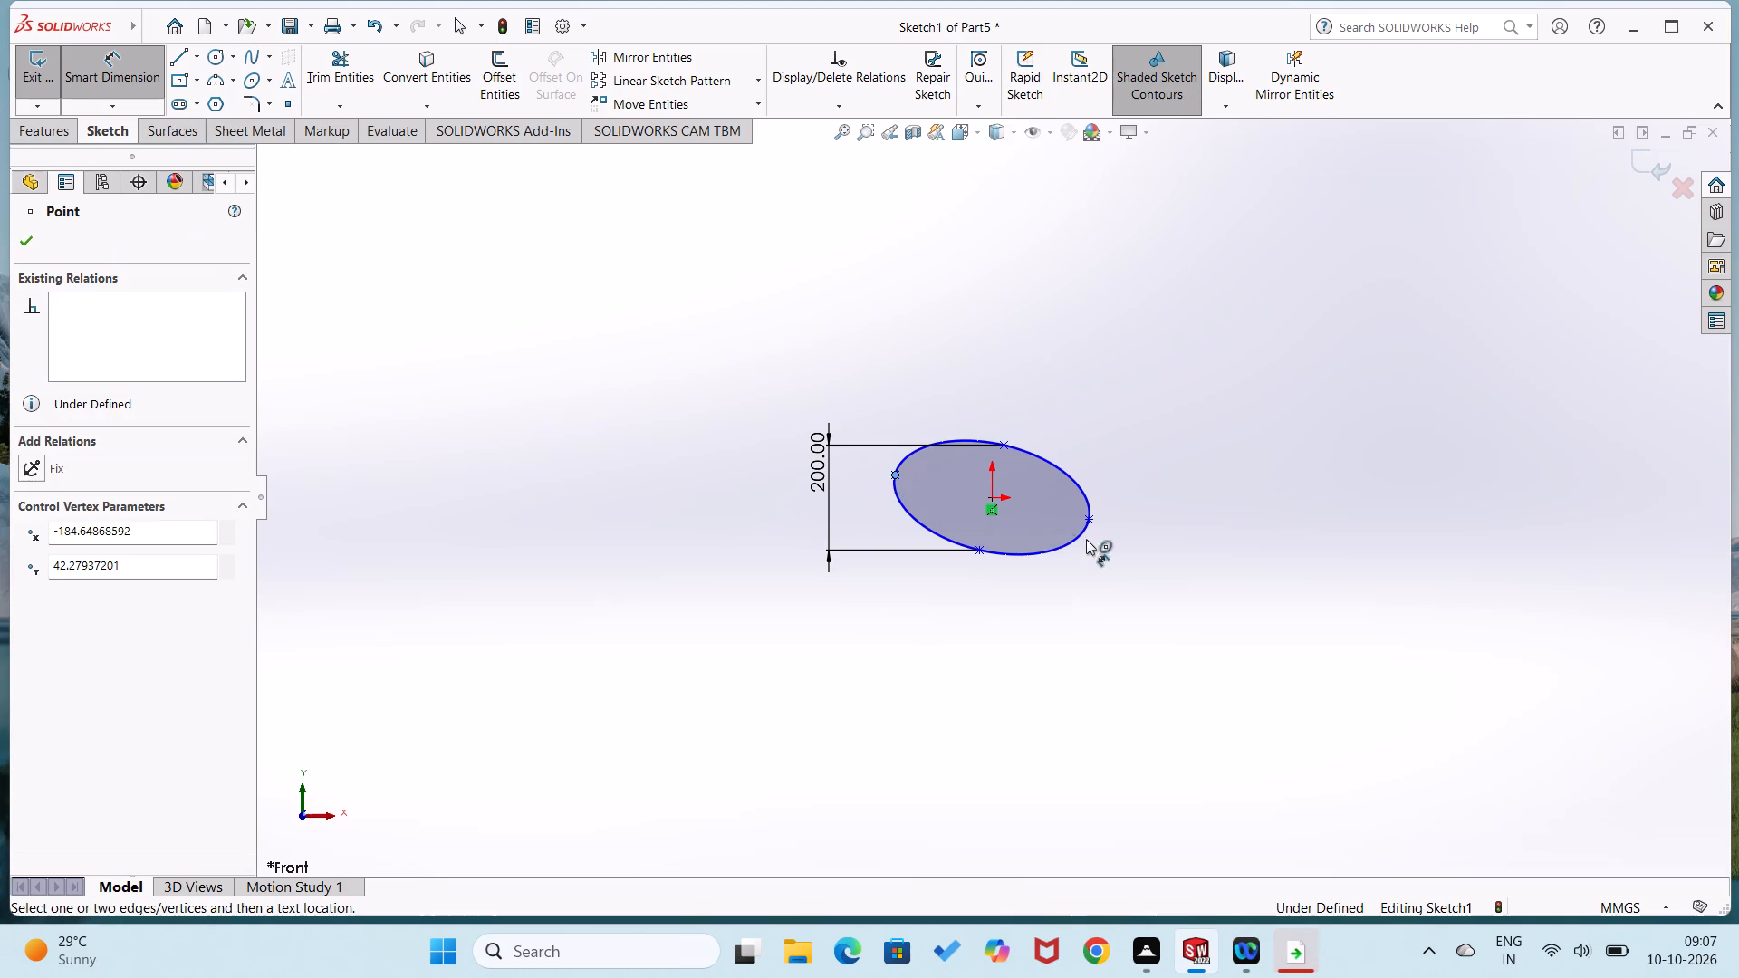
pyautogui.moveTo(1091, 521); pyautogui.dragTo(1089, 507)
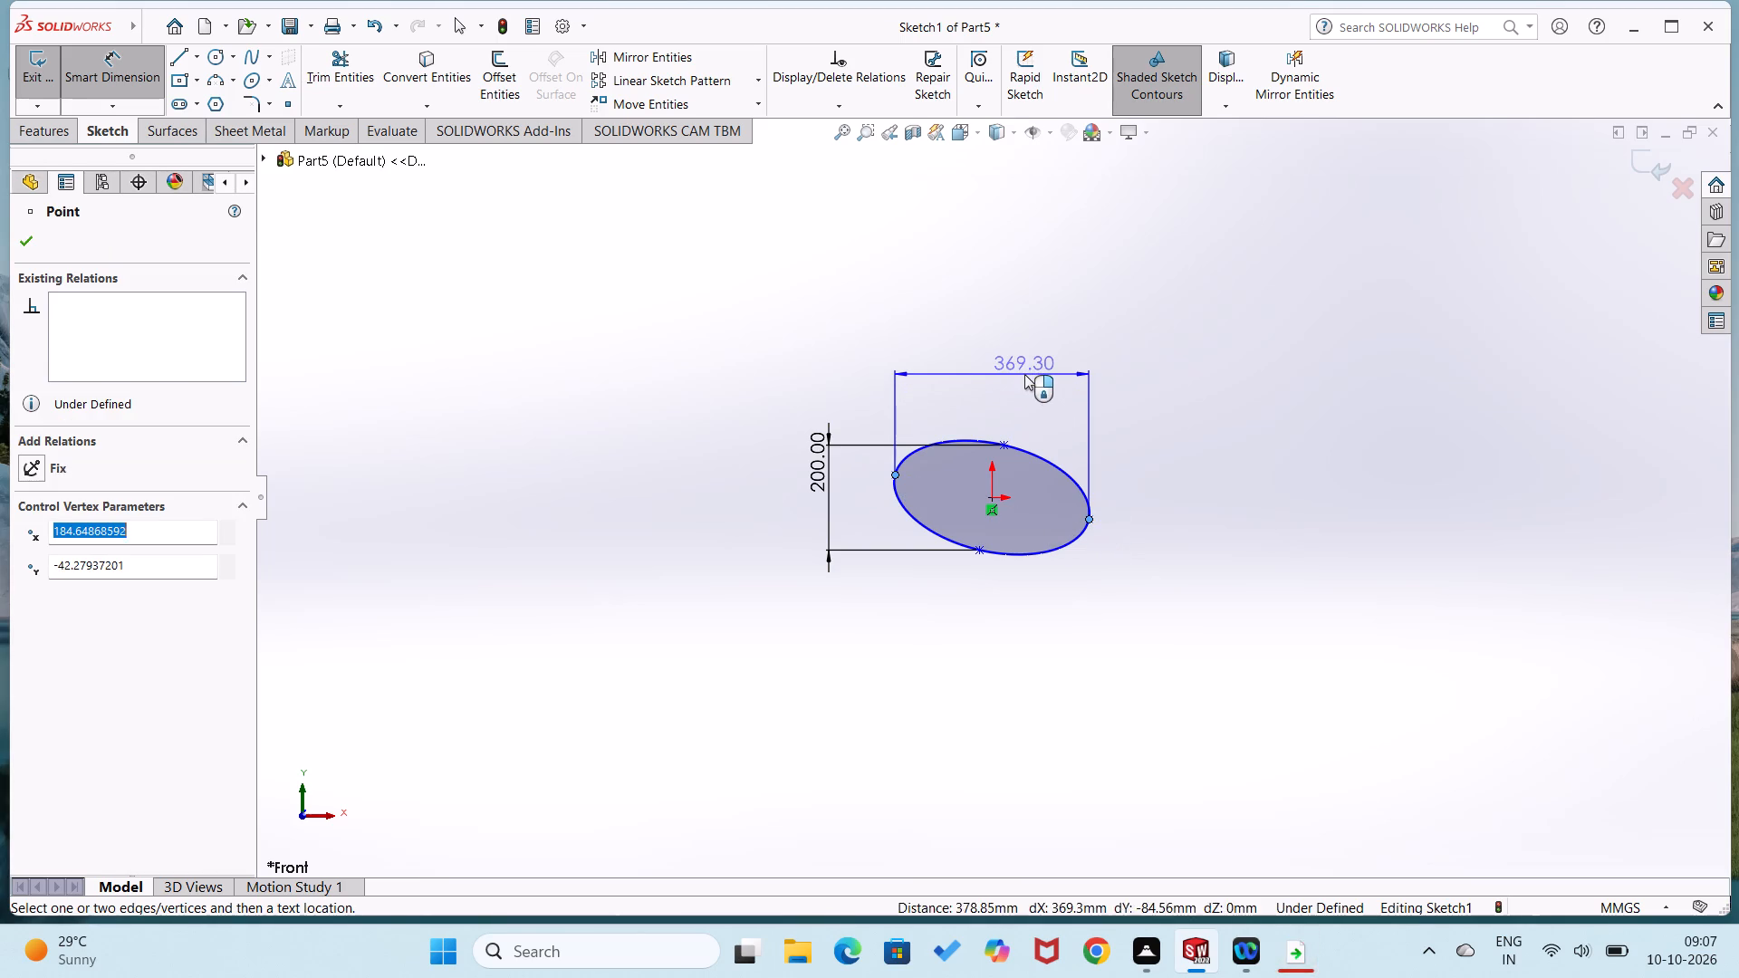
pyautogui.click(1024, 374)
pyautogui.write('300')
pyautogui.press('Return')
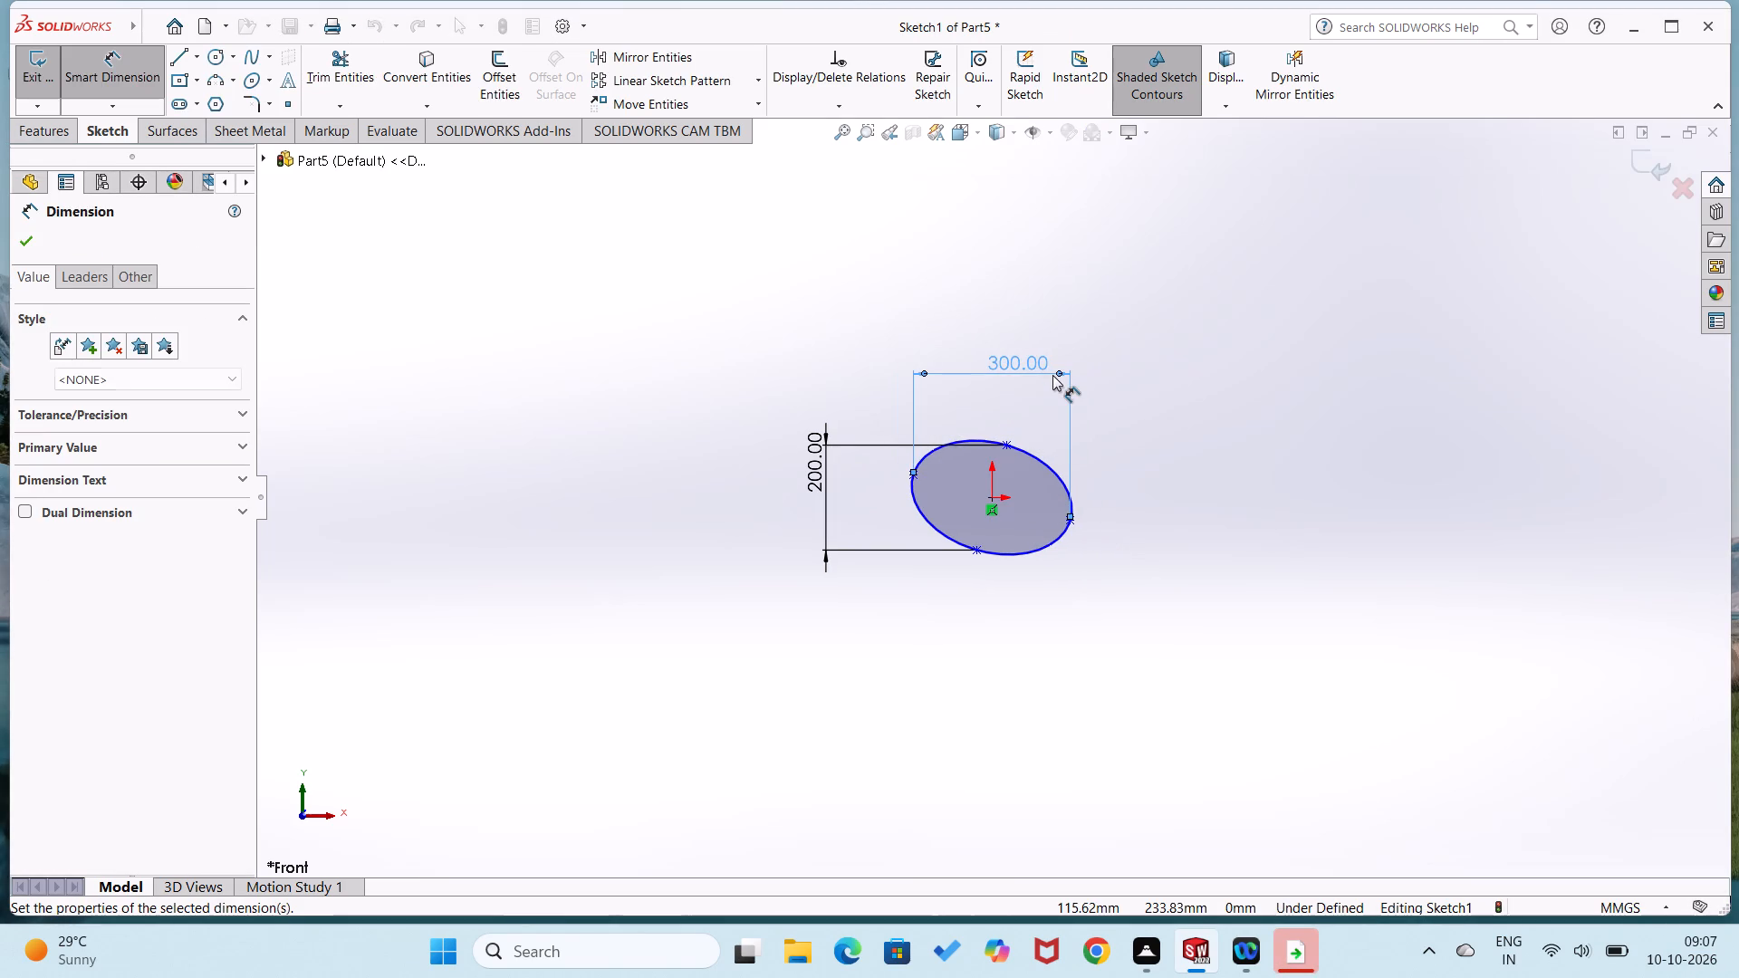
pyautogui.click(1168, 439)
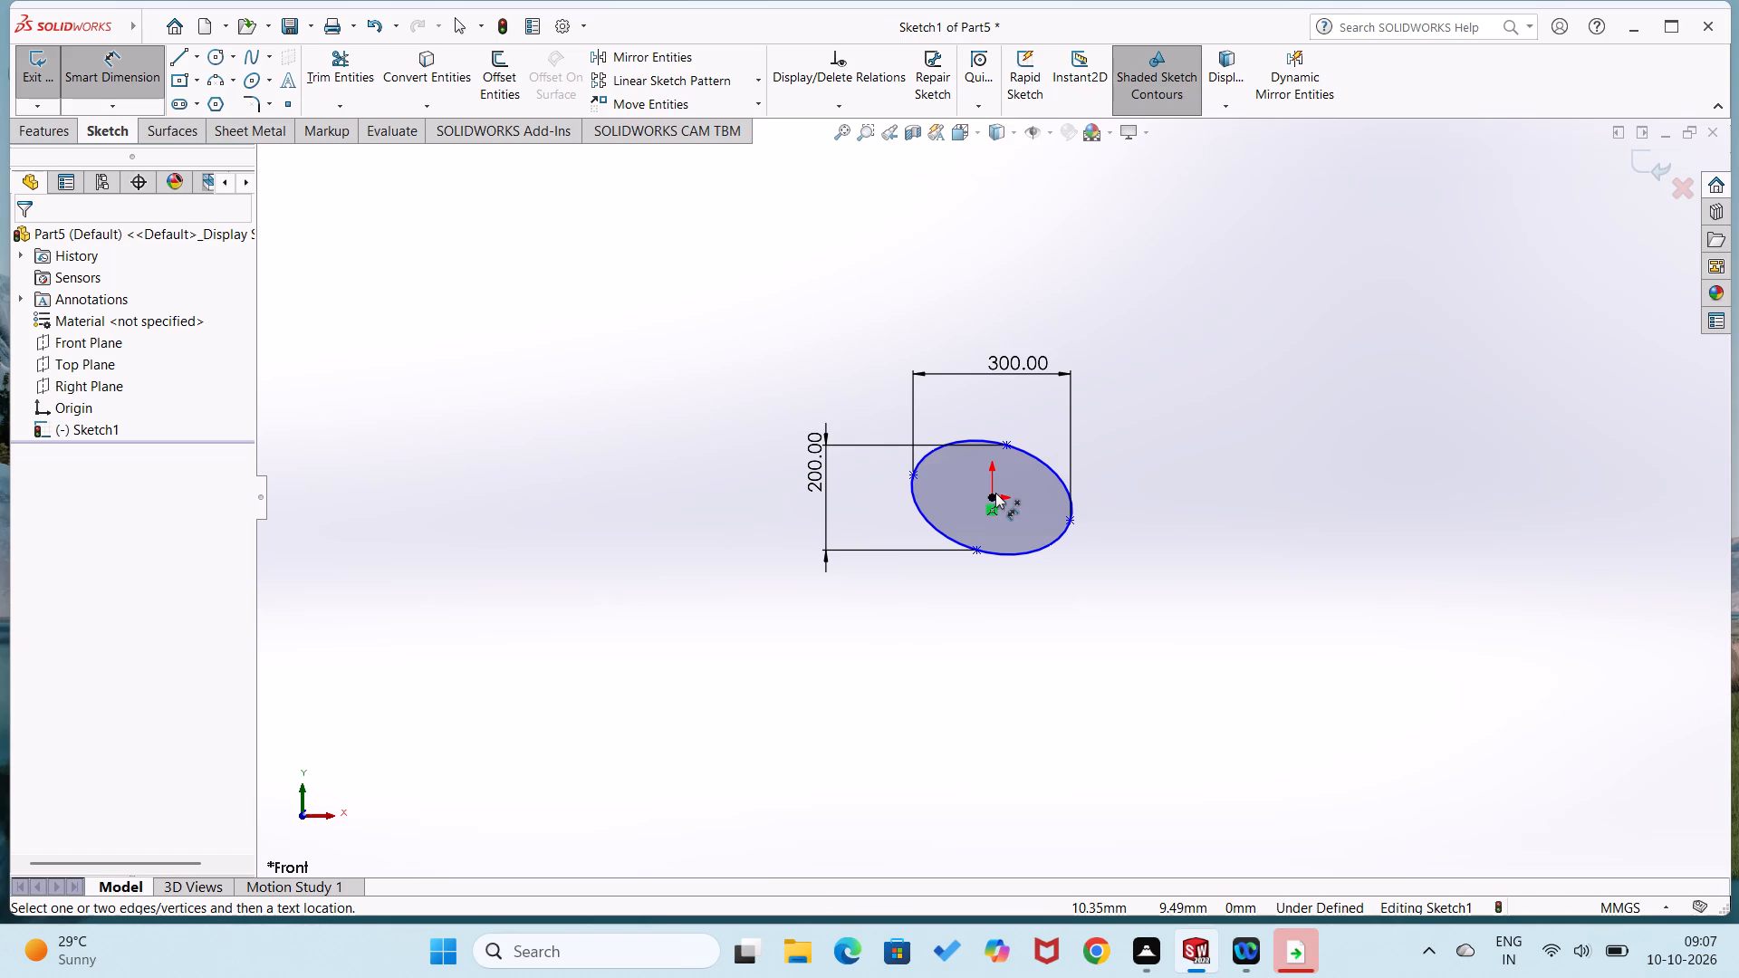
pyautogui.press('Escape')
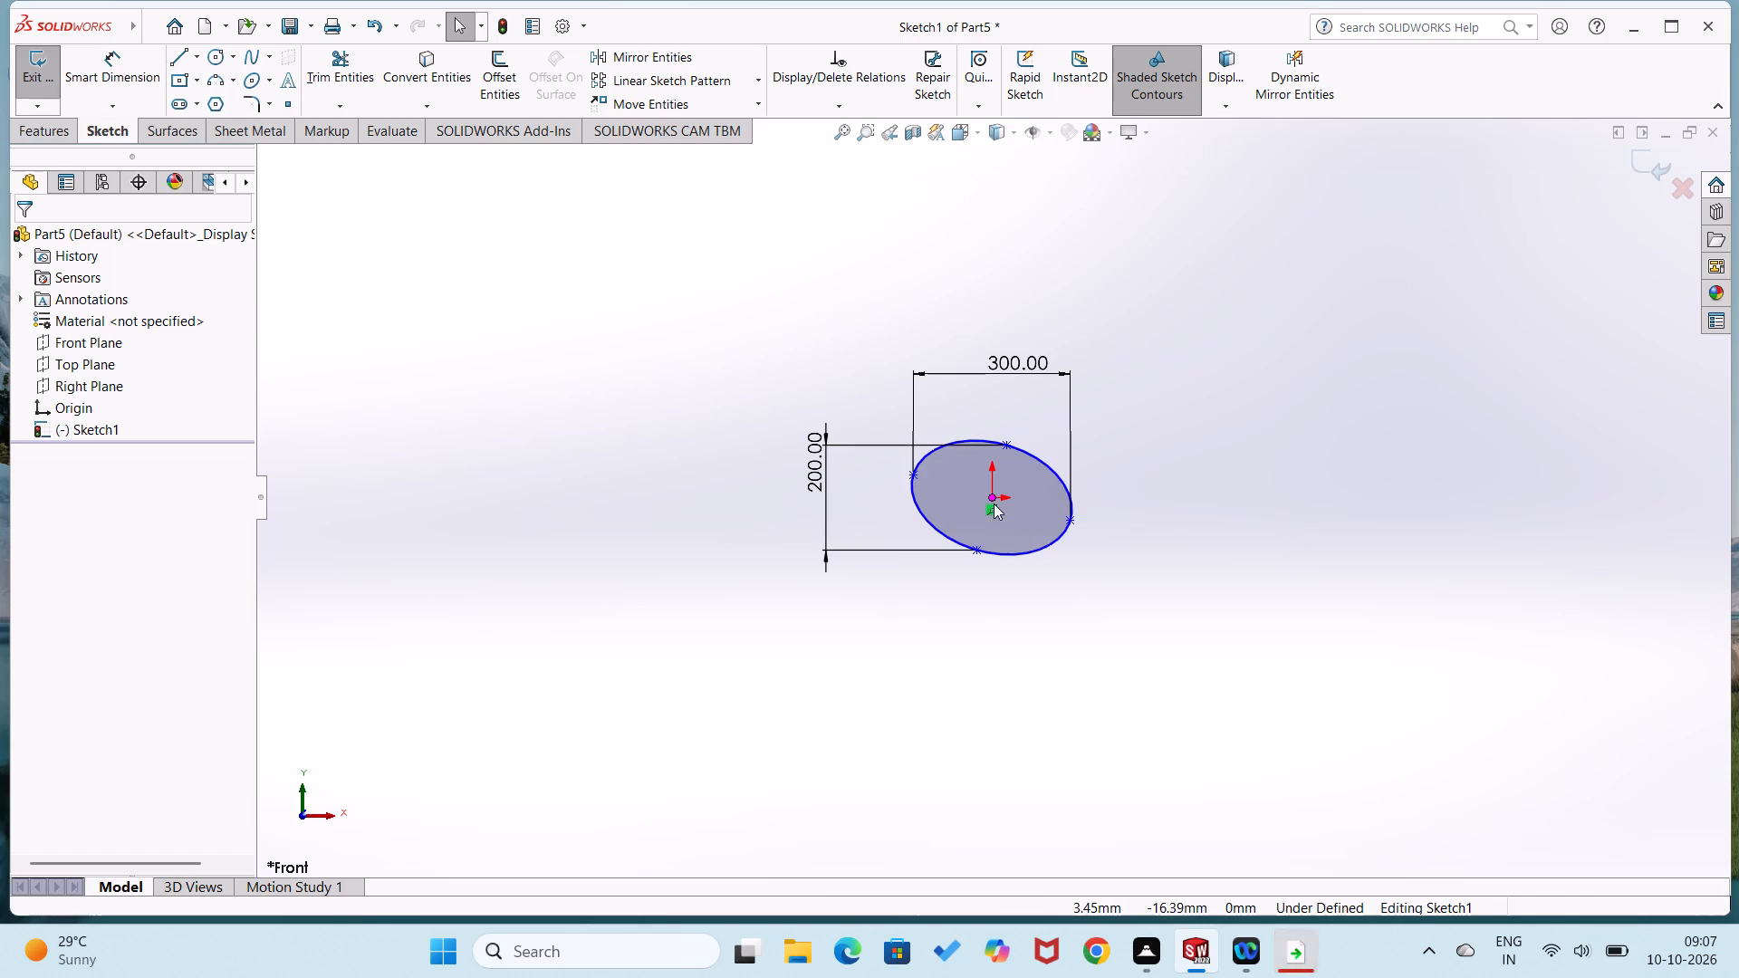
# Add a Vertical relation between the ellipse's centre and its upper axis point.
pyautogui.click(991, 502)
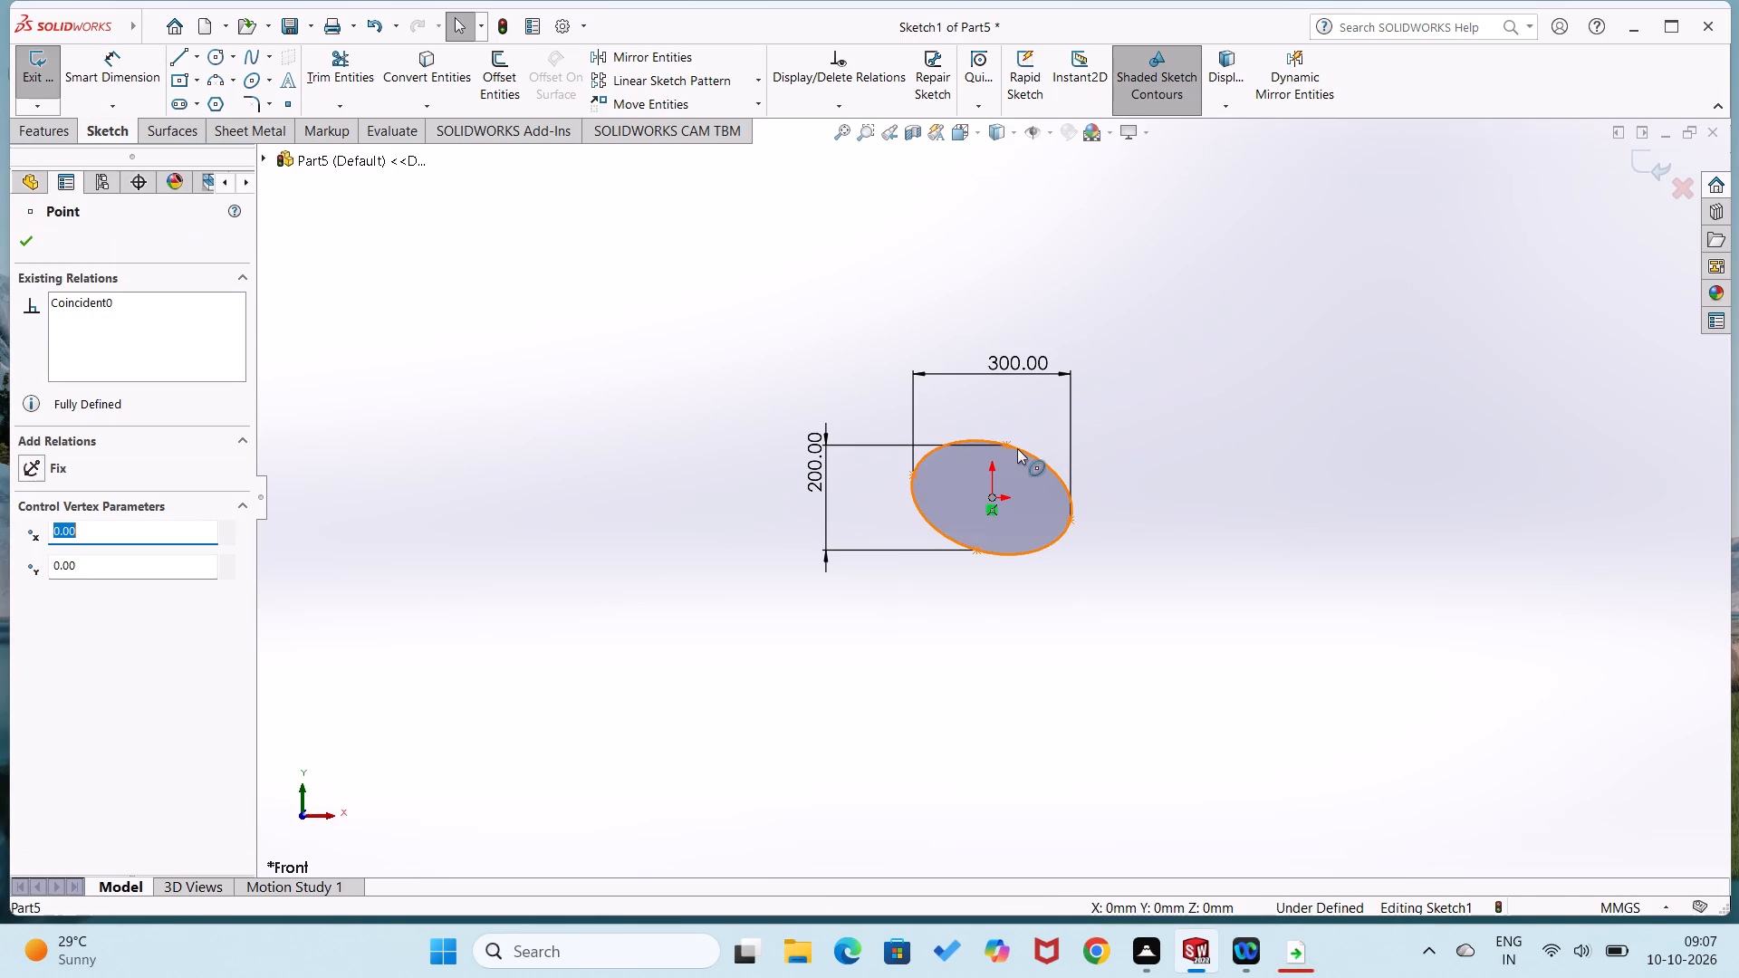
pyautogui.keyDown('ctrl'); pyautogui.click(1010, 446); pyautogui.keyUp('ctrl')
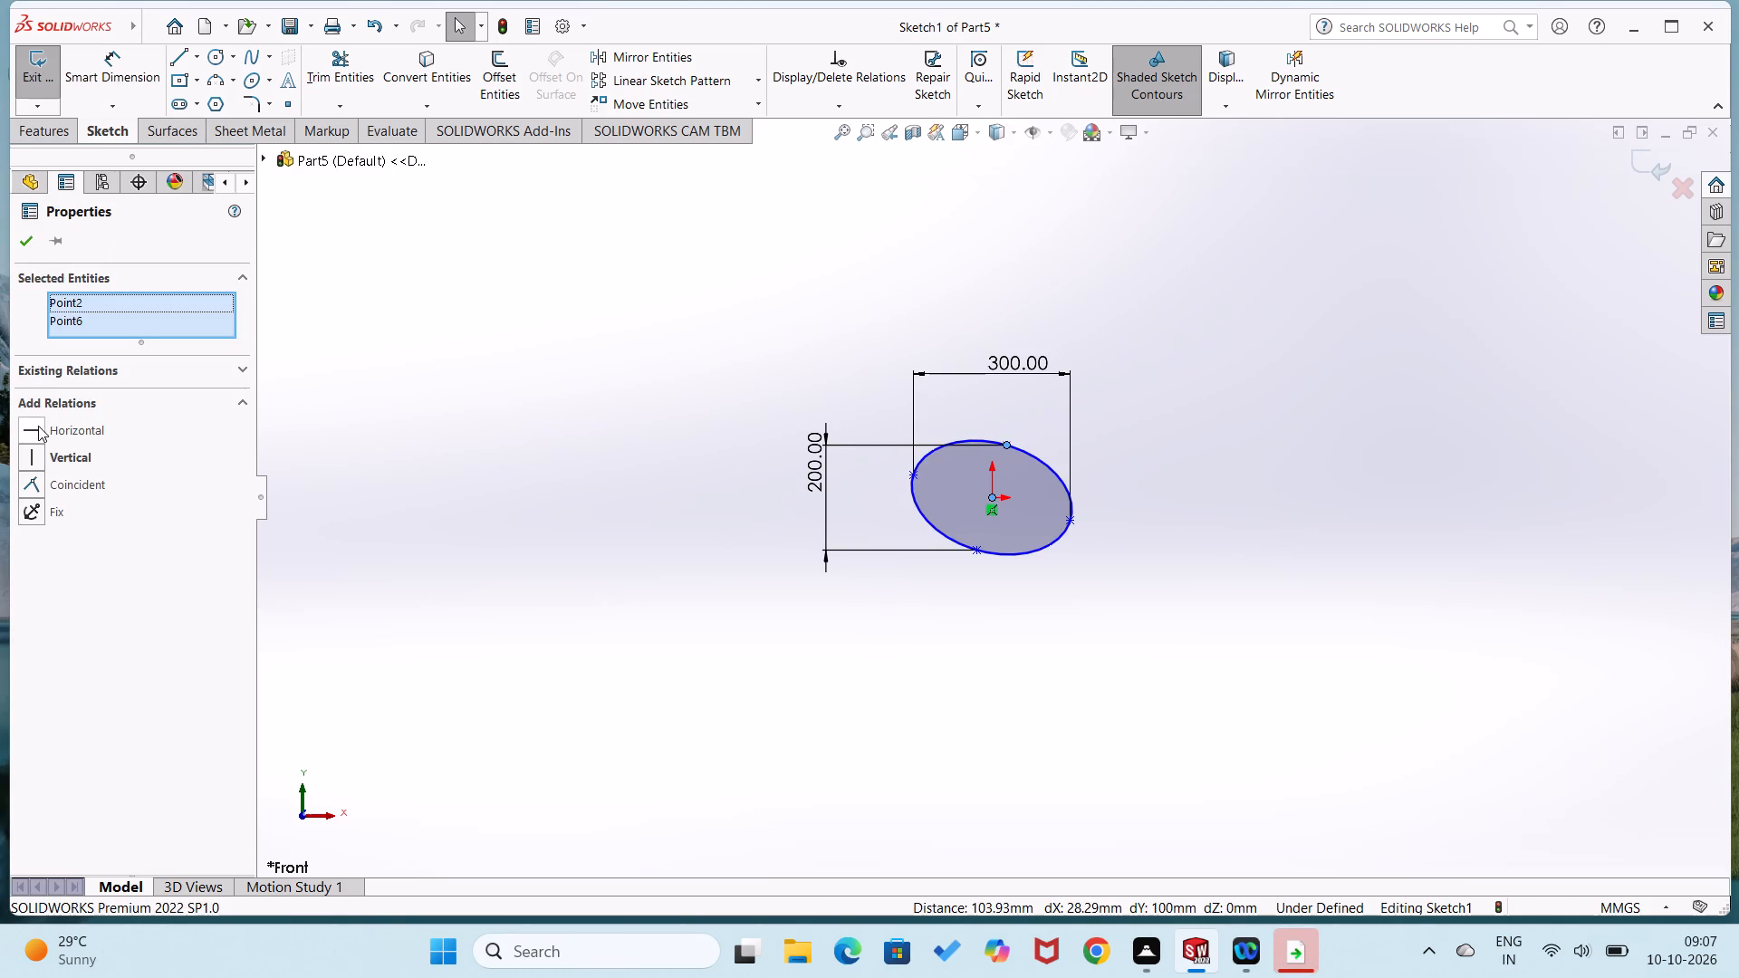
pyautogui.click(31, 450)
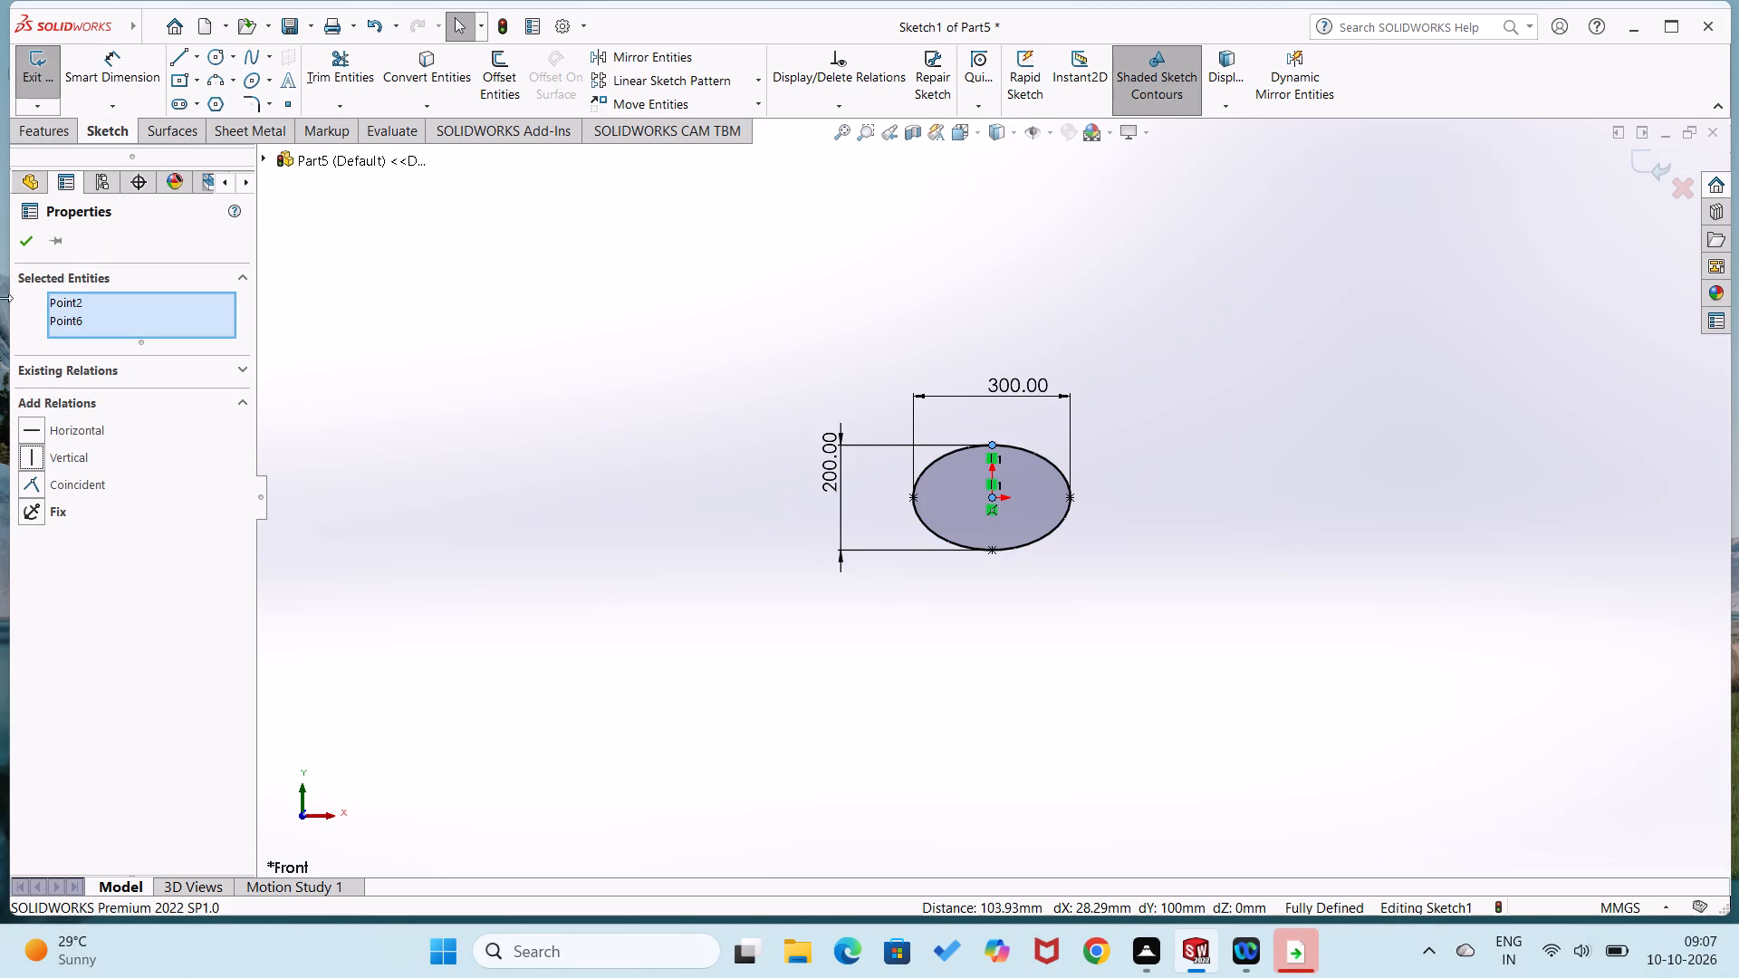
pyautogui.click(34, 233)
pyautogui.click(579, 529)
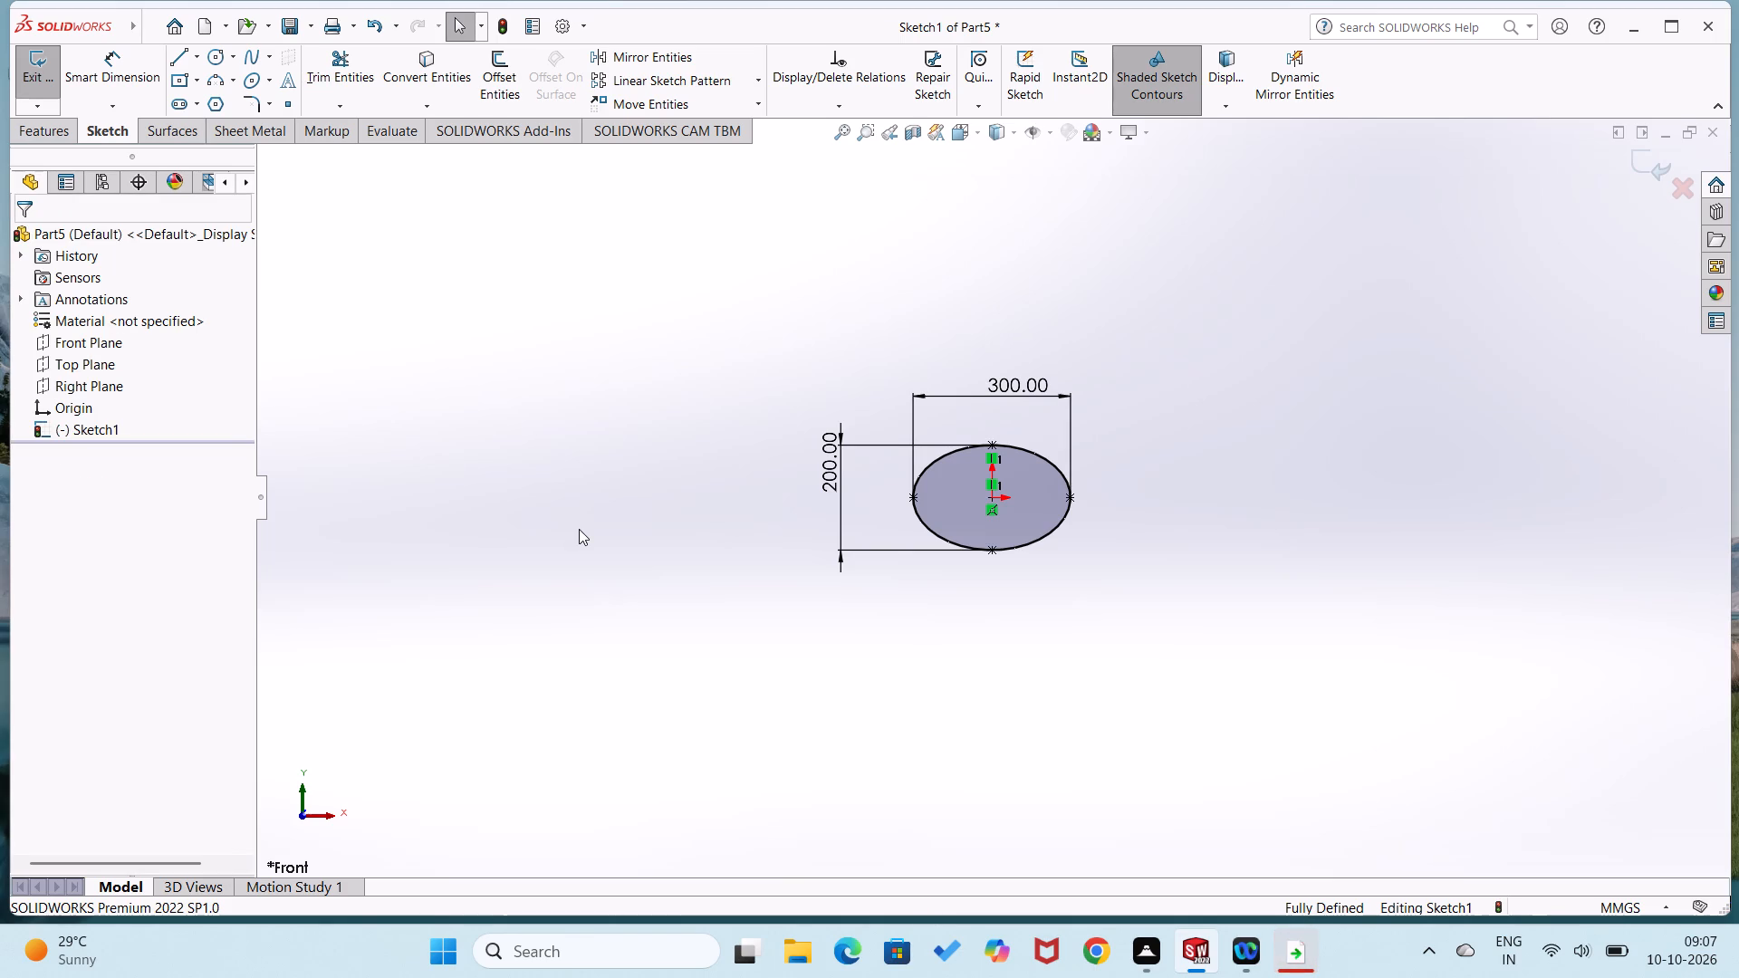
# Sketch a corner rectangle about 909 mm by 108 mm, starting on the ellipse's upper right edge and extending to the right.
pyautogui.moveTo(838, 570); pyautogui.dragTo(714, 615, button='right')
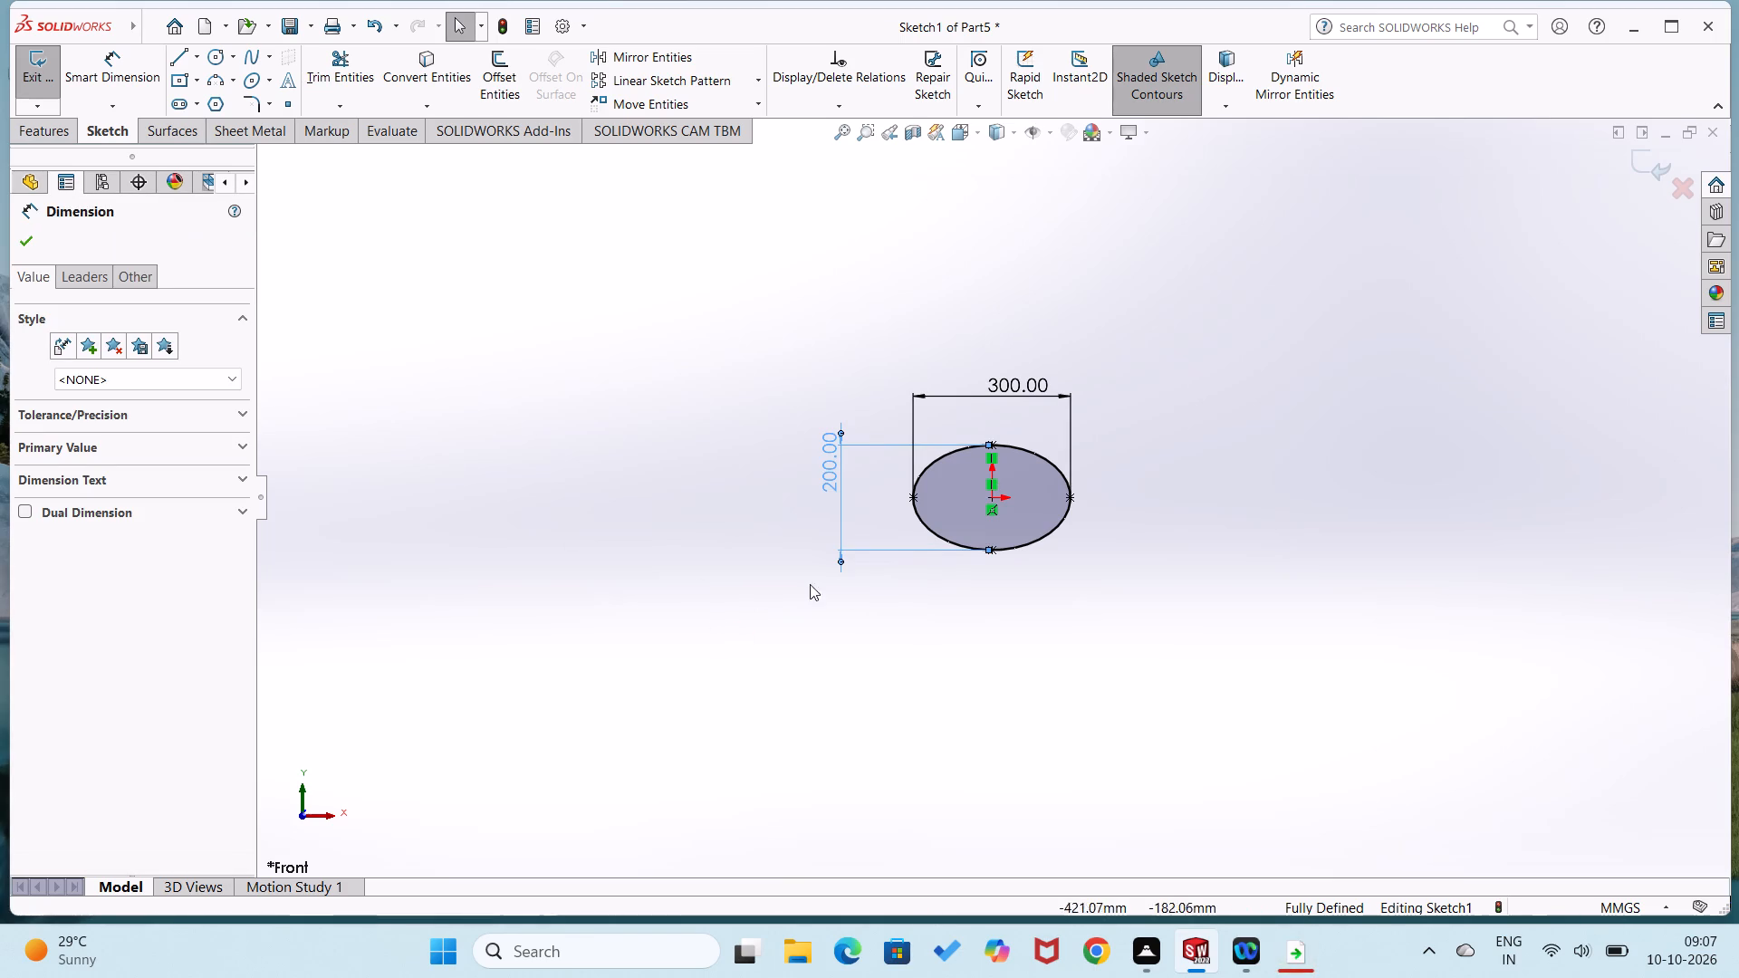
pyautogui.moveTo(1134, 475); pyautogui.dragTo(1136, 669, button='right')
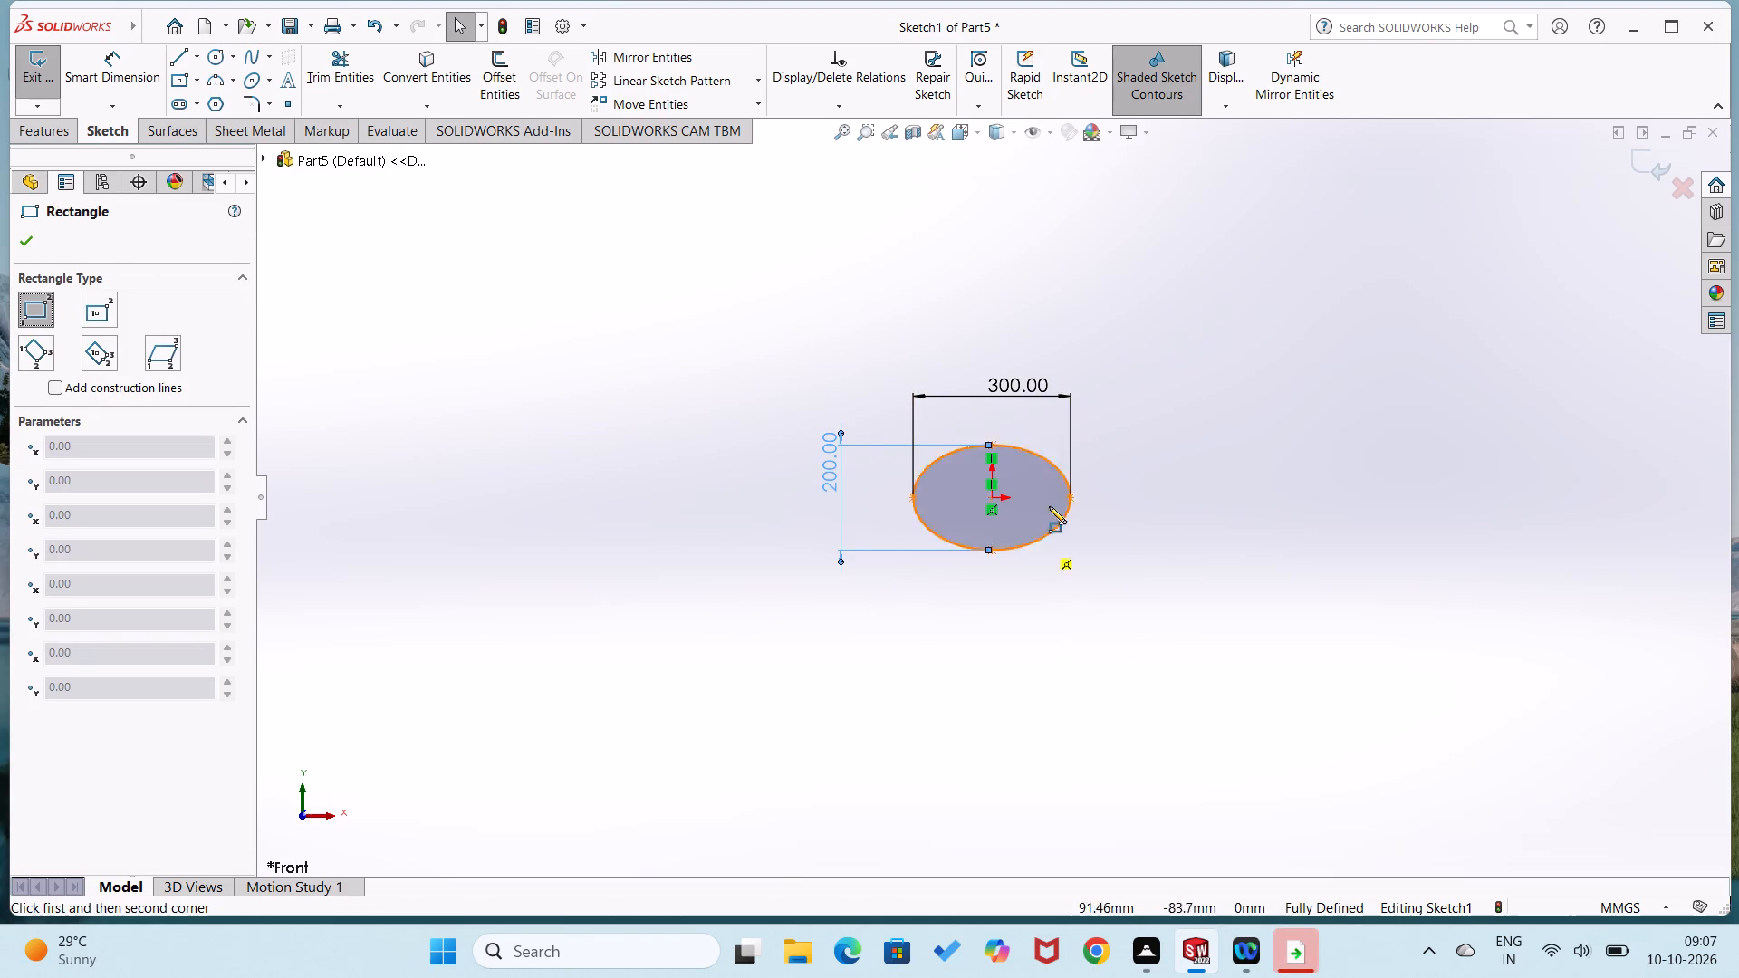
pyautogui.click(1059, 469)
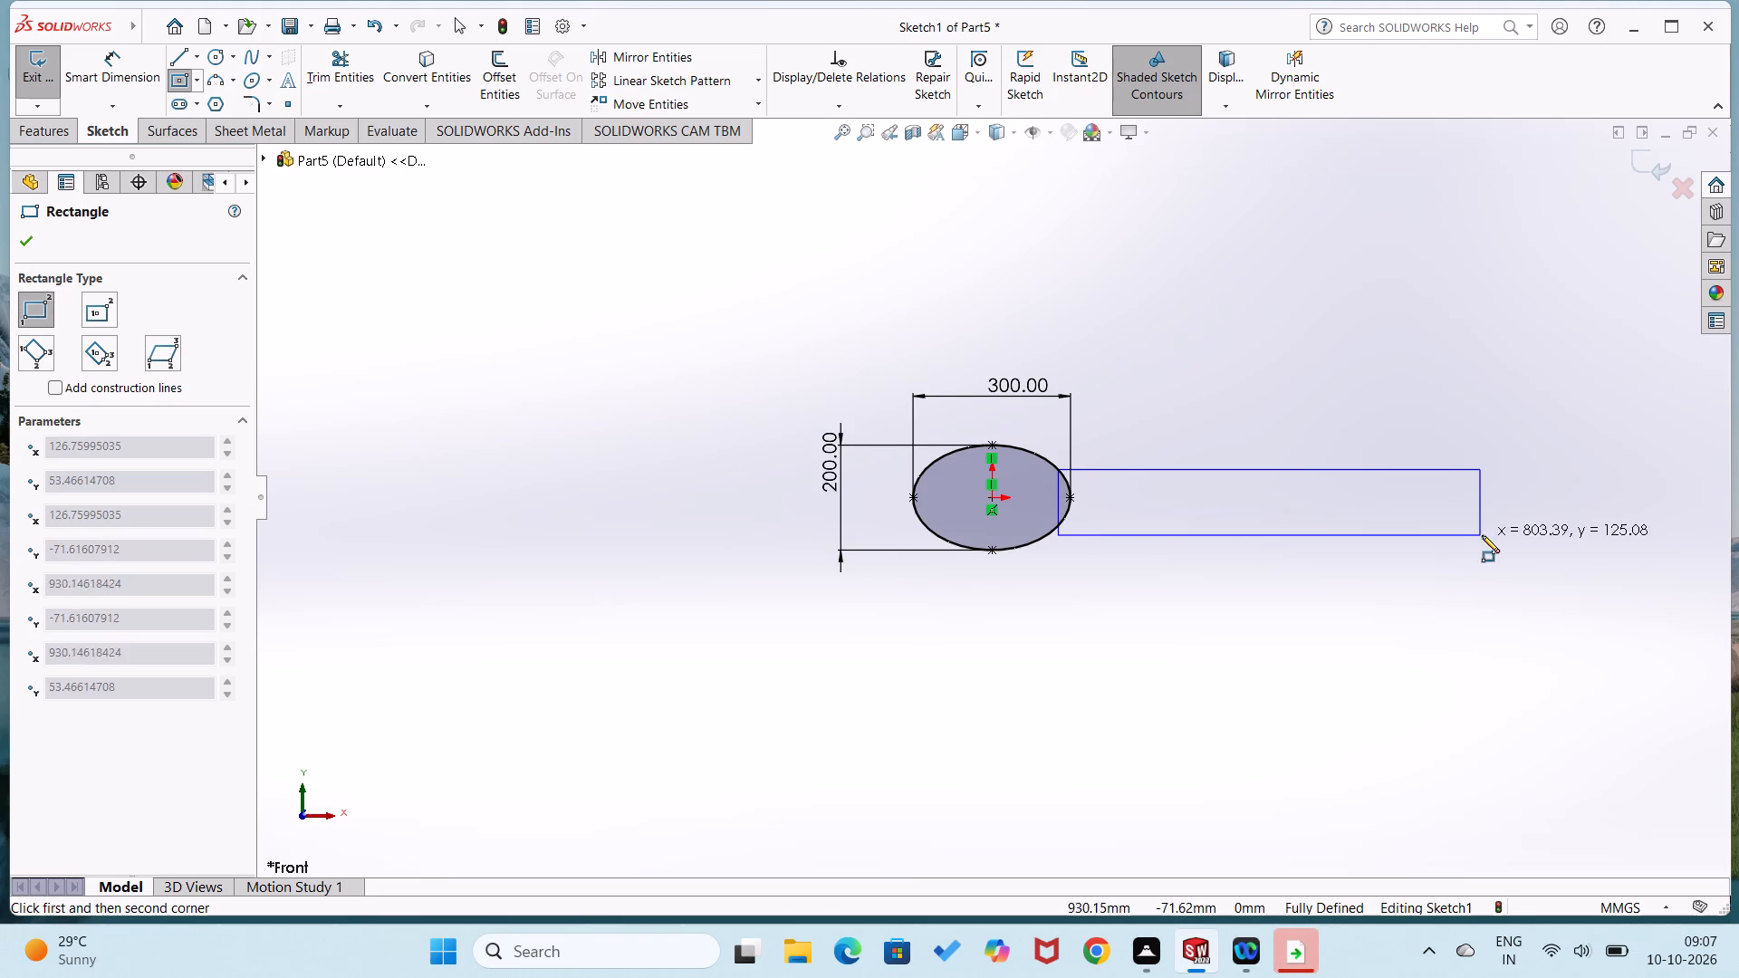
pyautogui.click(1535, 526)
pyautogui.scroll(-2, 1273, 639)
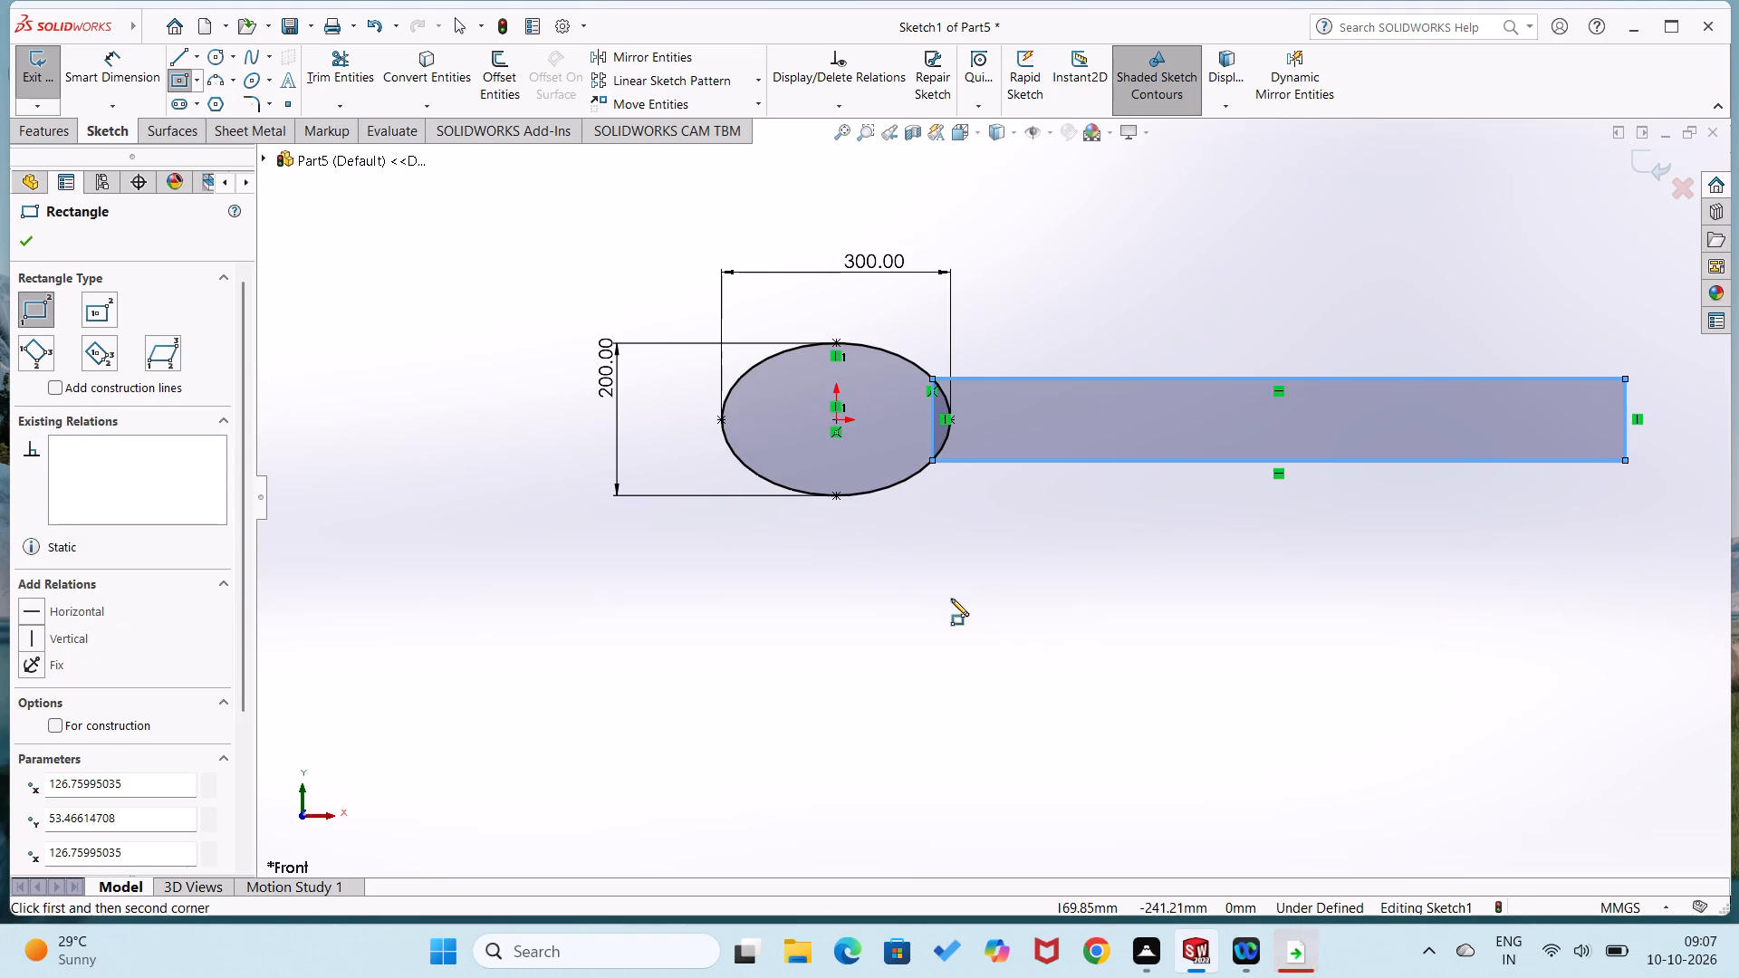
pyautogui.moveTo(920, 619); pyautogui.dragTo(944, 545, button='right')
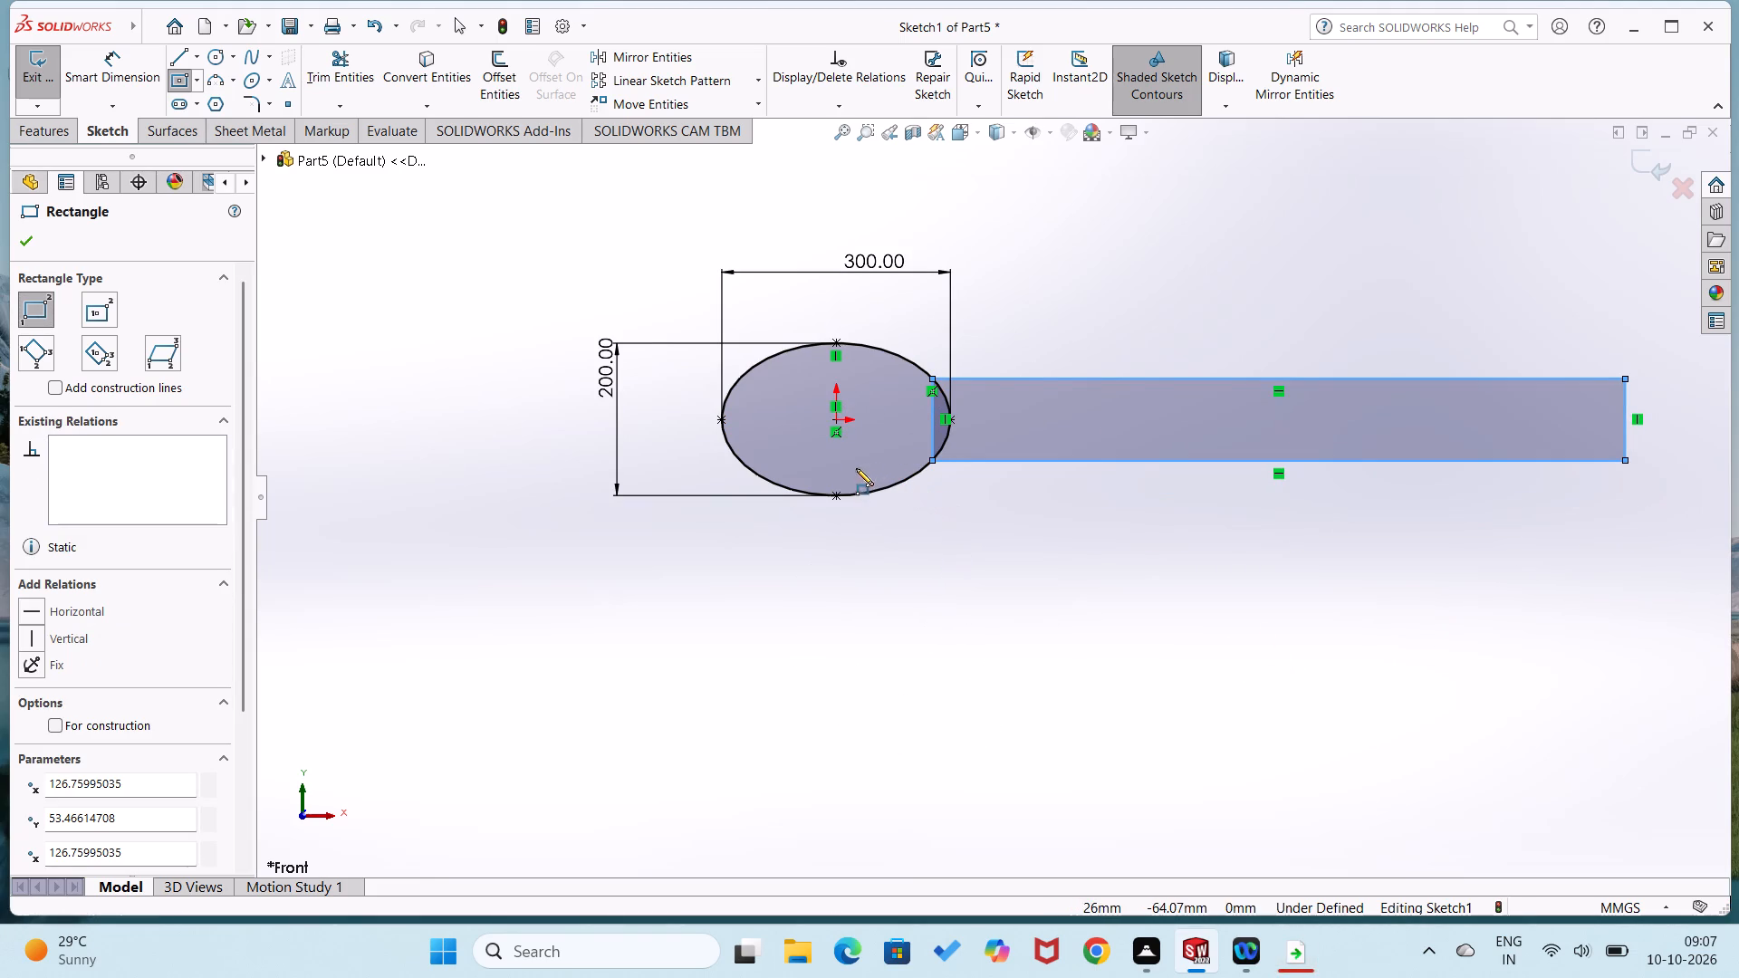
pyautogui.press('Escape')
# Add a Horizontal relation between the origin and the midpoint of the rectangle's left side.
pyautogui.click(835, 422)
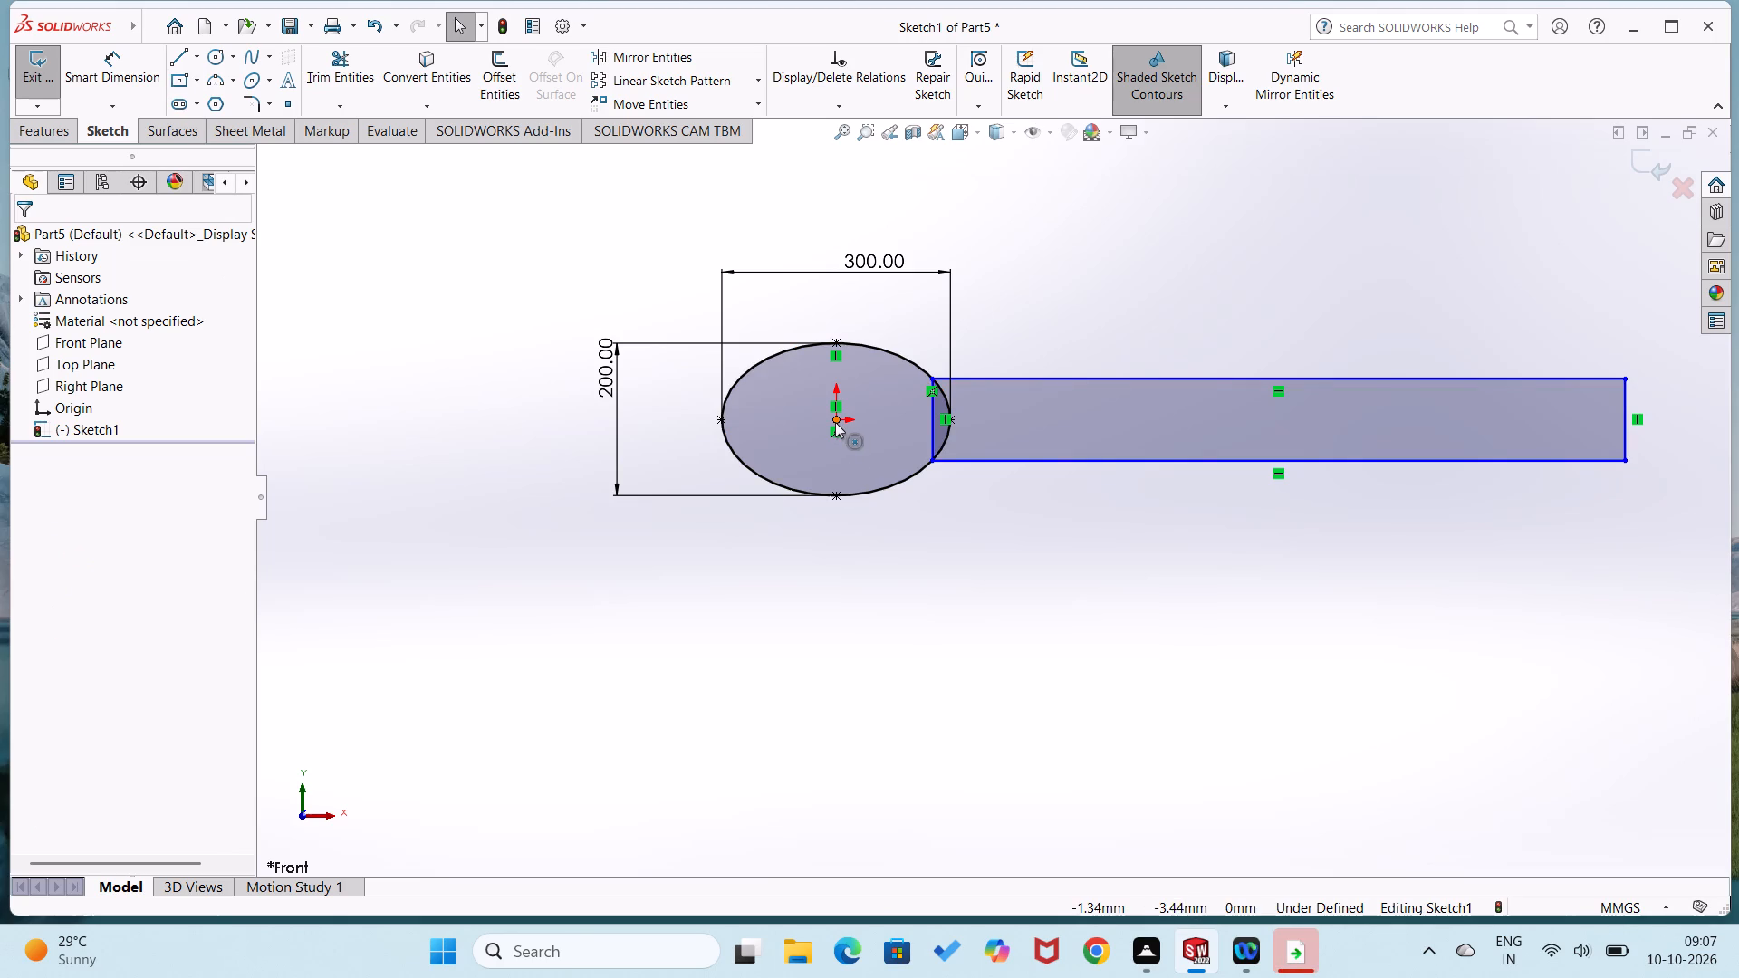
pyautogui.keyDown('ctrl'); pyautogui.click(931, 419); pyautogui.keyUp('ctrl')
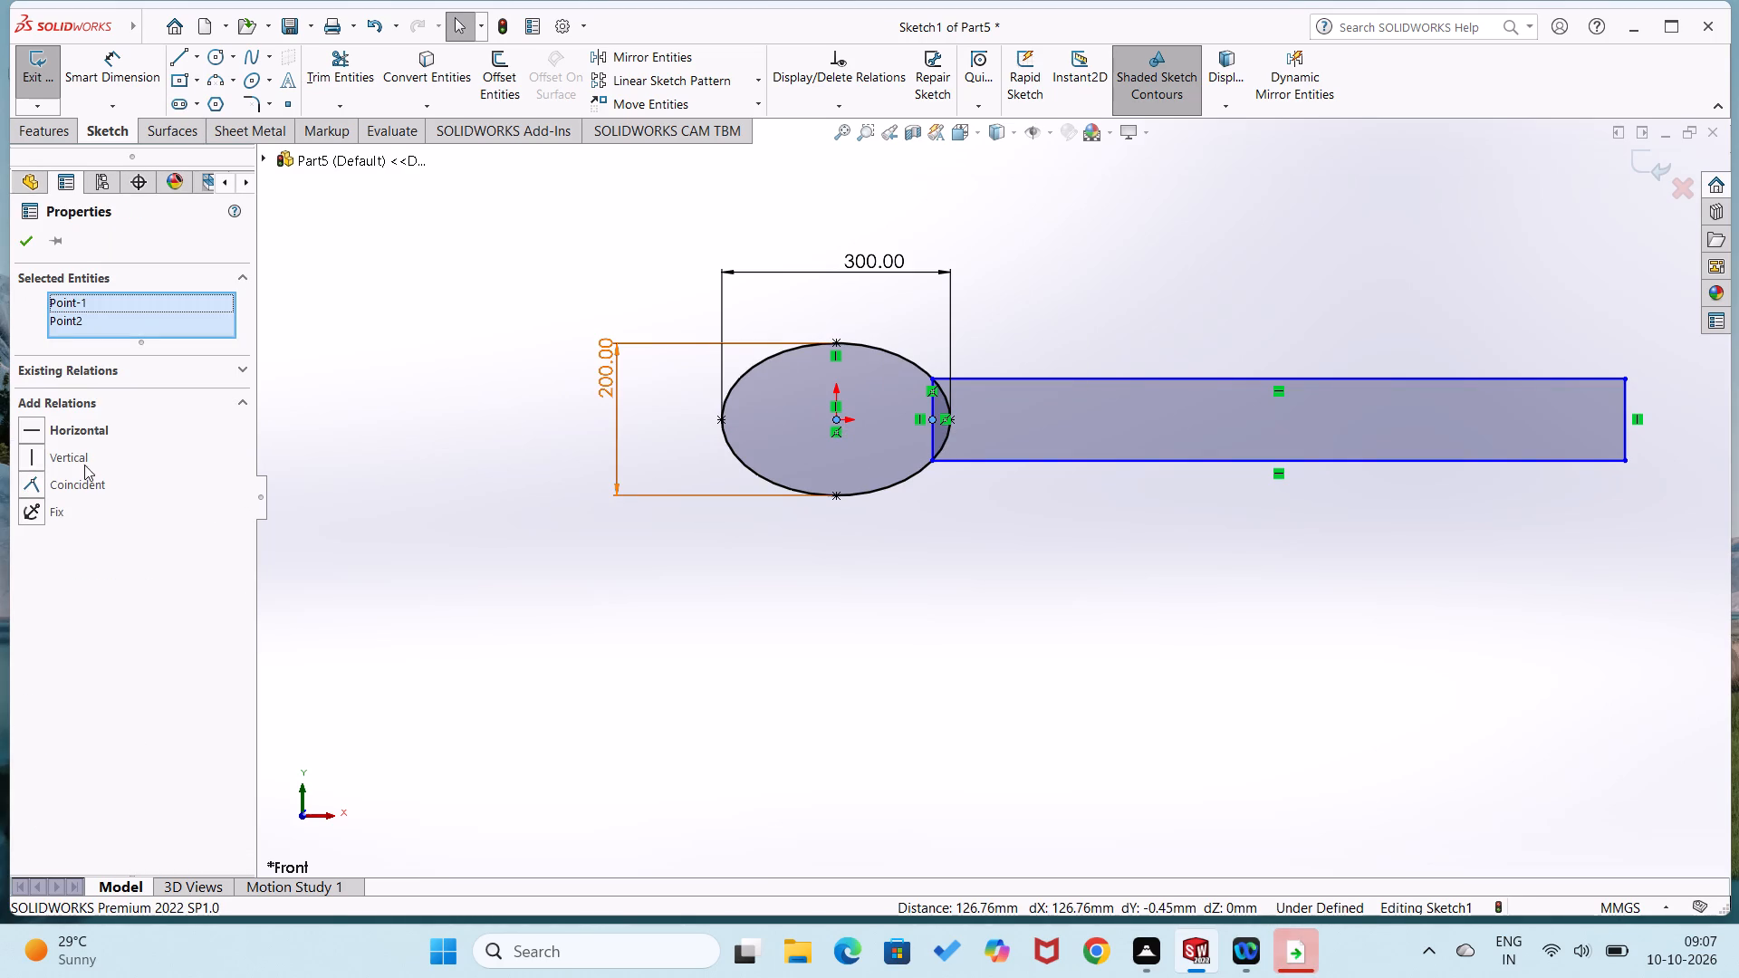
pyautogui.click(33, 429)
pyautogui.click(24, 235)
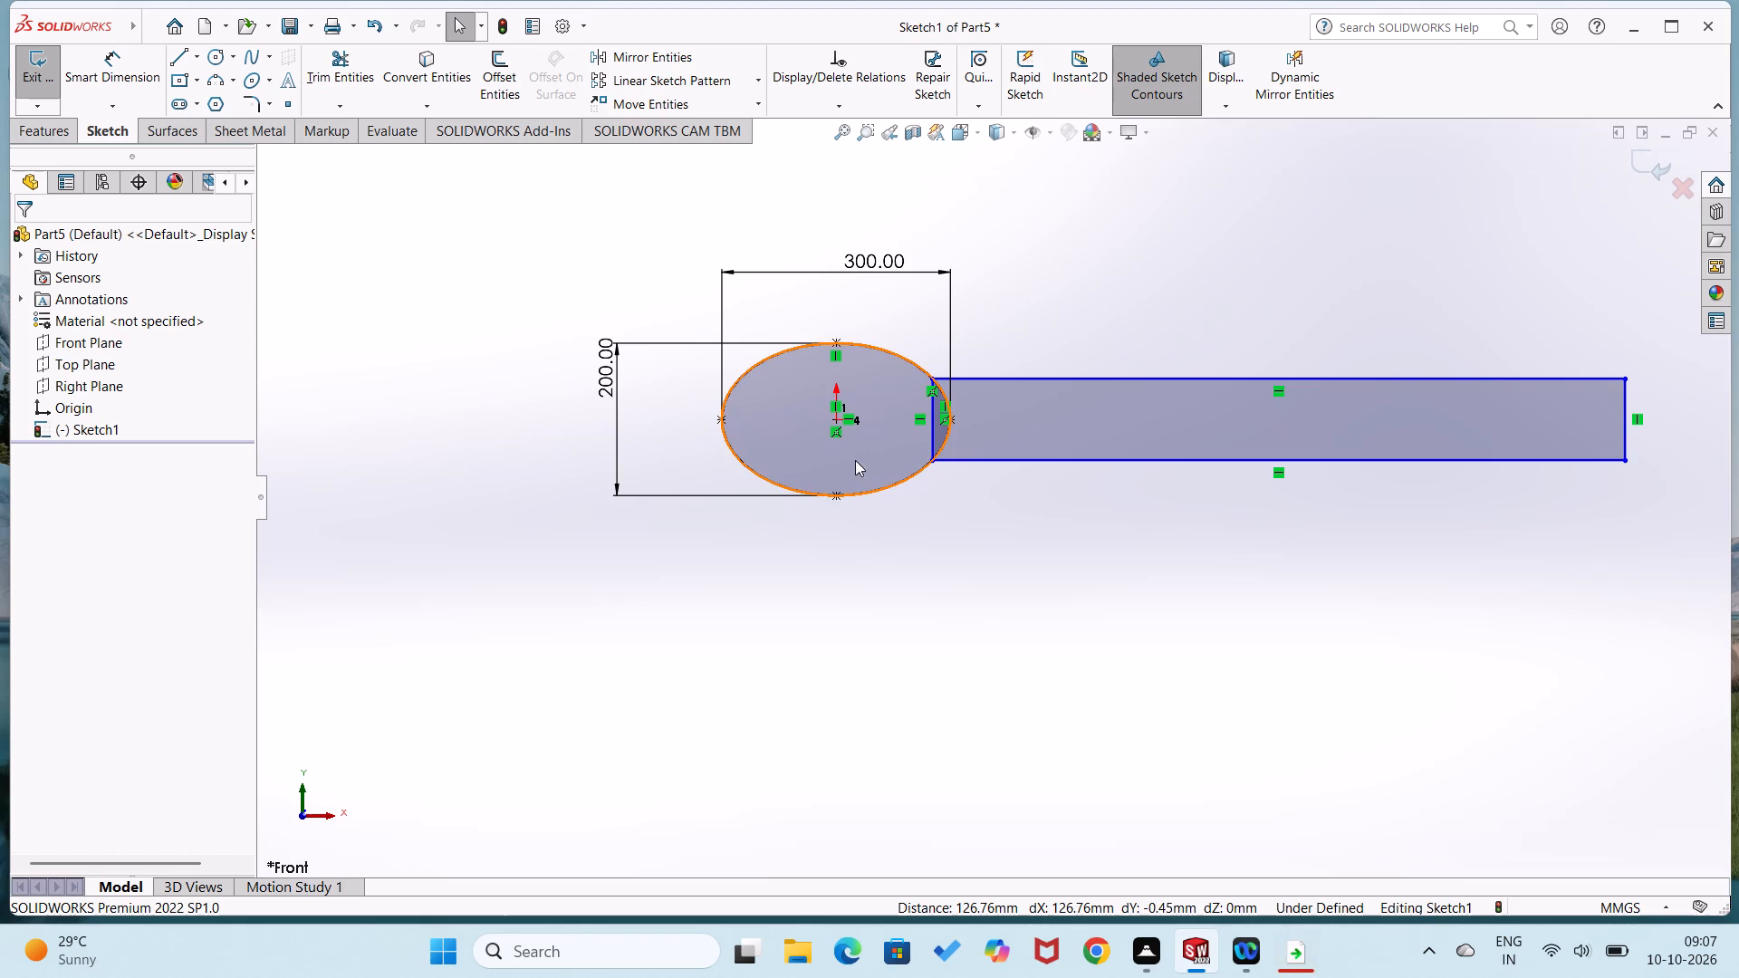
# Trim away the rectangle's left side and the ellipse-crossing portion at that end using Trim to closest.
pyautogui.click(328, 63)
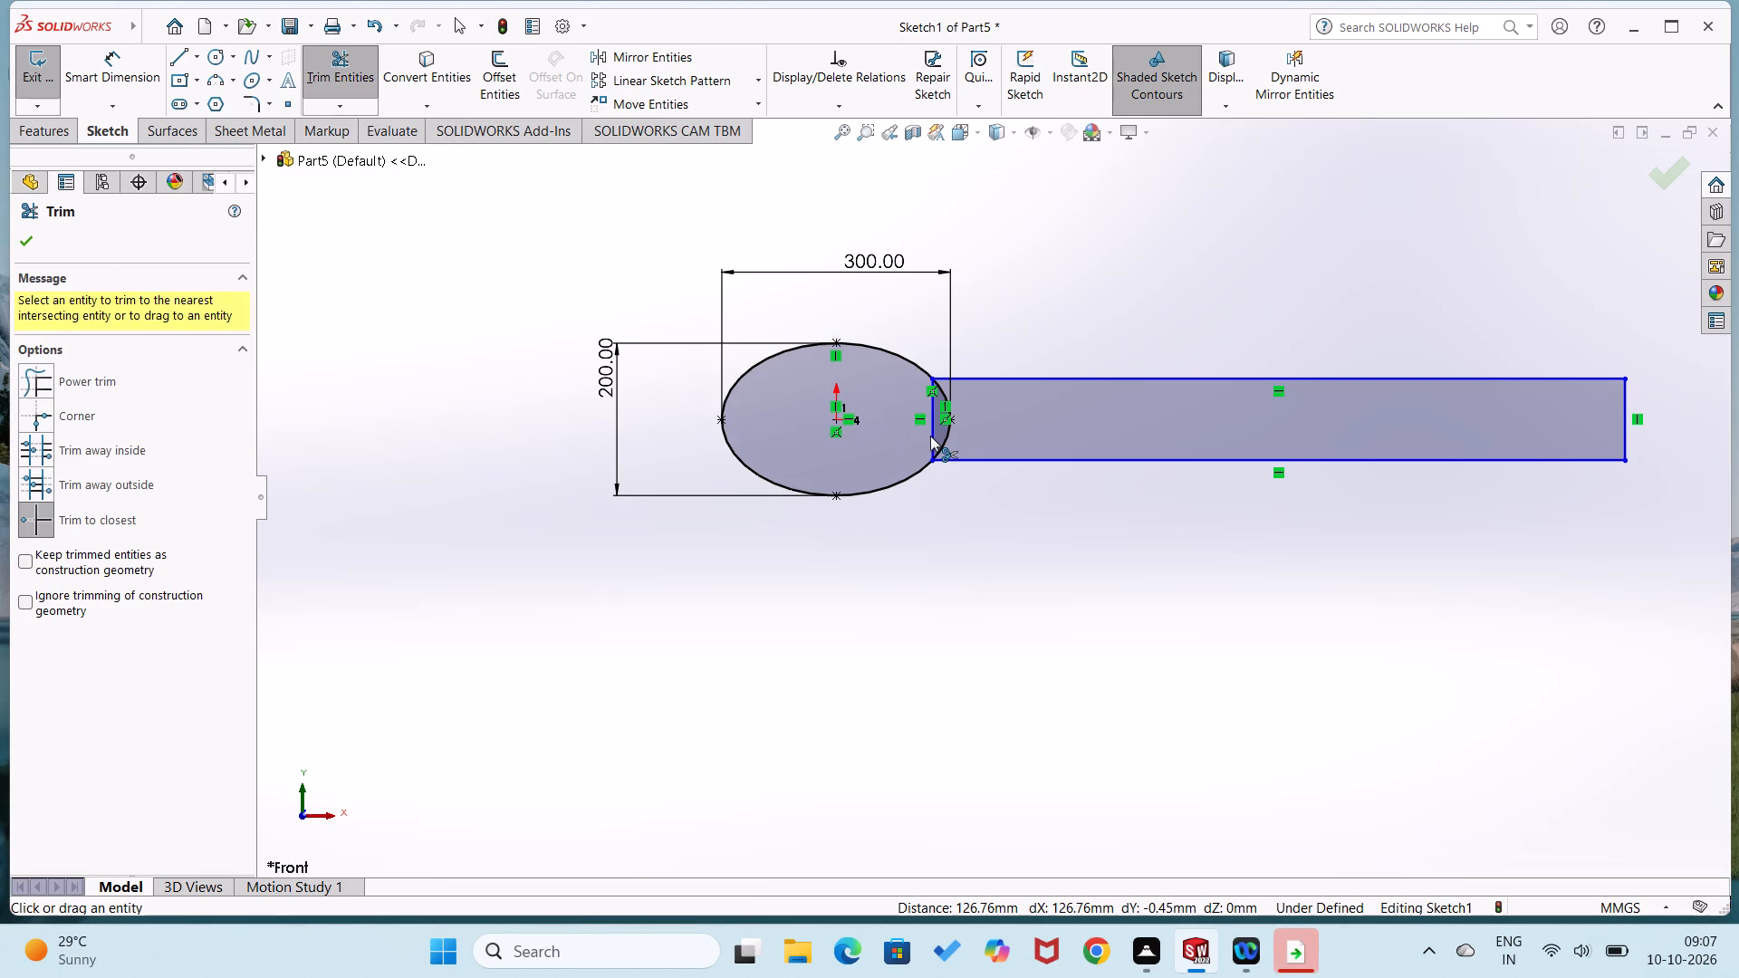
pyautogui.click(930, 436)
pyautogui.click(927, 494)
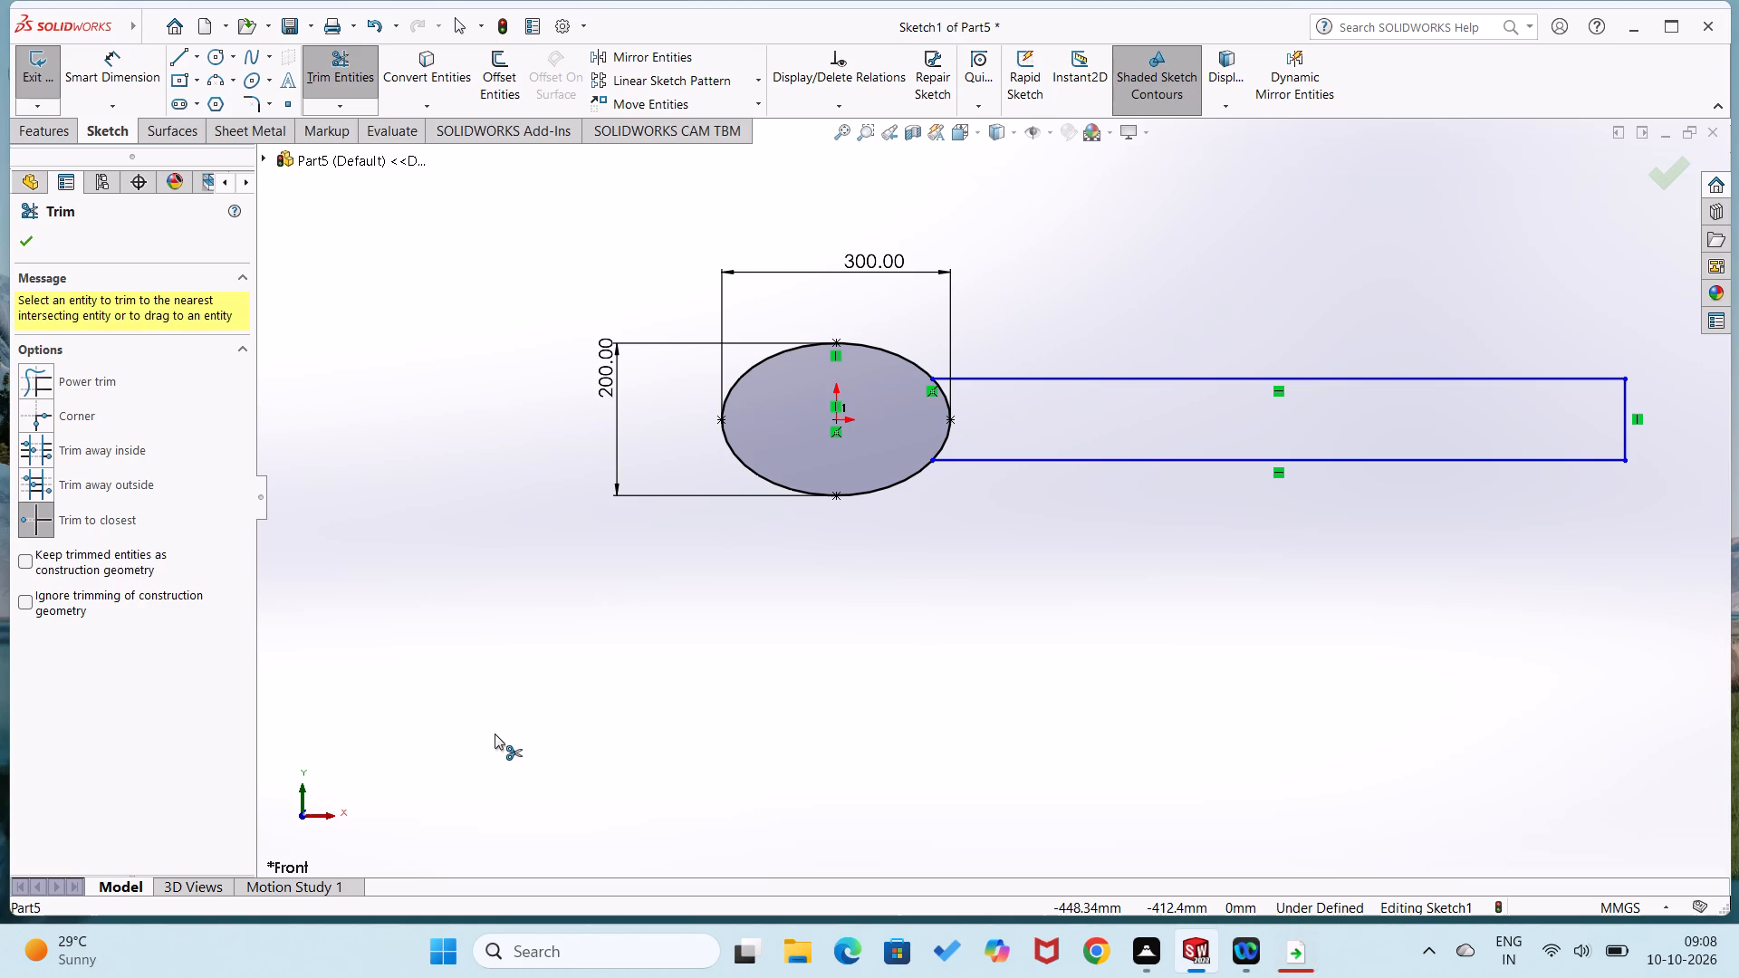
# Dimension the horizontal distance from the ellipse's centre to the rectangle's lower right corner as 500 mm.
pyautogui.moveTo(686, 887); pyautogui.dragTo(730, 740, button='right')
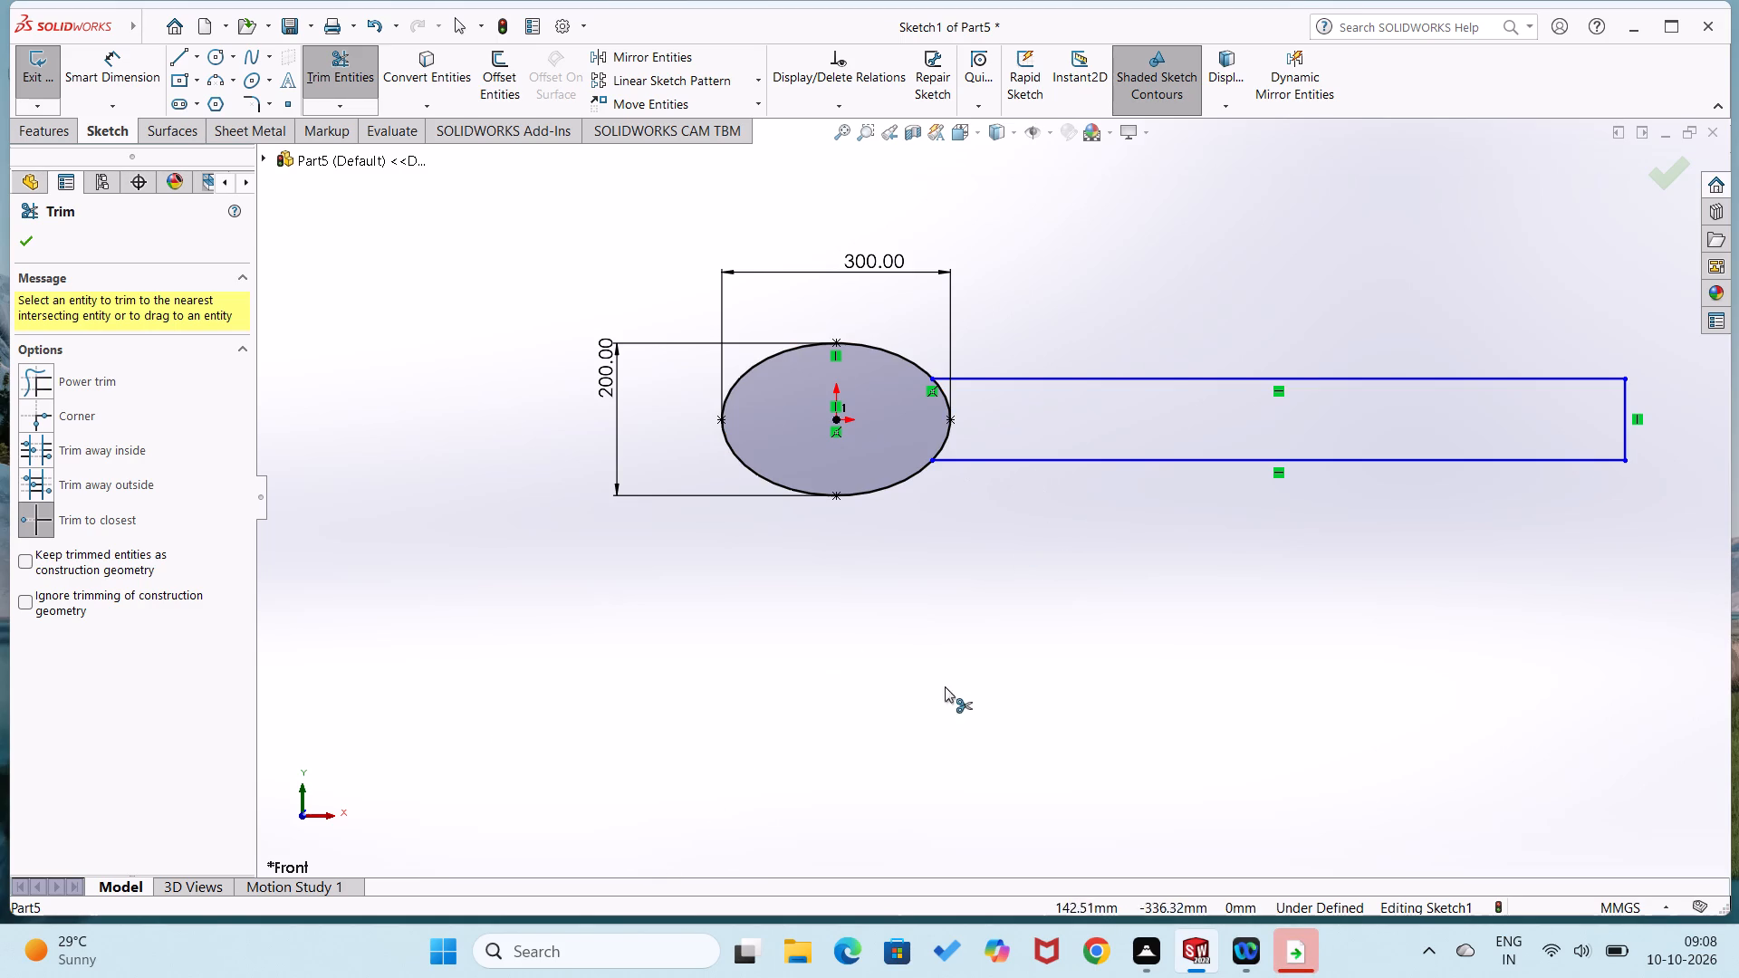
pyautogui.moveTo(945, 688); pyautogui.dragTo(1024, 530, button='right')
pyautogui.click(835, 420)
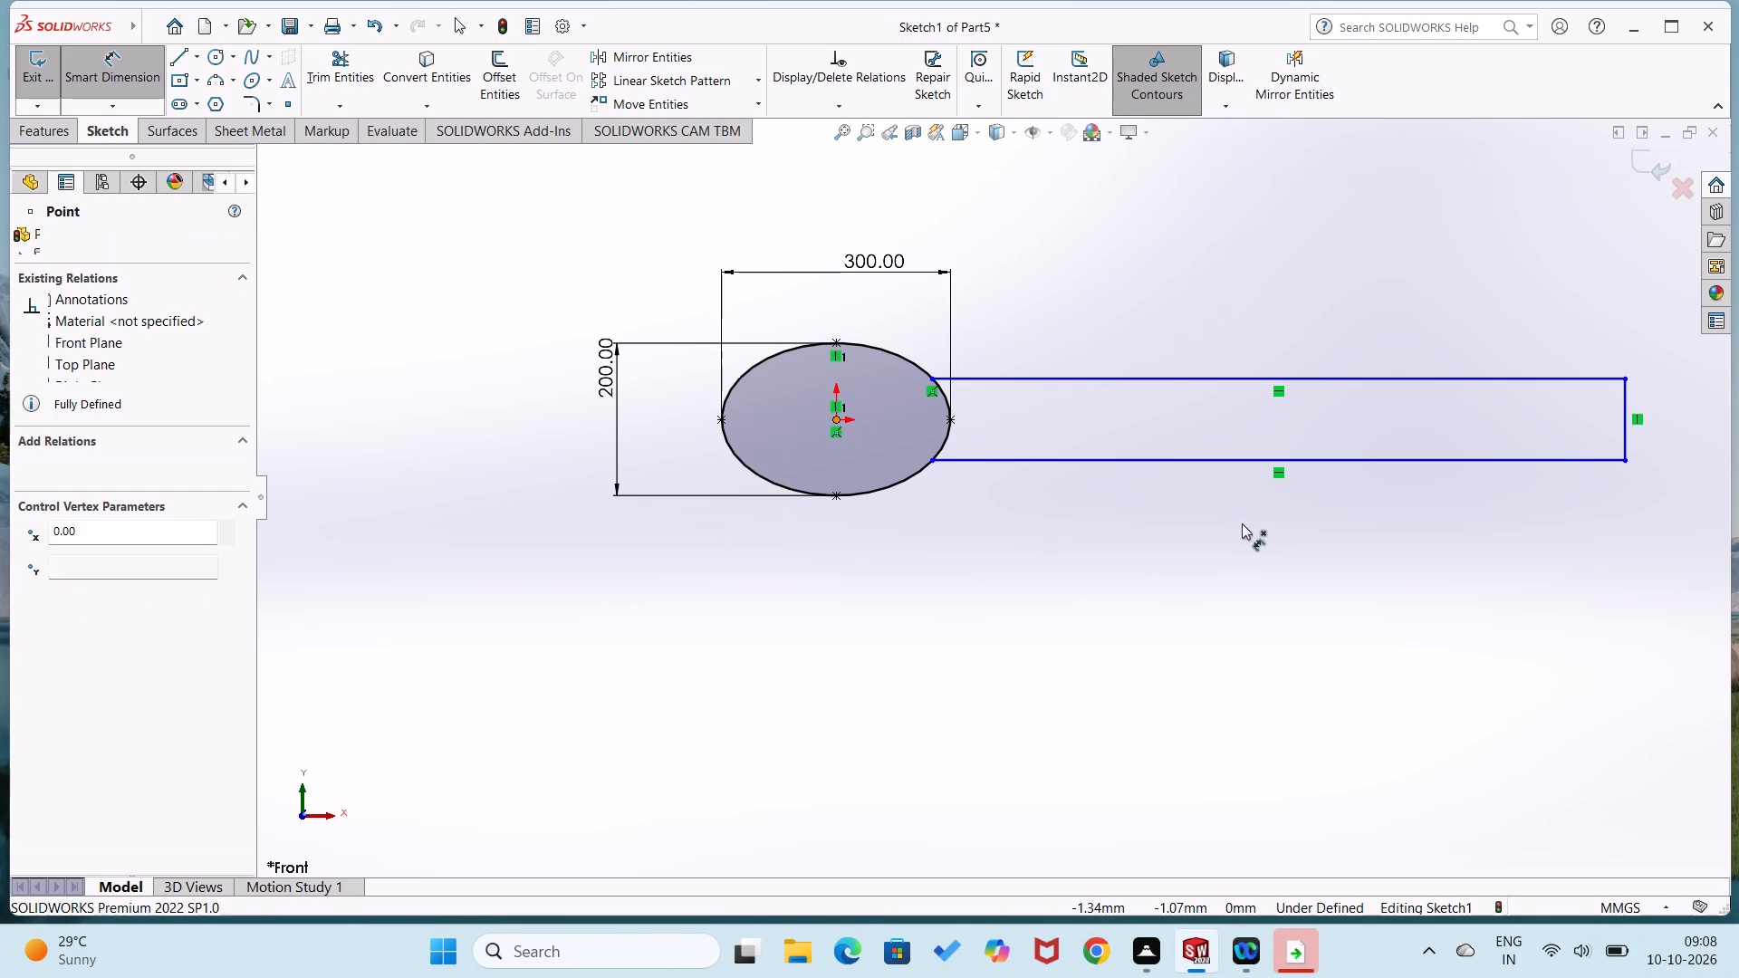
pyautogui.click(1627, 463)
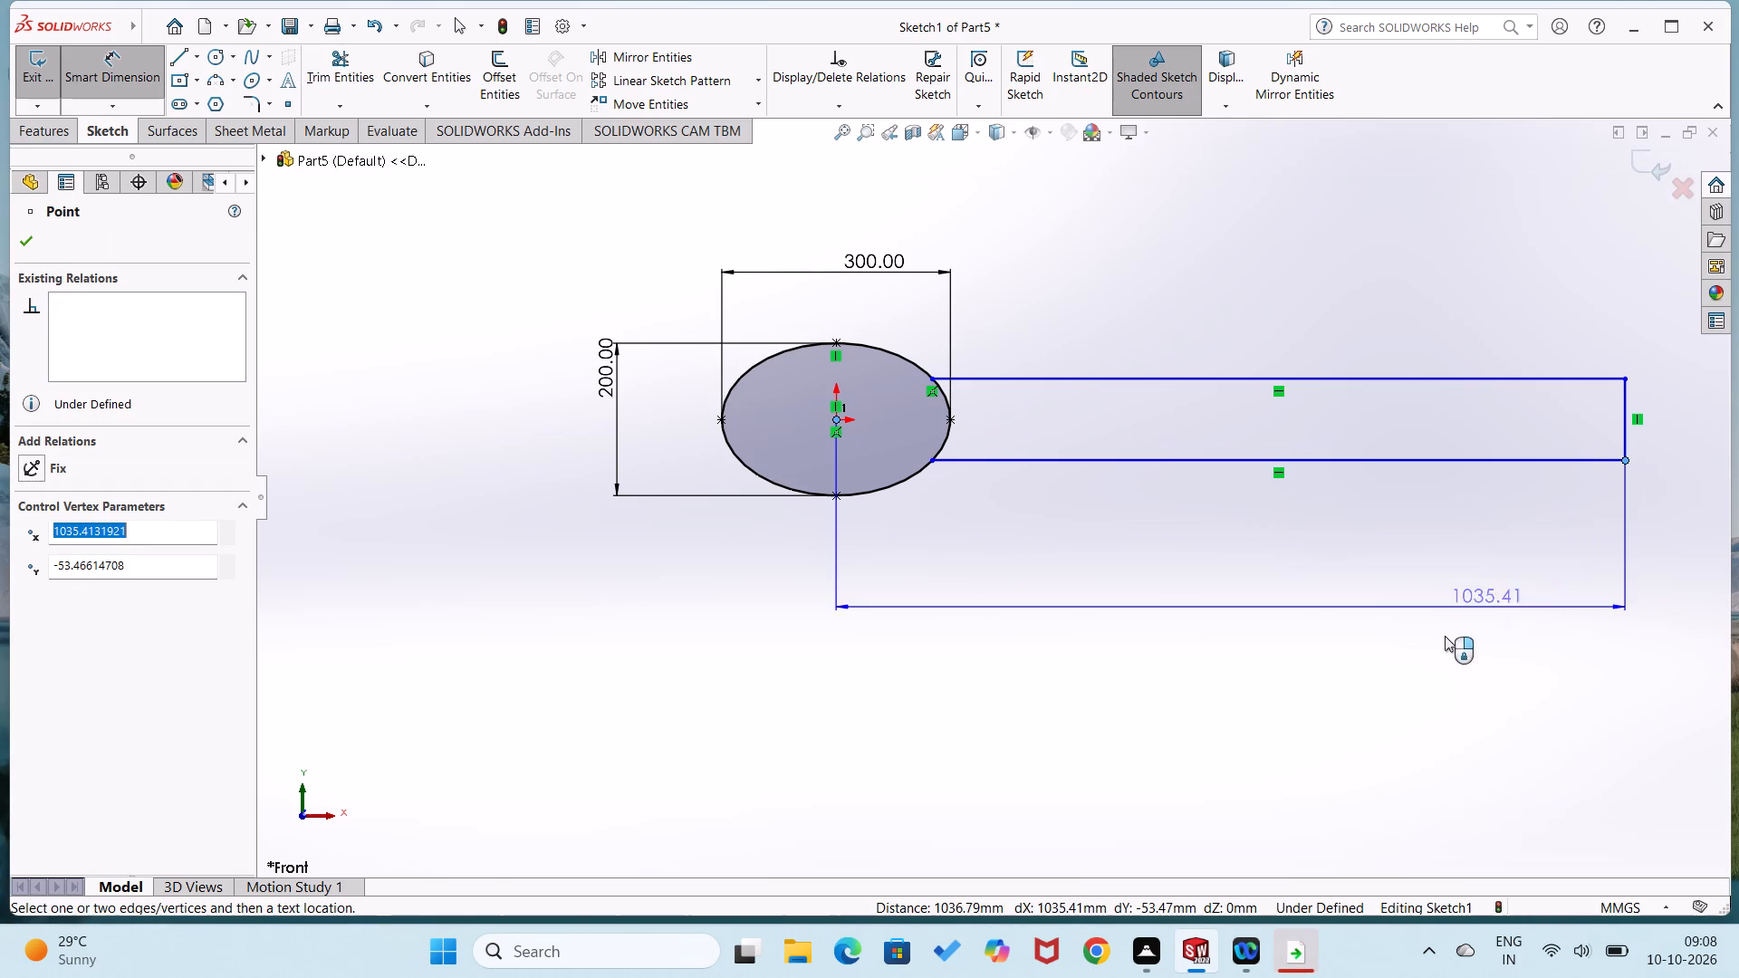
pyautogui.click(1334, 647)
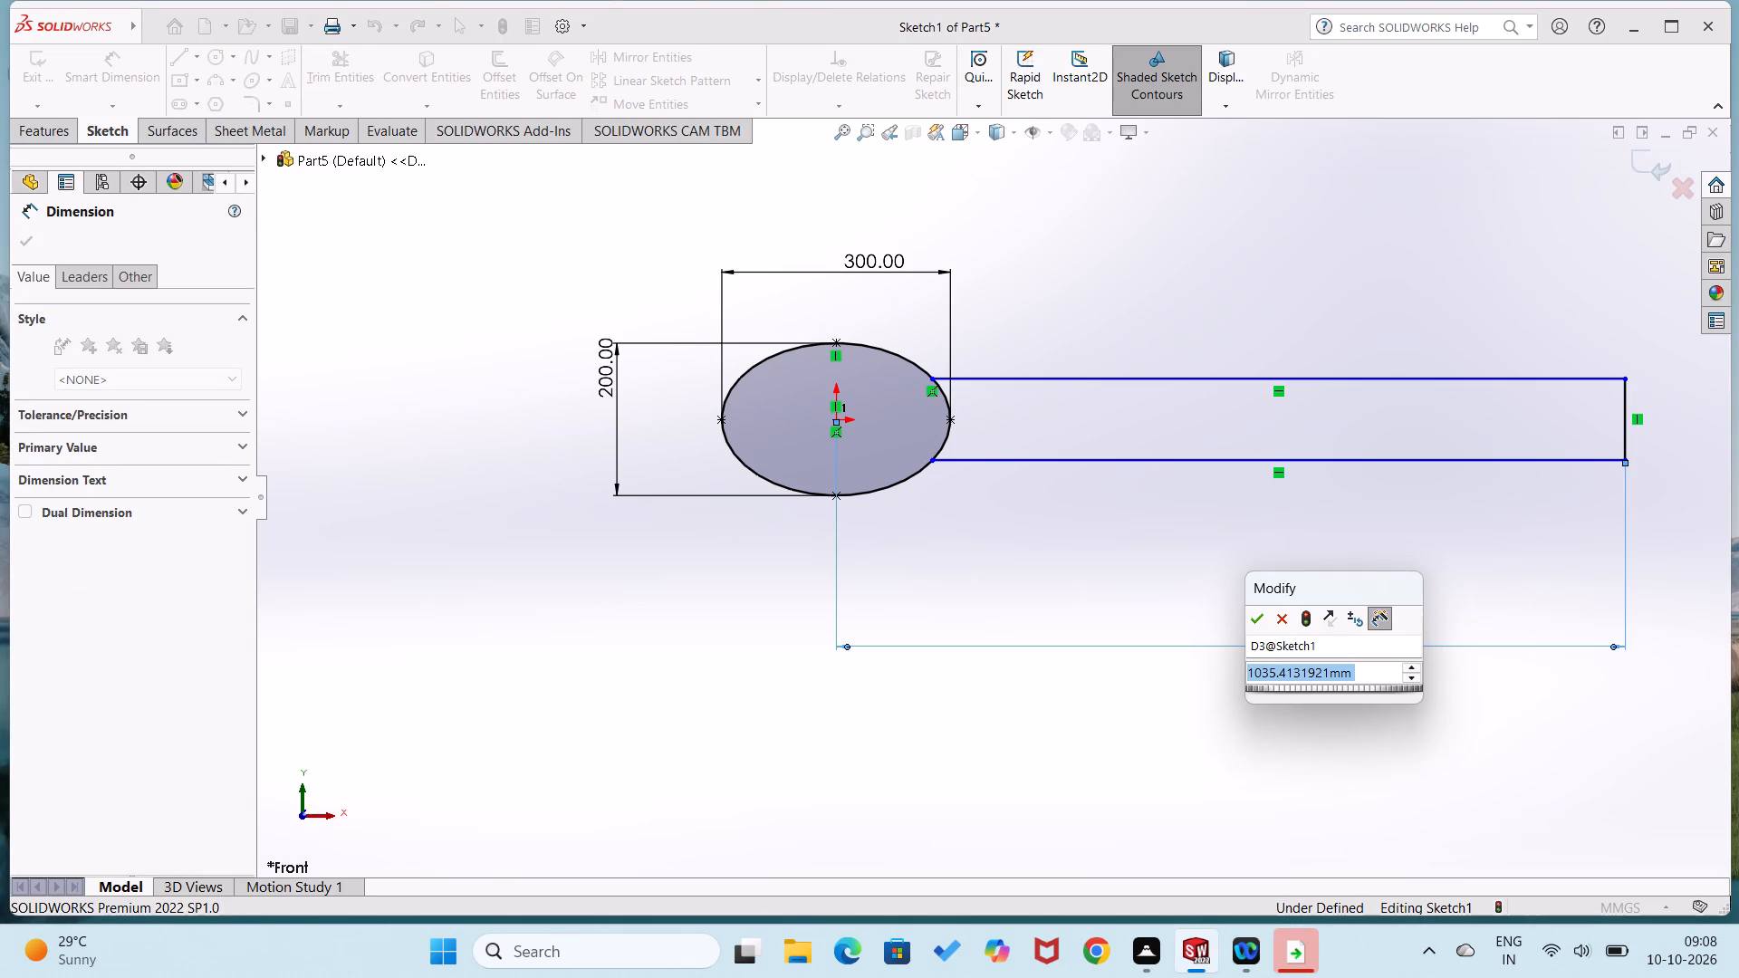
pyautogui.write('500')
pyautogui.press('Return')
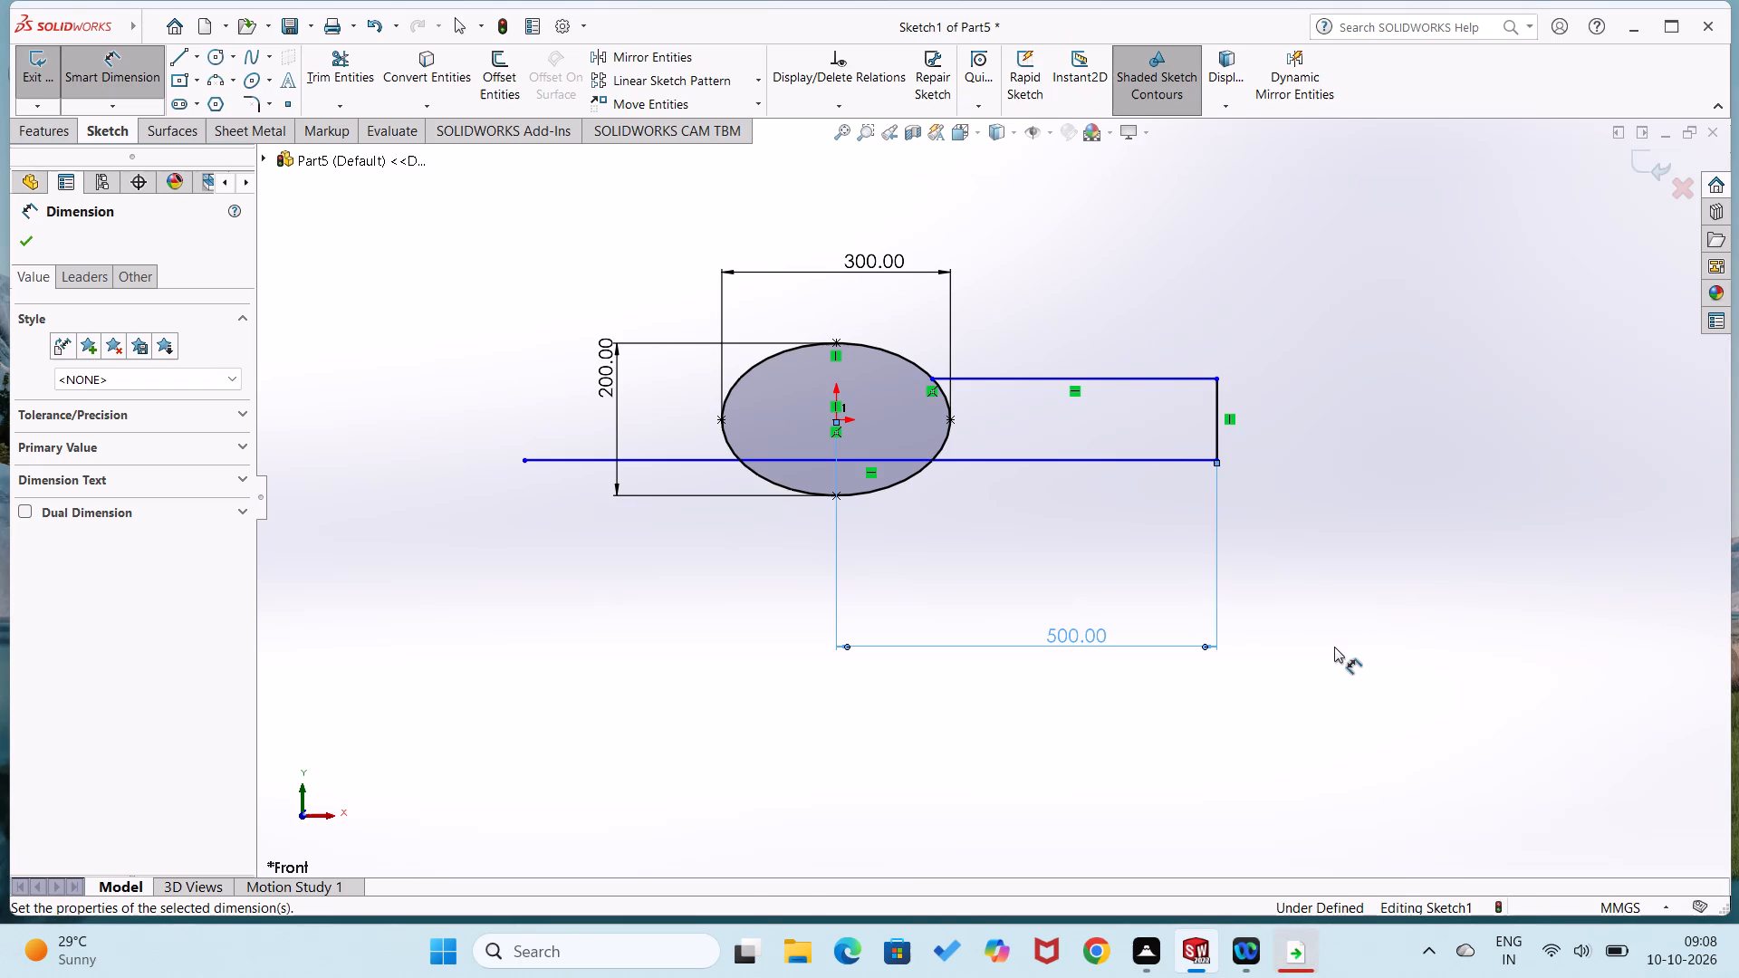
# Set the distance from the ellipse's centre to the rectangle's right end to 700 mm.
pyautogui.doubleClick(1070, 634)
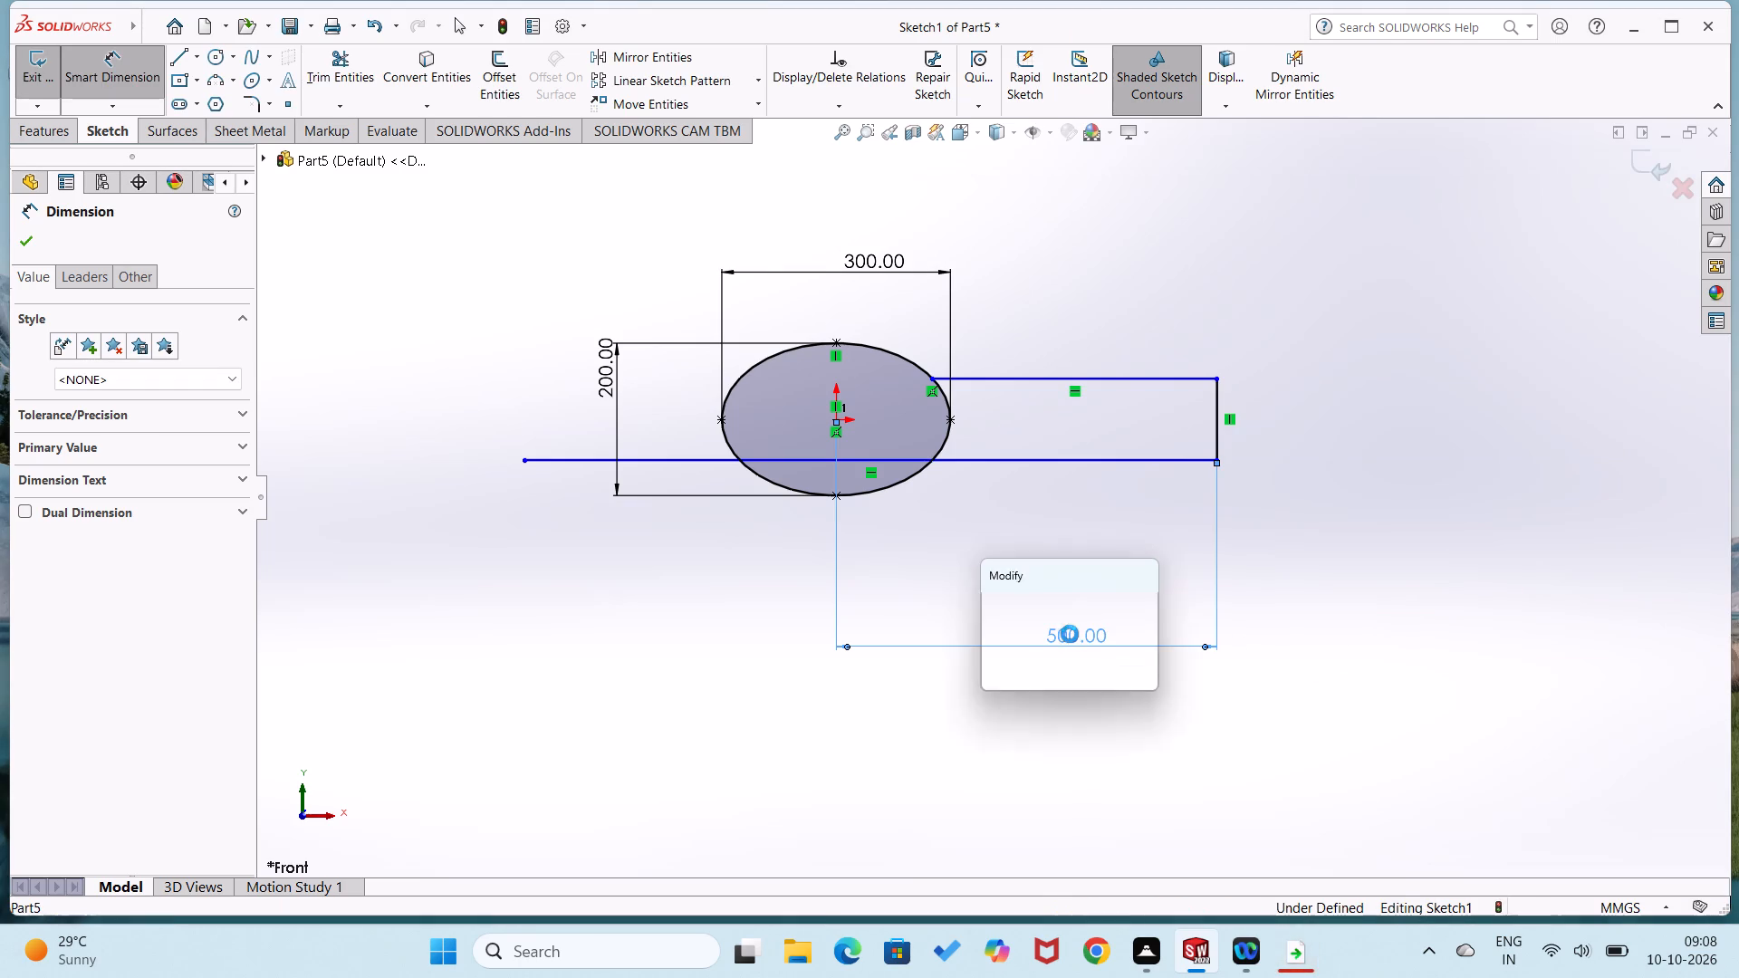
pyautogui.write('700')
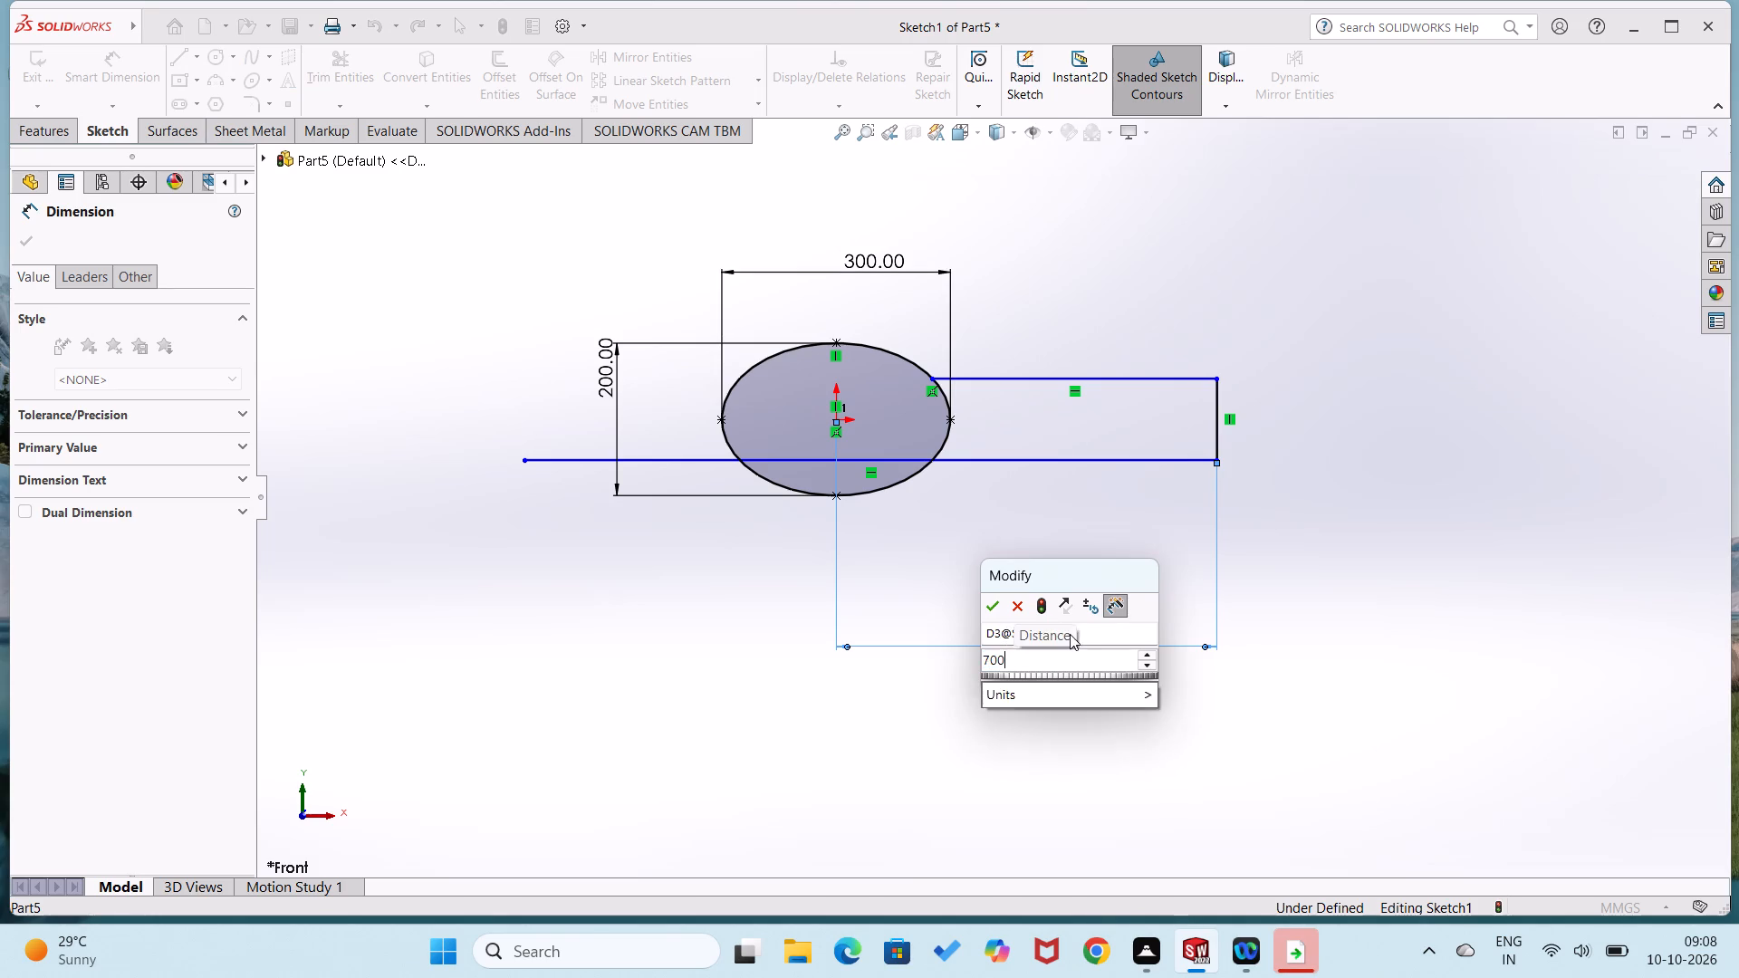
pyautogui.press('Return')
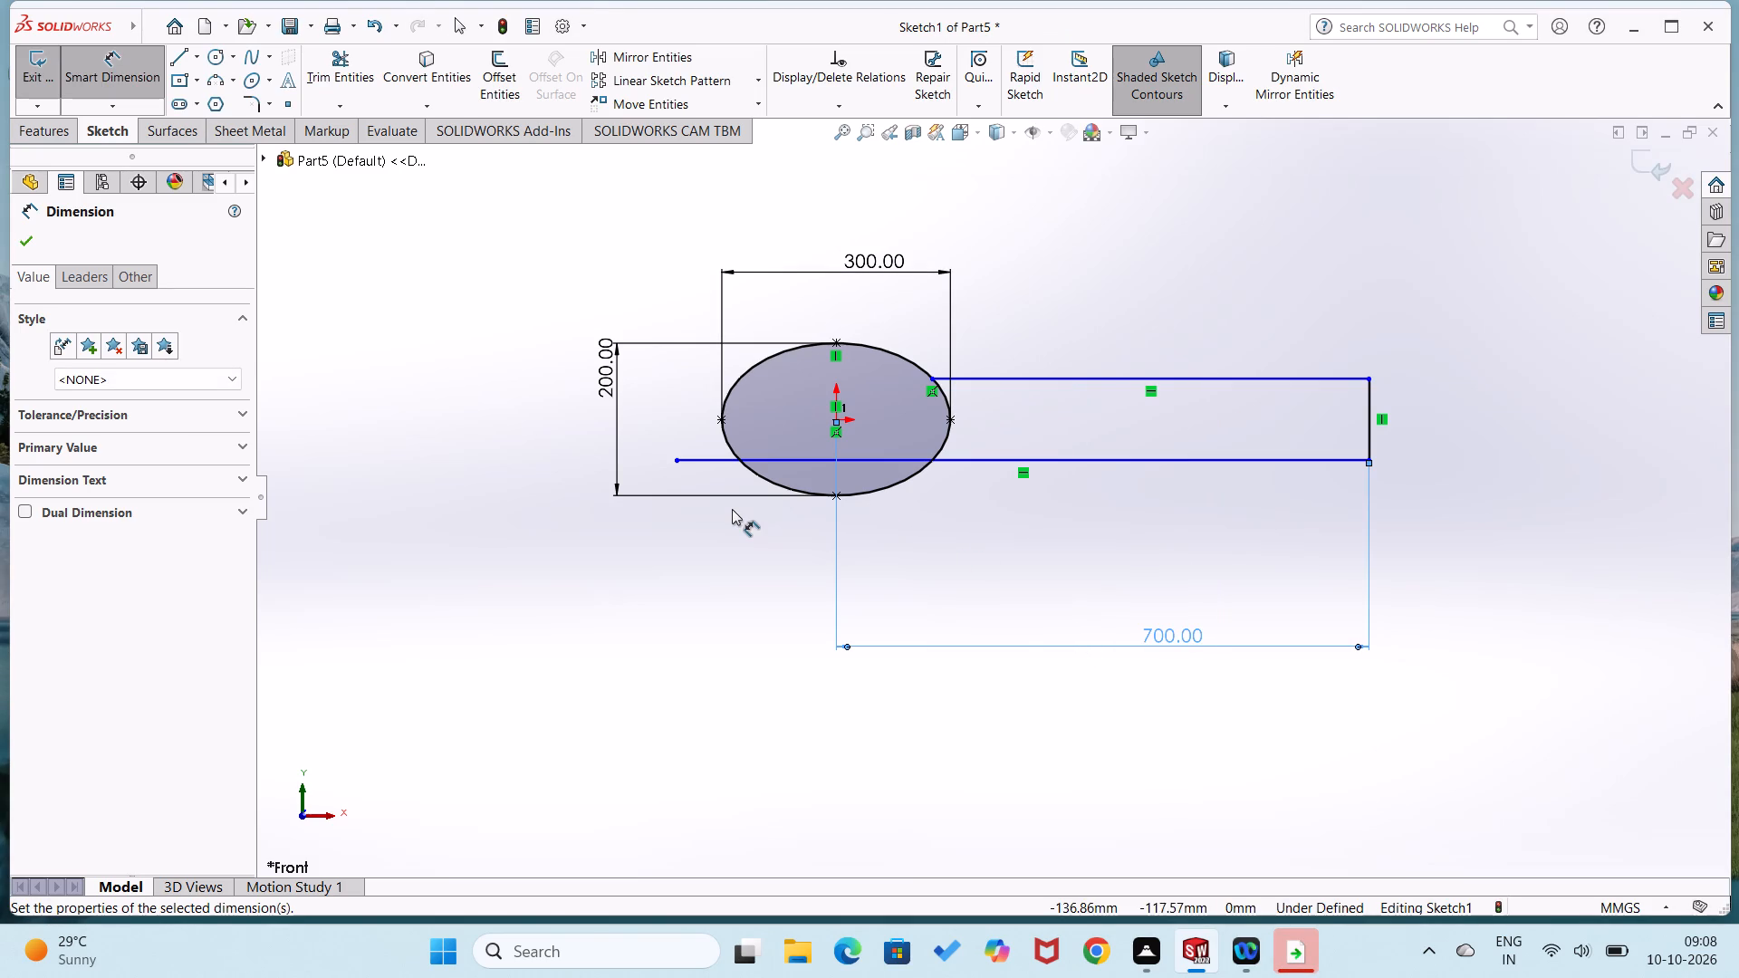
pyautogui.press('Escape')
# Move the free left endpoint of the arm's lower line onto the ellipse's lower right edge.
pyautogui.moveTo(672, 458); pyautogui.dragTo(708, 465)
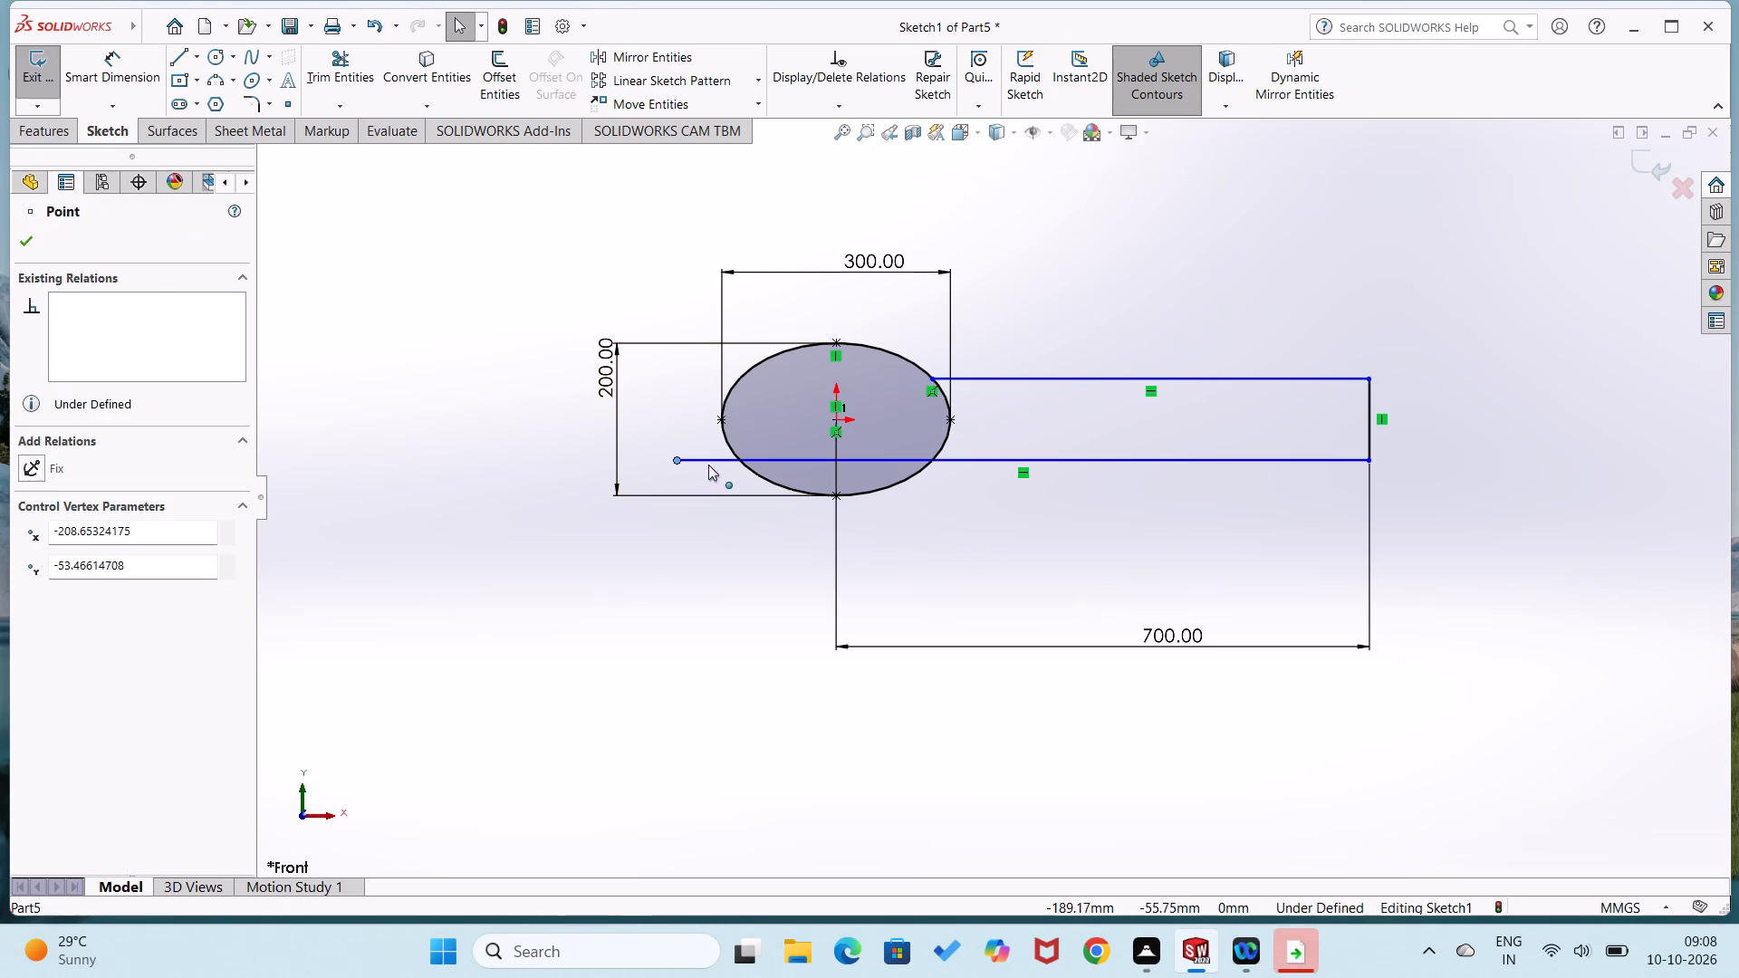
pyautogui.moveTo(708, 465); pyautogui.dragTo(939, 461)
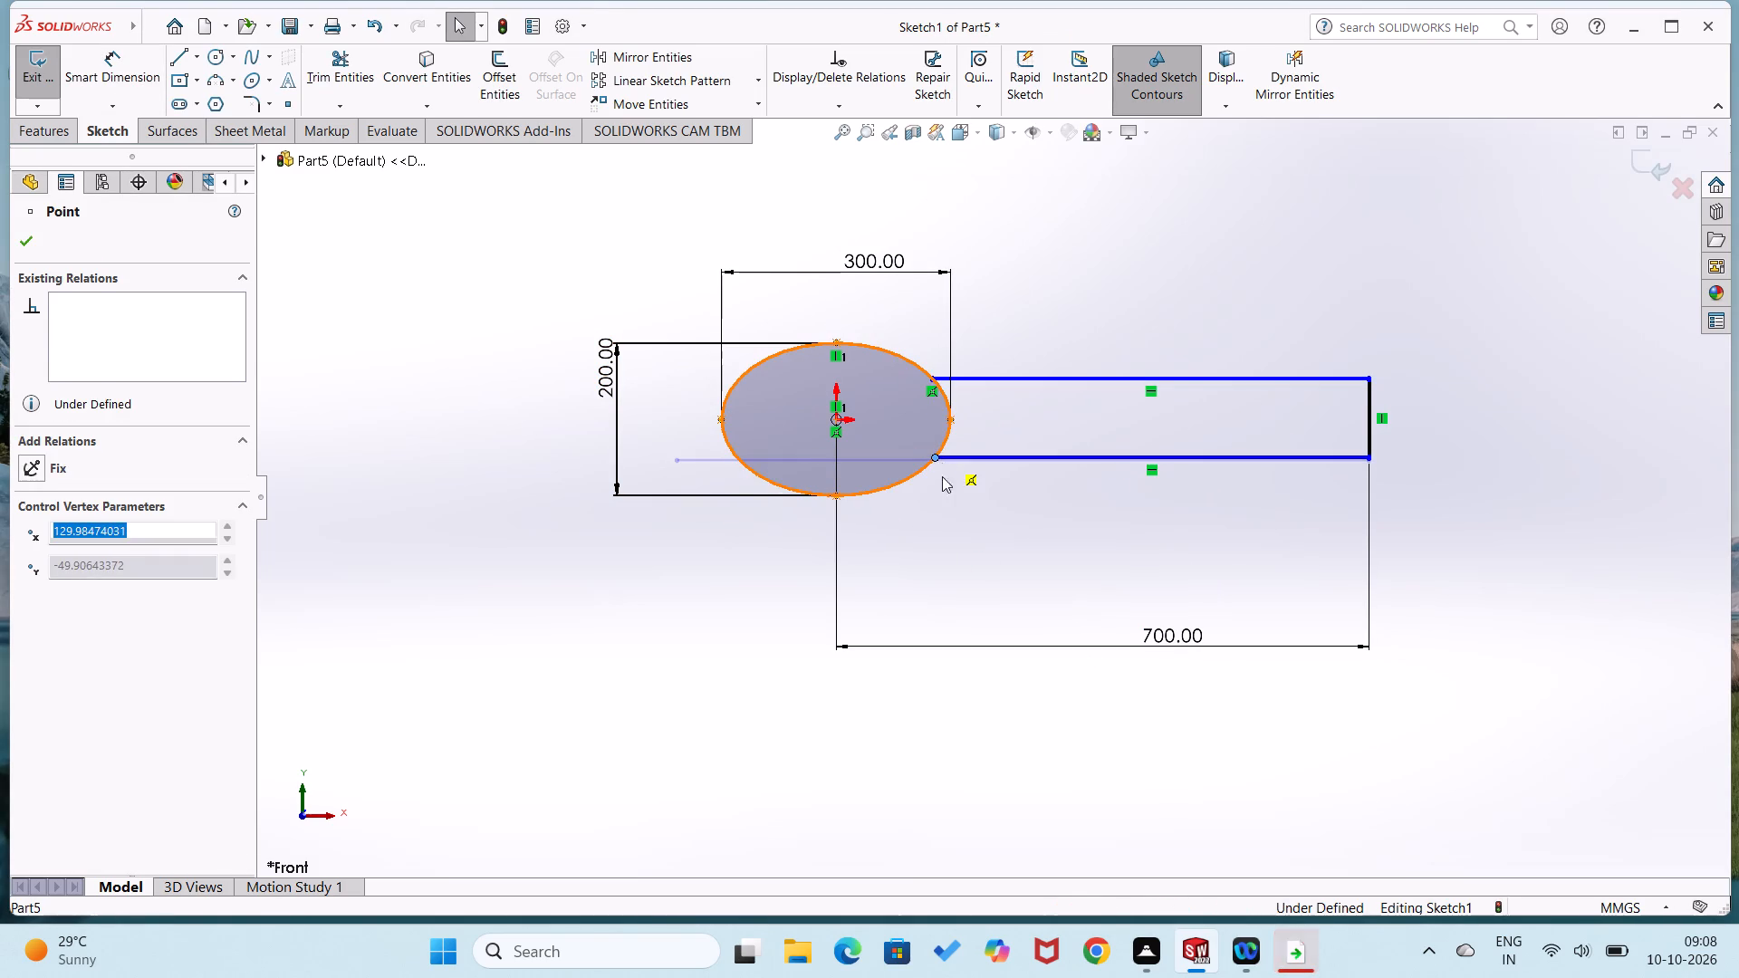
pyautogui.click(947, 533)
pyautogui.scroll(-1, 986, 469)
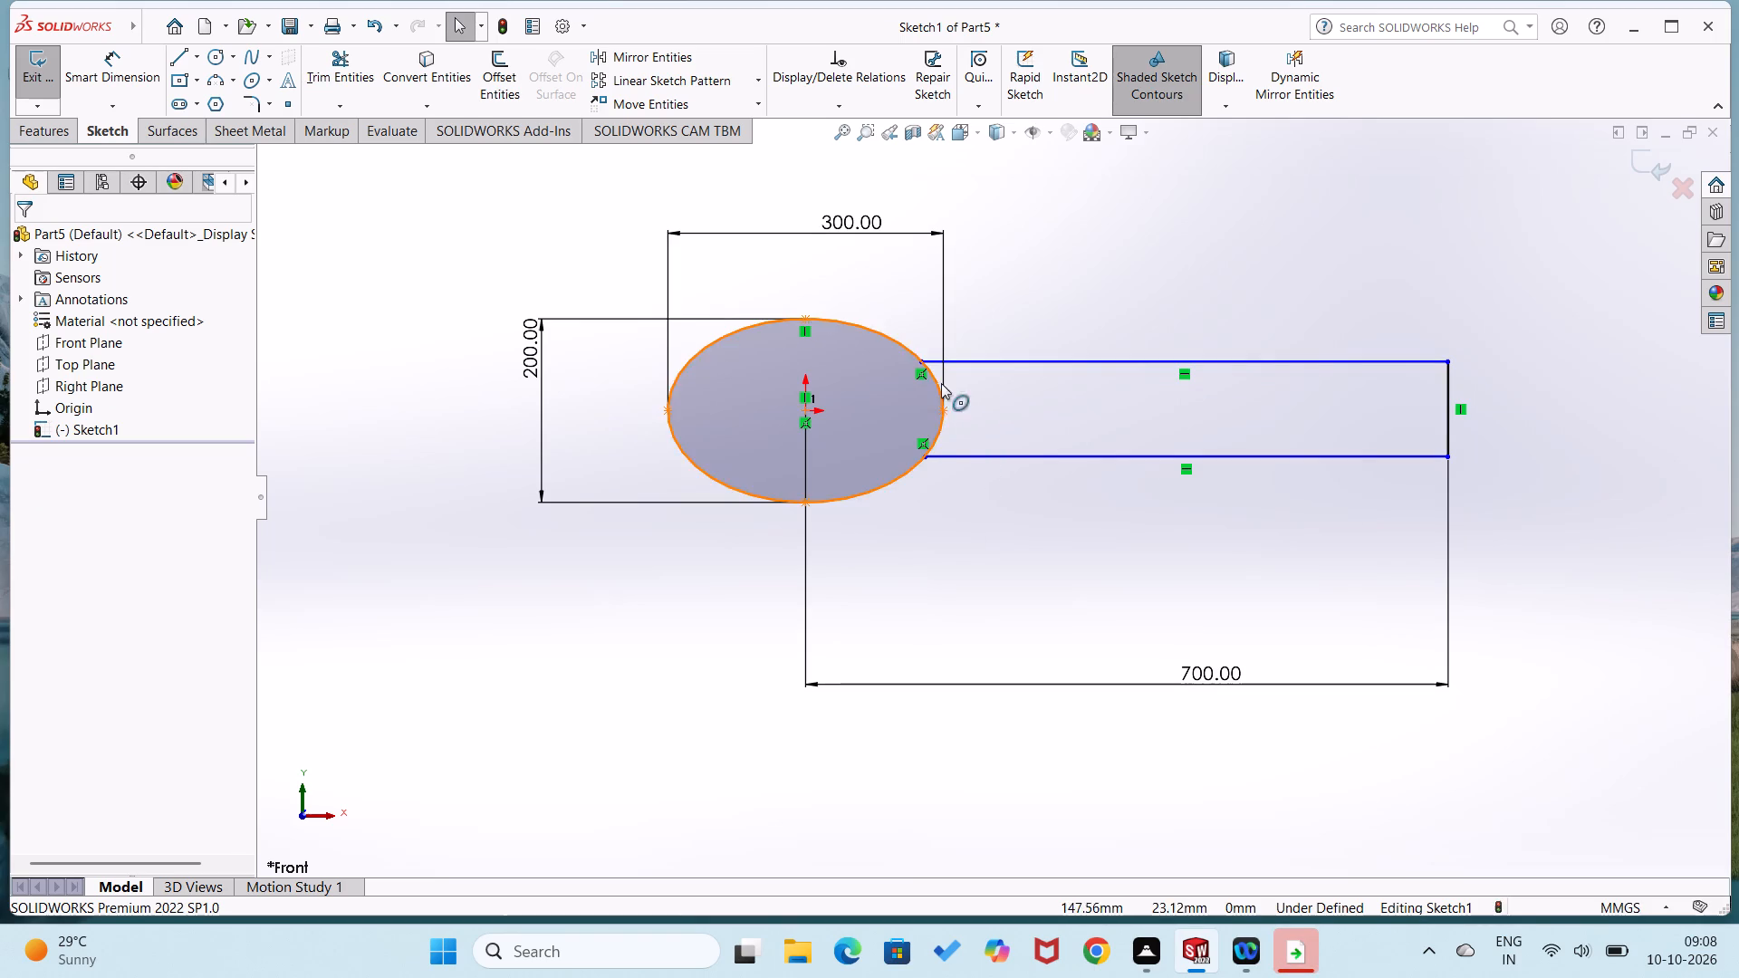
# Close the part without saving it.
pyautogui.click(1715, 129)
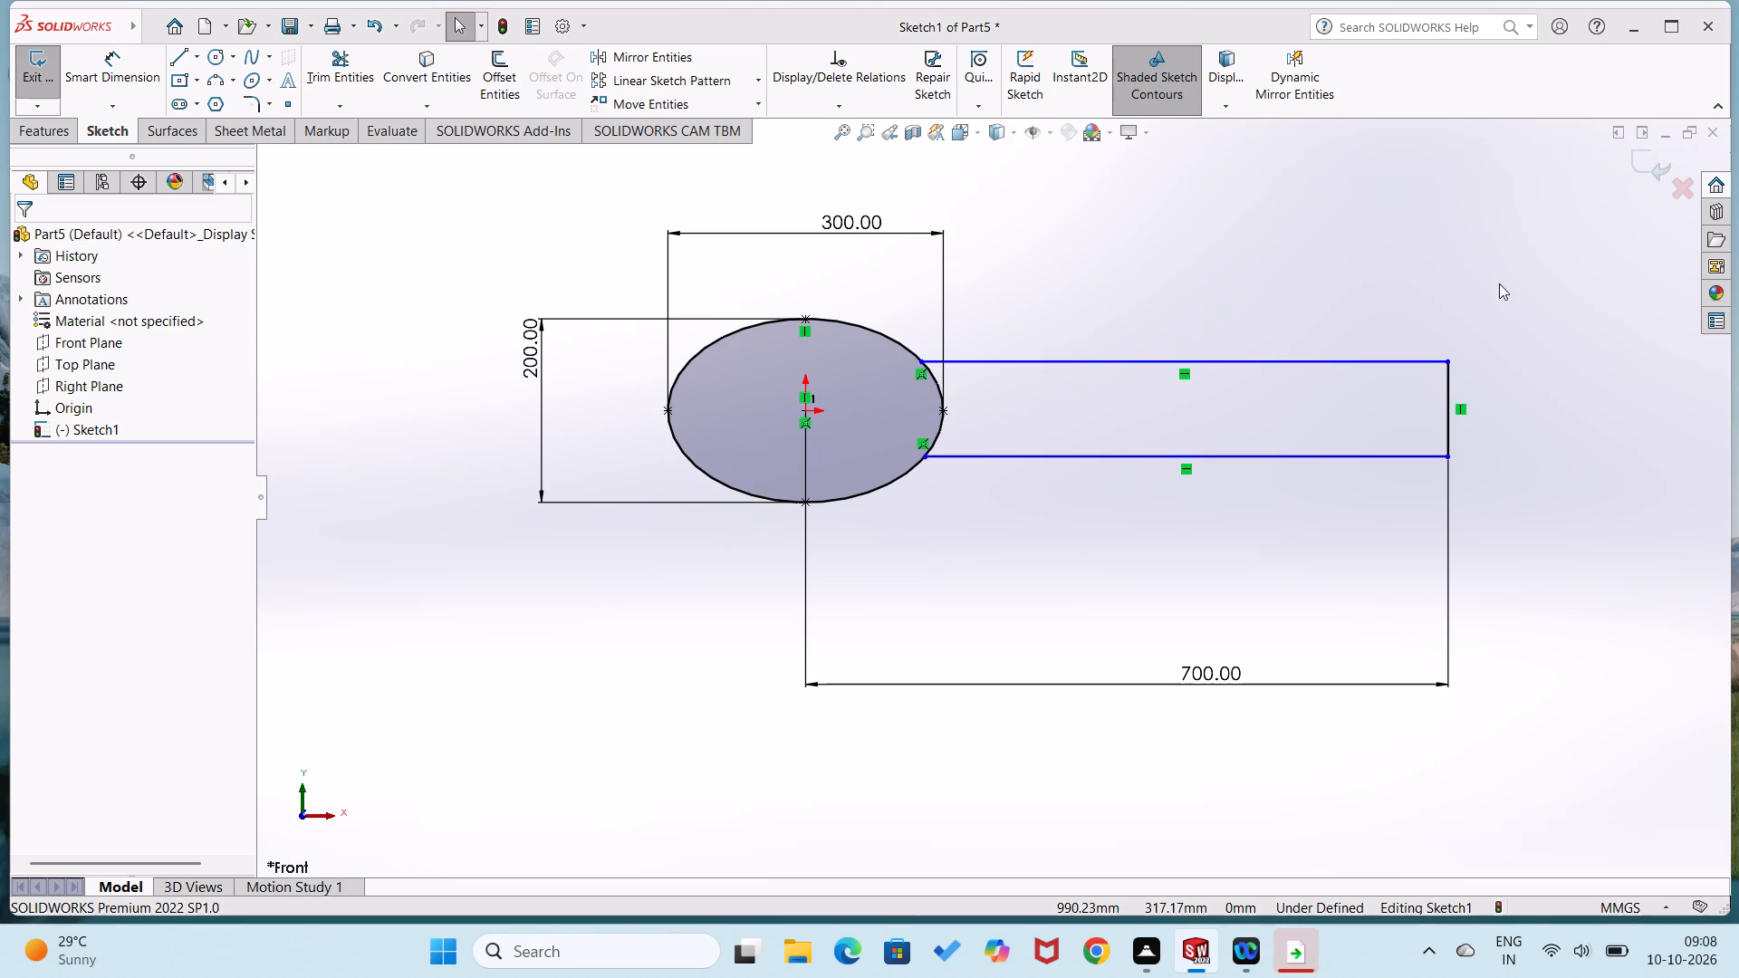
pyautogui.click(949, 502)
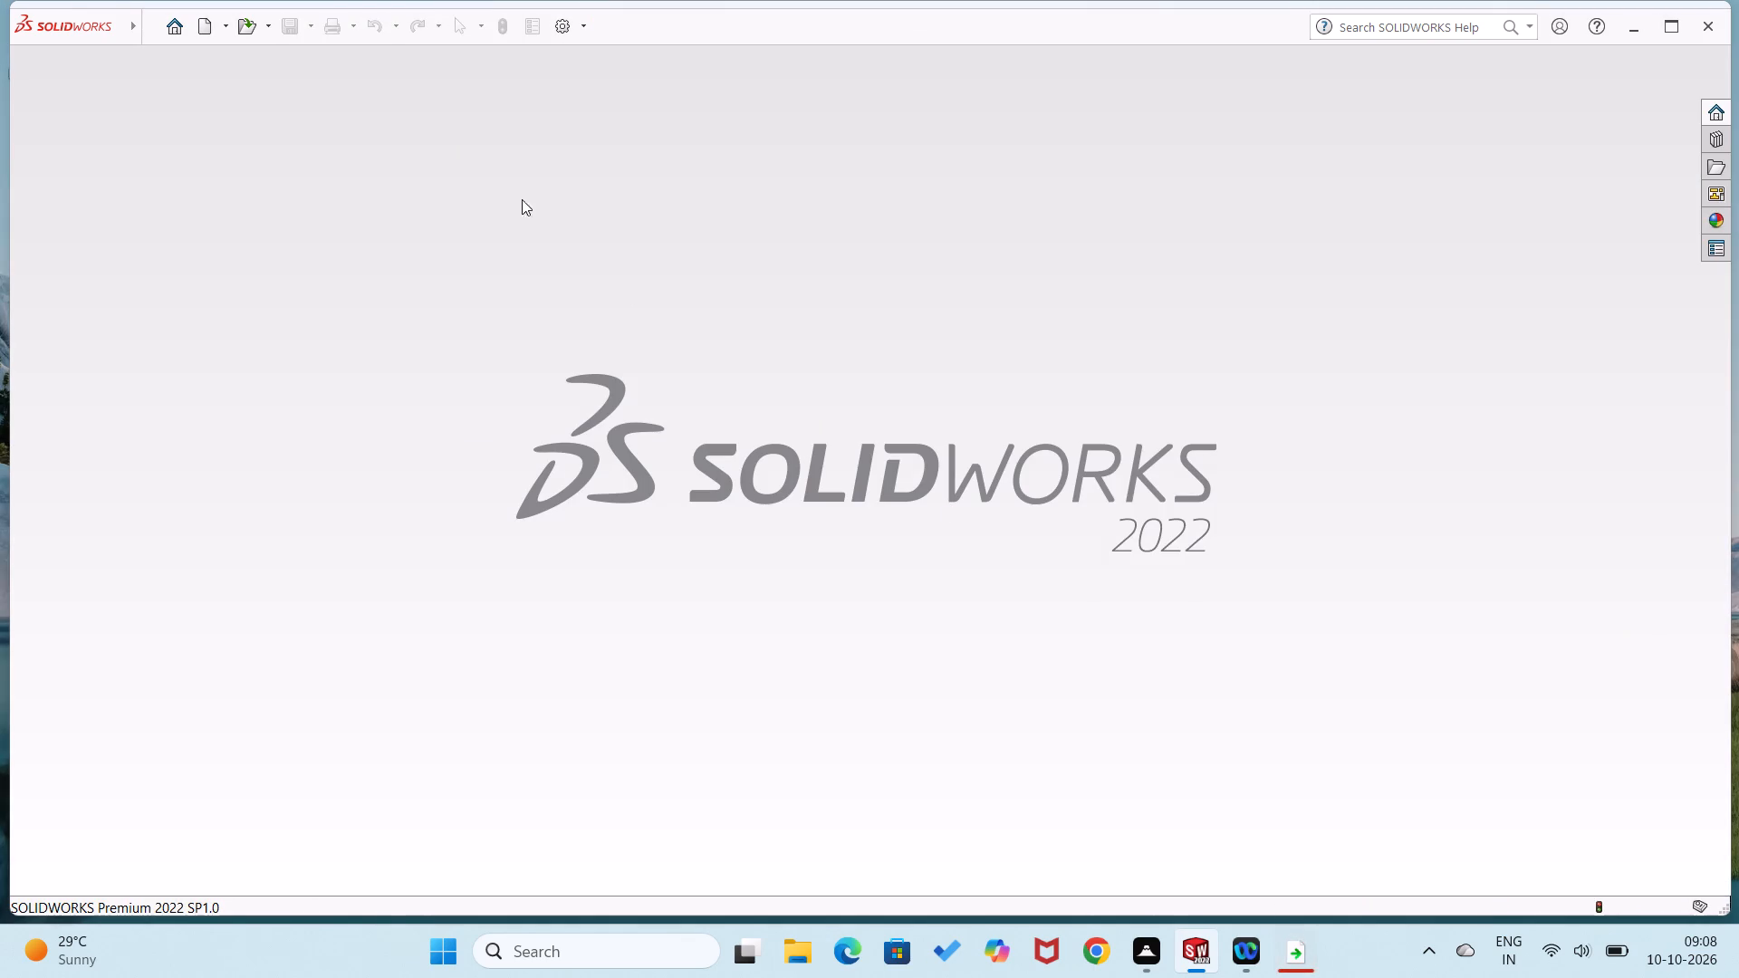
# Create a new part and start a sketch on the Front Plane.
pyautogui.click(177, 23)
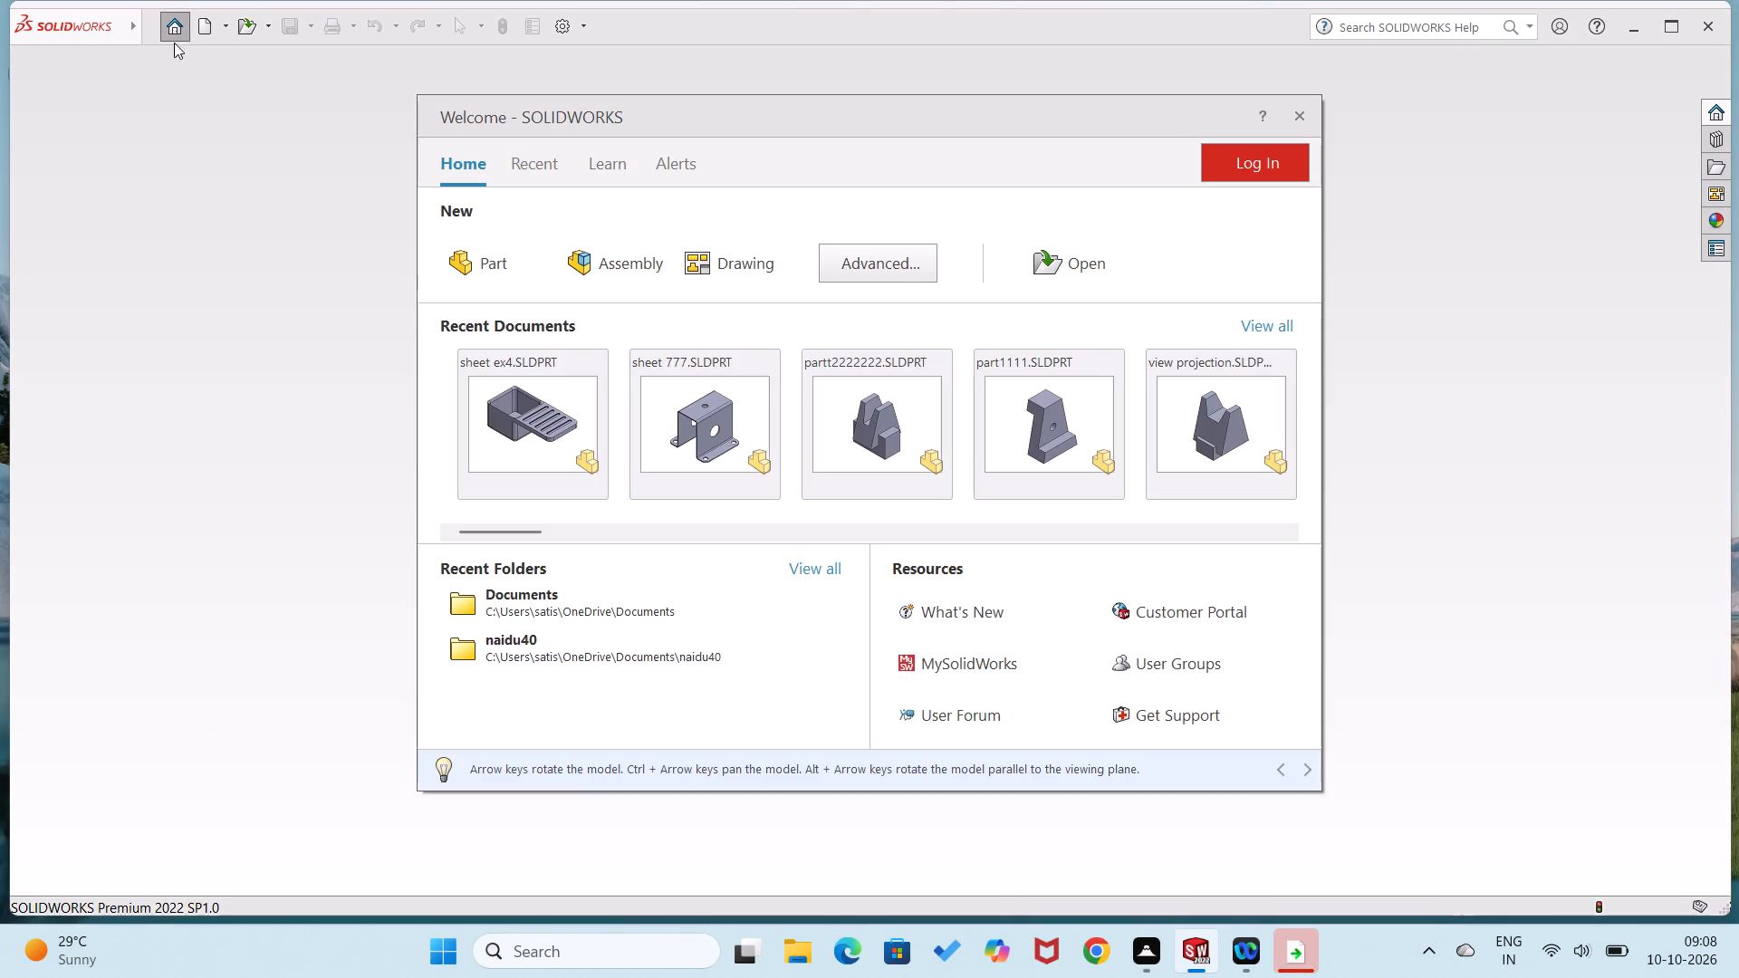
pyautogui.click(466, 244)
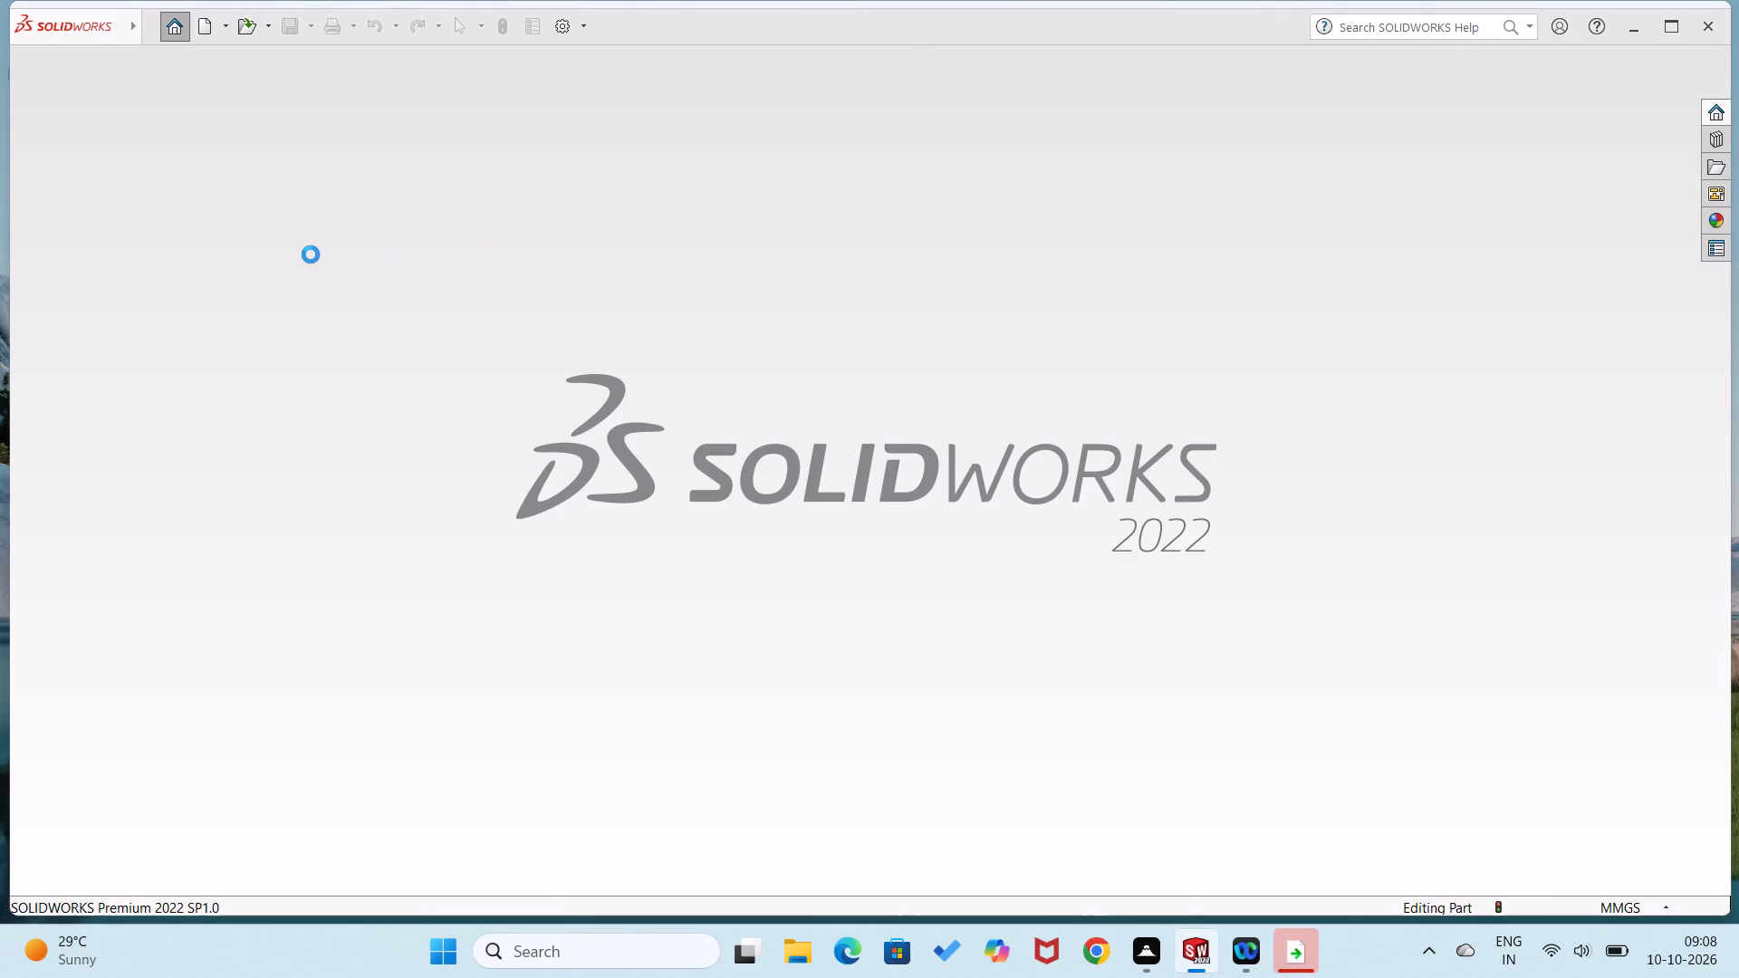
pyautogui.rightClick(75, 343)
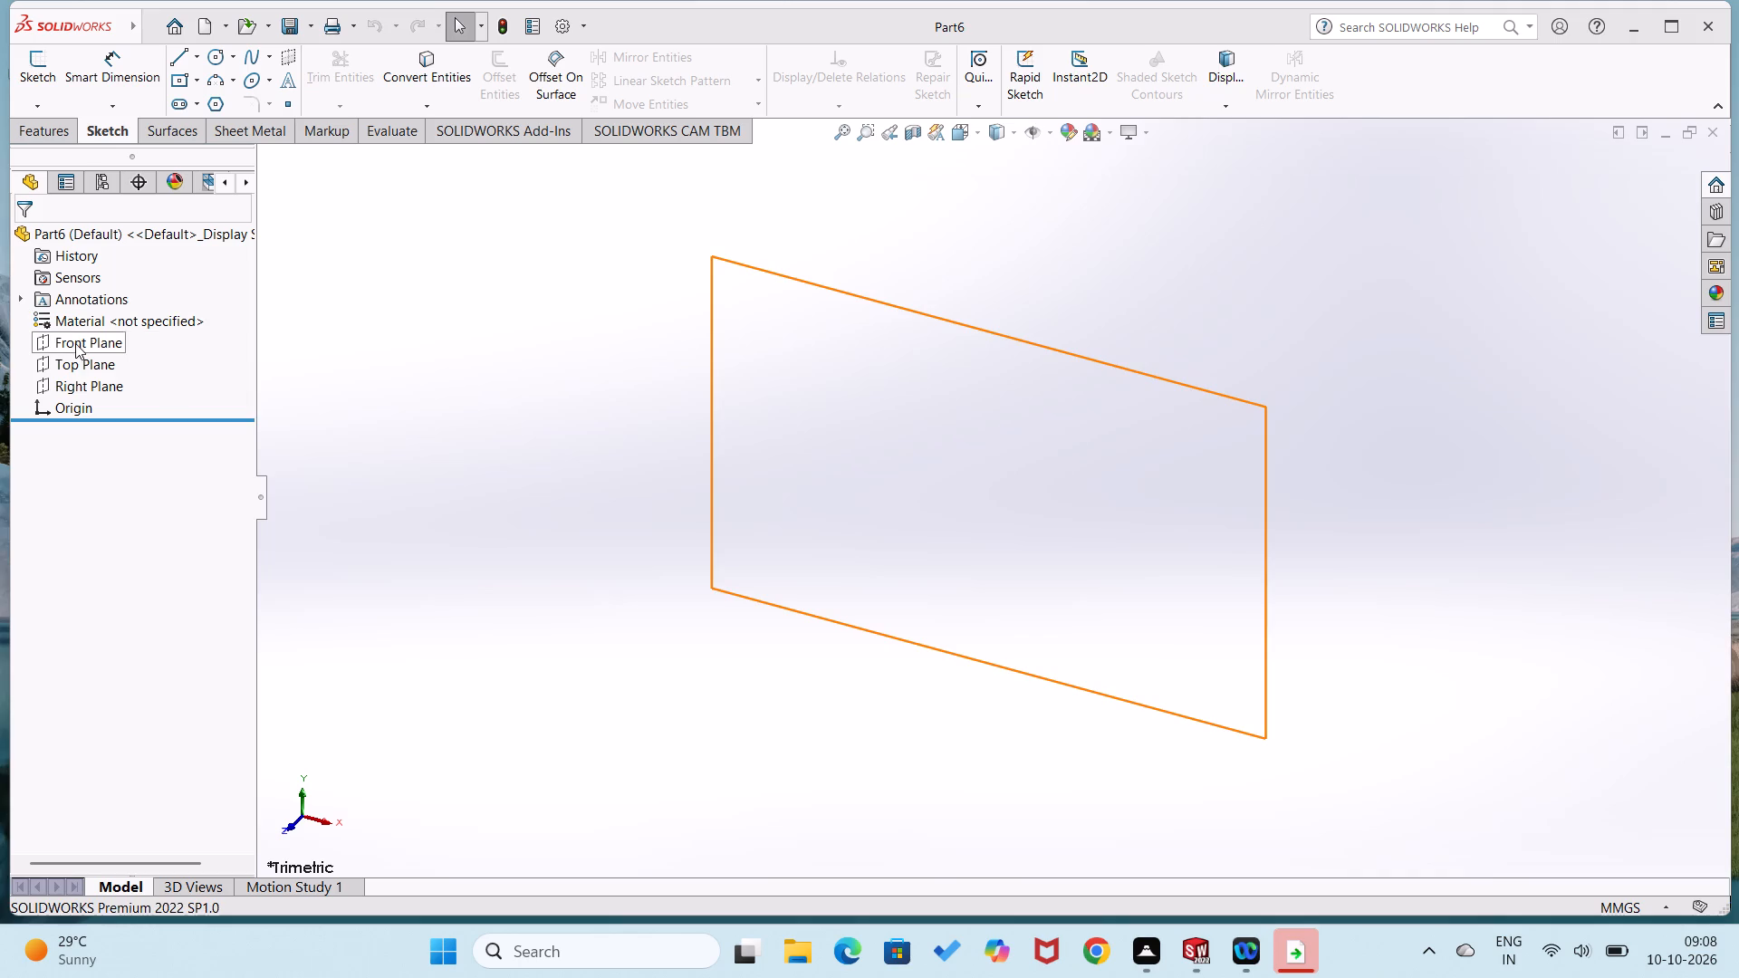
pyautogui.click(91, 312)
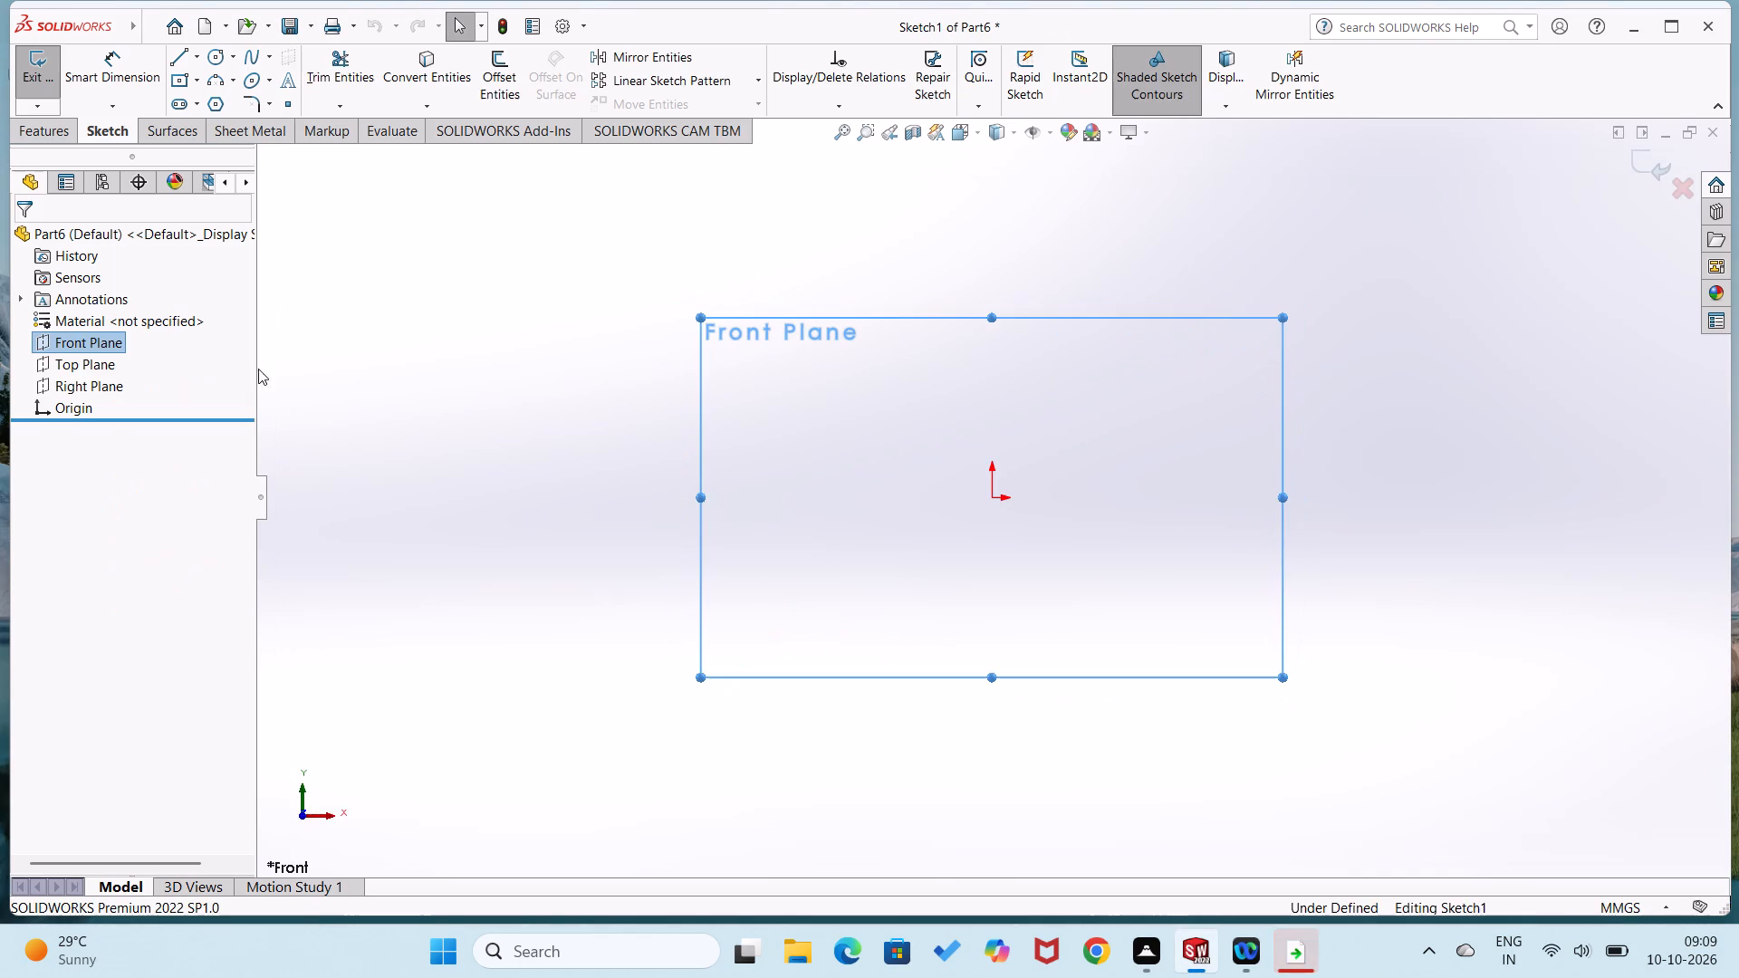
# Sketch a tilted ellipse centred on the origin, with radii of about 34.6 mm and 26.6 mm.
pyautogui.click(247, 78)
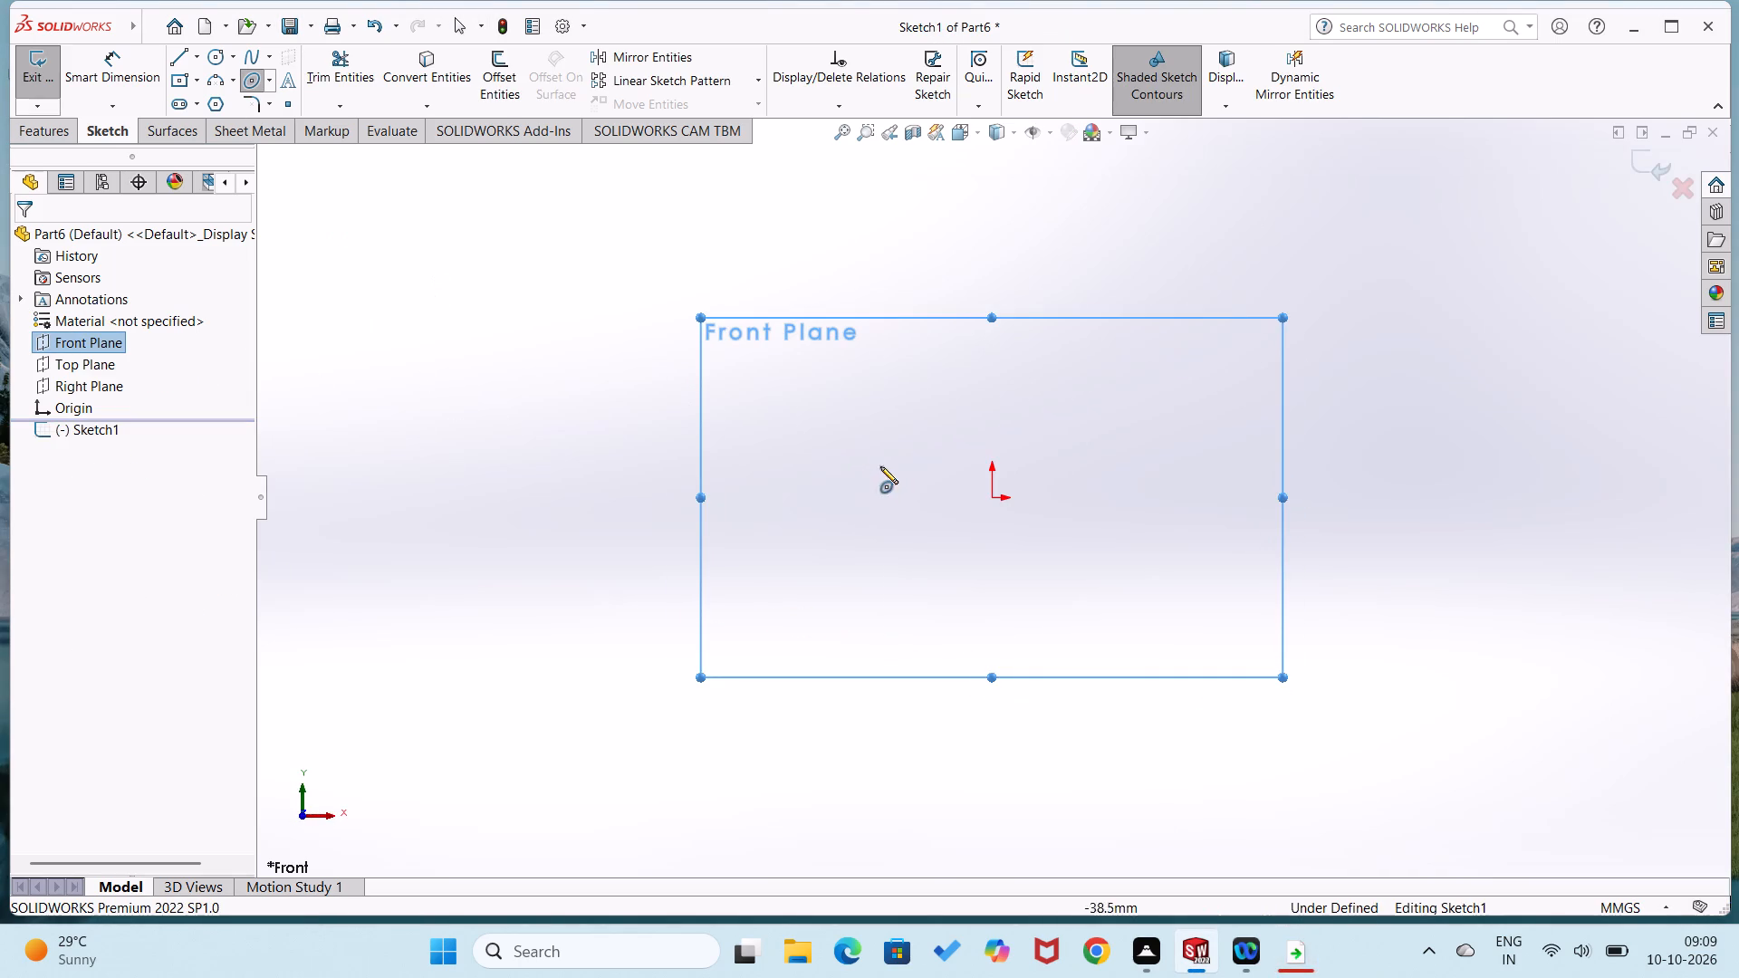
pyautogui.click(992, 495)
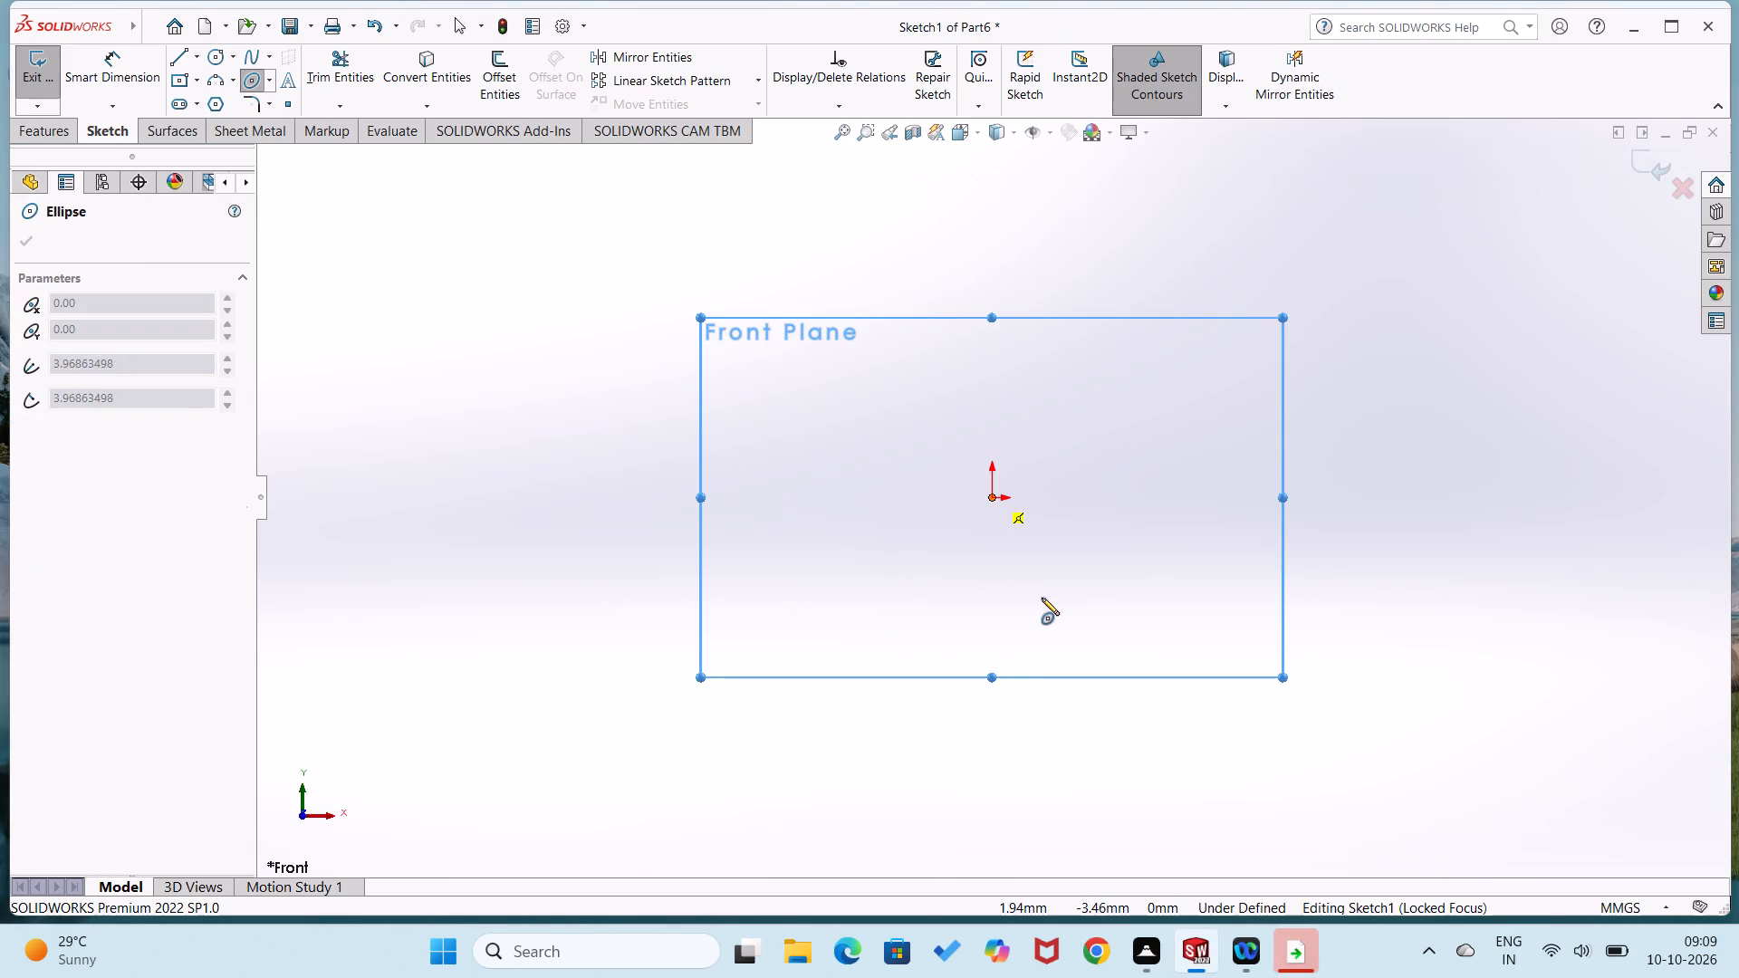
pyautogui.click(1042, 599)
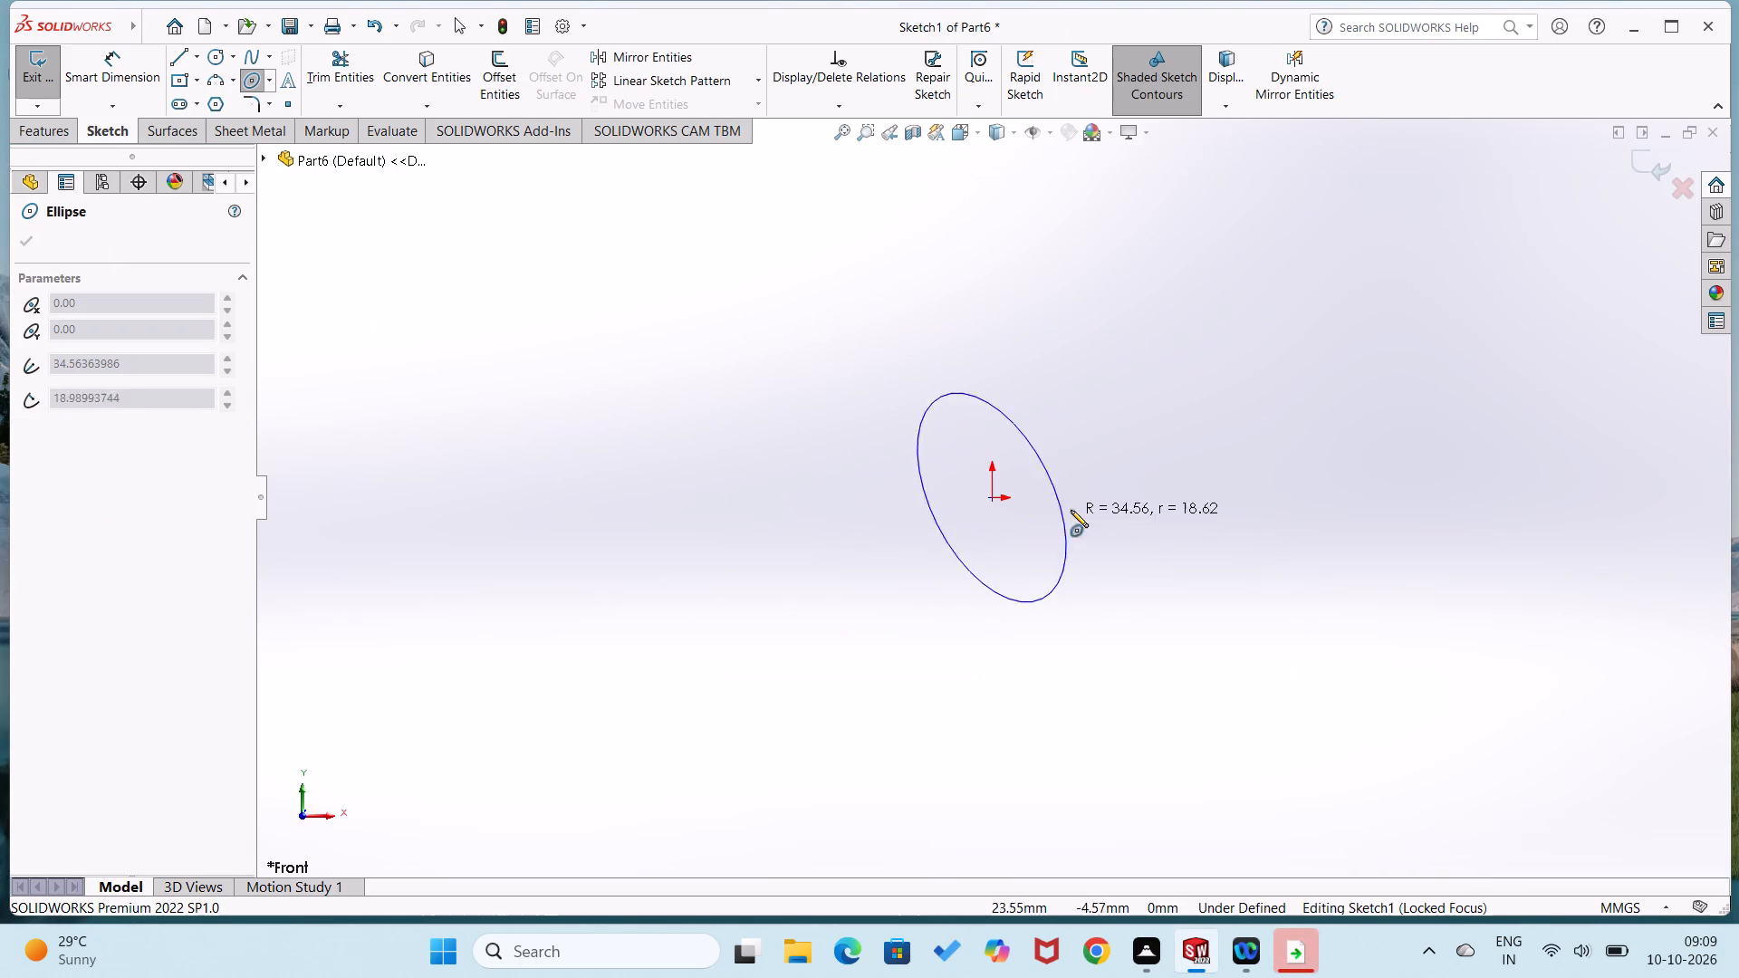
pyautogui.click(831, 370)
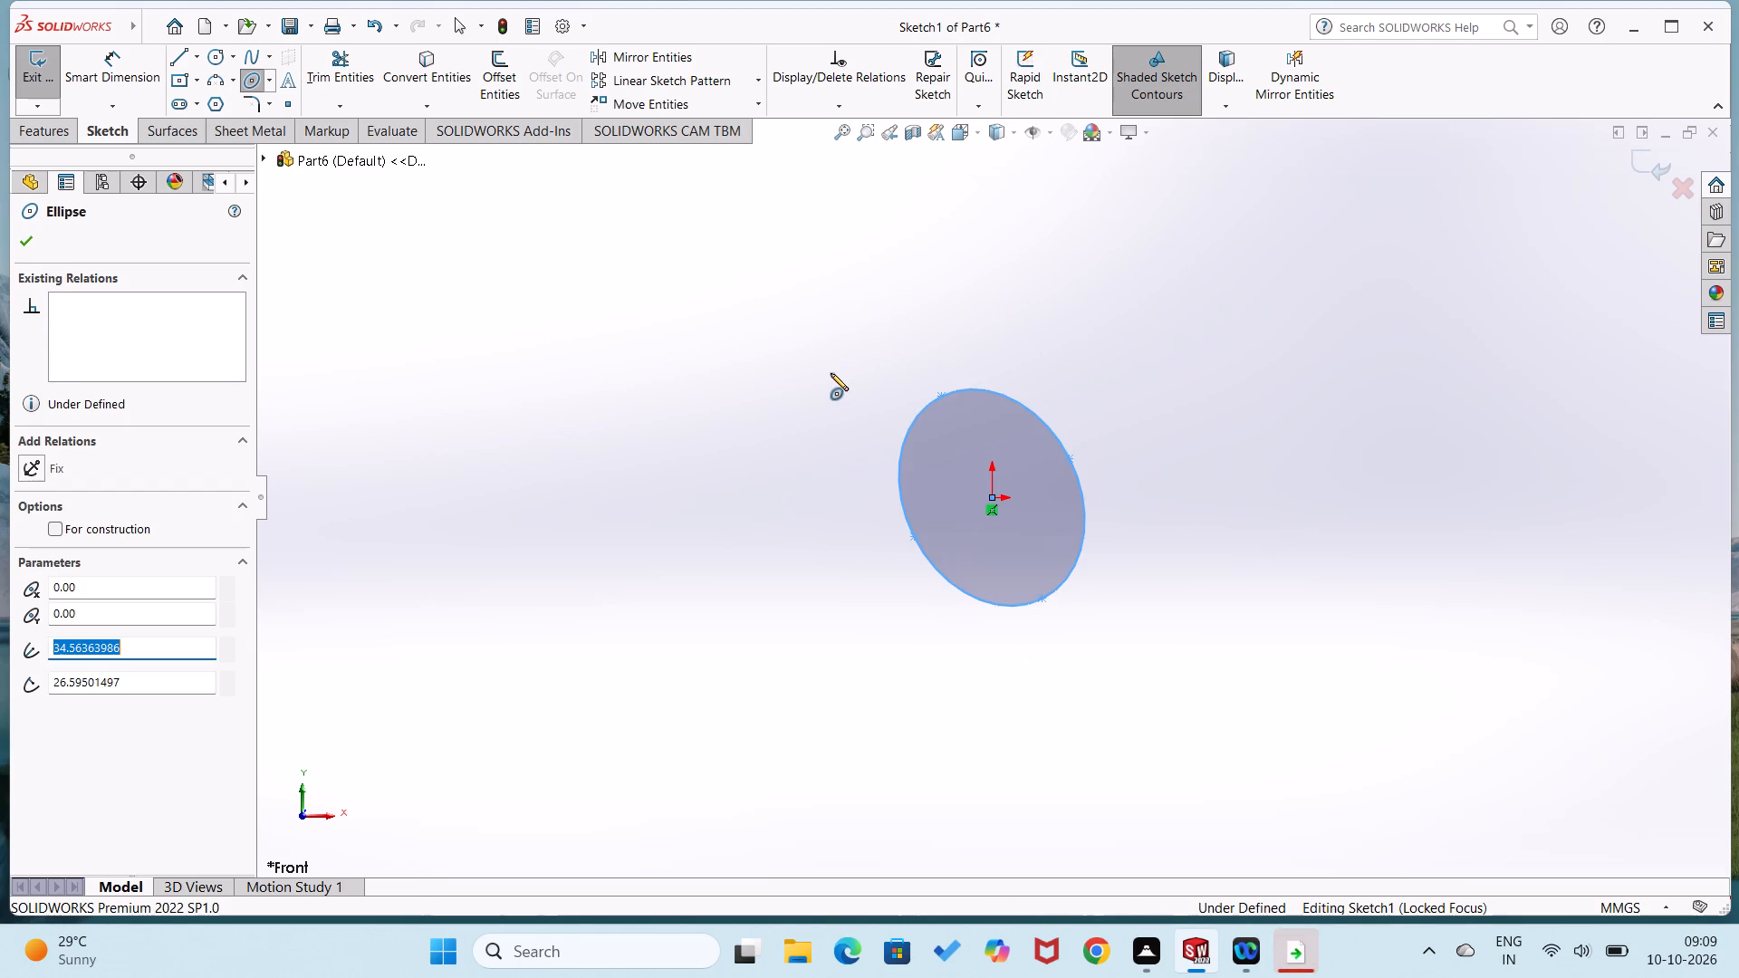
pyautogui.click(827, 417)
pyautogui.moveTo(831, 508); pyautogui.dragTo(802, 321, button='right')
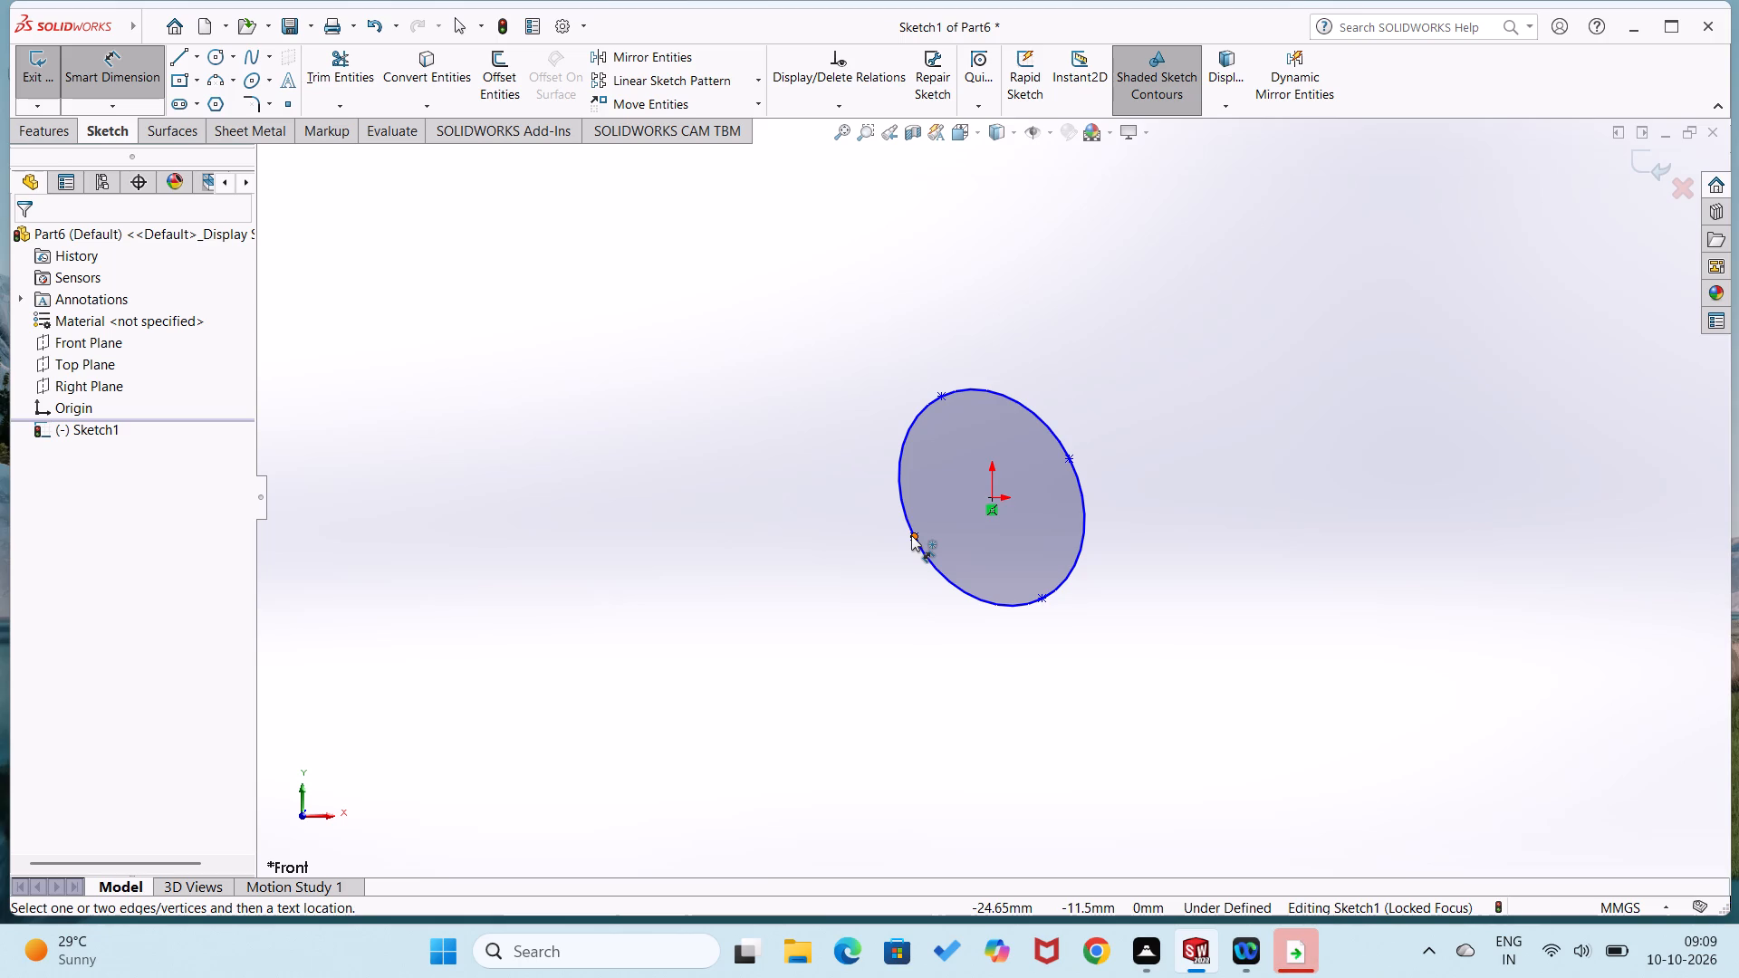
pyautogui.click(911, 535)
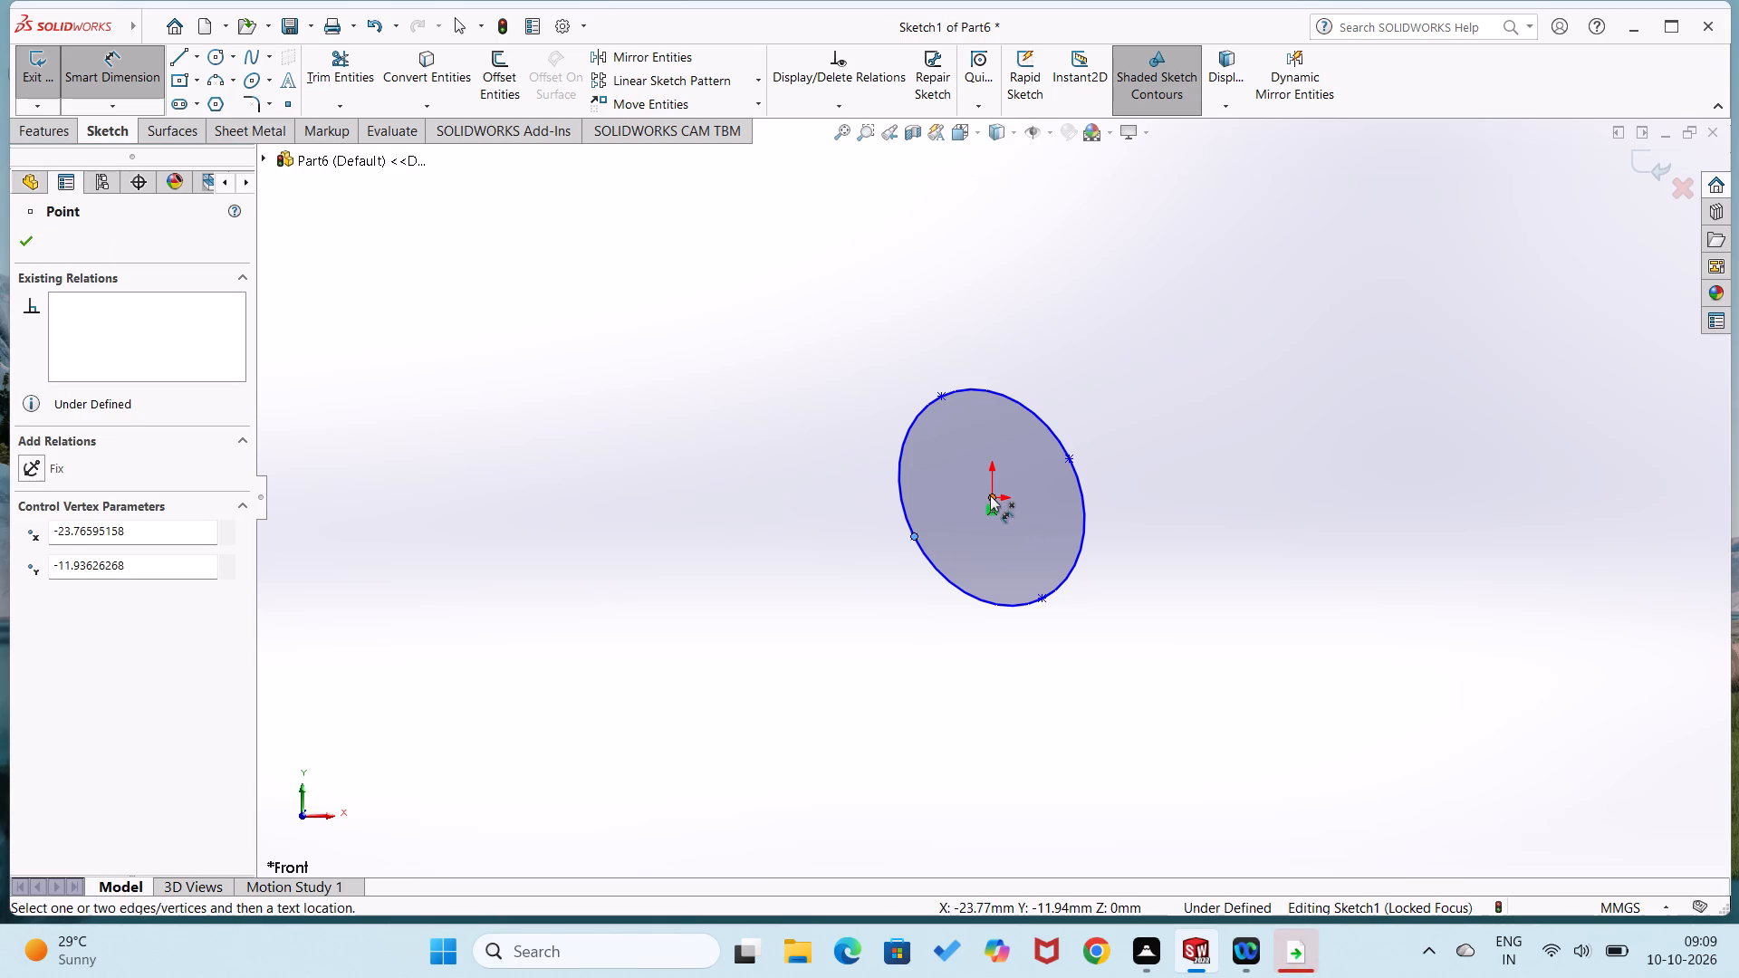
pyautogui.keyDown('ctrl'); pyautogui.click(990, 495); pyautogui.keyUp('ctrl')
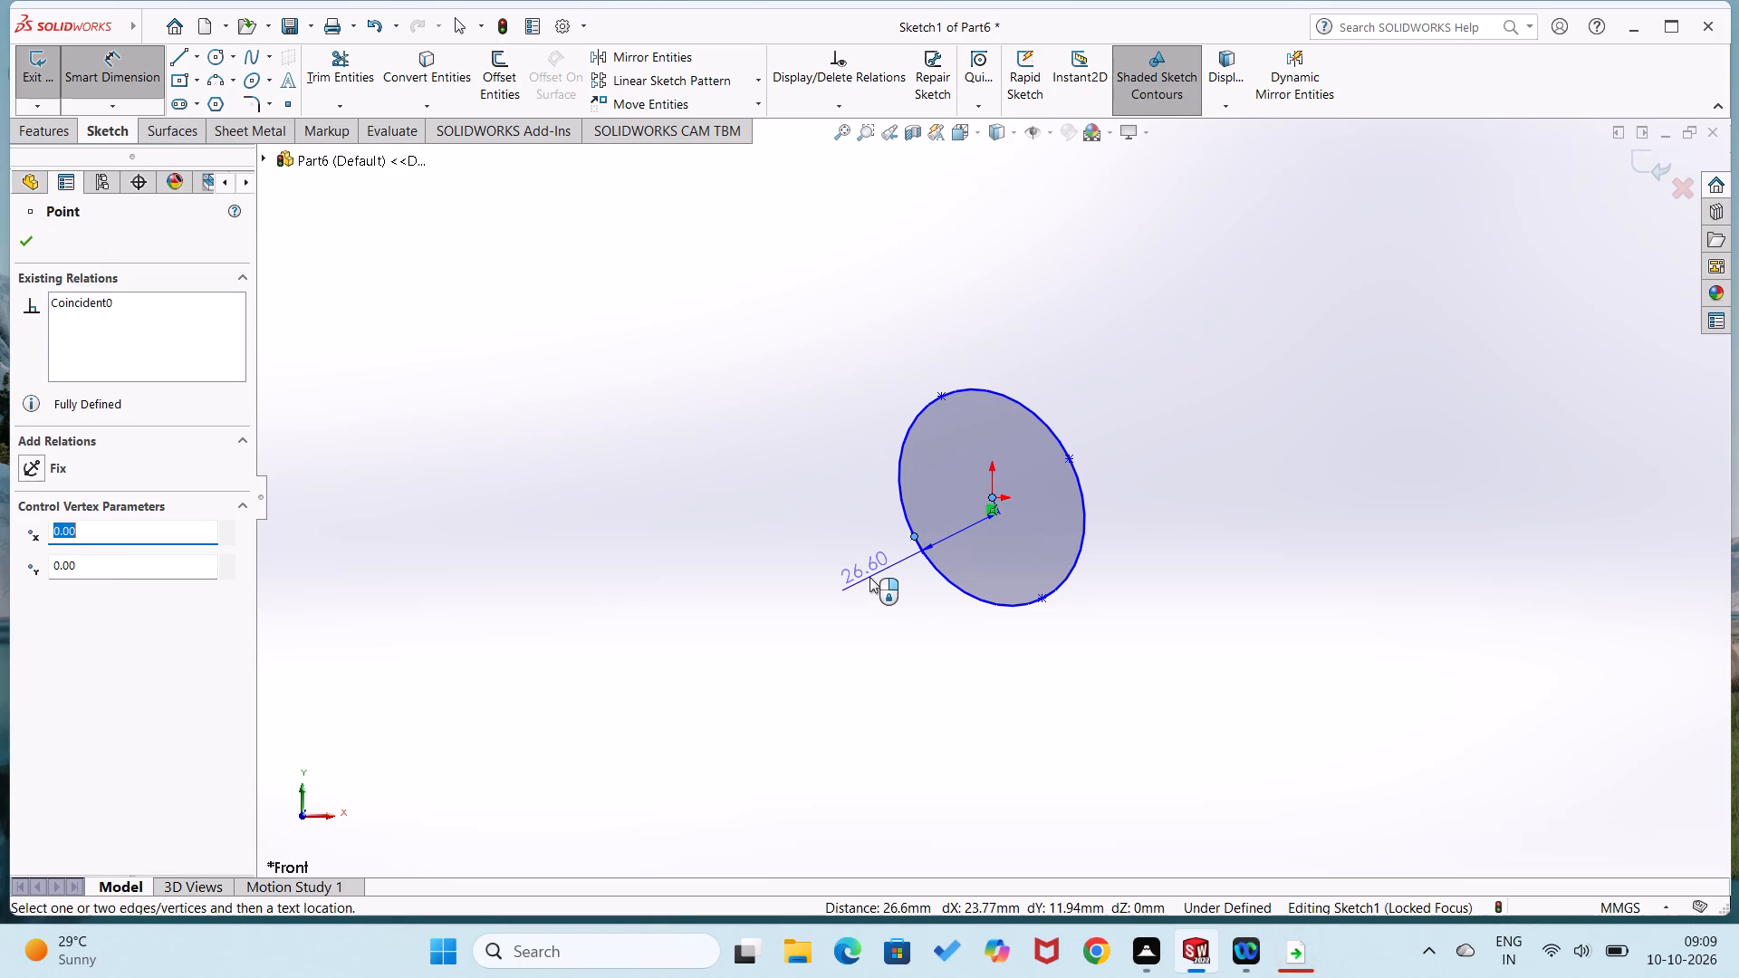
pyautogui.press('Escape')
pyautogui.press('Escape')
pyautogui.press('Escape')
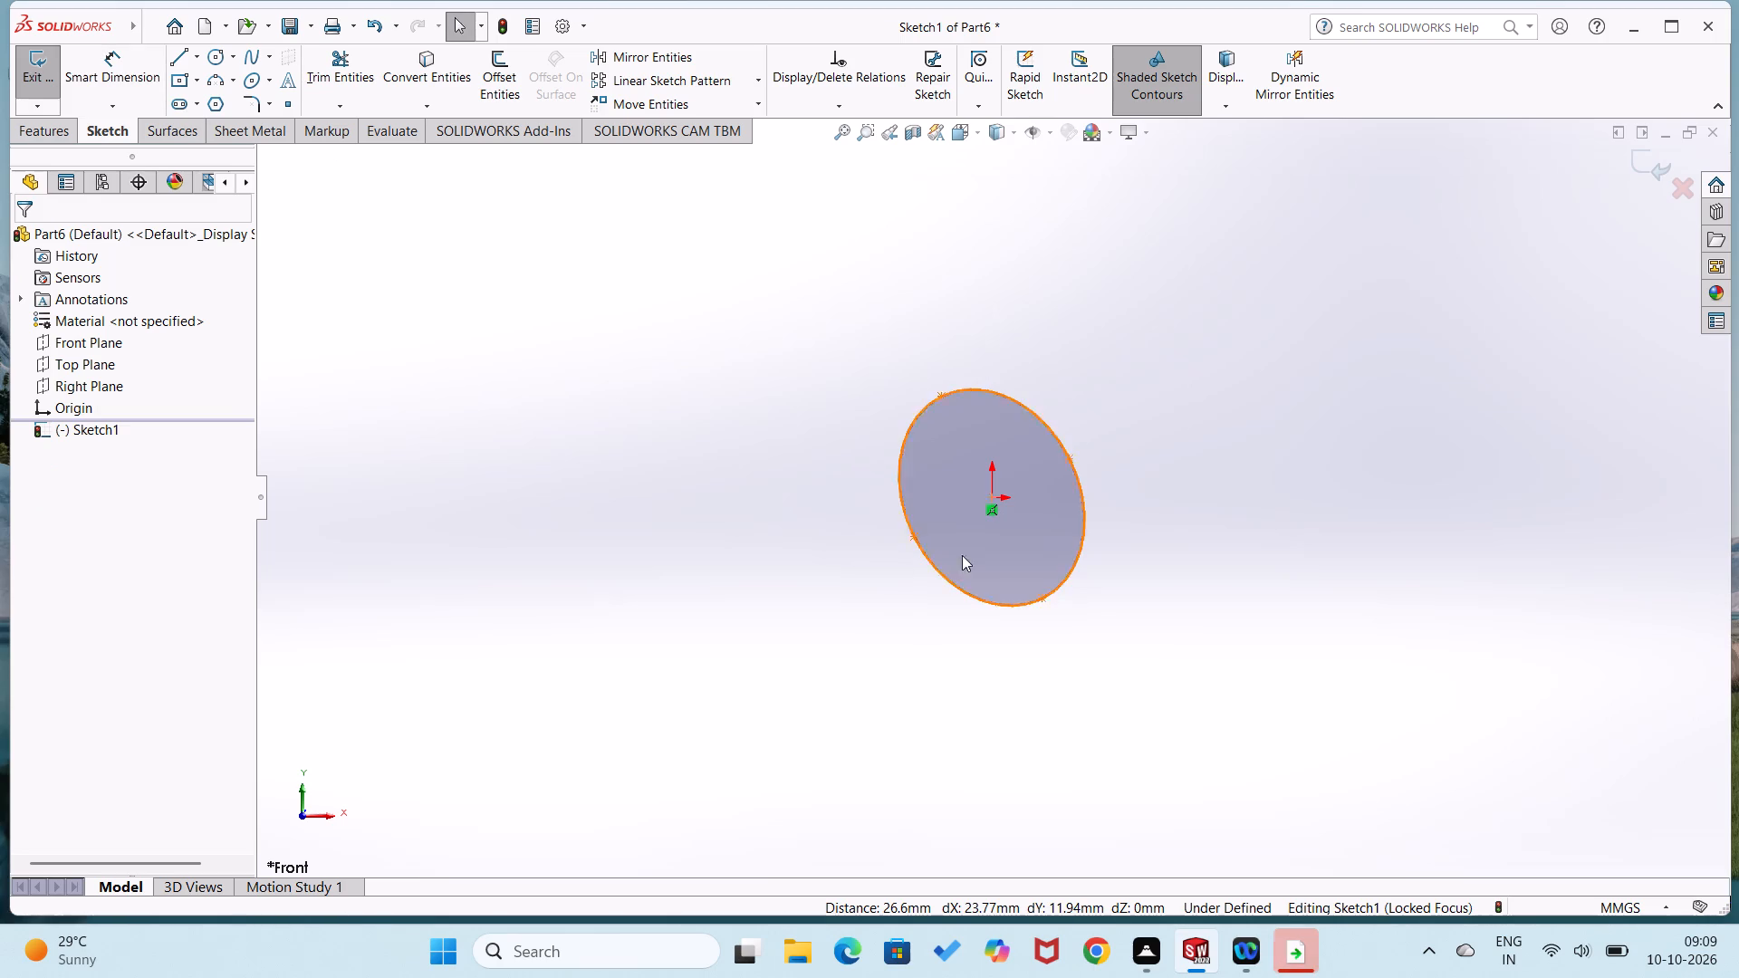
# Add a Vertical relation between the ellipse's centre and its upper right axis point.
pyautogui.click(993, 497)
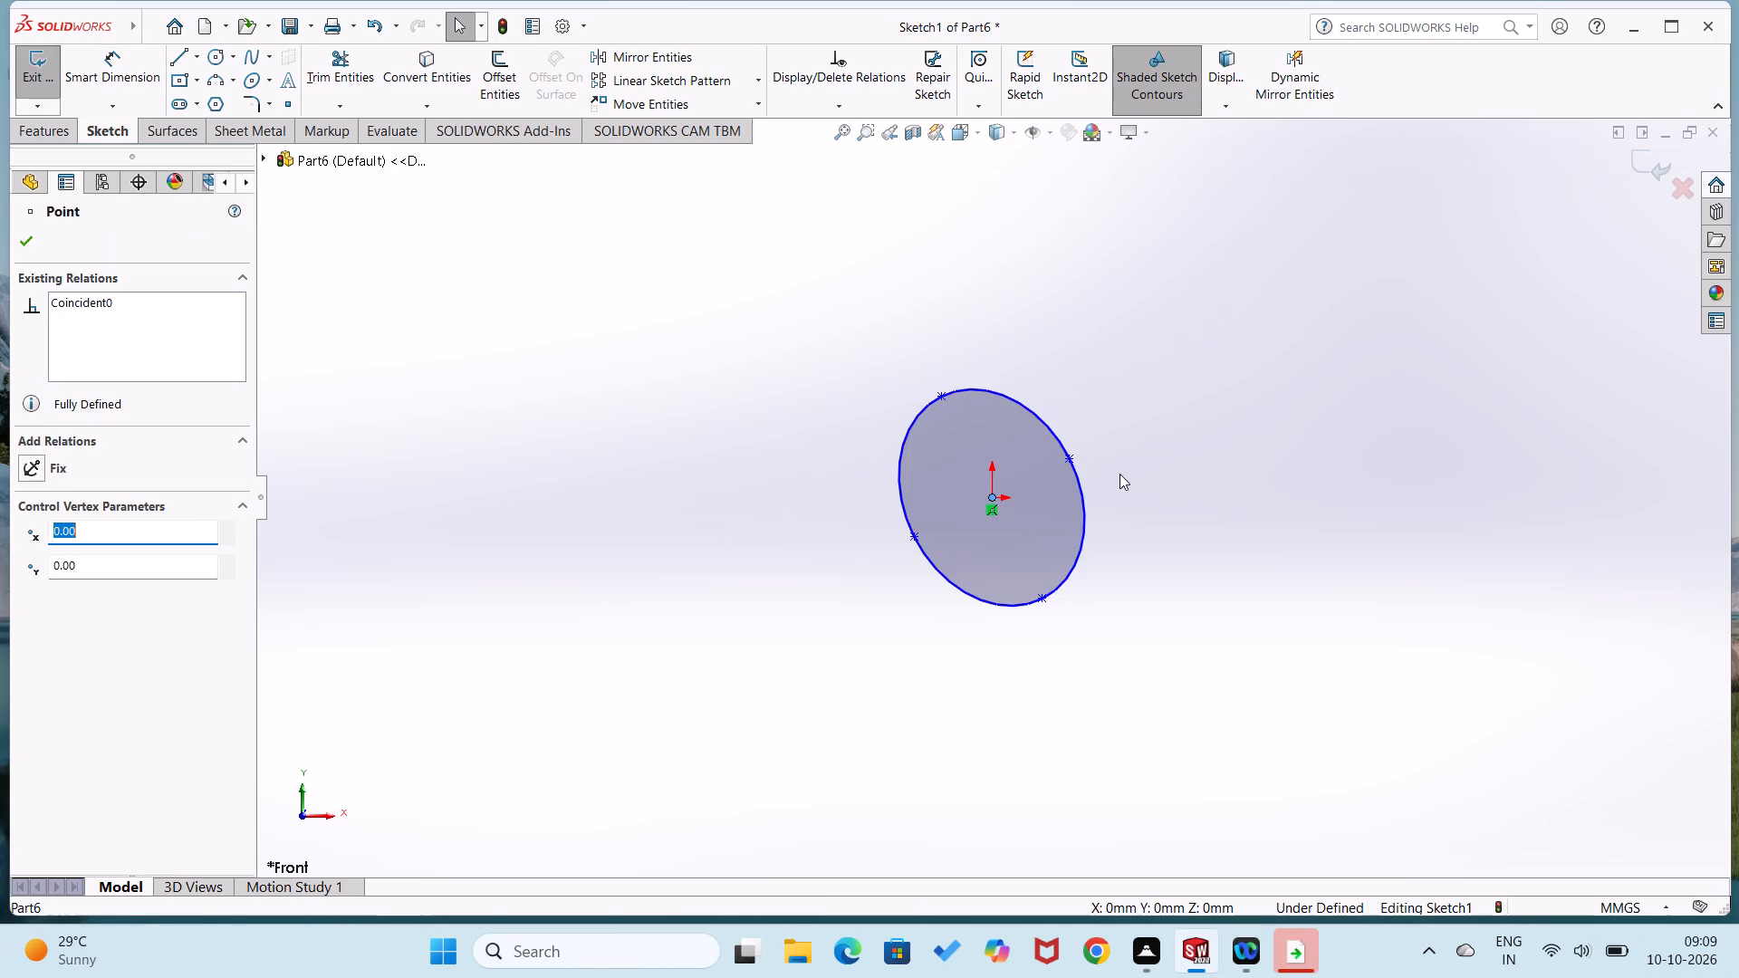
pyautogui.keyDown('ctrl'); pyautogui.click(1066, 459); pyautogui.keyUp('ctrl')
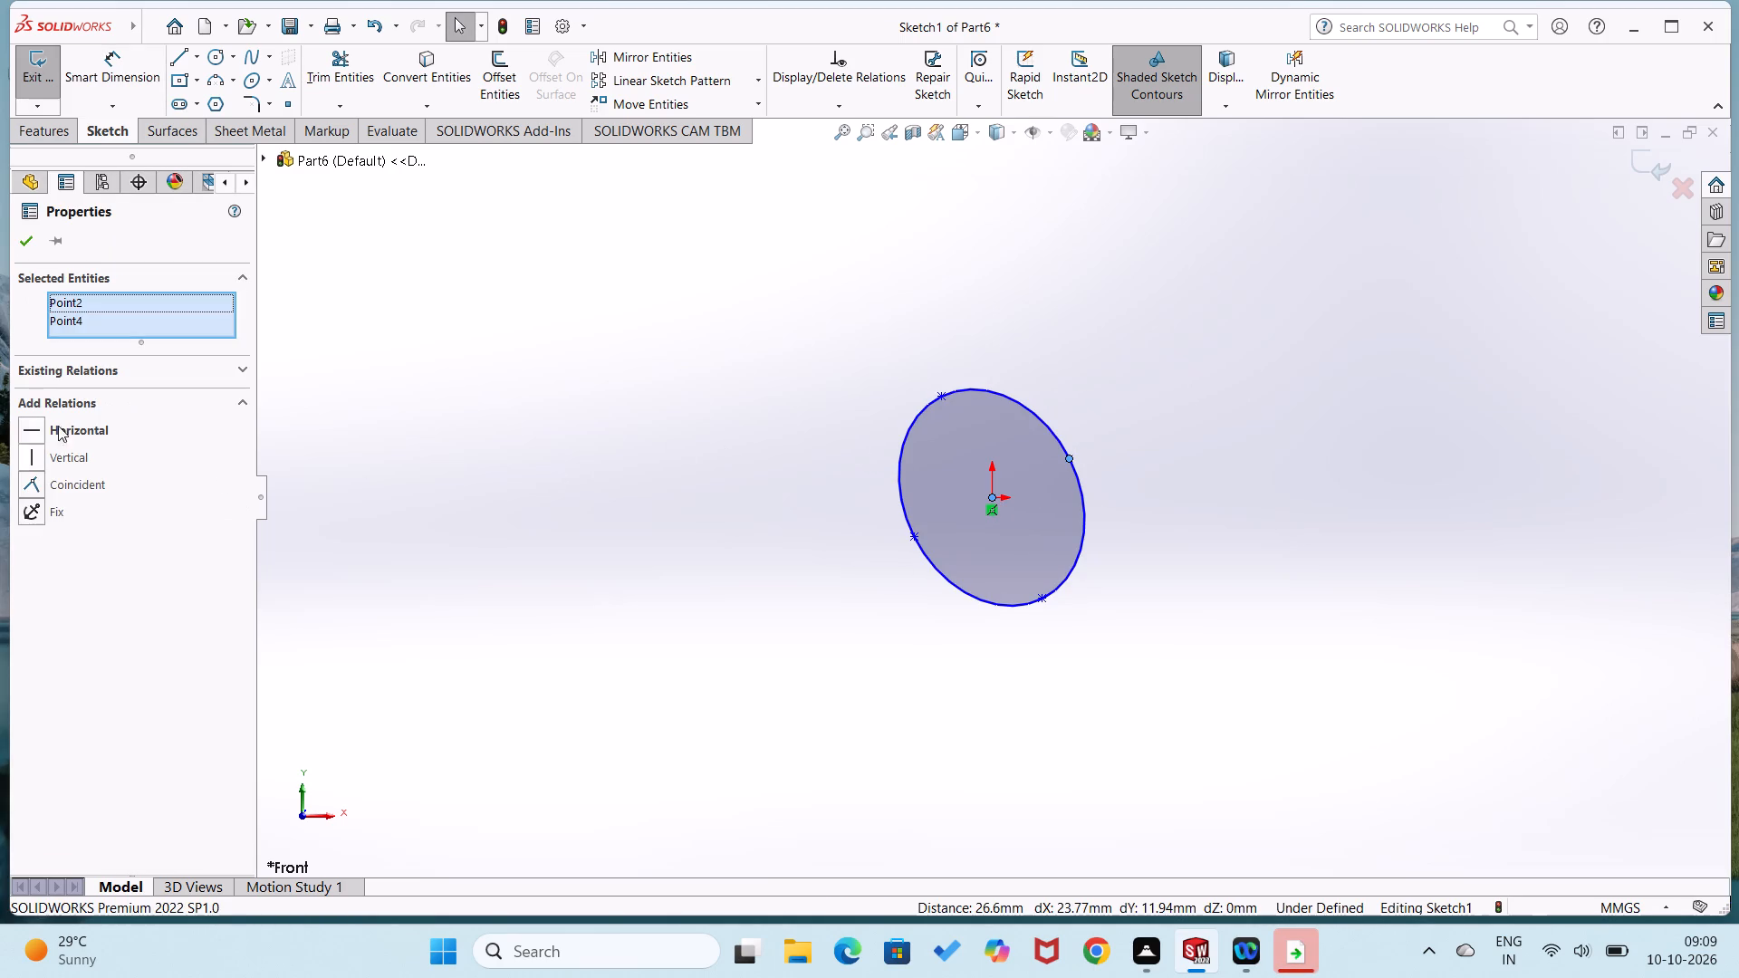
pyautogui.click(25, 451)
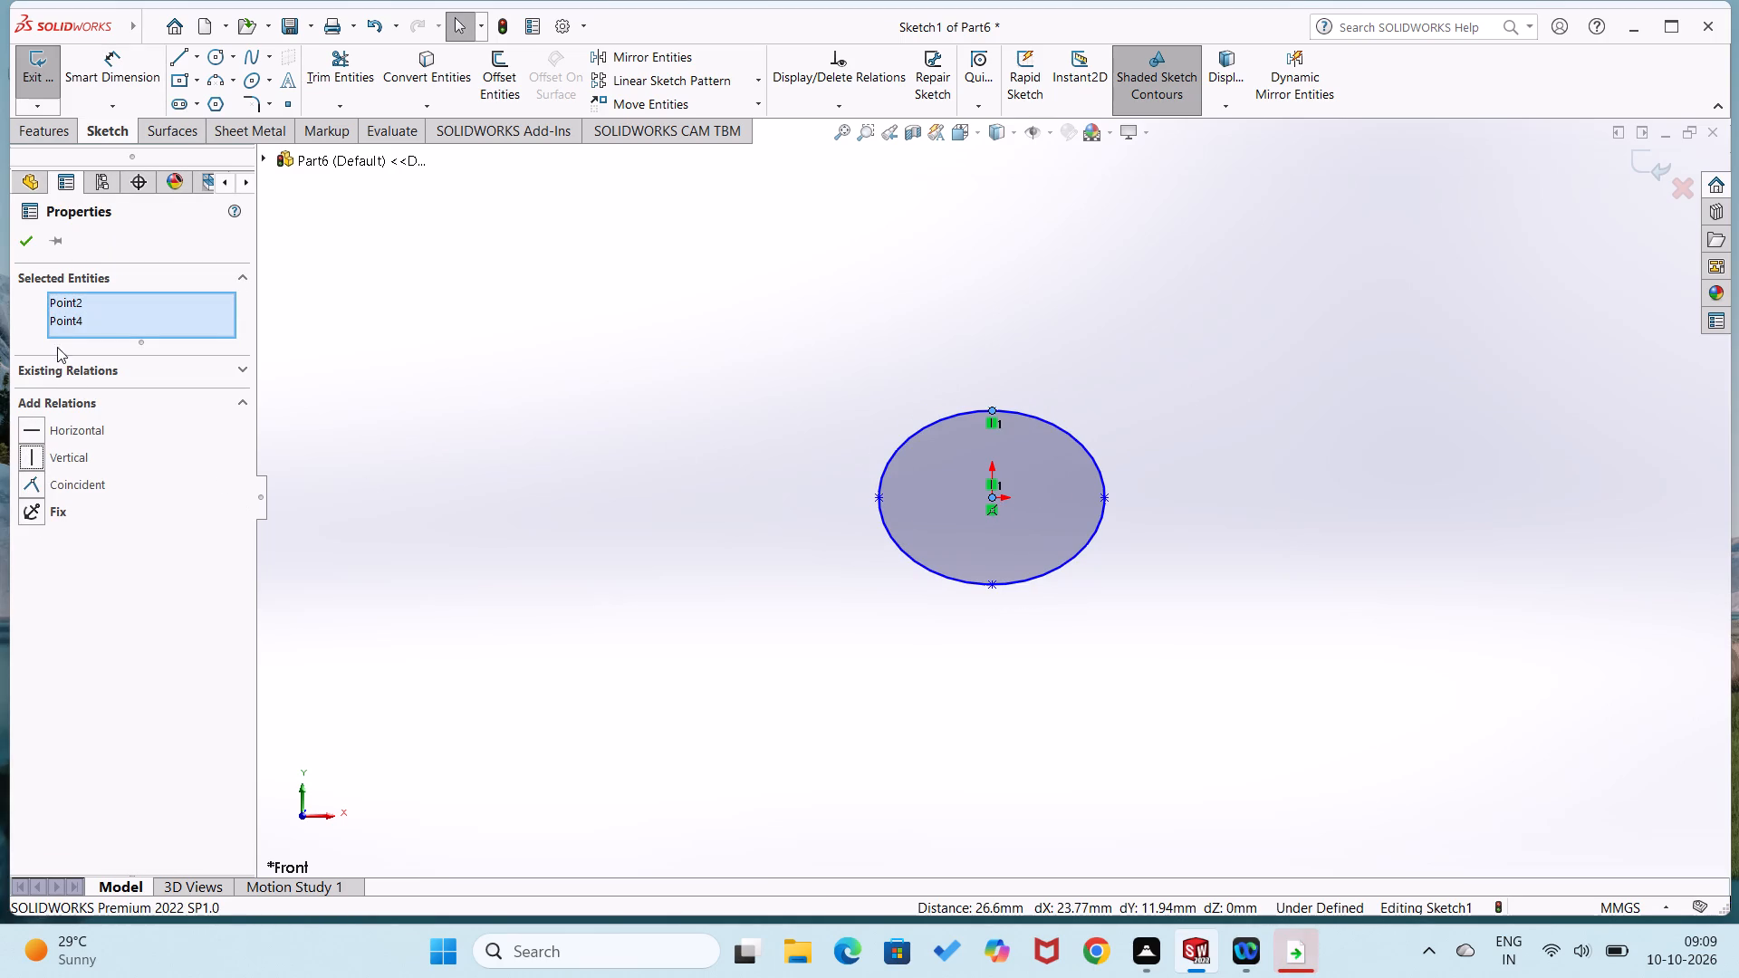
pyautogui.click(26, 244)
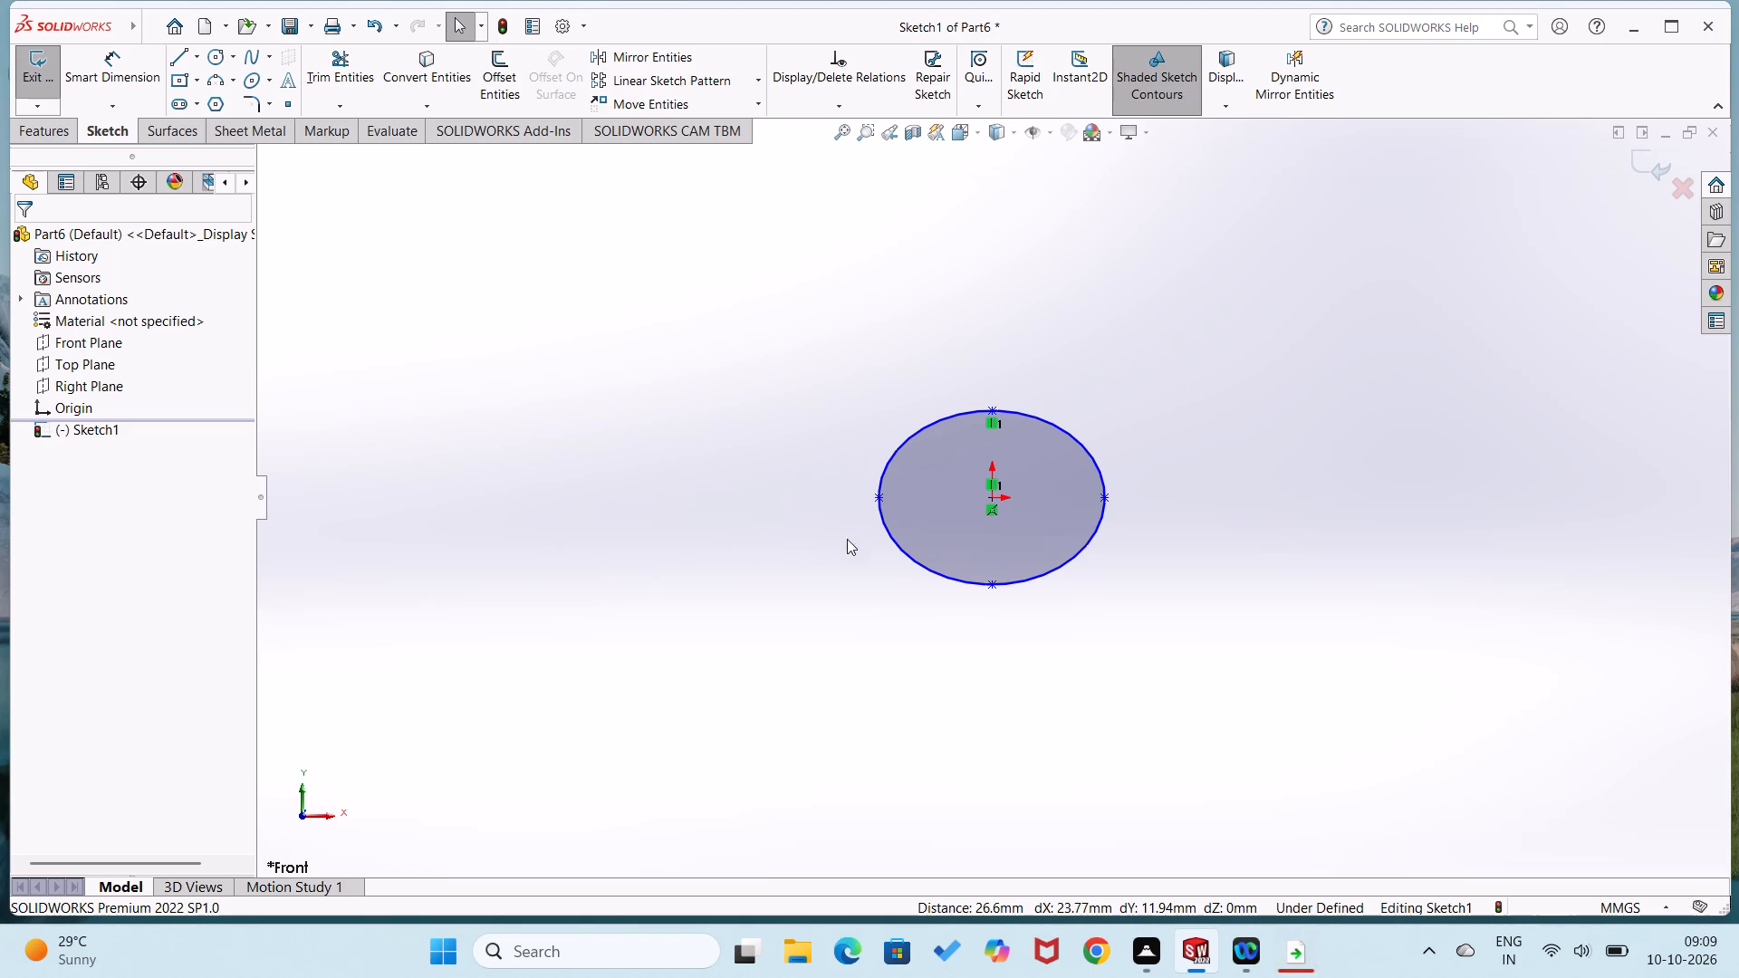
# Dimension the vertical distance between the ellipse's lower and upper axis points as 200 mm.
pyautogui.moveTo(860, 705); pyautogui.dragTo(777, 434, button='right')
pyautogui.click(994, 590)
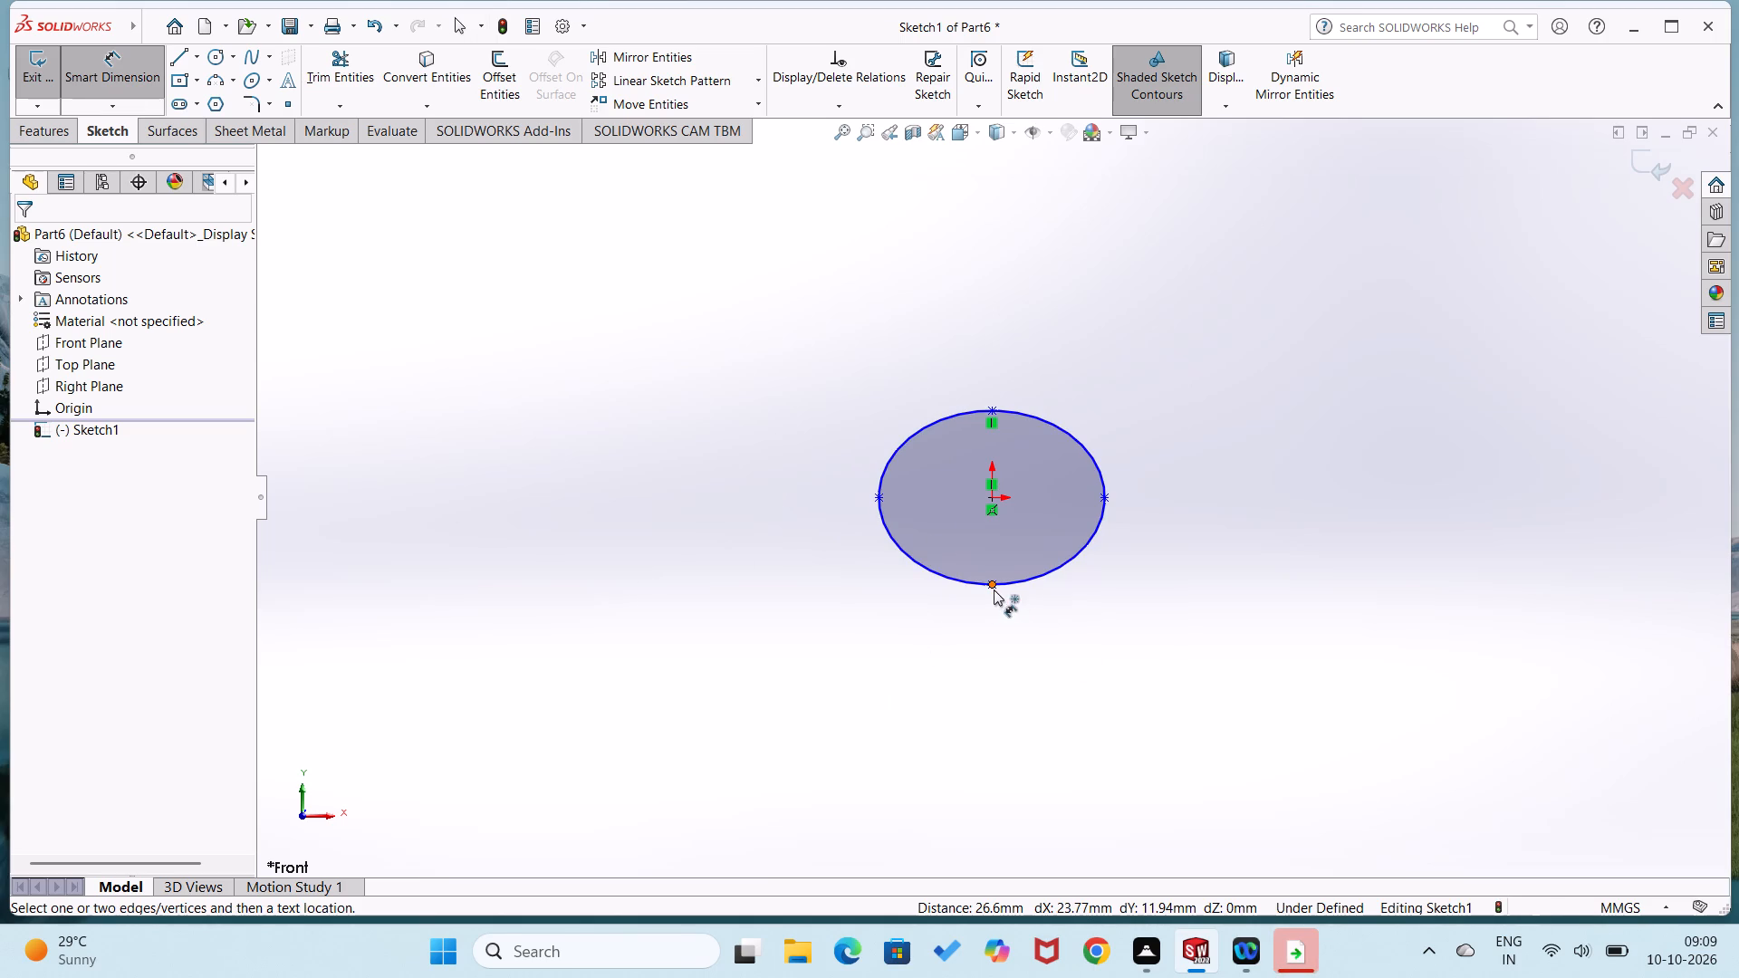
pyautogui.click(994, 411)
pyautogui.click(806, 455)
pyautogui.write('200')
pyautogui.press('Return')
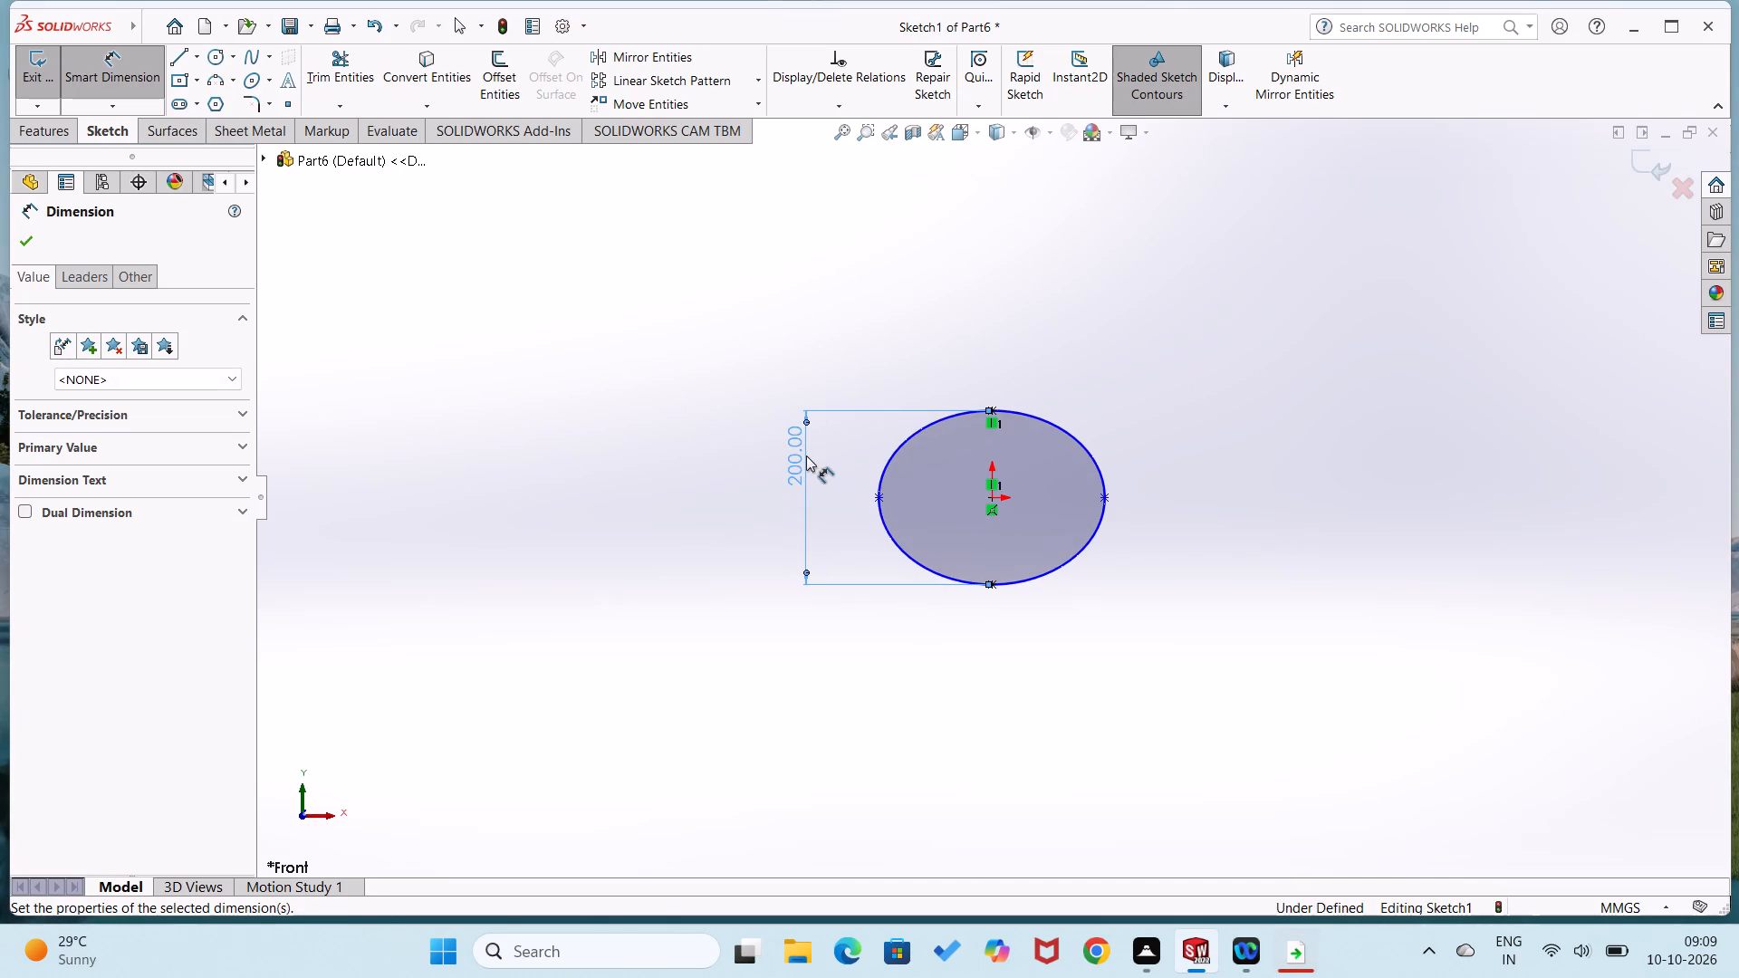
pyautogui.click(706, 554)
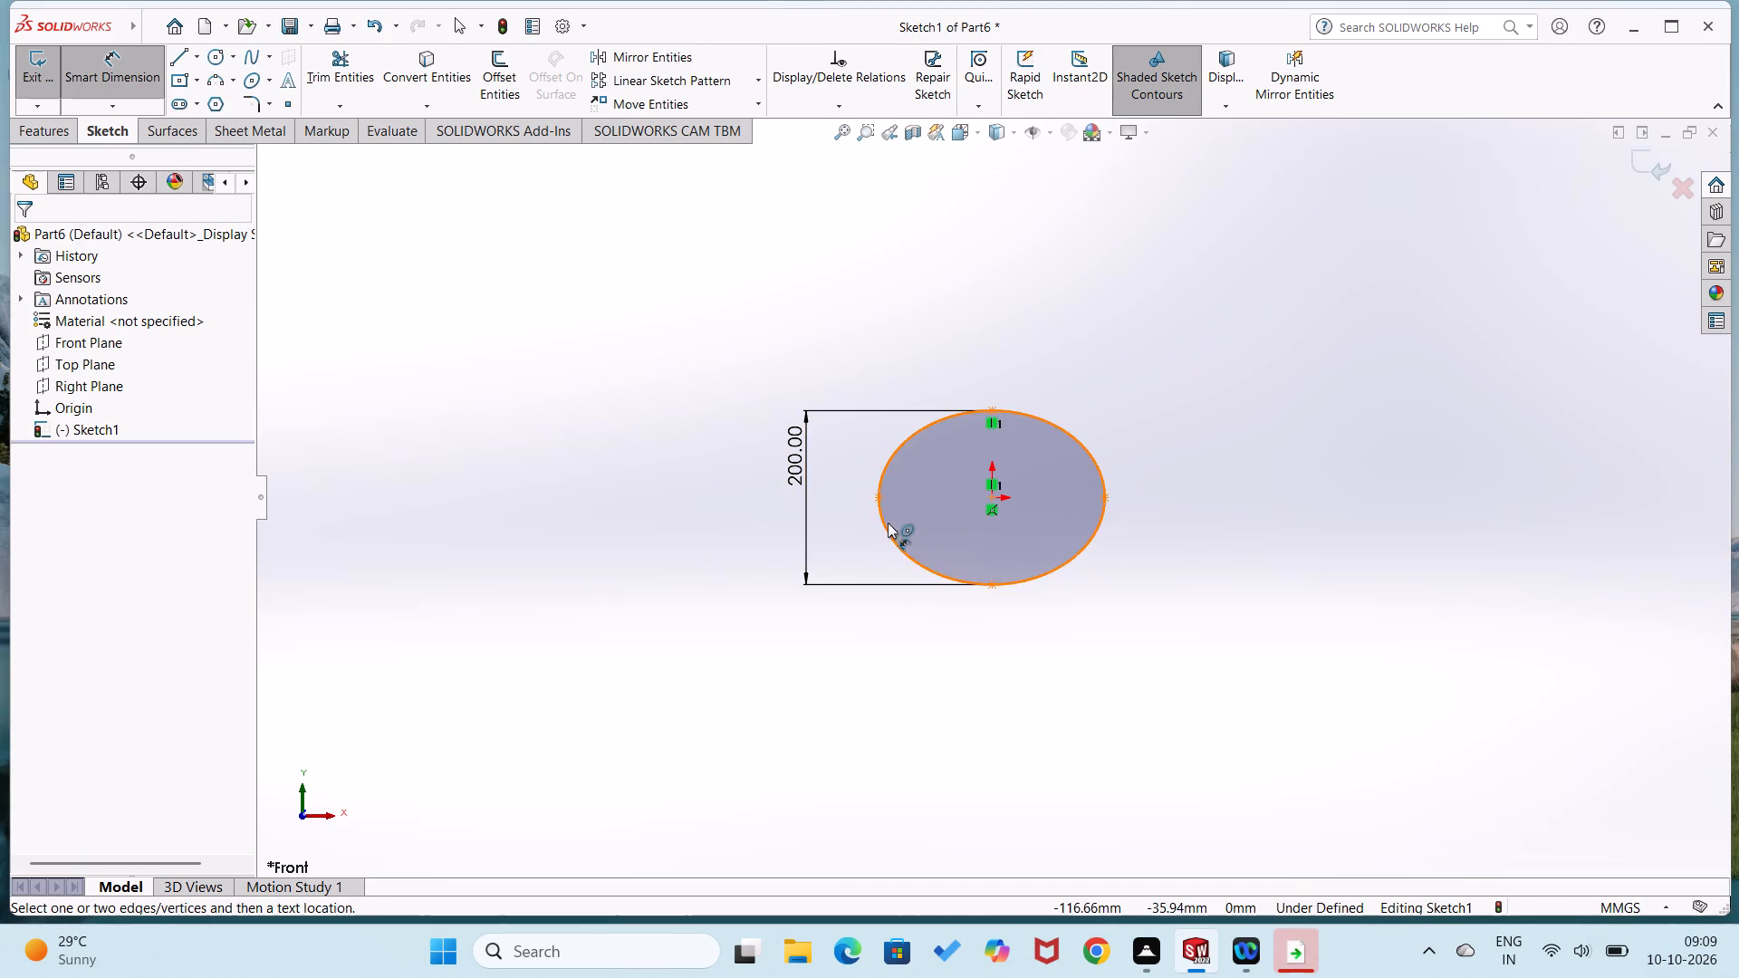
# Dimension the horizontal distance between the ellipse's two side axis points as 300 mm.
pyautogui.click(880, 498)
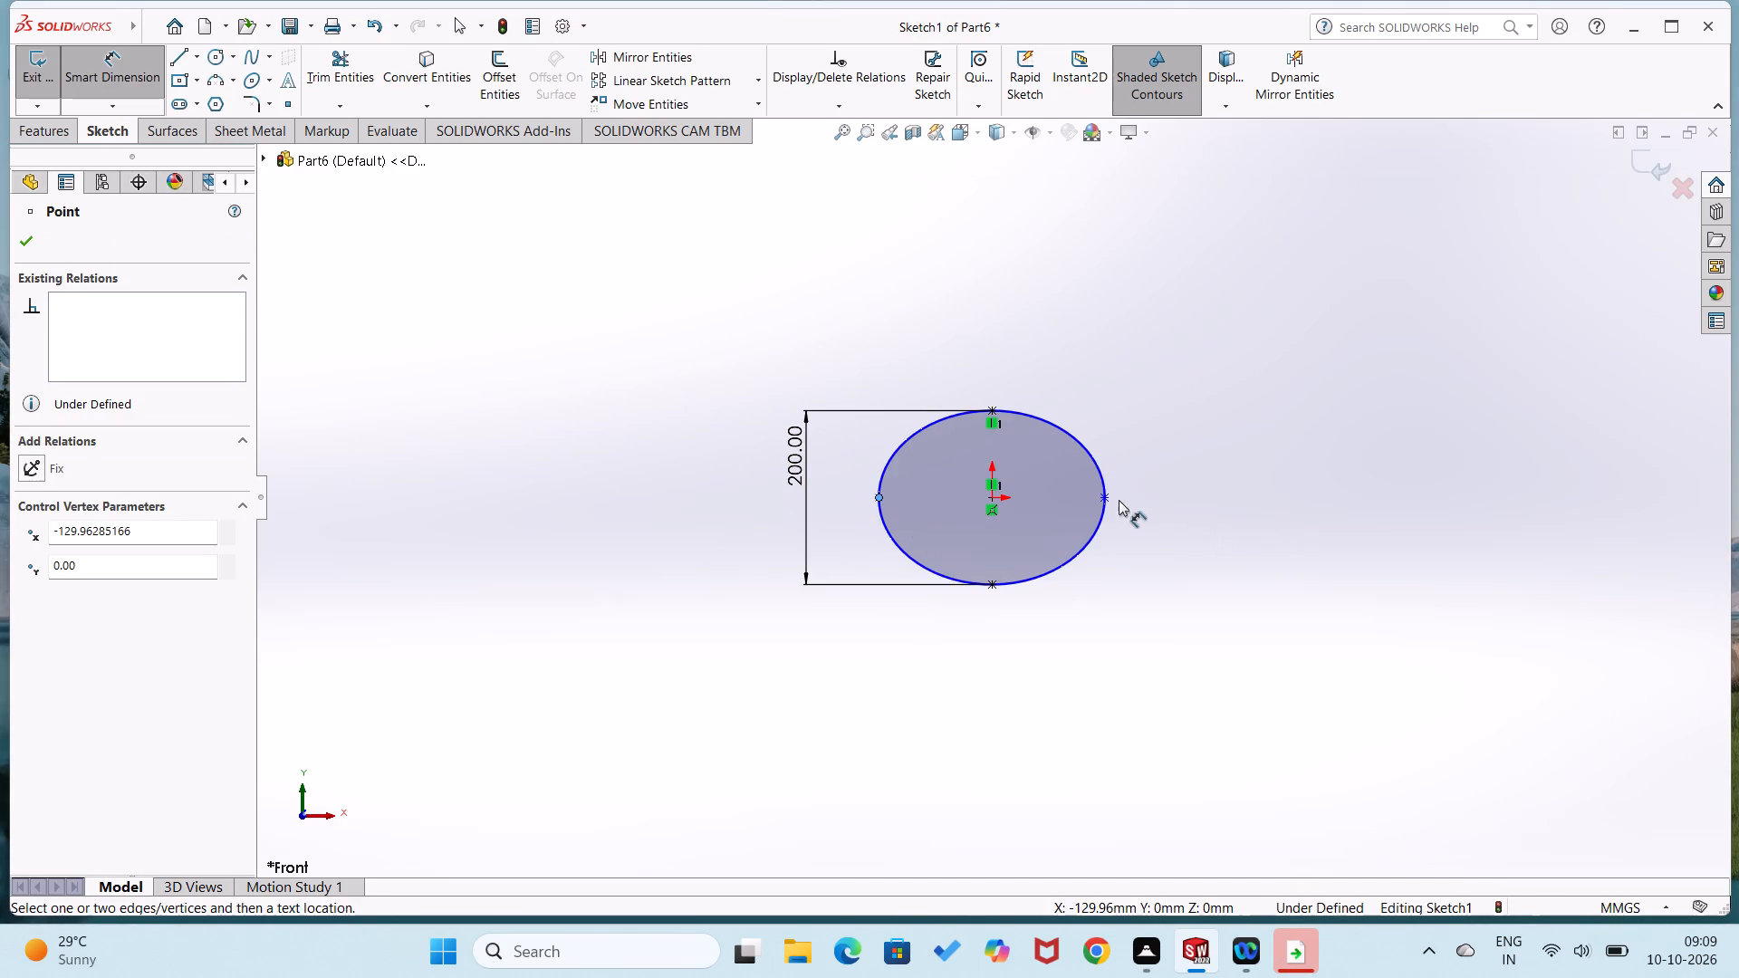
pyautogui.click(1108, 497)
pyautogui.click(1034, 629)
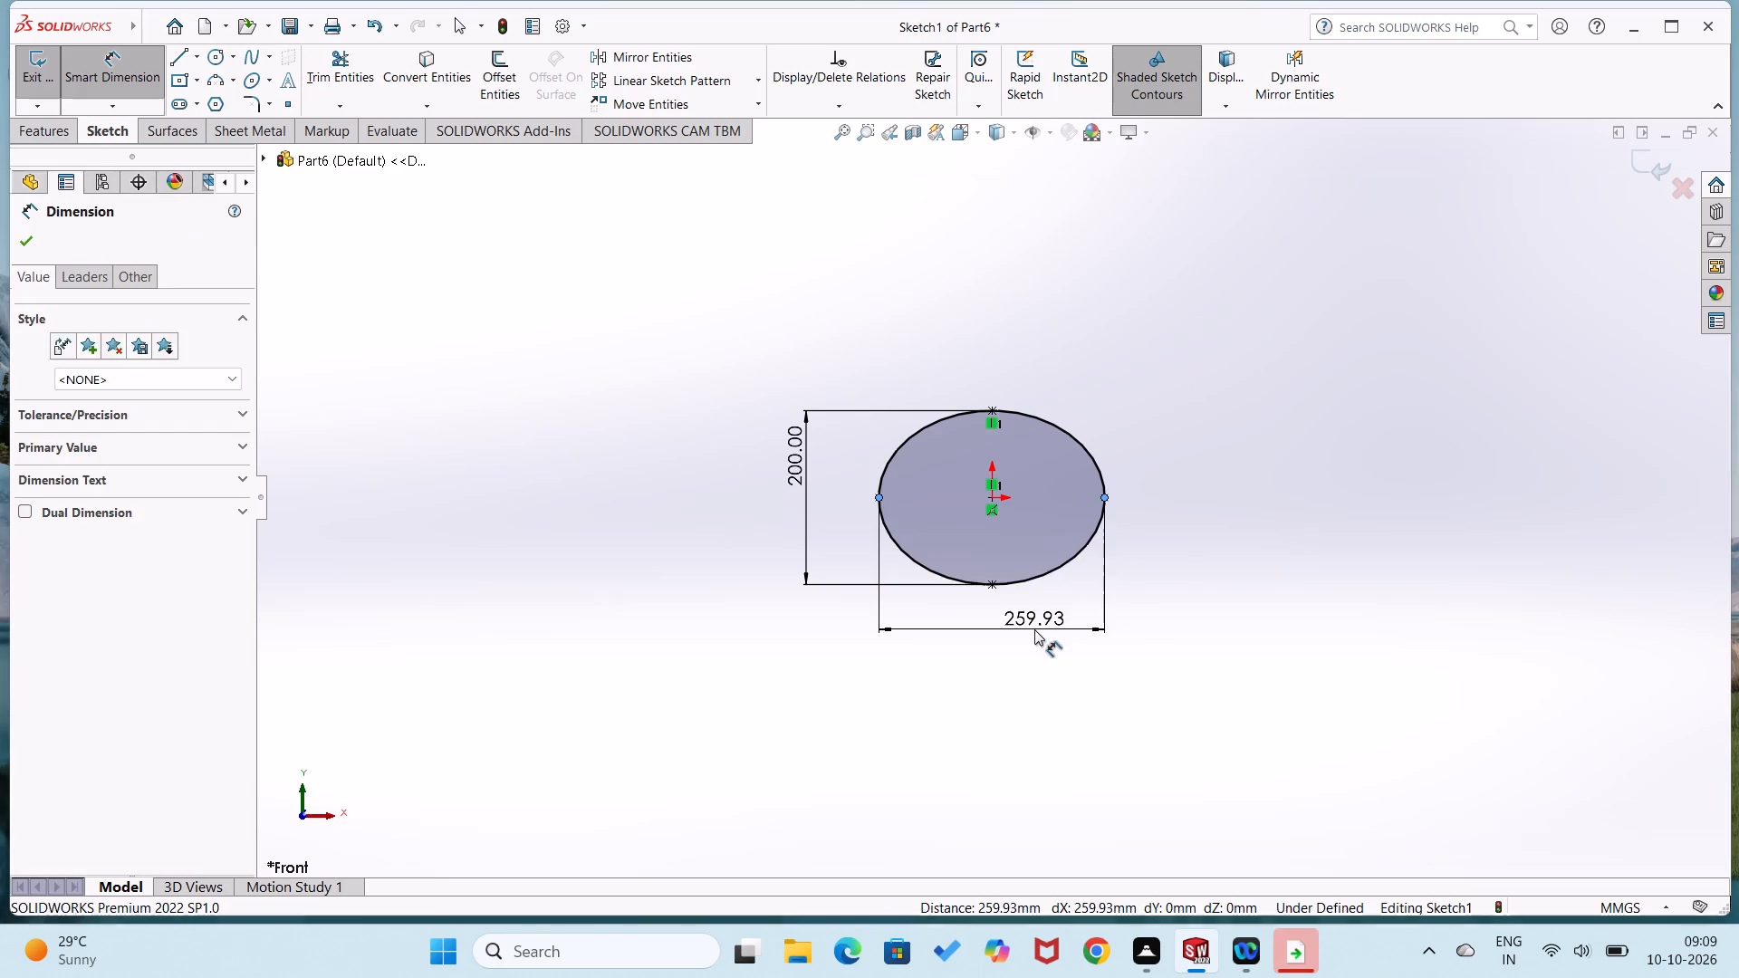
pyautogui.write('300')
pyautogui.press('Return')
pyautogui.click(1118, 717)
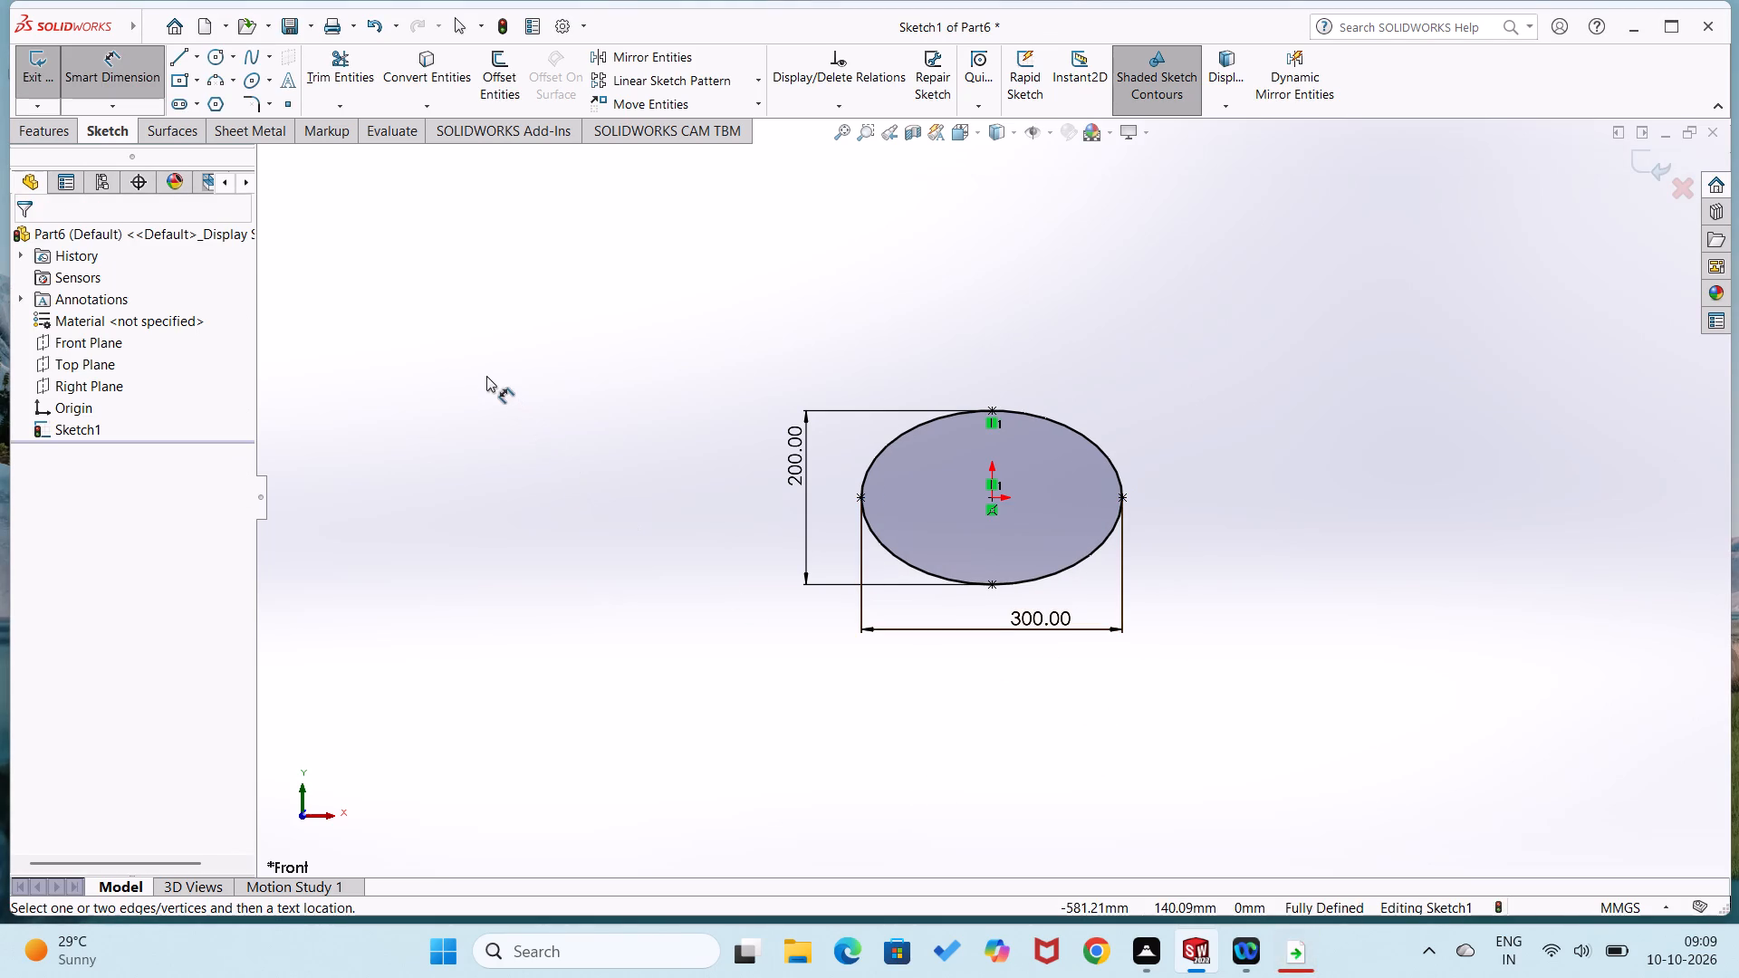
# Sketch a second, slightly tilted ellipse inside the first, centred on the origin, with radii of about 84.6 mm and 74.5 mm.
pyautogui.click(245, 84)
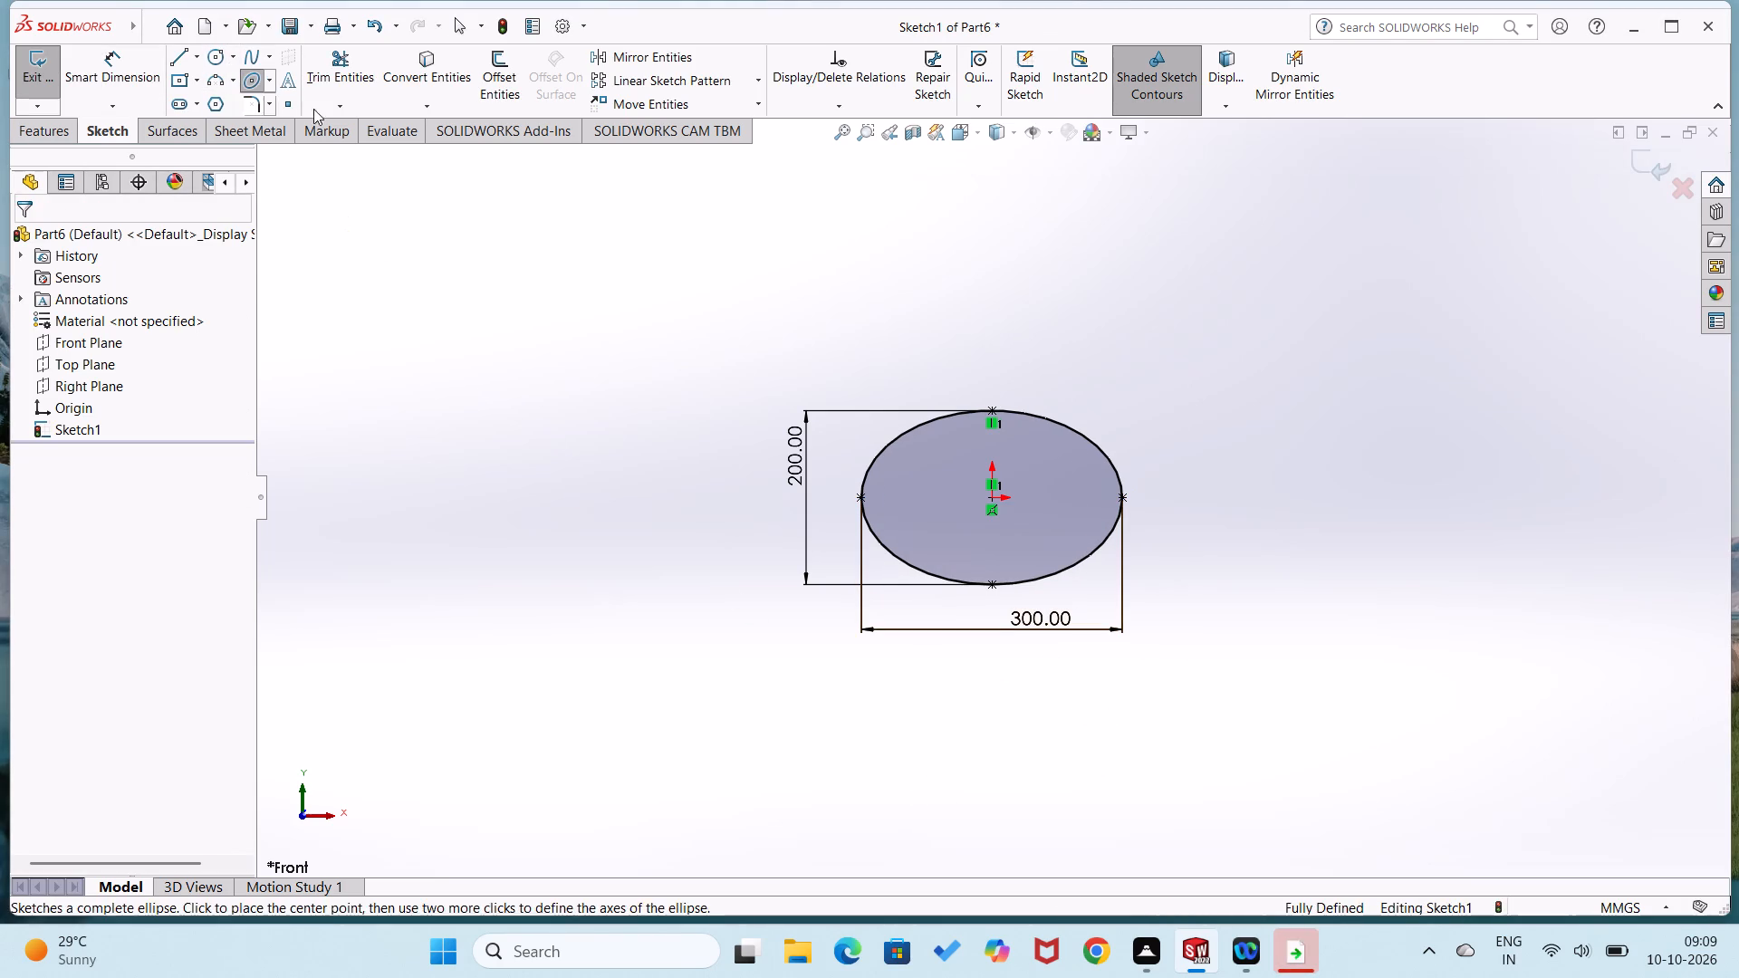
pyautogui.click(994, 499)
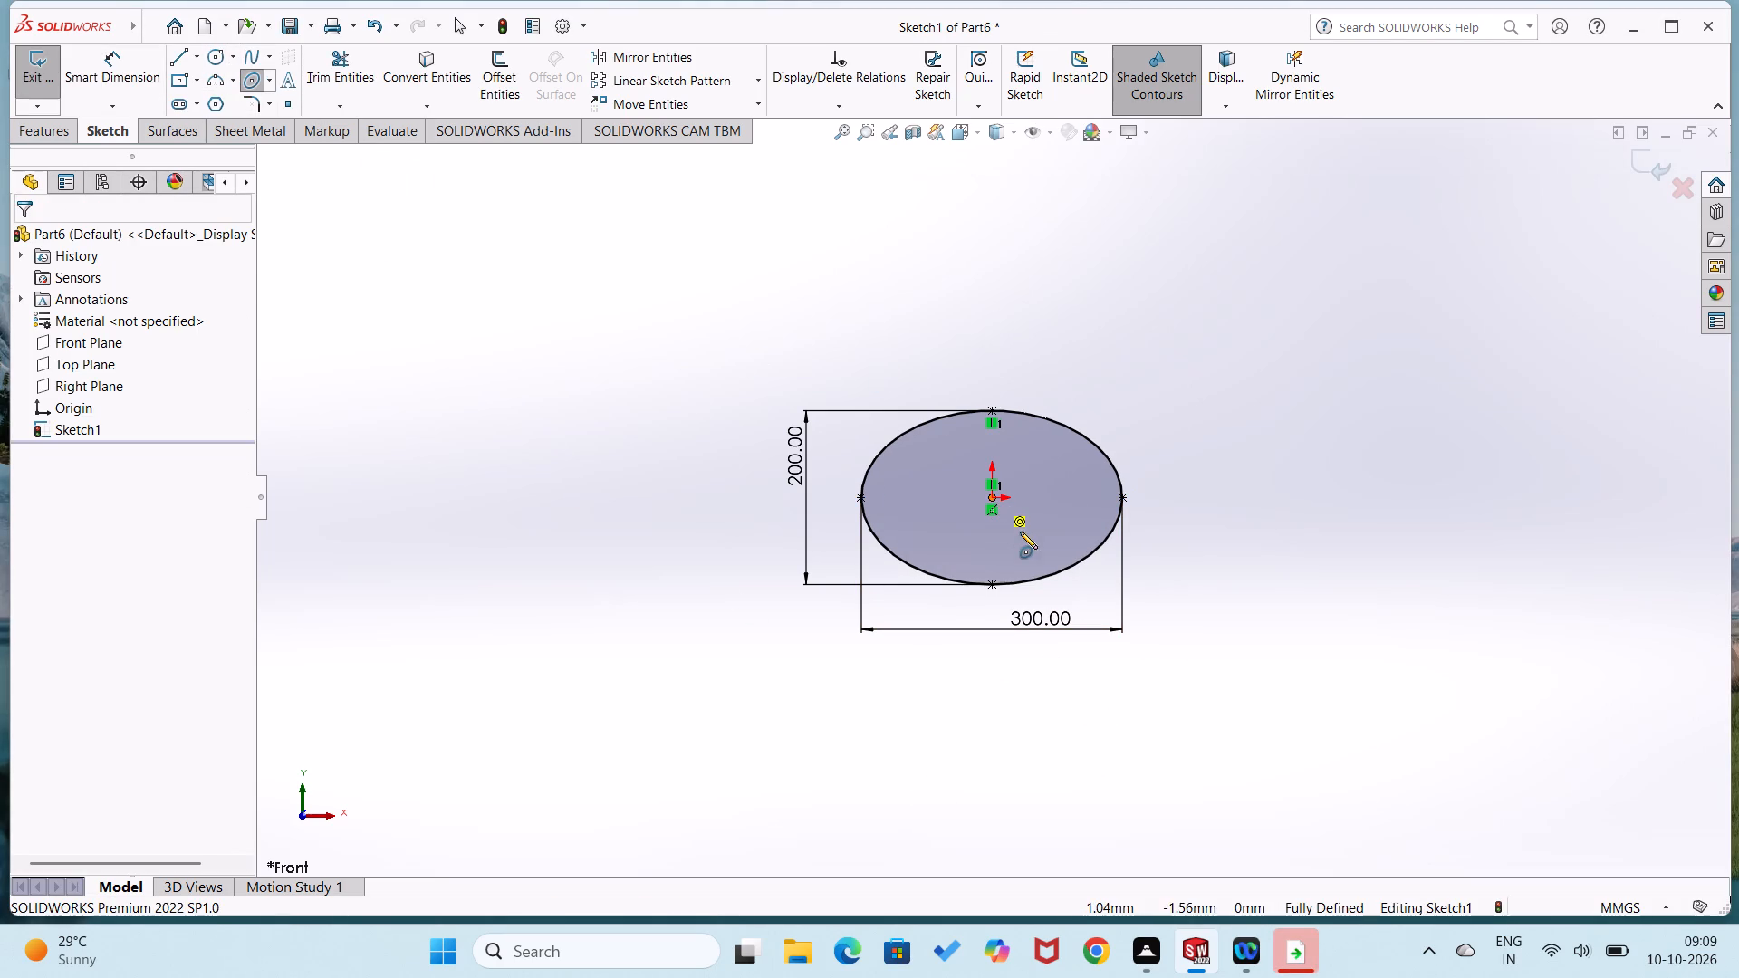
pyautogui.click(1058, 530)
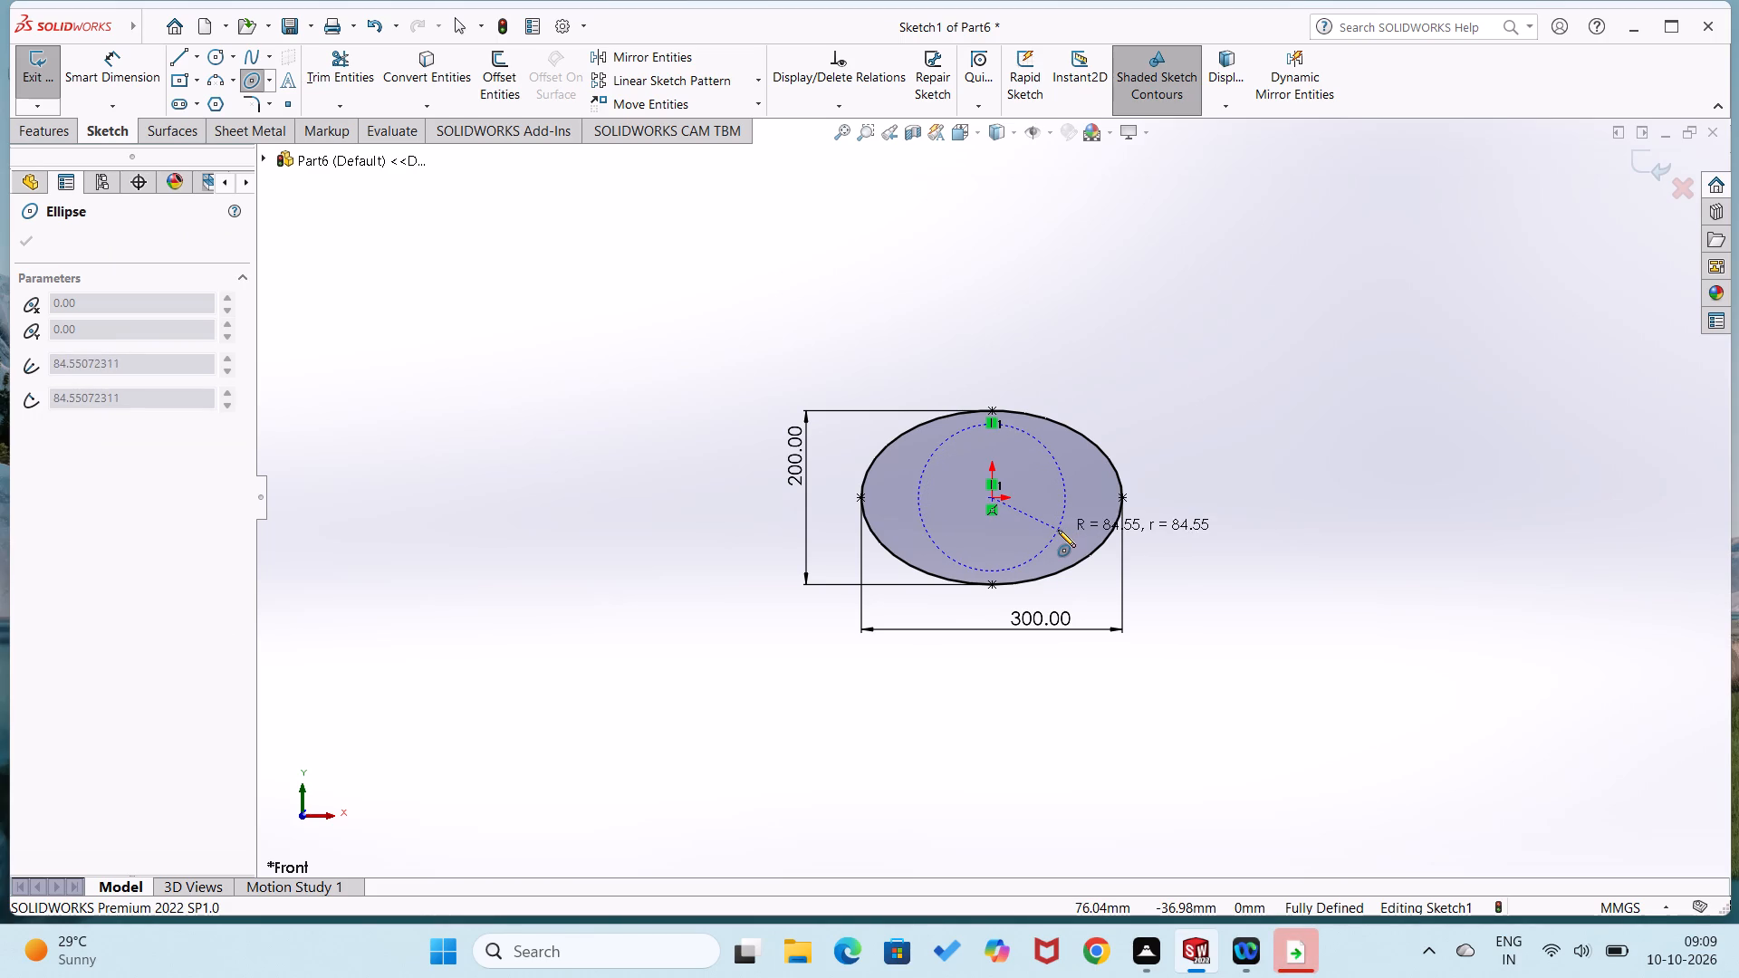
pyautogui.click(997, 572)
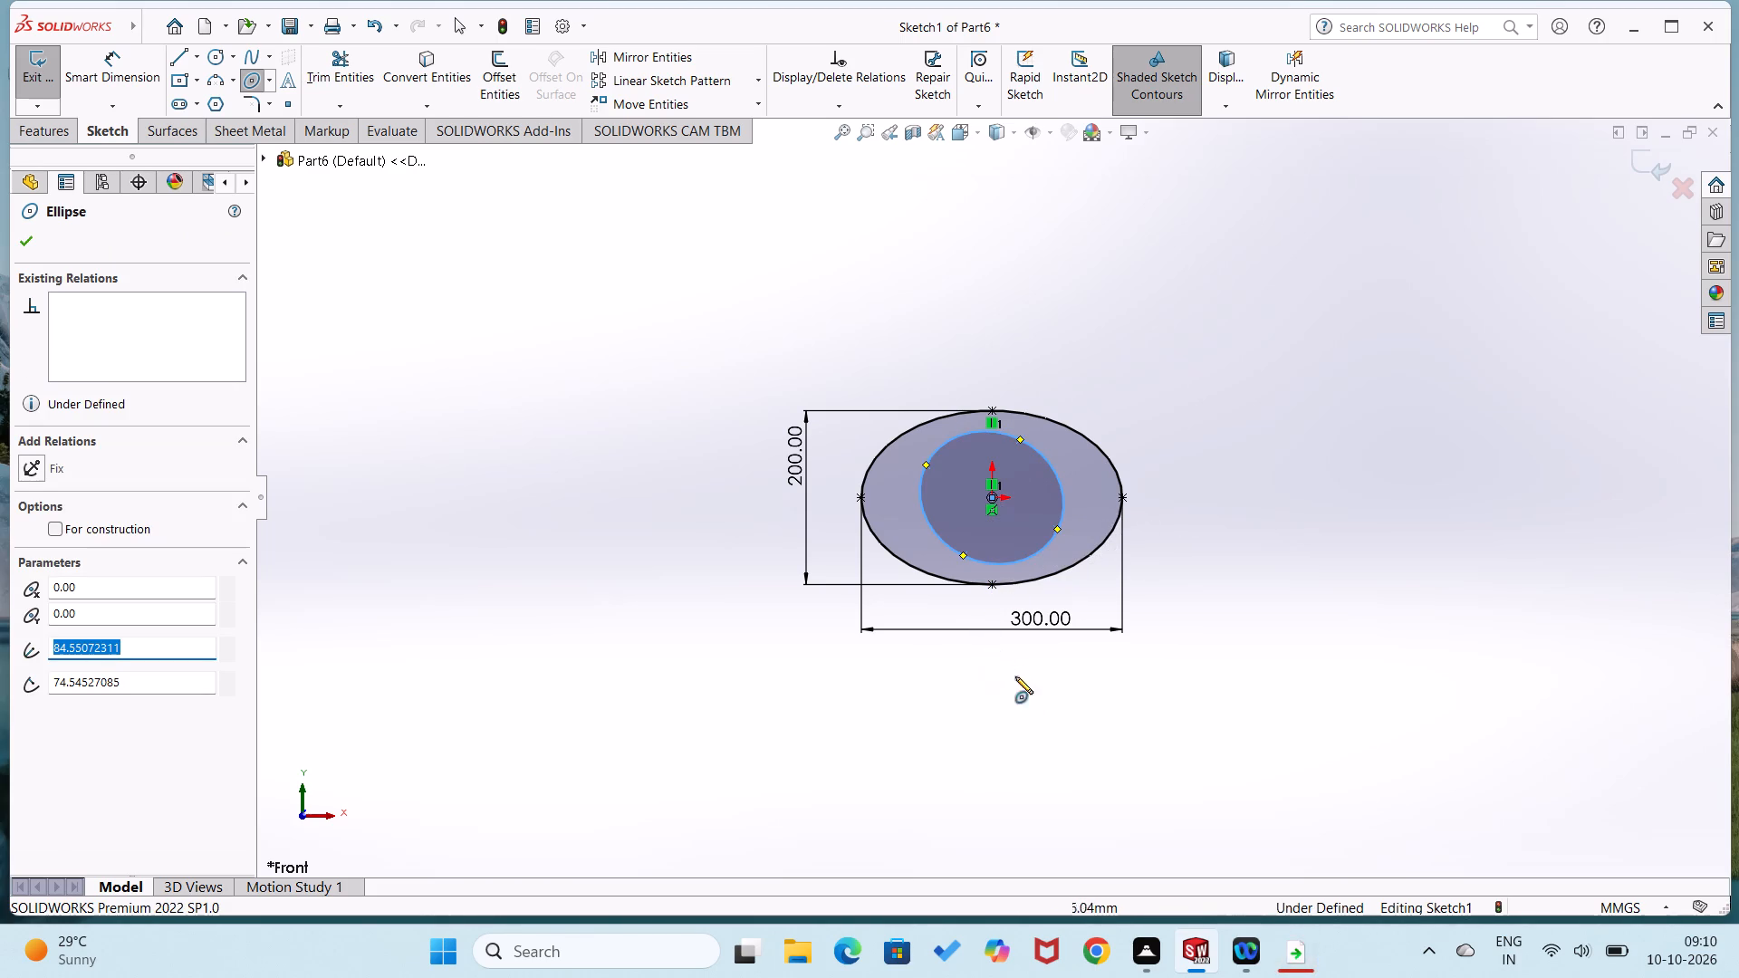
pyautogui.moveTo(1067, 693); pyautogui.dragTo(1253, 513, button='right')
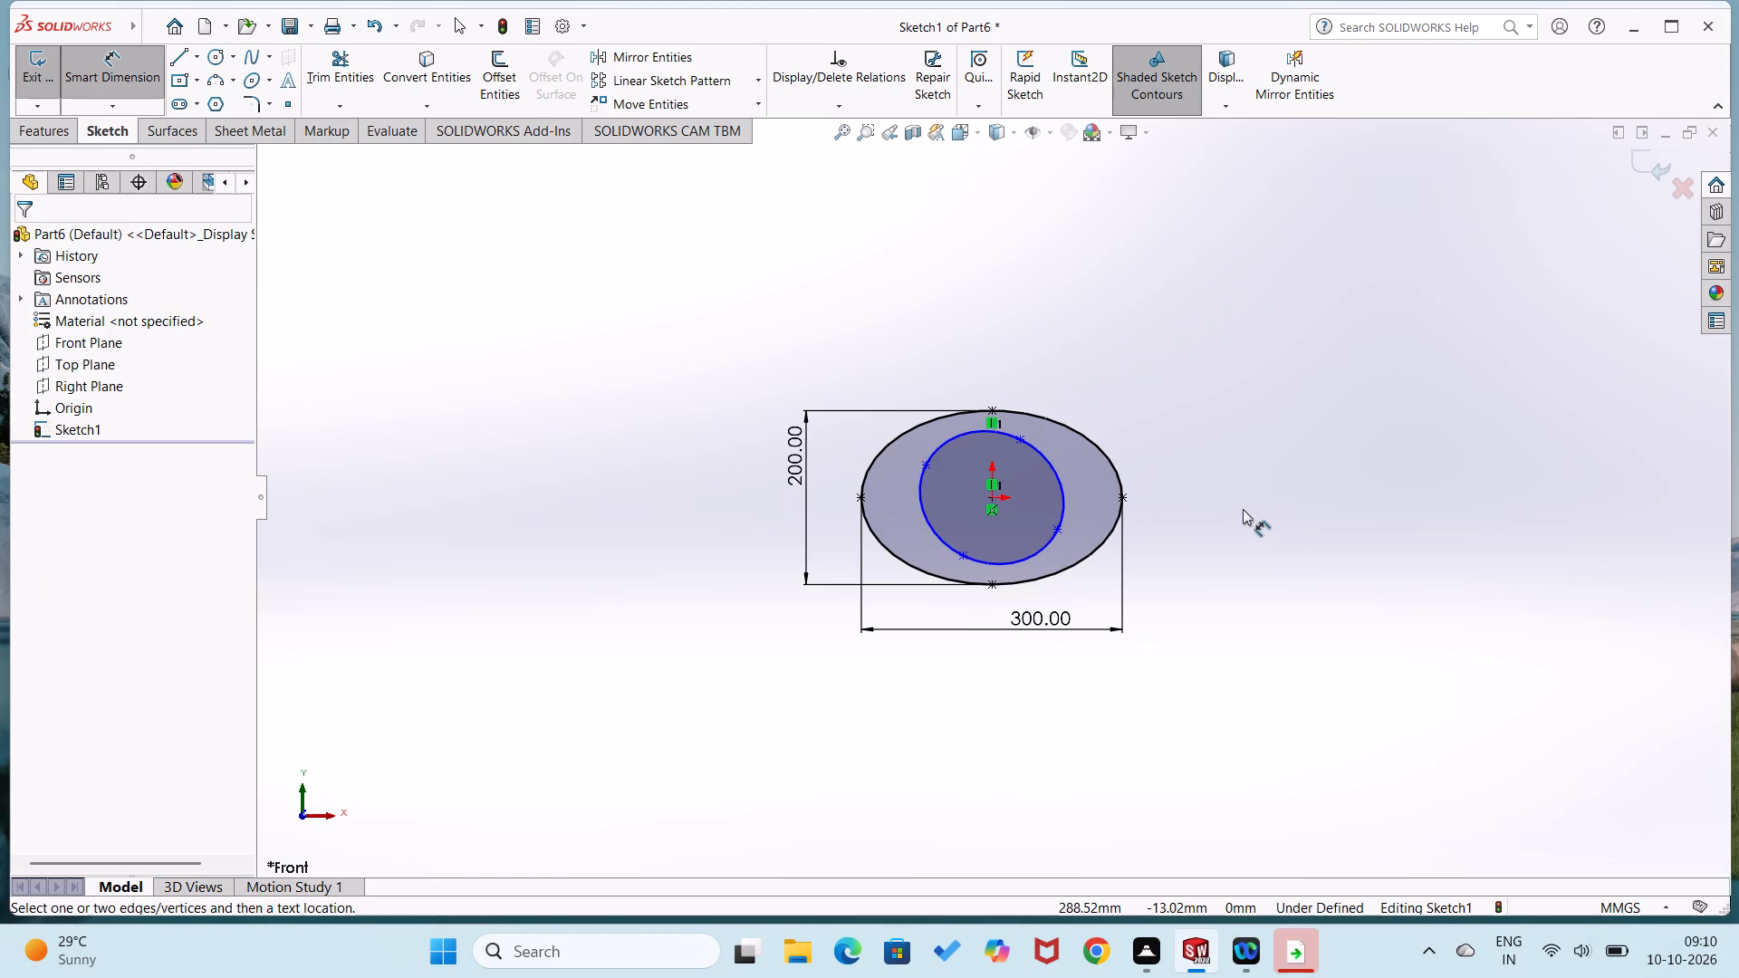
pyautogui.press('Escape')
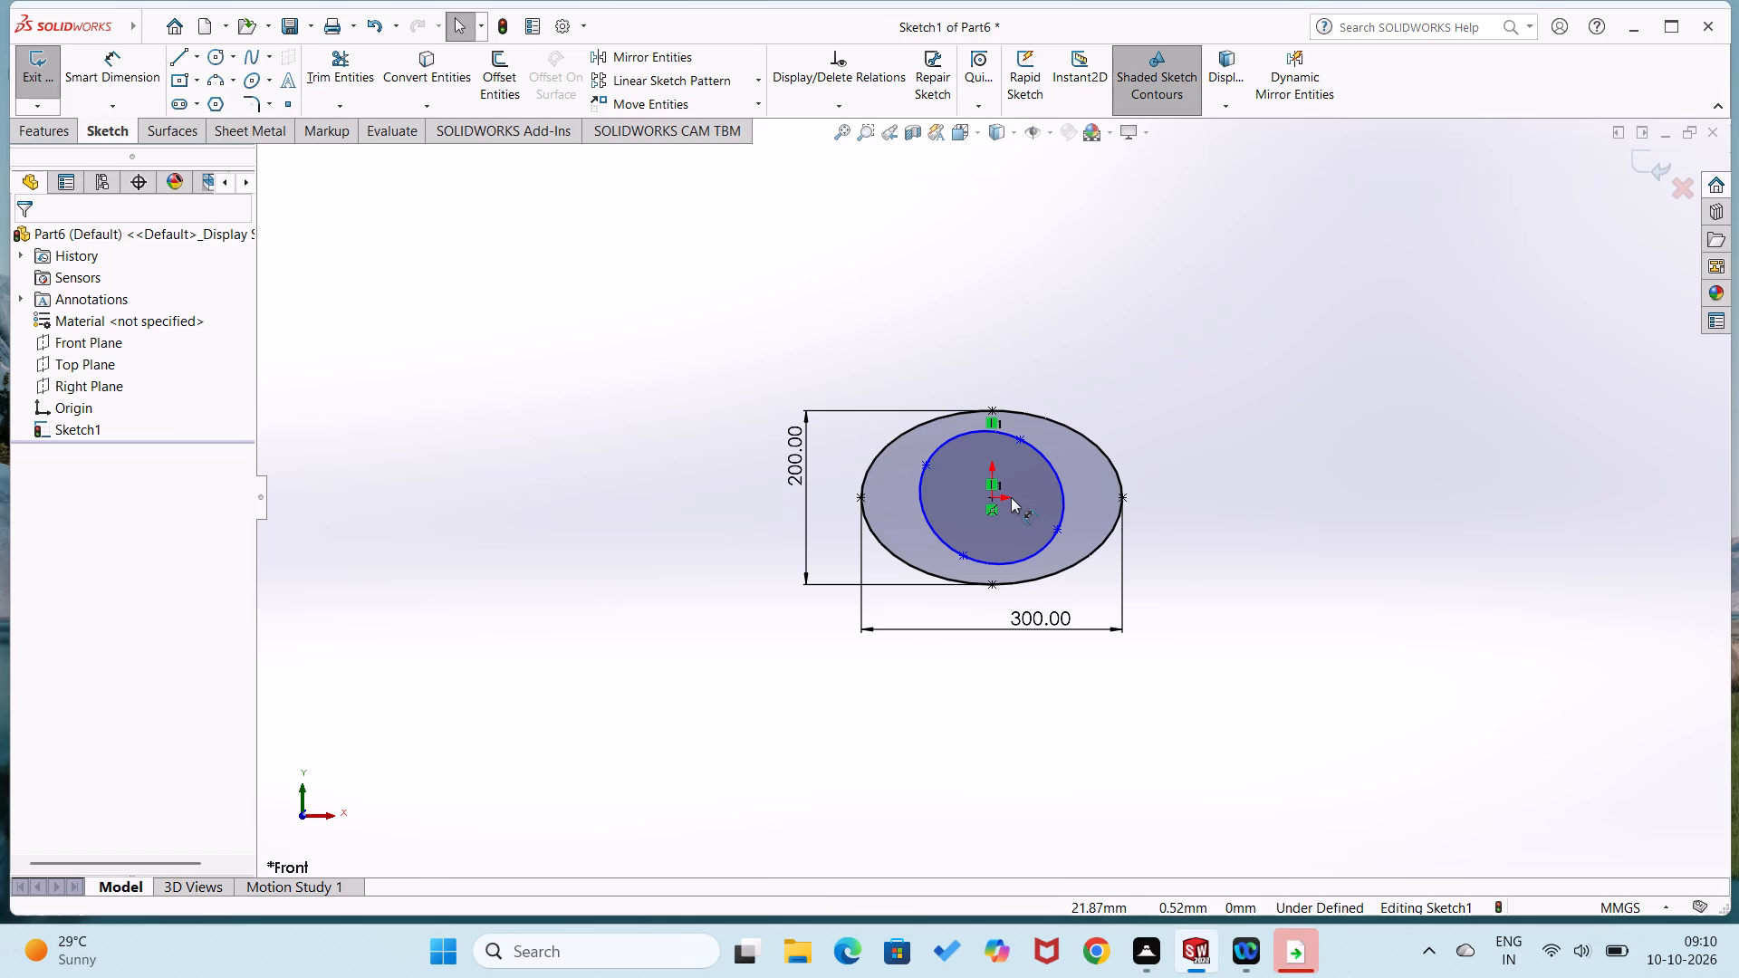
pyautogui.press('Escape')
# Add a Vertical relation between the origin-centred point and the inner ellipse's upper axis point.
pyautogui.click(994, 502)
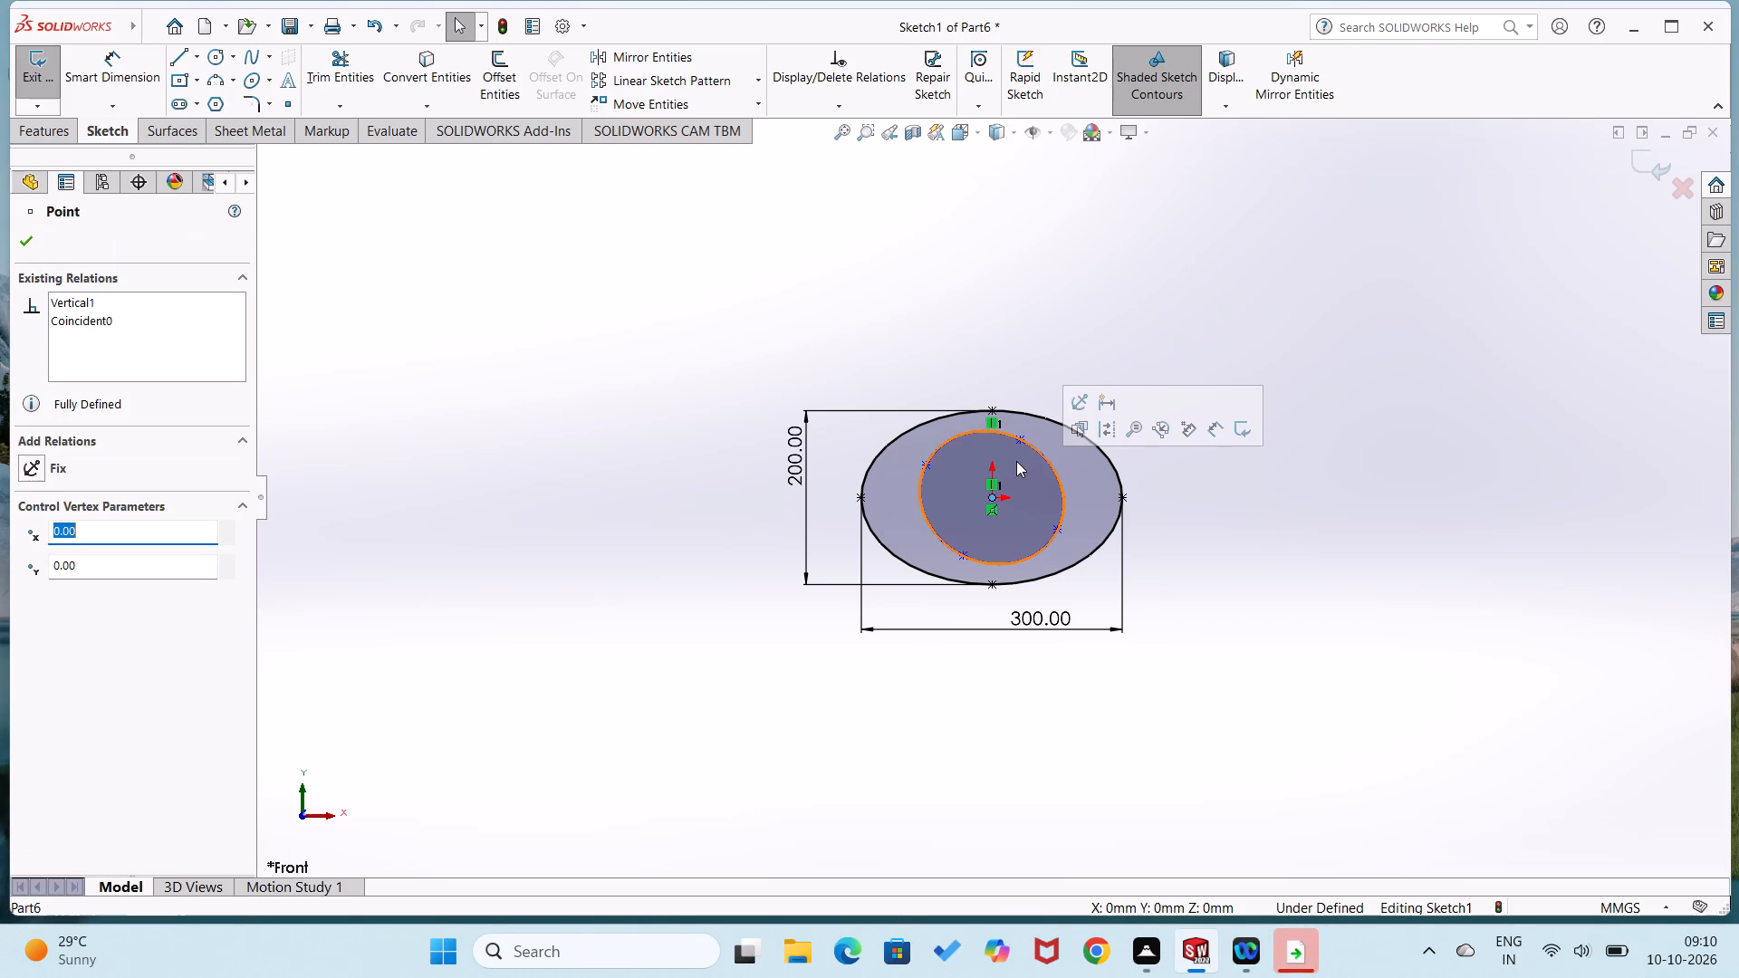
pyautogui.keyDown('ctrl'); pyautogui.click(1017, 442); pyautogui.keyUp('ctrl')
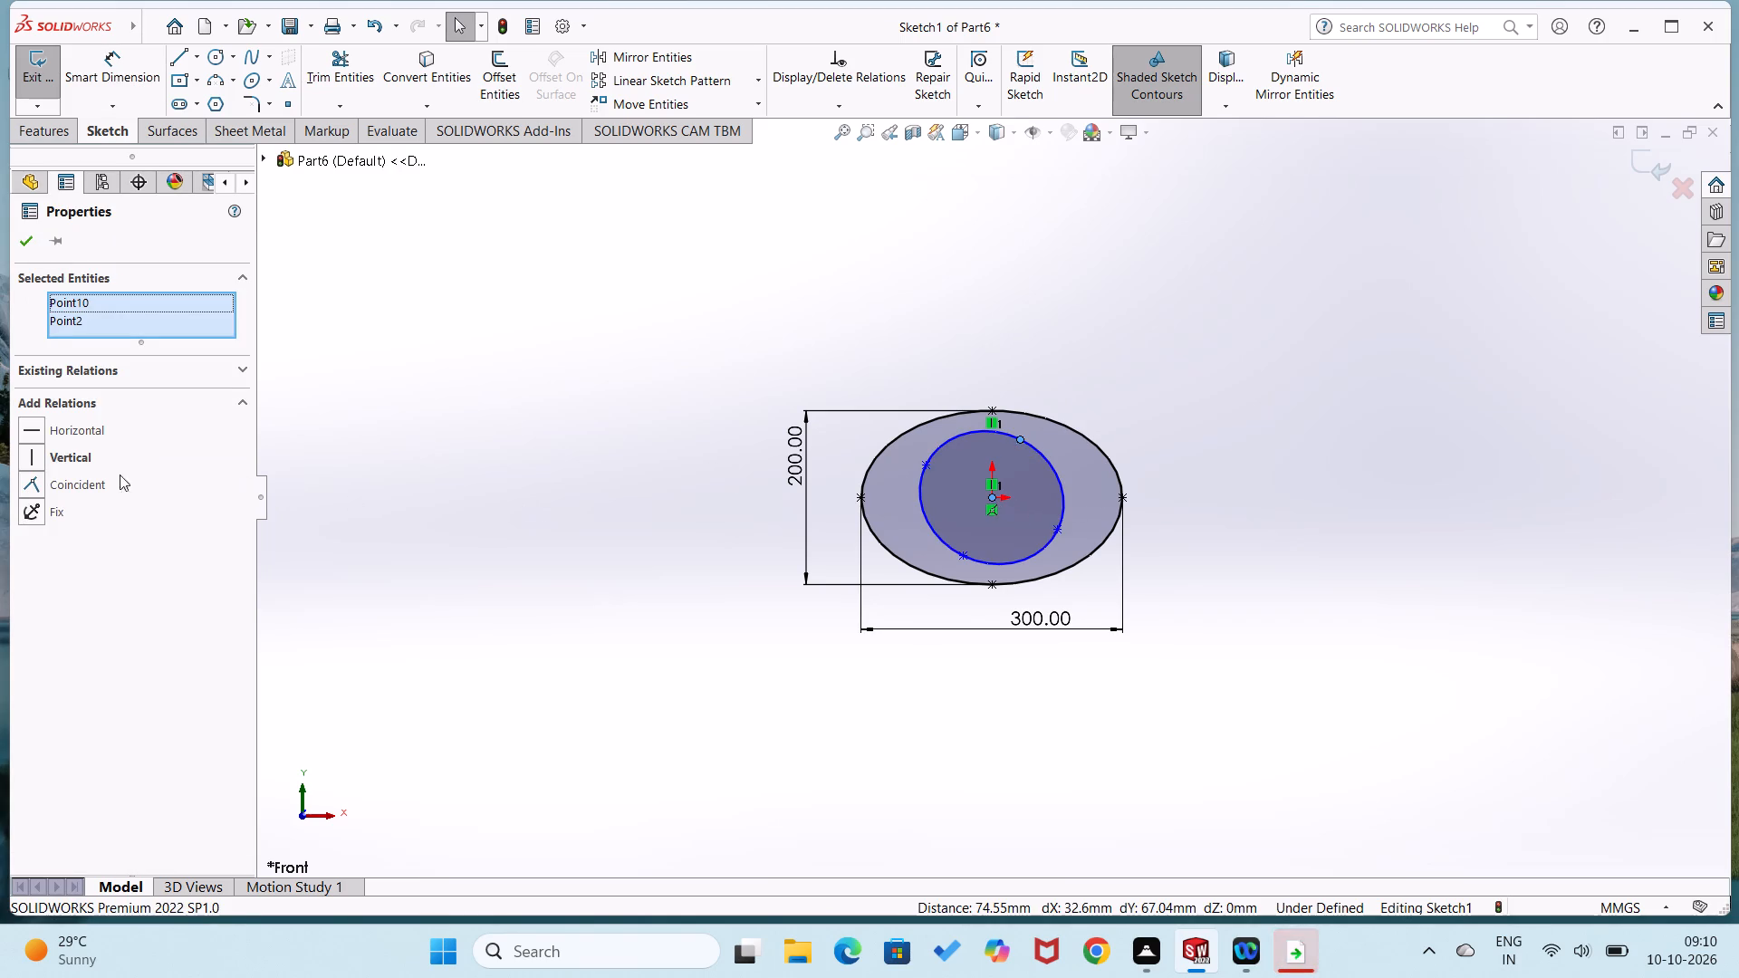
pyautogui.click(25, 446)
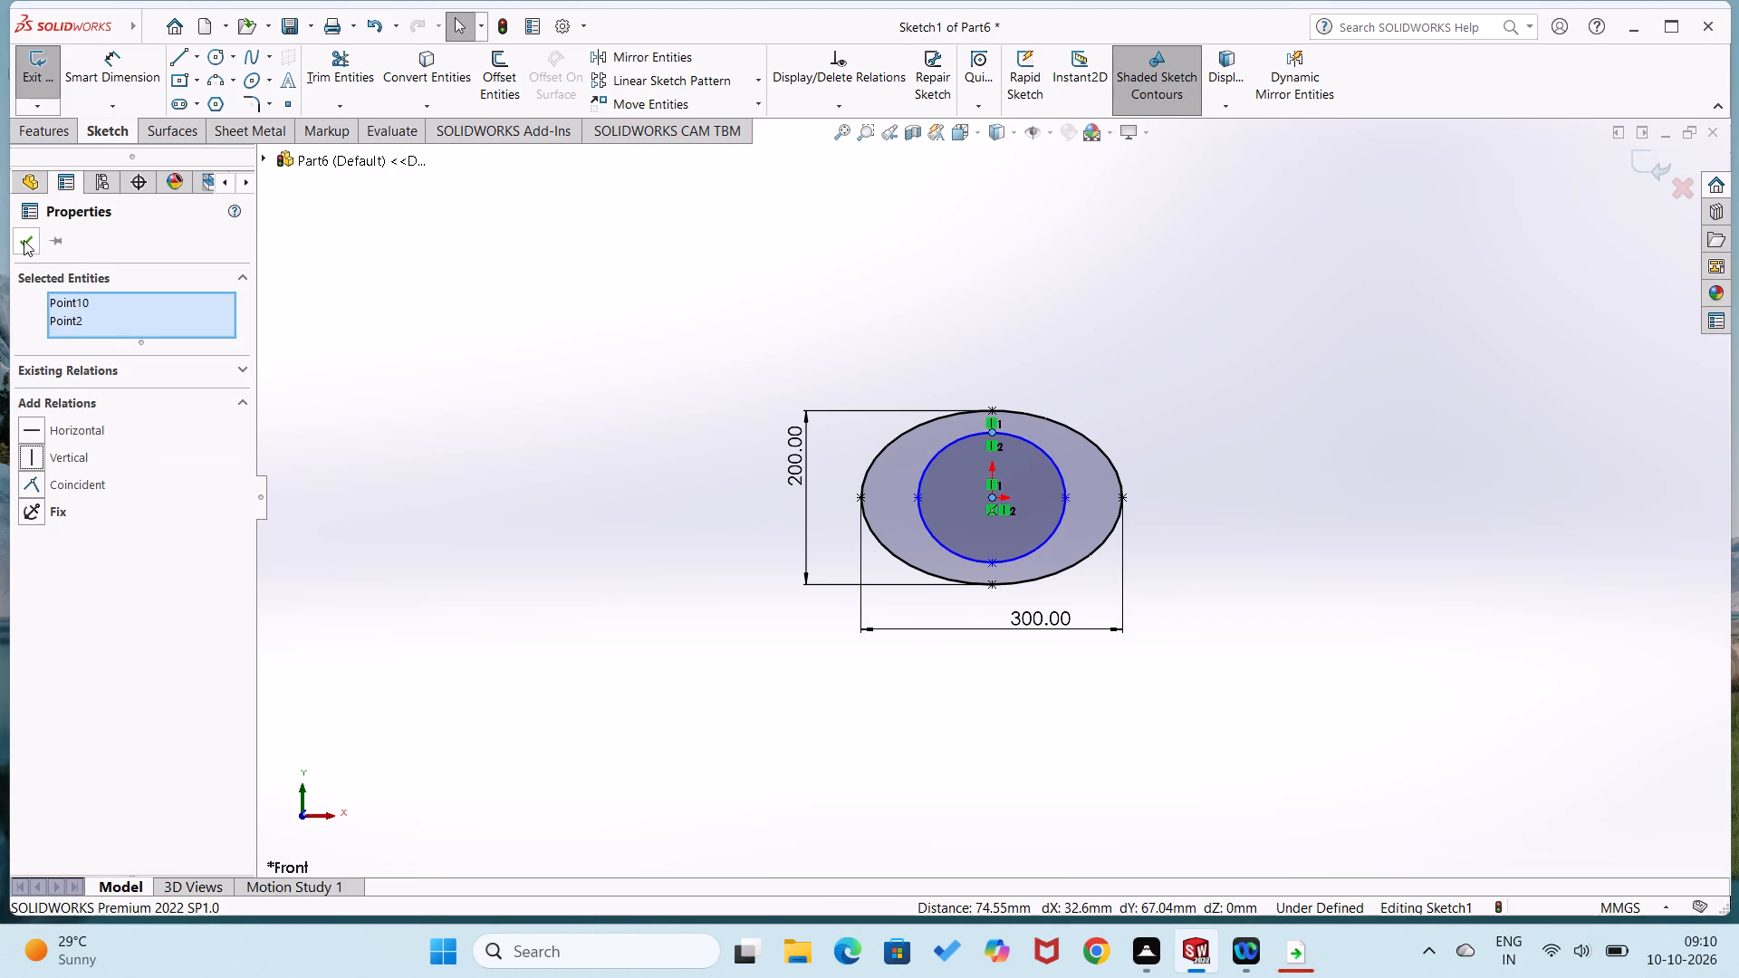
pyautogui.click(24, 239)
pyautogui.click(384, 464)
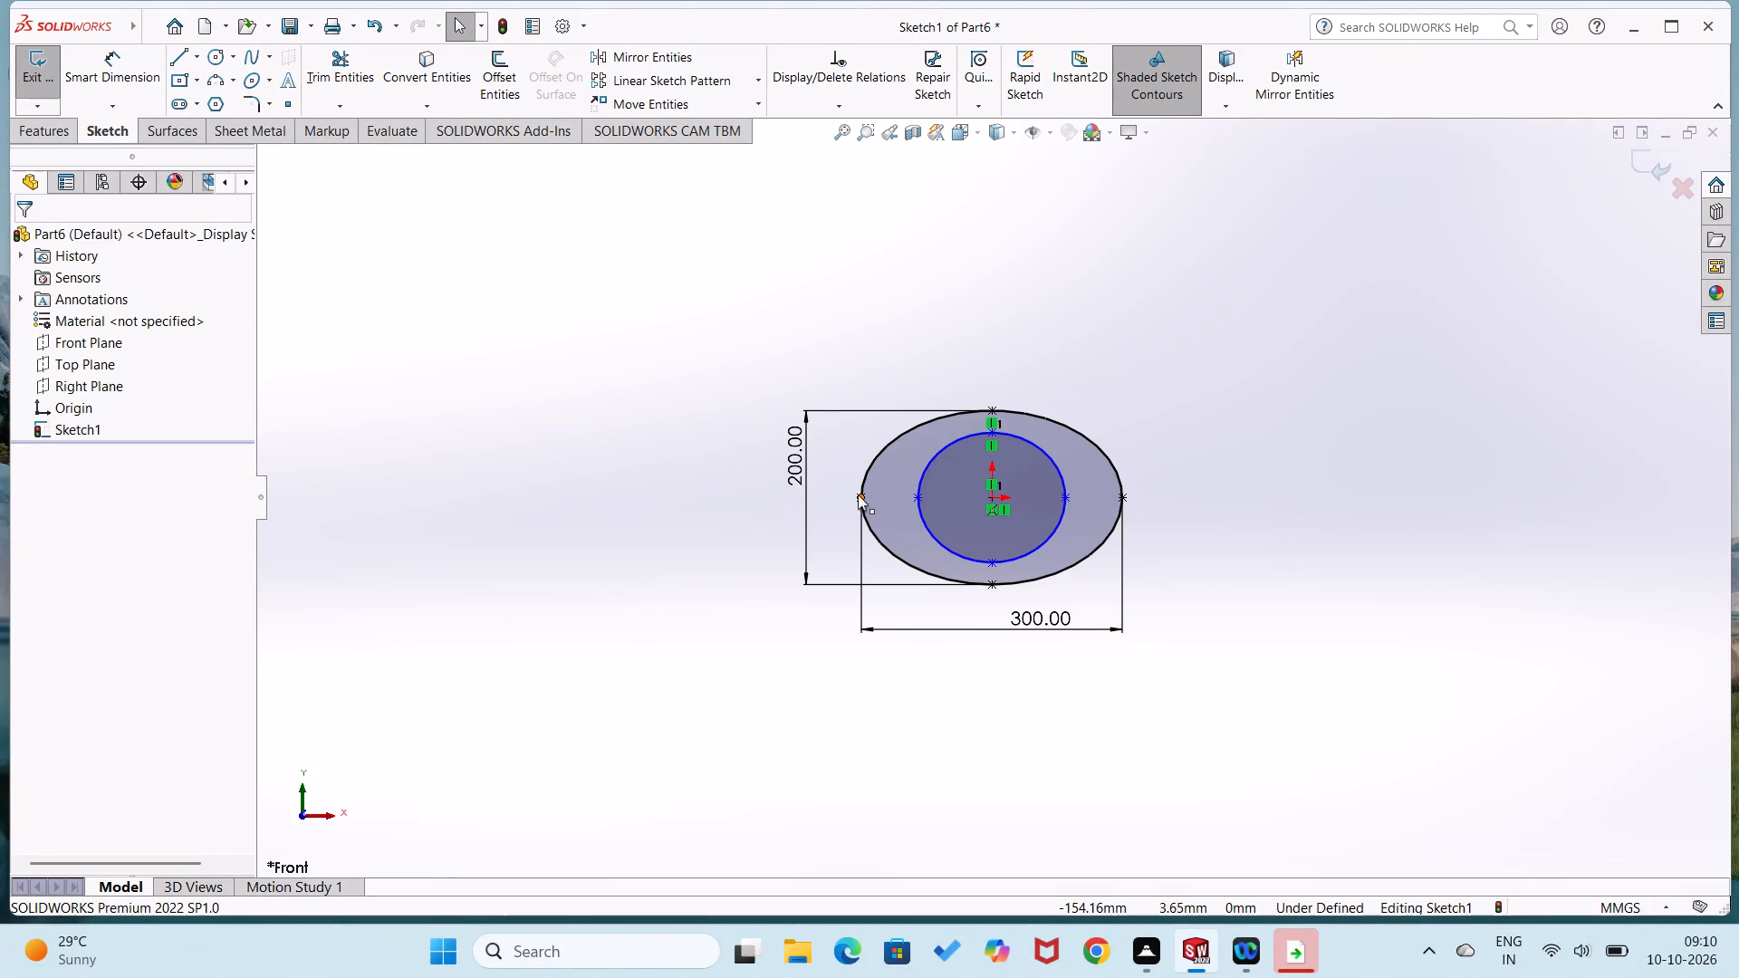
# Dimension the horizontal gap between the outer and inner ellipses' left axis points as 10 mm.
pyautogui.moveTo(659, 590); pyautogui.dragTo(646, 377, button='right')
pyautogui.click(860, 493)
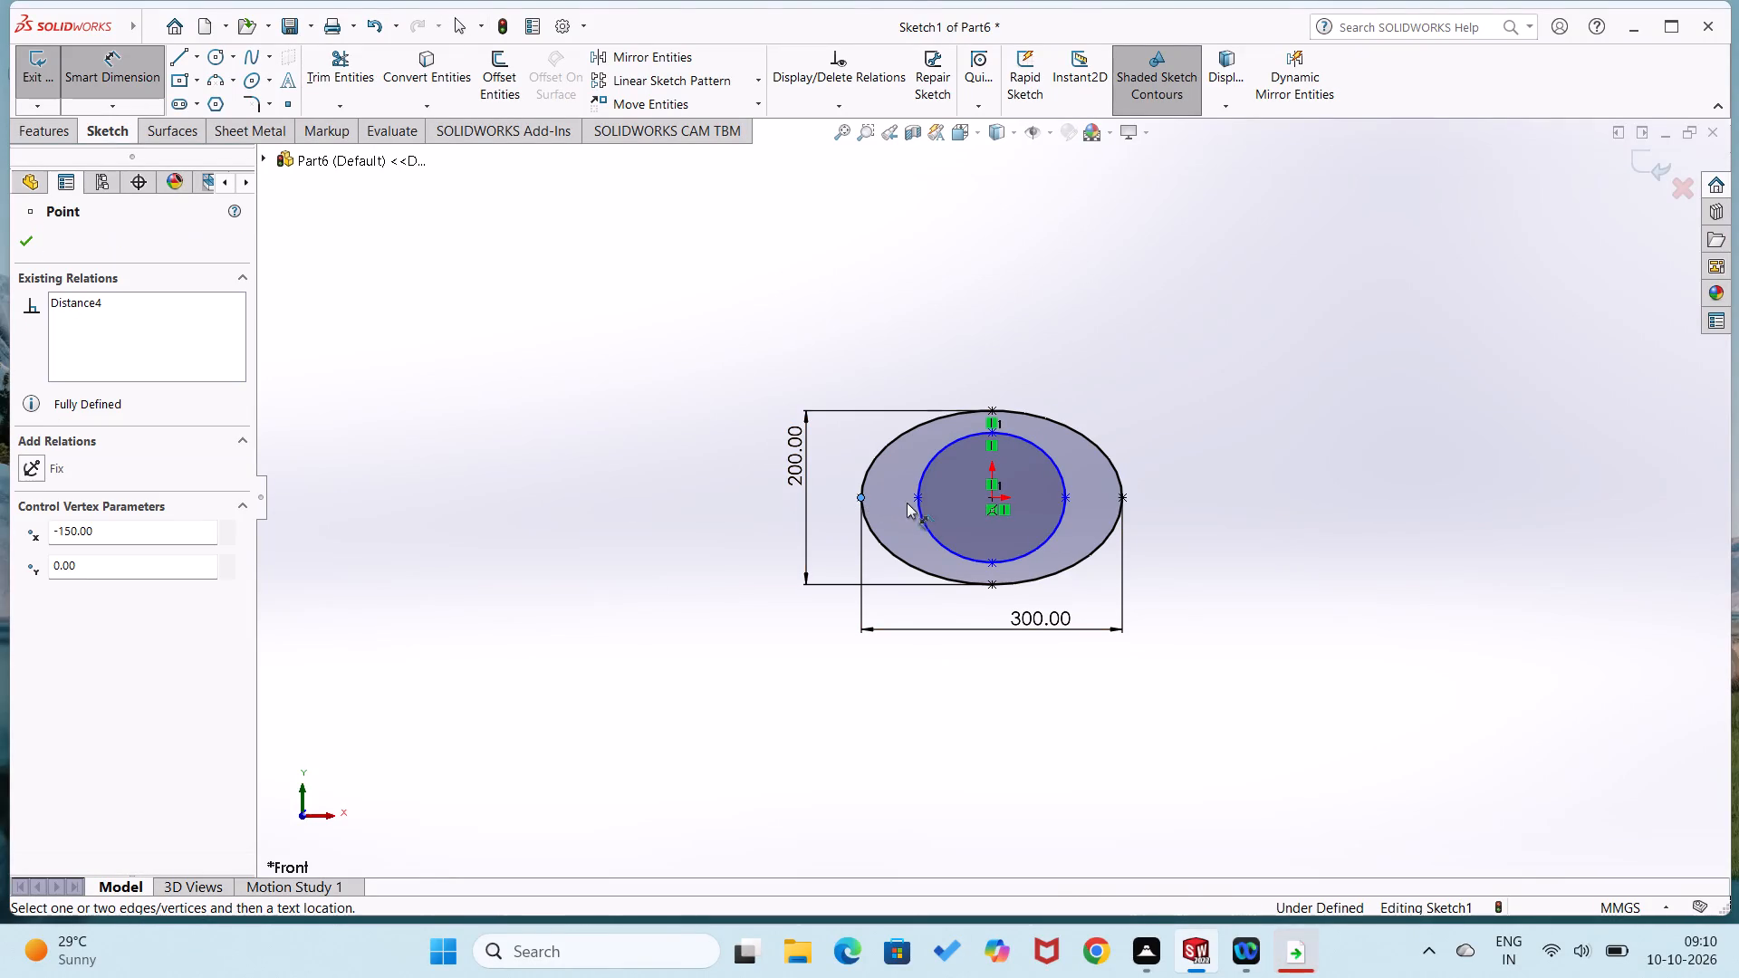
pyautogui.click(918, 500)
pyautogui.click(863, 669)
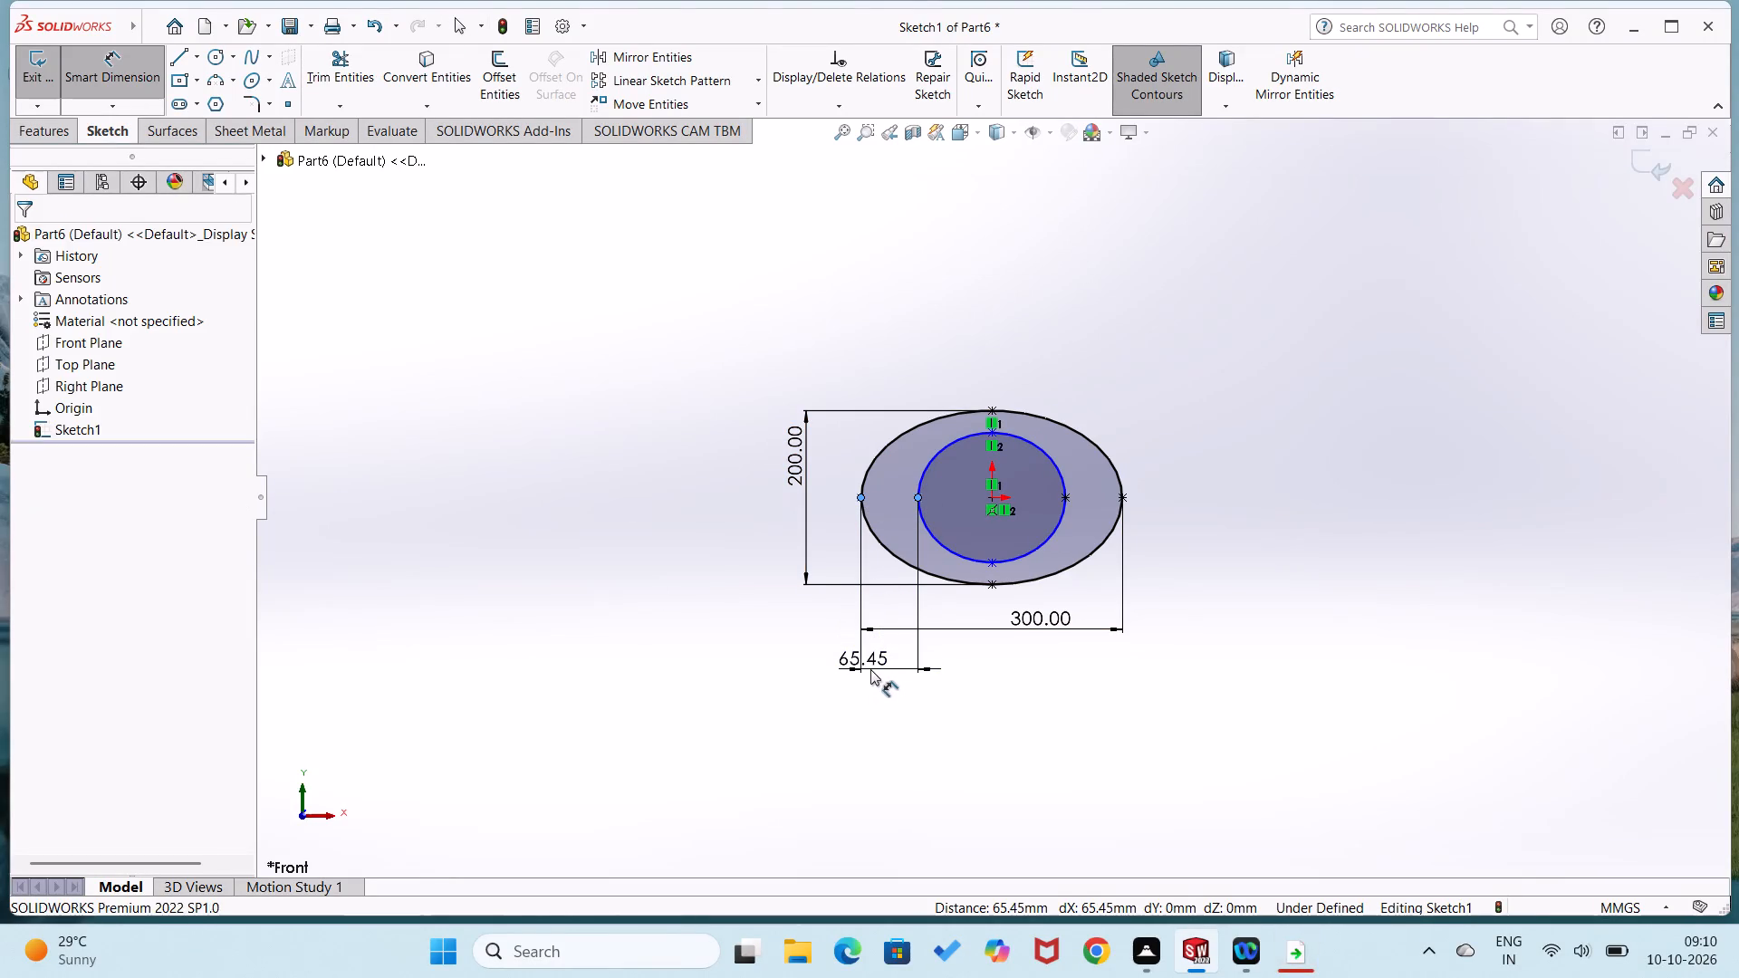
pyautogui.write('10')
pyautogui.press('Return')
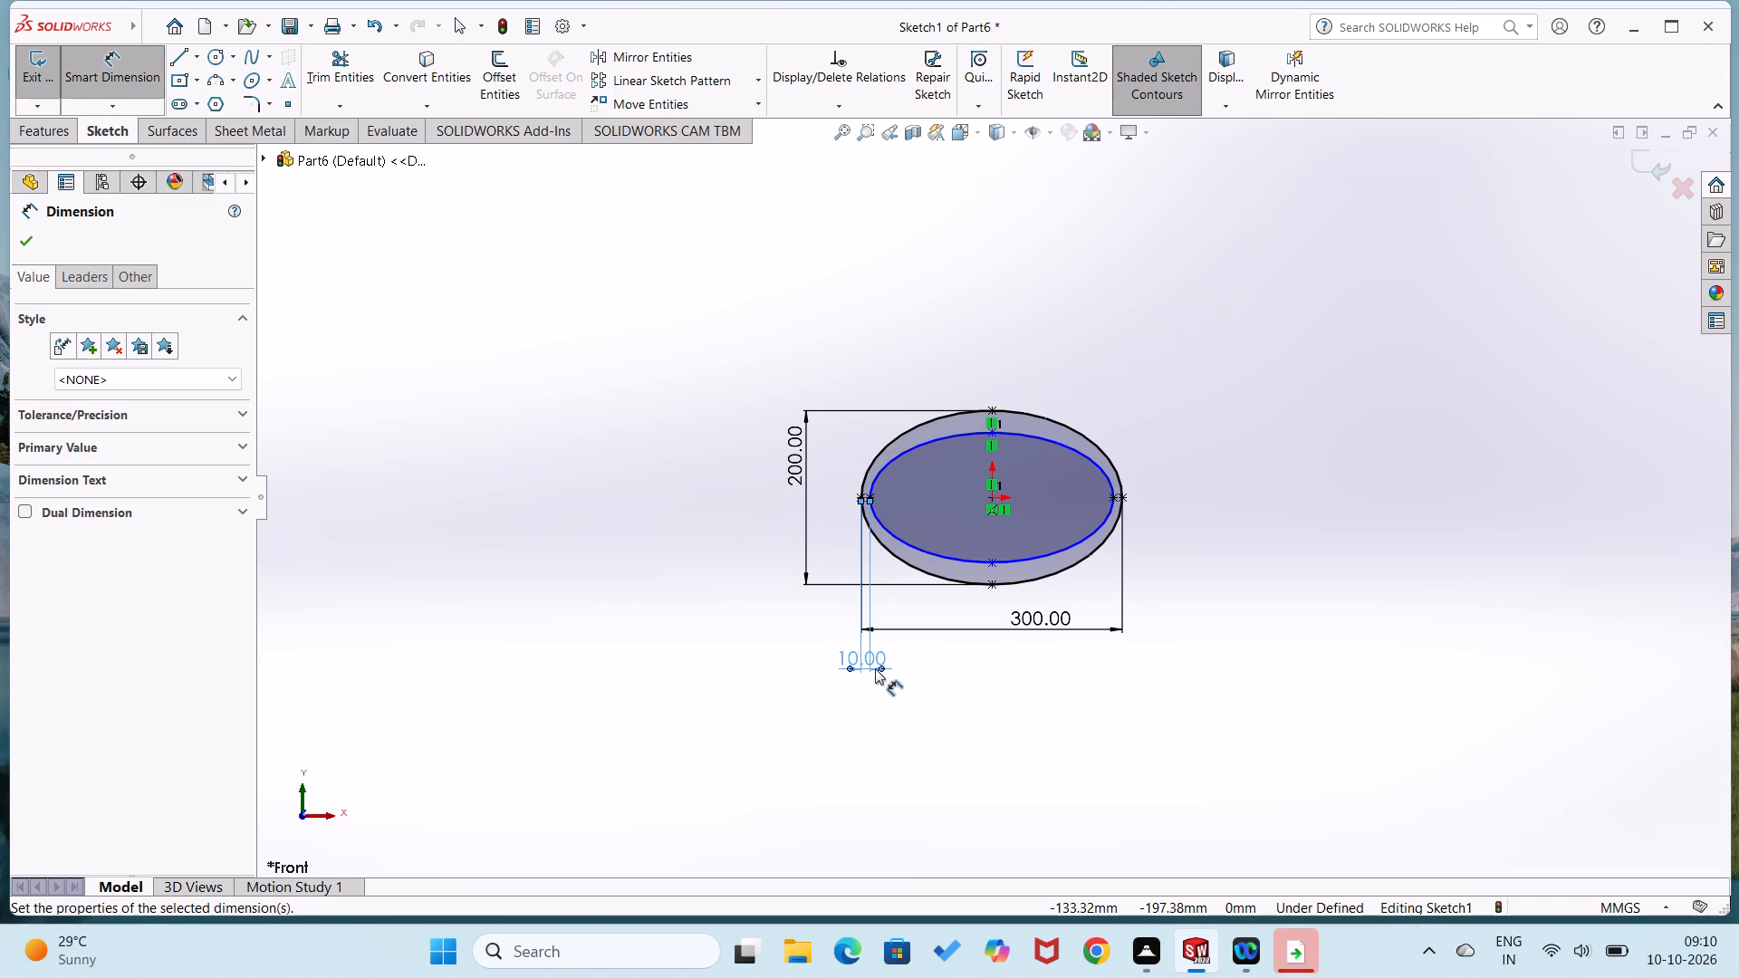
# Dimension the vertical gap between the inner and outer ellipses' top axis points as 10 mm.
pyautogui.click(993, 431)
pyautogui.click(994, 404)
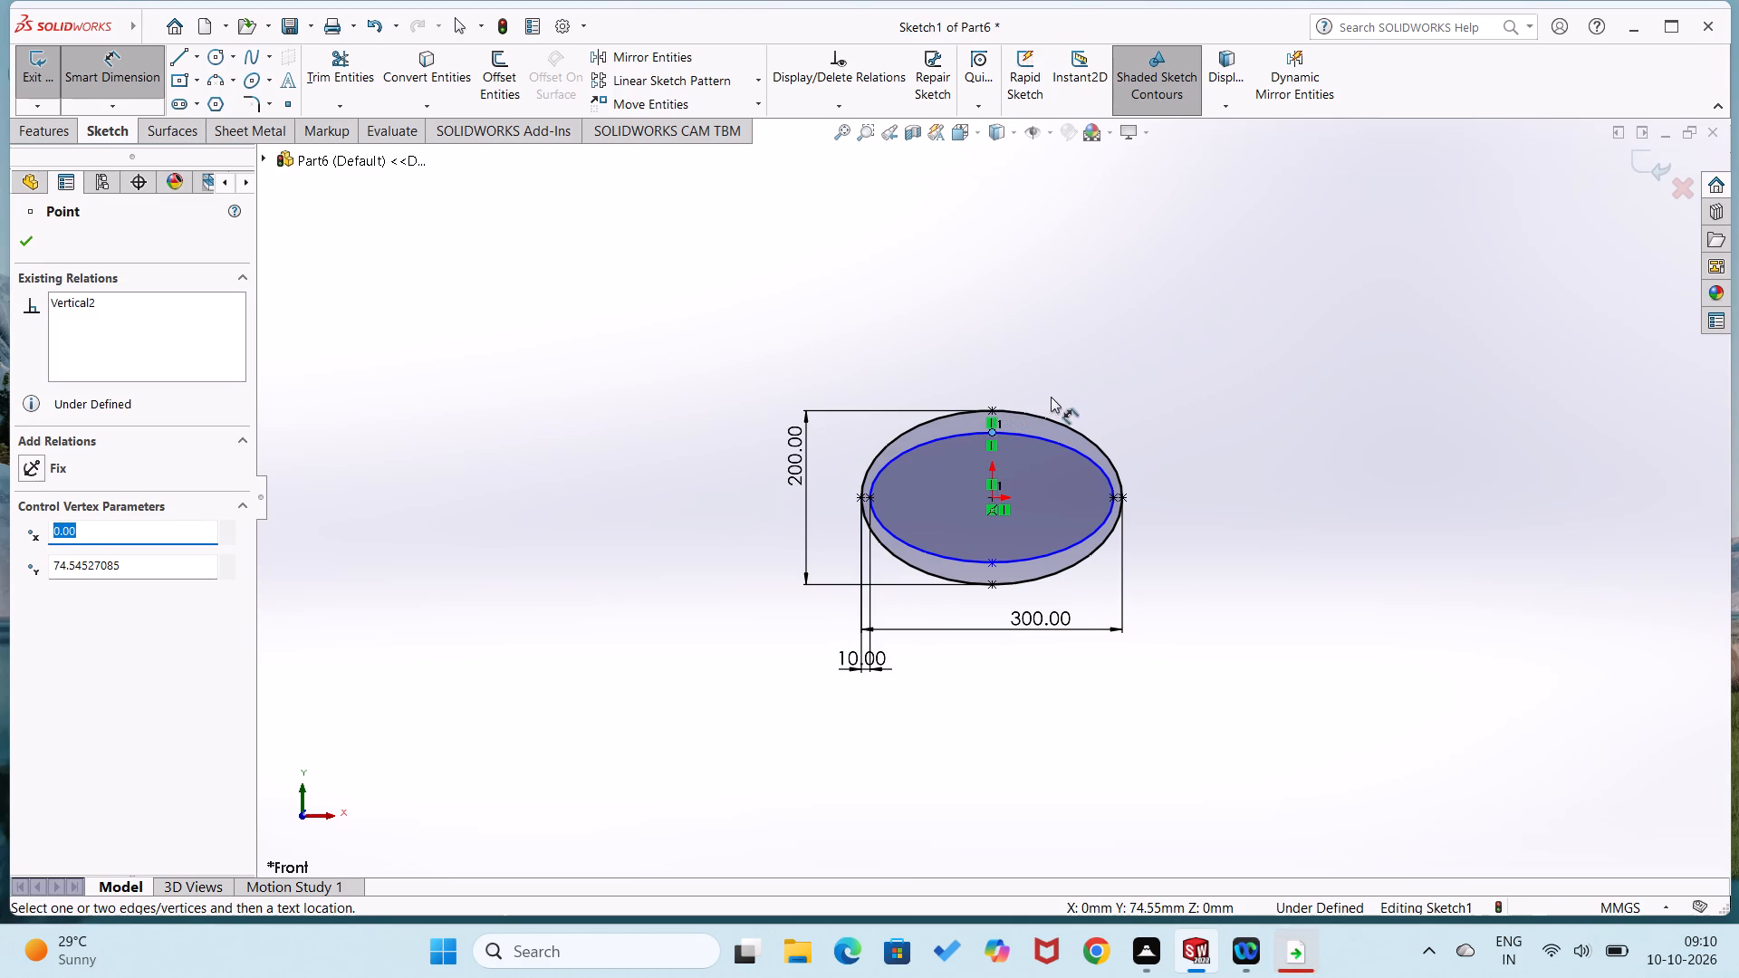
pyautogui.moveTo(993, 407); pyautogui.dragTo(1001, 409)
pyautogui.click(1079, 401)
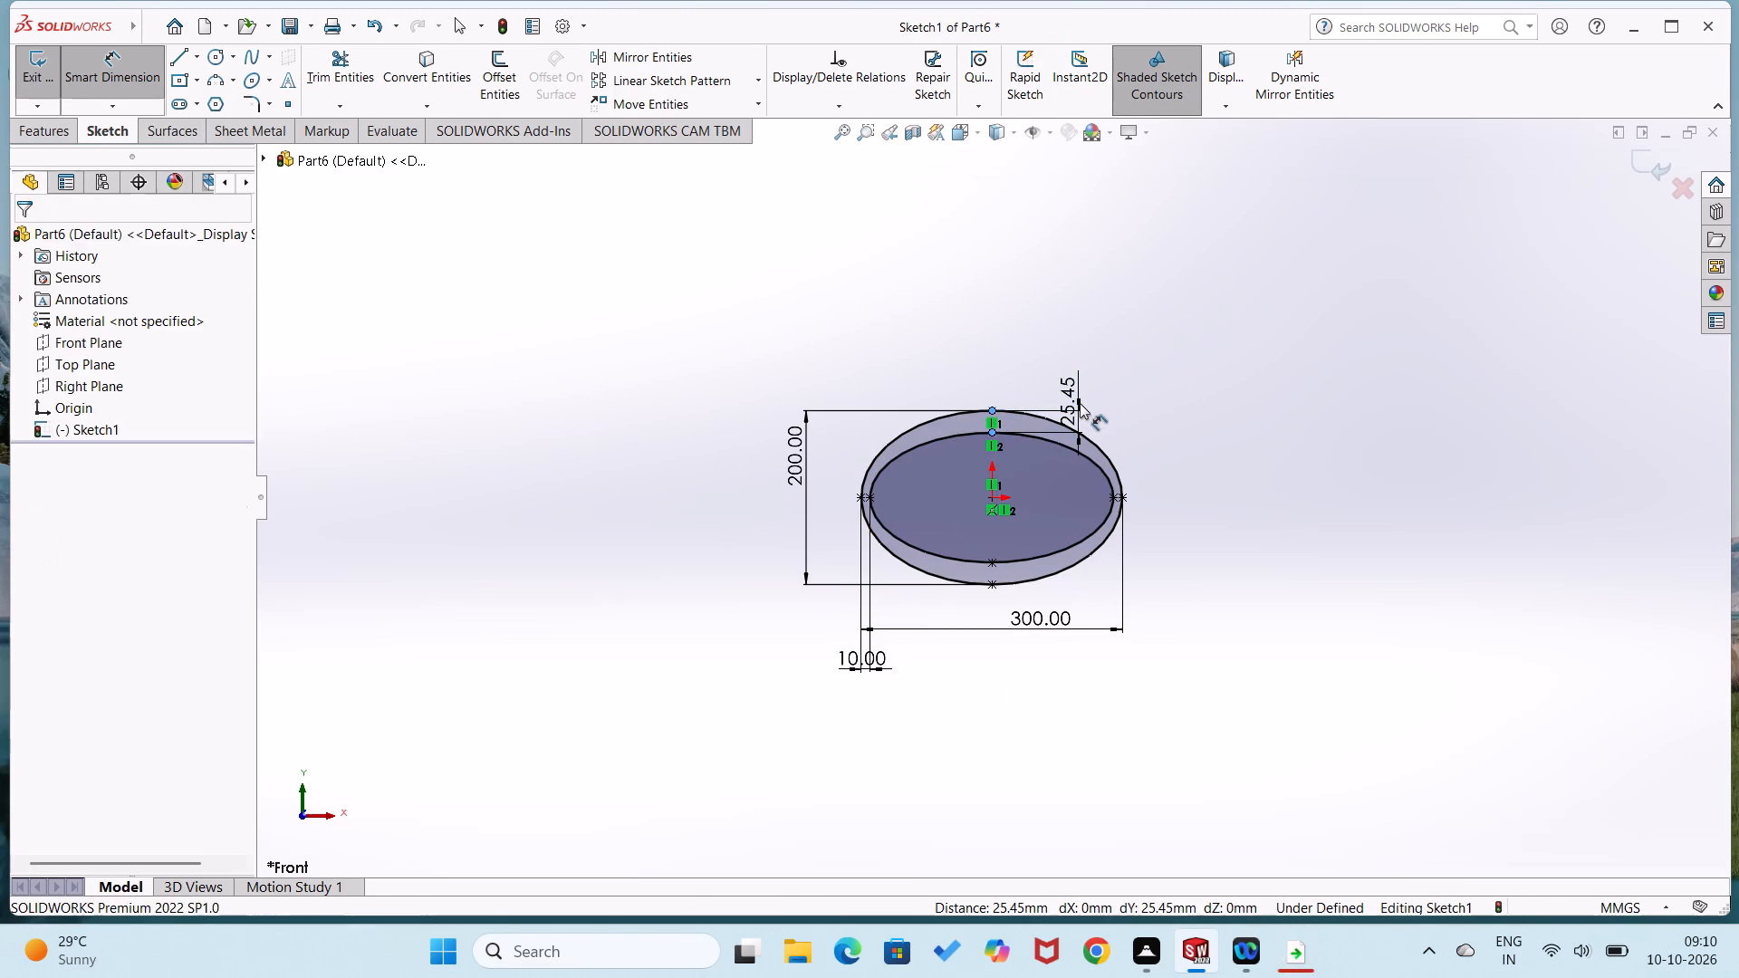
pyautogui.write('10')
pyautogui.press('Return')
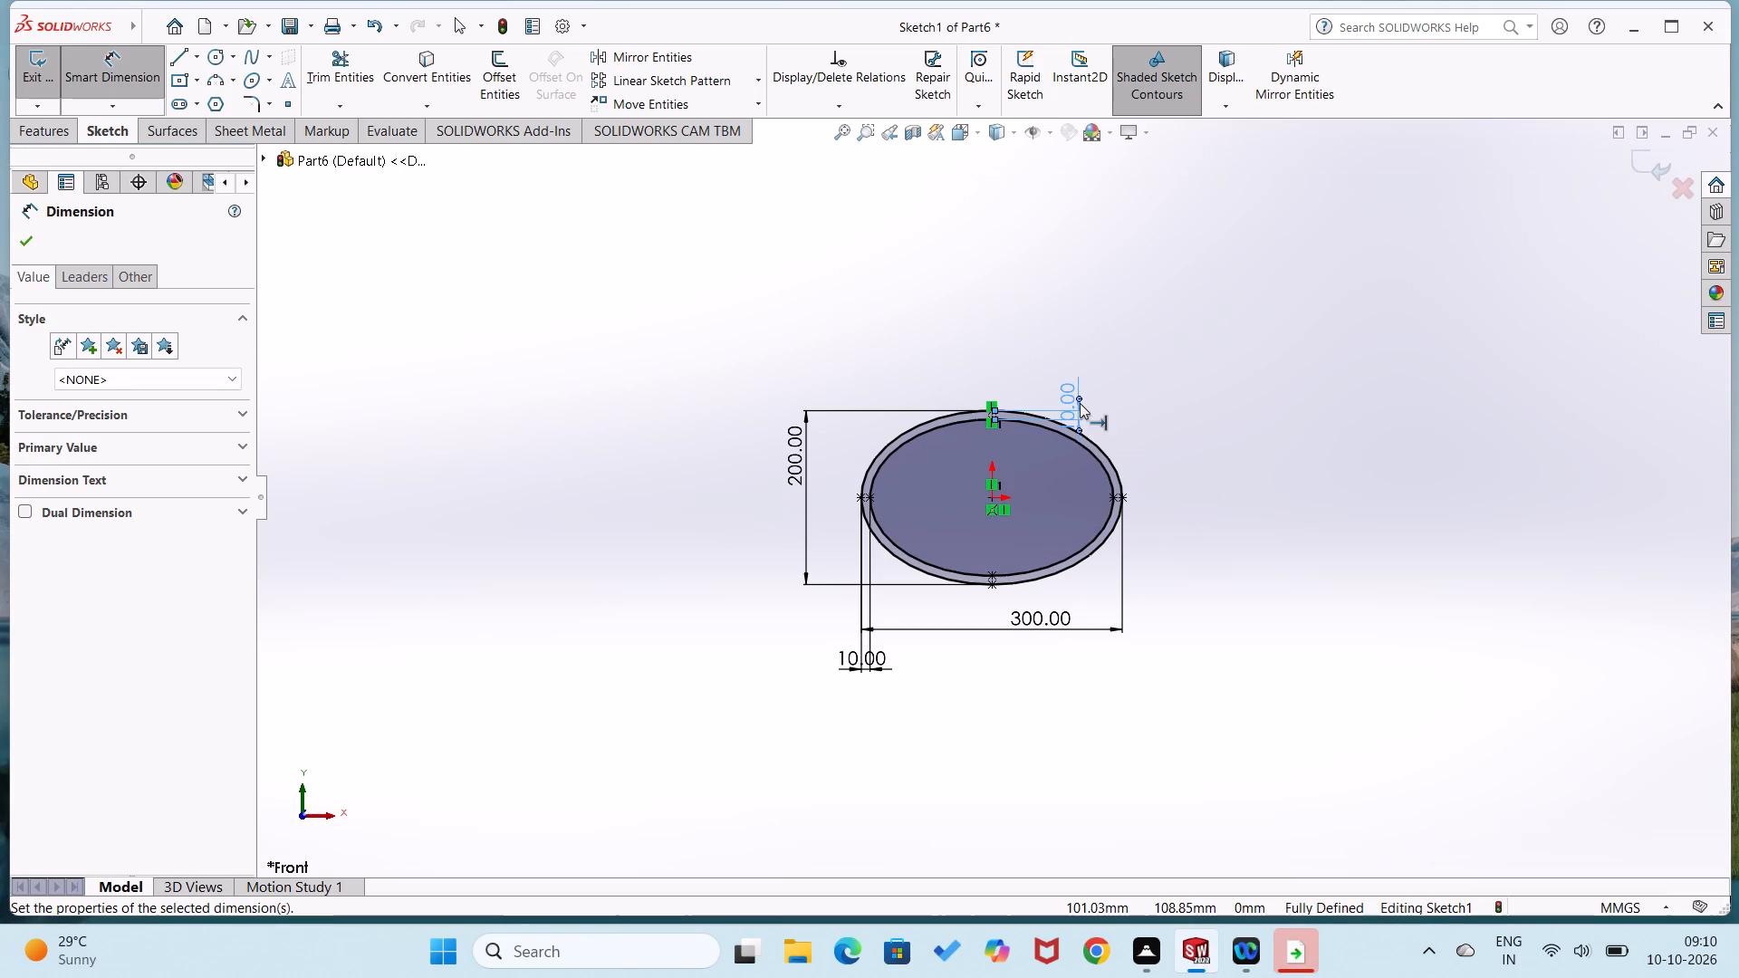
pyautogui.click(1135, 389)
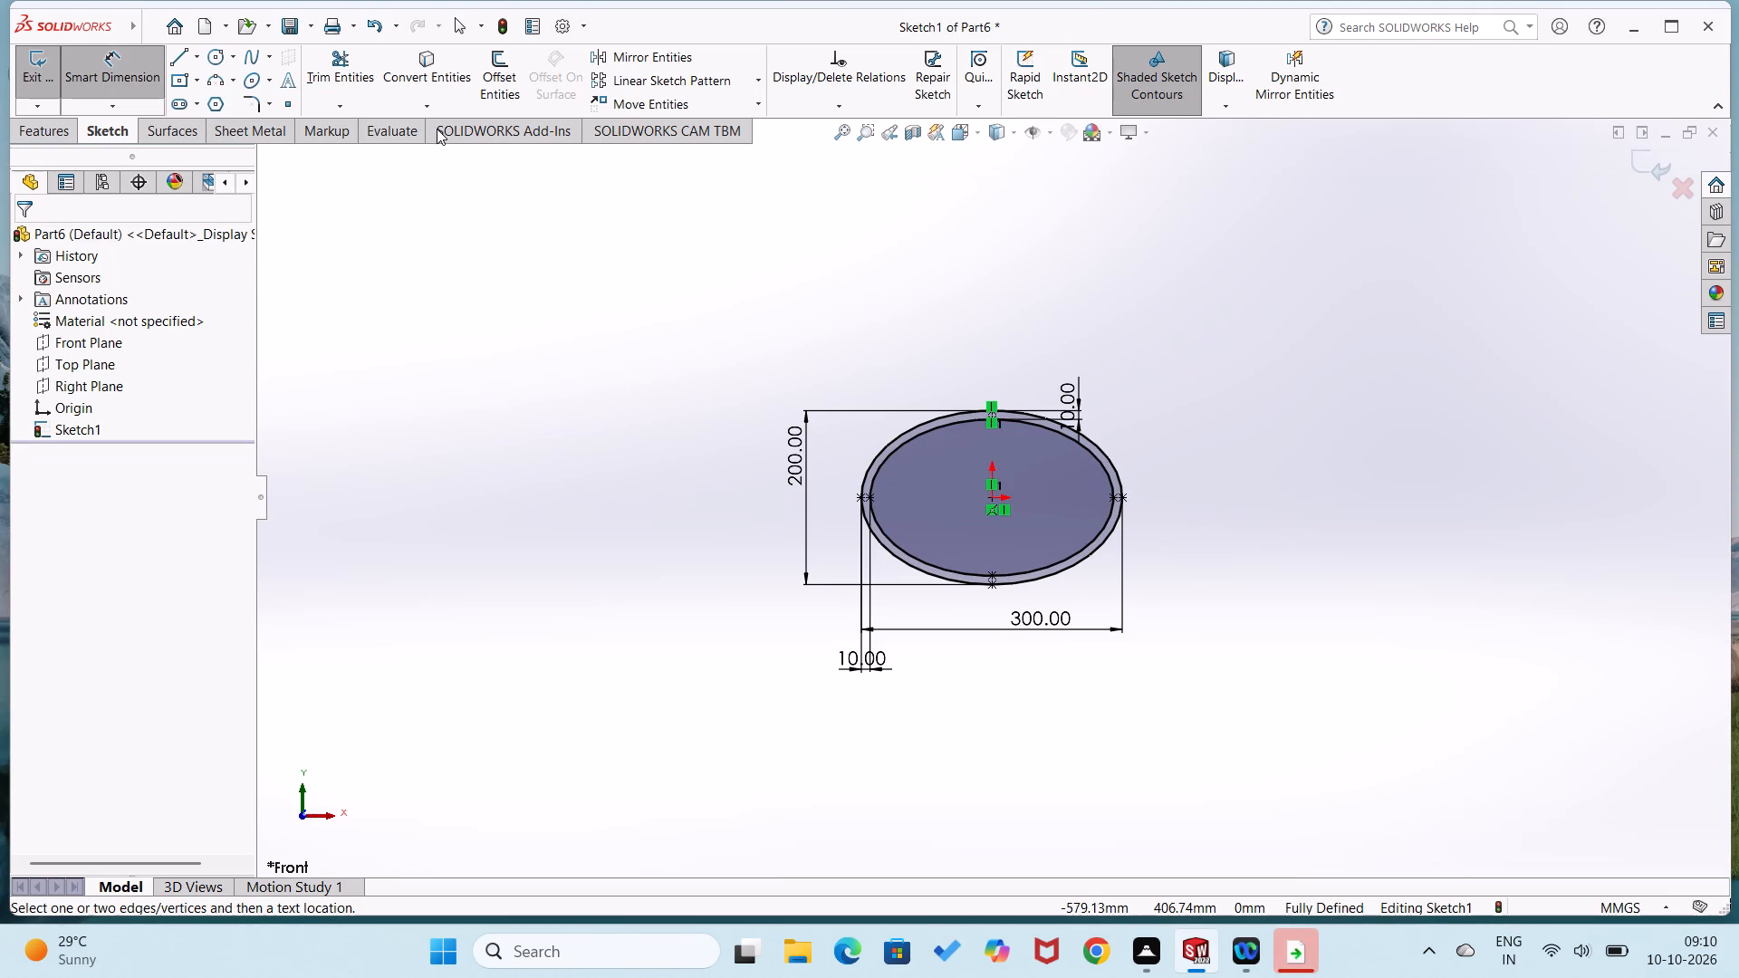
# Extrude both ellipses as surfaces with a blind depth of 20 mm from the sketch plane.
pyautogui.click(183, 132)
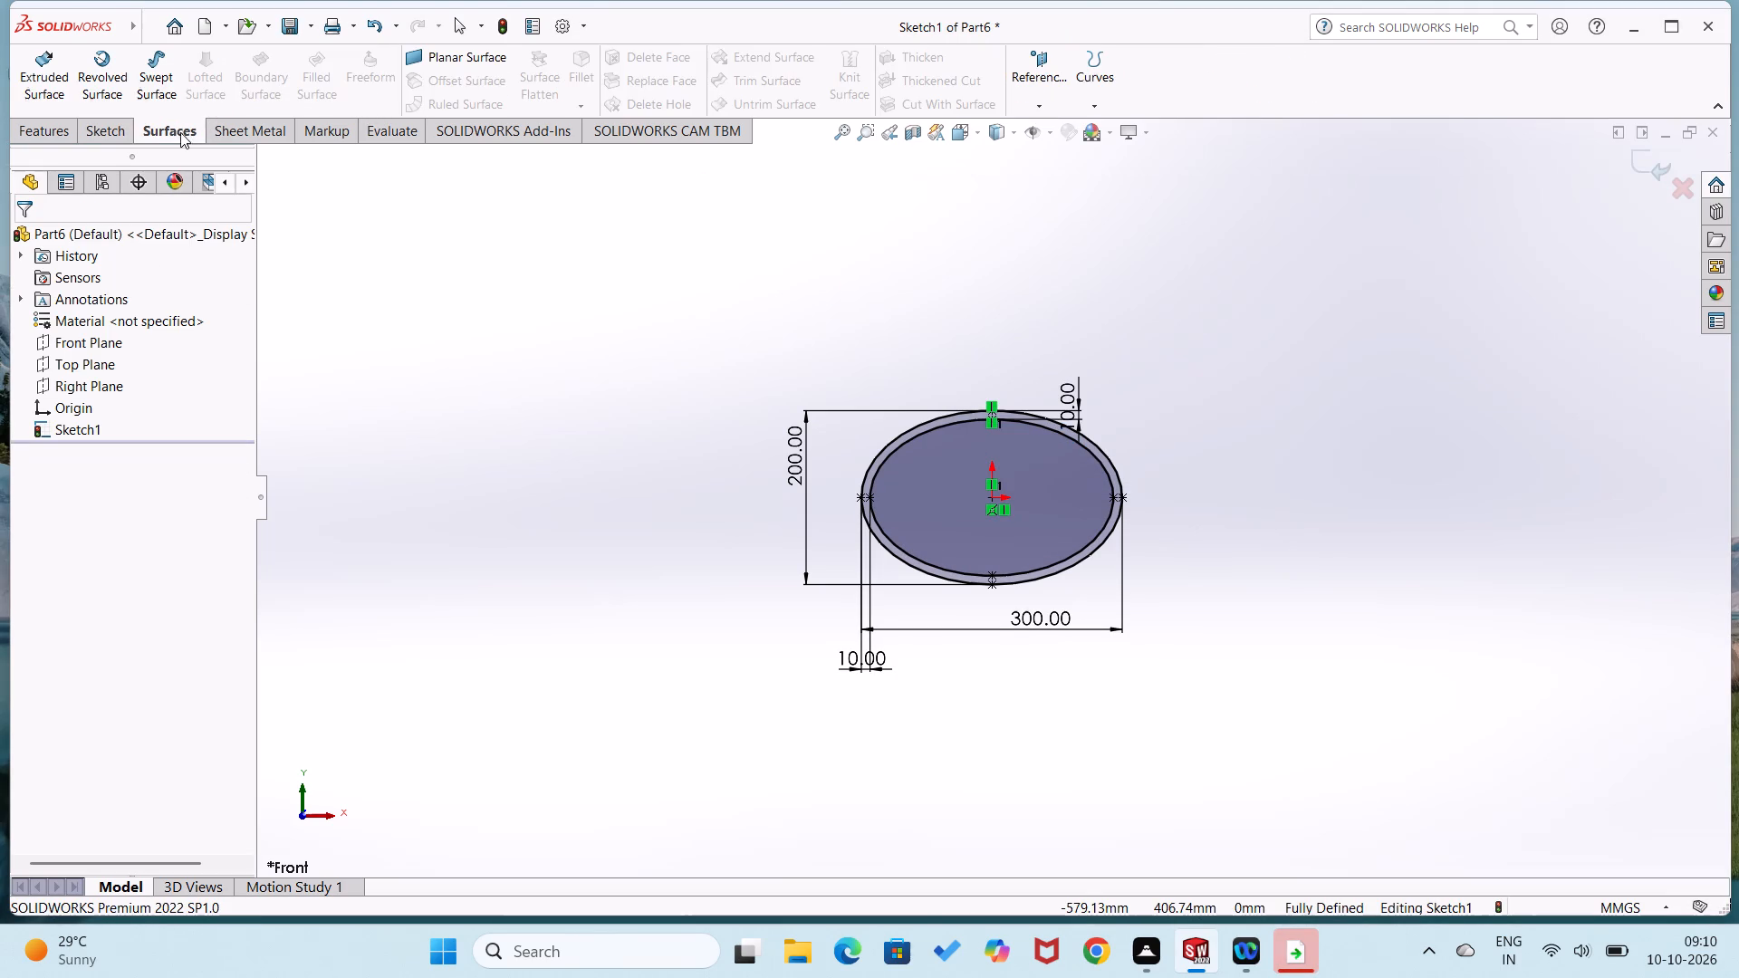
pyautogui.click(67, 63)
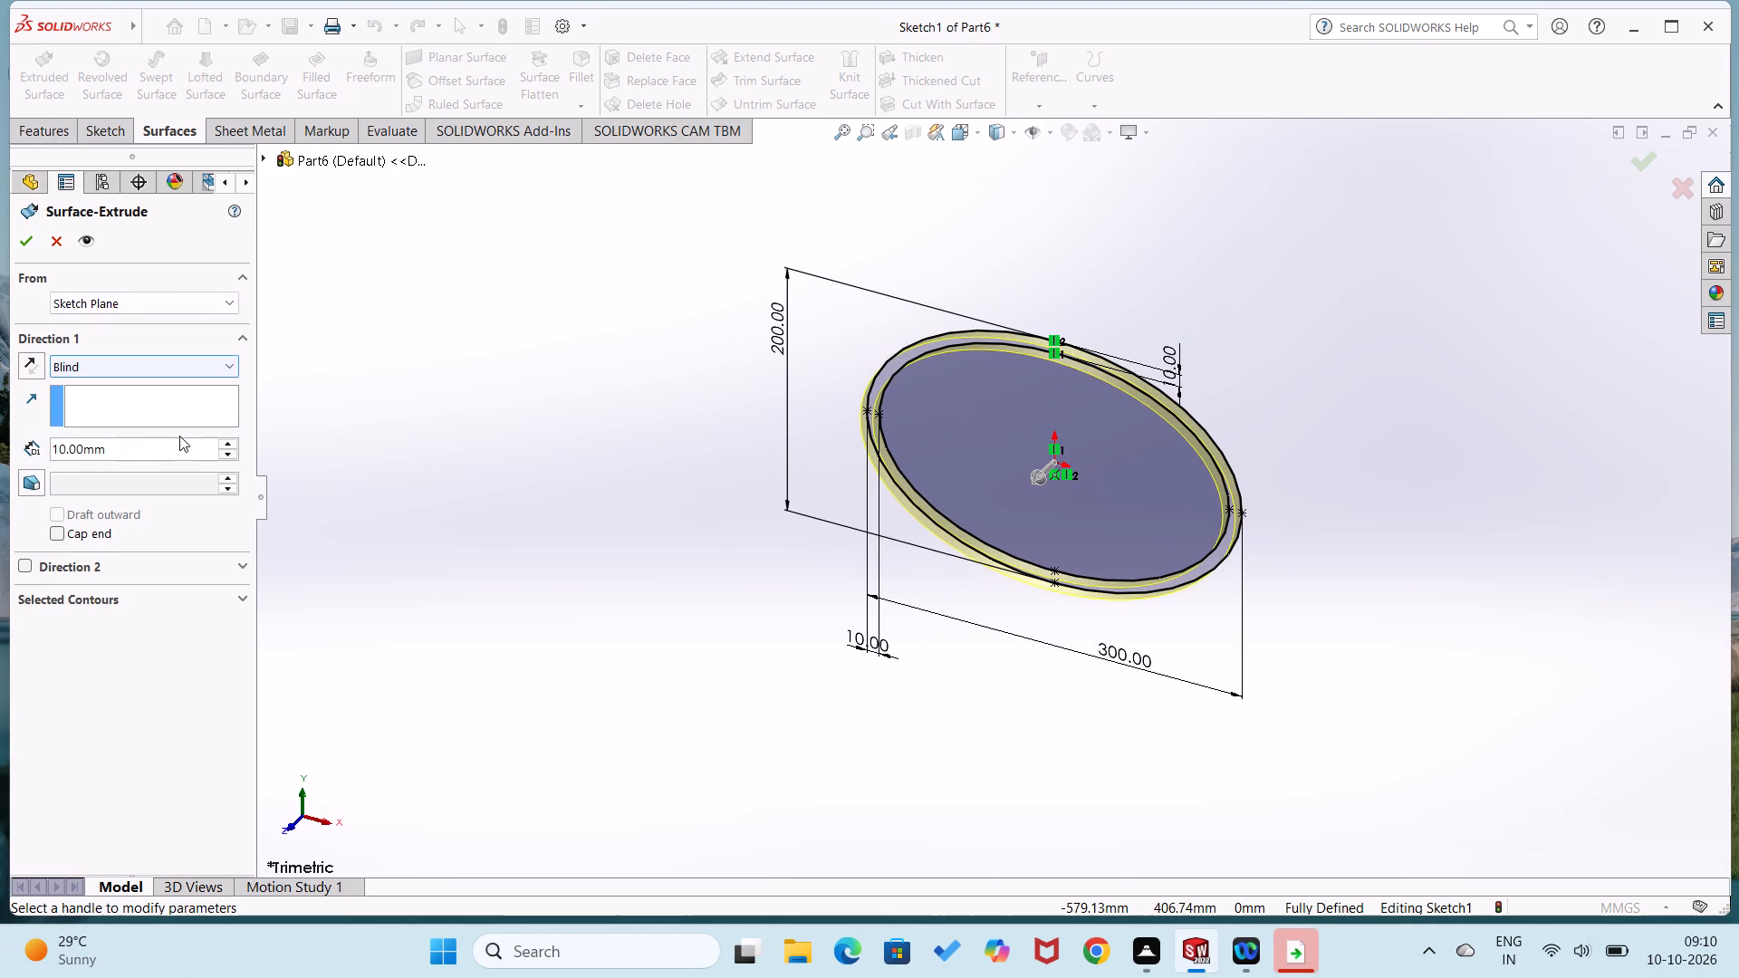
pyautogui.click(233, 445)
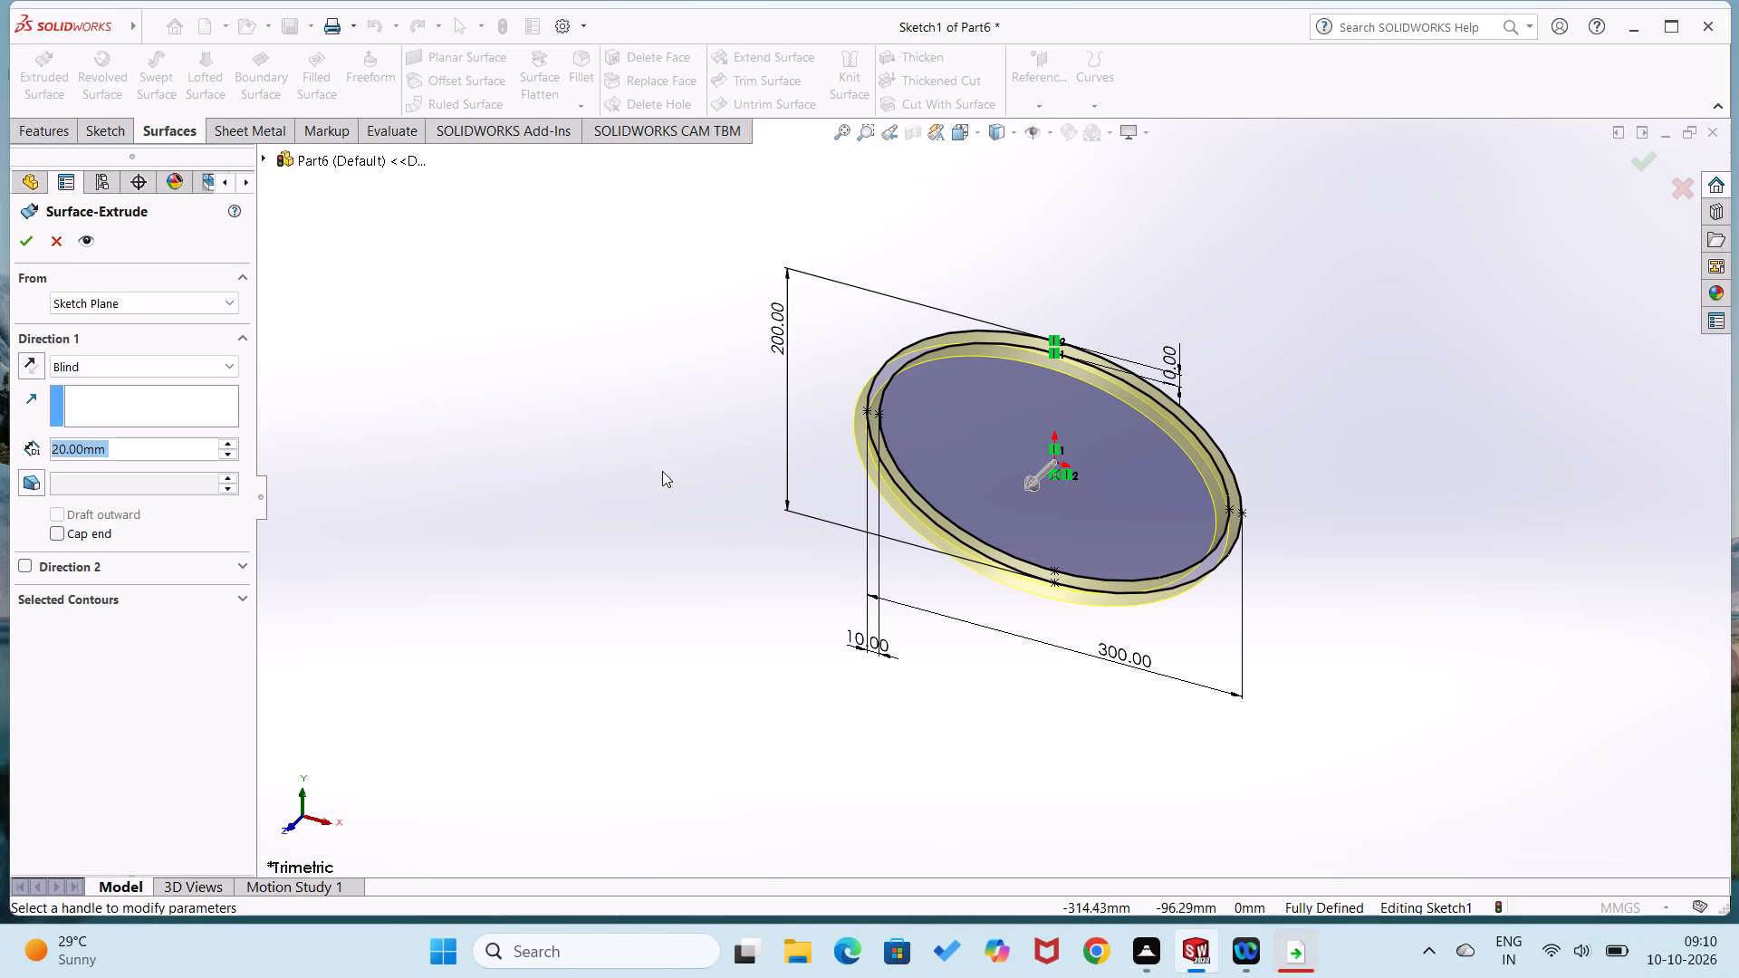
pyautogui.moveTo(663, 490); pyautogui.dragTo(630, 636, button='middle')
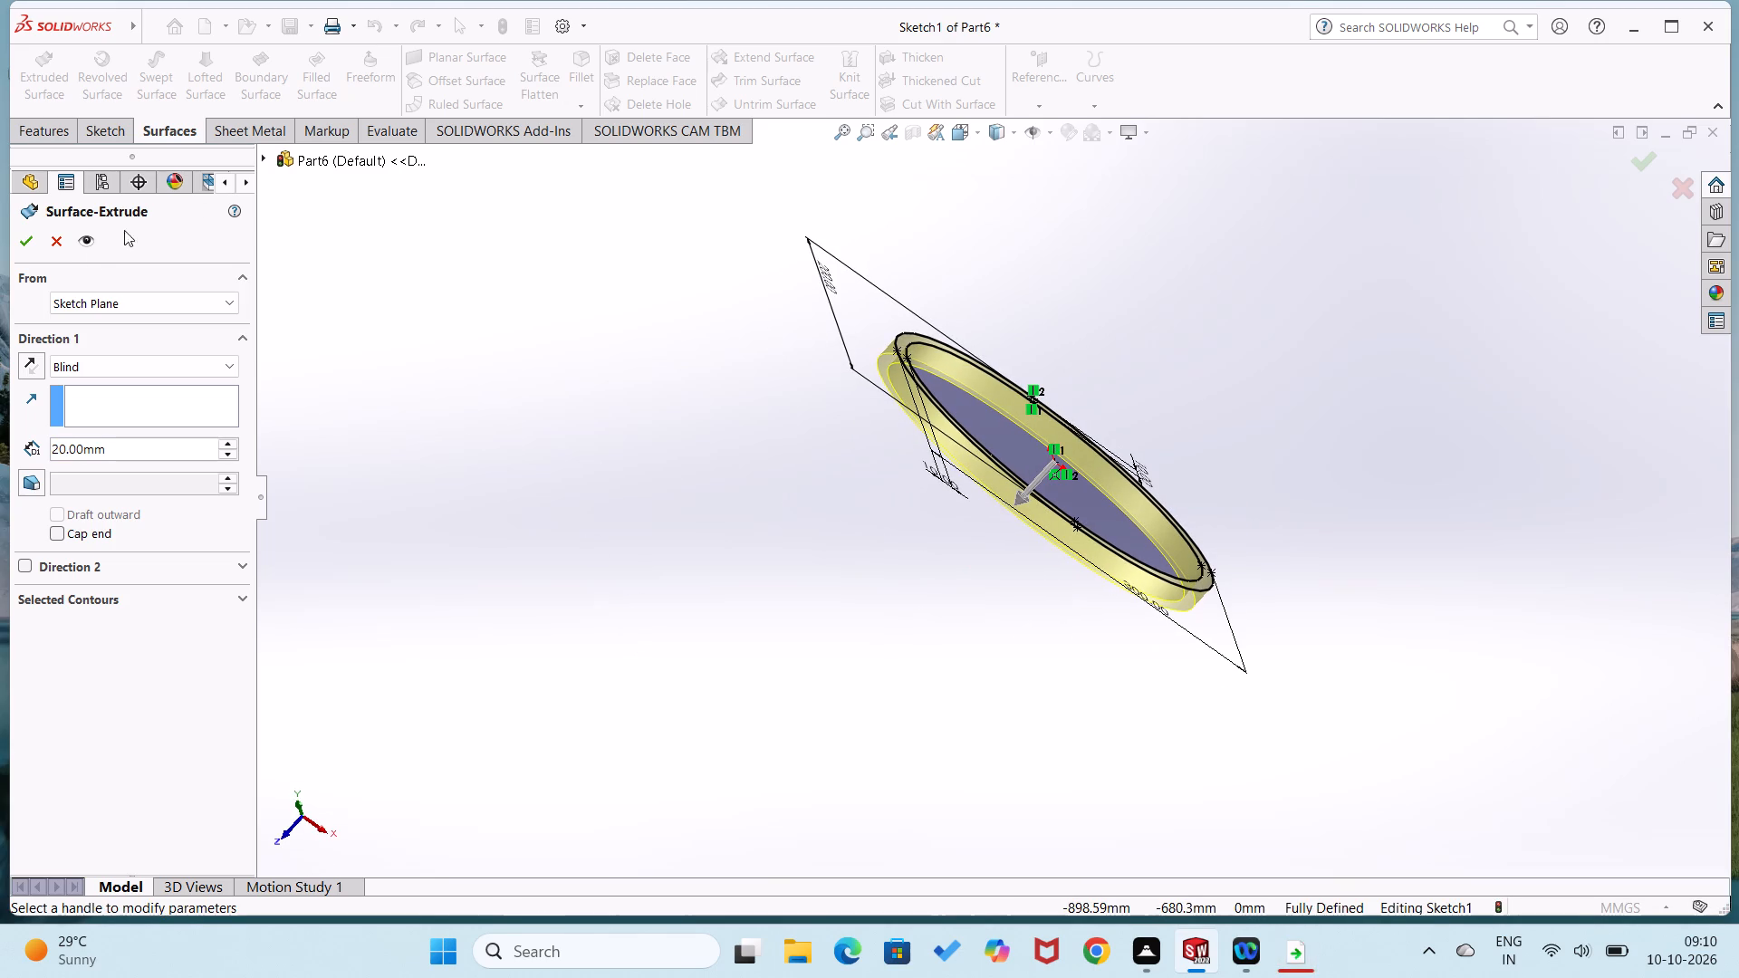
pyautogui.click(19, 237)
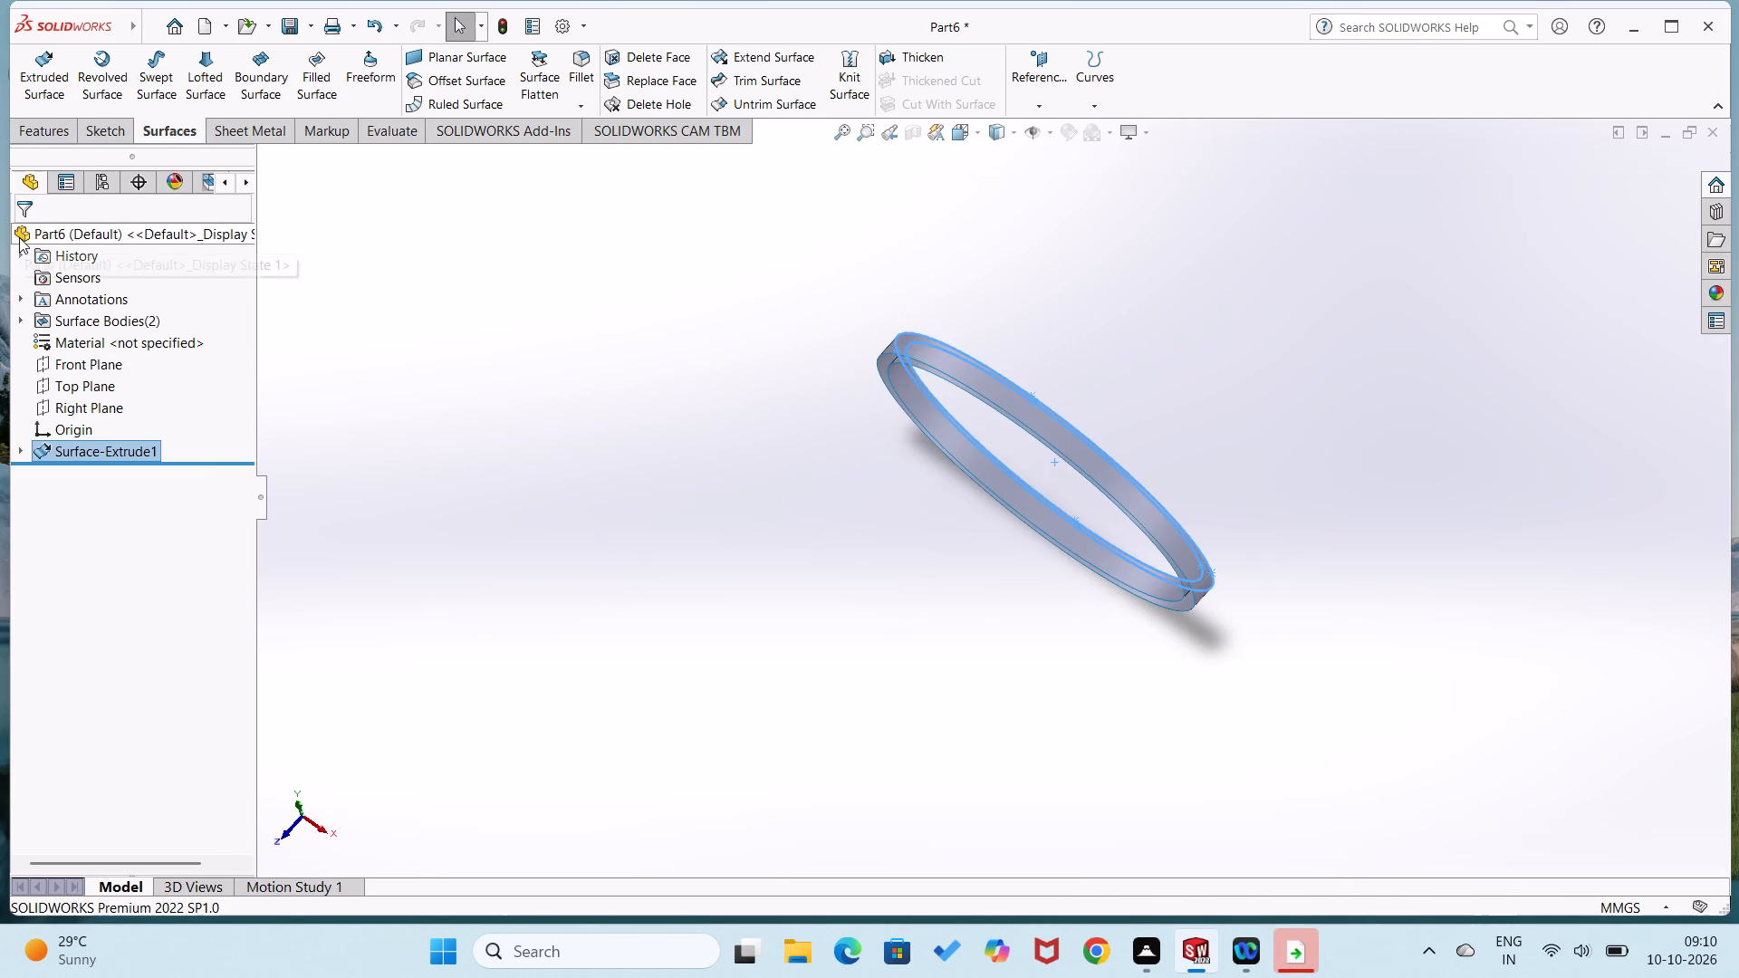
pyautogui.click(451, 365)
# Examine the extruded elliptical surfaces and the space between them from several angles.
pyautogui.moveTo(584, 451); pyautogui.dragTo(742, 272, button='middle')
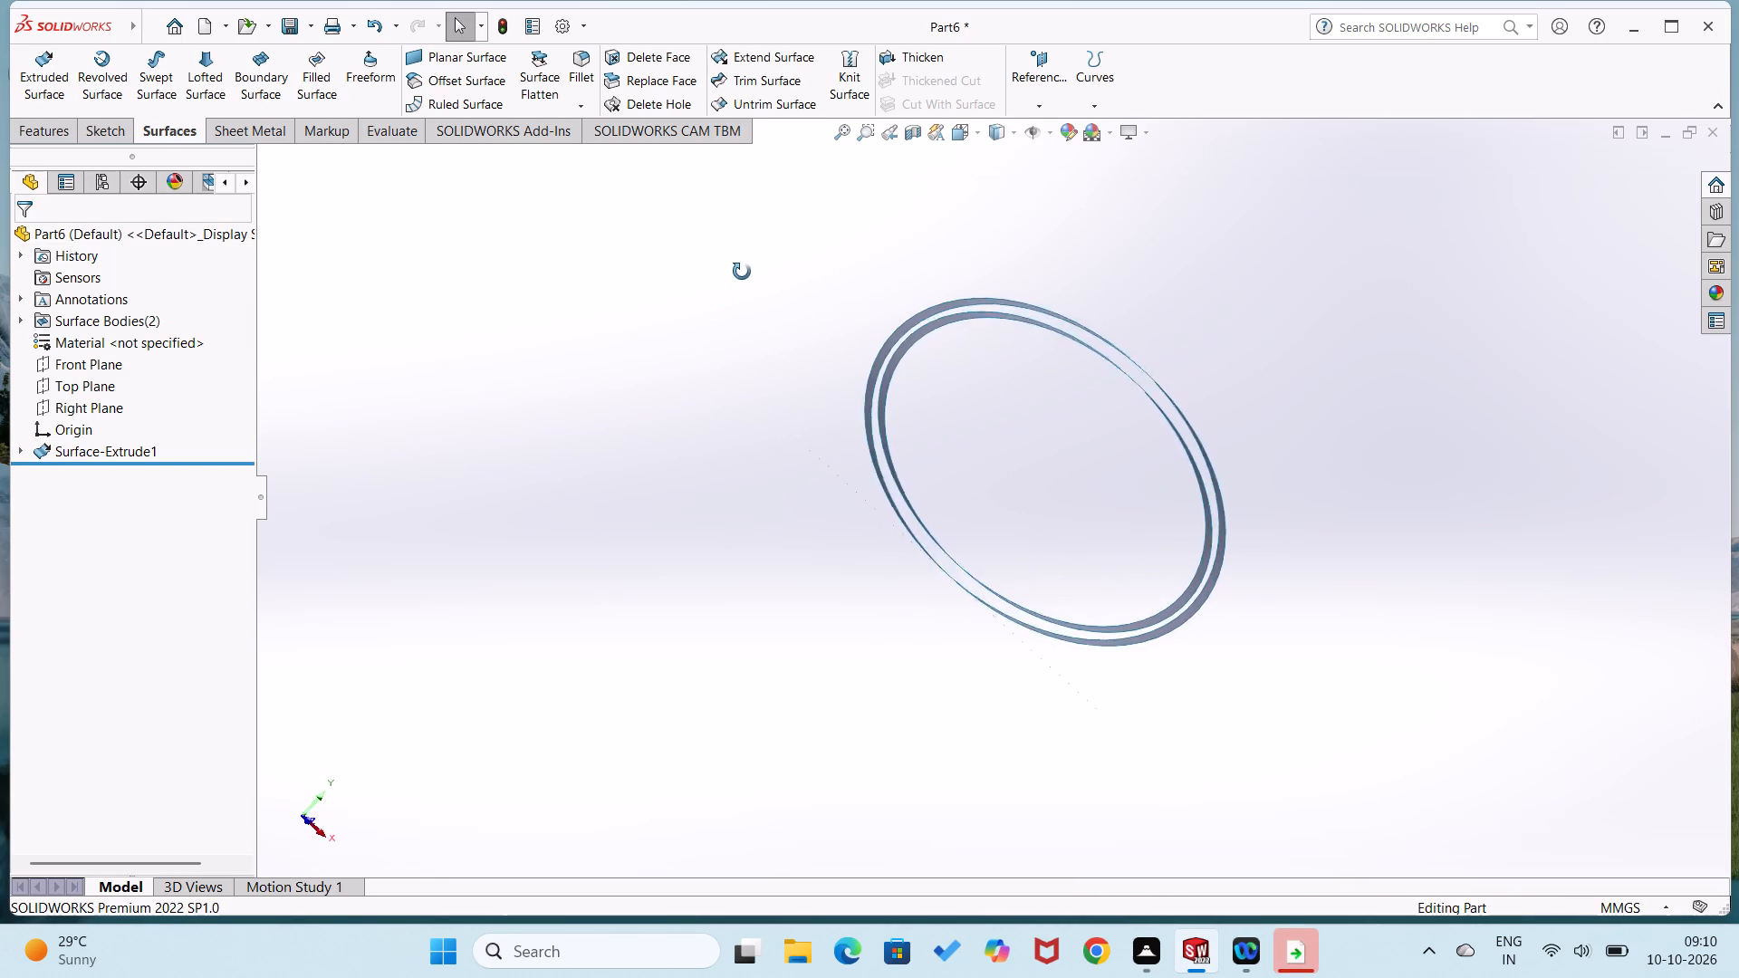
pyautogui.moveTo(742, 272); pyautogui.dragTo(781, 206, button='middle')
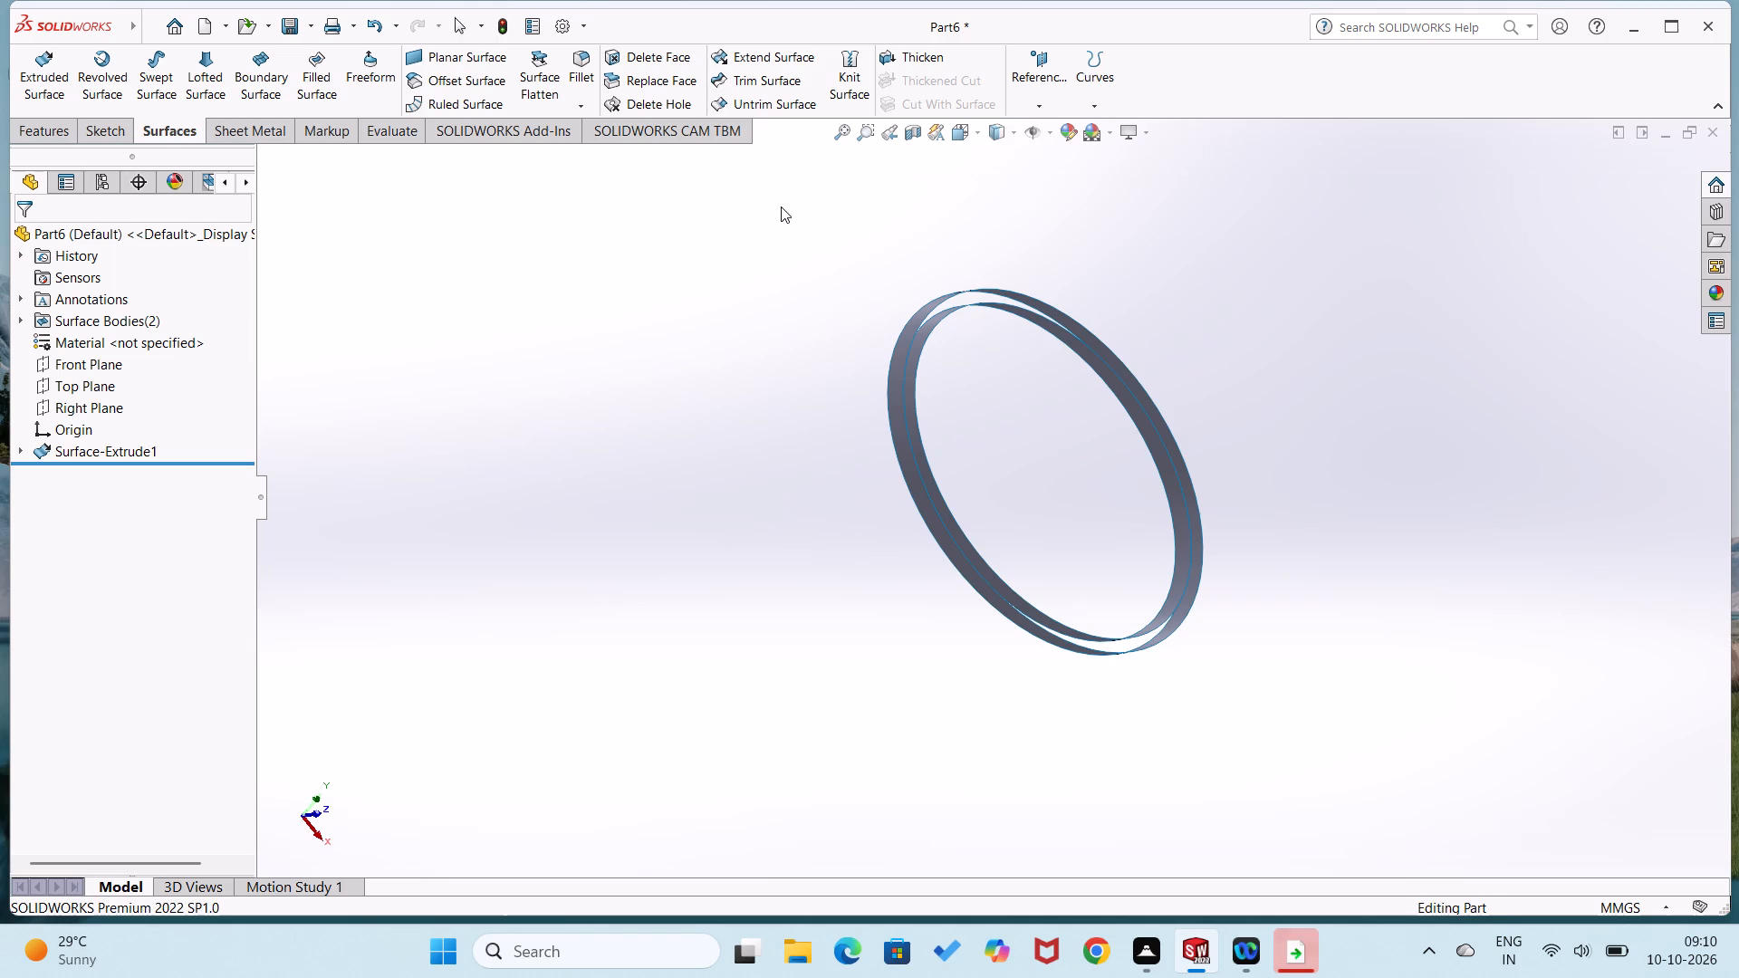
pyautogui.scroll(-2, 795, 278)
pyautogui.click(995, 441)
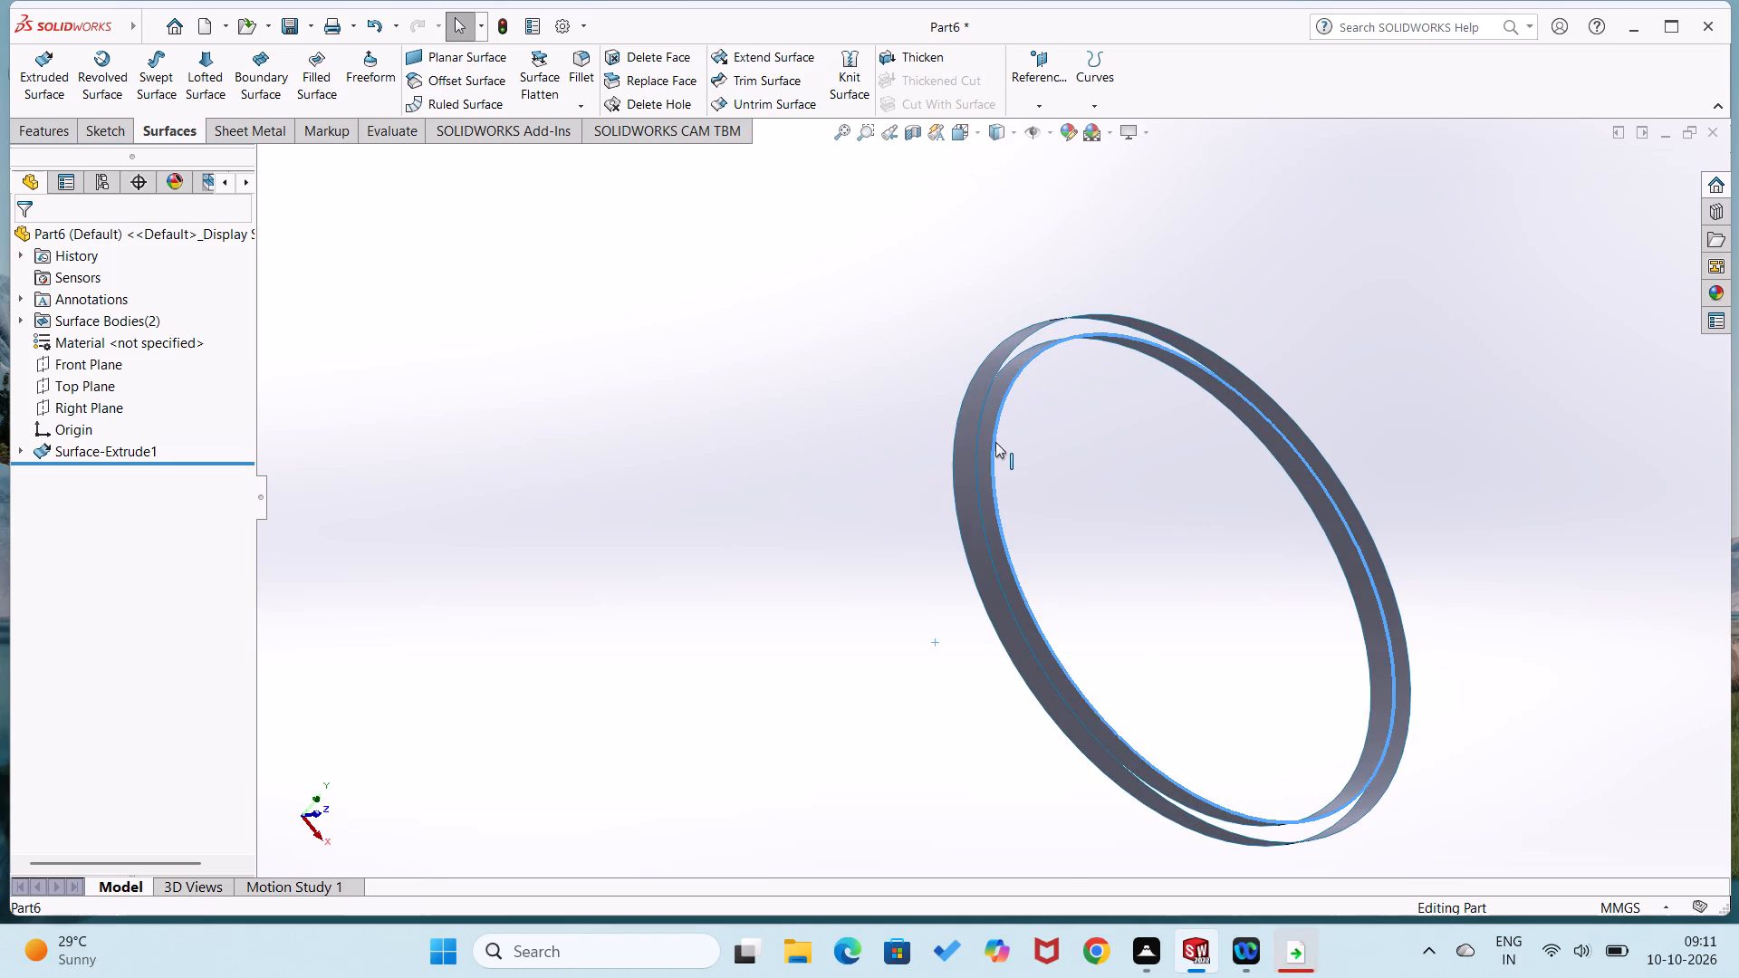
pyautogui.click(722, 405)
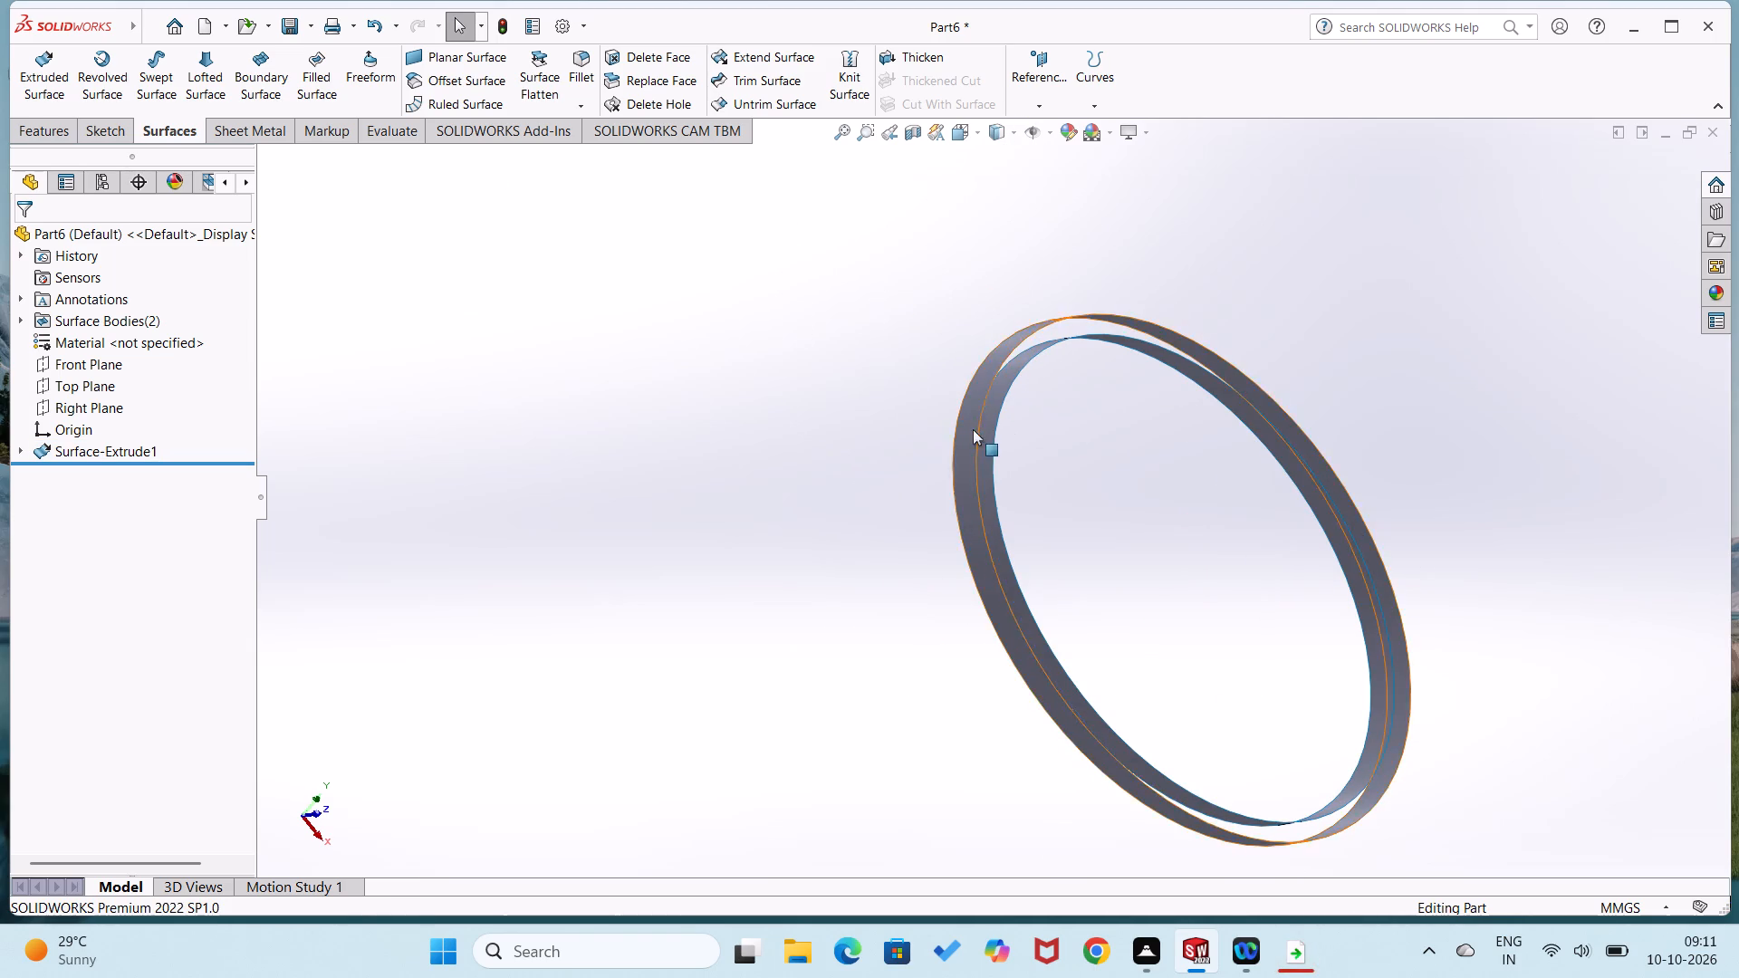
pyautogui.rightClick(993, 434)
pyautogui.click(910, 438)
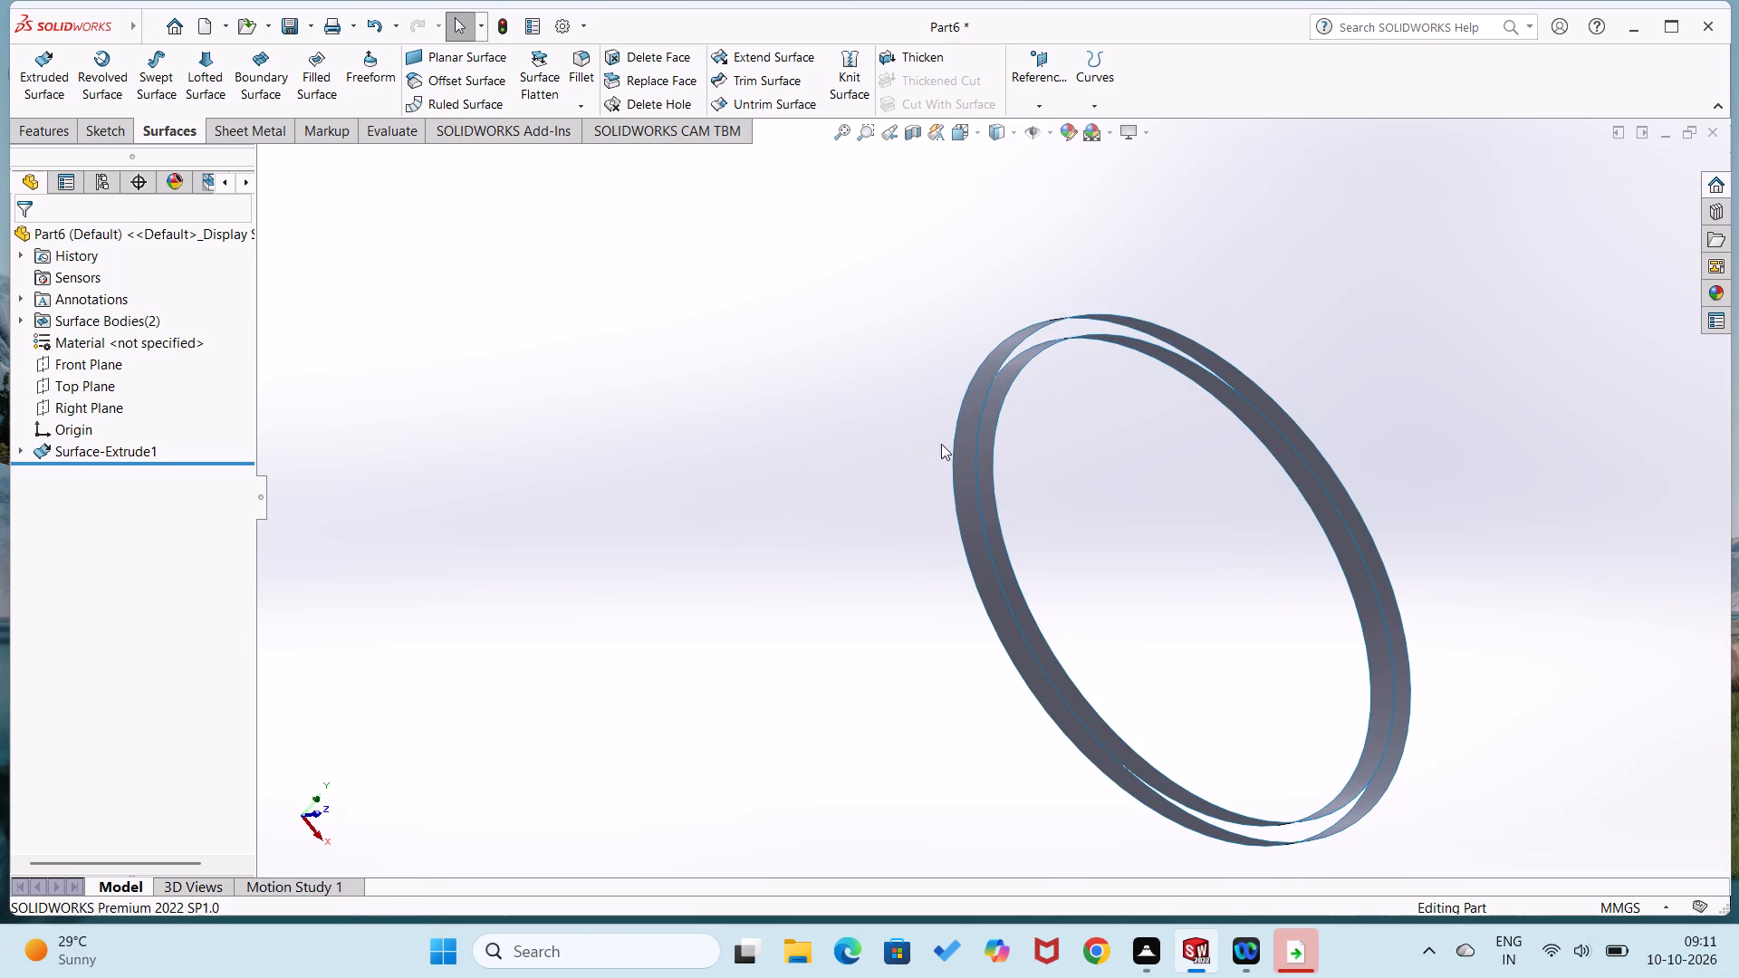
pyautogui.moveTo(979, 473); pyautogui.dragTo(888, 604, button='middle')
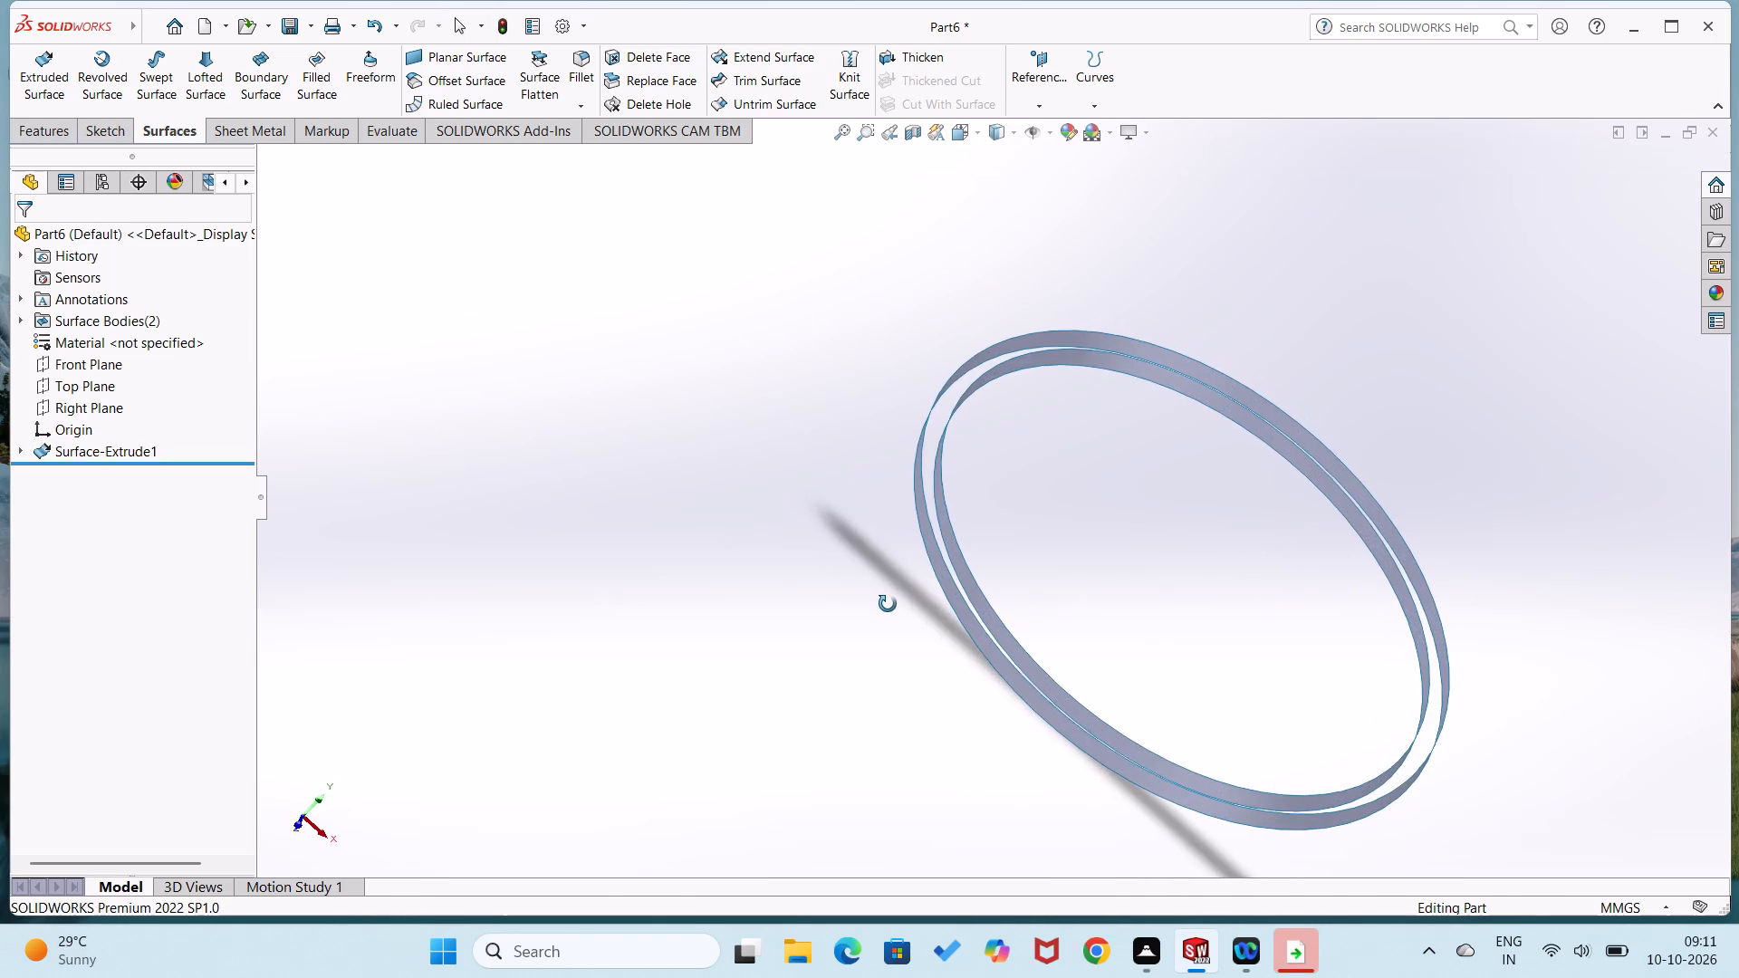
pyautogui.moveTo(888, 604); pyautogui.dragTo(1033, 414, button='middle')
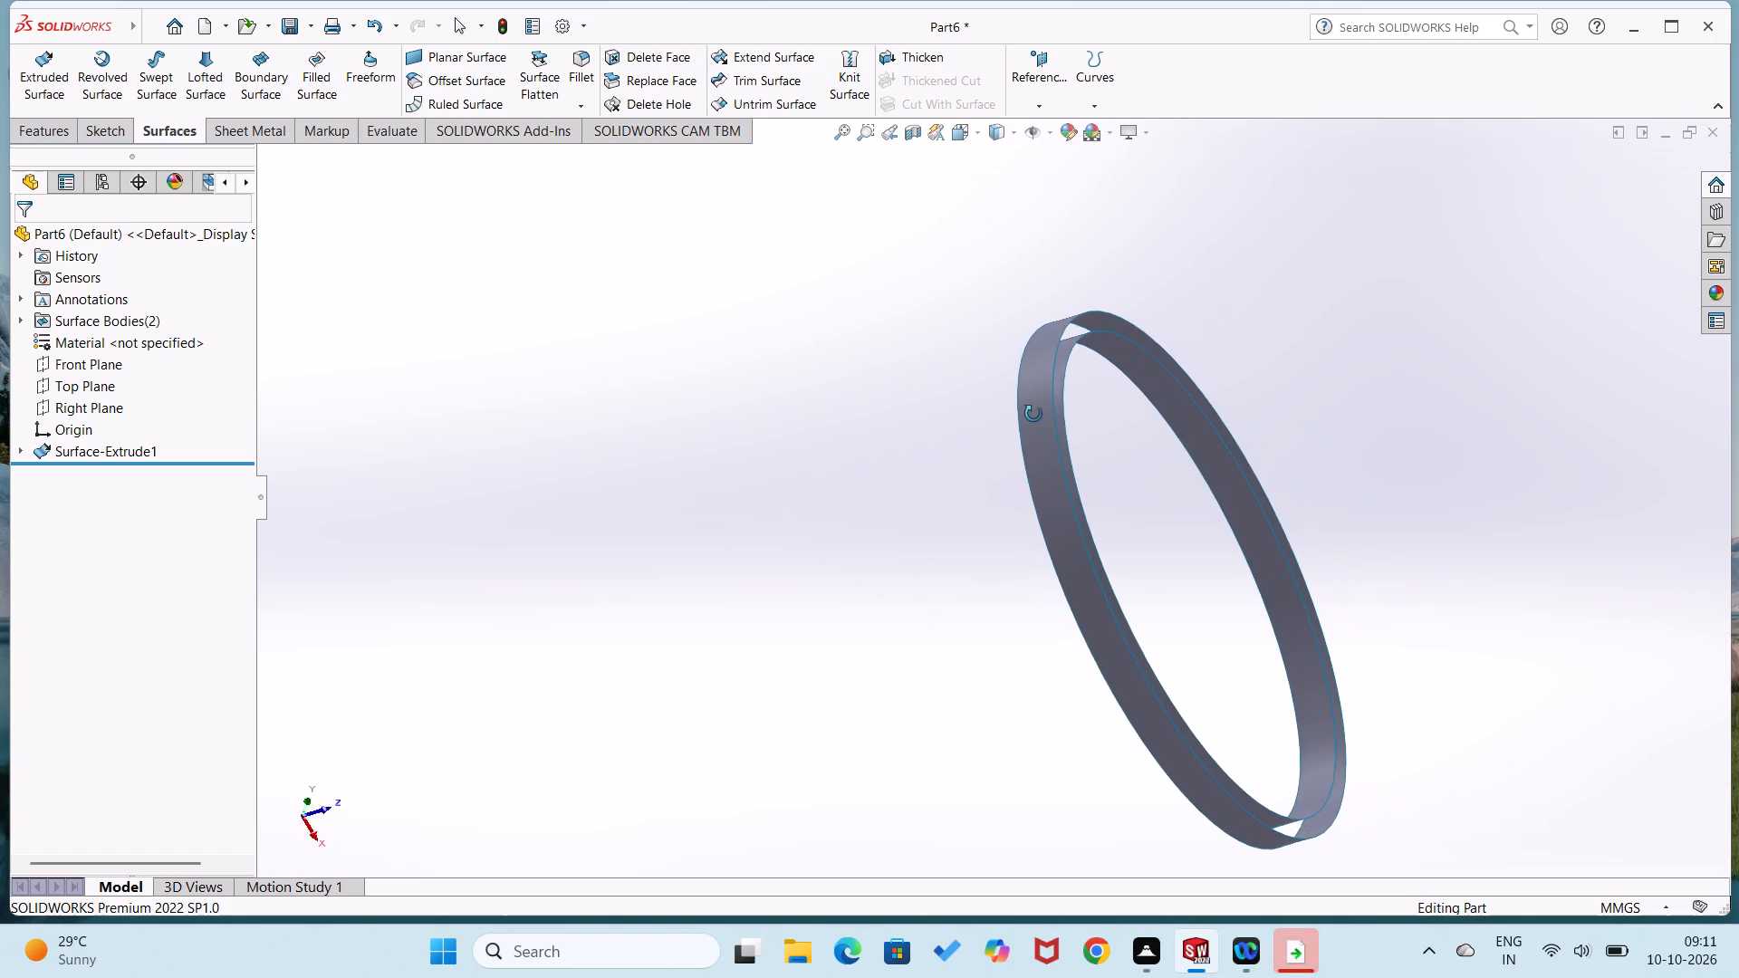
pyautogui.moveTo(1033, 414); pyautogui.dragTo(1266, 297, button='middle')
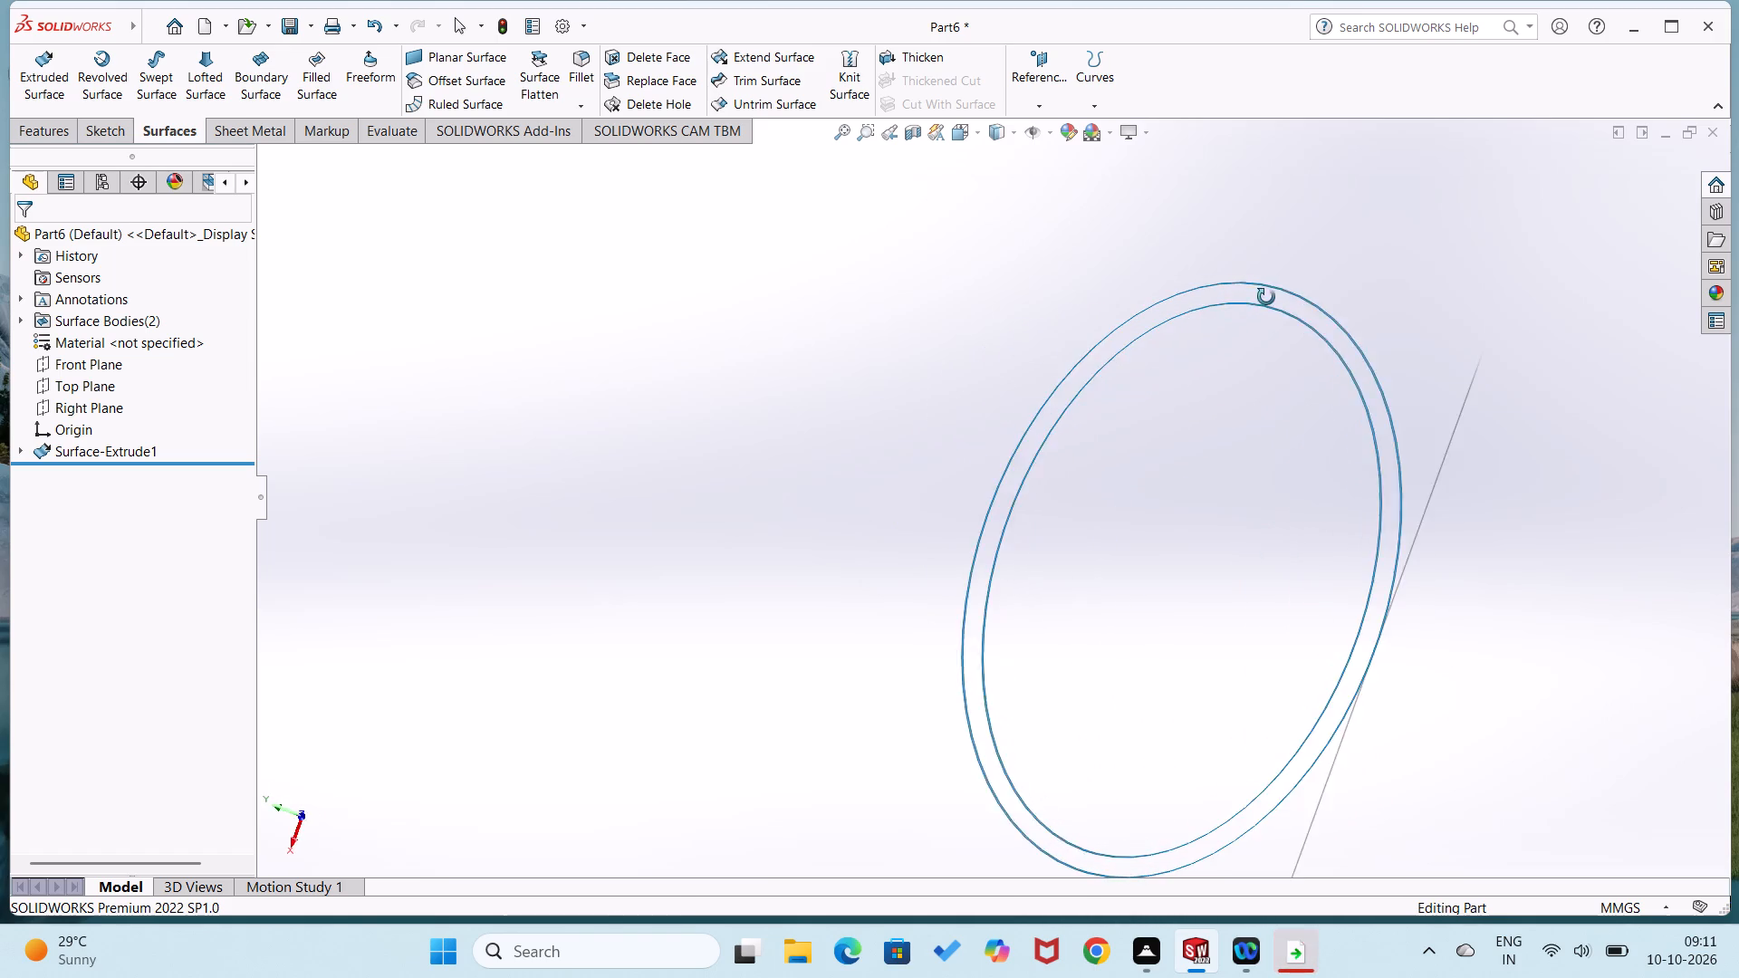
pyautogui.moveTo(1266, 297); pyautogui.dragTo(1525, 186, button='middle')
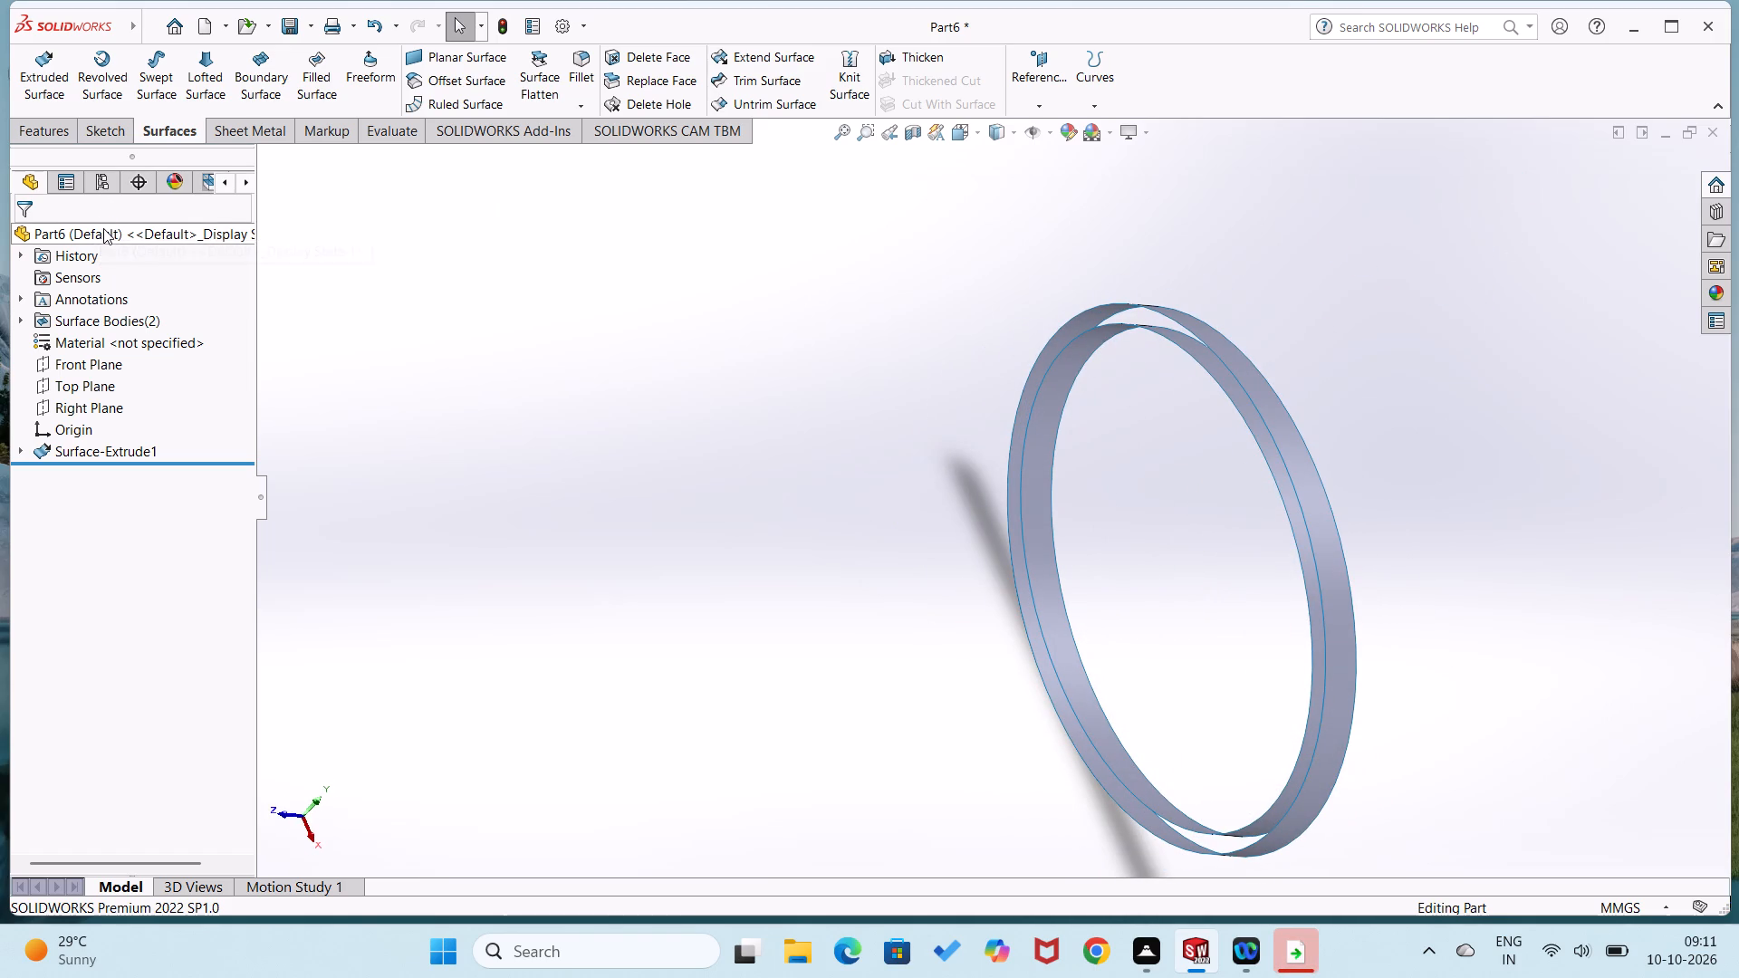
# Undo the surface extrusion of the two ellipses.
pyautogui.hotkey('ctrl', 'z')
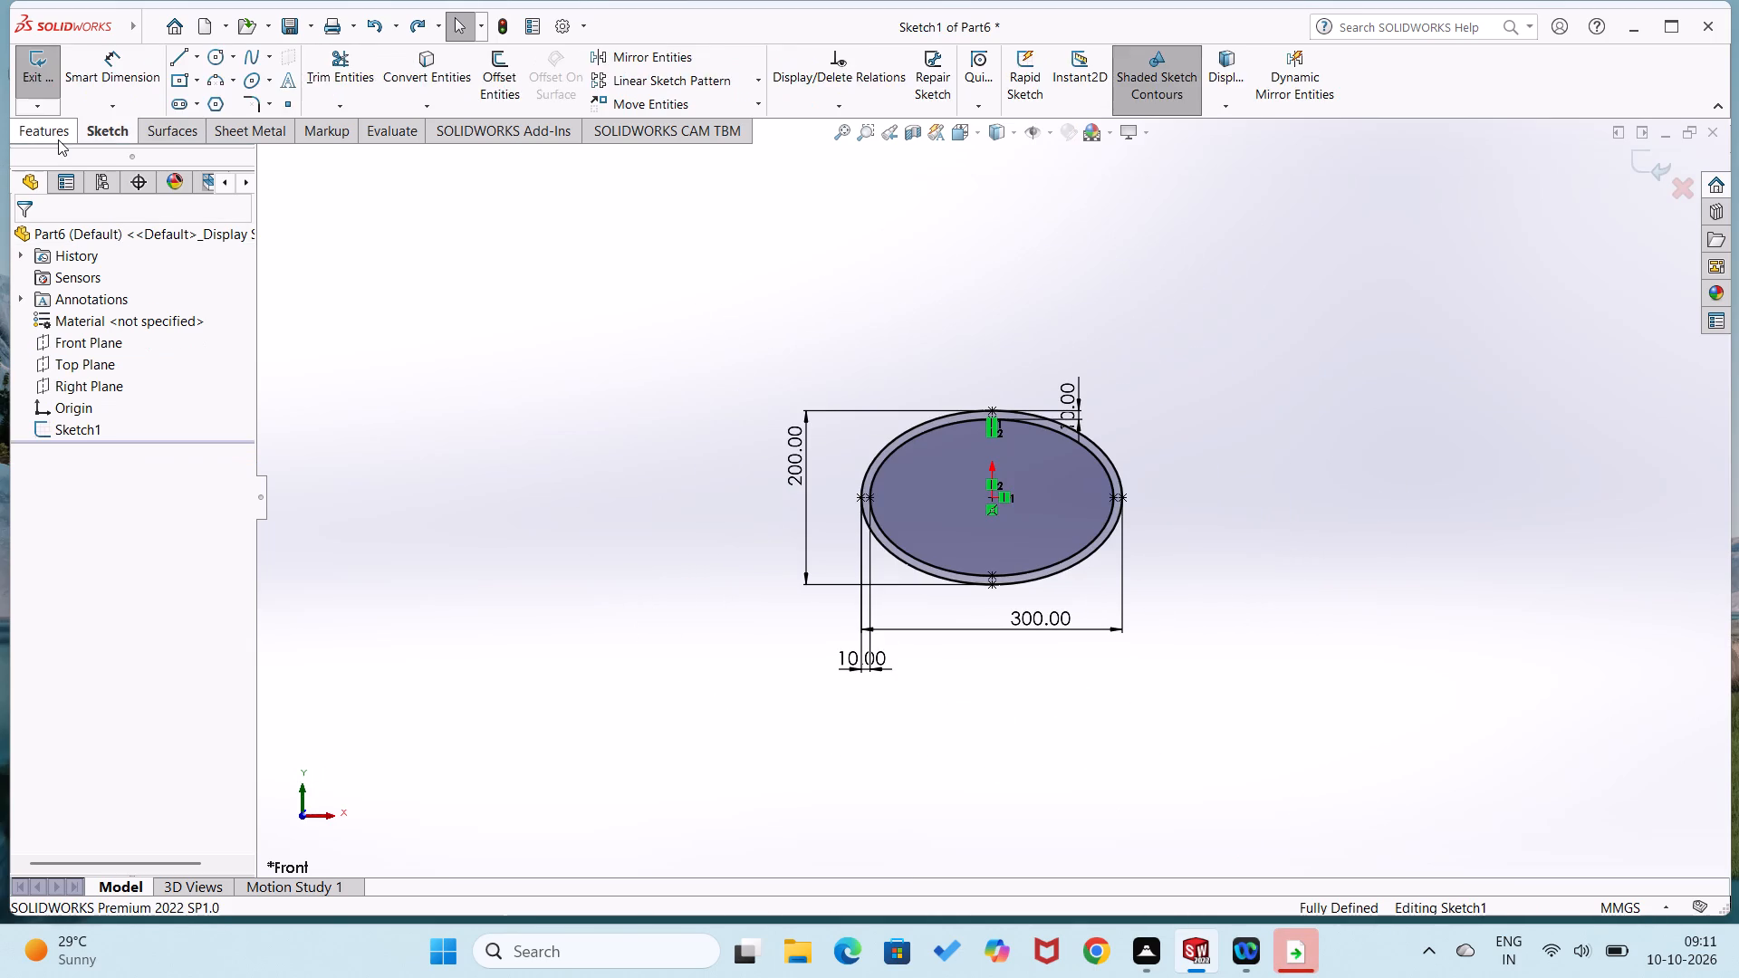
# Extrude the area between the two ellipses as a solid ring, blind 20 mm from the sketch plane.
pyautogui.click(58, 139)
pyautogui.click(55, 91)
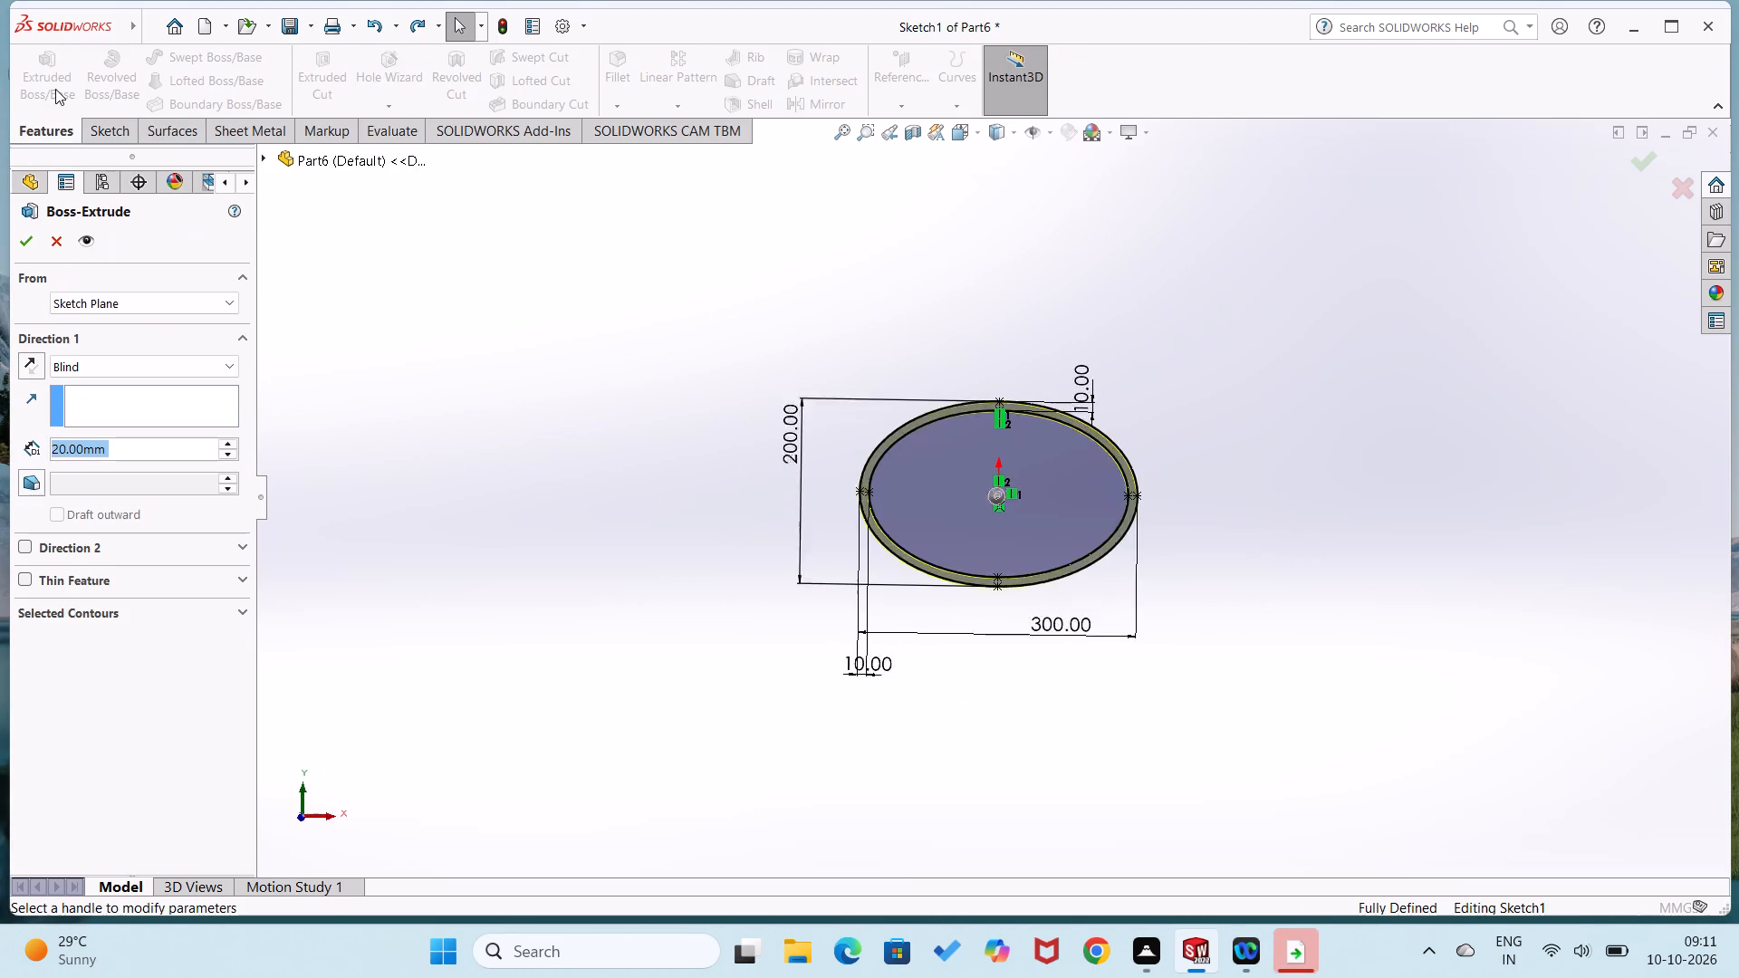
pyautogui.click(30, 238)
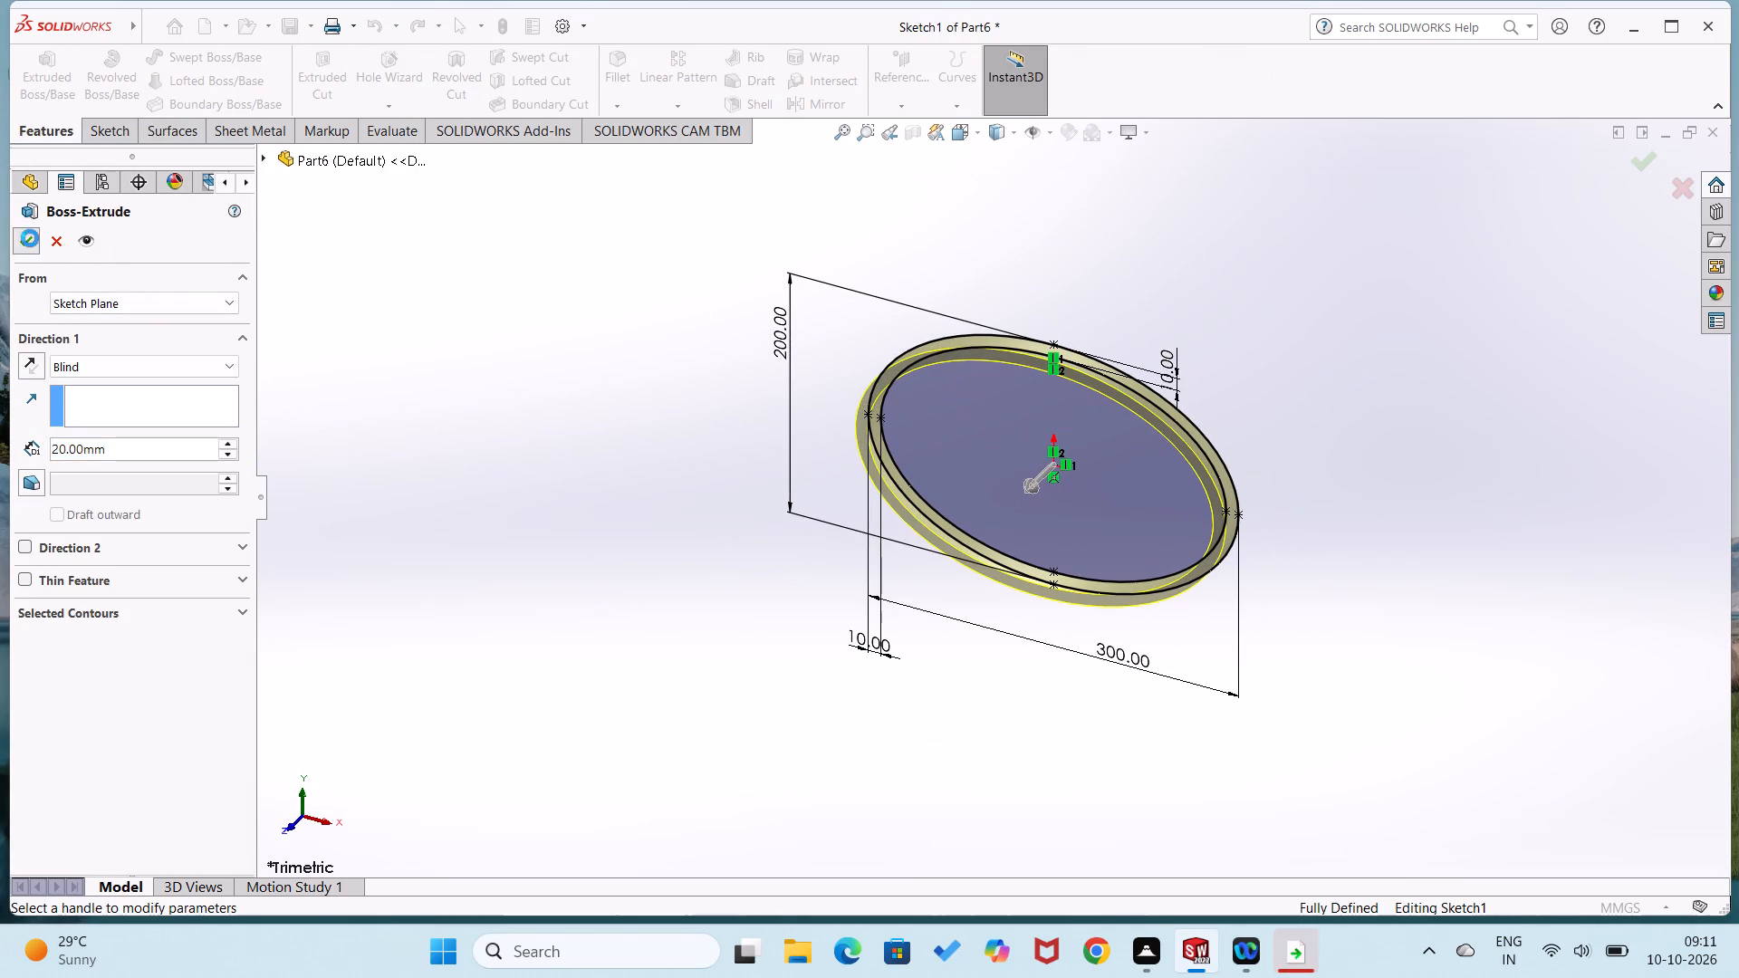
pyautogui.click(305, 379)
# Start a sketch on the ring's front face and draw a corner rectangle about 375 by 77 mm, extending outward from the ring's +X side.
pyautogui.moveTo(650, 486); pyautogui.dragTo(722, 337, button='middle')
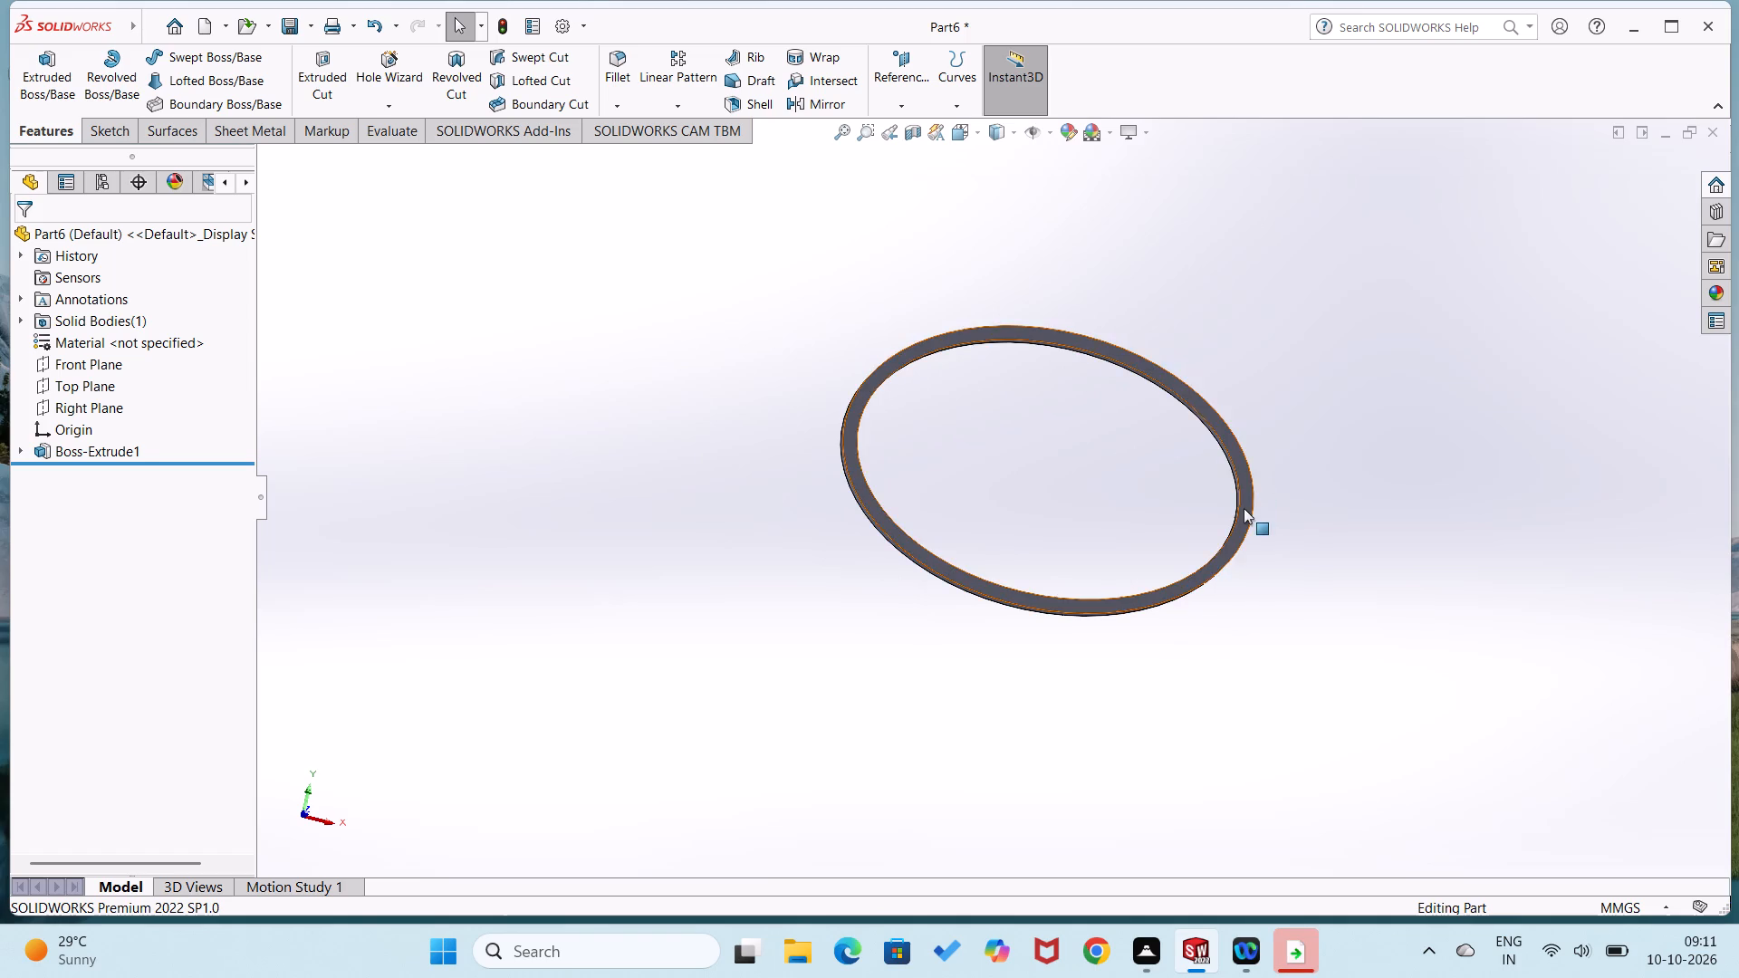
pyautogui.rightClick(1244, 508)
pyautogui.click(1287, 478)
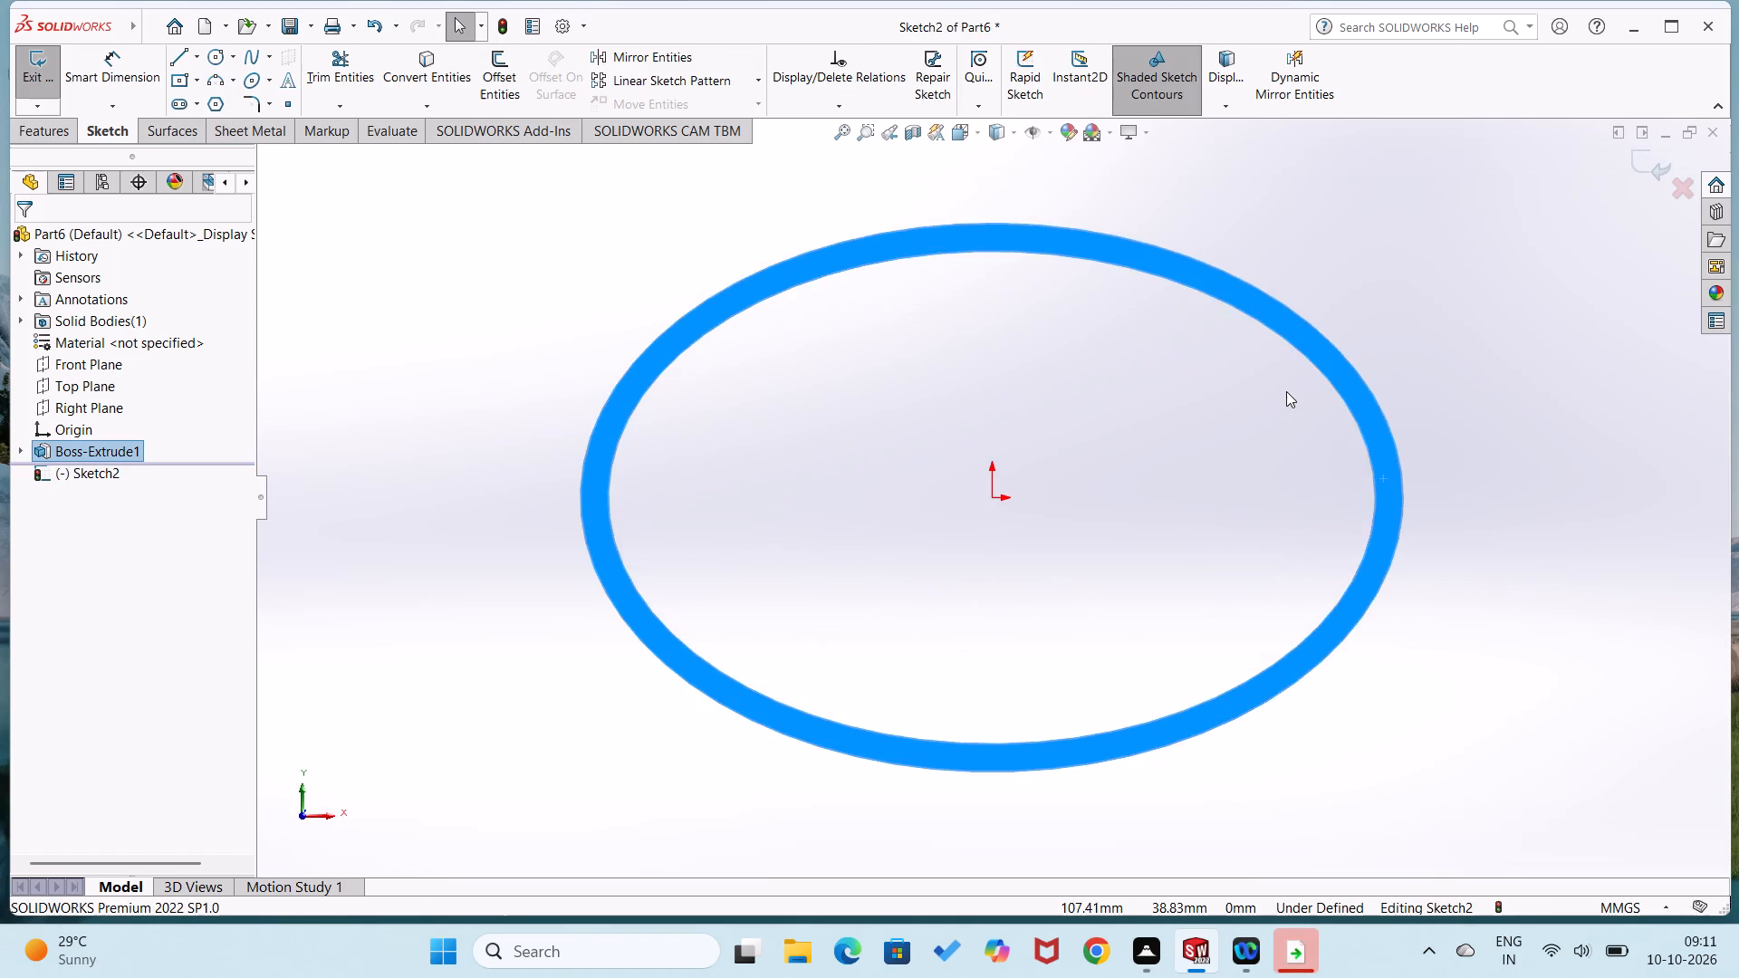
pyautogui.scroll(2, 1284, 391)
pyautogui.click(1310, 362)
pyautogui.moveTo(1323, 354); pyautogui.dragTo(1354, 520, button='right')
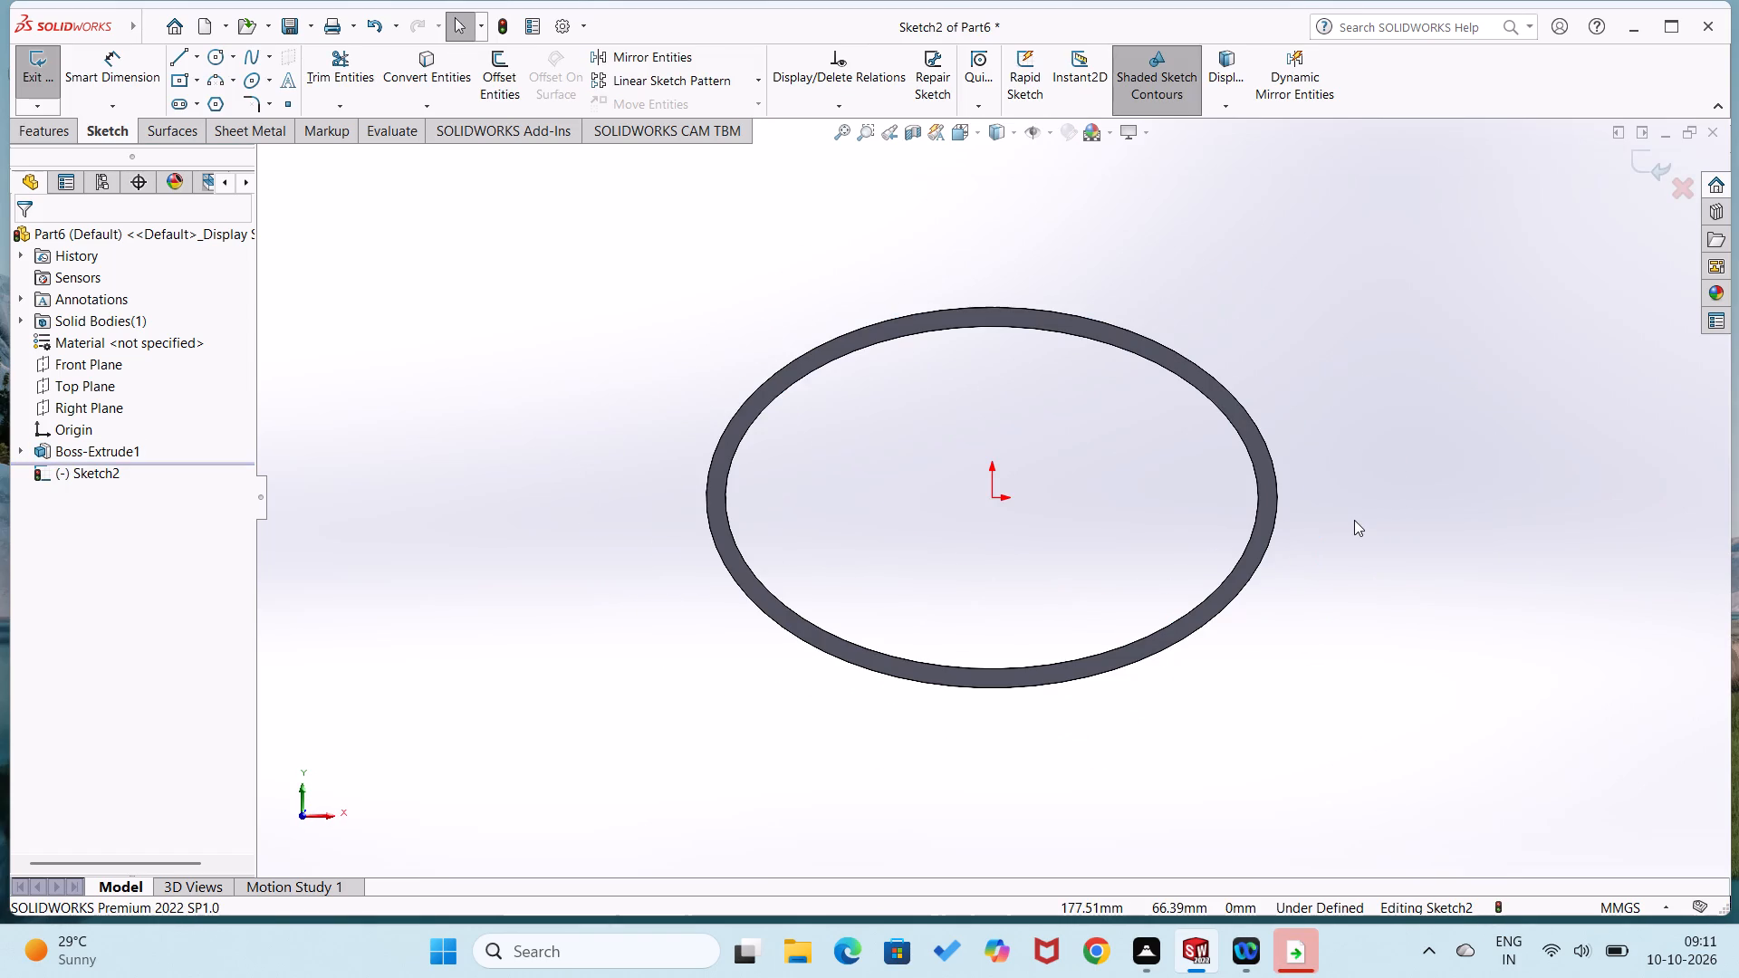
pyautogui.click(1254, 421)
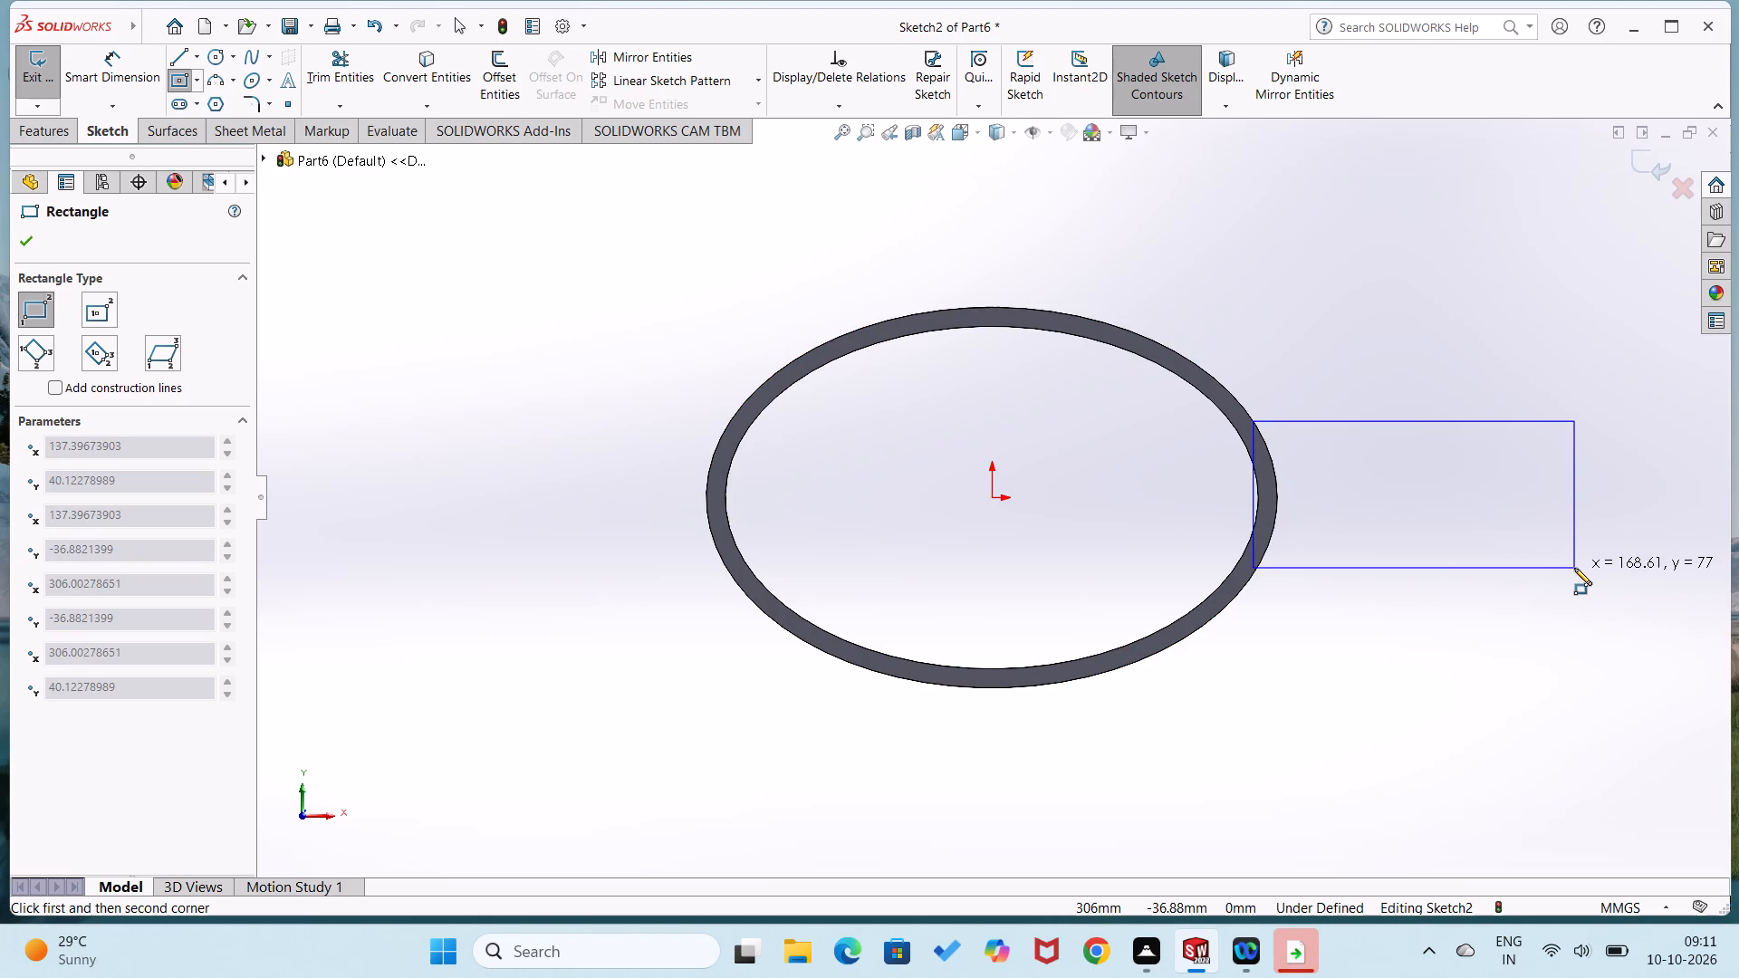
pyautogui.scroll(2, 1670, 551)
pyautogui.click(1669, 547)
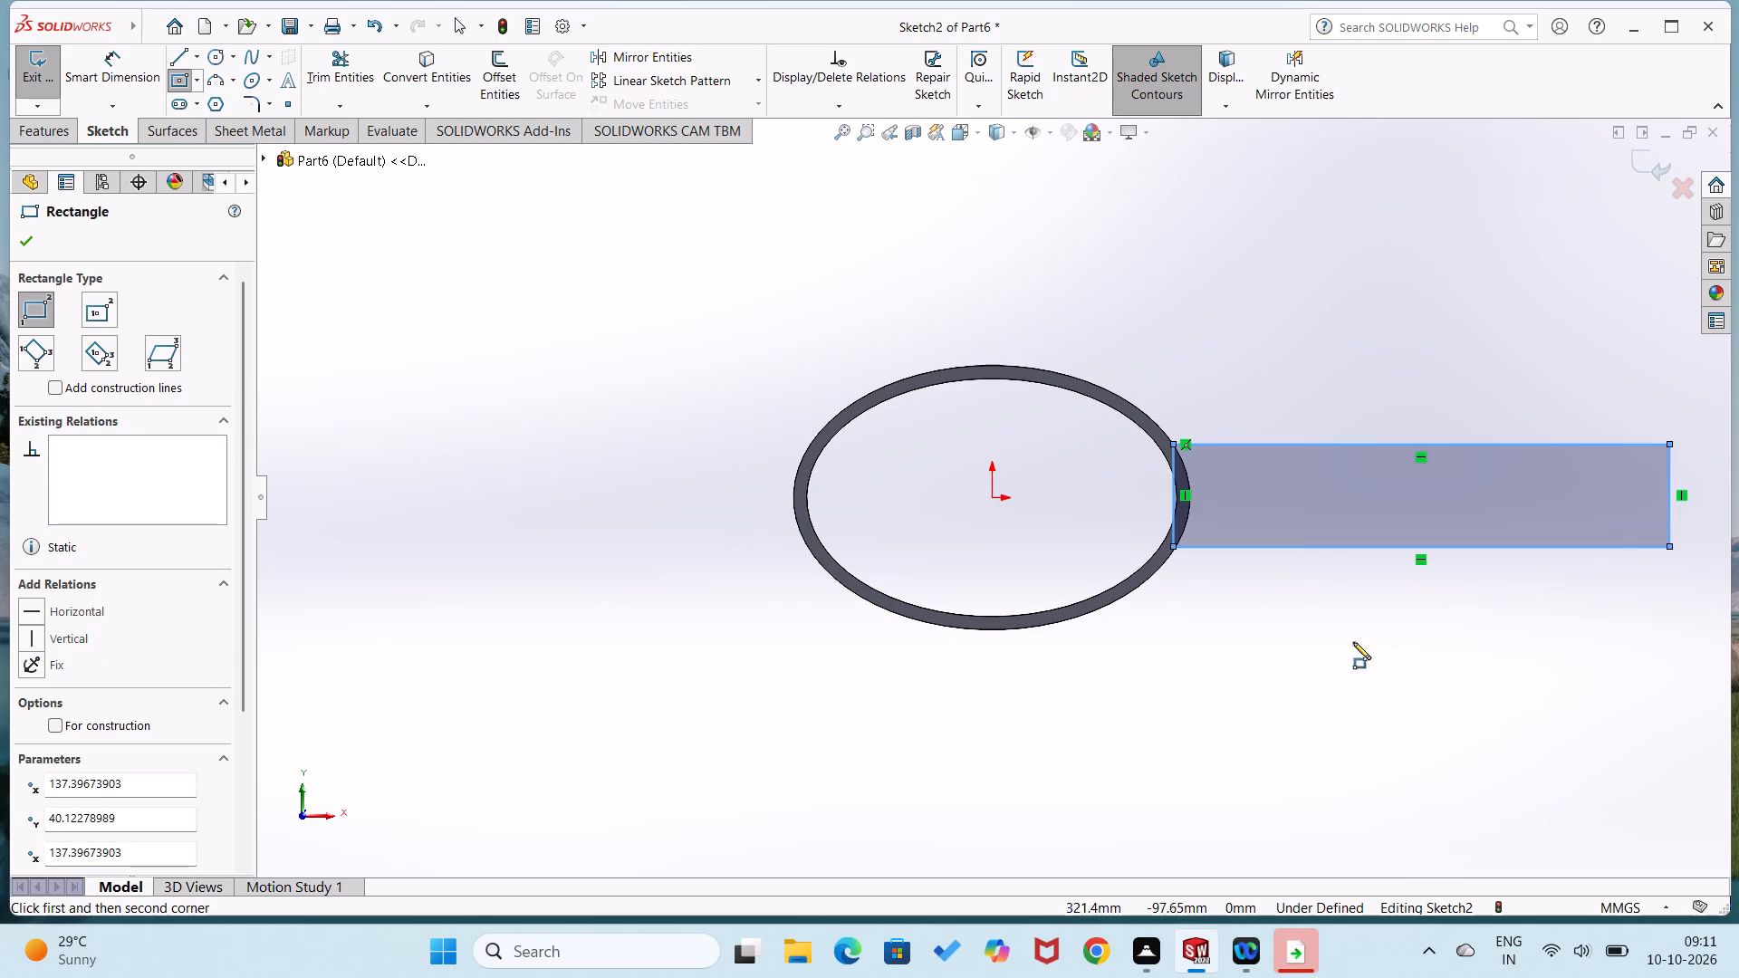
# Dimension the horizontal distance from the origin to the rectangle's far end as 600 mm.
pyautogui.moveTo(1200, 706); pyautogui.dragTo(1192, 626, button='right')
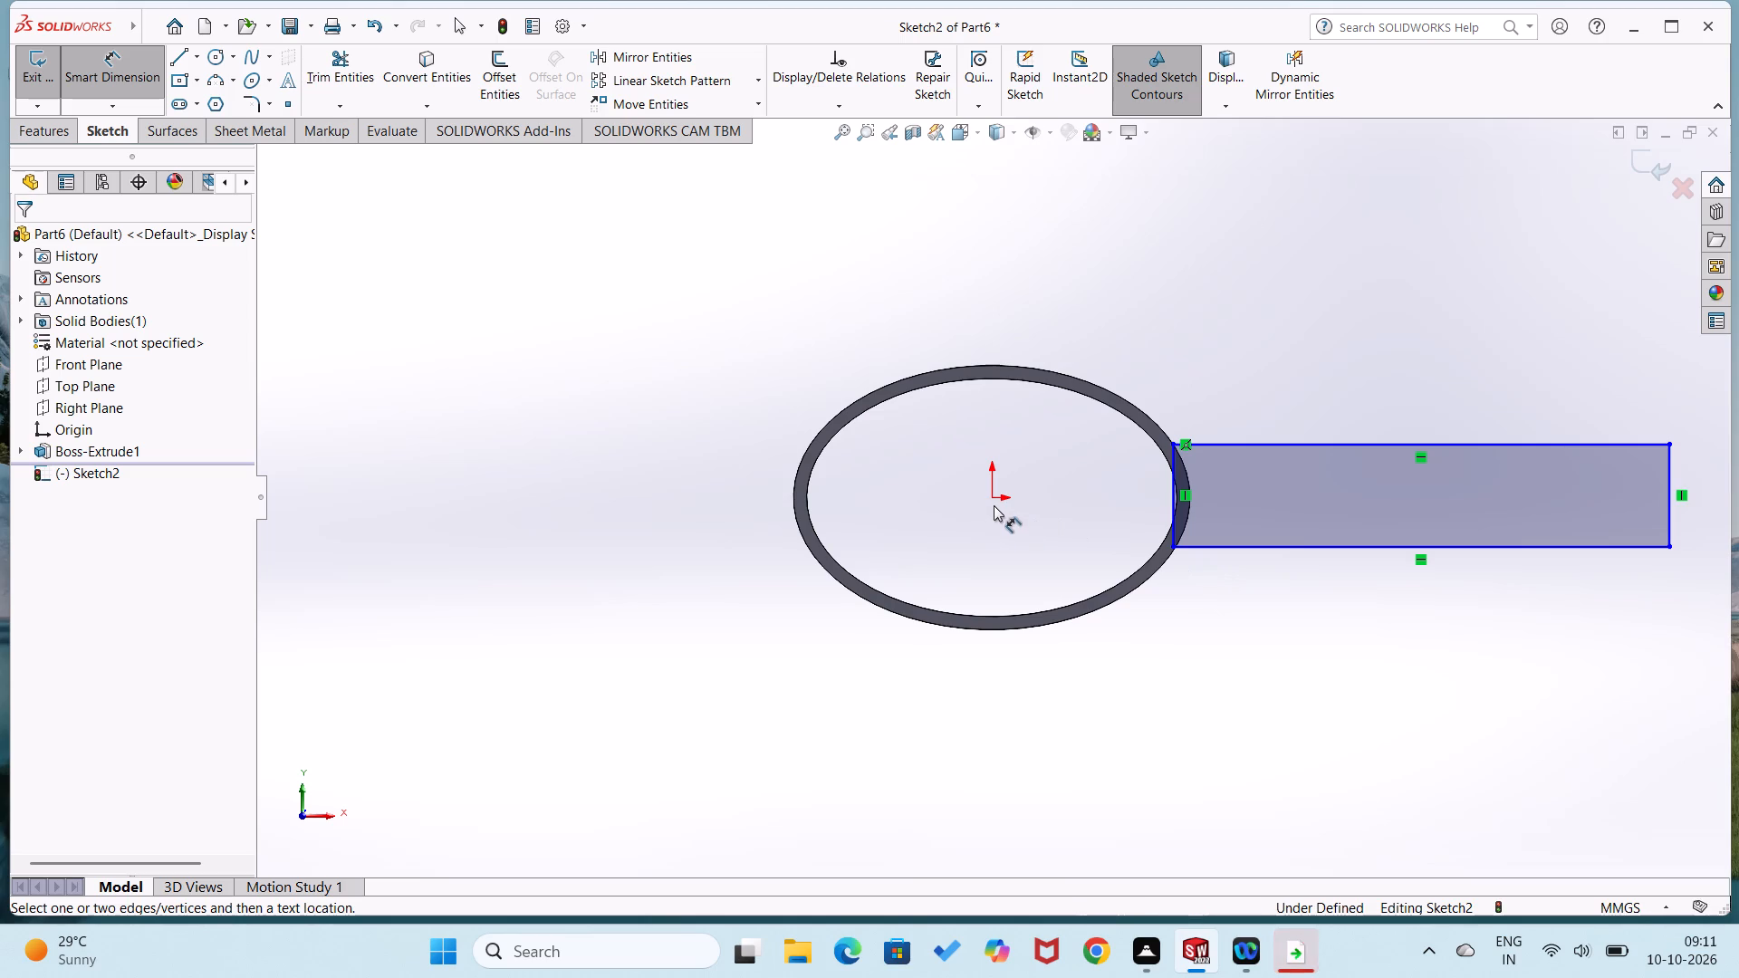
pyautogui.click(991, 499)
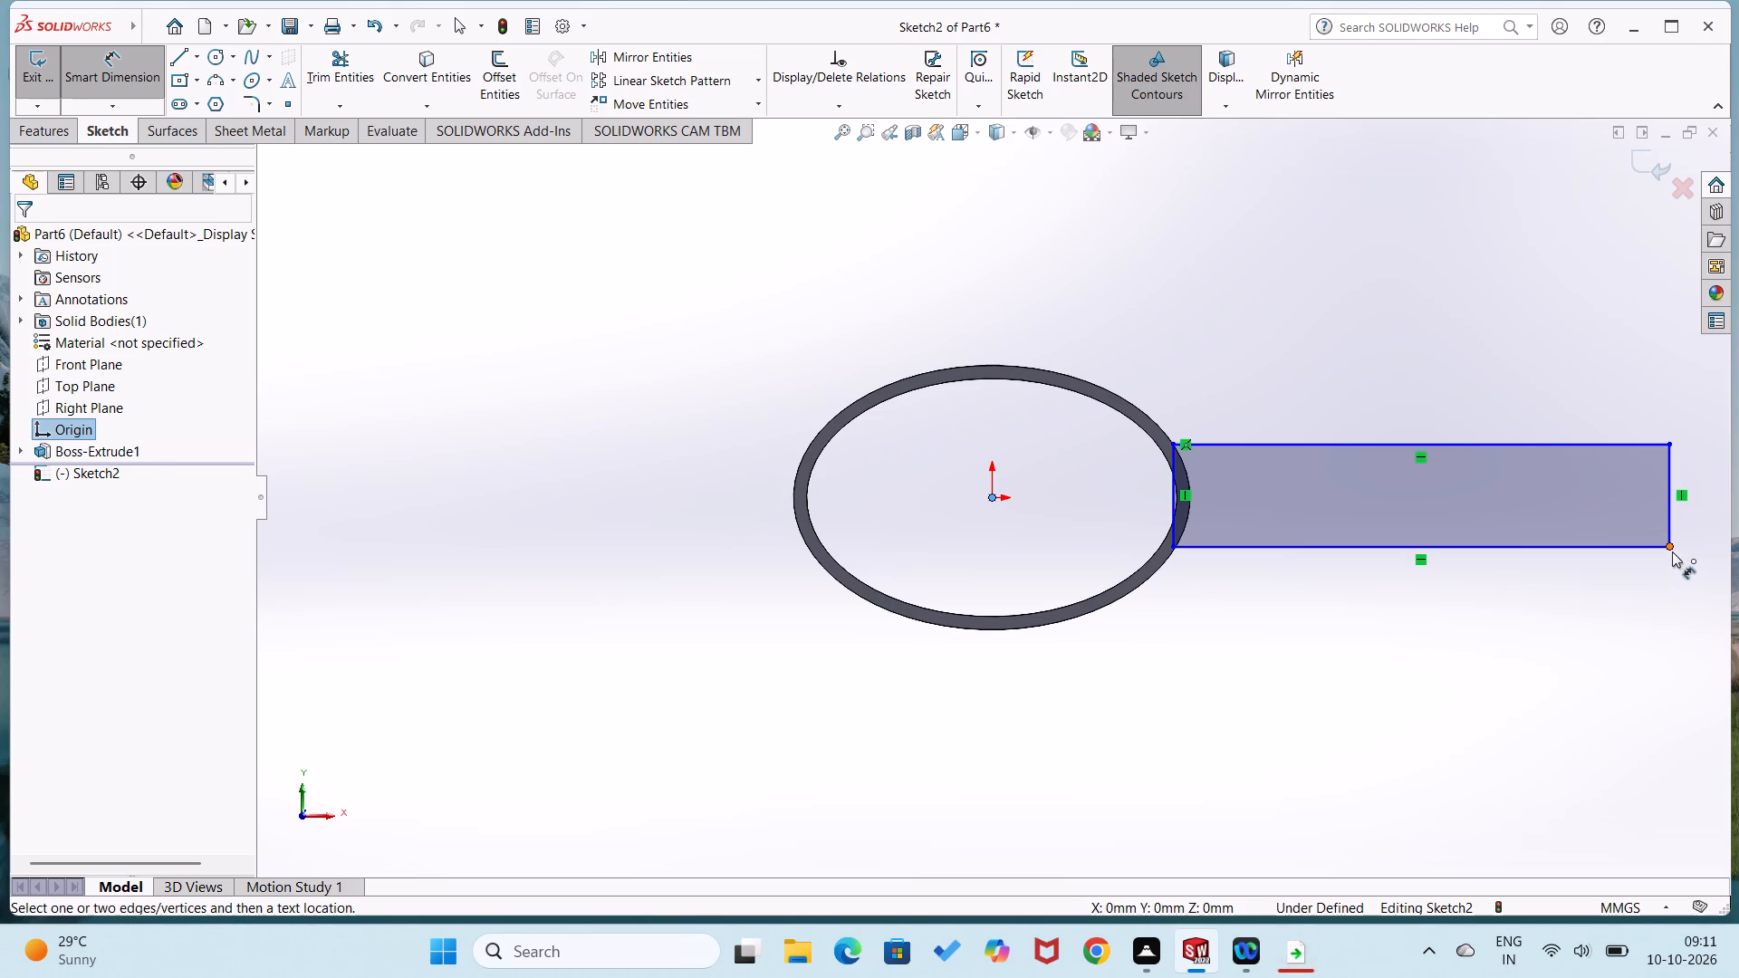
pyautogui.click(1672, 546)
pyautogui.click(1499, 682)
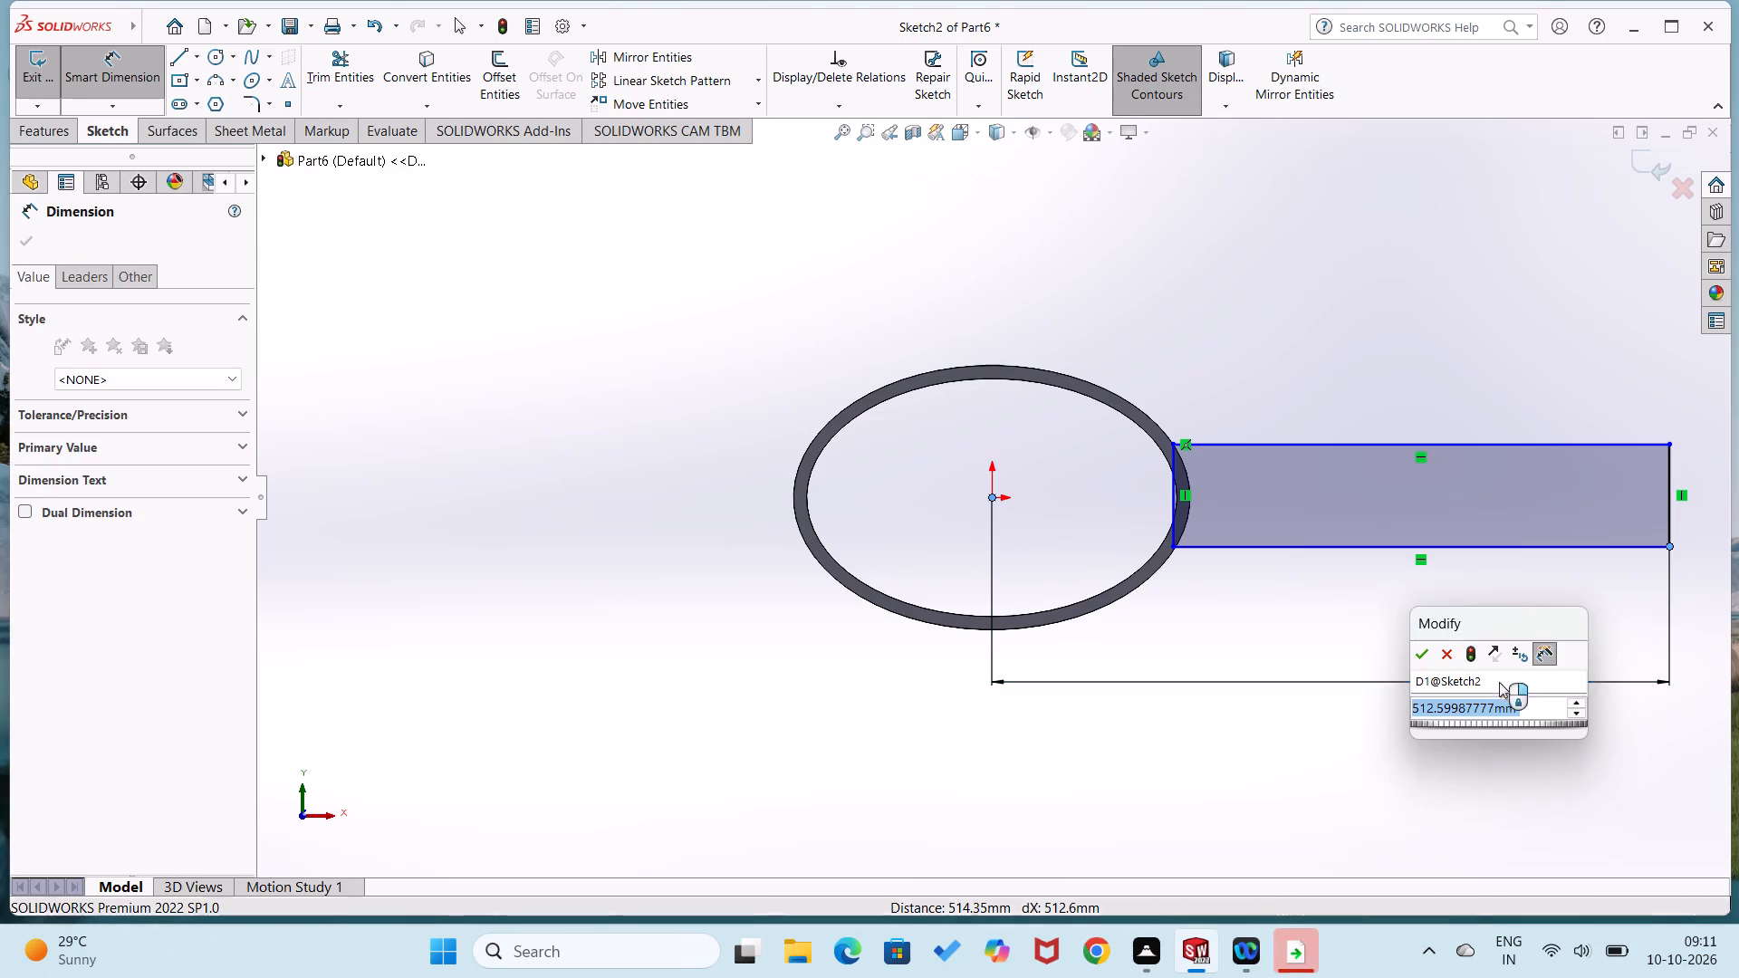
pyautogui.press('7')
pyautogui.press('0')
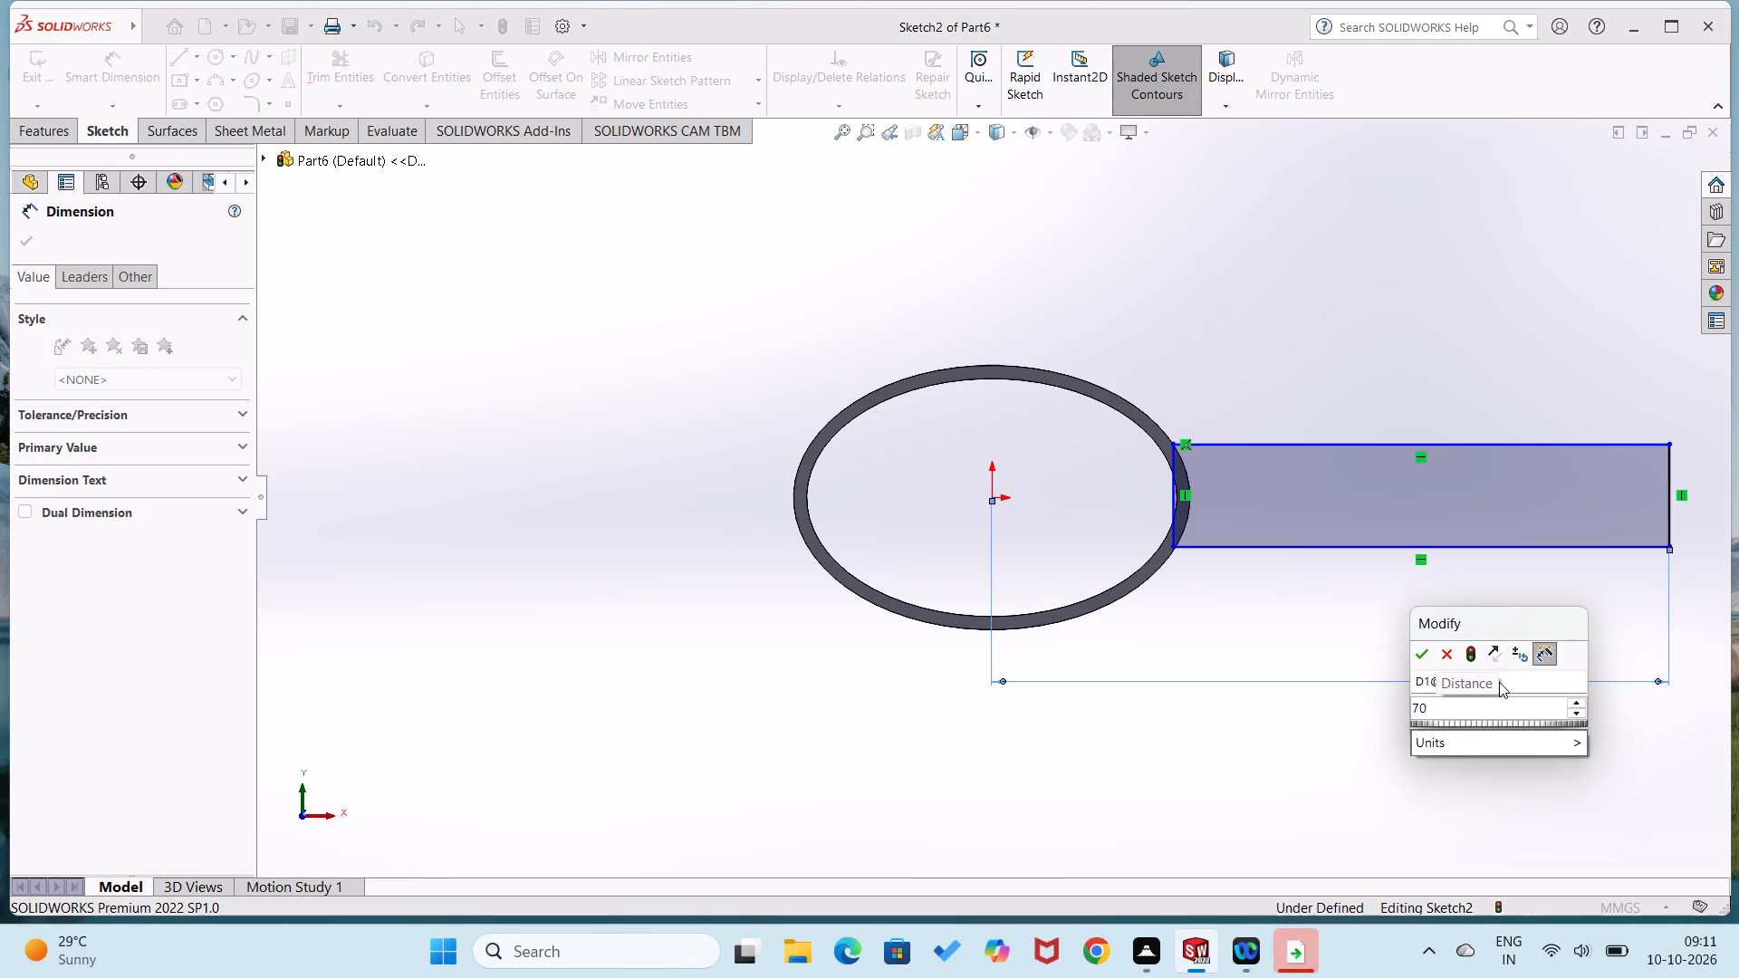
pyautogui.press('BackSpace')
pyautogui.write('60')
pyautogui.press('BackSpace')
pyautogui.press('BackSpace')
pyautogui.press('BackSpace')
pyautogui.write('600')
pyautogui.press('Return')
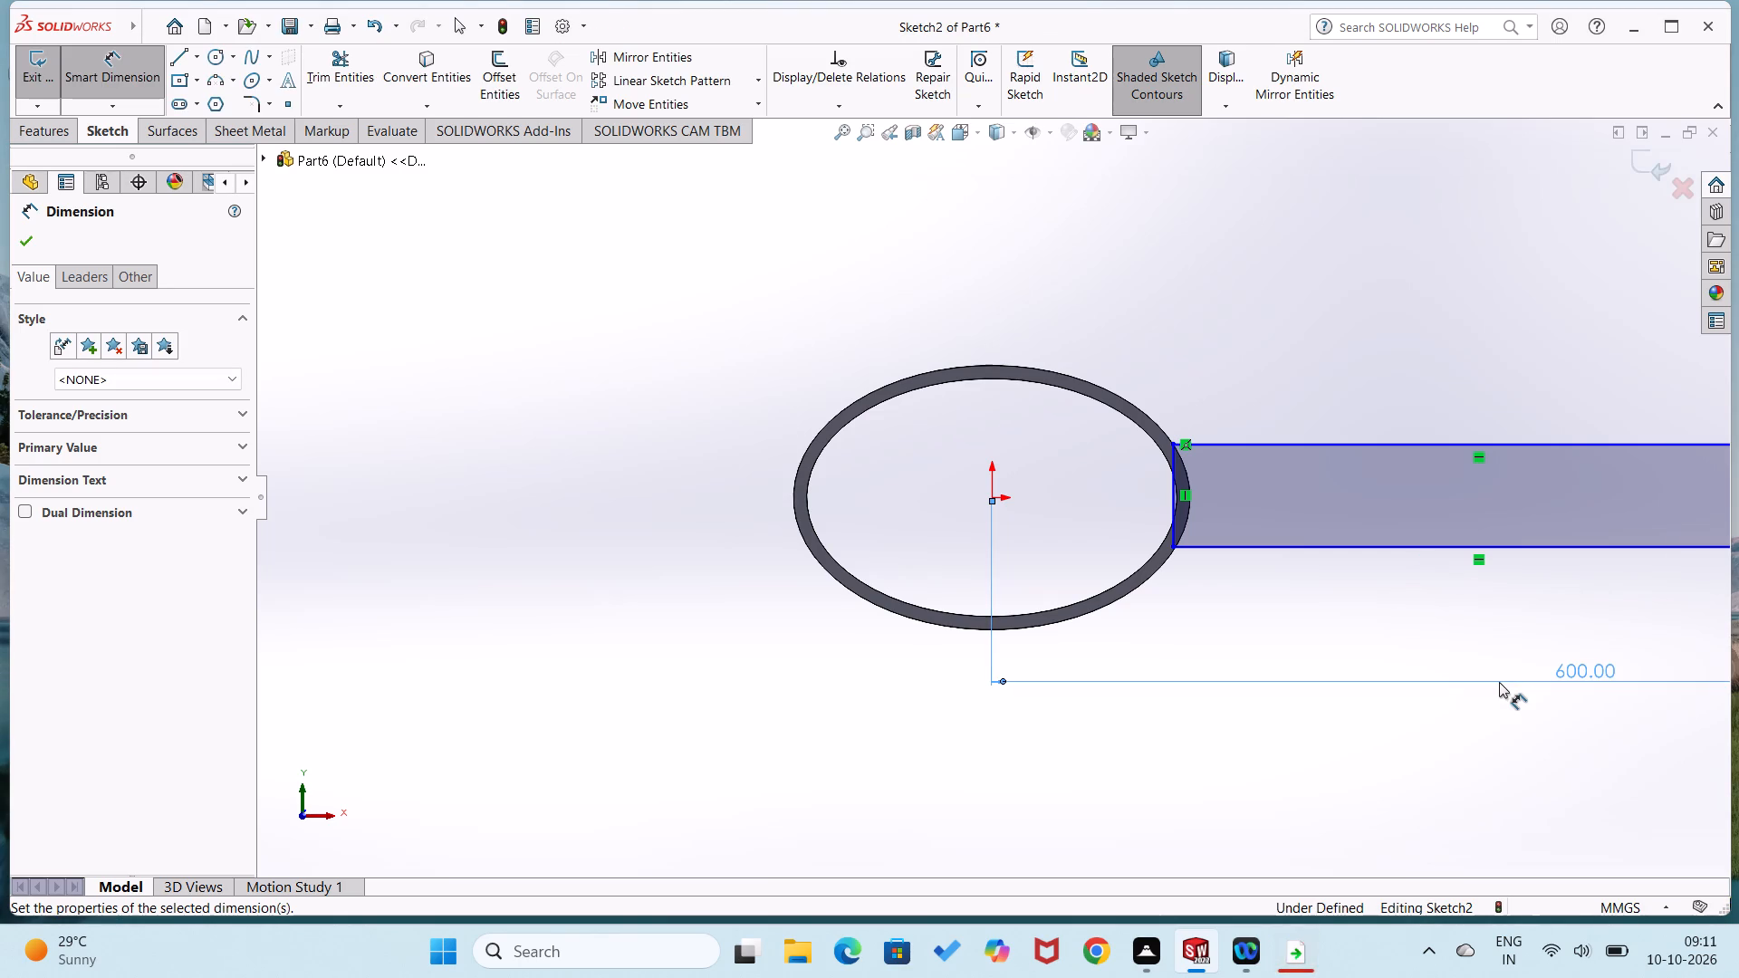
pyautogui.scroll(2, 1551, 633)
pyautogui.scroll(1, 1466, 558)
pyautogui.scroll(-2, 1466, 558)
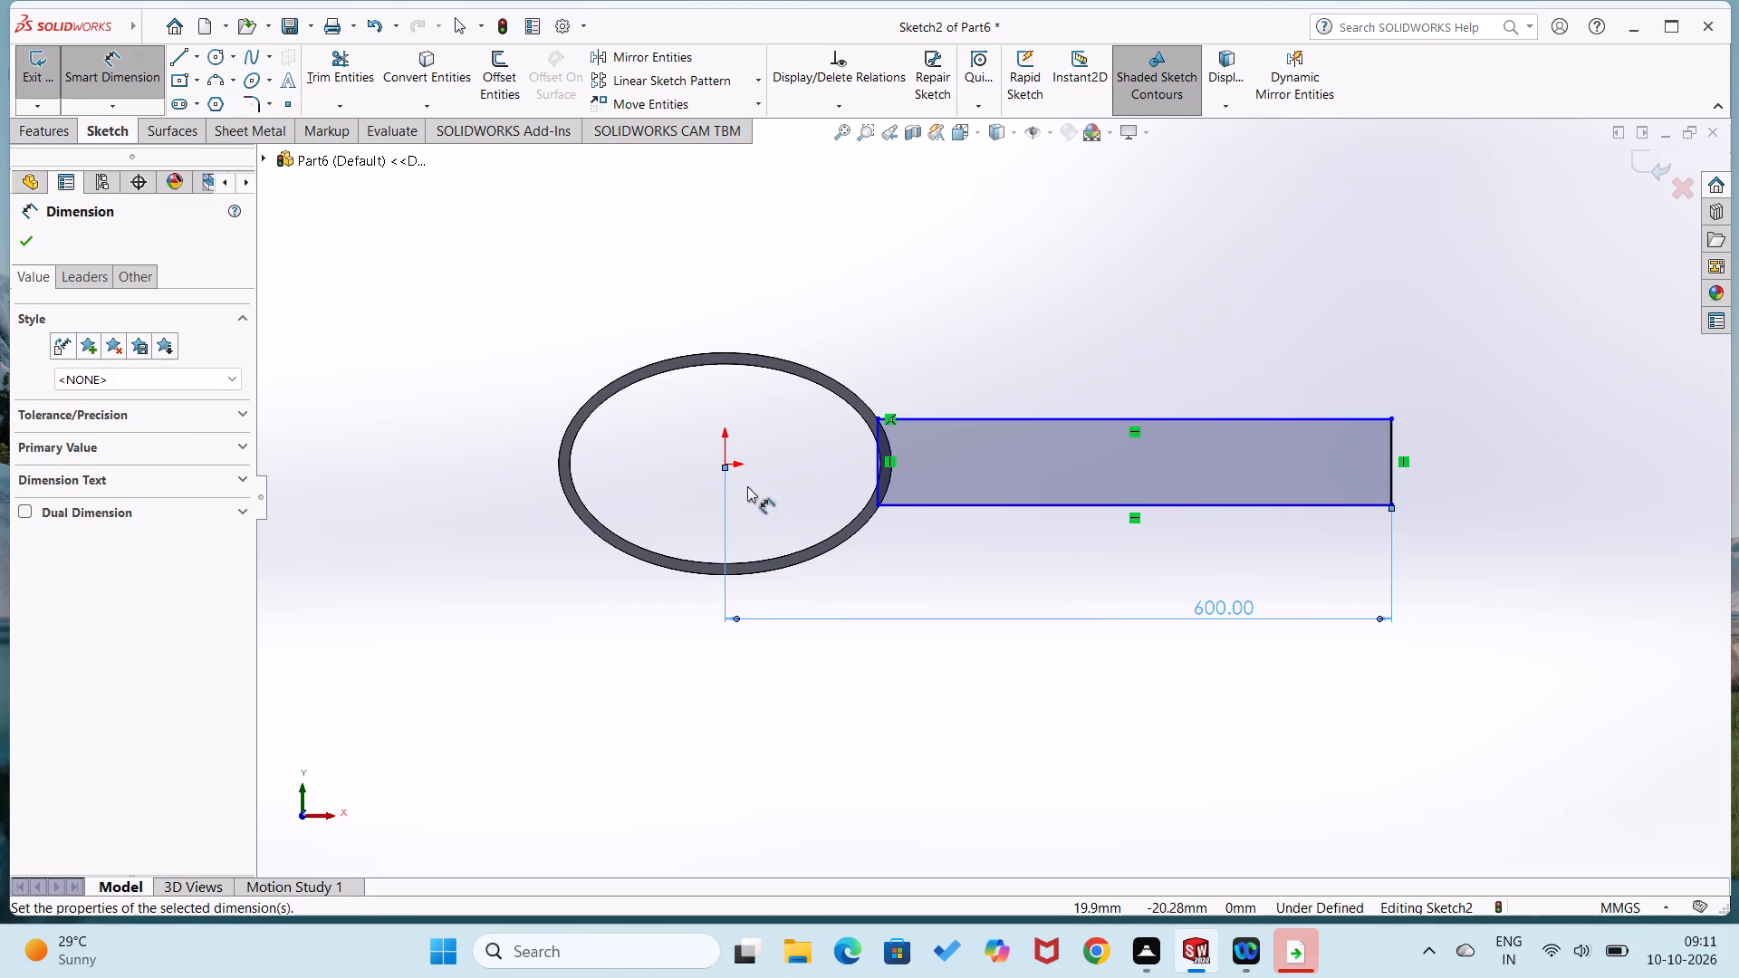
pyautogui.press('Escape')
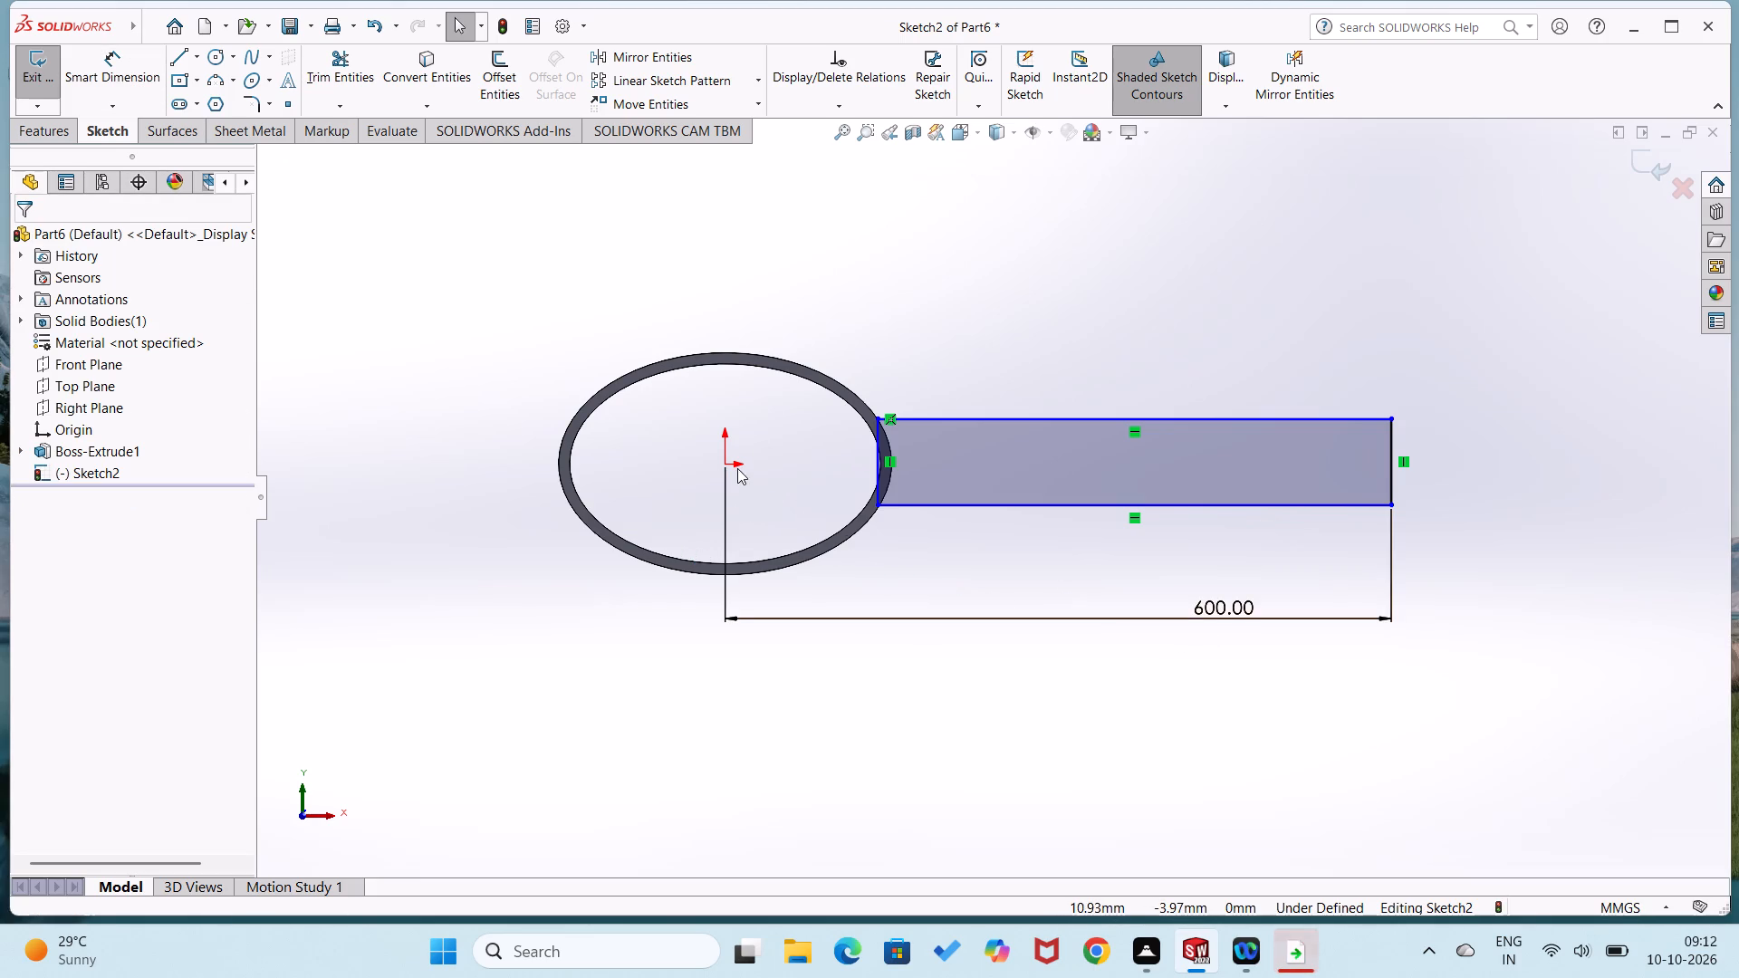
# Add a horizontal relation between the origin and the midpoint of the rectangle's short side at the ring.
pyautogui.click(726, 468)
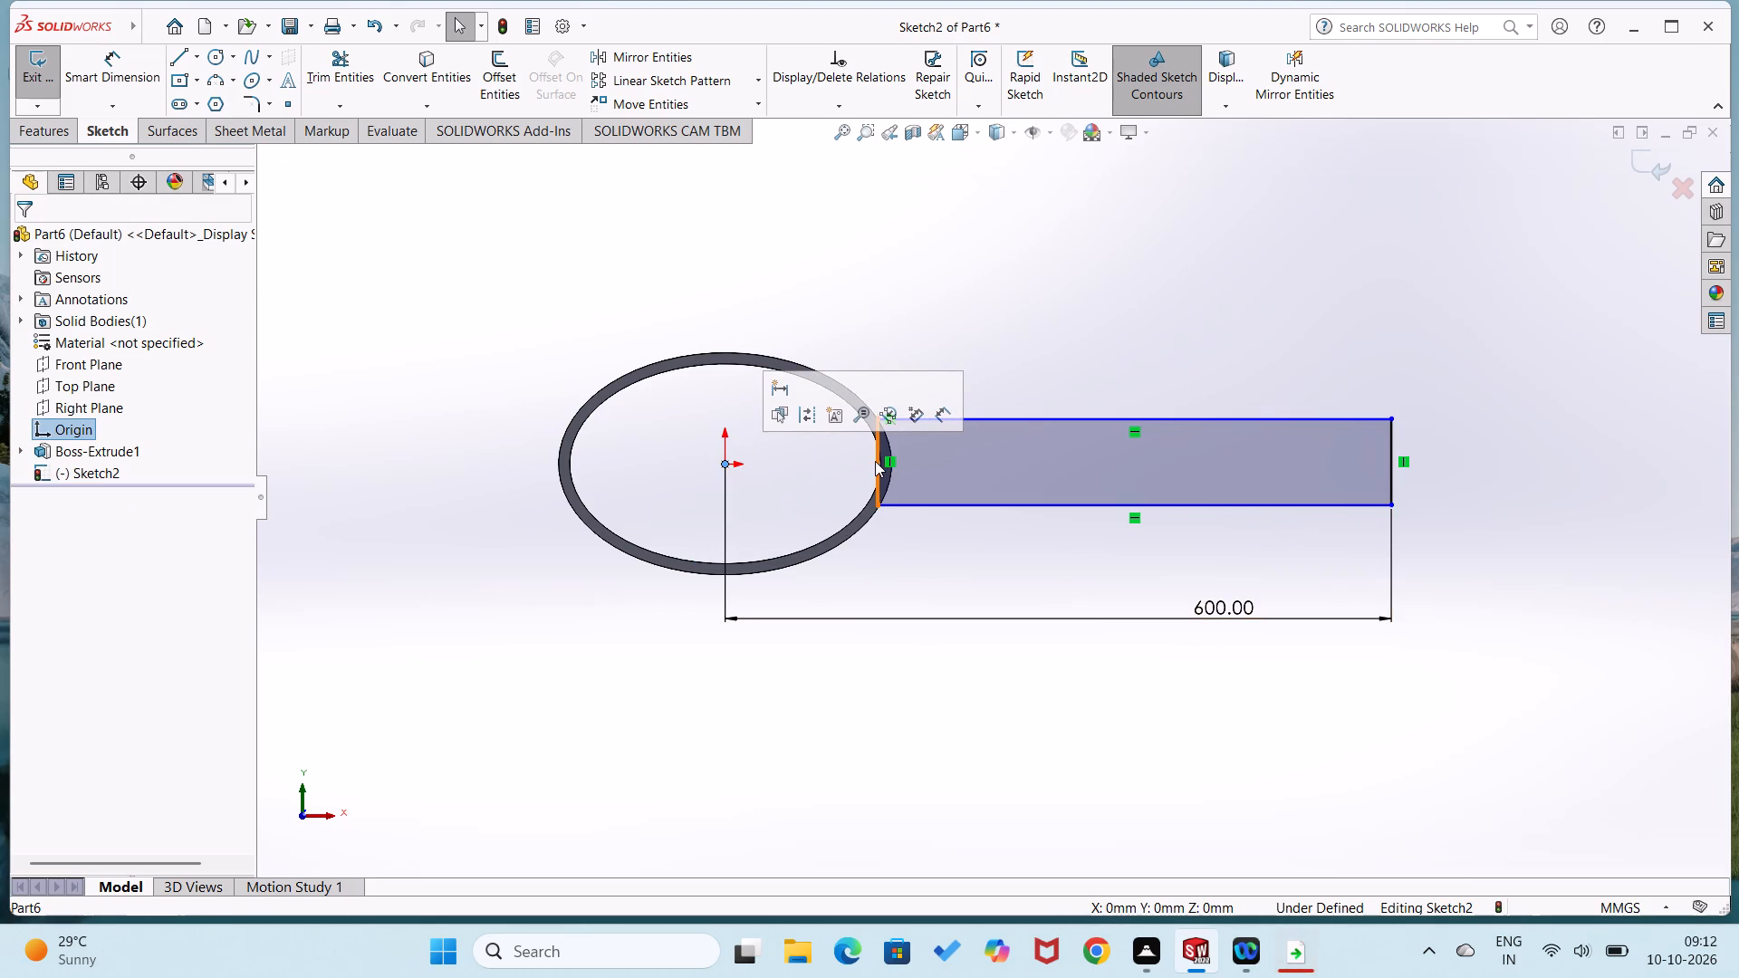
pyautogui.keyDown('ctrl'); pyautogui.click(877, 458); pyautogui.keyUp('ctrl')
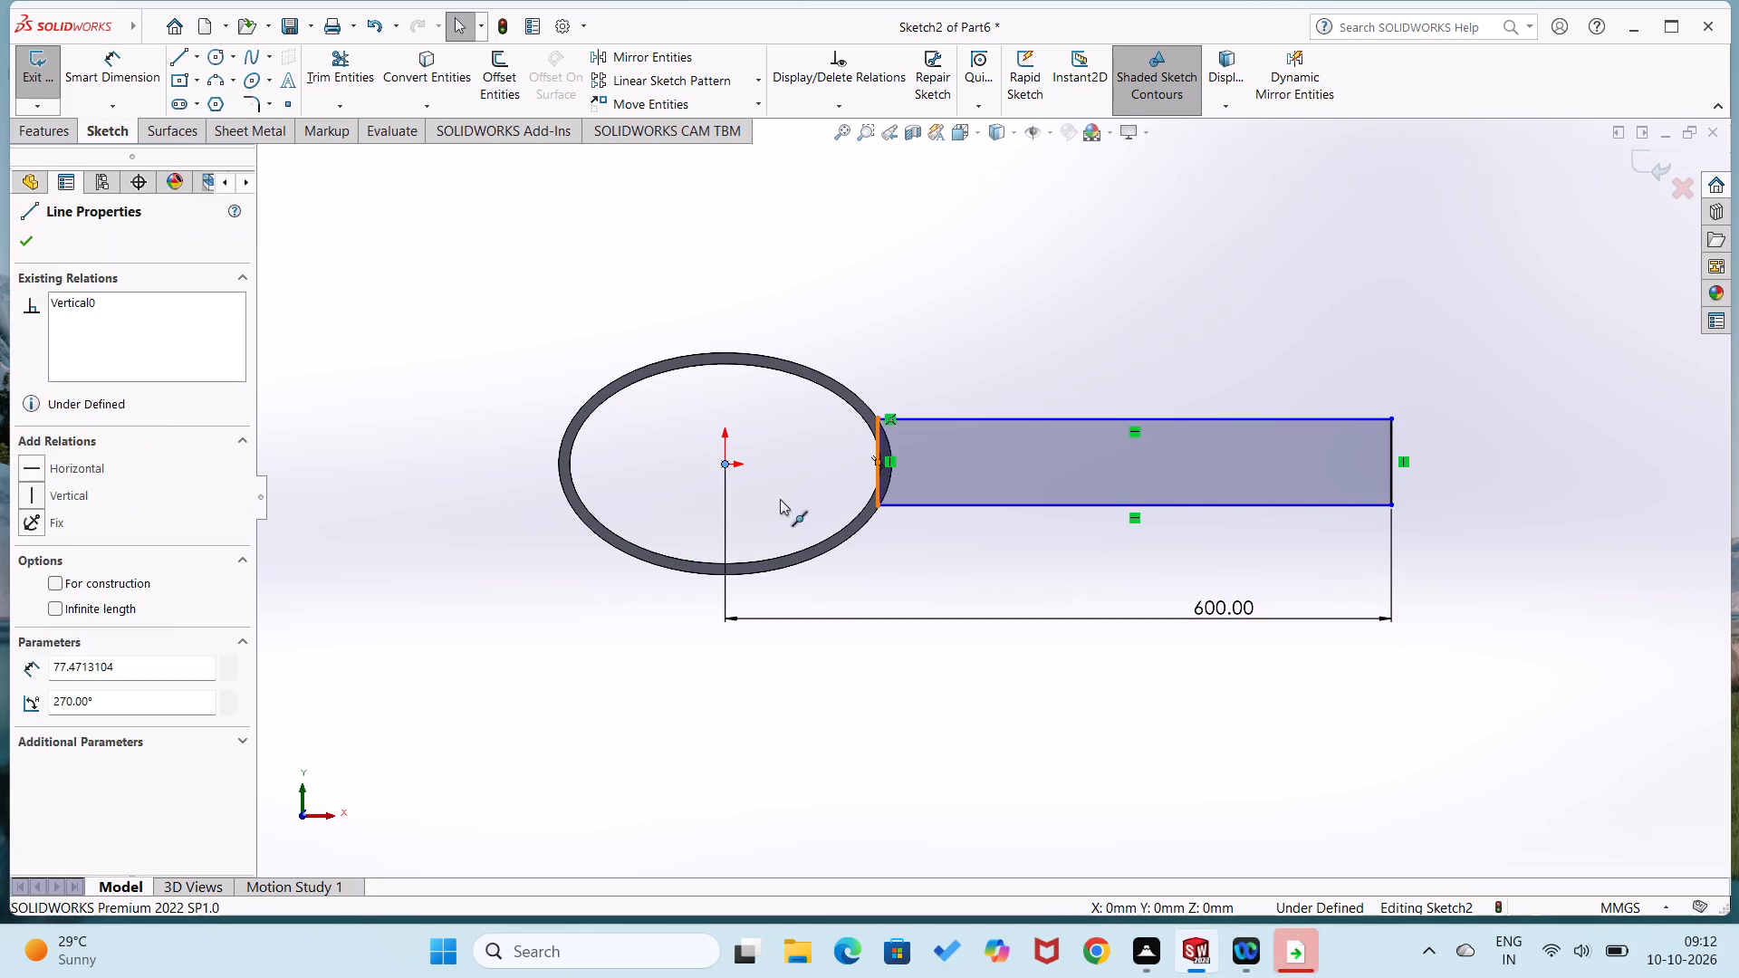
pyautogui.click(29, 431)
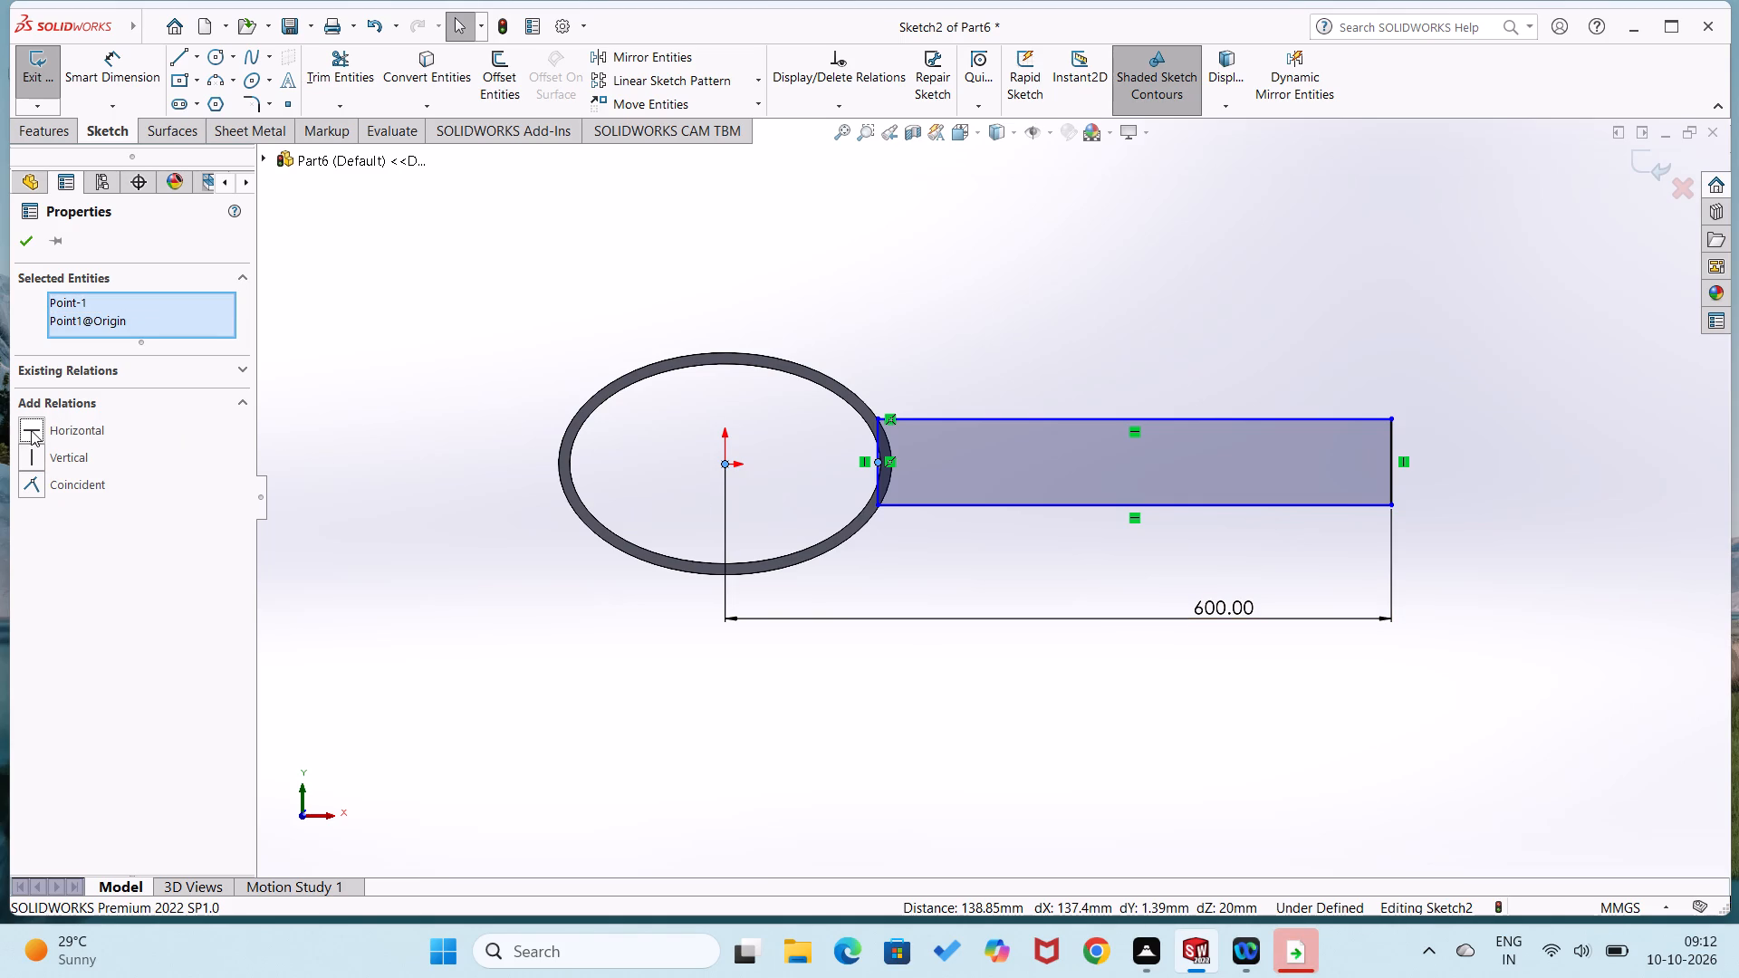
pyautogui.click(30, 243)
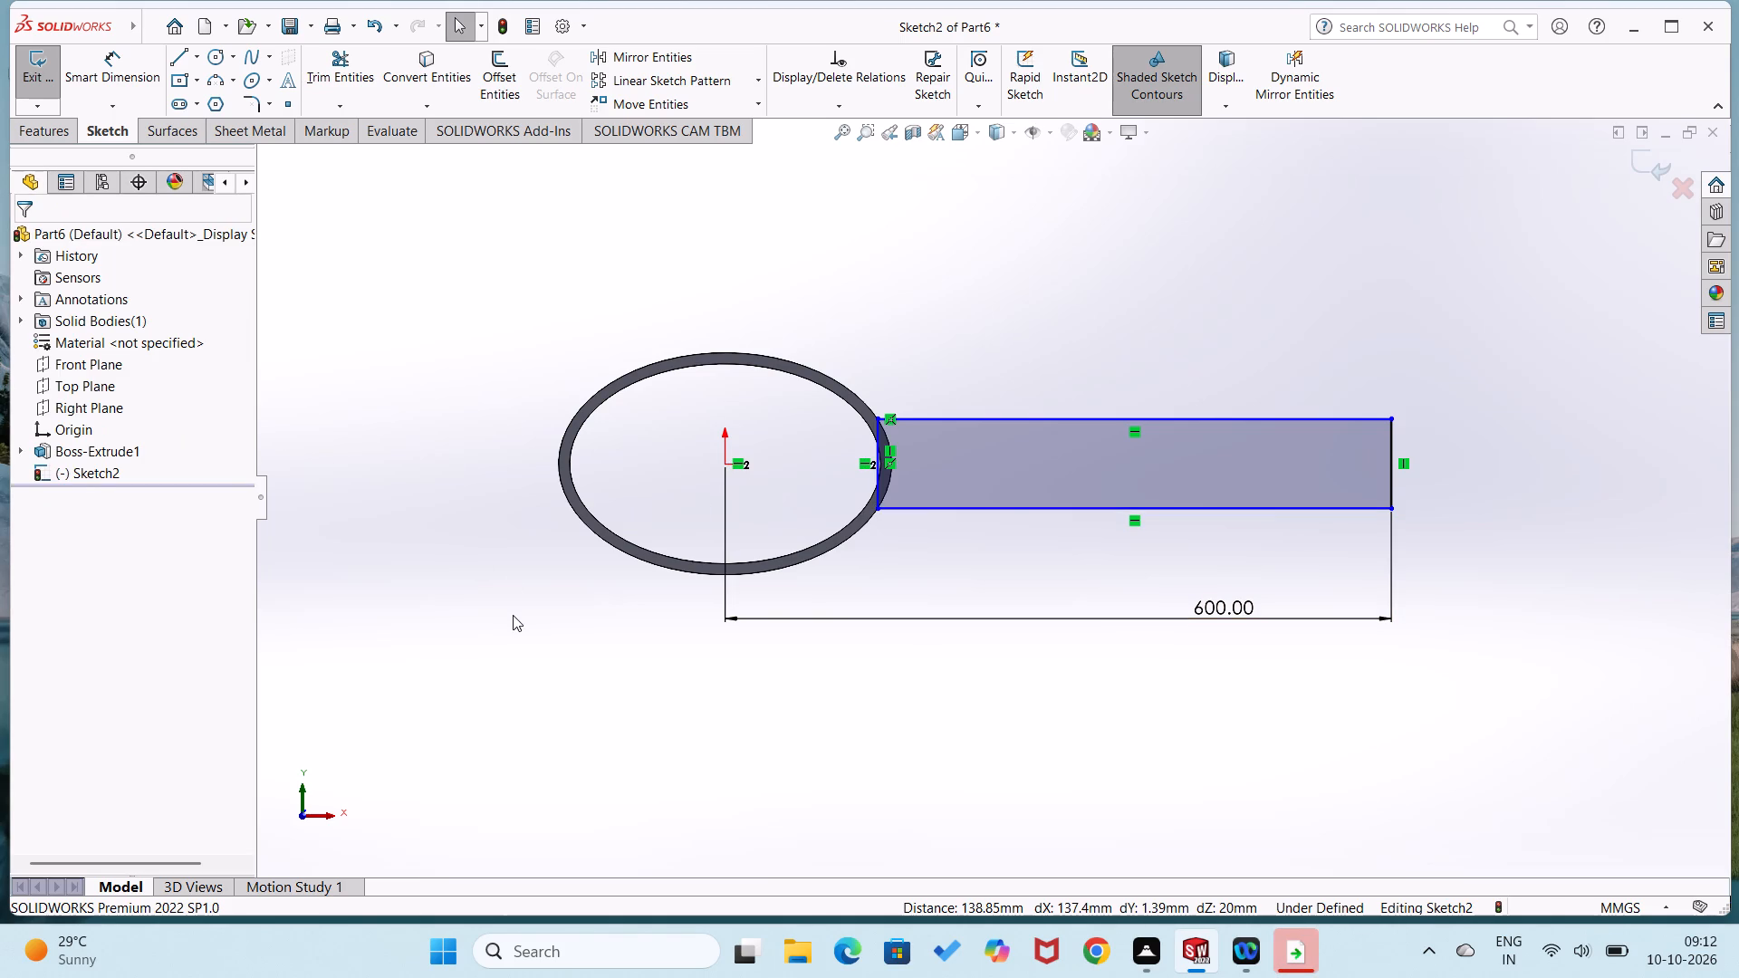
# Dimension the rectangle's short side at the far end as 45 mm.
pyautogui.moveTo(770, 739); pyautogui.dragTo(857, 583, button='right')
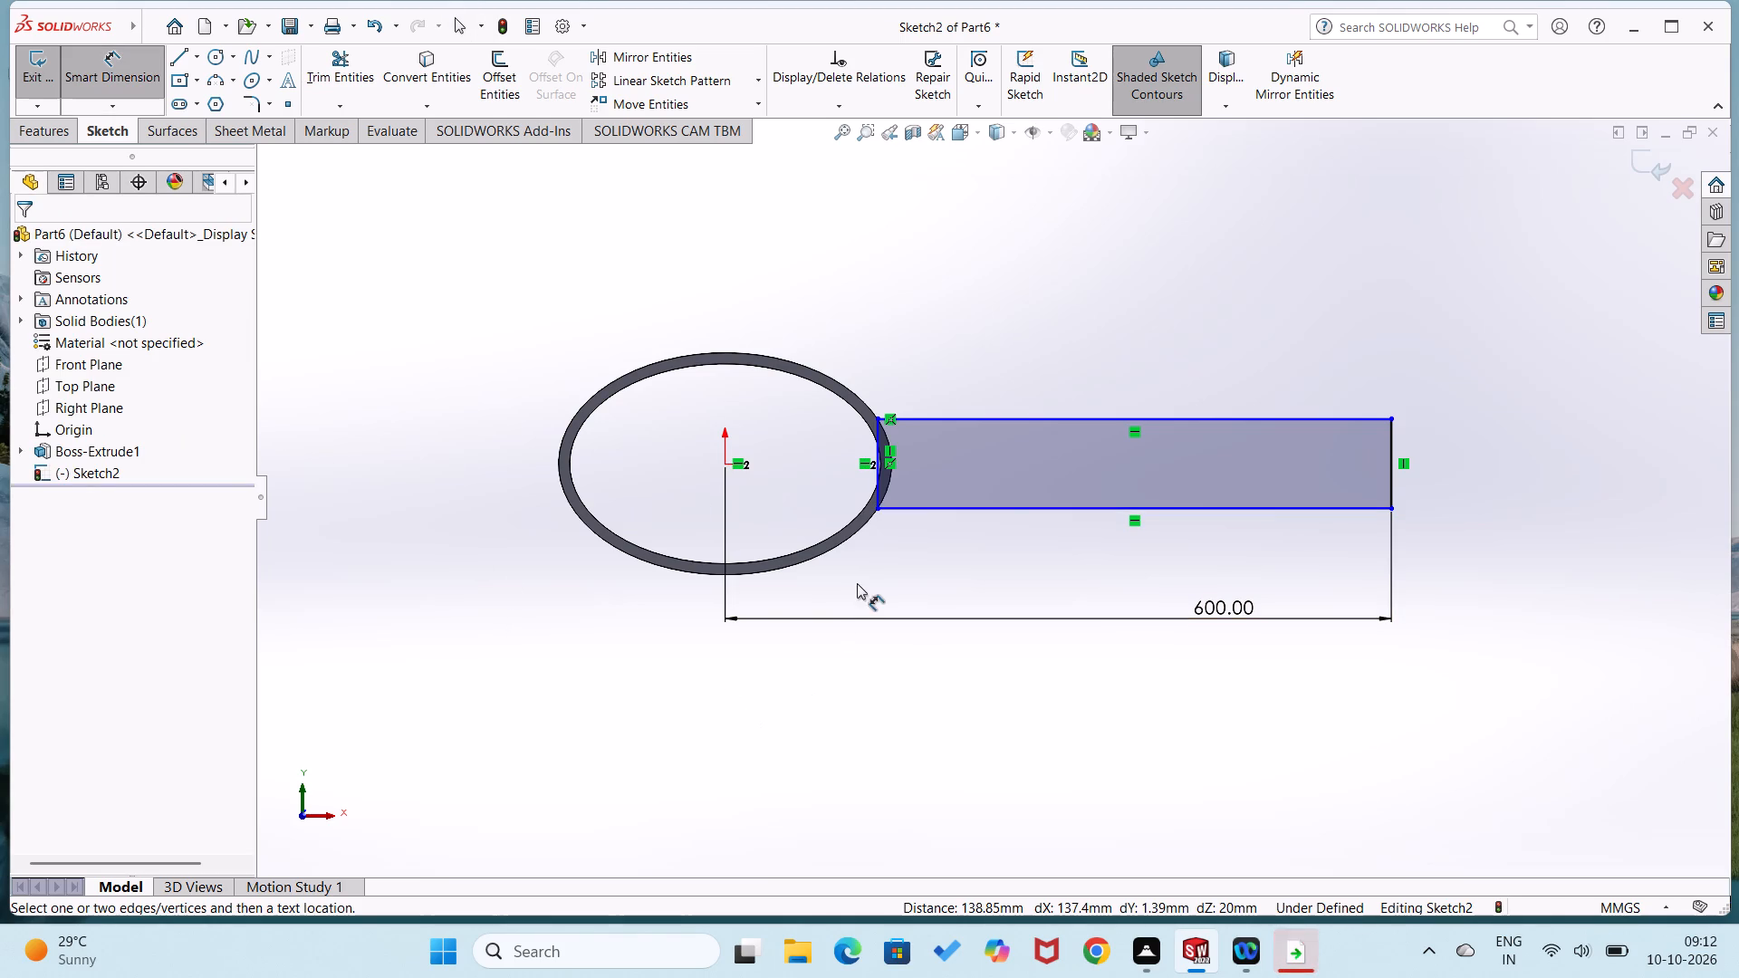
pyautogui.moveTo(1389, 482); pyautogui.dragTo(1403, 482)
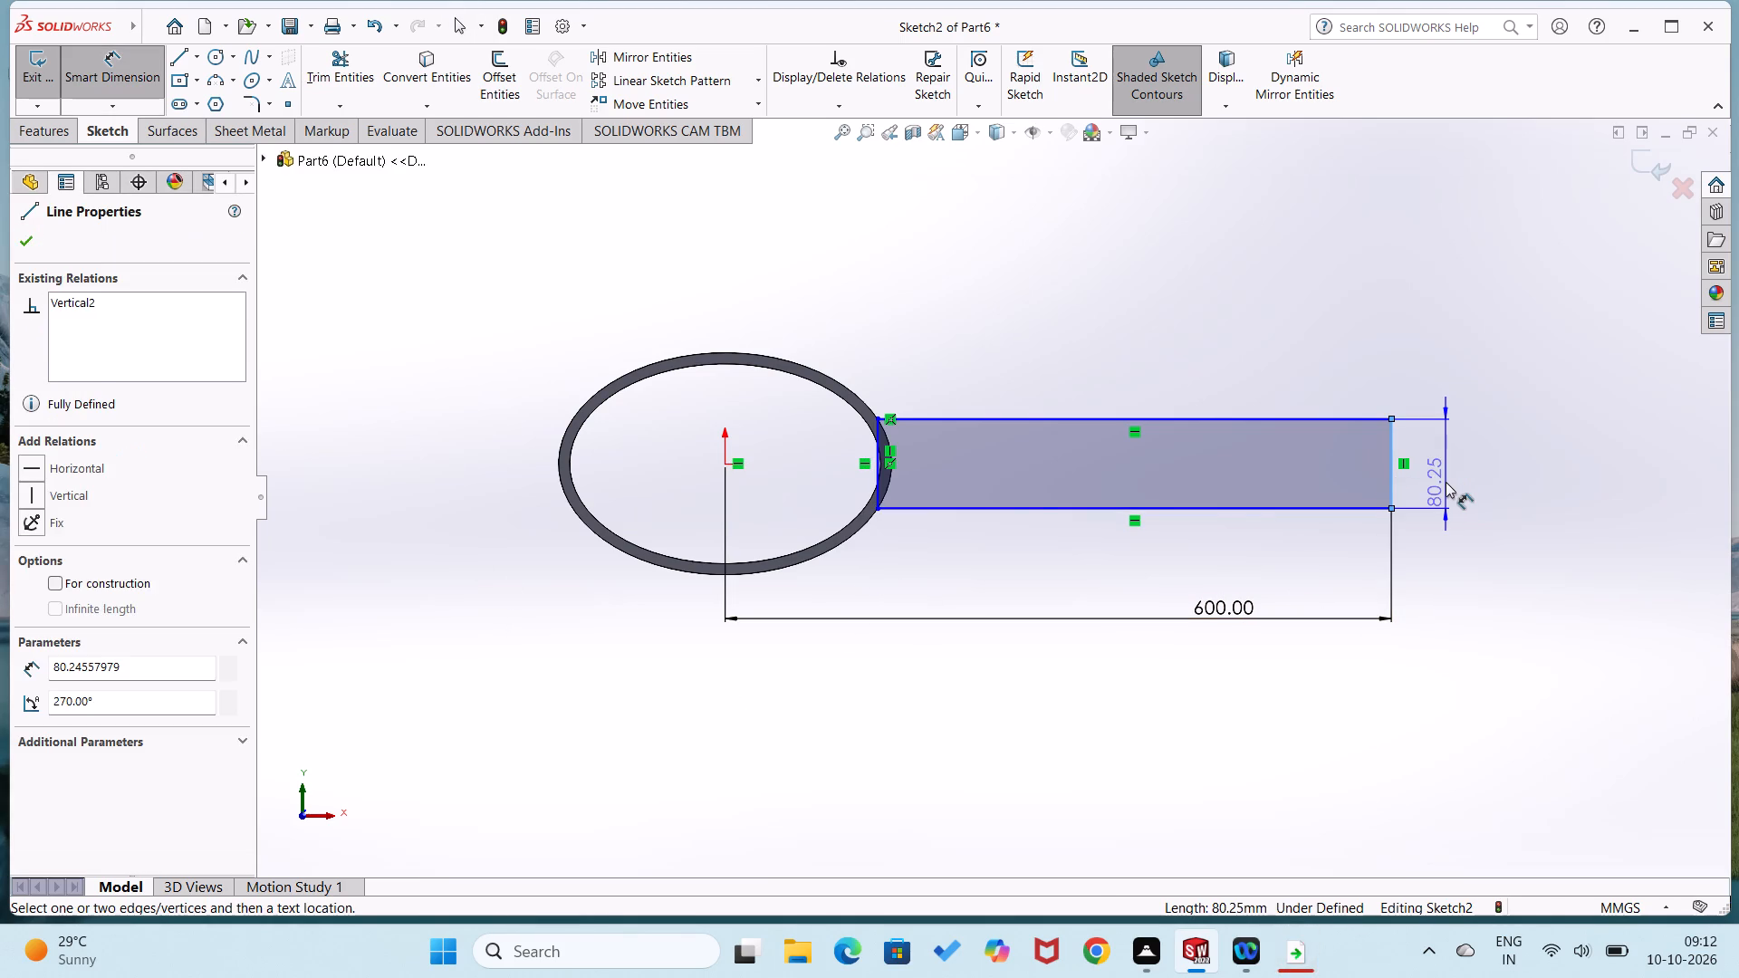
pyautogui.click(1446, 482)
pyautogui.write('45')
pyautogui.press('Return')
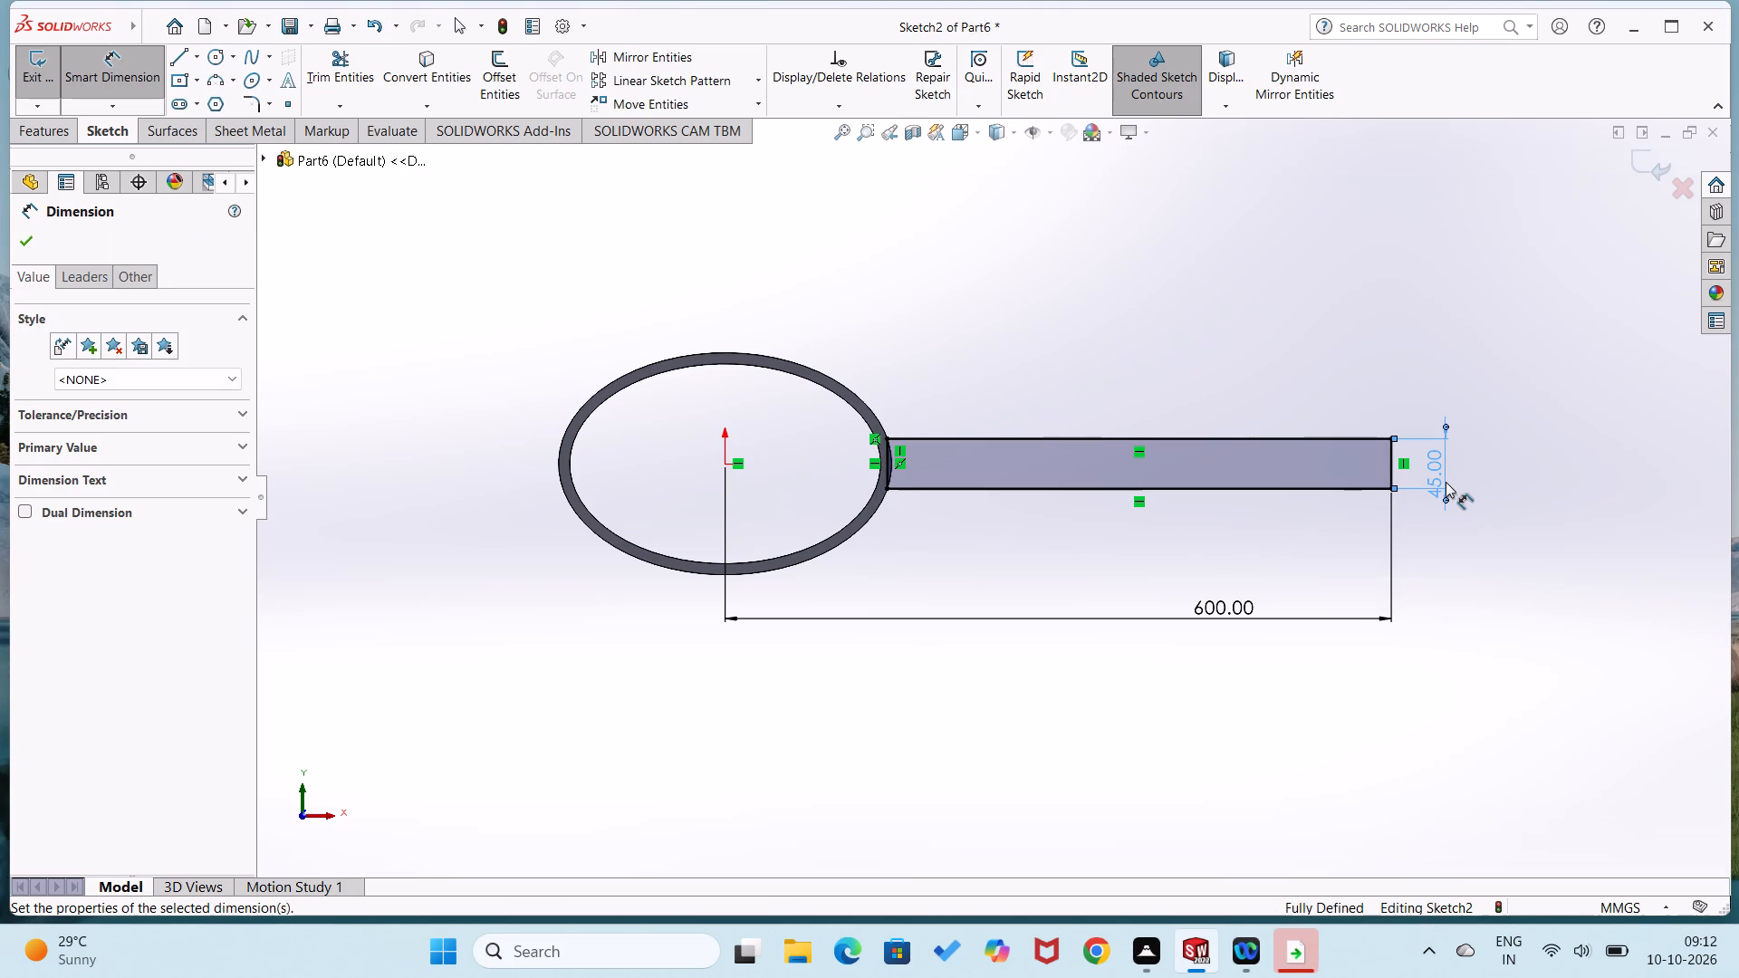
# Set the rectangle's short side dimension to 50 mm.
pyautogui.doubleClick(1436, 478)
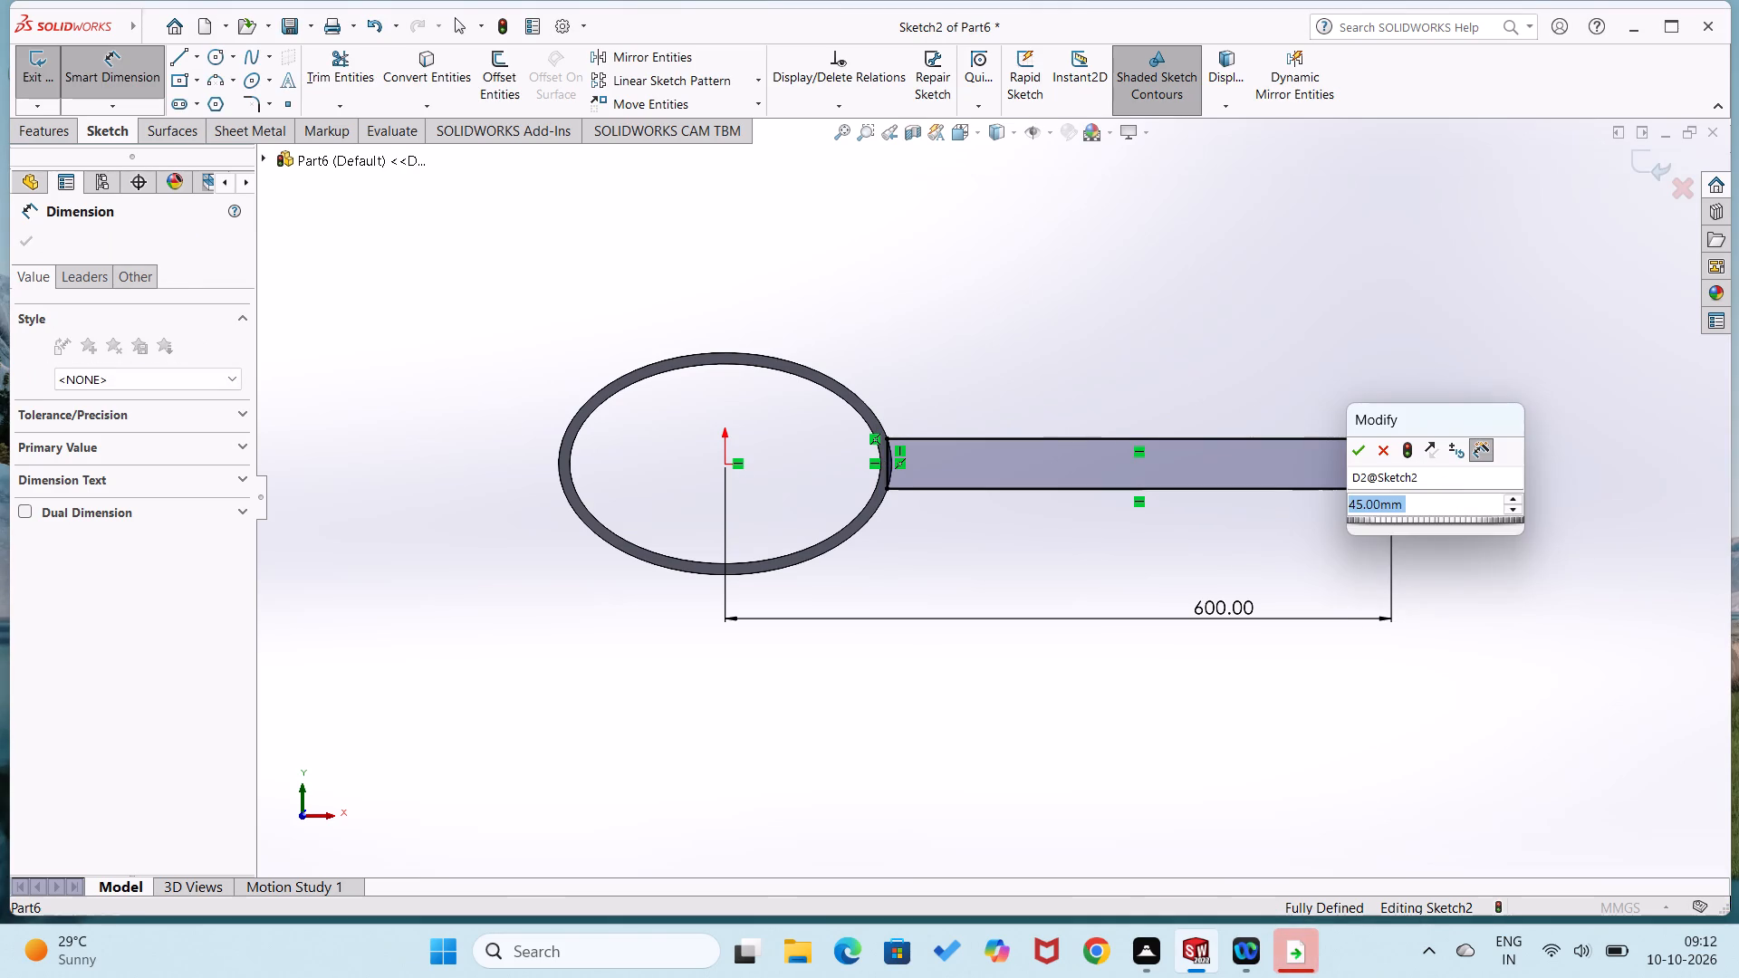
pyautogui.write('50')
pyautogui.press('Return')
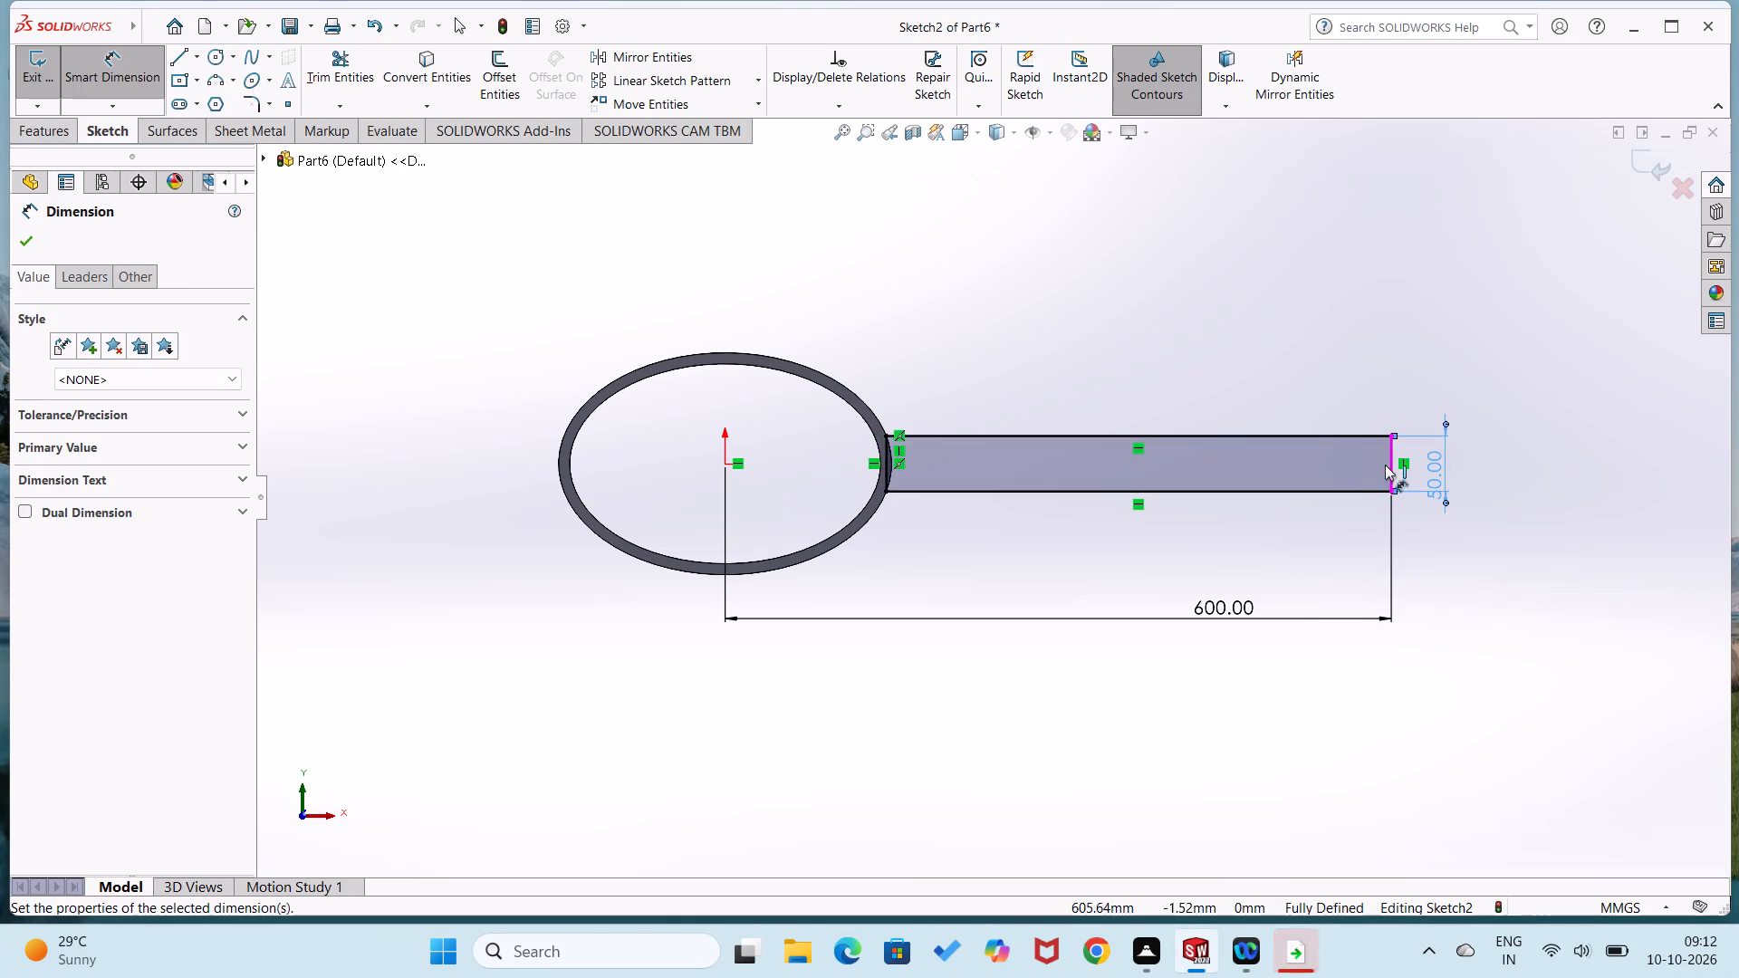
pyautogui.click(1230, 351)
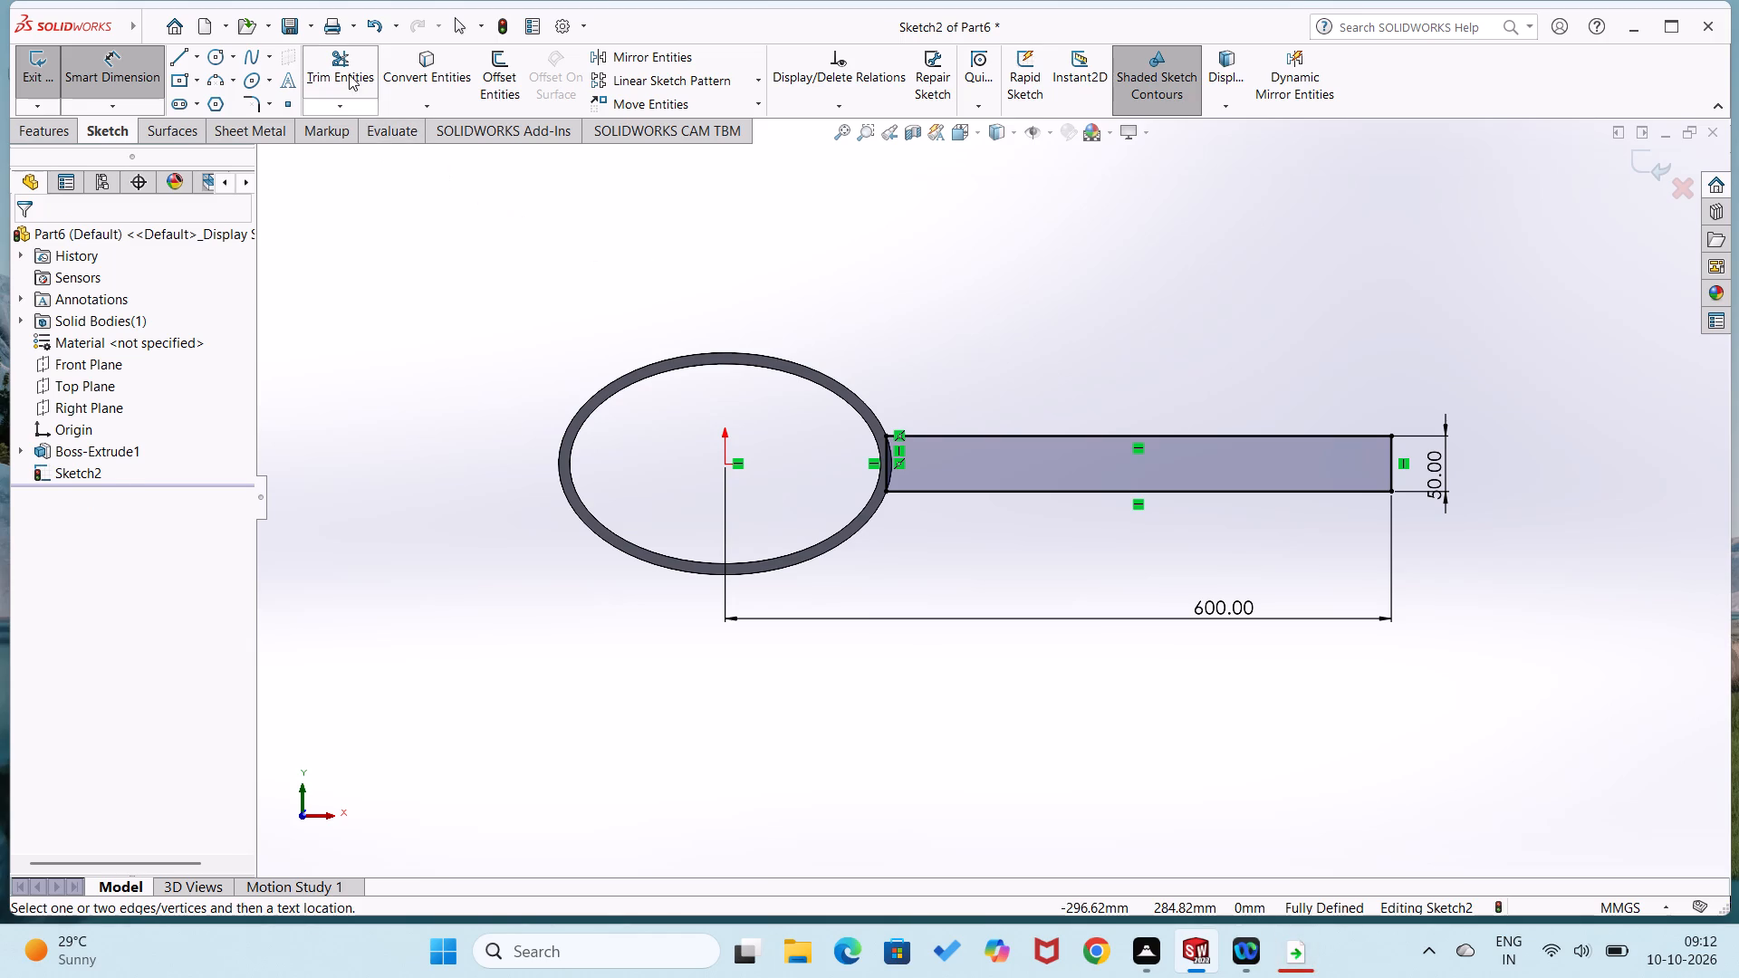
# Trim away the rectangle's short side that lies within the ring wall, accepting the loss of its midpoint relation.
pyautogui.click(349, 74)
pyautogui.click(884, 476)
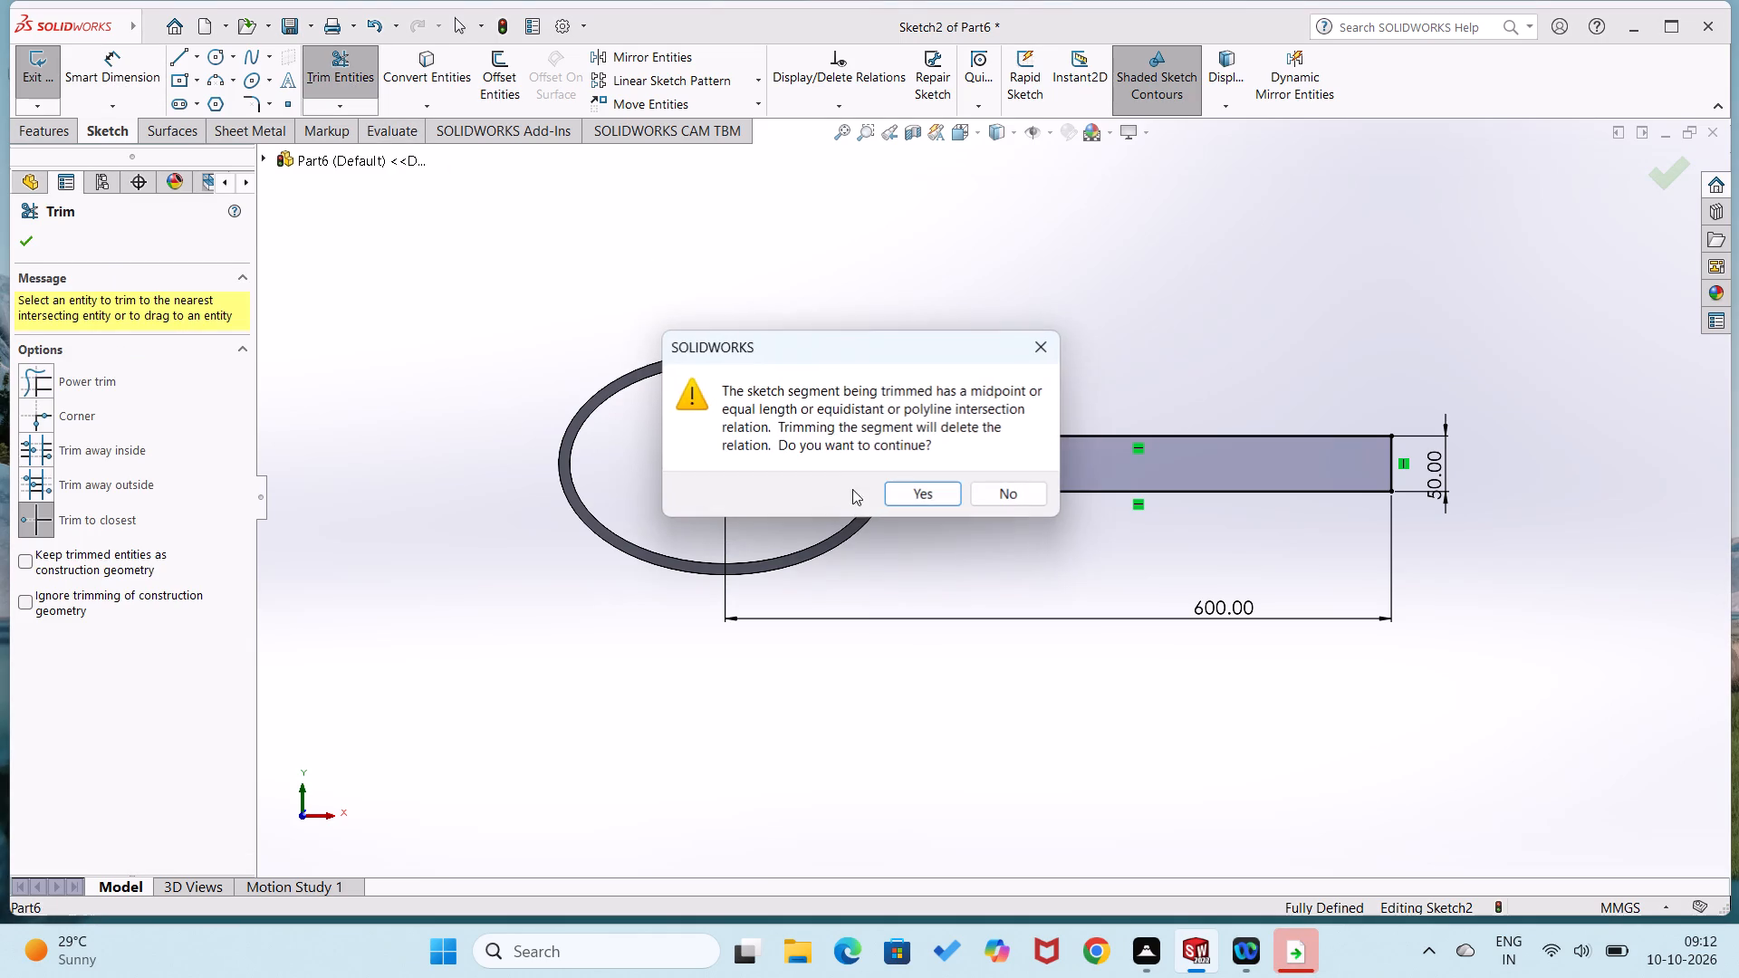
pyautogui.click(903, 492)
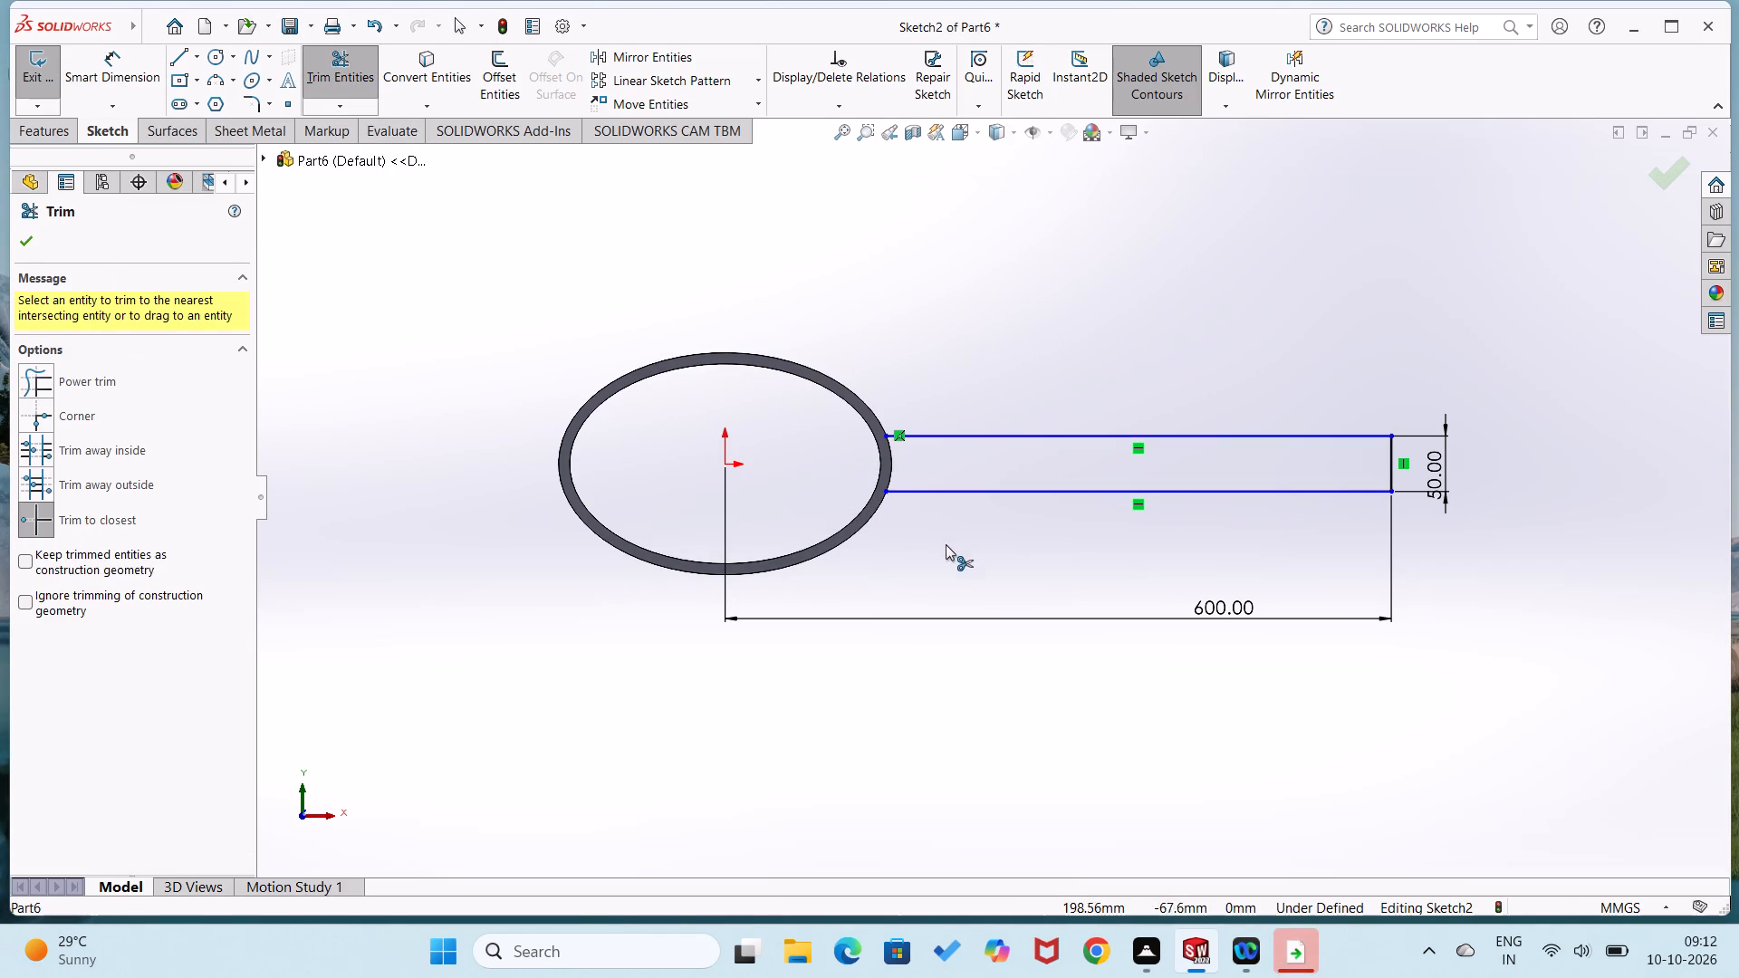
# Dimension the length of the handle profile's lower long line, accepting its length as drawn.
pyautogui.moveTo(714, 695); pyautogui.dragTo(742, 468, button='right')
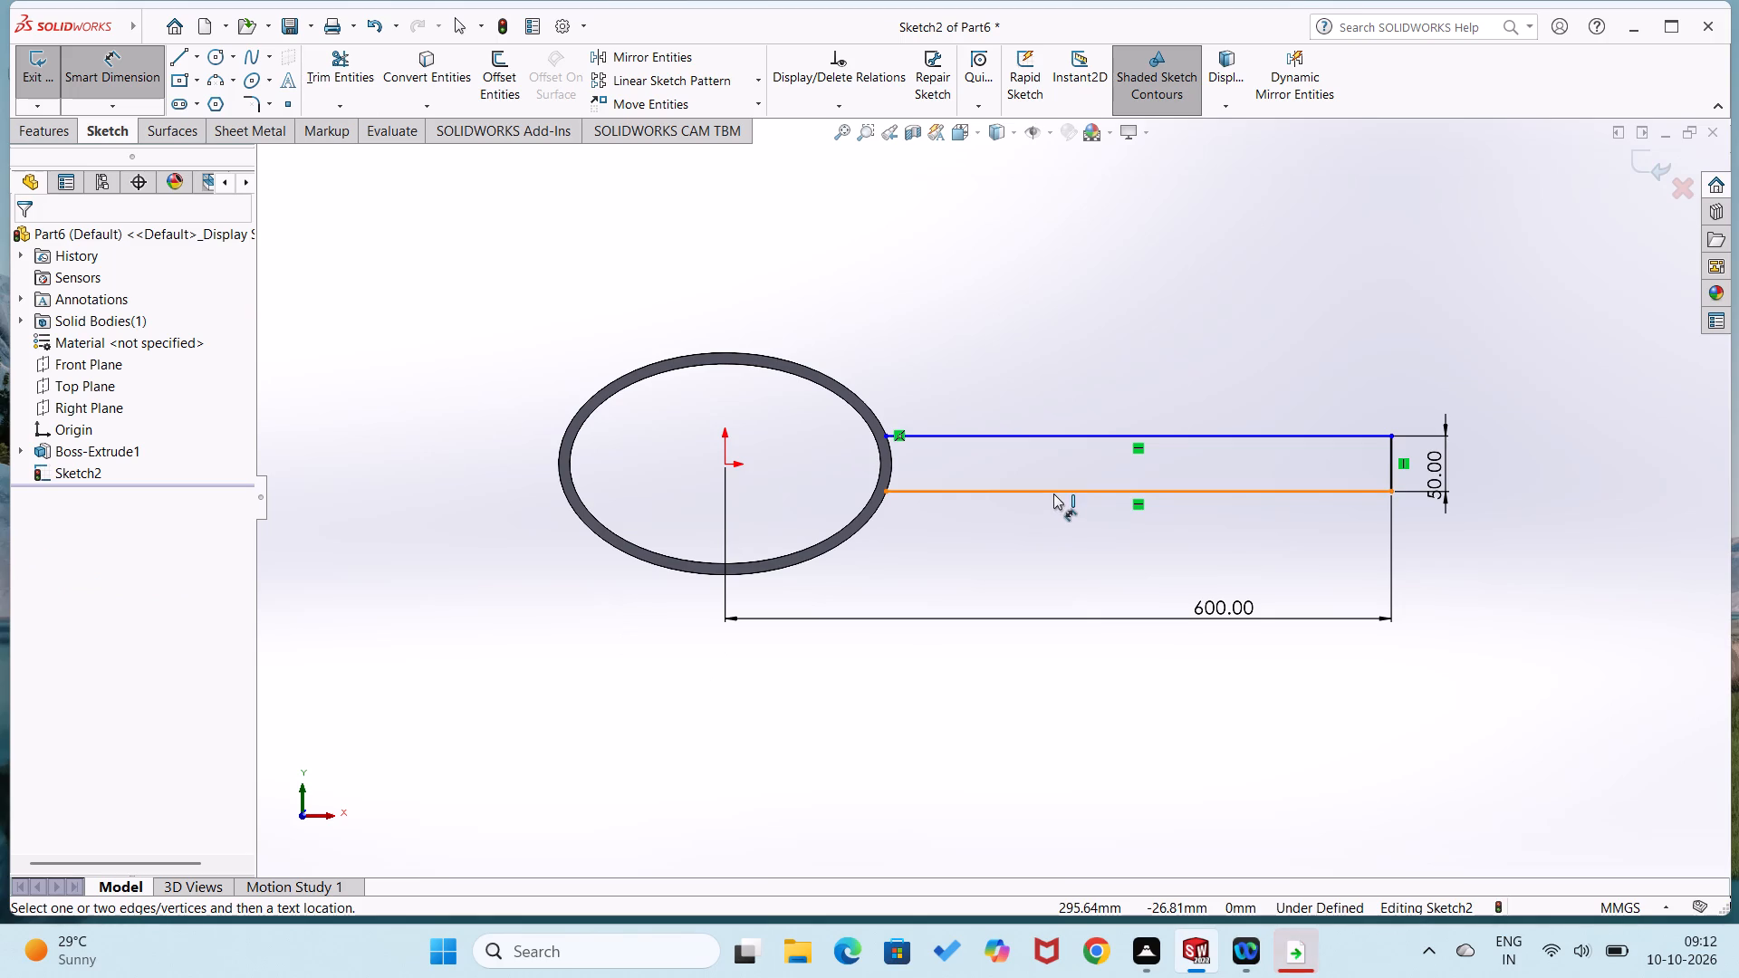
pyautogui.click(1053, 494)
pyautogui.click(1062, 538)
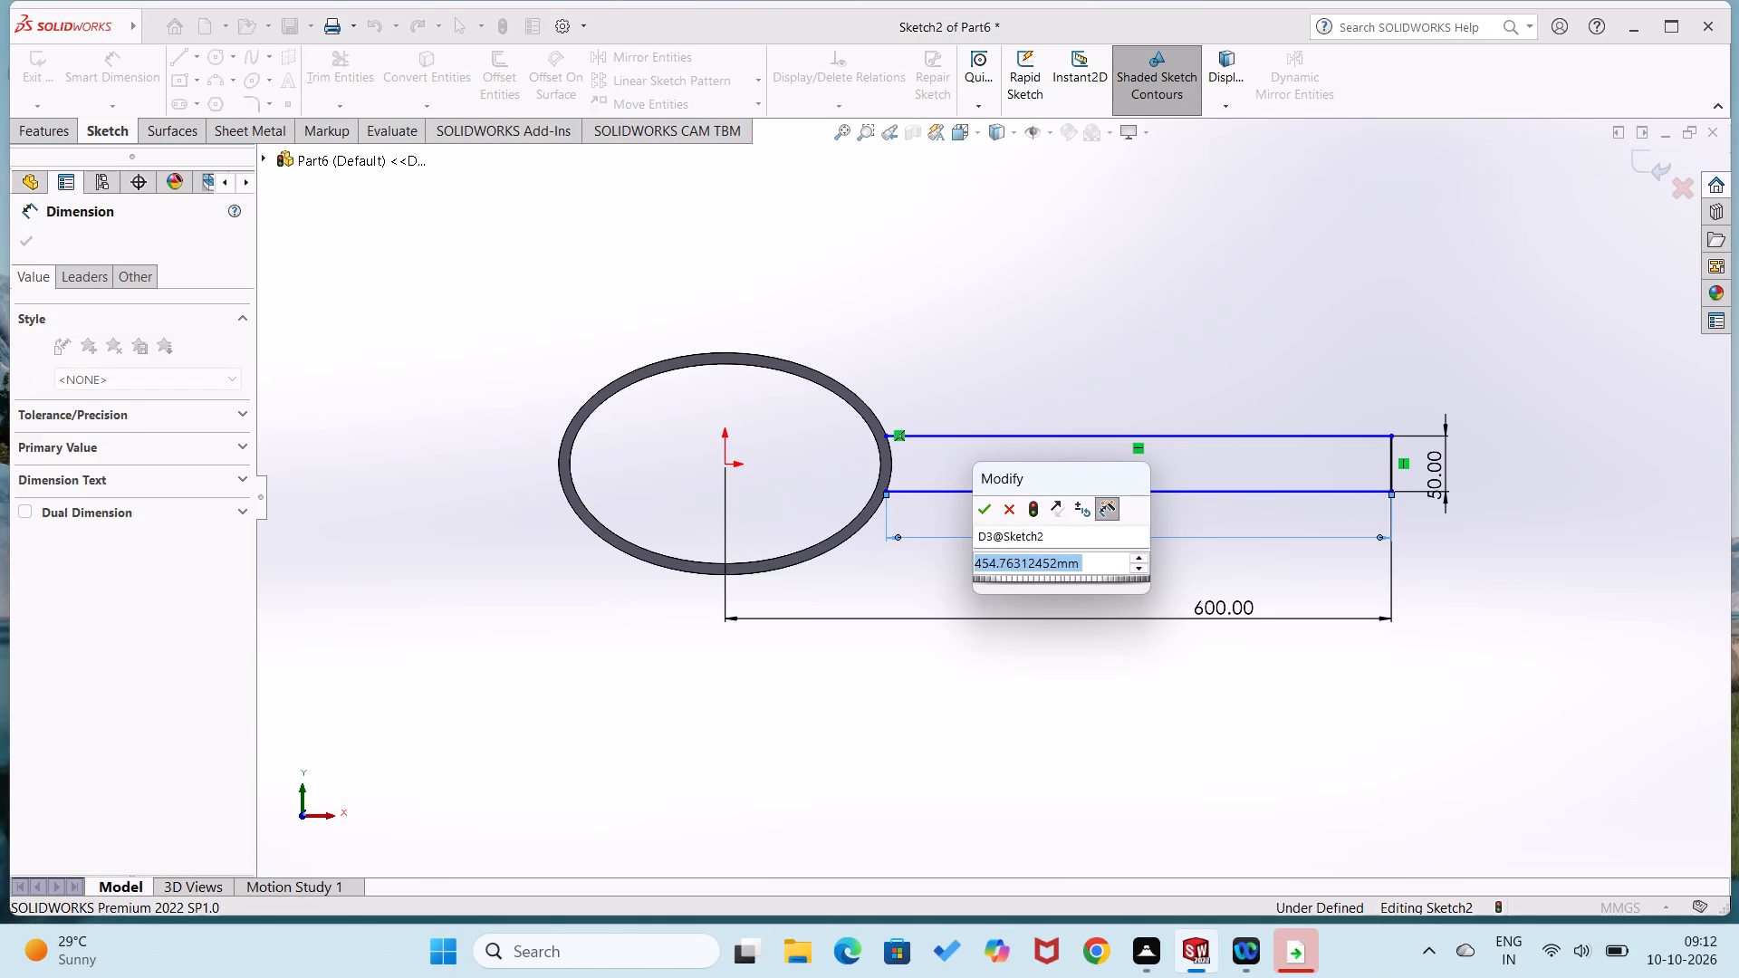
pyautogui.click(985, 505)
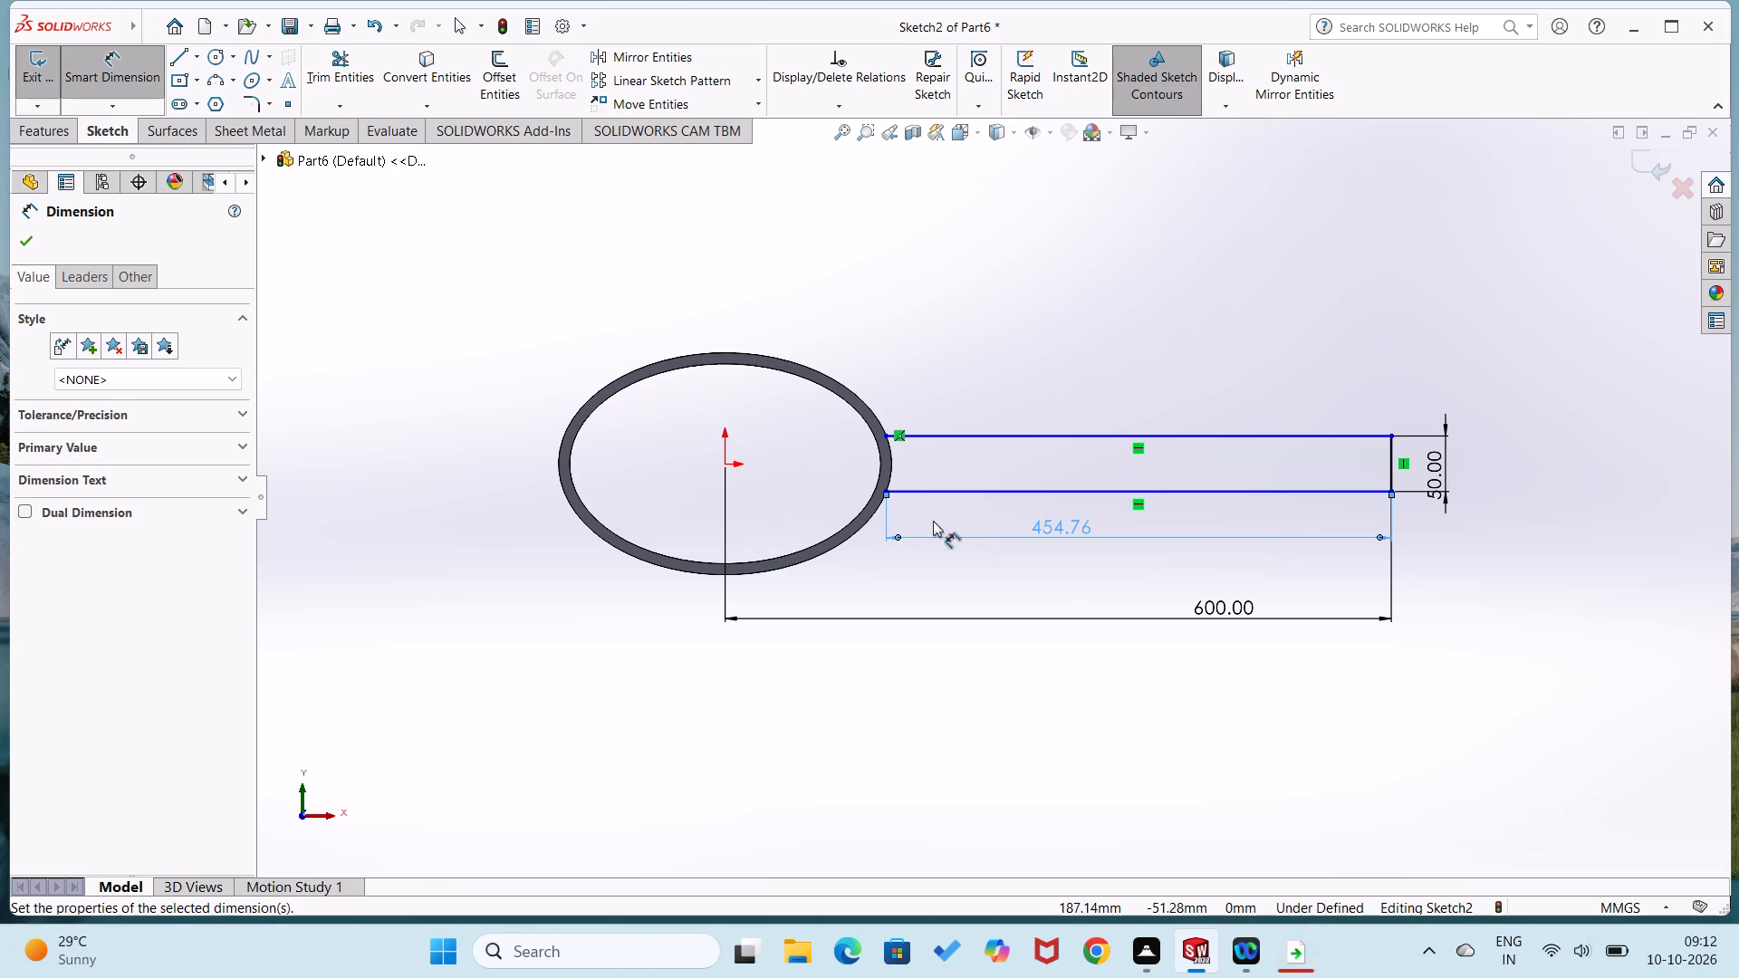
pyautogui.click(1030, 410)
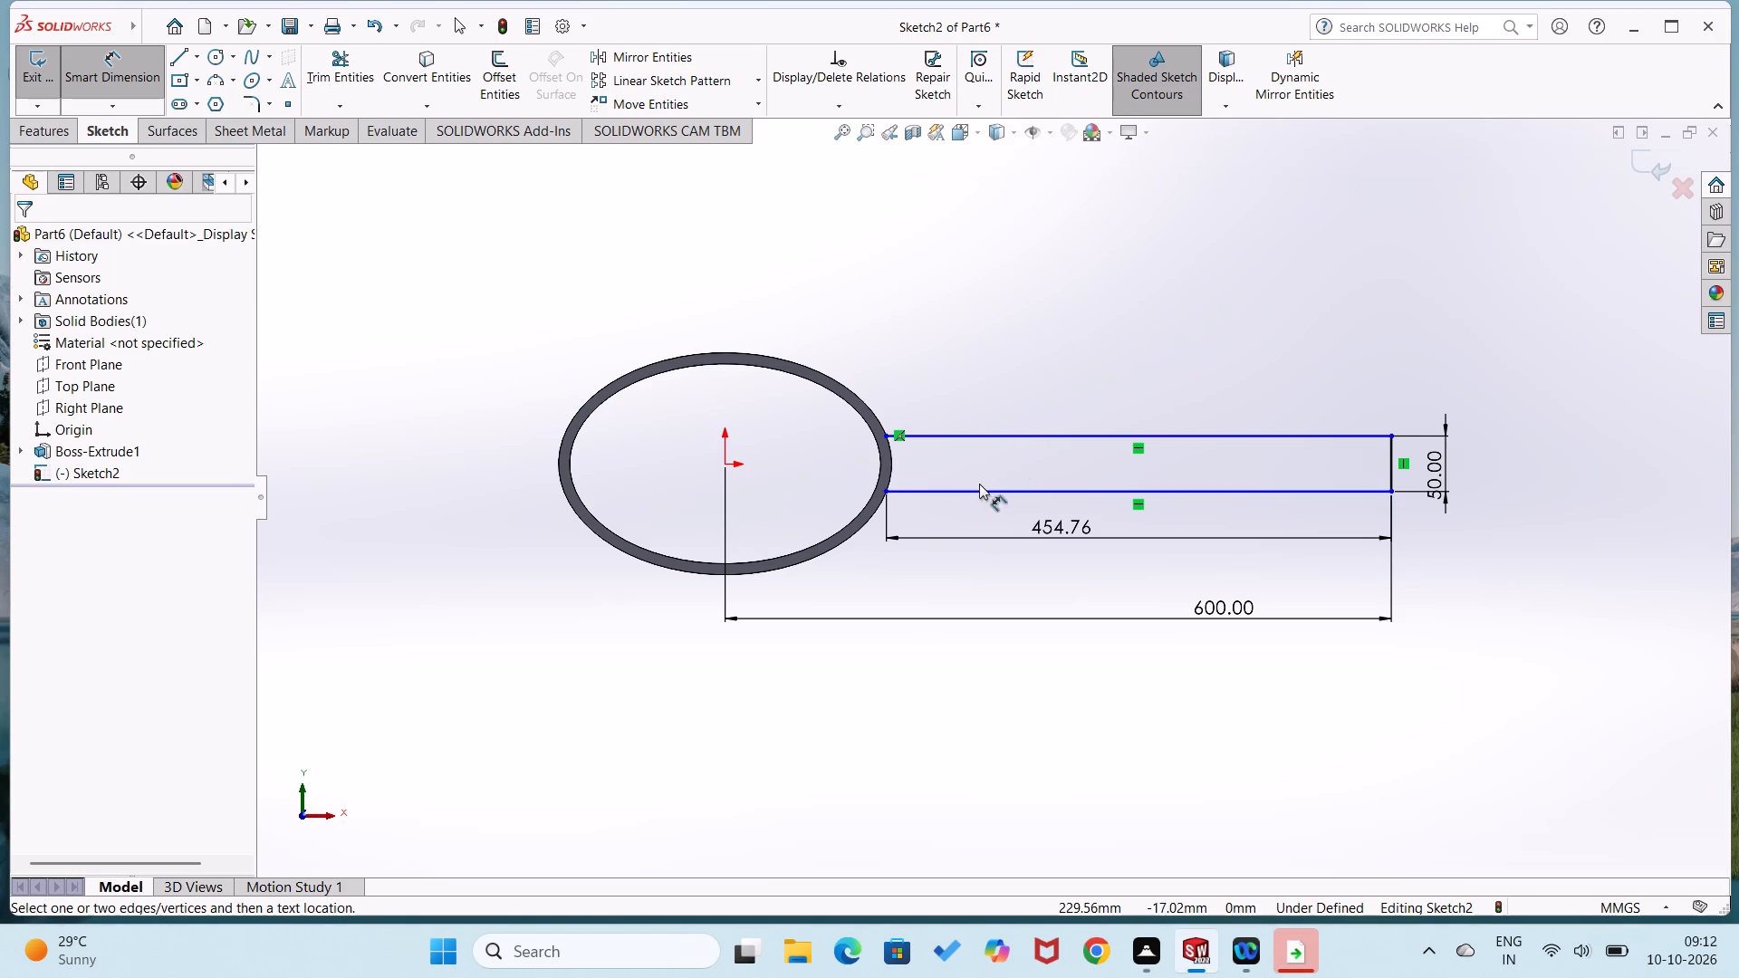
# Close the handle profile at the ring with a vertical line joining the open ends of its two long sides.
pyautogui.moveTo(1014, 357); pyautogui.dragTo(949, 400, button='right')
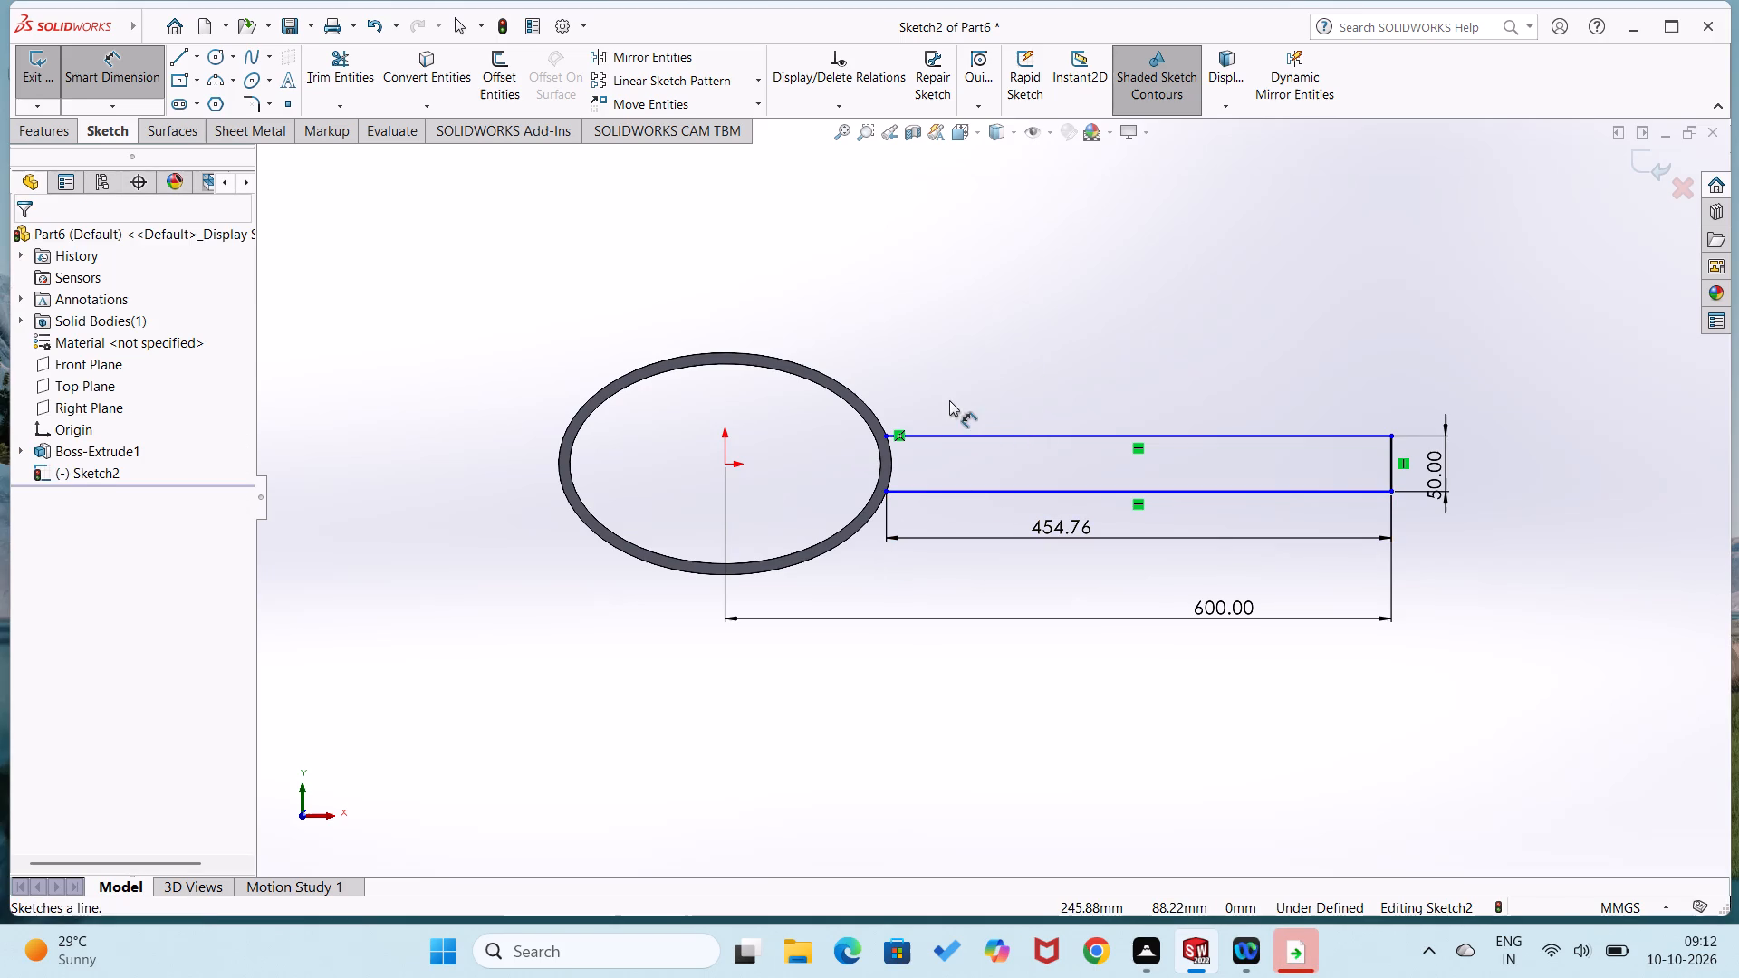
pyautogui.moveTo(949, 400); pyautogui.dragTo(946, 401, button='right')
pyautogui.click(885, 439)
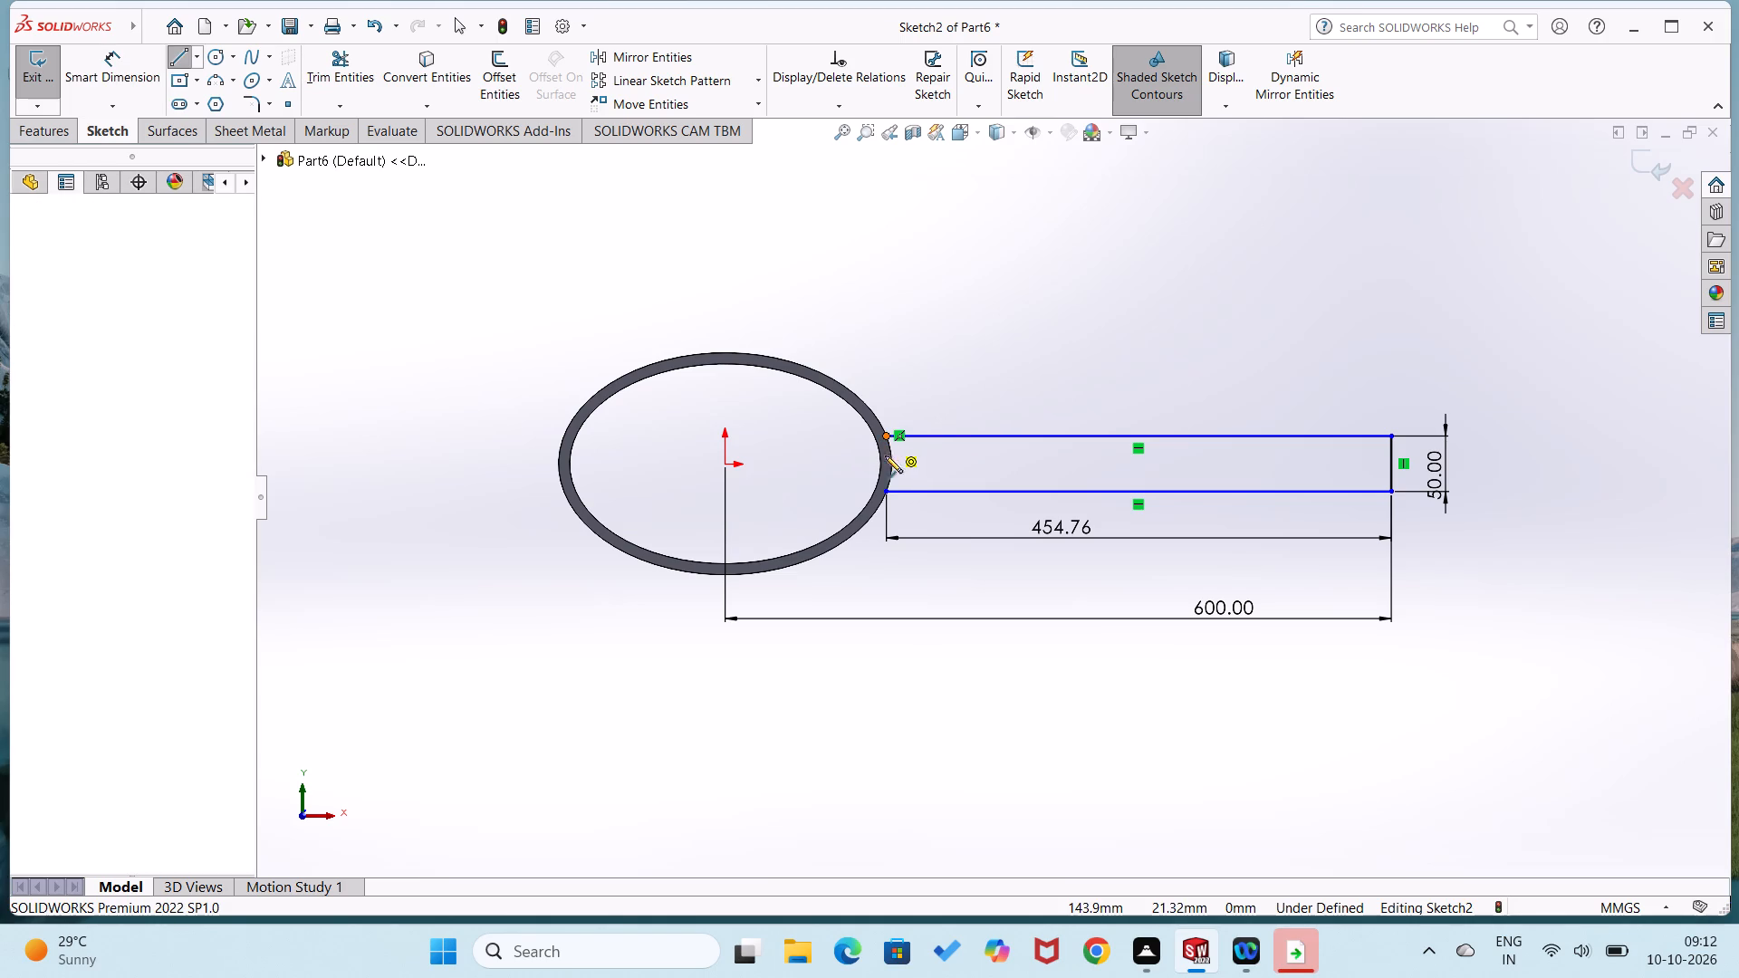
pyautogui.click(885, 493)
pyautogui.moveTo(591, 620); pyautogui.dragTo(572, 544, button='right')
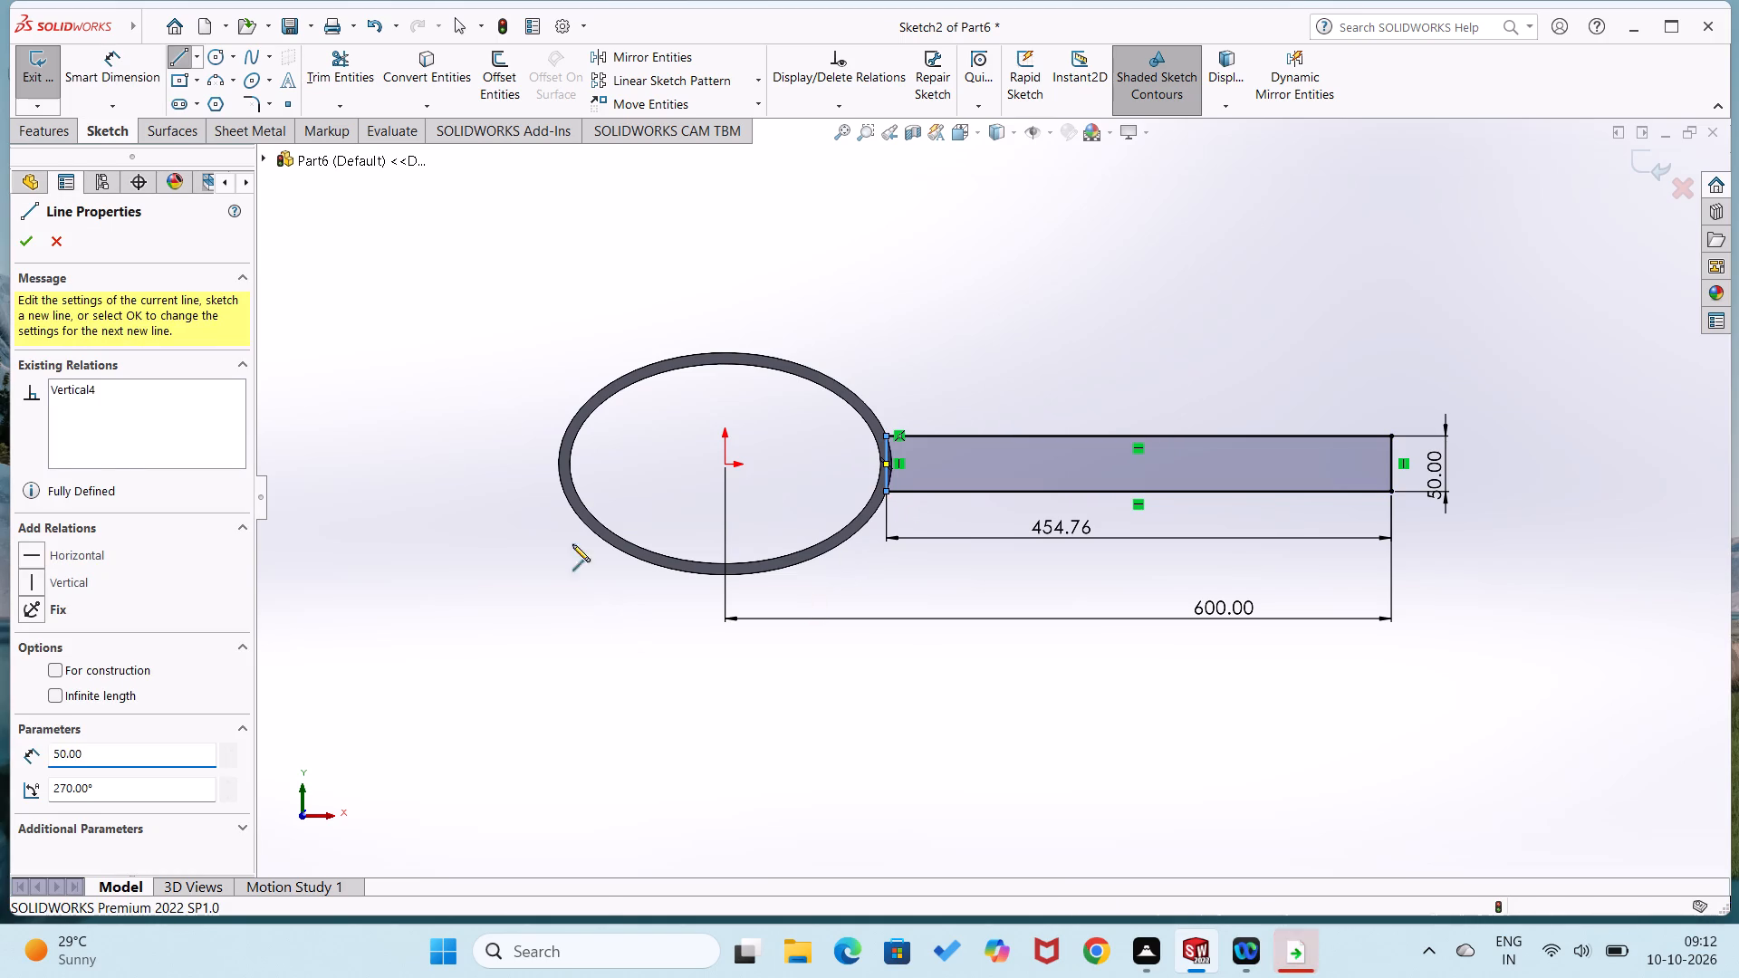
pyautogui.moveTo(572, 544); pyautogui.dragTo(531, 374, button='right')
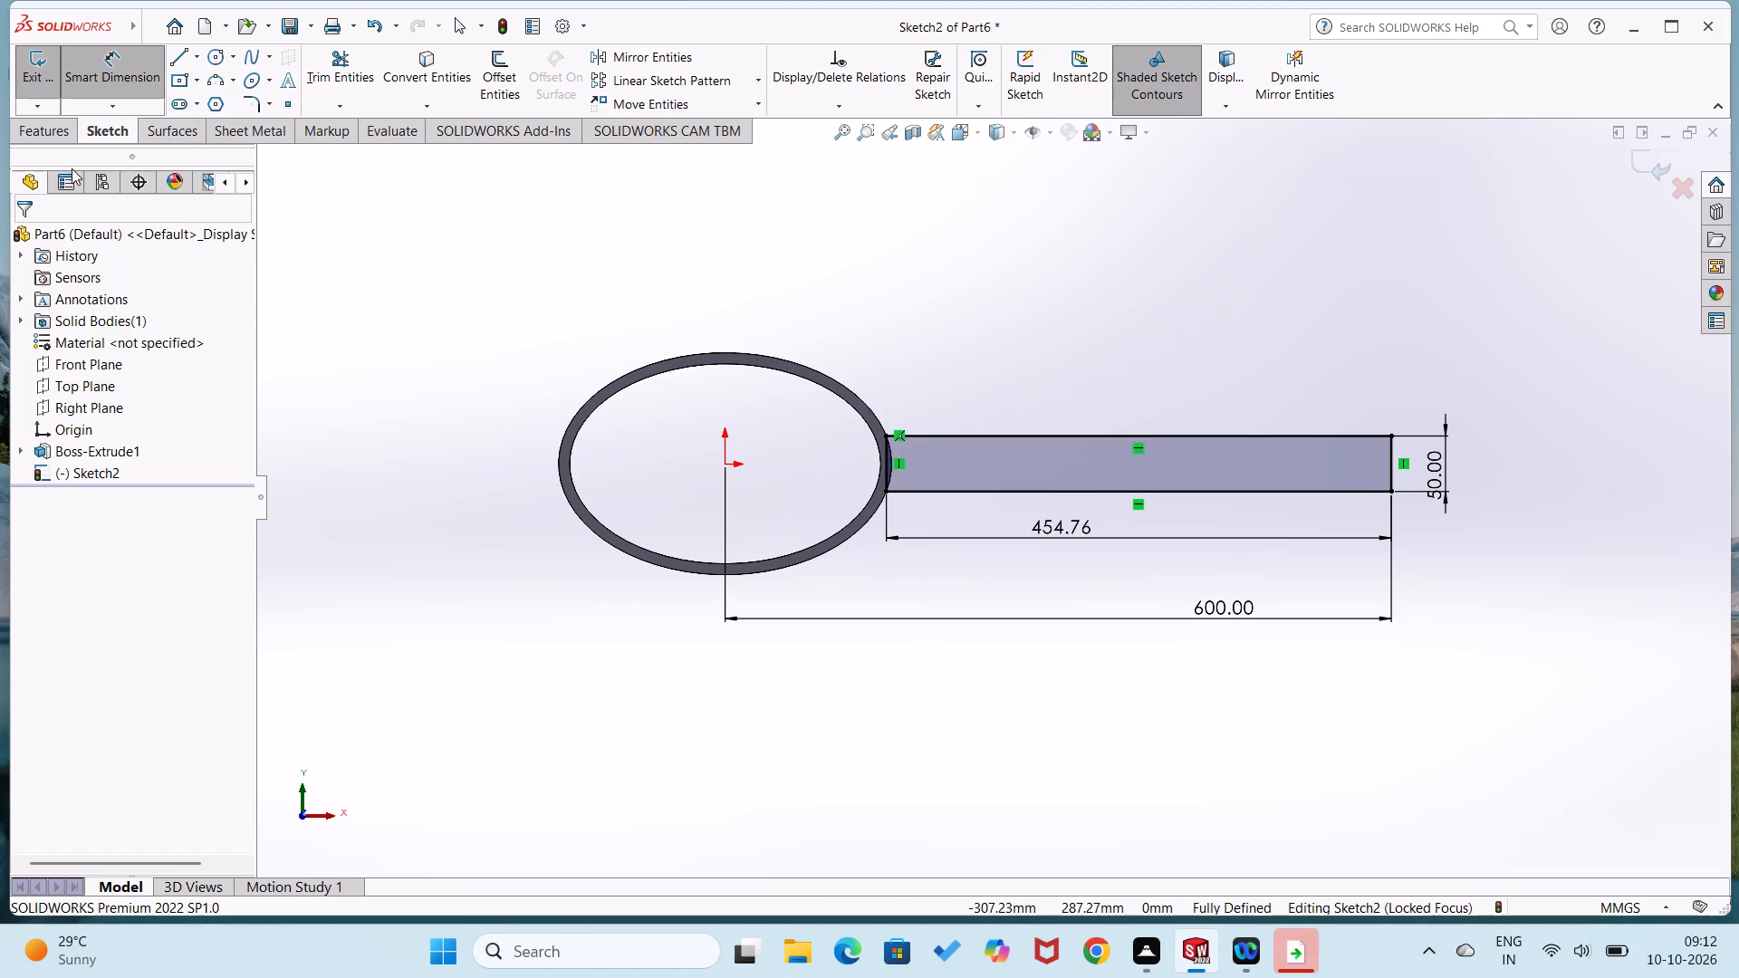
# Extrude the handle profile 20 mm blind in the reversed direction, merged with the elliptical ring.
pyautogui.click(34, 129)
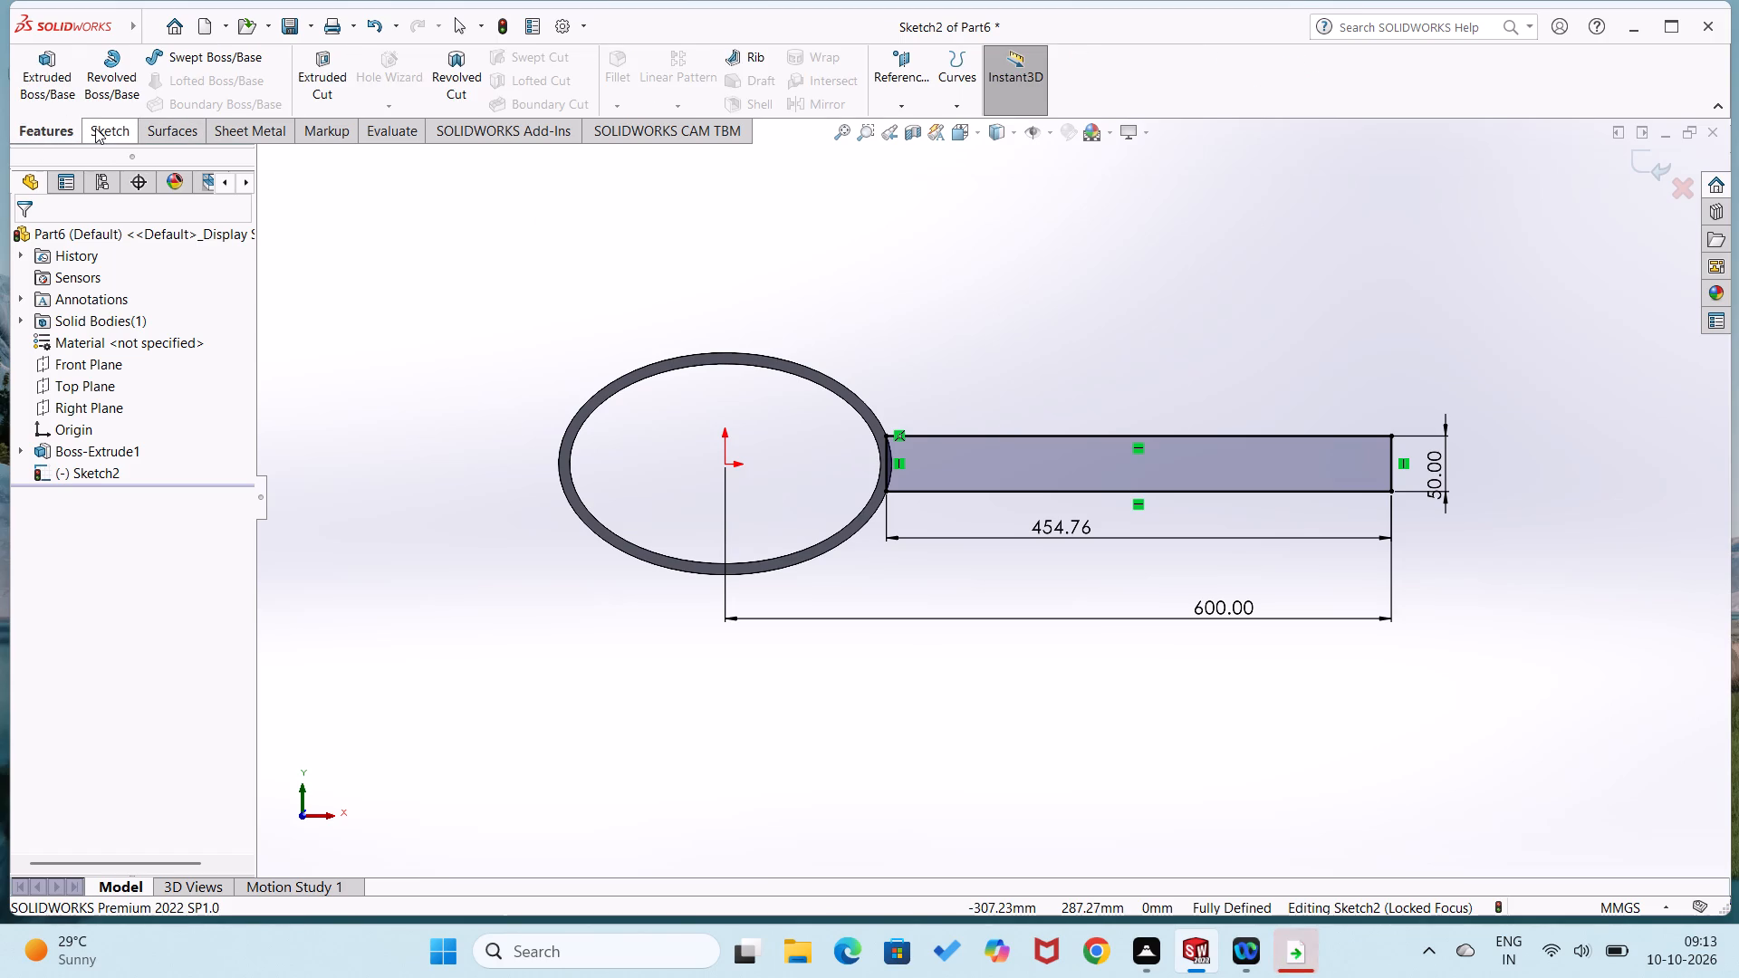
pyautogui.click(96, 128)
pyautogui.click(53, 129)
pyautogui.click(53, 93)
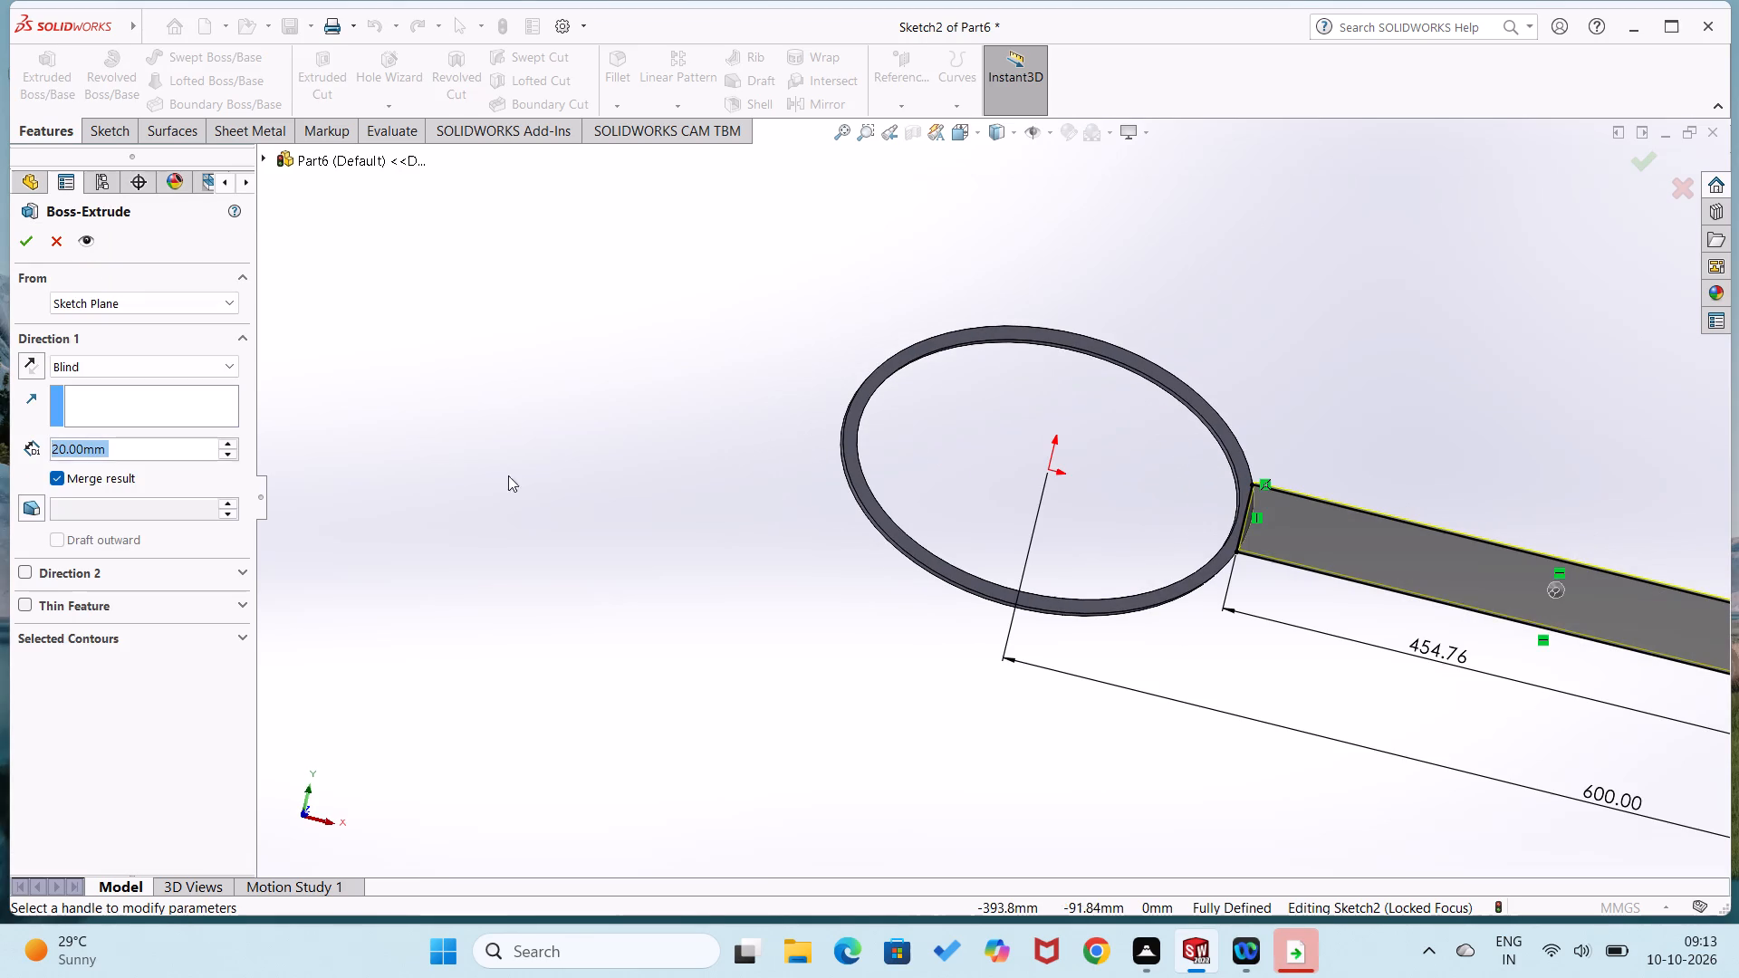
pyautogui.moveTo(524, 480); pyautogui.dragTo(441, 707, button='middle')
pyautogui.scroll(-1, 411, 693)
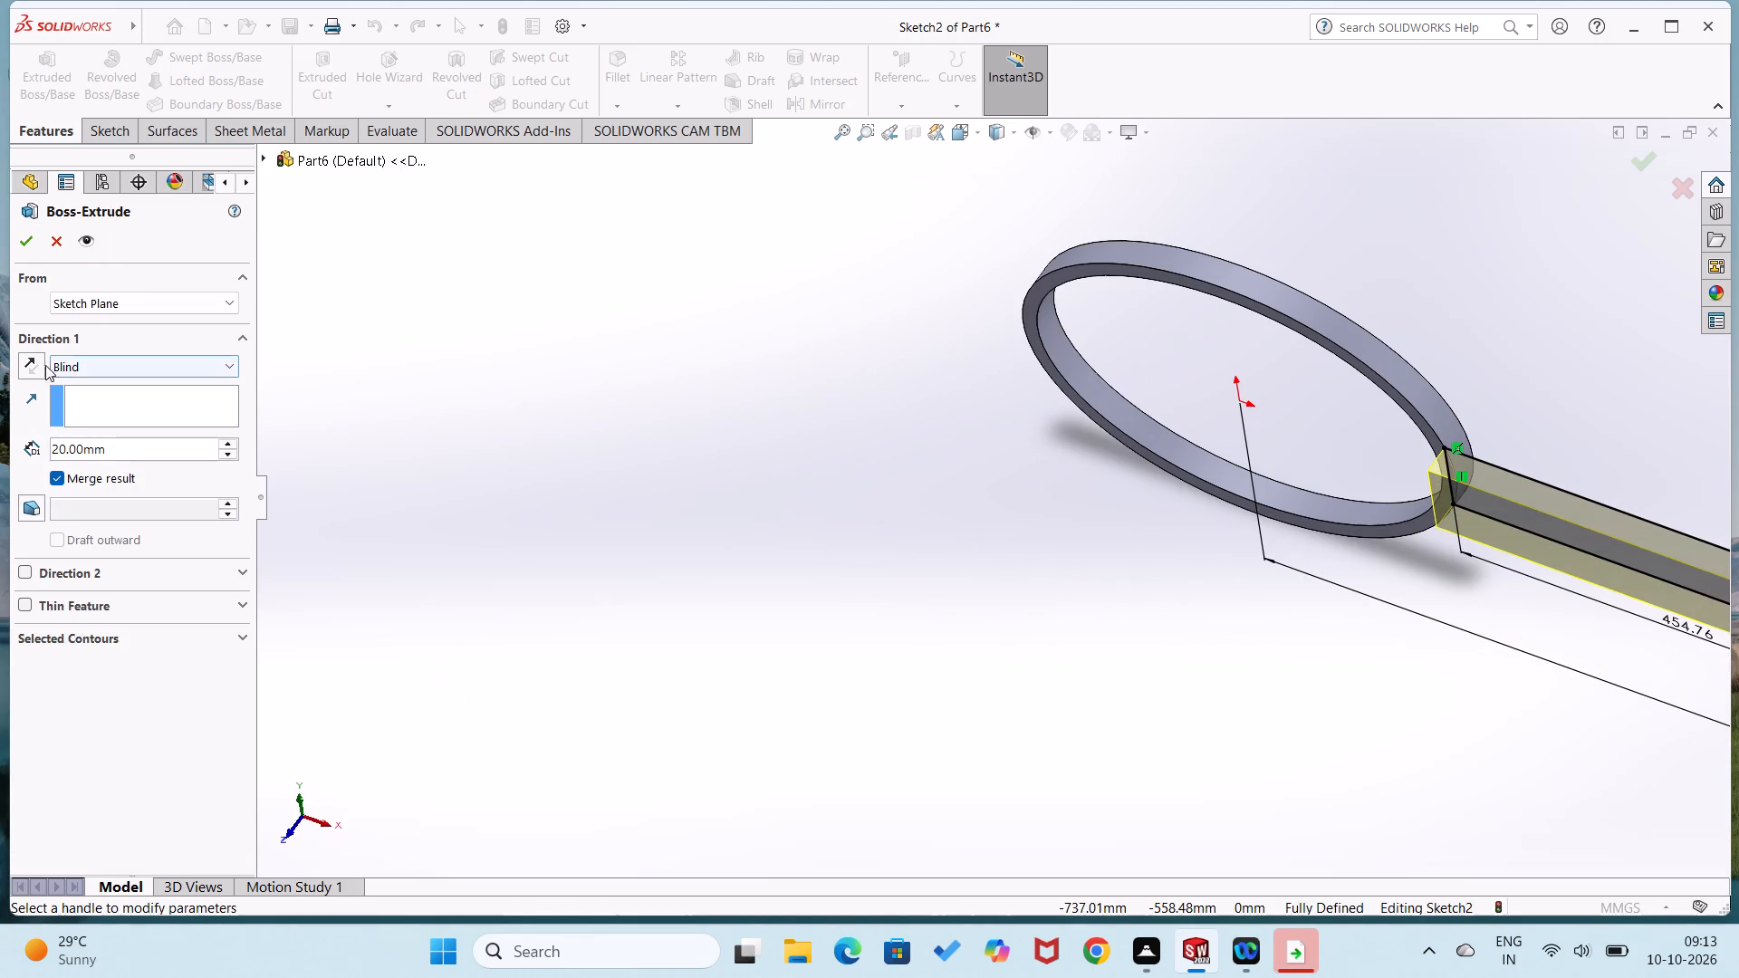
pyautogui.click(37, 359)
pyautogui.click(24, 231)
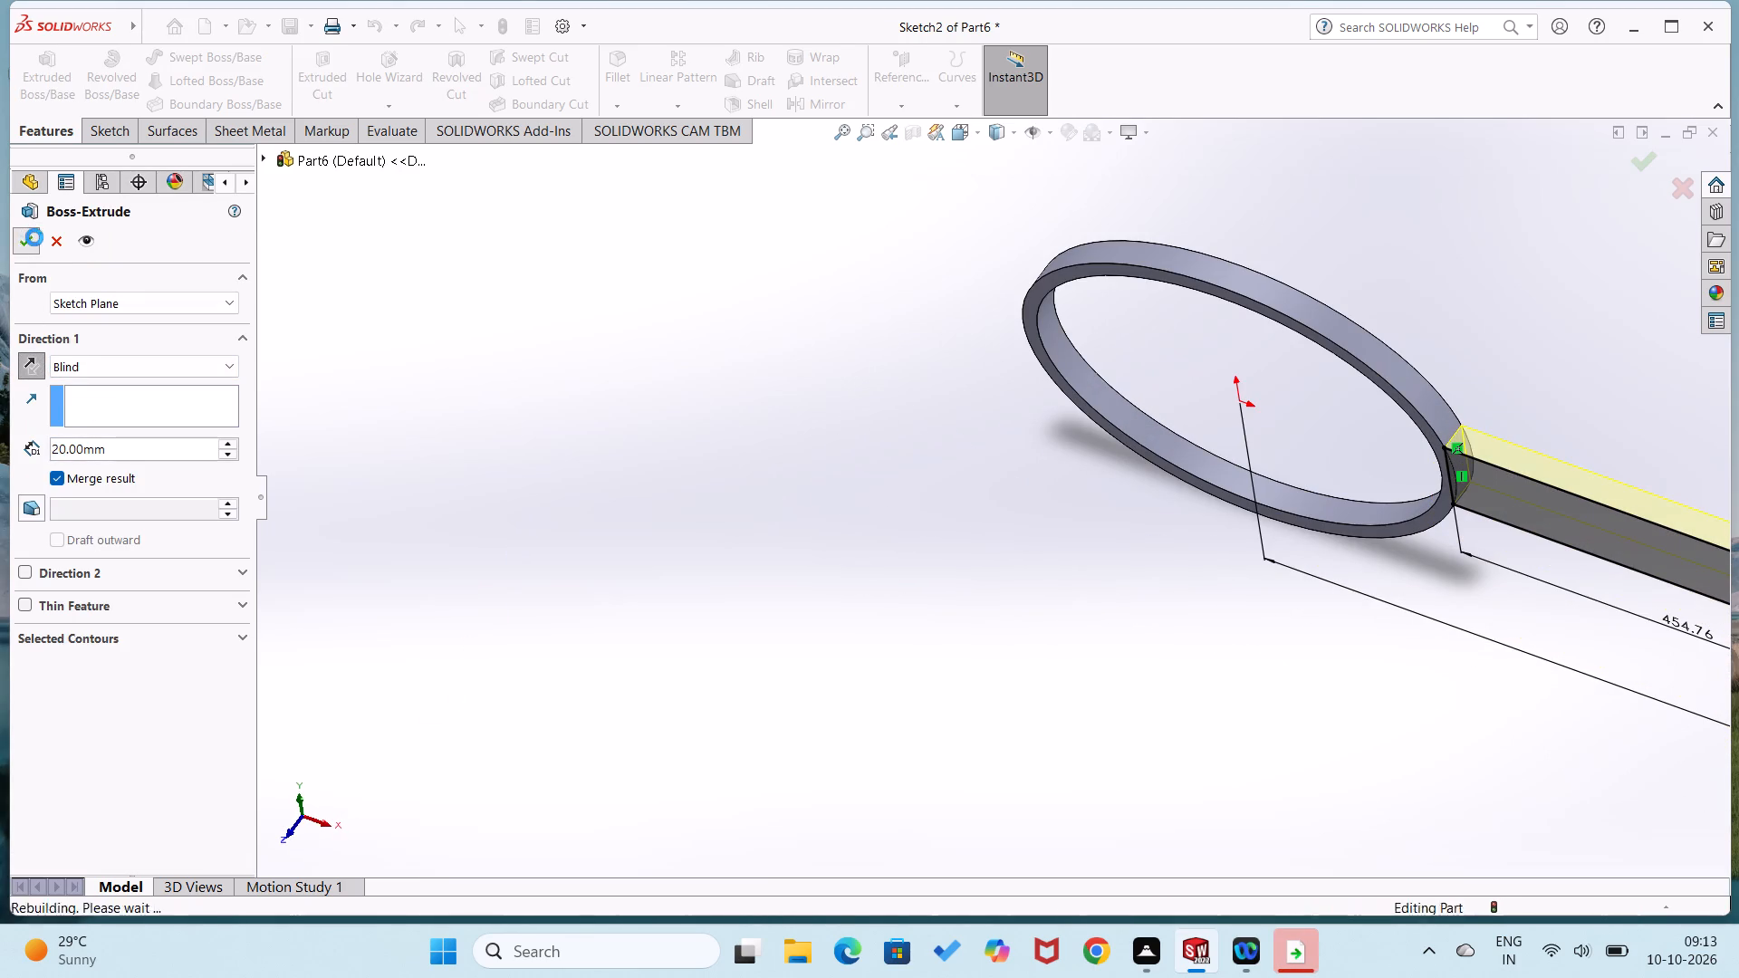
pyautogui.click(351, 417)
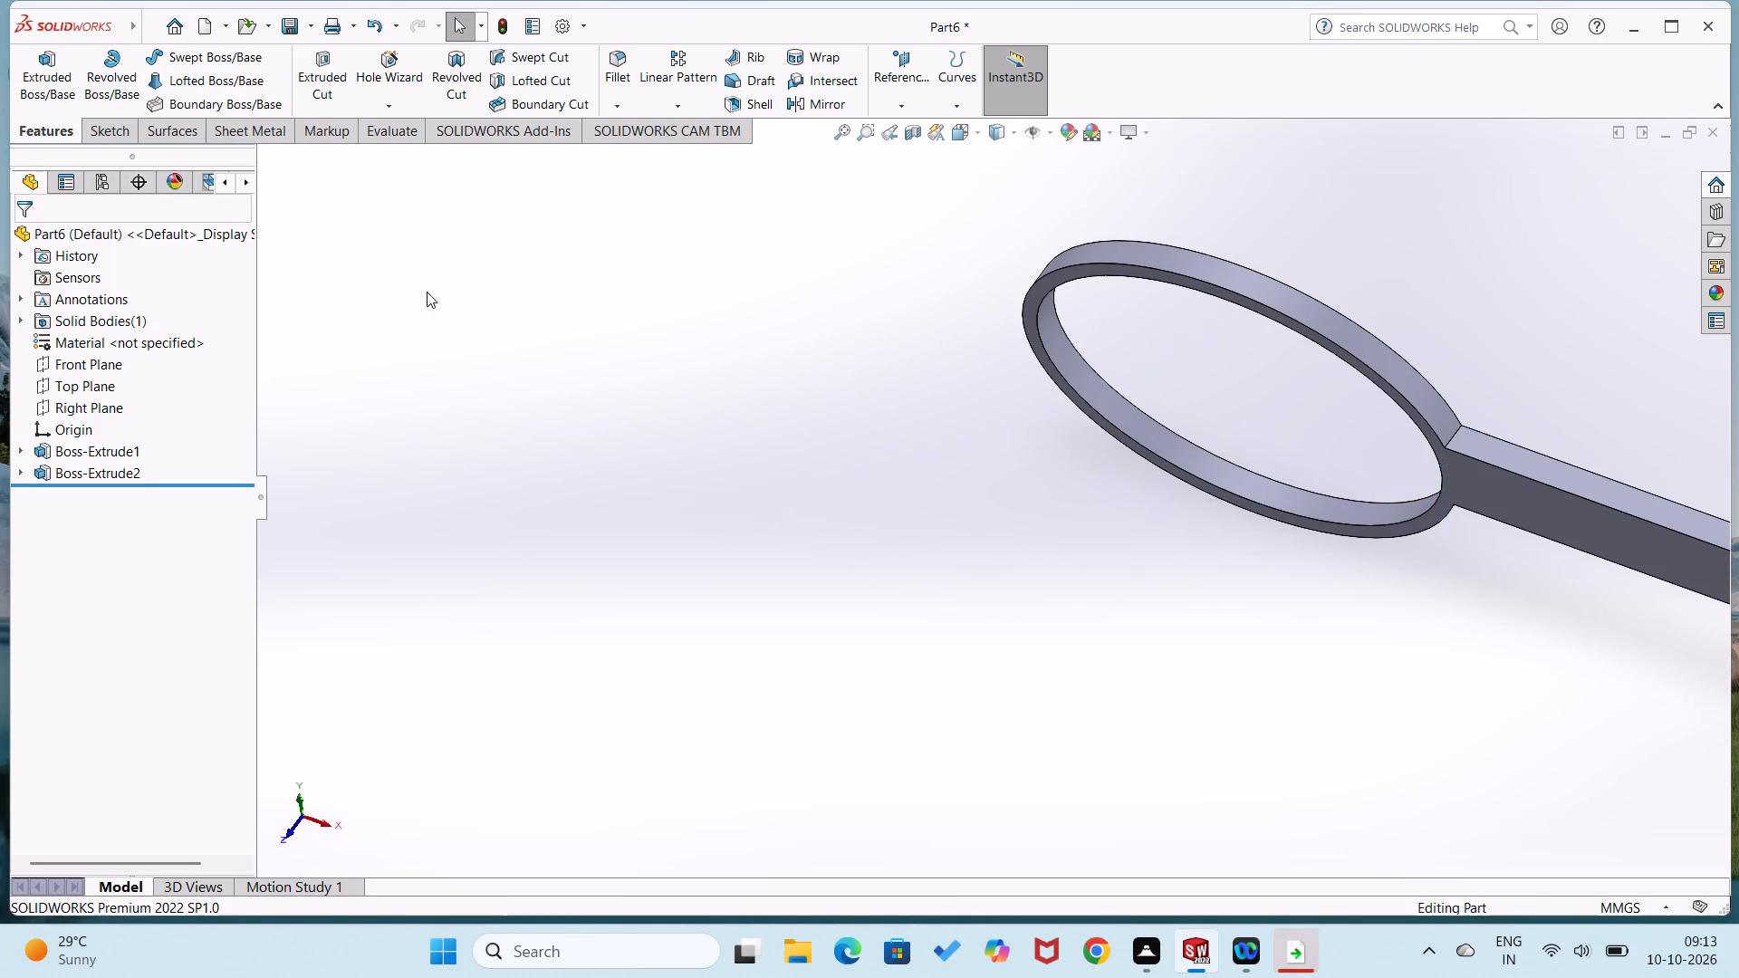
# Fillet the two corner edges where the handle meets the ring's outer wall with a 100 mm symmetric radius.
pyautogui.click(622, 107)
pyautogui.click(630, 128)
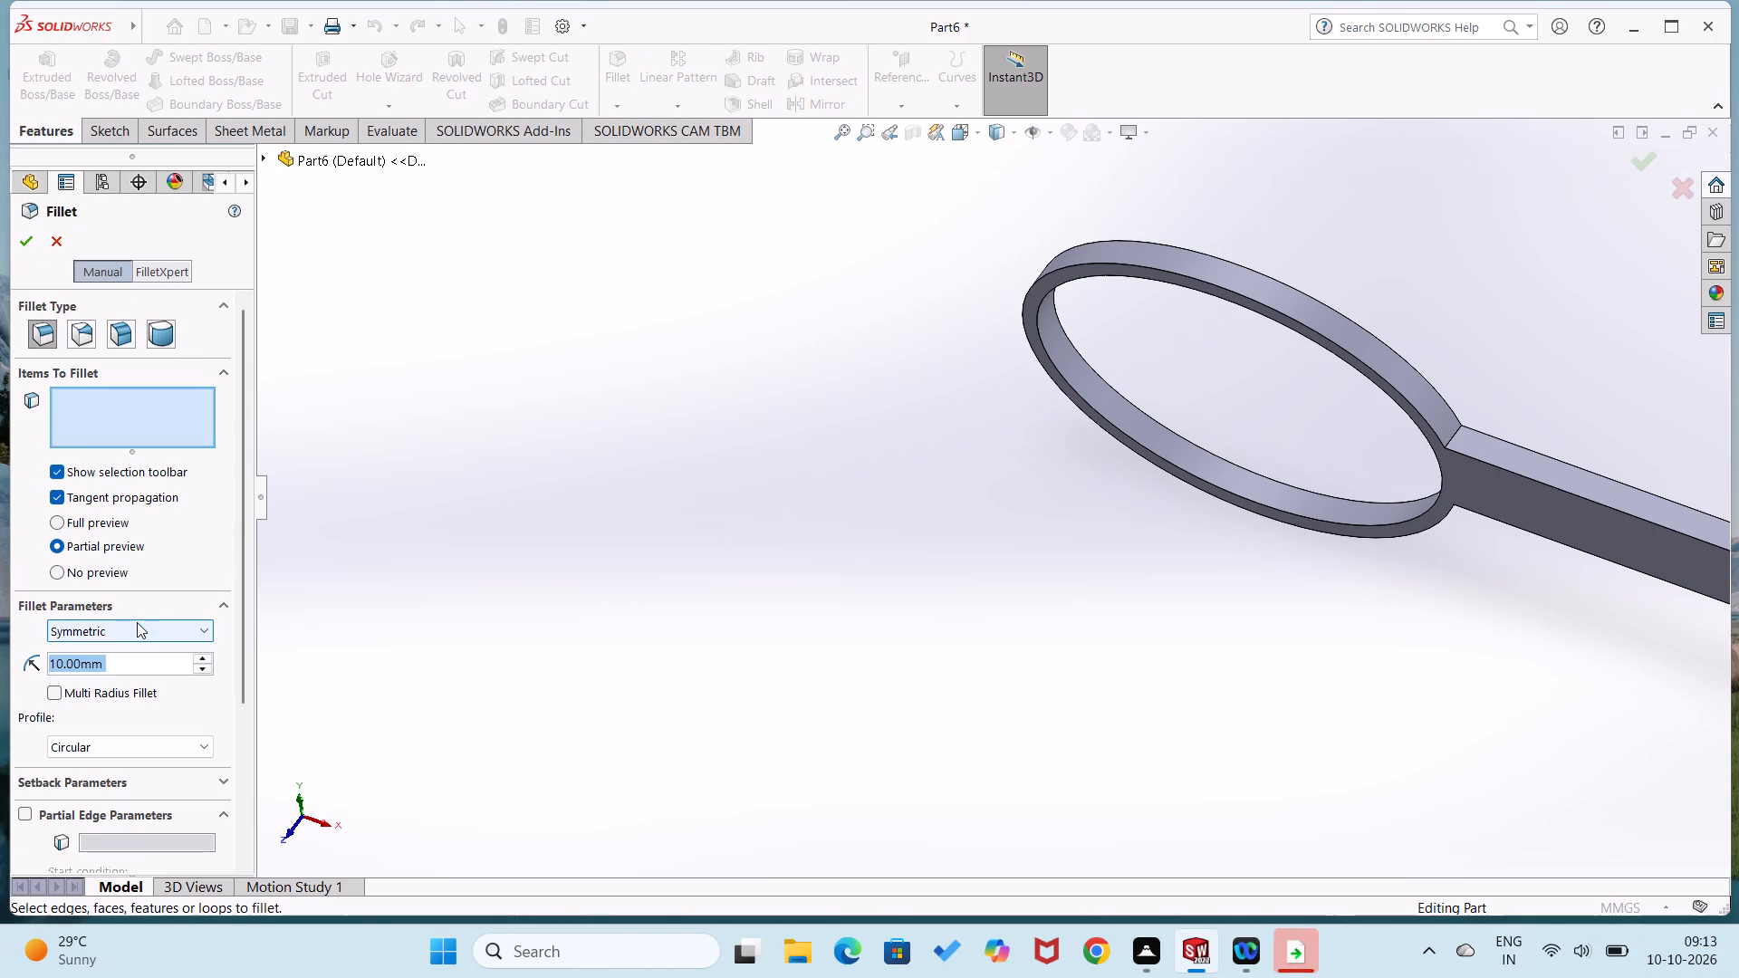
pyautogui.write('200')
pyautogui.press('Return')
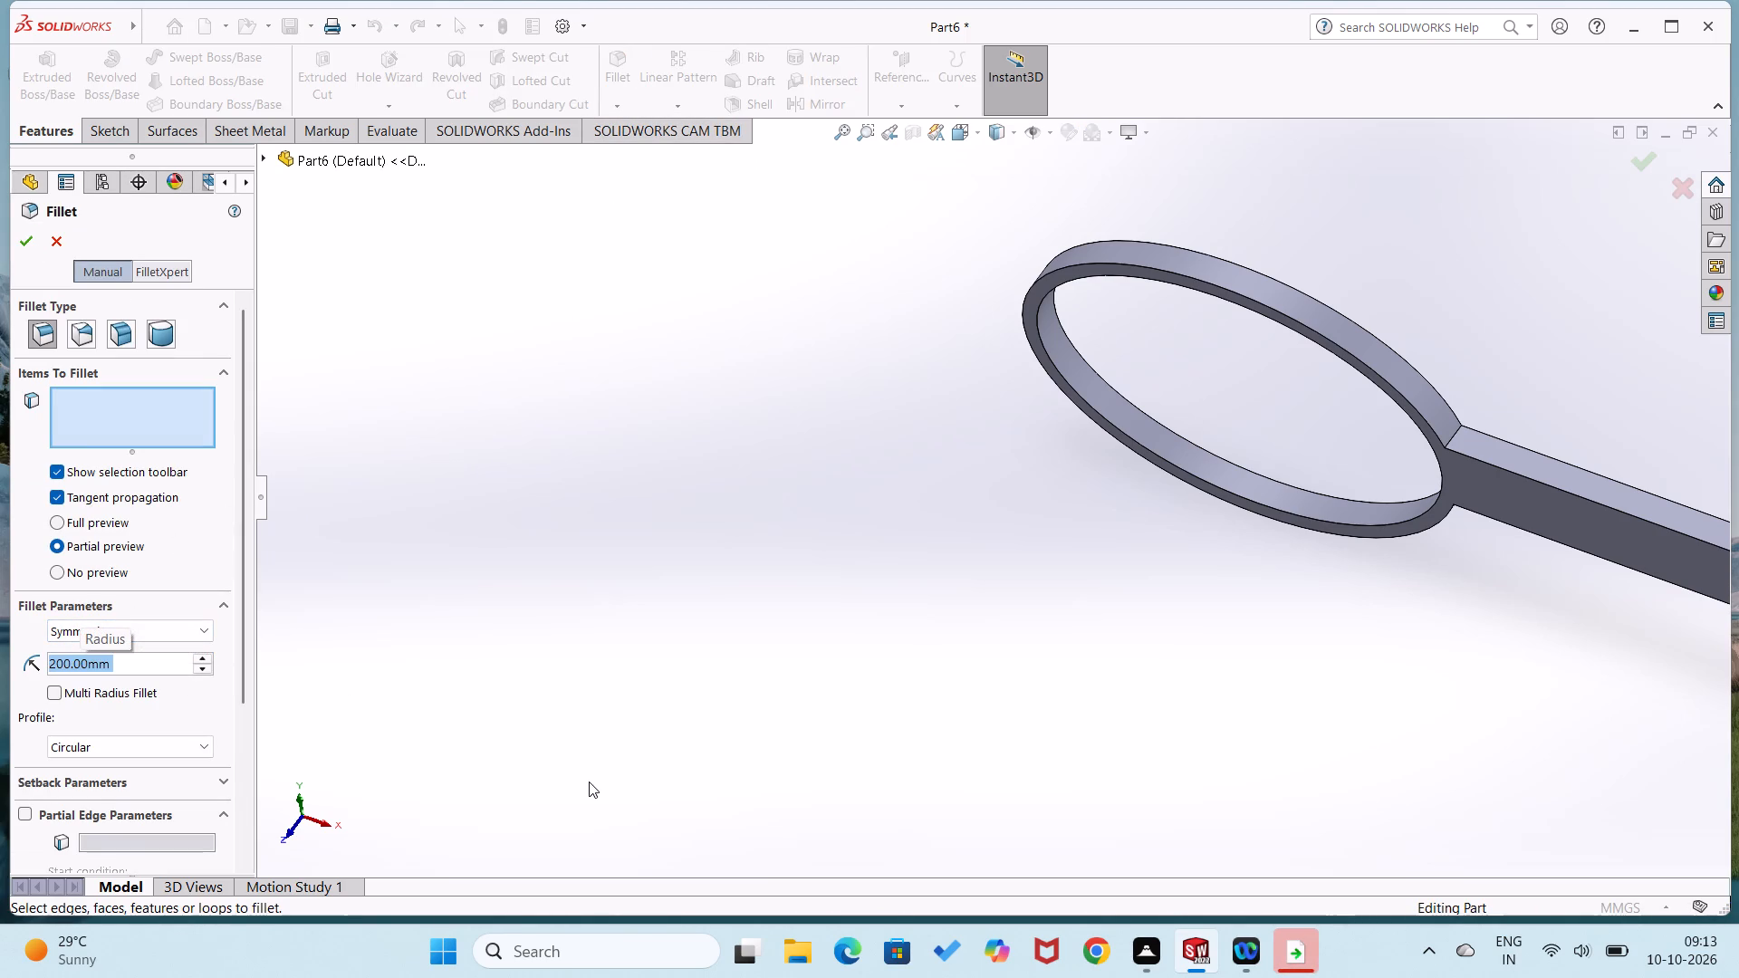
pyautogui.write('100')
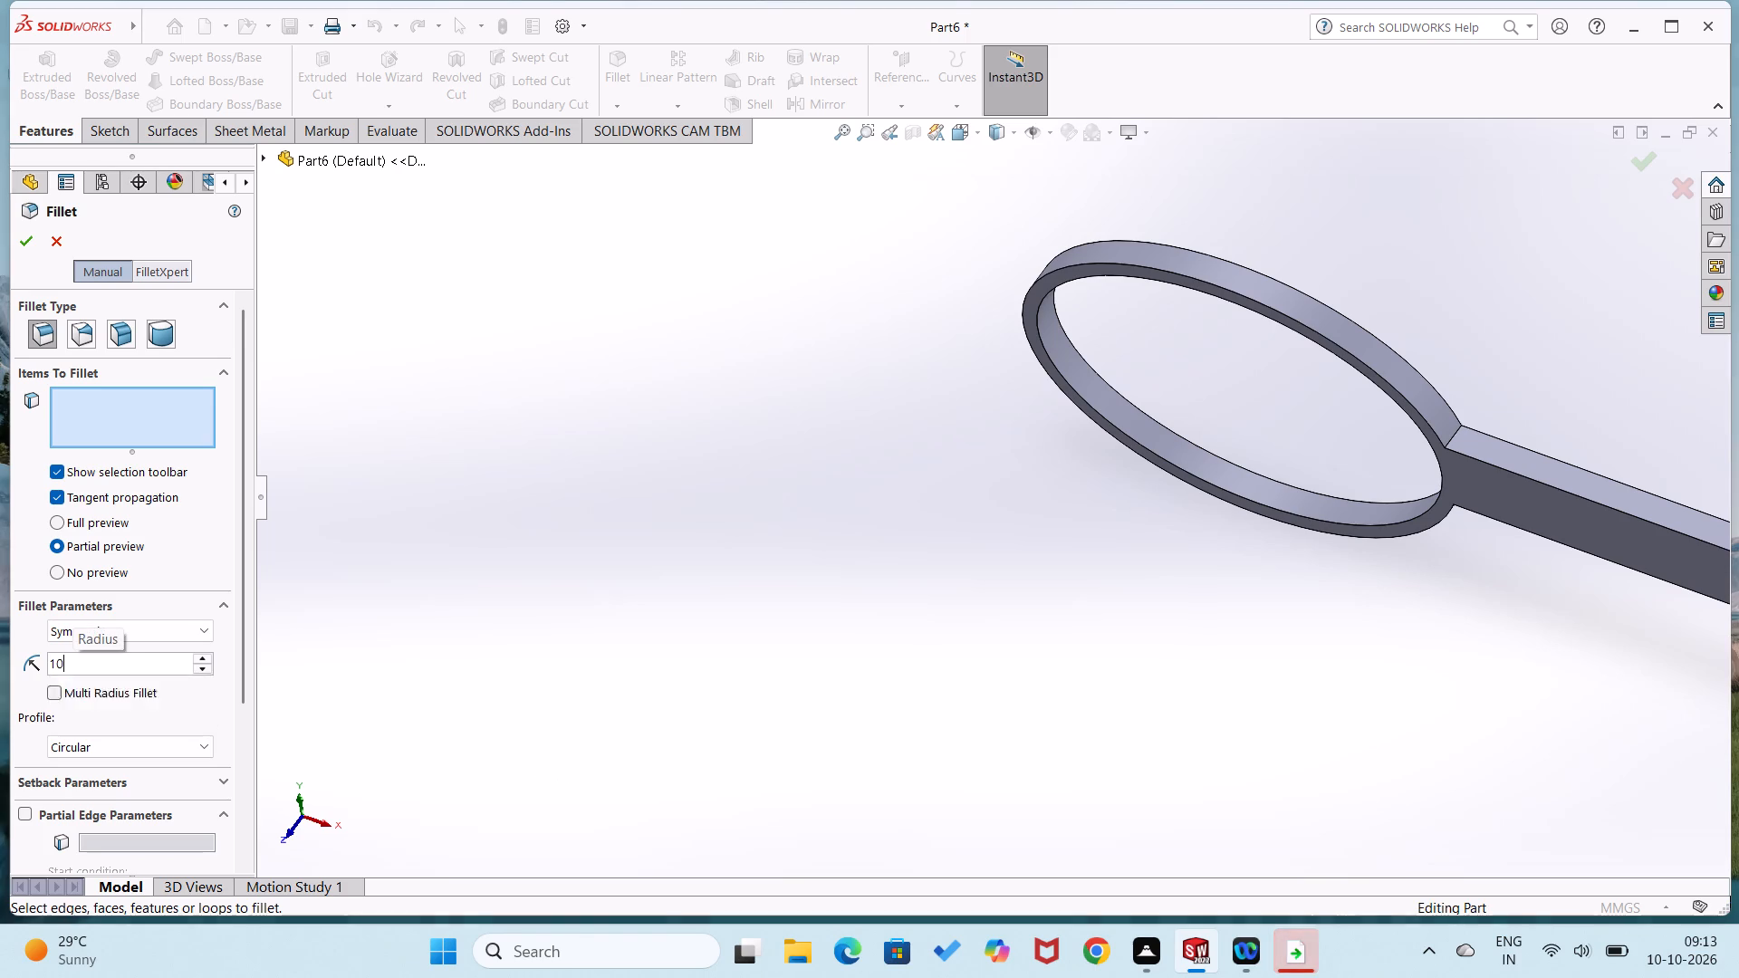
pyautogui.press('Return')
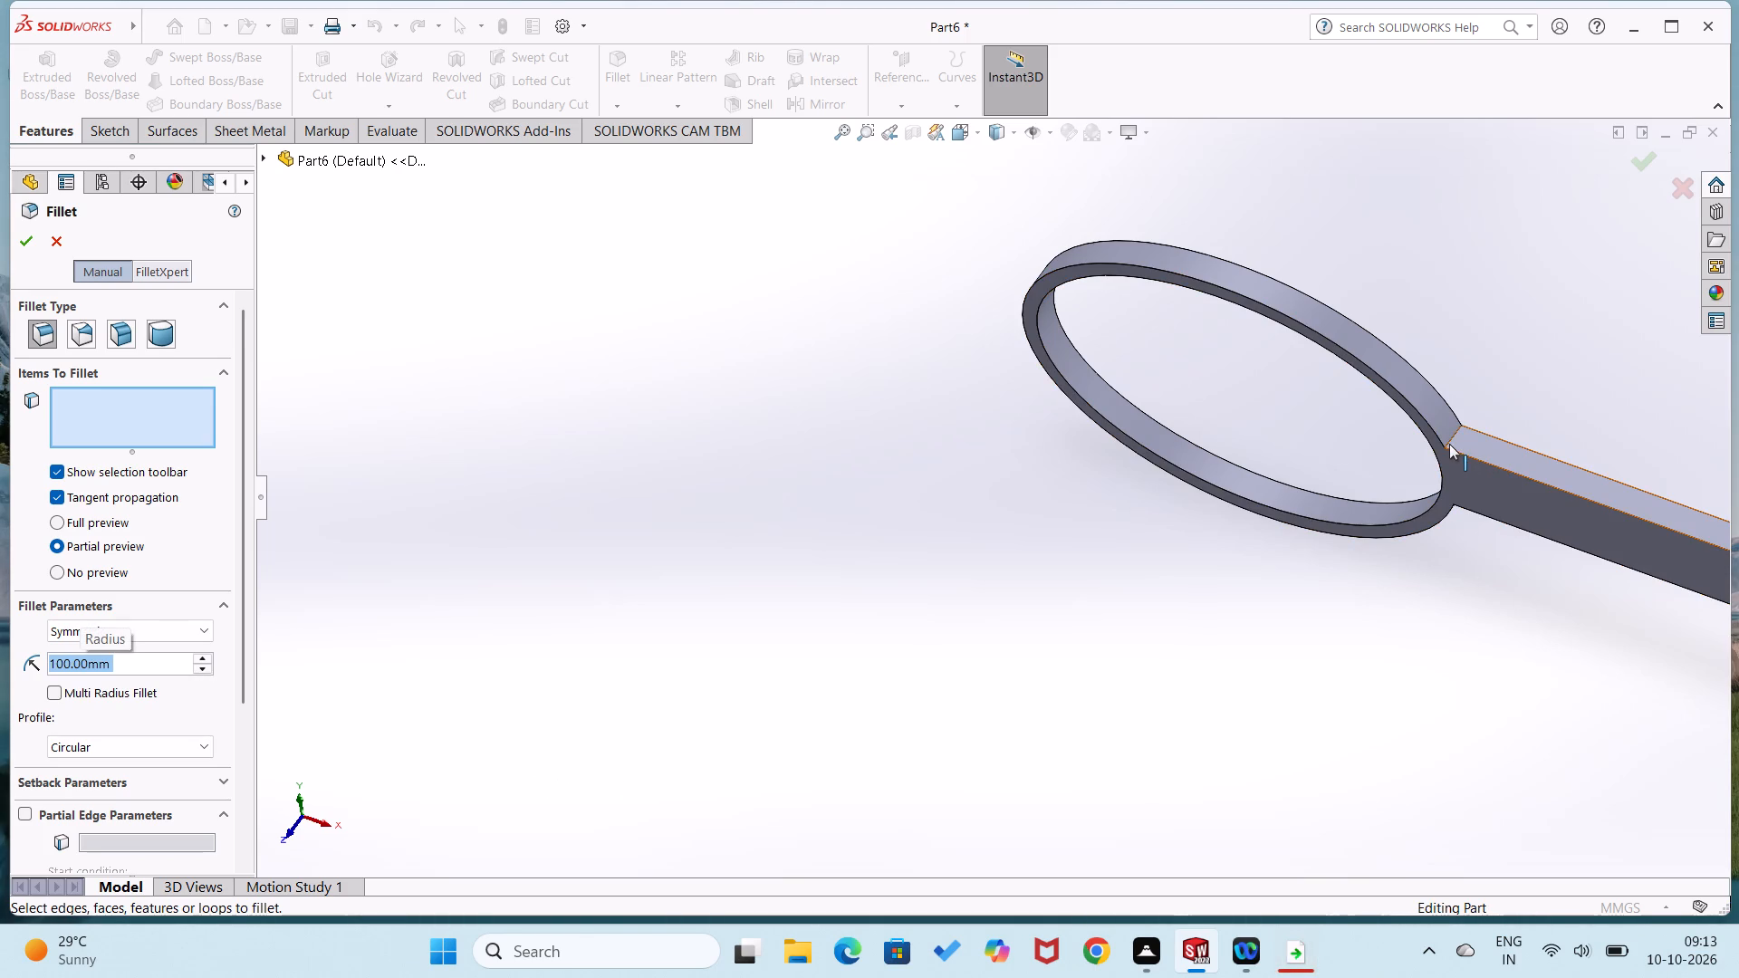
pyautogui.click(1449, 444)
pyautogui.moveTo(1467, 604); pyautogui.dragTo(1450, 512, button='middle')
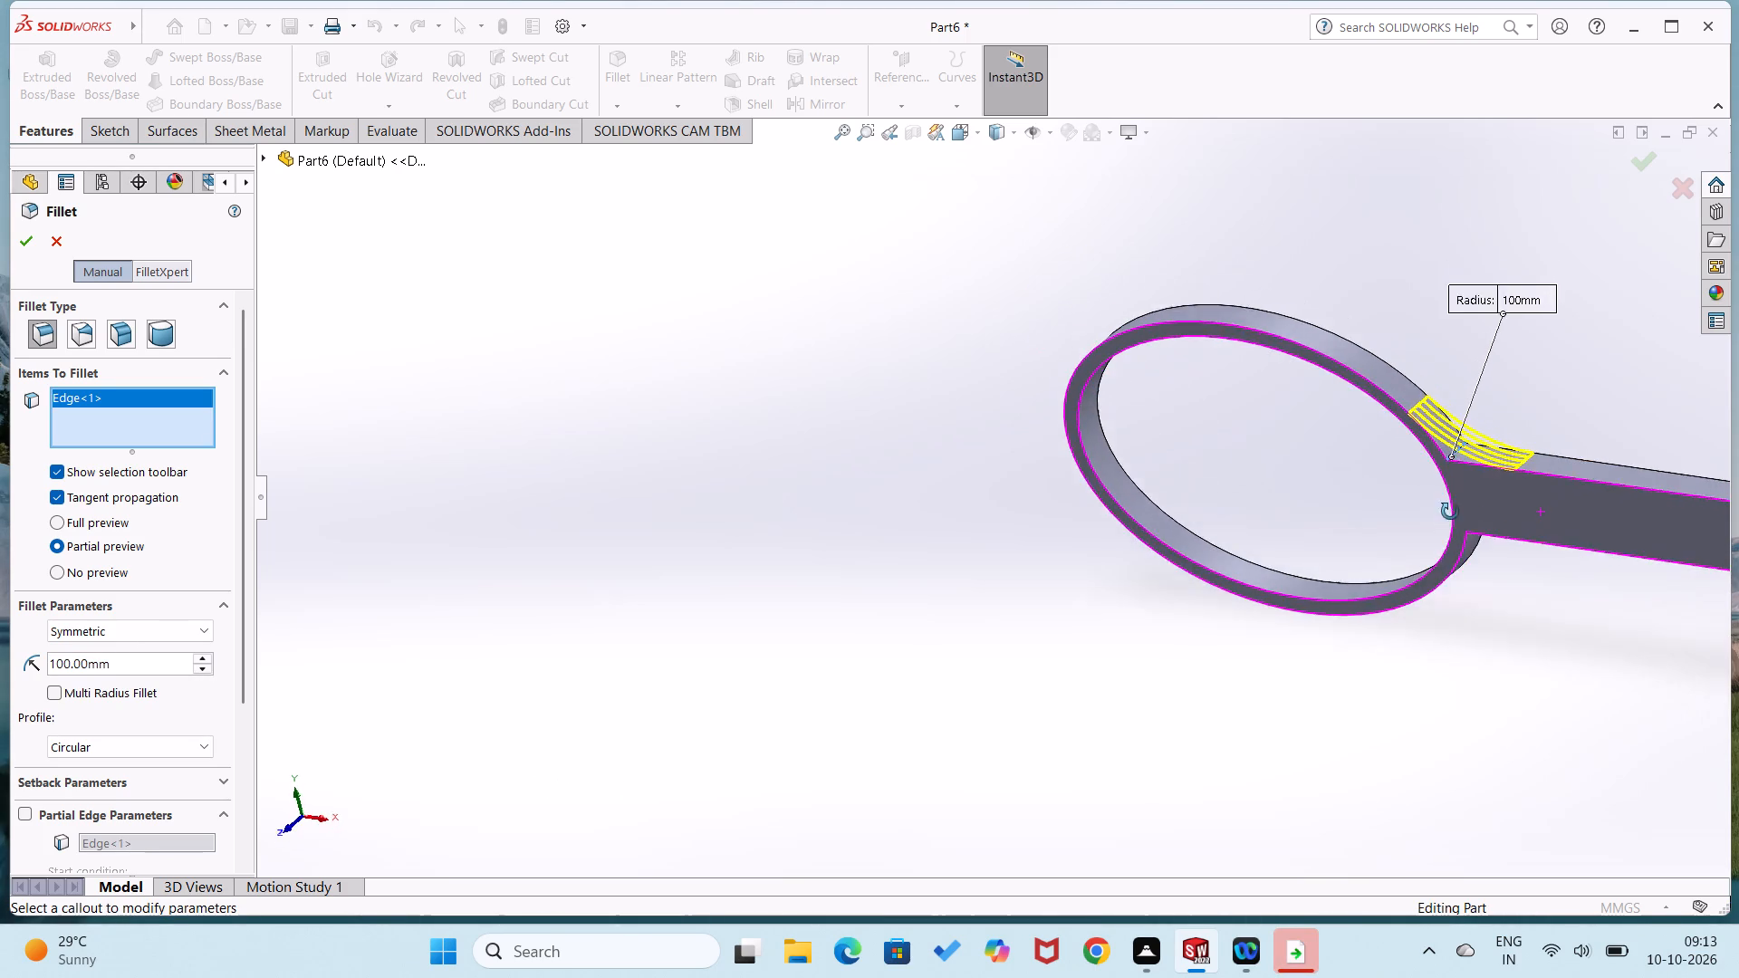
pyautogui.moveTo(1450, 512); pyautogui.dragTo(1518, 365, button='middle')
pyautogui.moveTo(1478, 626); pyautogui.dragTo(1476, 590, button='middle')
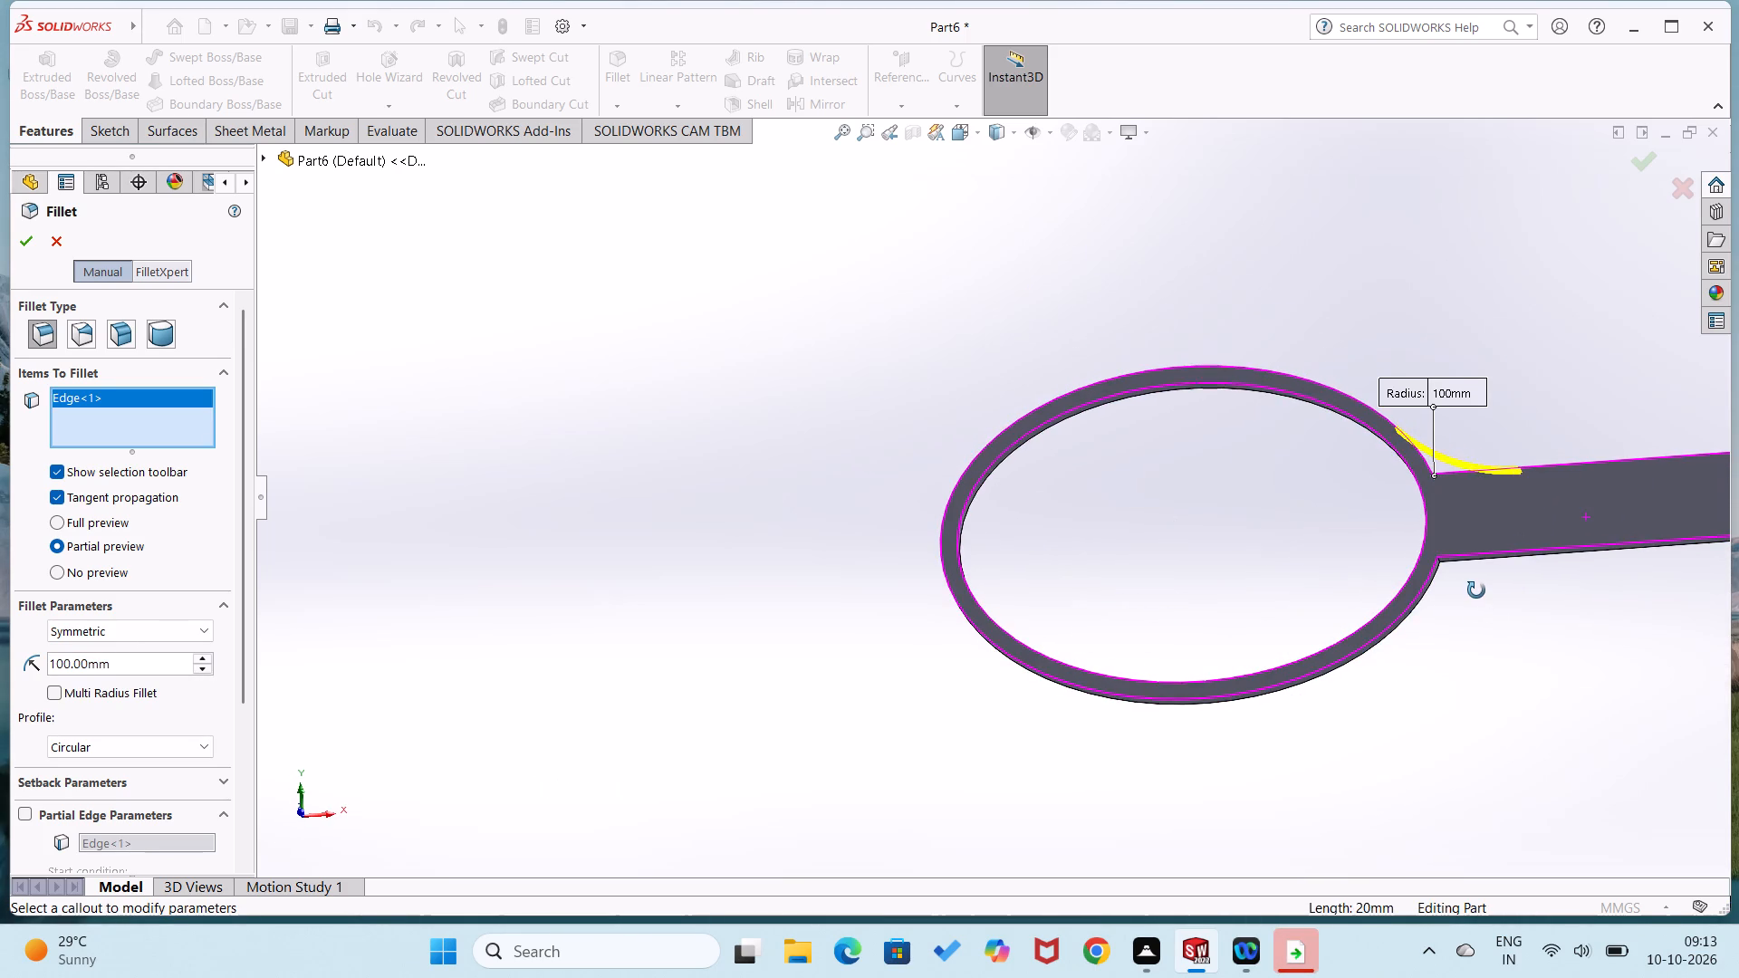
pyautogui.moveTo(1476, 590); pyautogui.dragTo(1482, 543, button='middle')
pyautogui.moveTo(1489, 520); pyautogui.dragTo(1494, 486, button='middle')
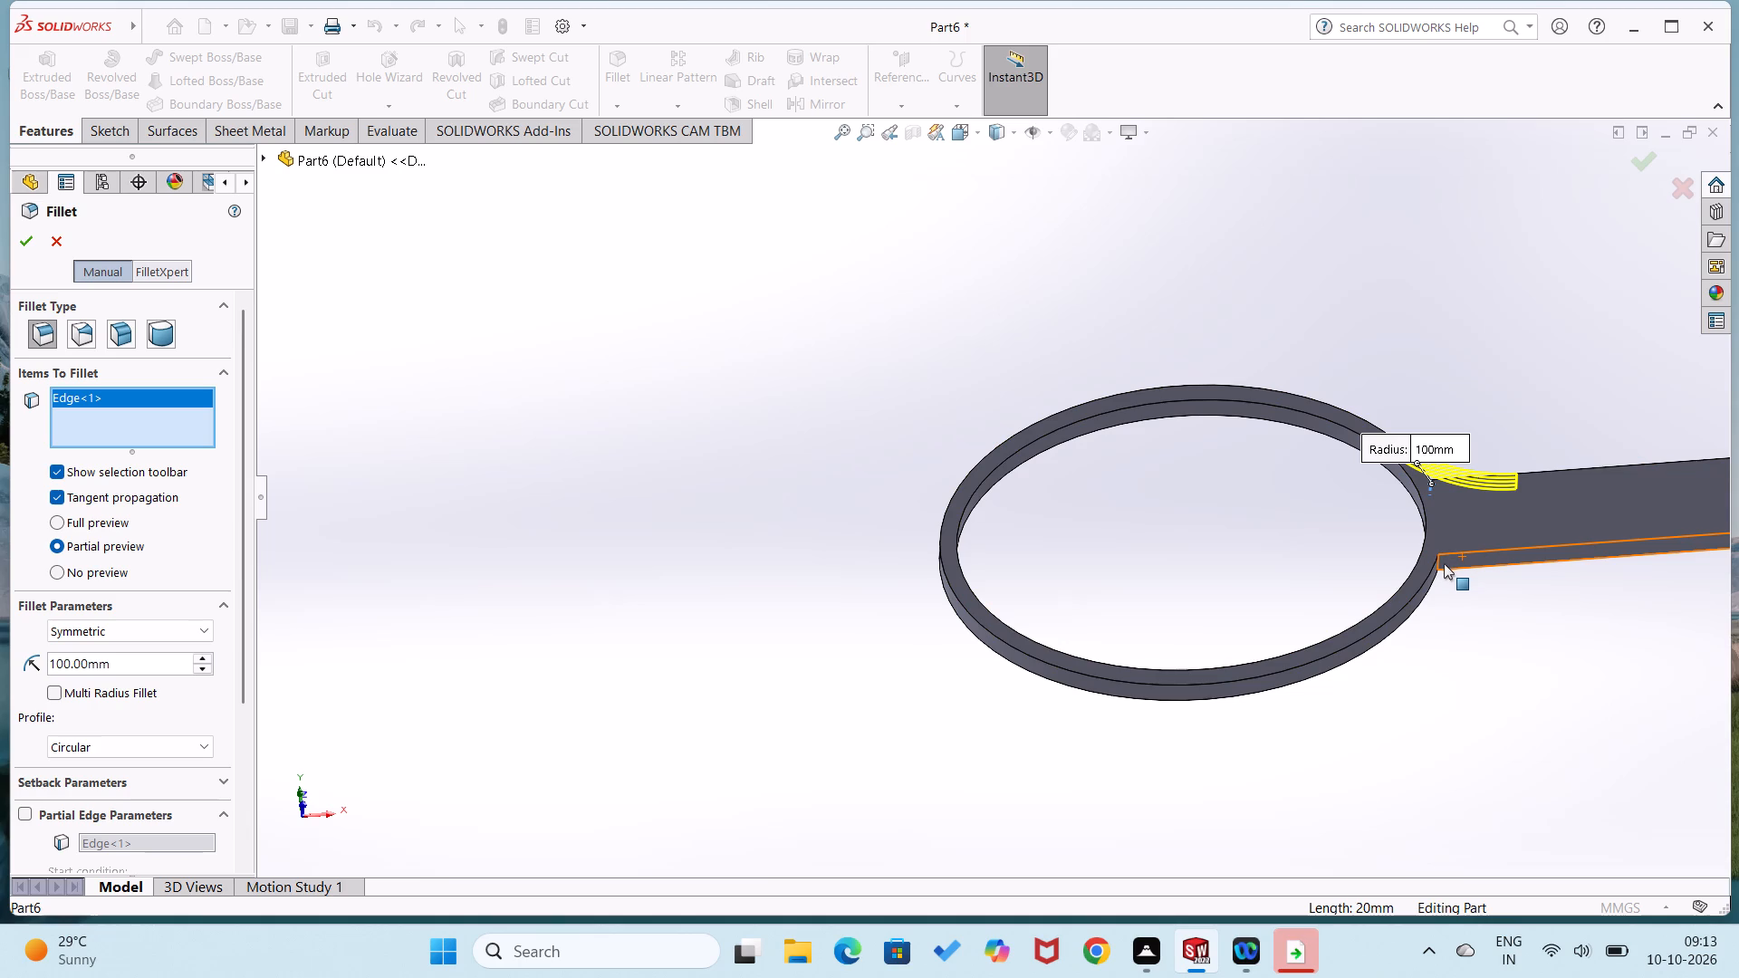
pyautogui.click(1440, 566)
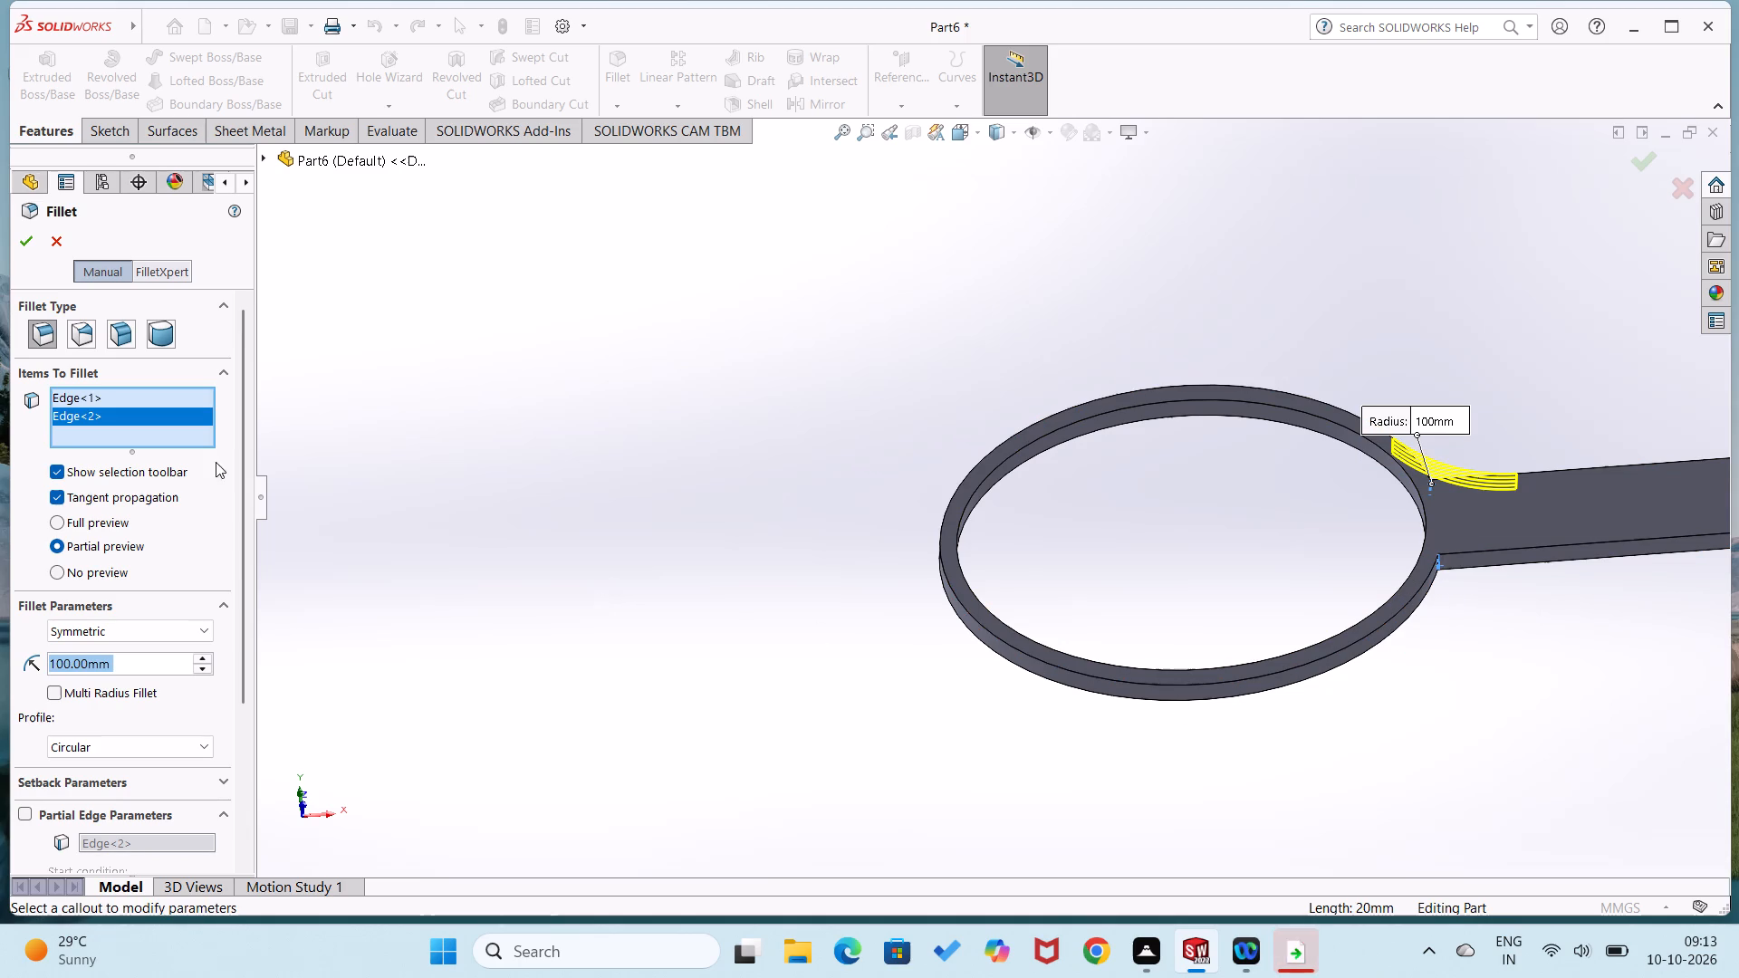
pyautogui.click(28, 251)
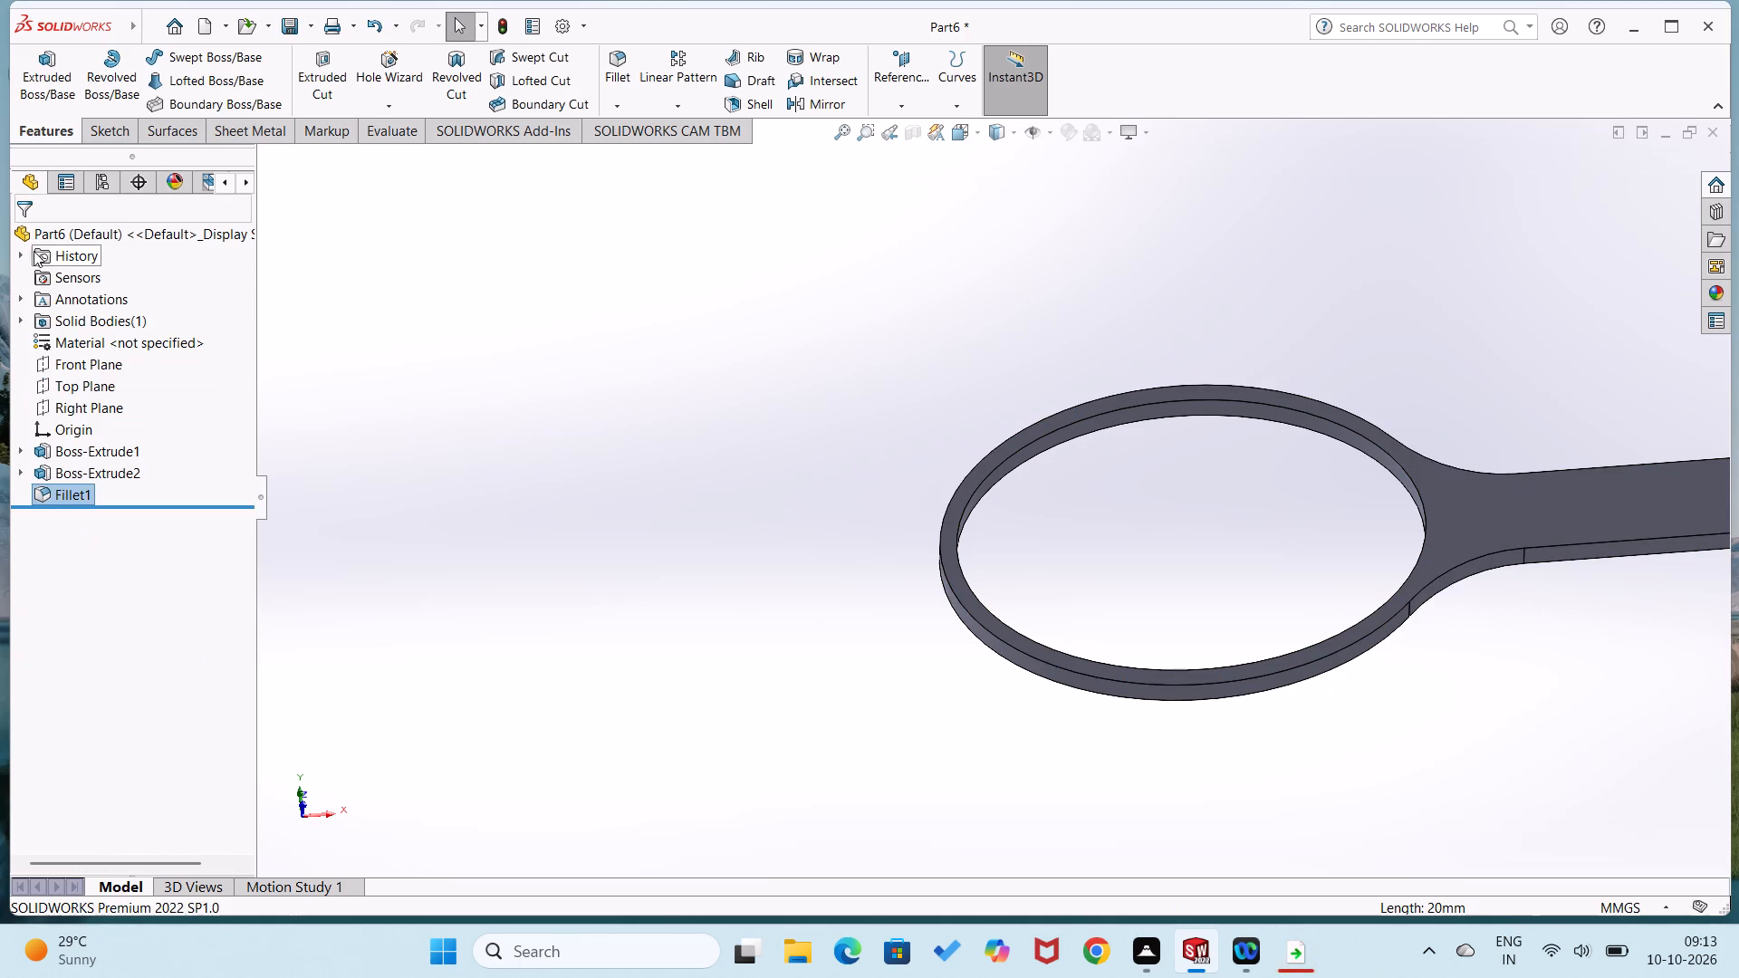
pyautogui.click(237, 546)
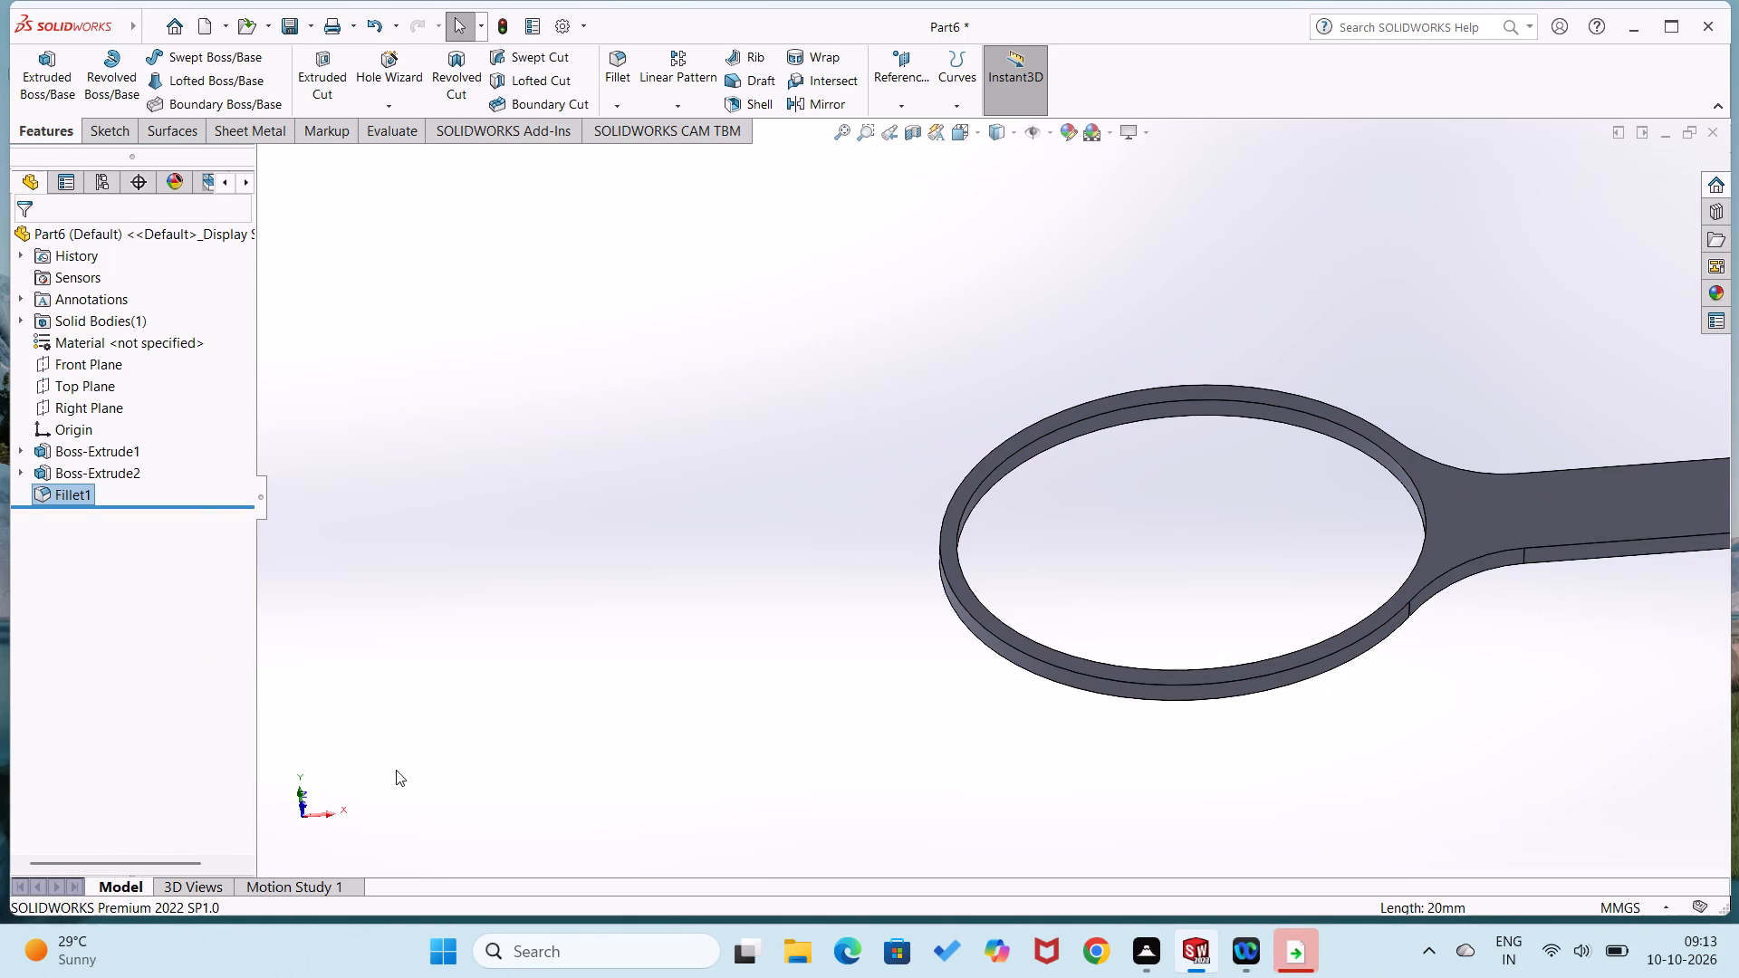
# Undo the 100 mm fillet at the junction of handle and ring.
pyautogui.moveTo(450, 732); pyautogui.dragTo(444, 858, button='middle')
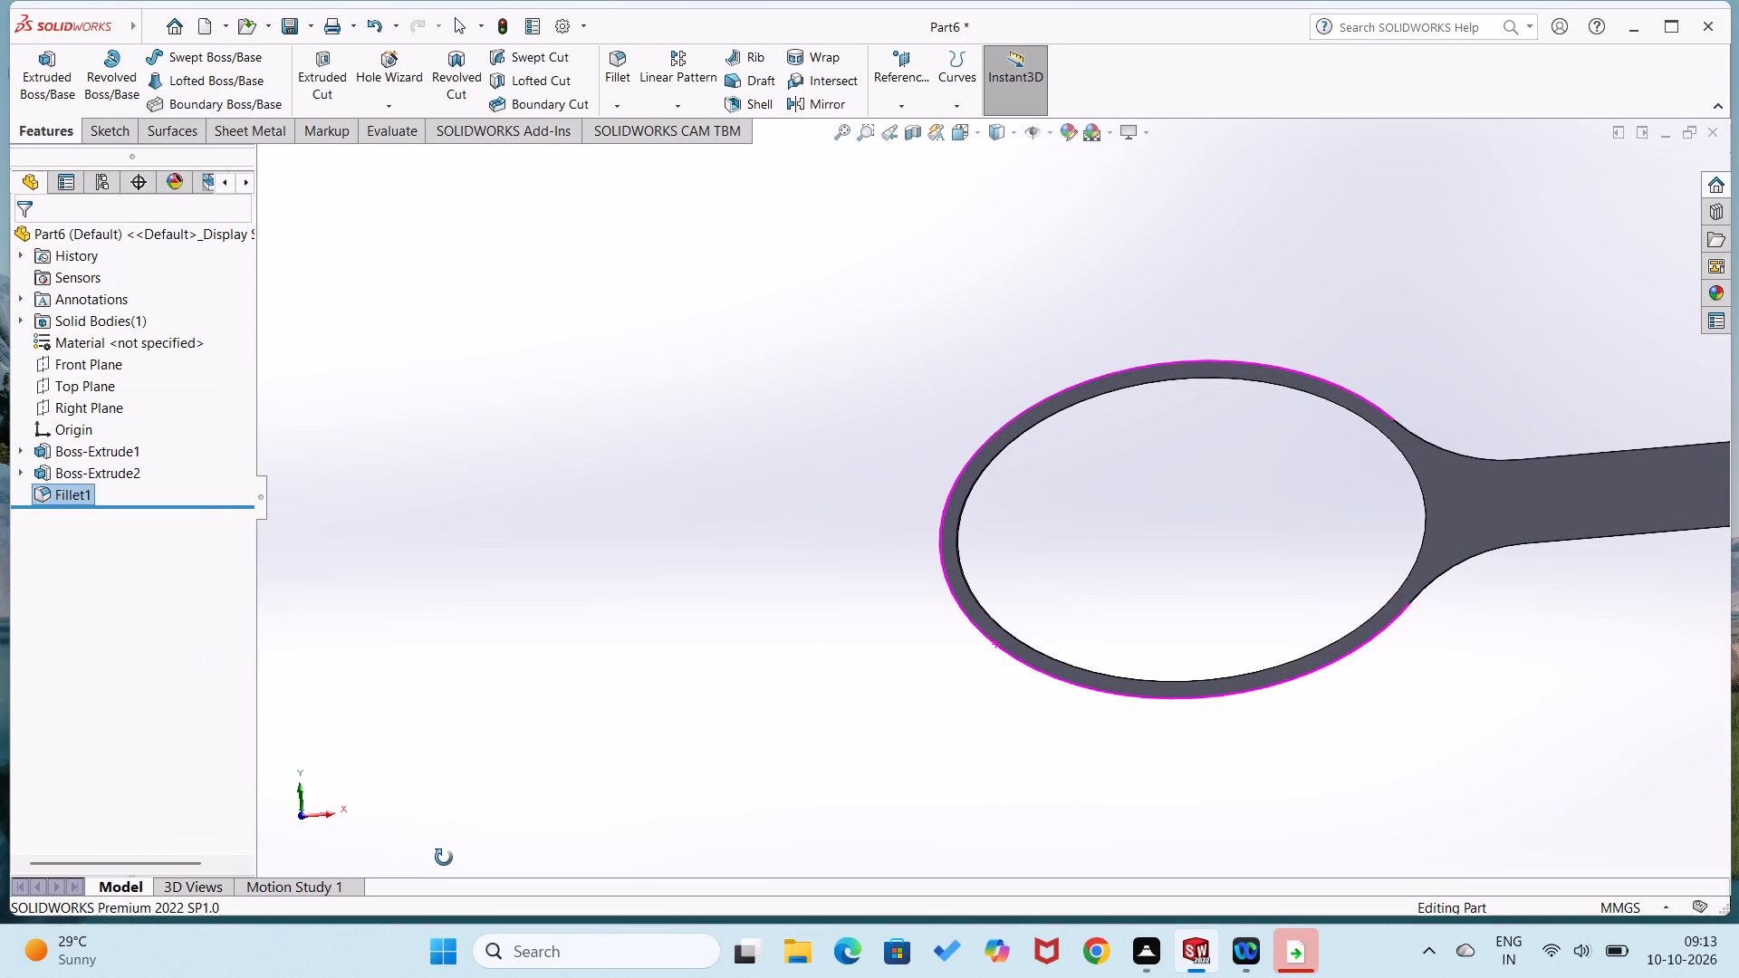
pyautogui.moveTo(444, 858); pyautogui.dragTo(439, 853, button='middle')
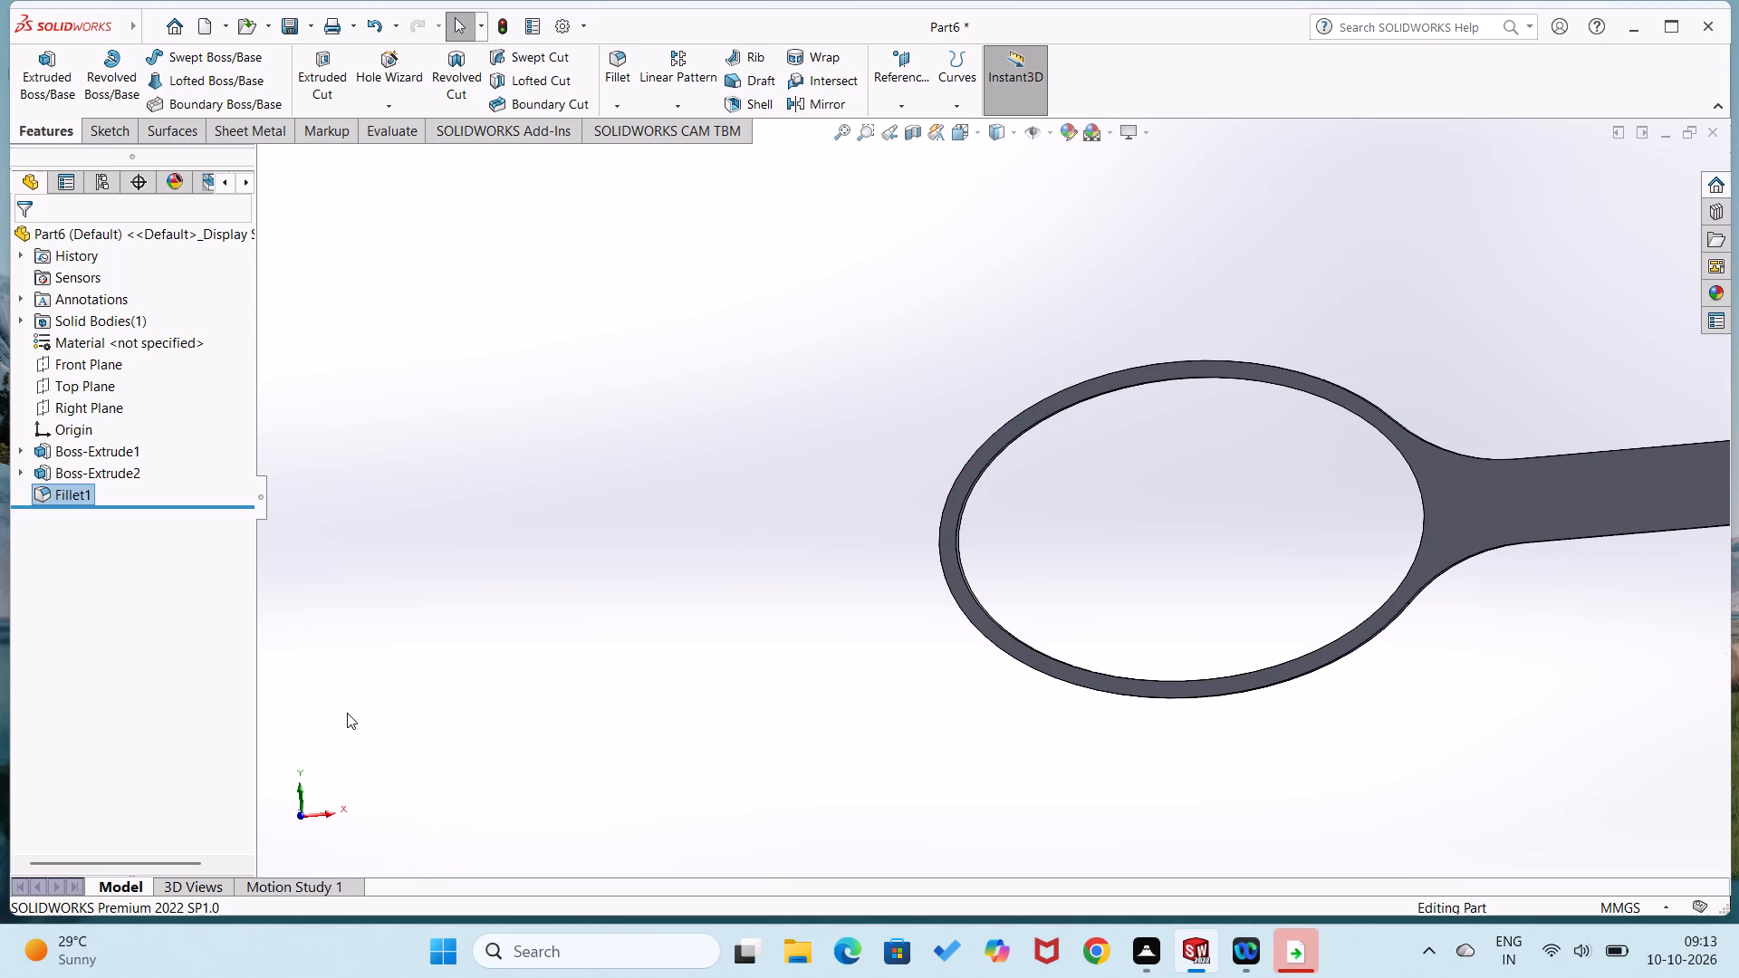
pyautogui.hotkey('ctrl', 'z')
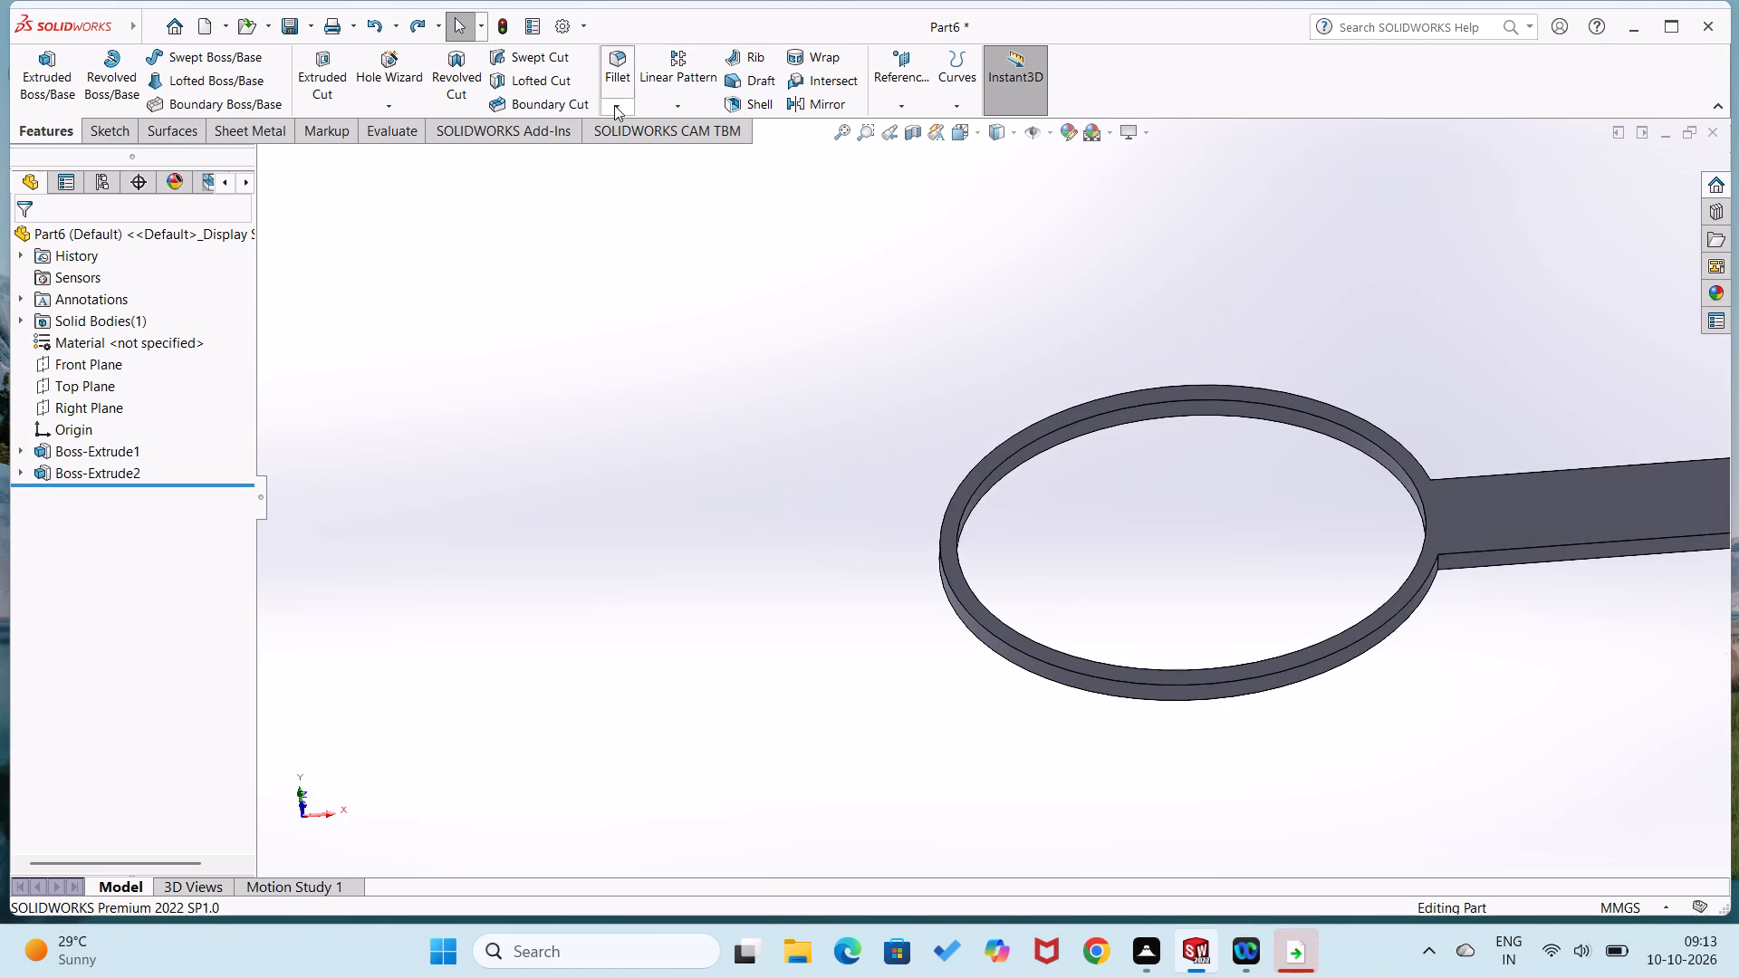
# Fillet both corner edges between the handle and the ring's outer wall with a 200 mm symmetric radius.
pyautogui.click(614, 105)
pyautogui.click(641, 138)
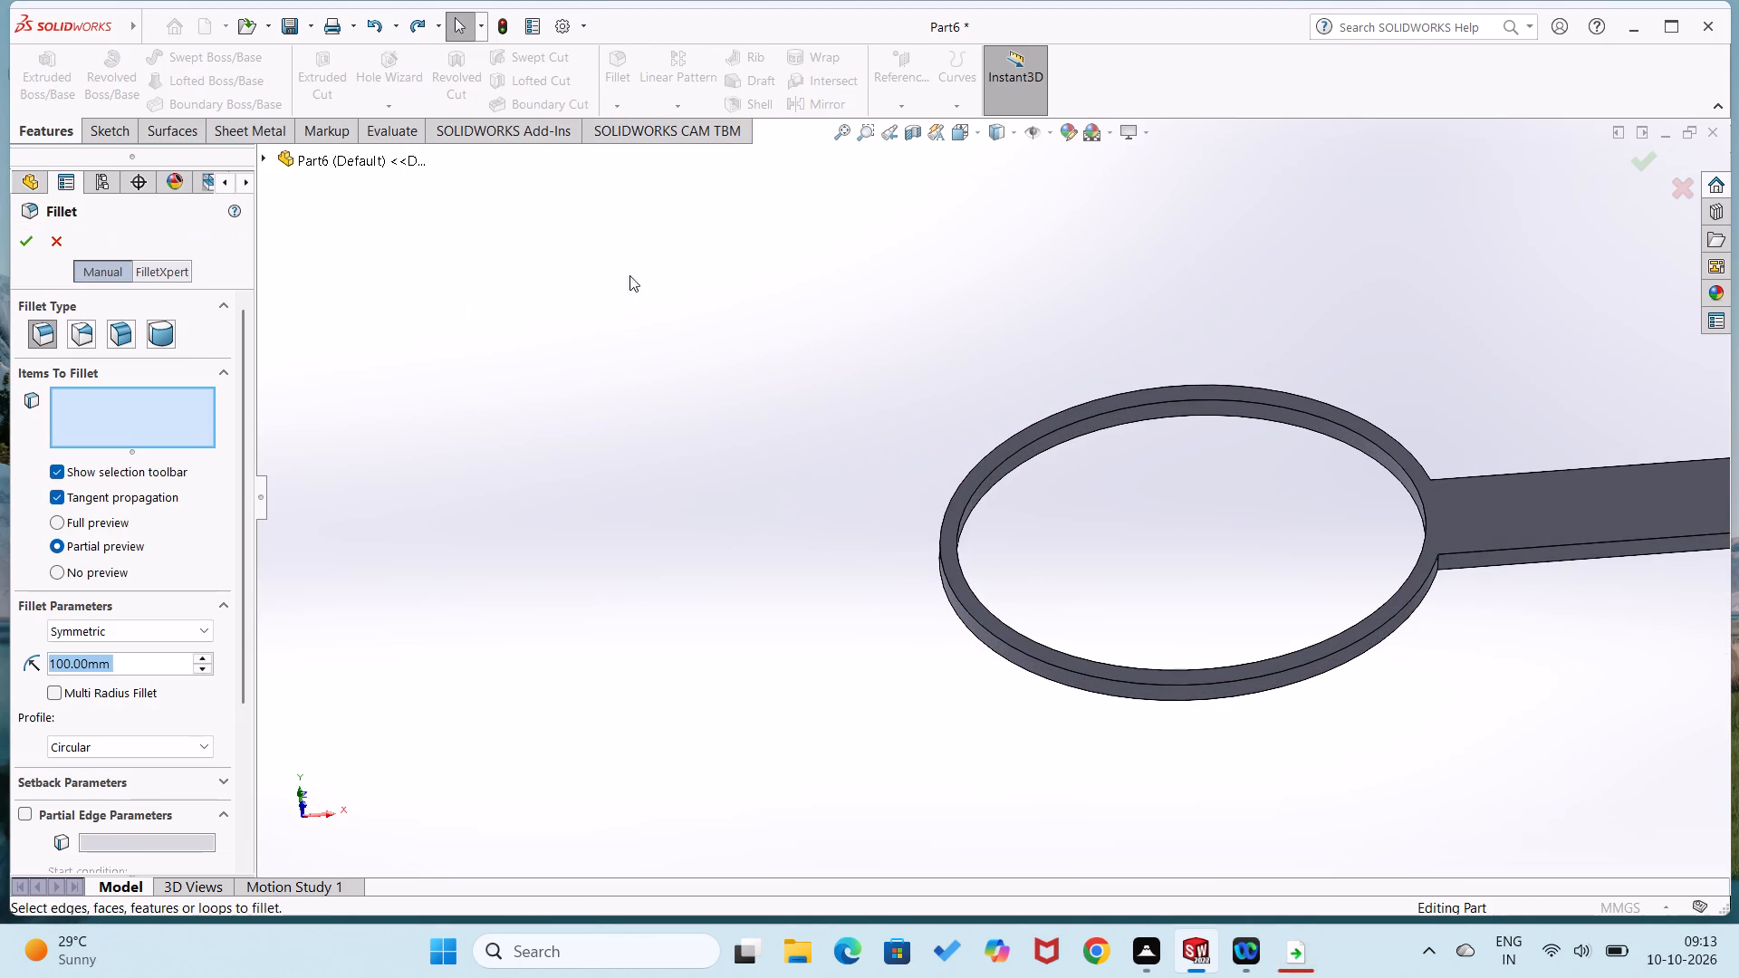
pyautogui.tripleClick(205, 659)
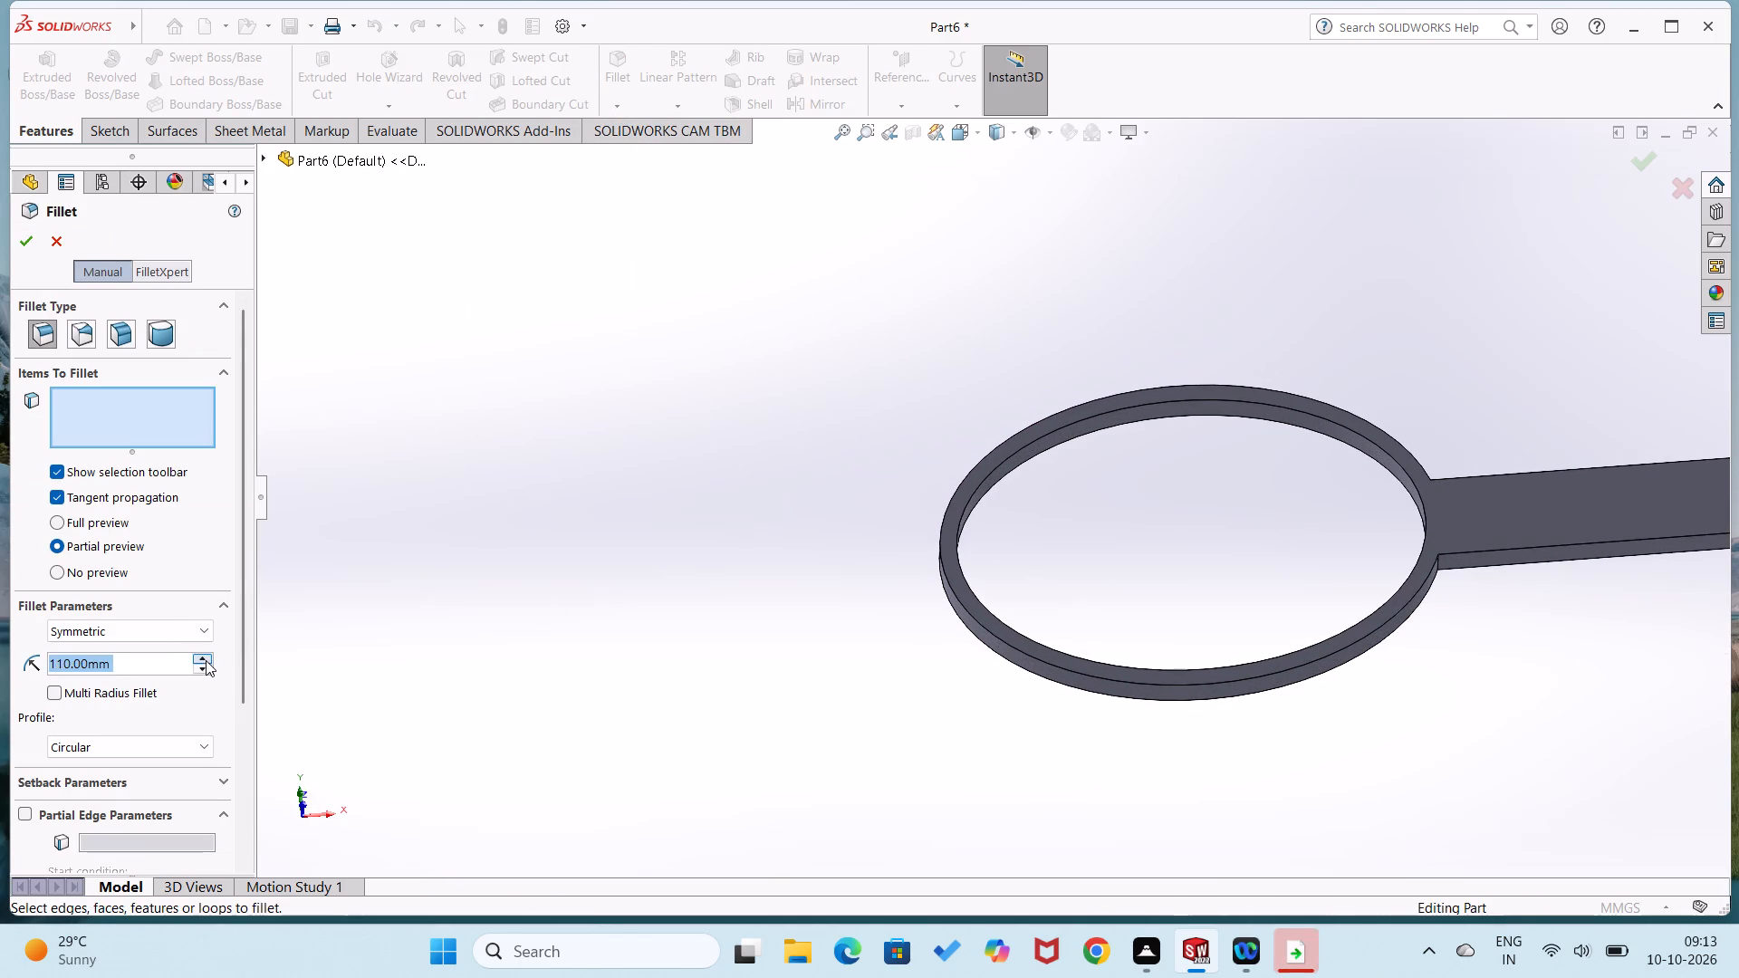
pyautogui.tripleClick(207, 660)
pyautogui.tripleClick(208, 660)
pyautogui.click(208, 660)
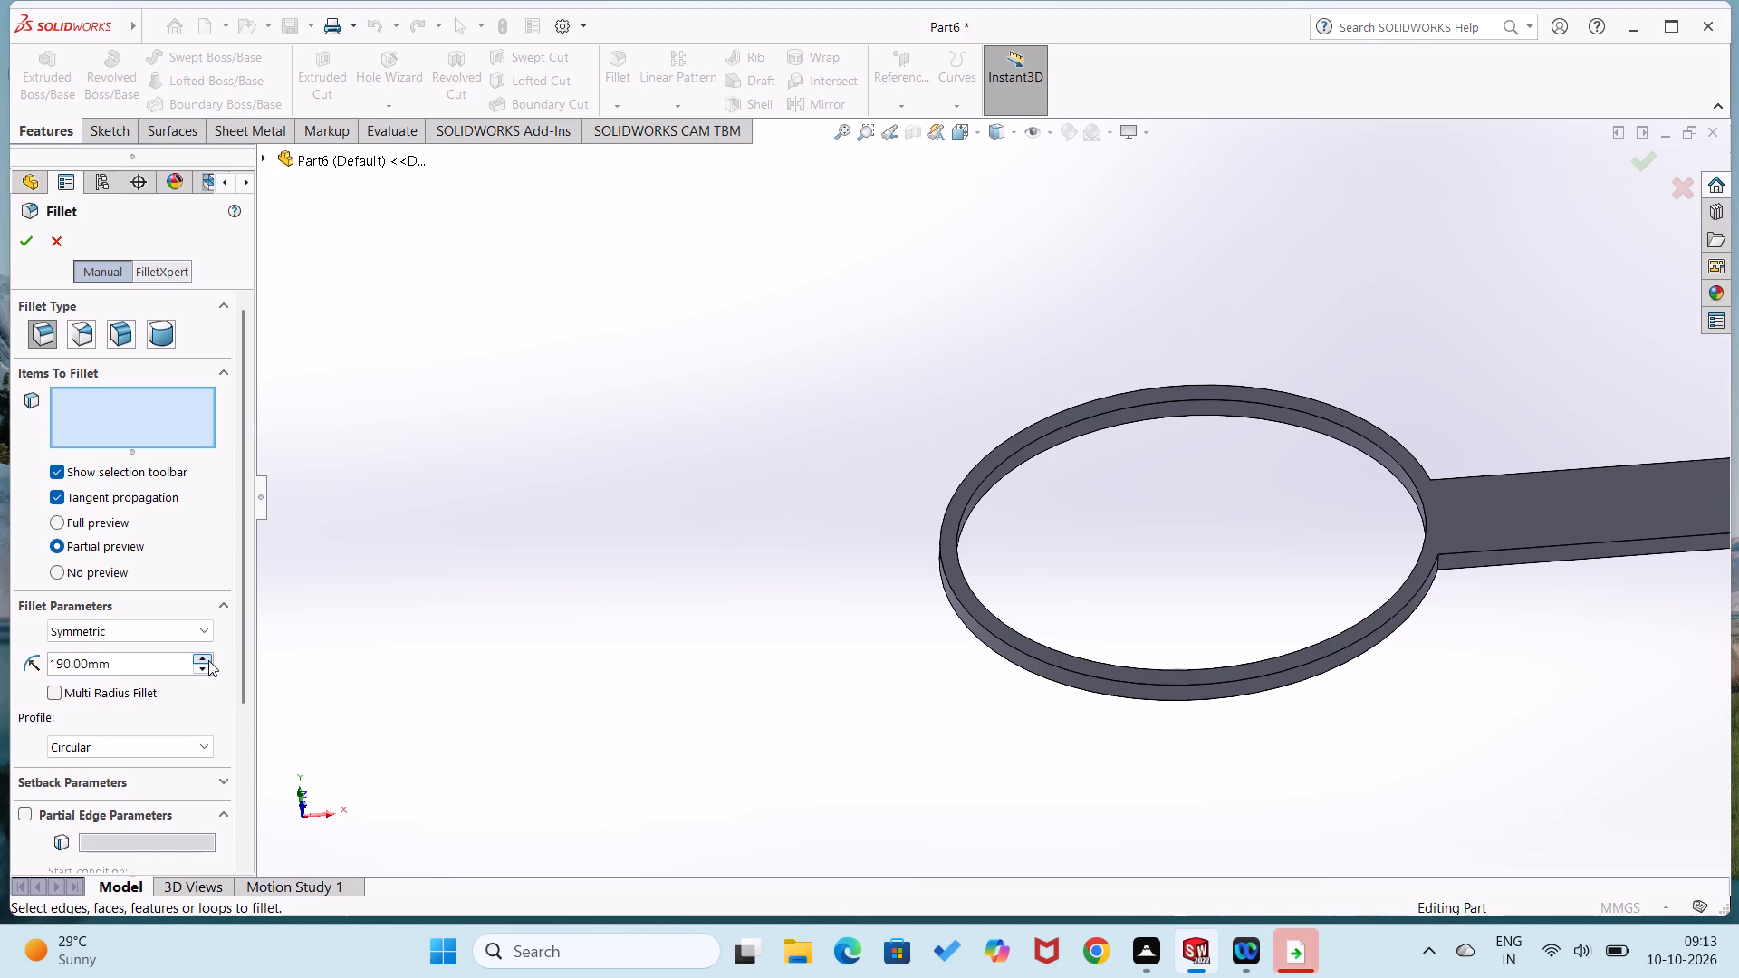
pyautogui.click(1439, 563)
pyautogui.moveTo(1434, 676); pyautogui.dragTo(1421, 718, button='middle')
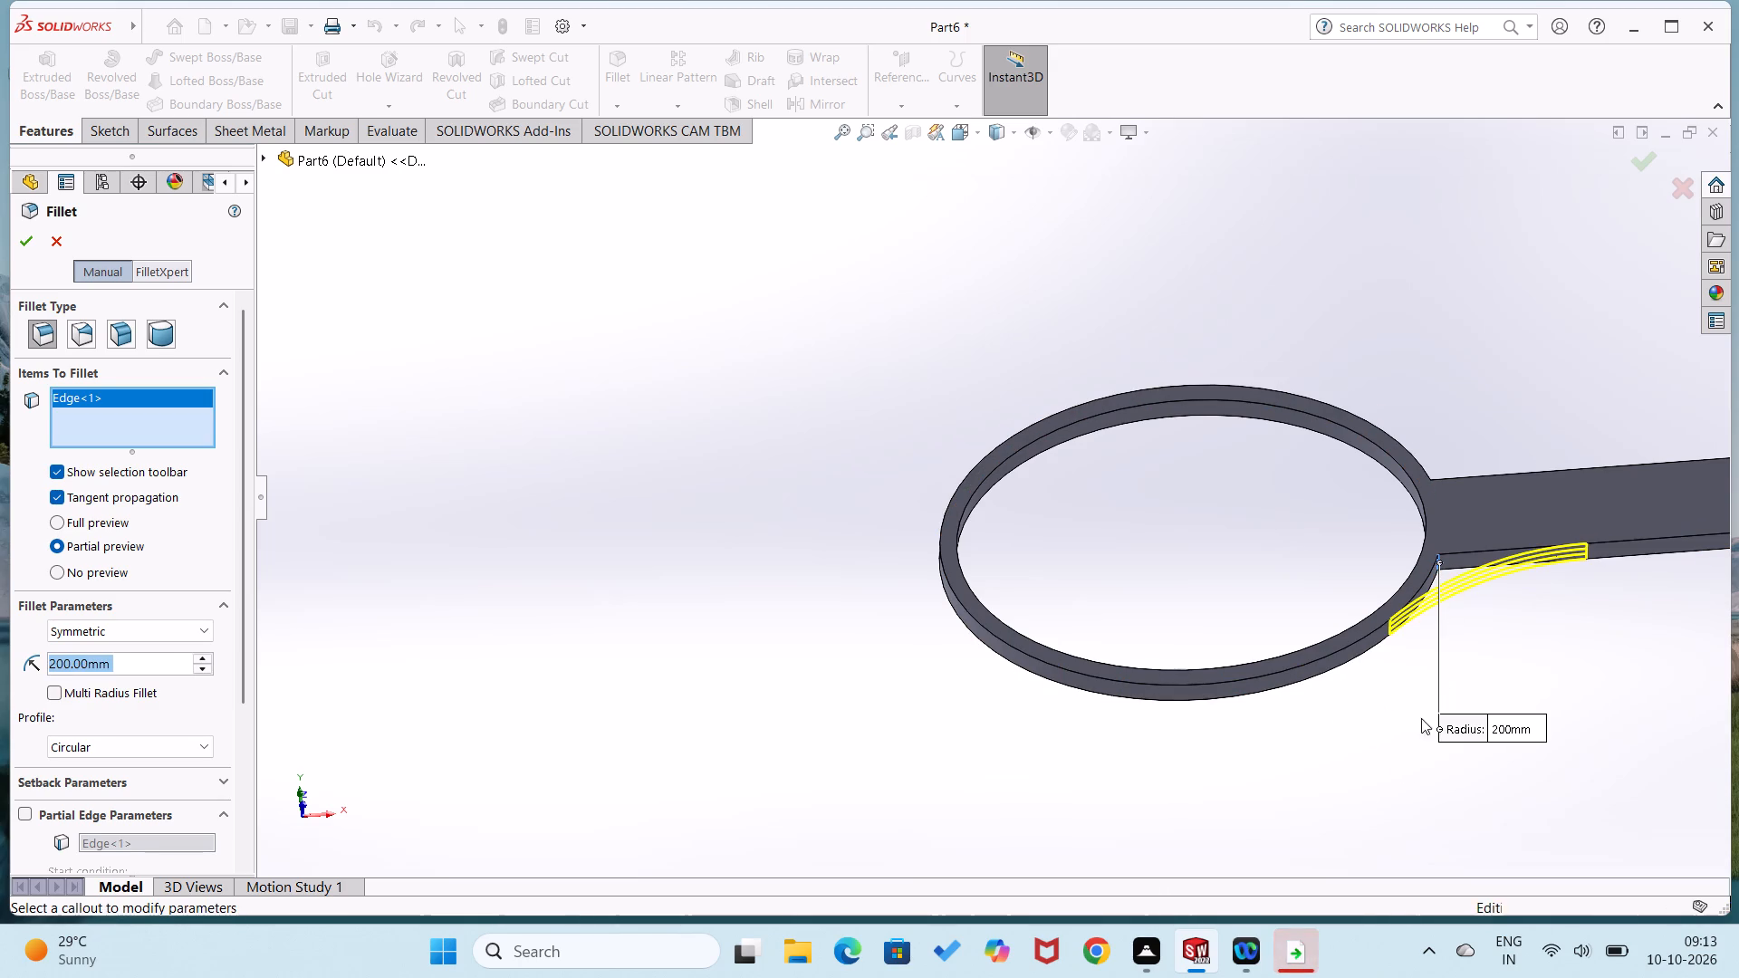
pyautogui.moveTo(1421, 718); pyautogui.dragTo(1409, 938, button='middle')
pyautogui.moveTo(1458, 519); pyautogui.dragTo(1461, 615, button='middle')
pyautogui.scroll(-3, 1471, 534)
pyautogui.click(1337, 414)
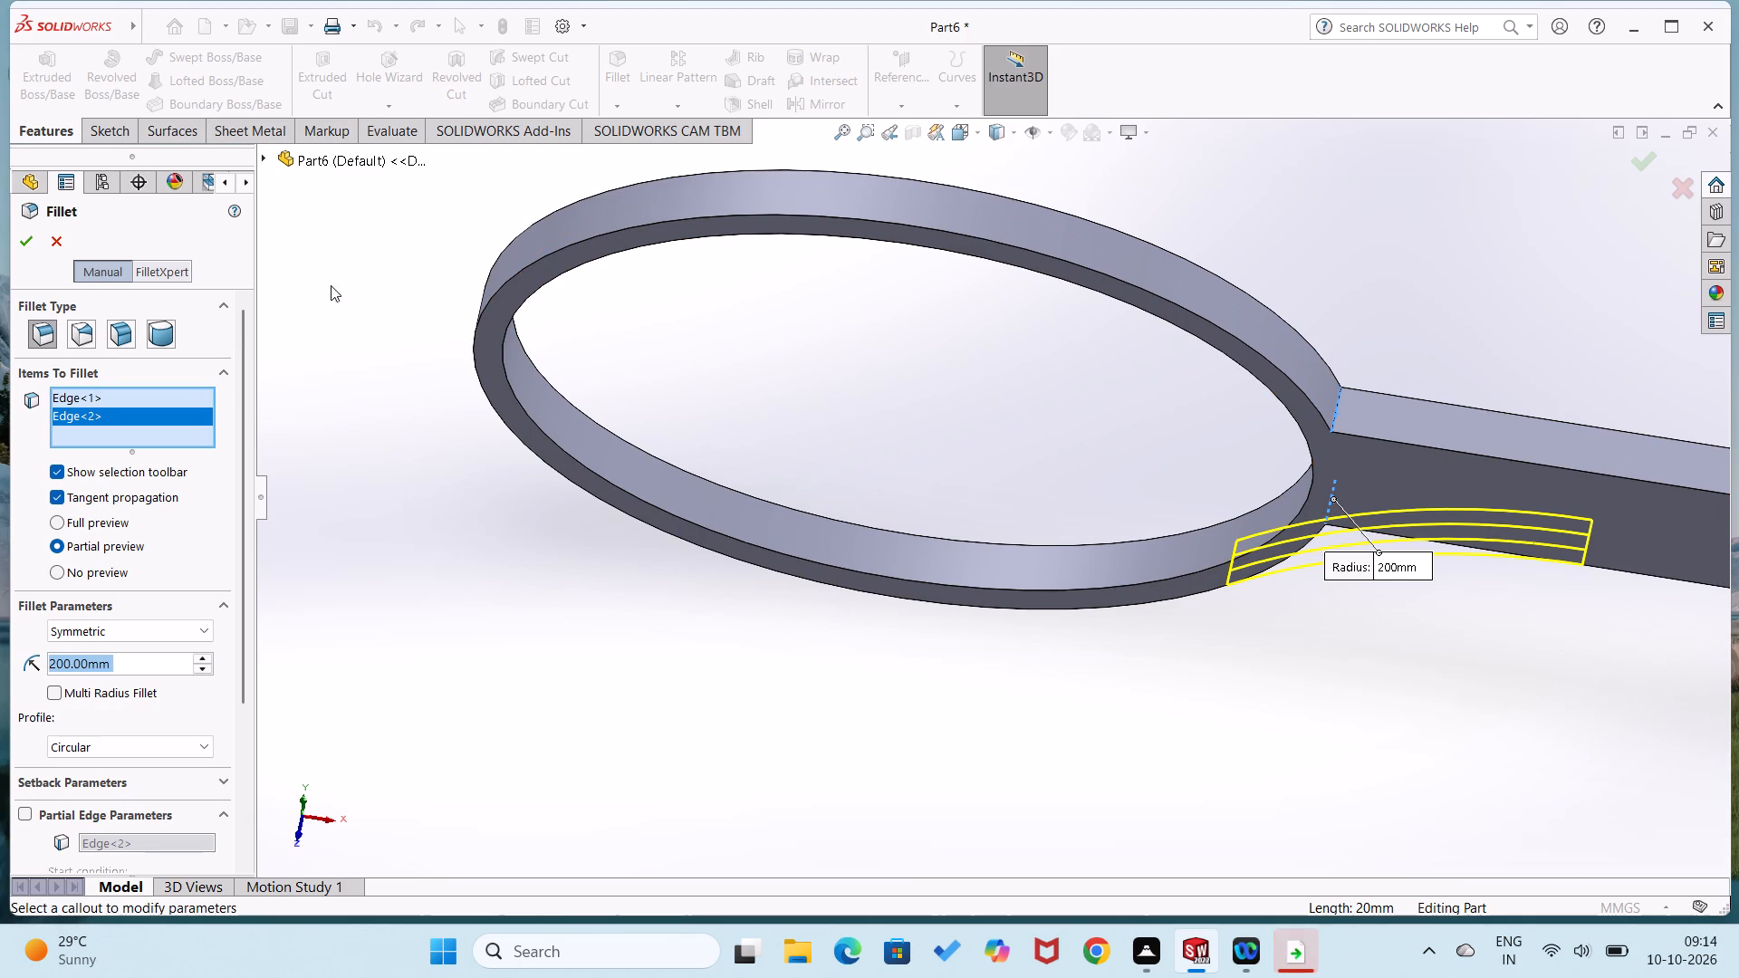
pyautogui.click(17, 244)
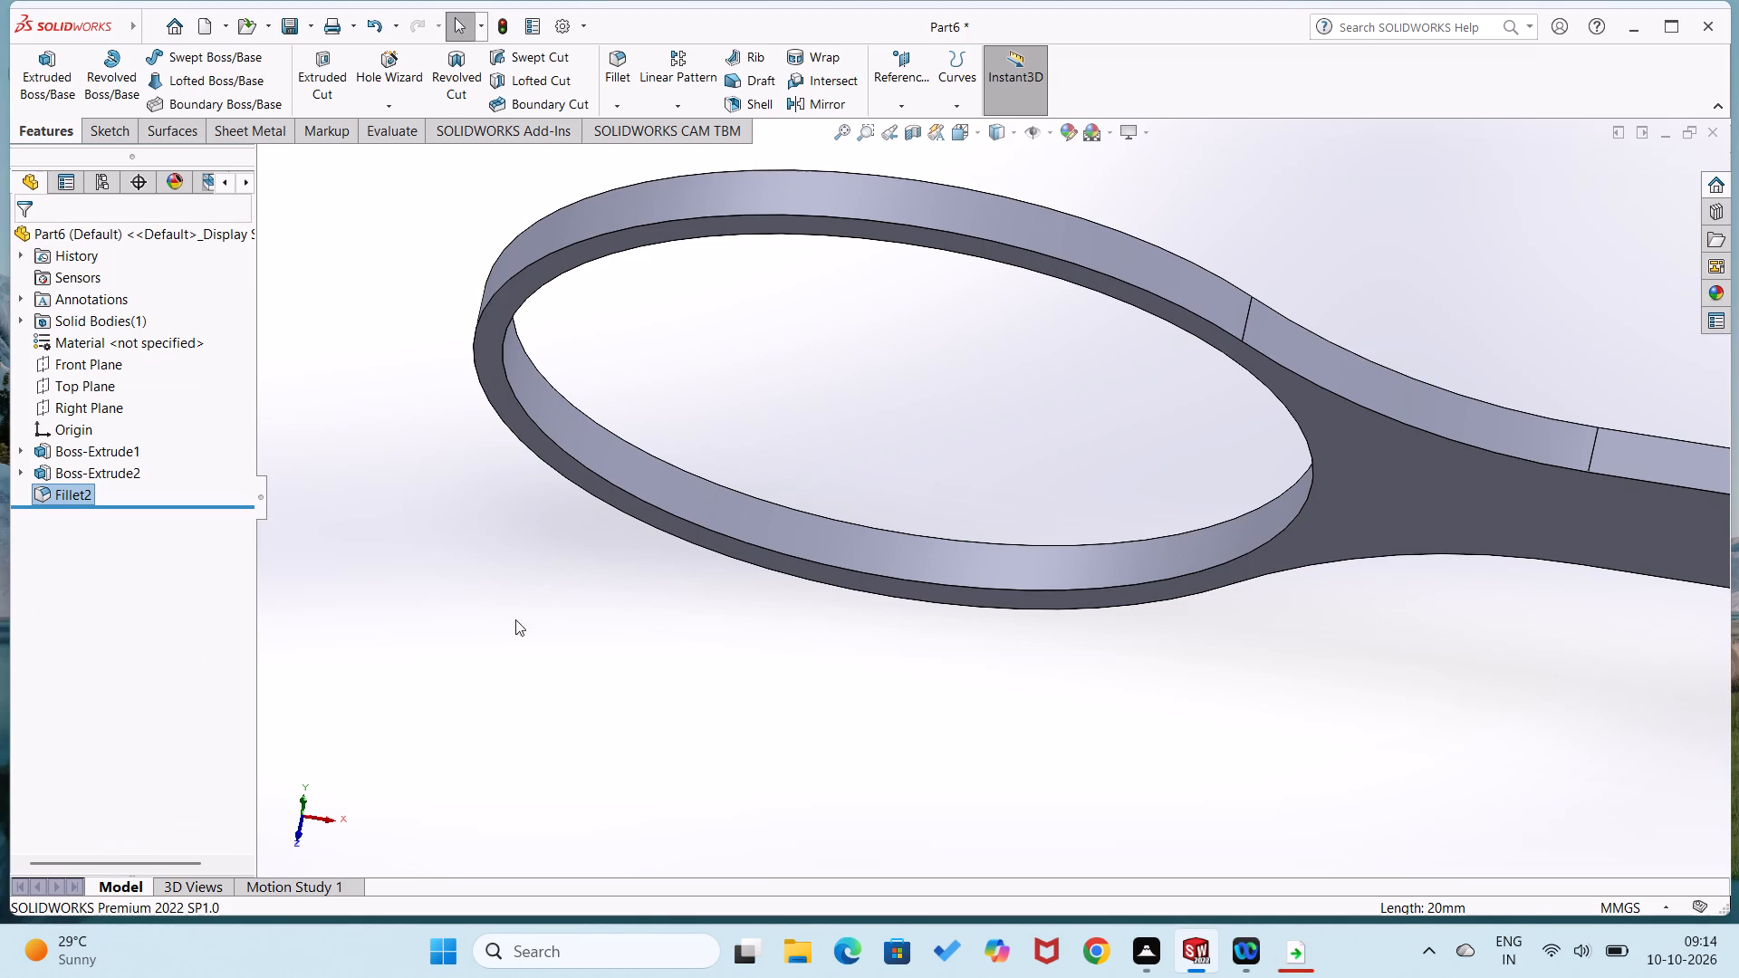
# Examine the filleted transition between ring and handle and the overall part shape from several angles.
pyautogui.moveTo(598, 716); pyautogui.dragTo(620, 598, button='middle')
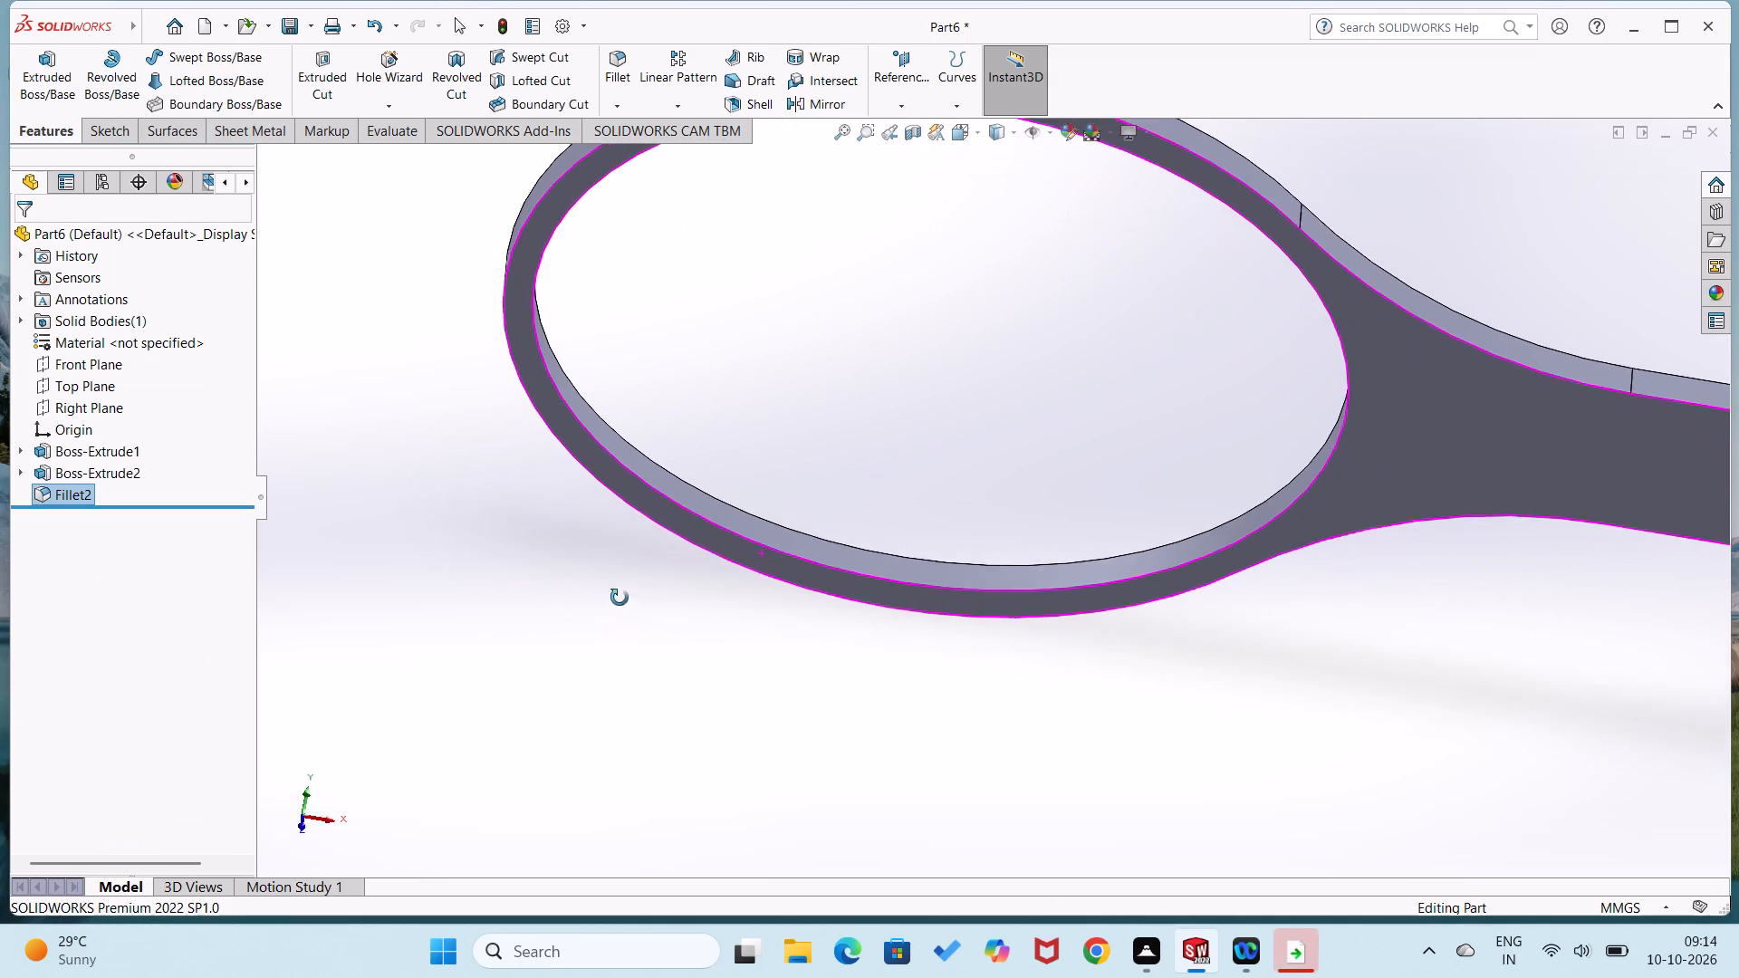
pyautogui.moveTo(620, 598); pyautogui.dragTo(639, 472, button='middle')
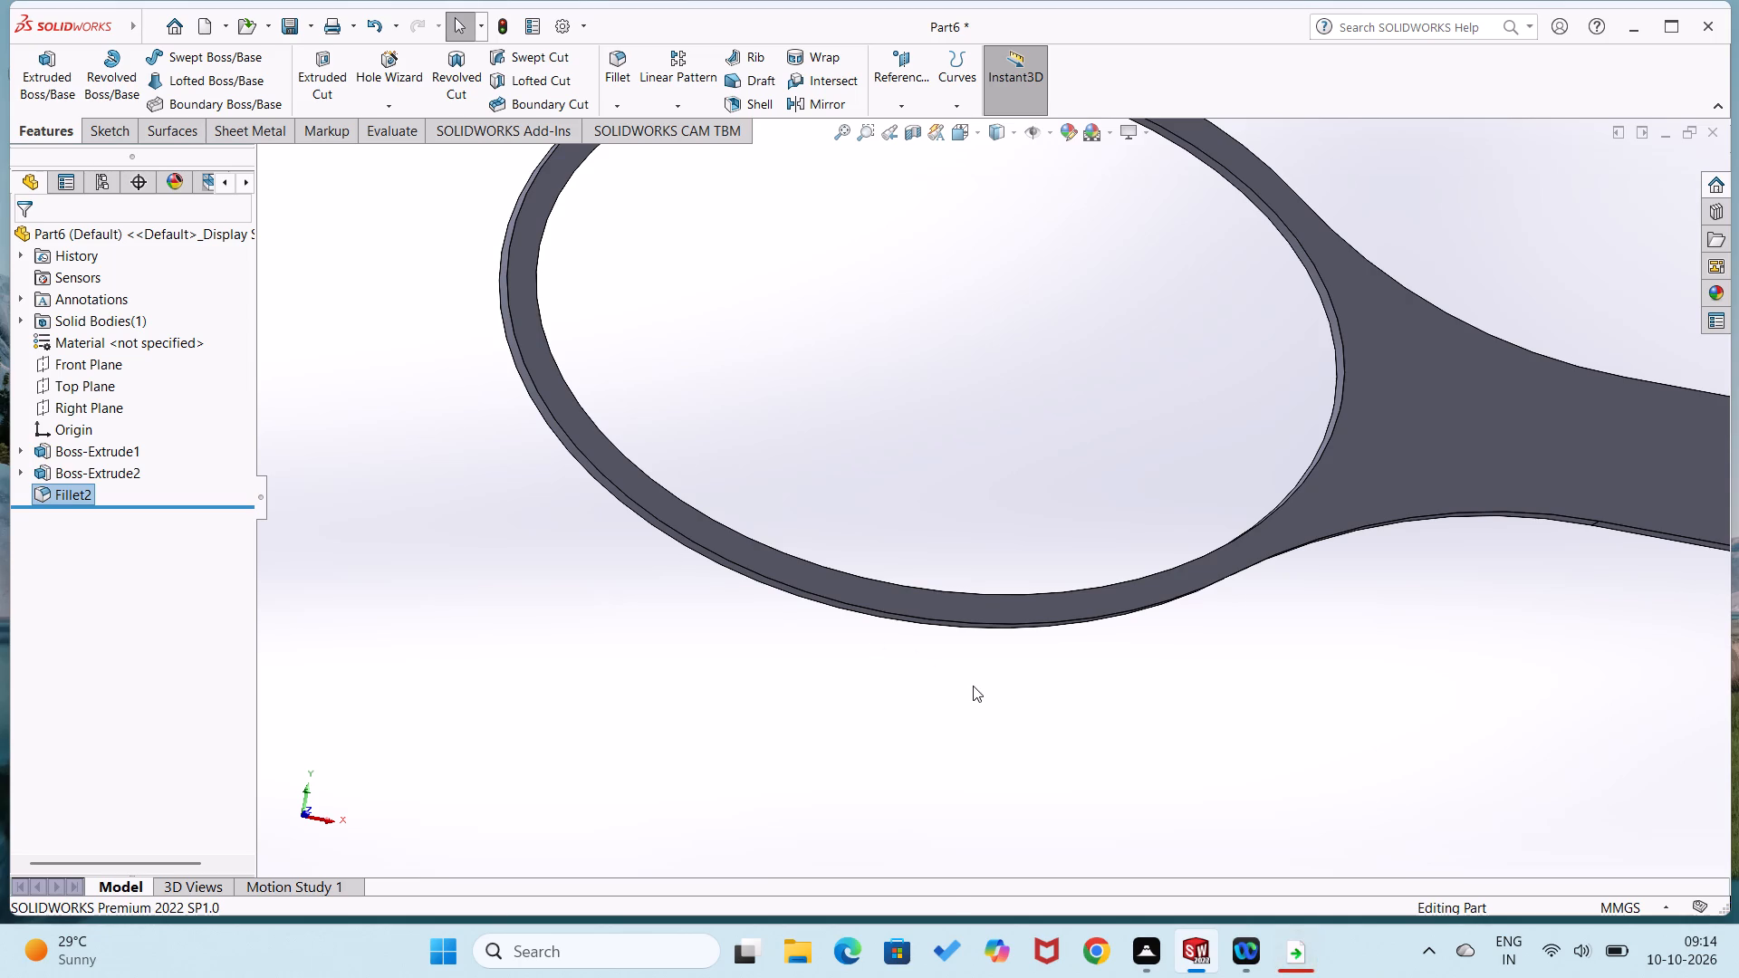
pyautogui.scroll(2, 1023, 647)
pyautogui.scroll(2, 1198, 626)
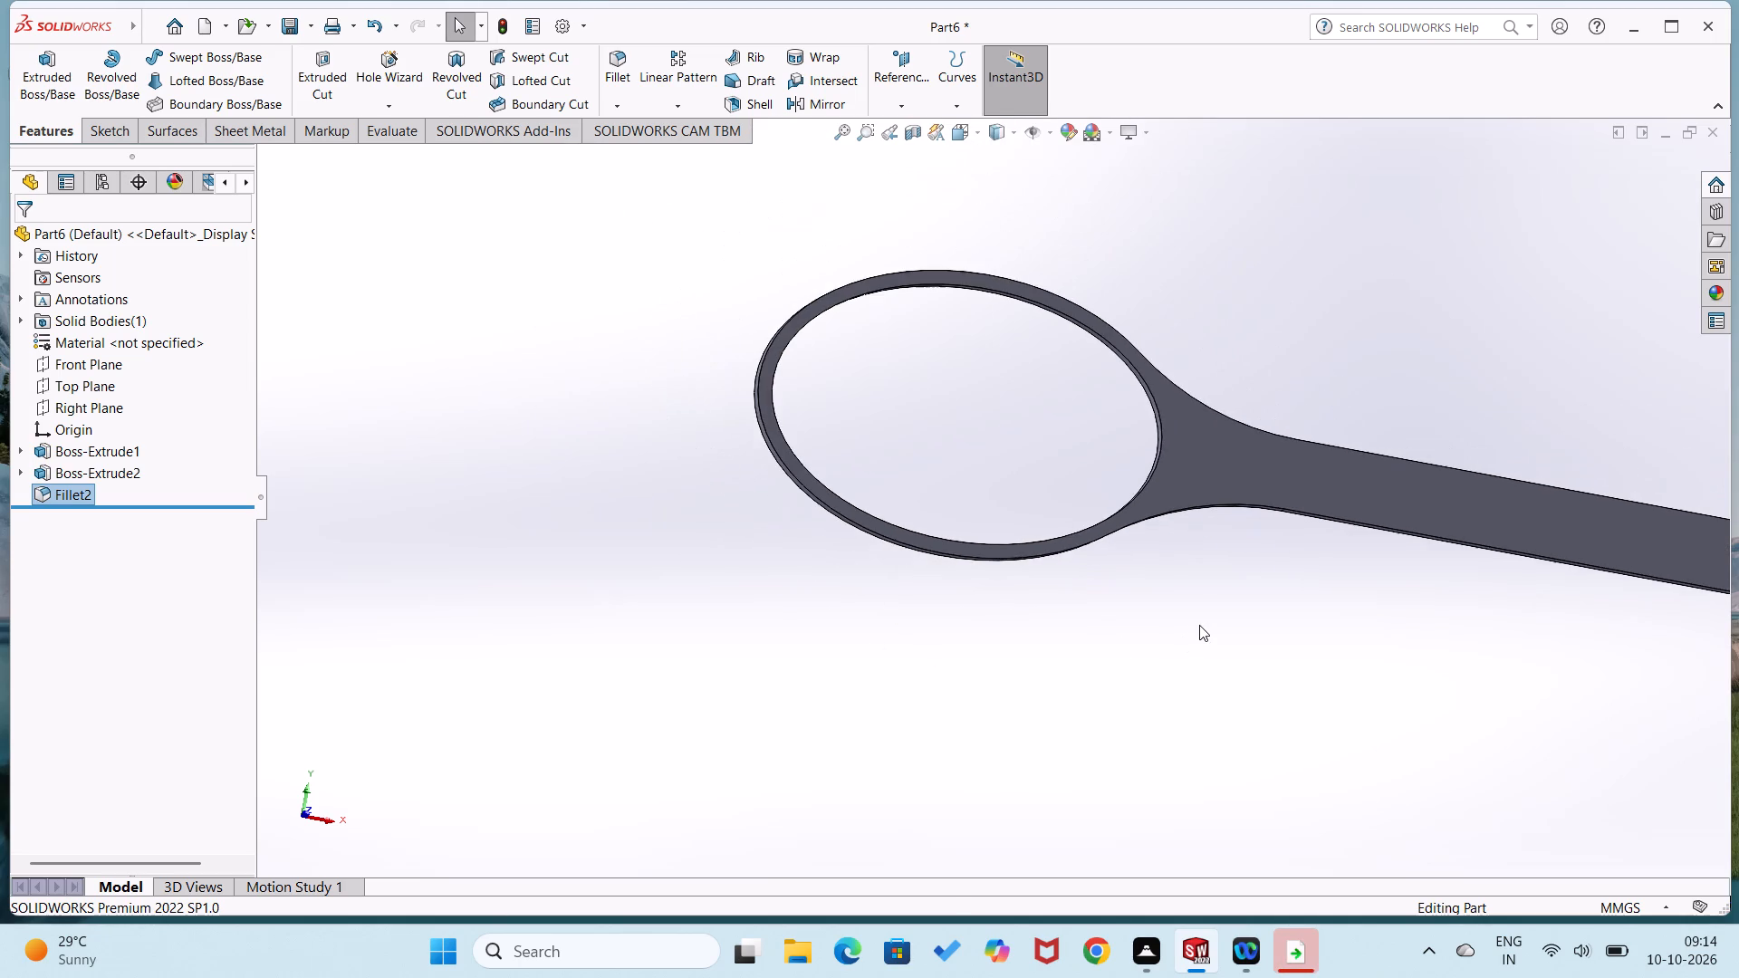
pyautogui.scroll(2, 1187, 628)
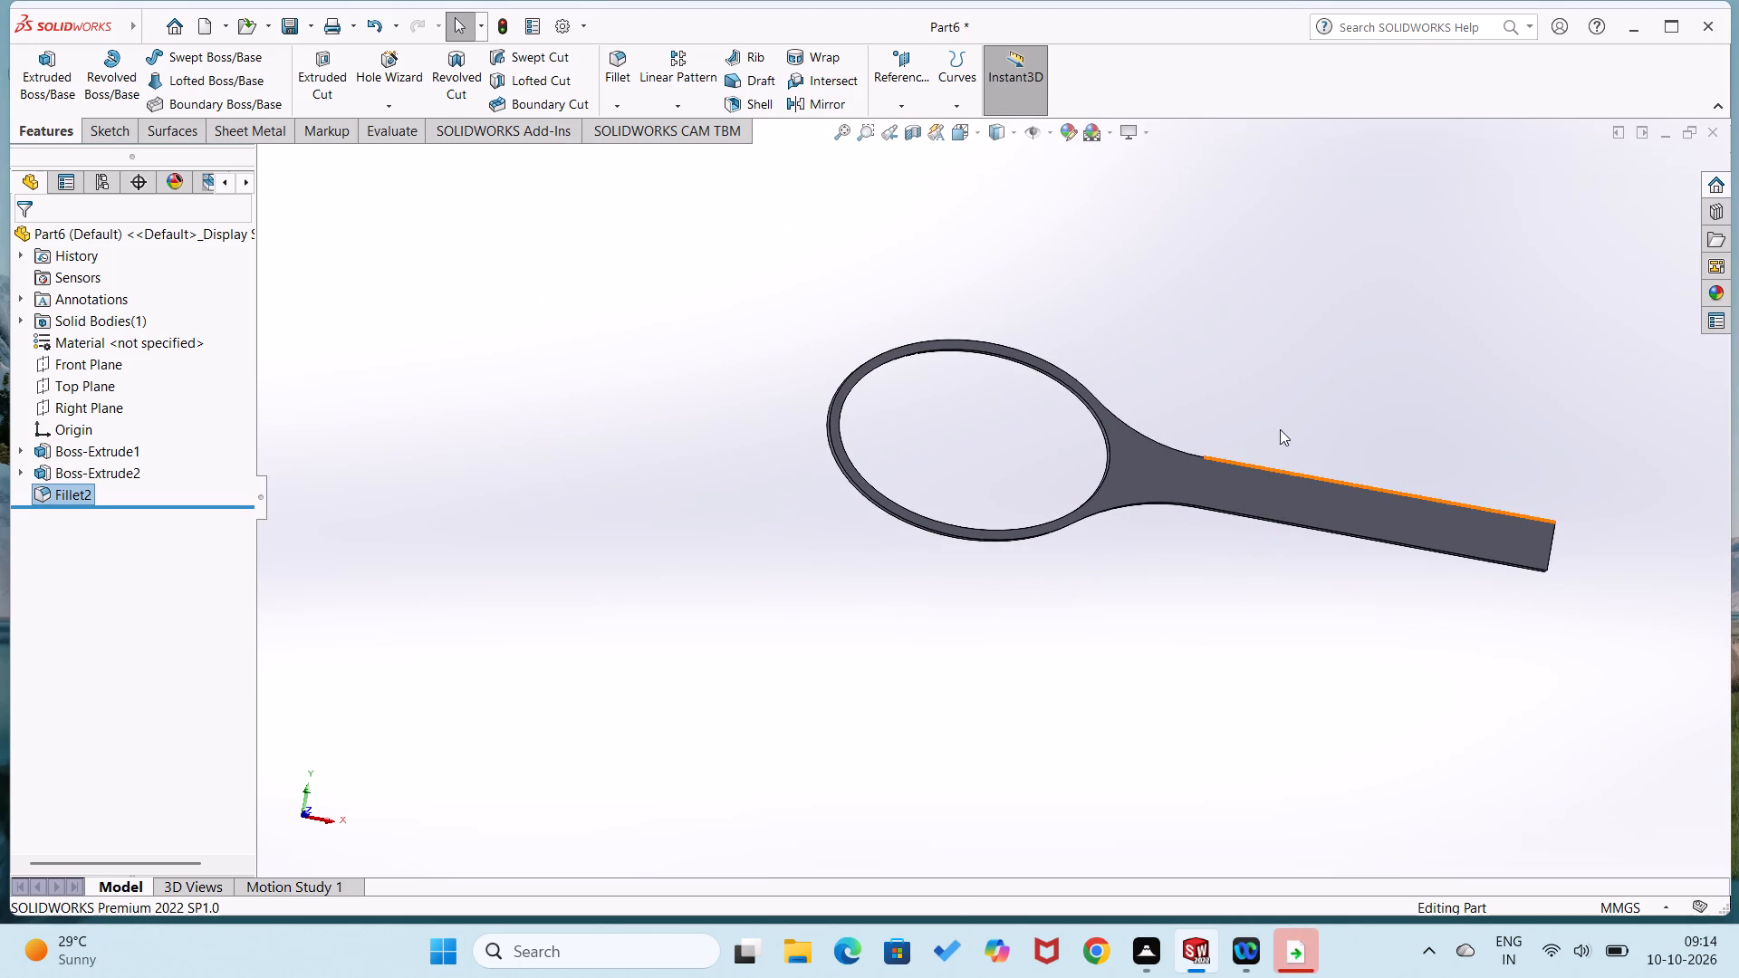
pyautogui.scroll(-3, 1277, 428)
pyautogui.moveTo(1196, 322); pyautogui.dragTo(1174, 418, button='right')
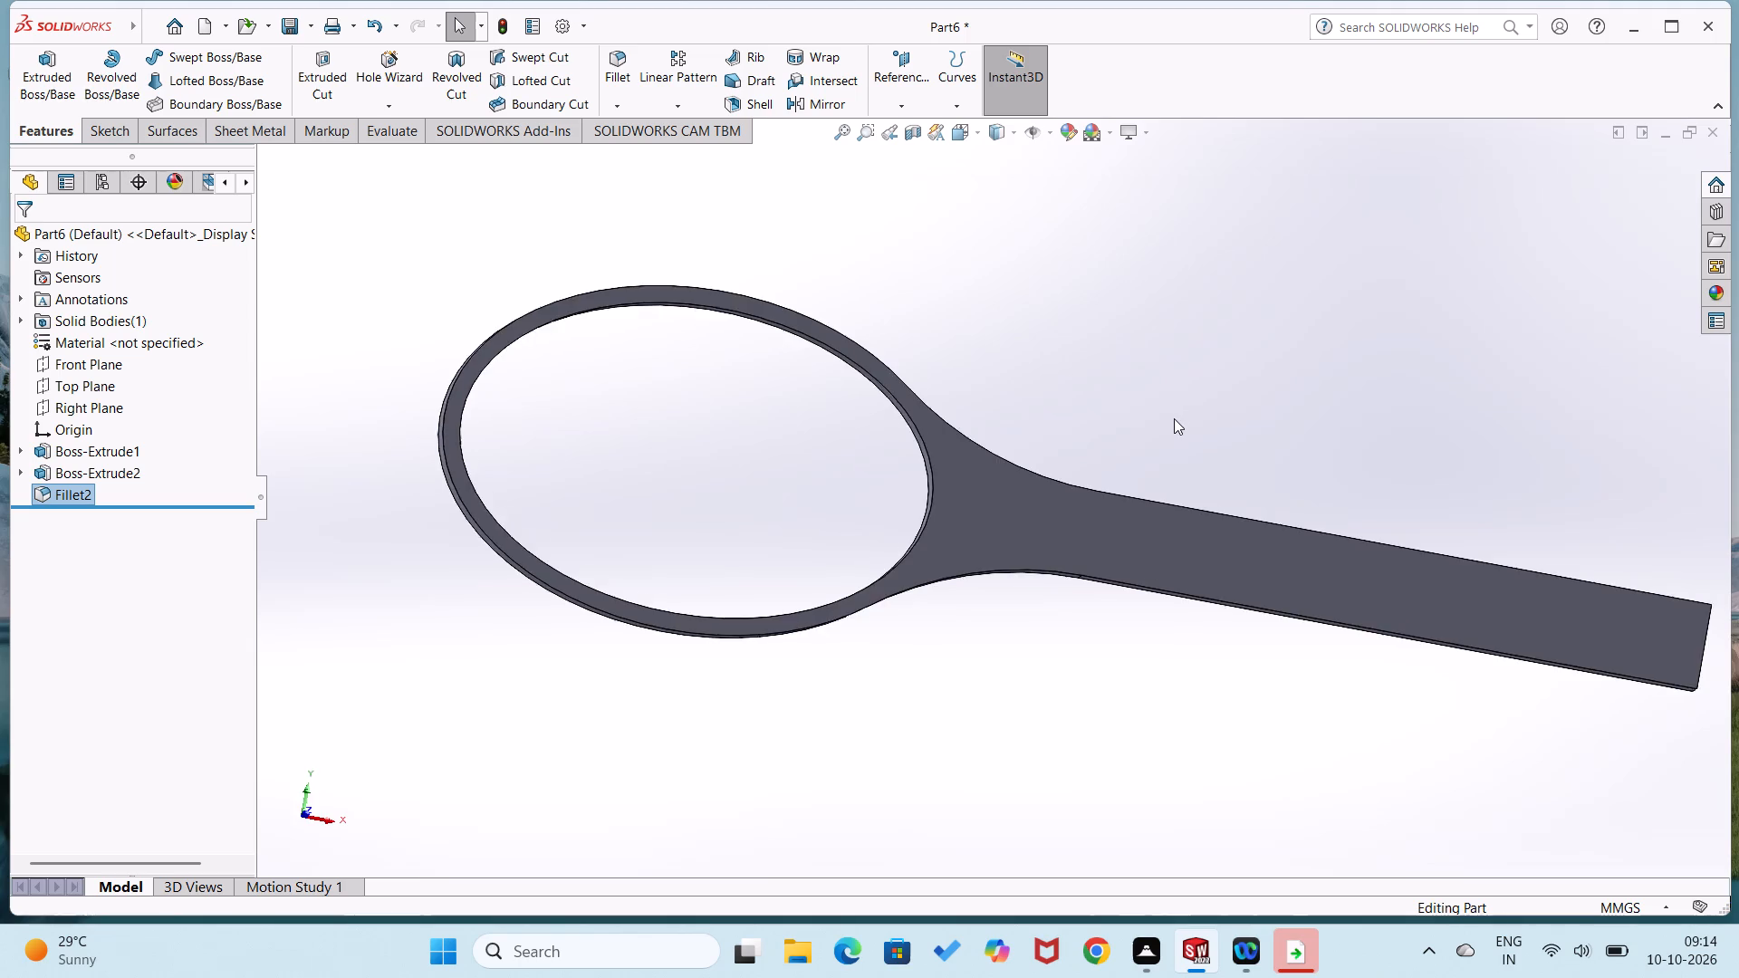
pyautogui.moveTo(998, 476); pyautogui.dragTo(1002, 561, button='middle')
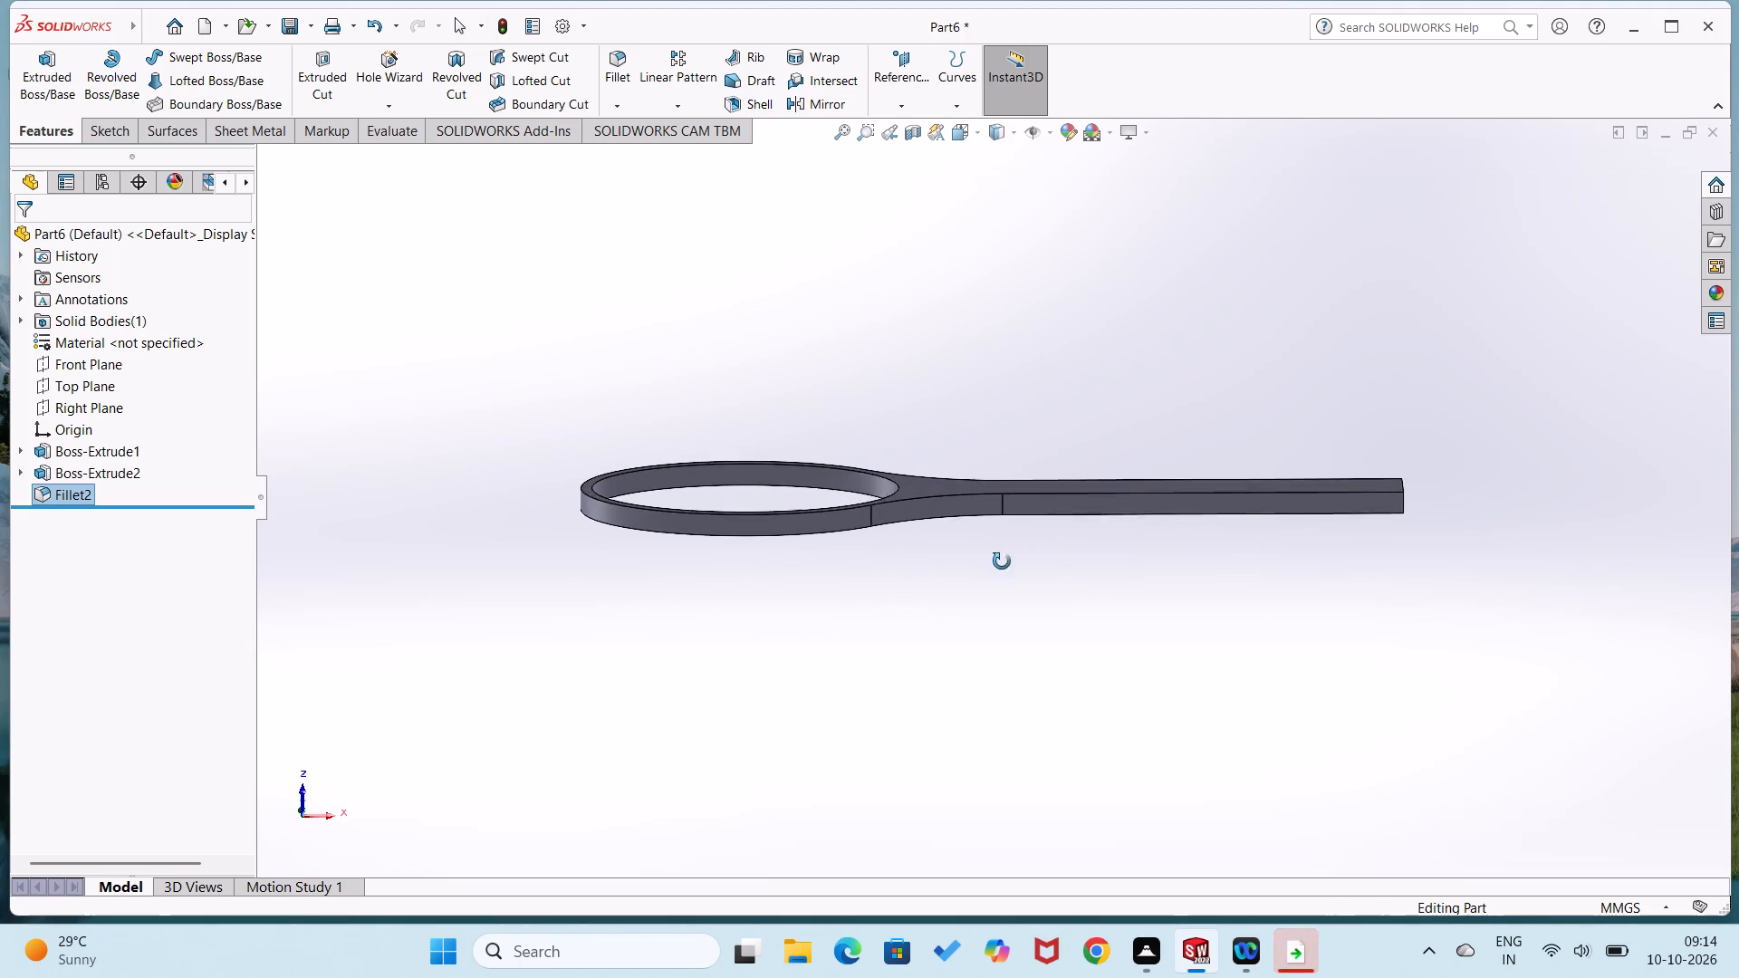
pyautogui.moveTo(1002, 561); pyautogui.dragTo(985, 700, button='middle')
pyautogui.scroll(-2, 889, 505)
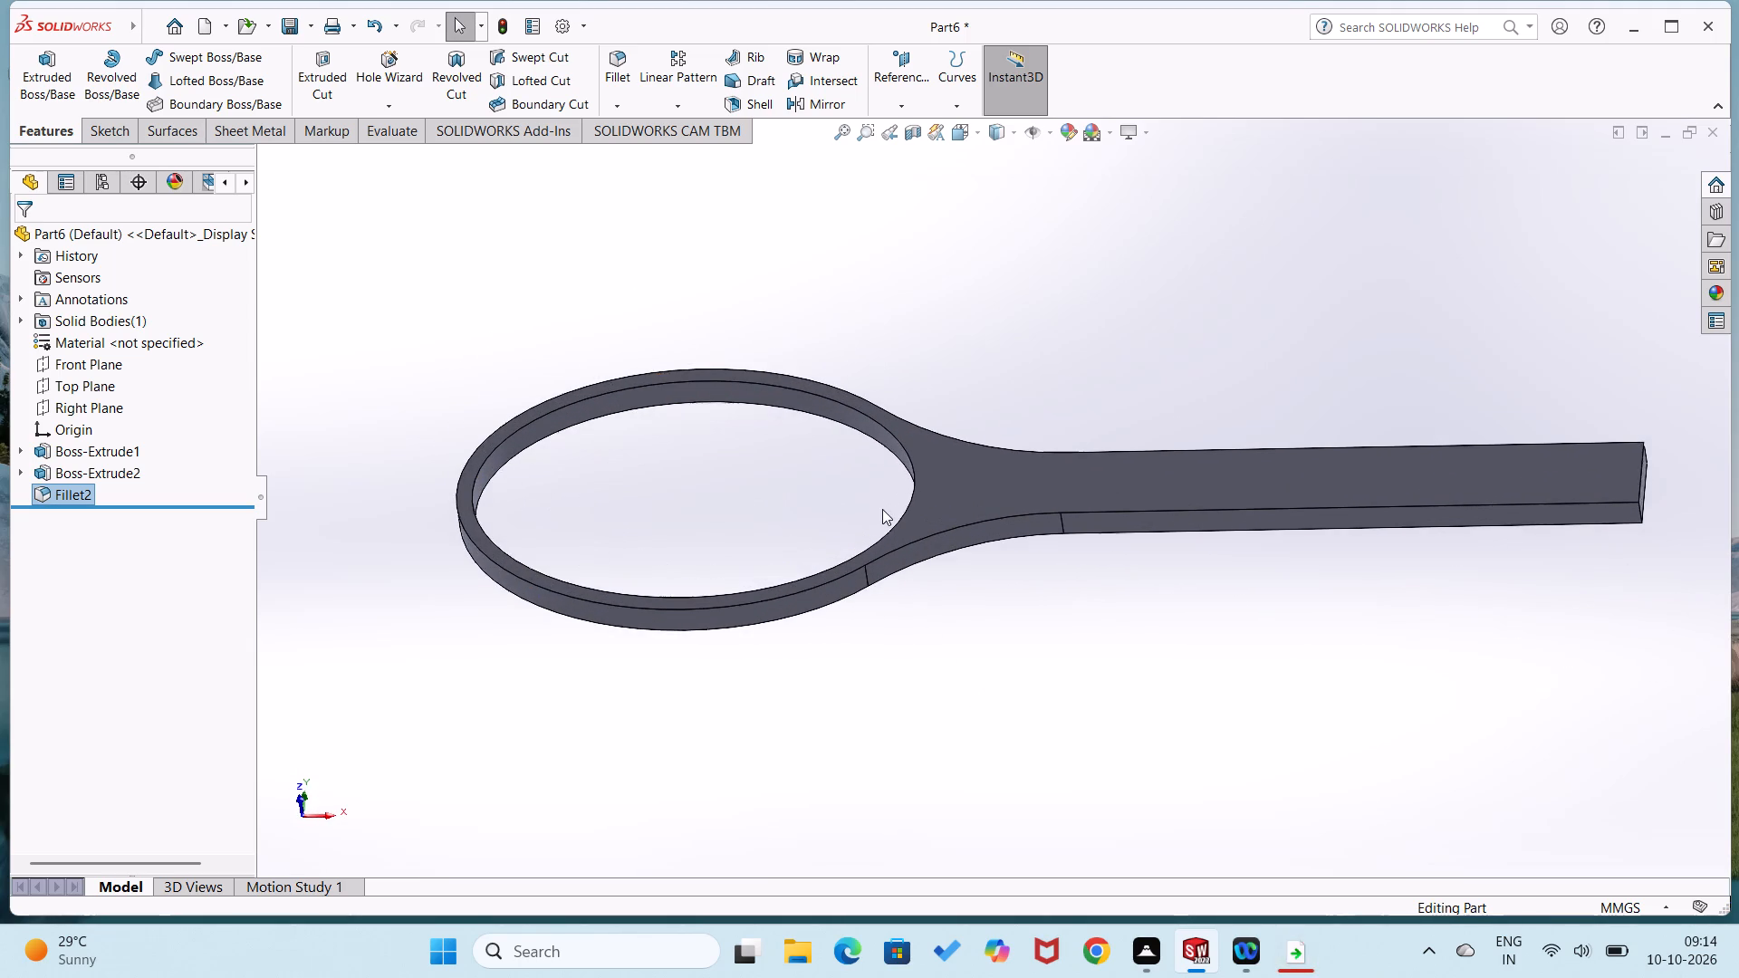
pyautogui.scroll(-2, 867, 530)
# Start a sketch on the part's top face and draw a vertical line about 9 mm long inward from the lower fillet's handle end.
pyautogui.rightClick(1013, 483)
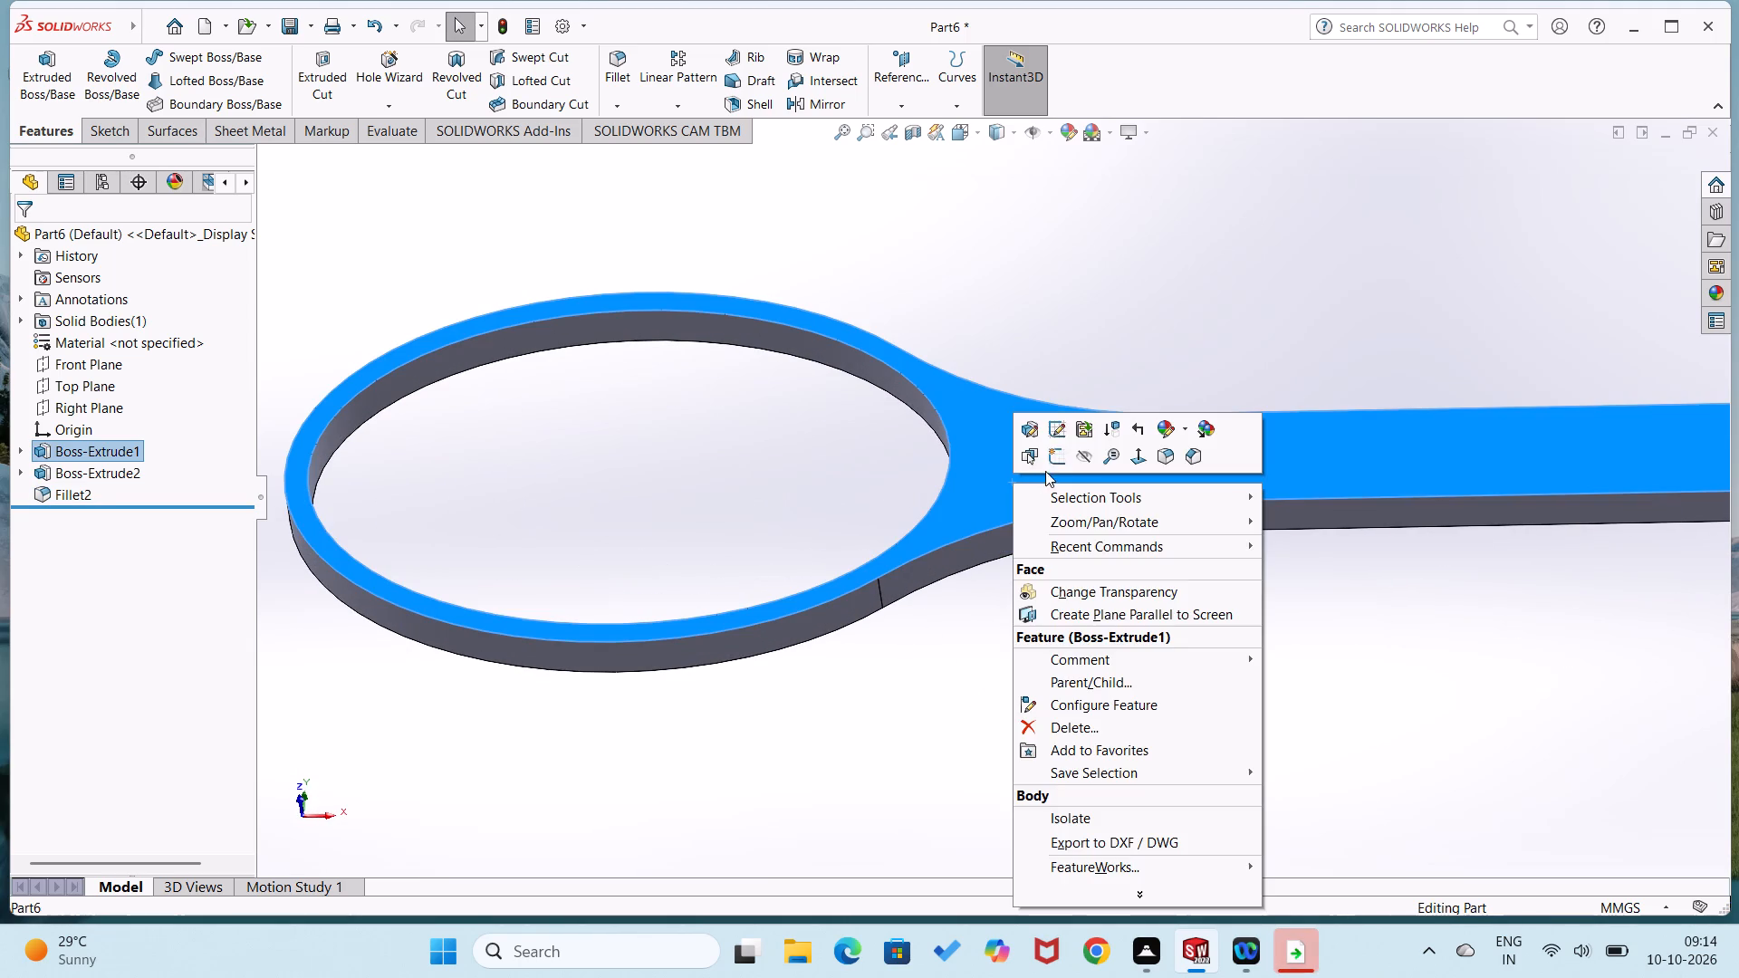
pyautogui.click(1055, 454)
pyautogui.scroll(-3, 948, 561)
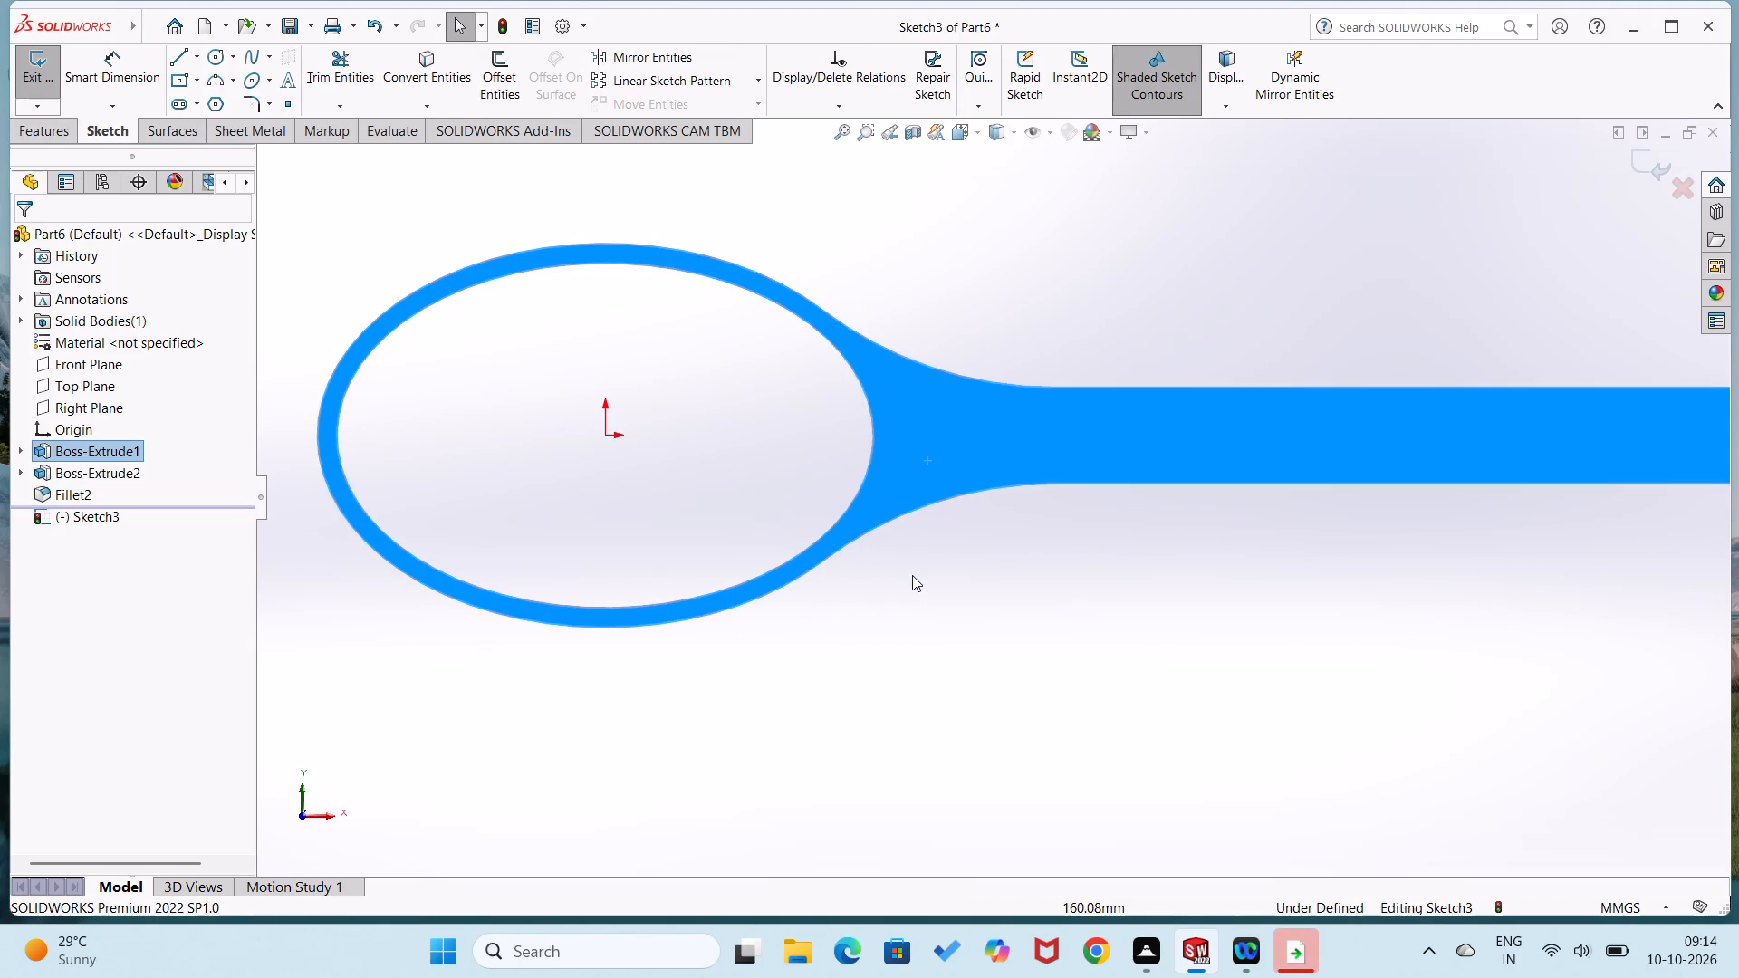
pyautogui.moveTo(912, 575); pyautogui.dragTo(891, 523, button='middle')
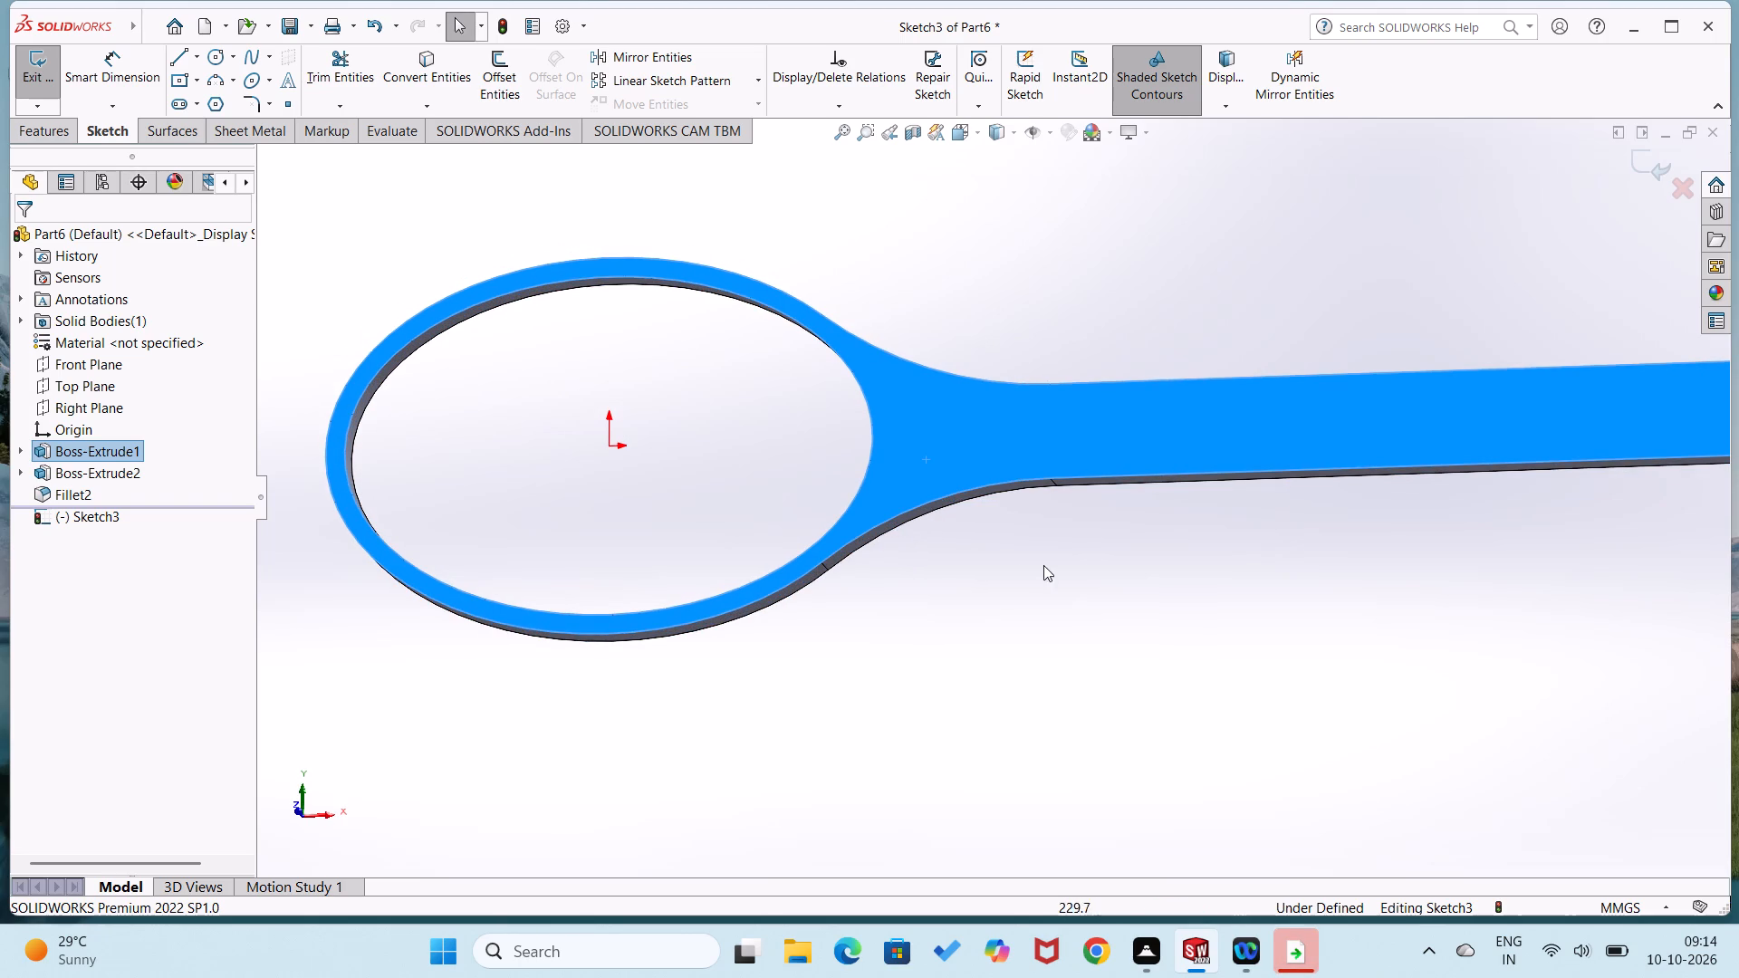
pyautogui.moveTo(1046, 564); pyautogui.dragTo(960, 590, button='right')
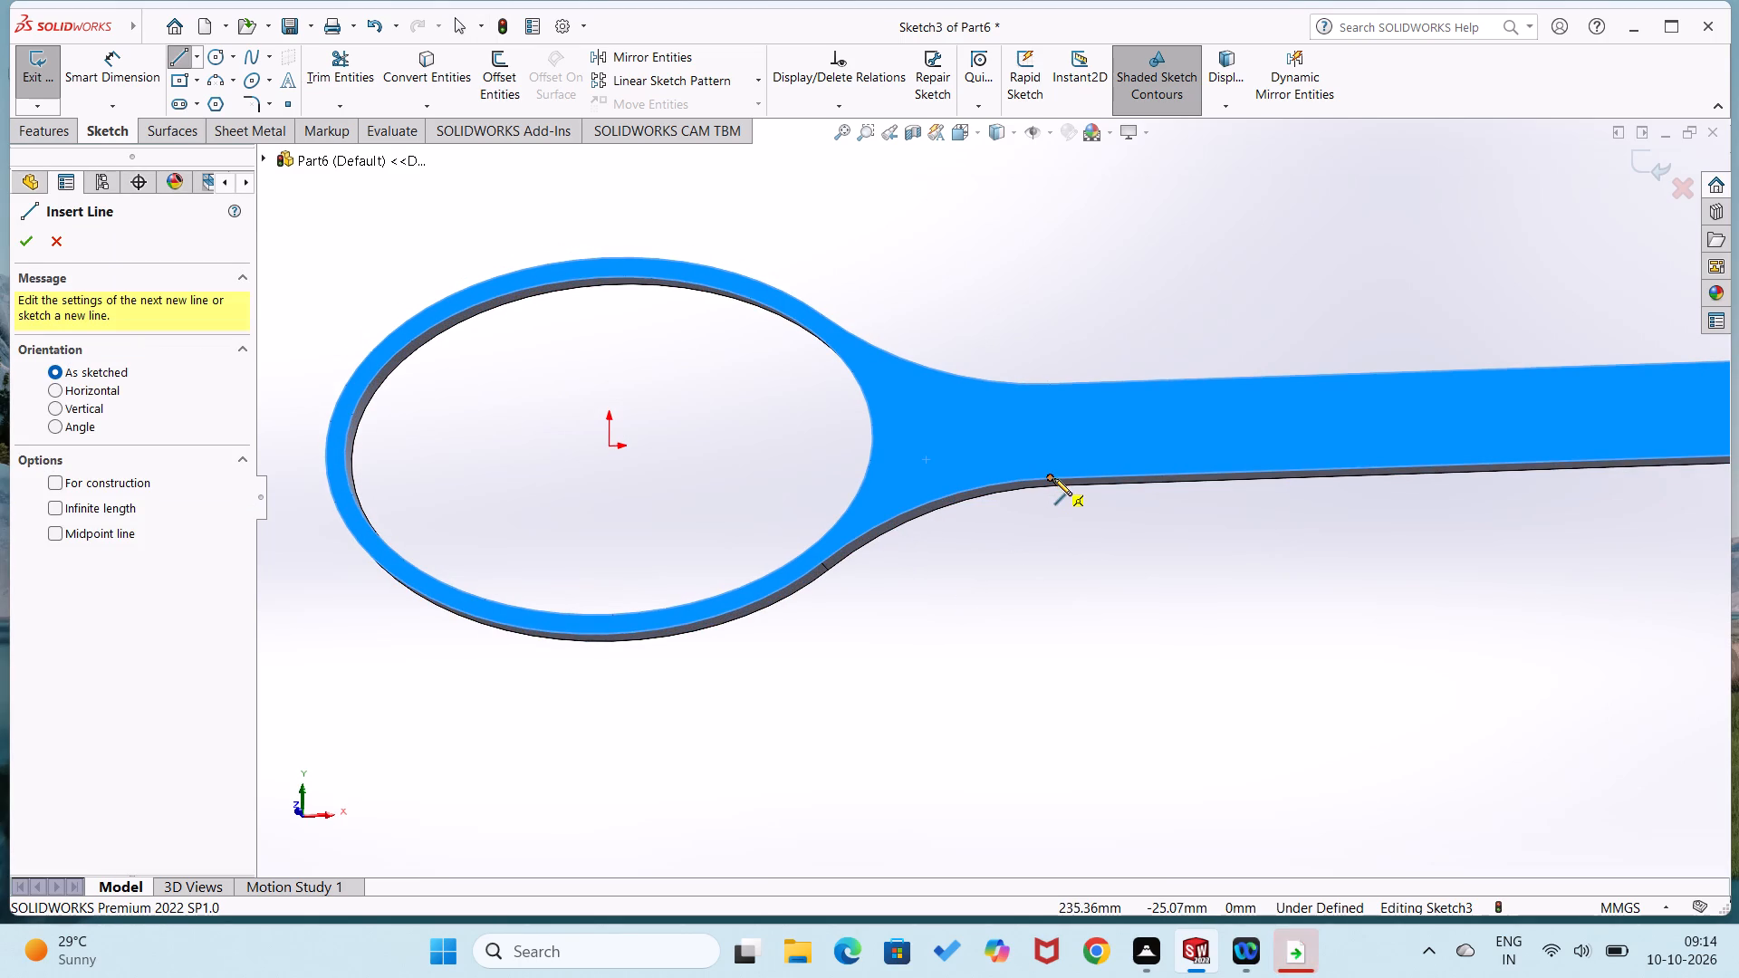
pyautogui.click(1055, 478)
pyautogui.click(1052, 461)
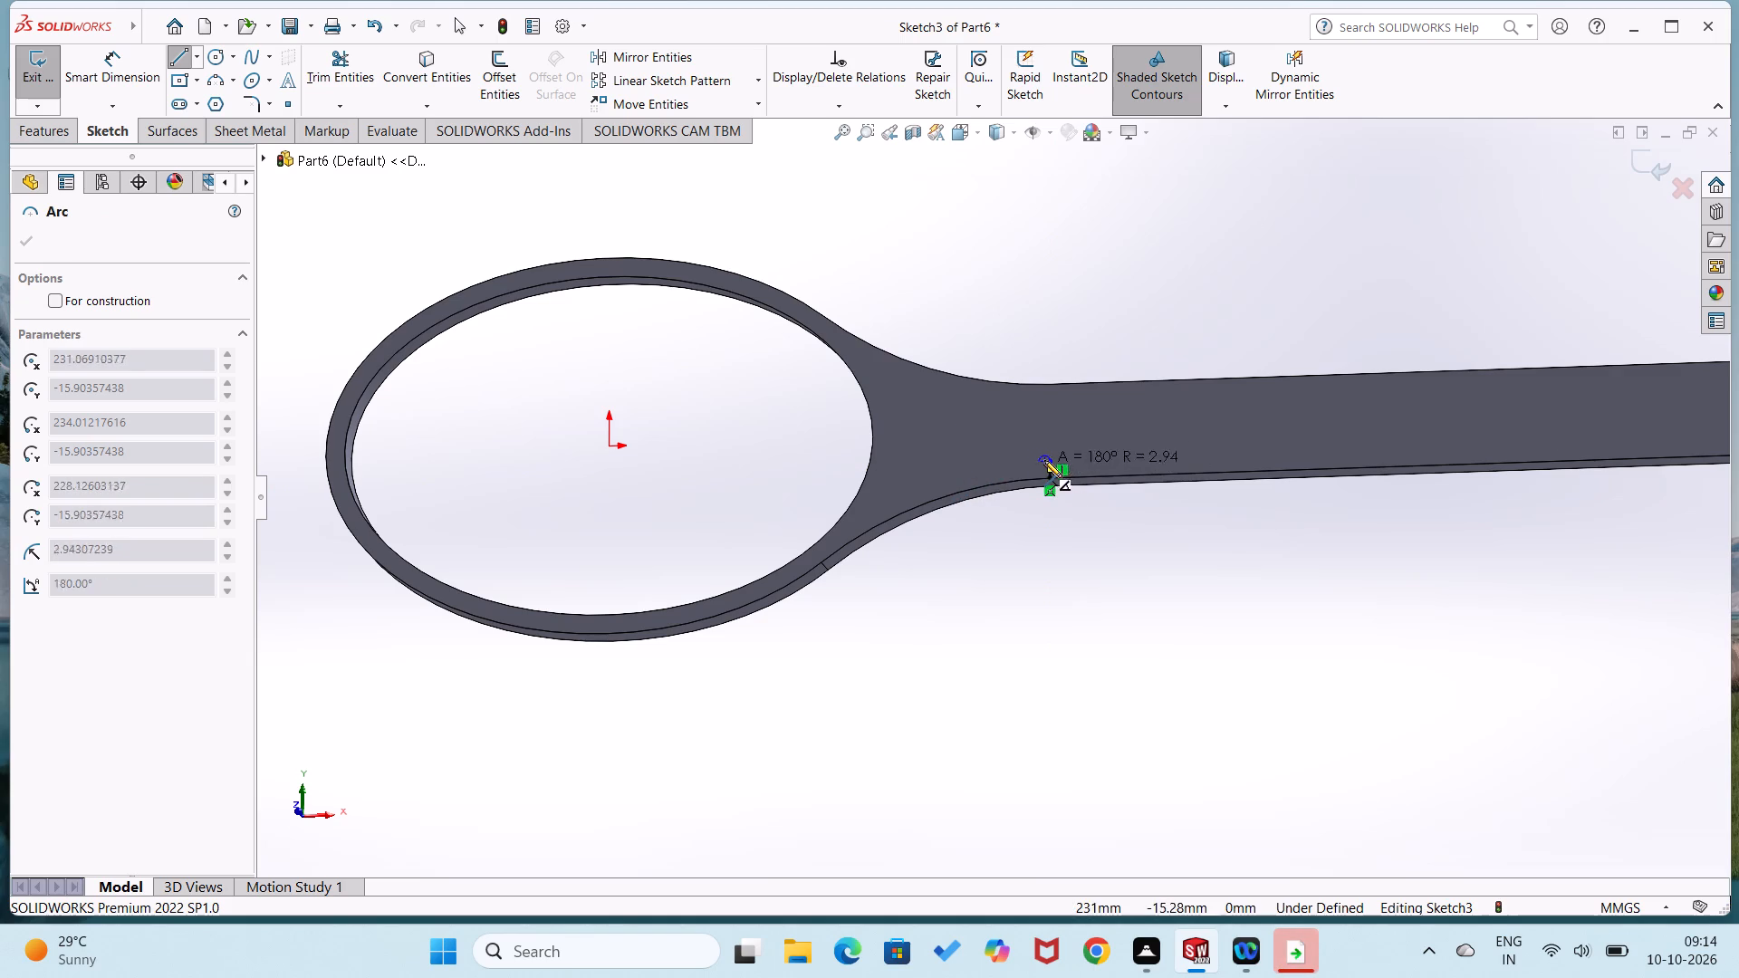
pyautogui.scroll(-3, 1051, 467)
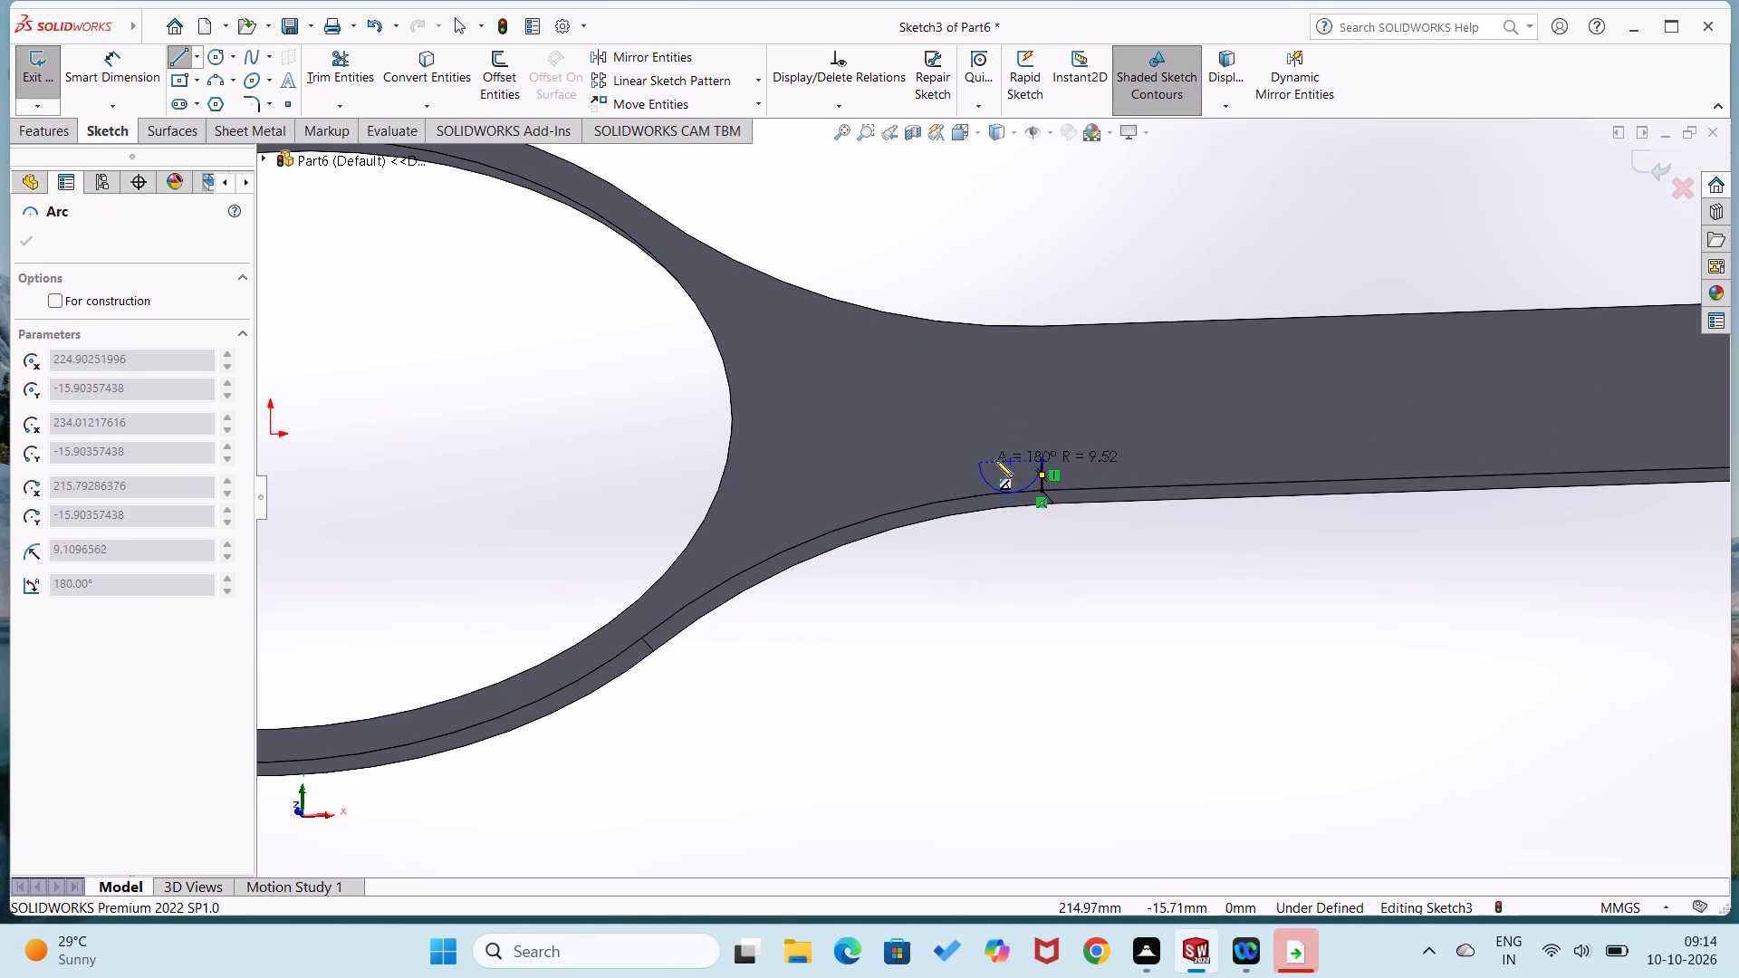
pyautogui.moveTo(1058, 475); pyautogui.dragTo(927, 584, button='right')
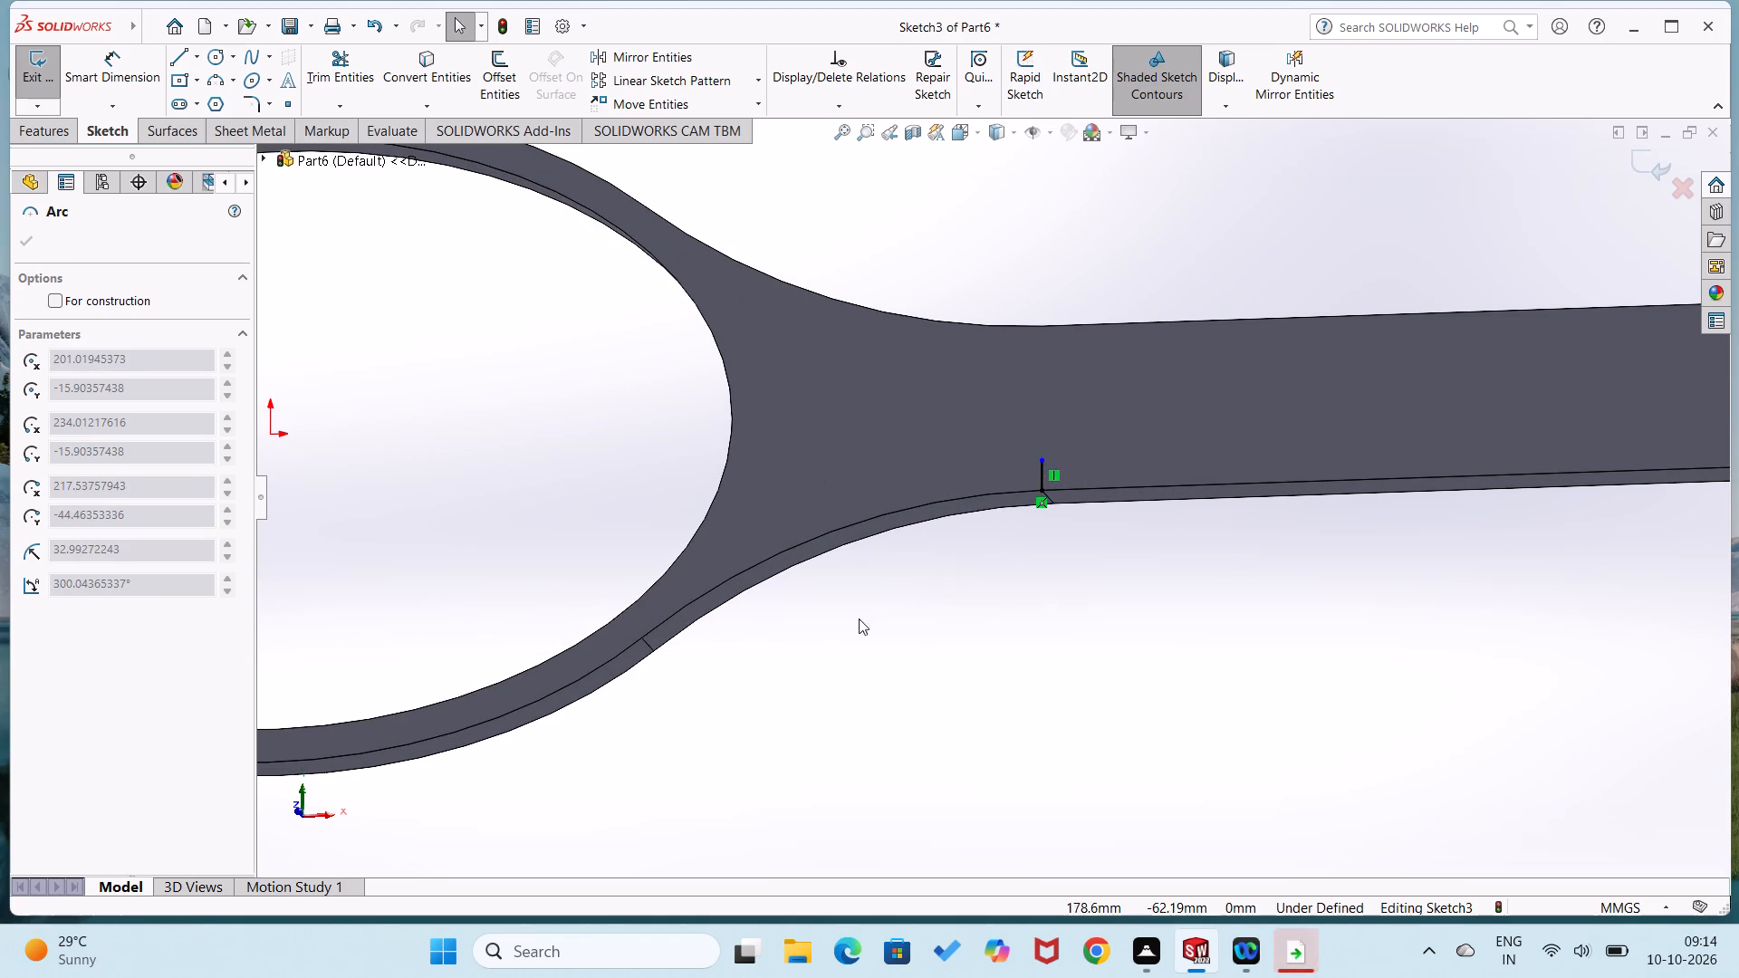
# Draw a slanted line about 6 mm long inward from the lower fillet's ring end and join it to the vertical line with an arc.
pyautogui.moveTo(830, 647); pyautogui.dragTo(679, 709, button='right')
pyautogui.click(642, 638)
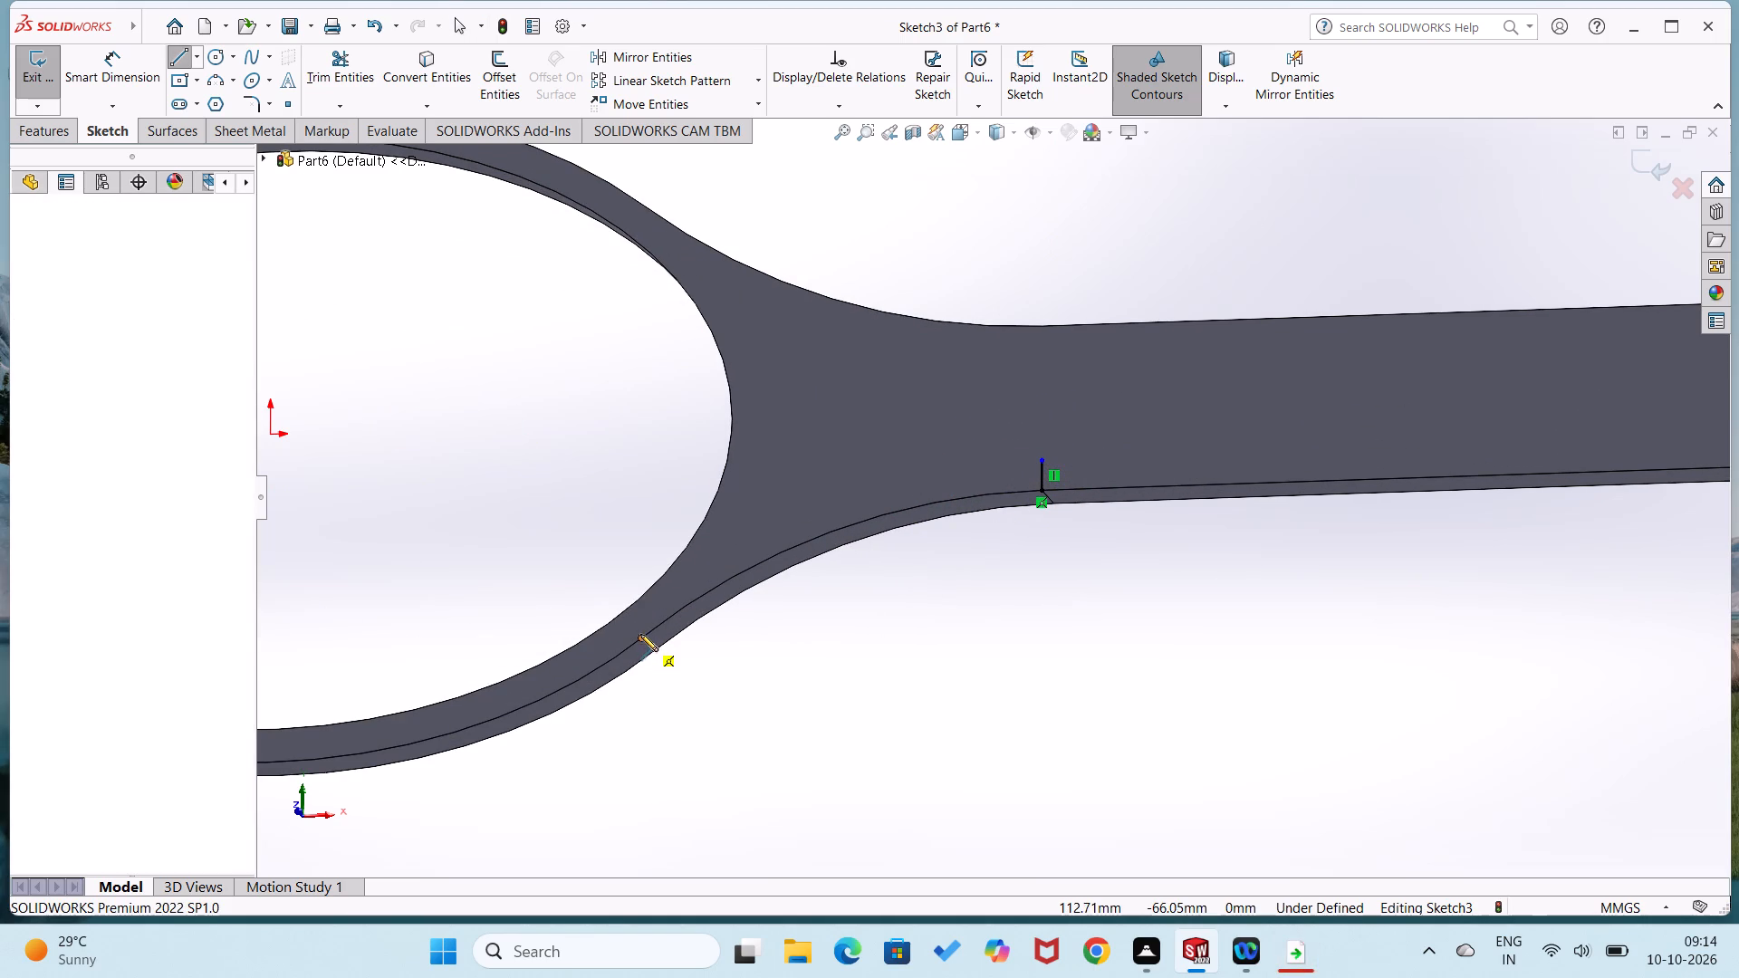
pyautogui.click(634, 622)
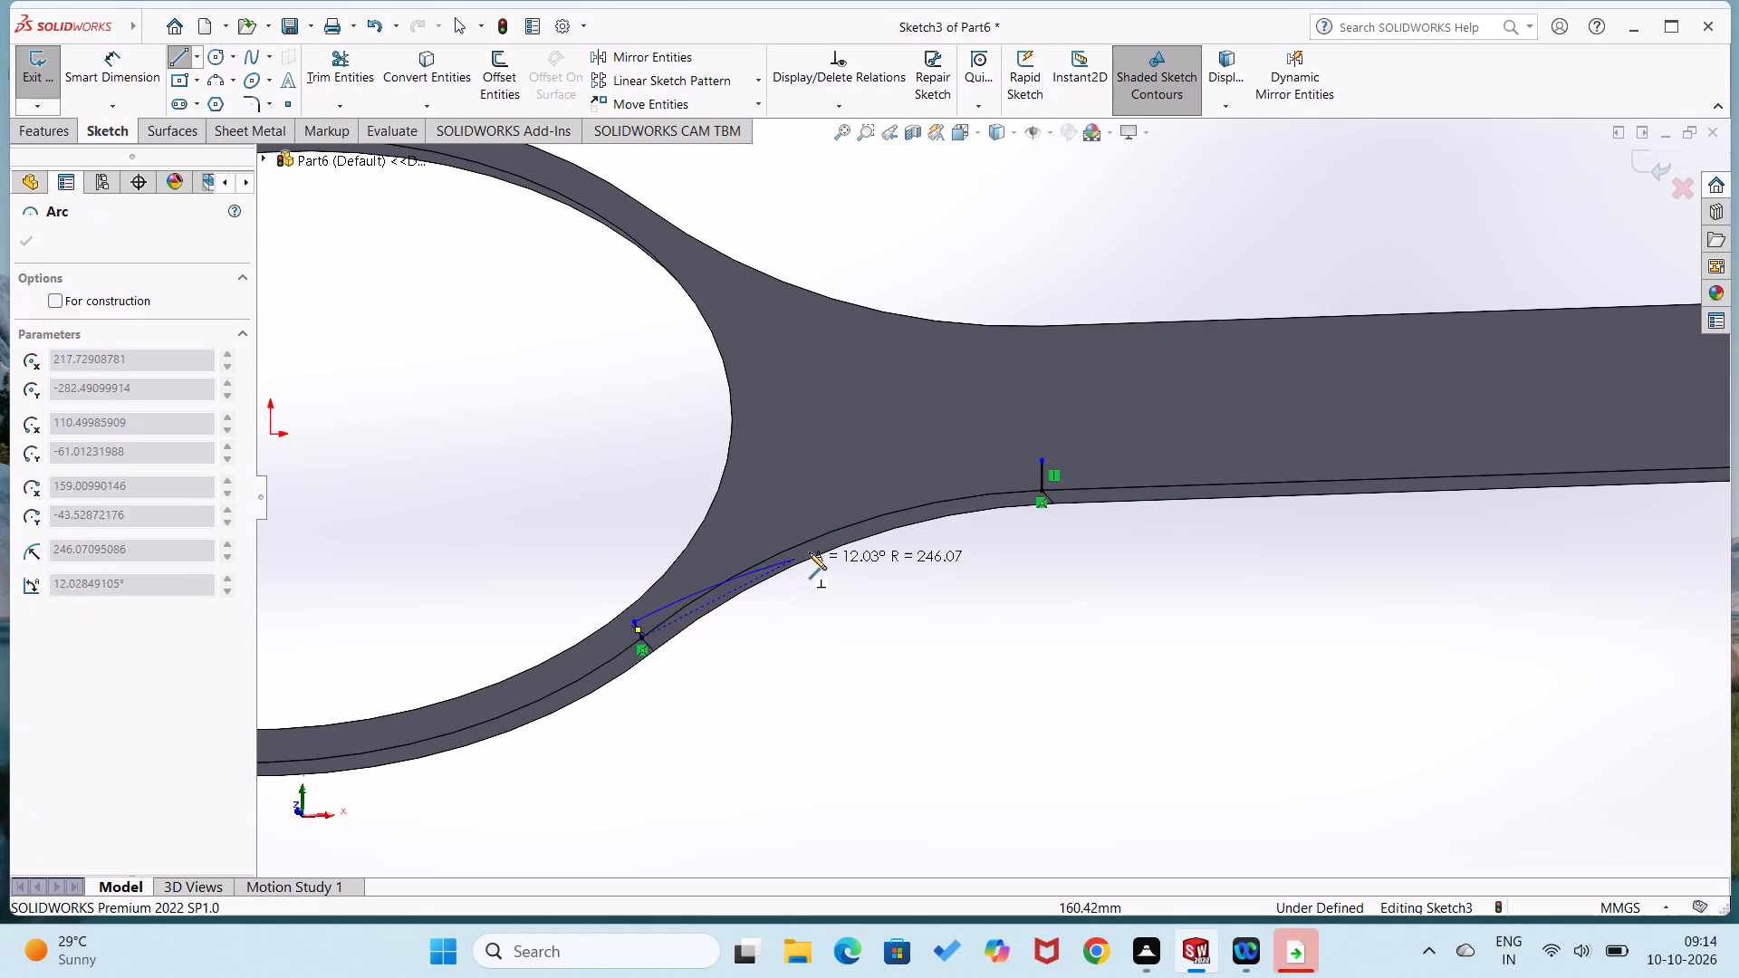
pyautogui.click(1045, 457)
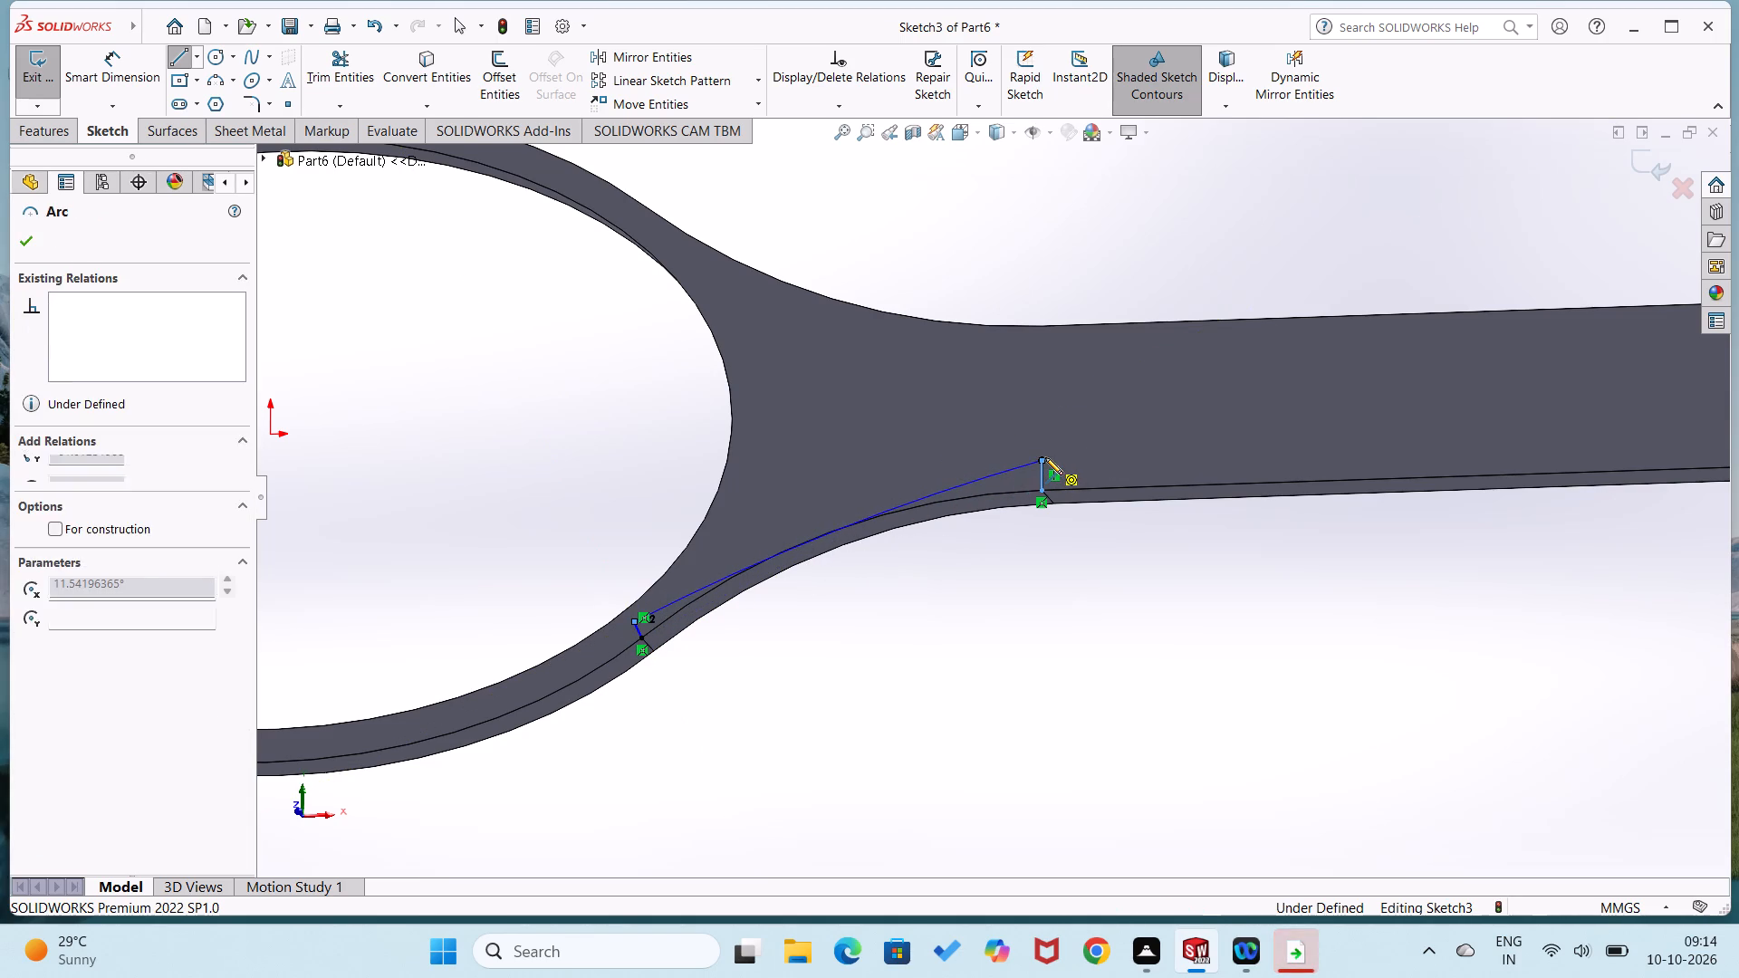
# Dimension the short vertical line at the handle end of the fillet to 10 mm.
pyautogui.moveTo(871, 701); pyautogui.dragTo(890, 537, button='right')
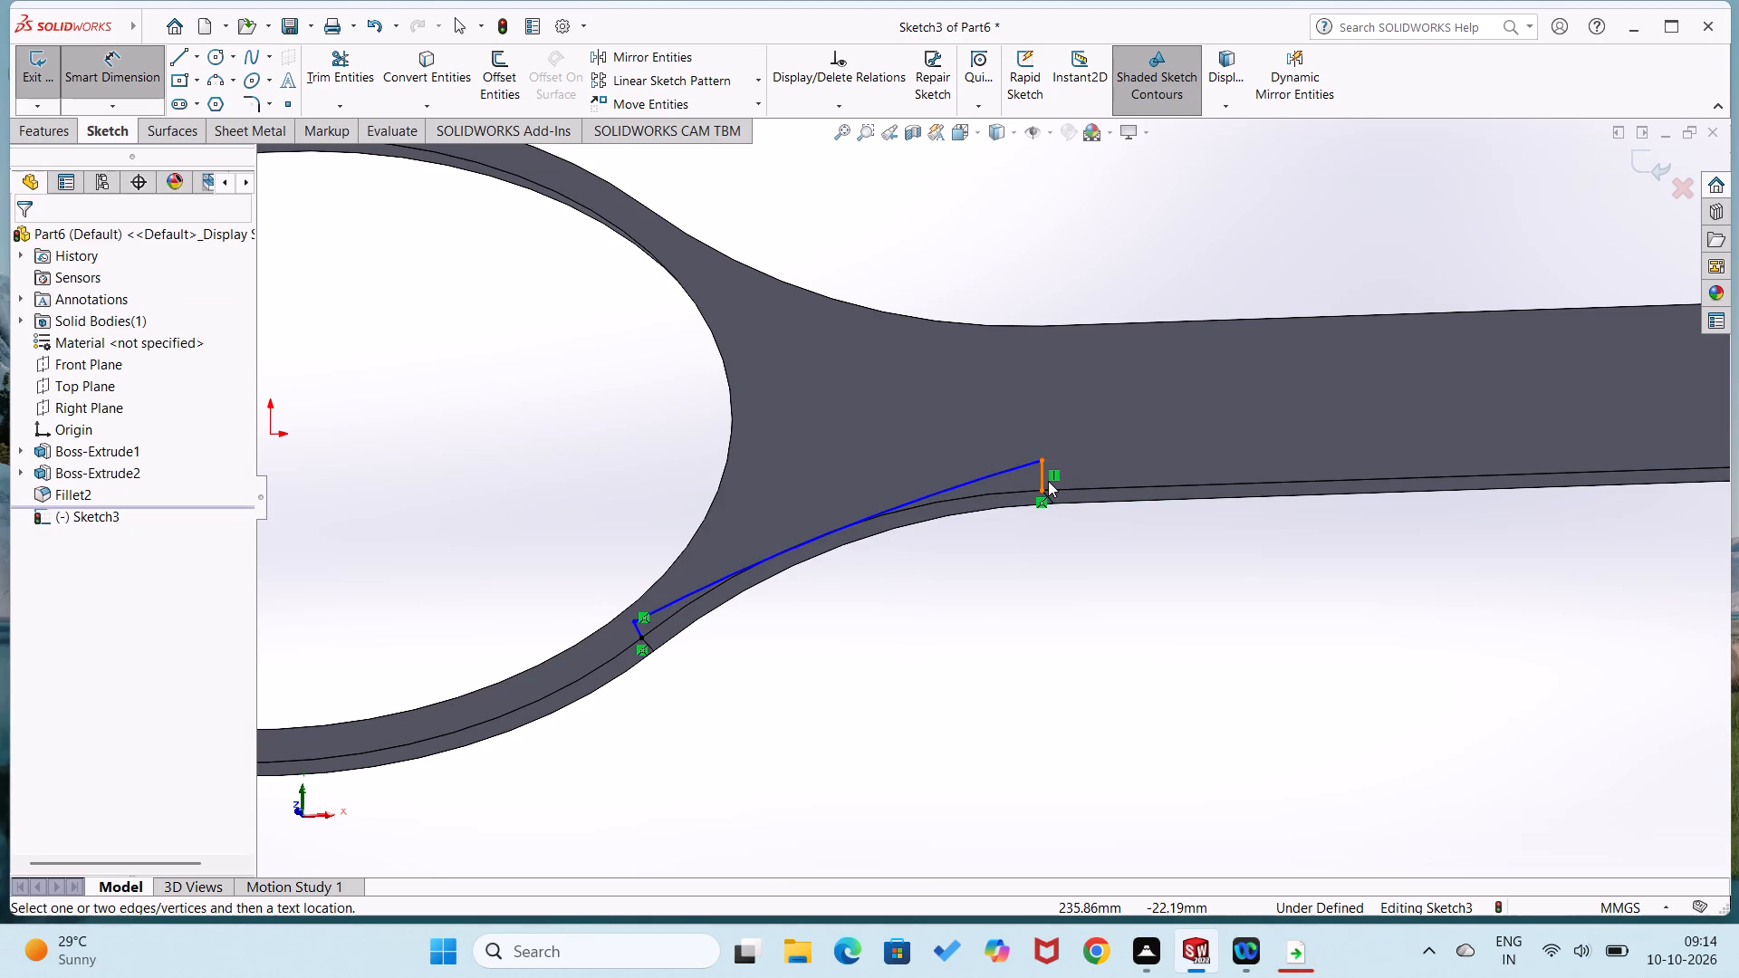
pyautogui.click(1038, 478)
pyautogui.click(1091, 460)
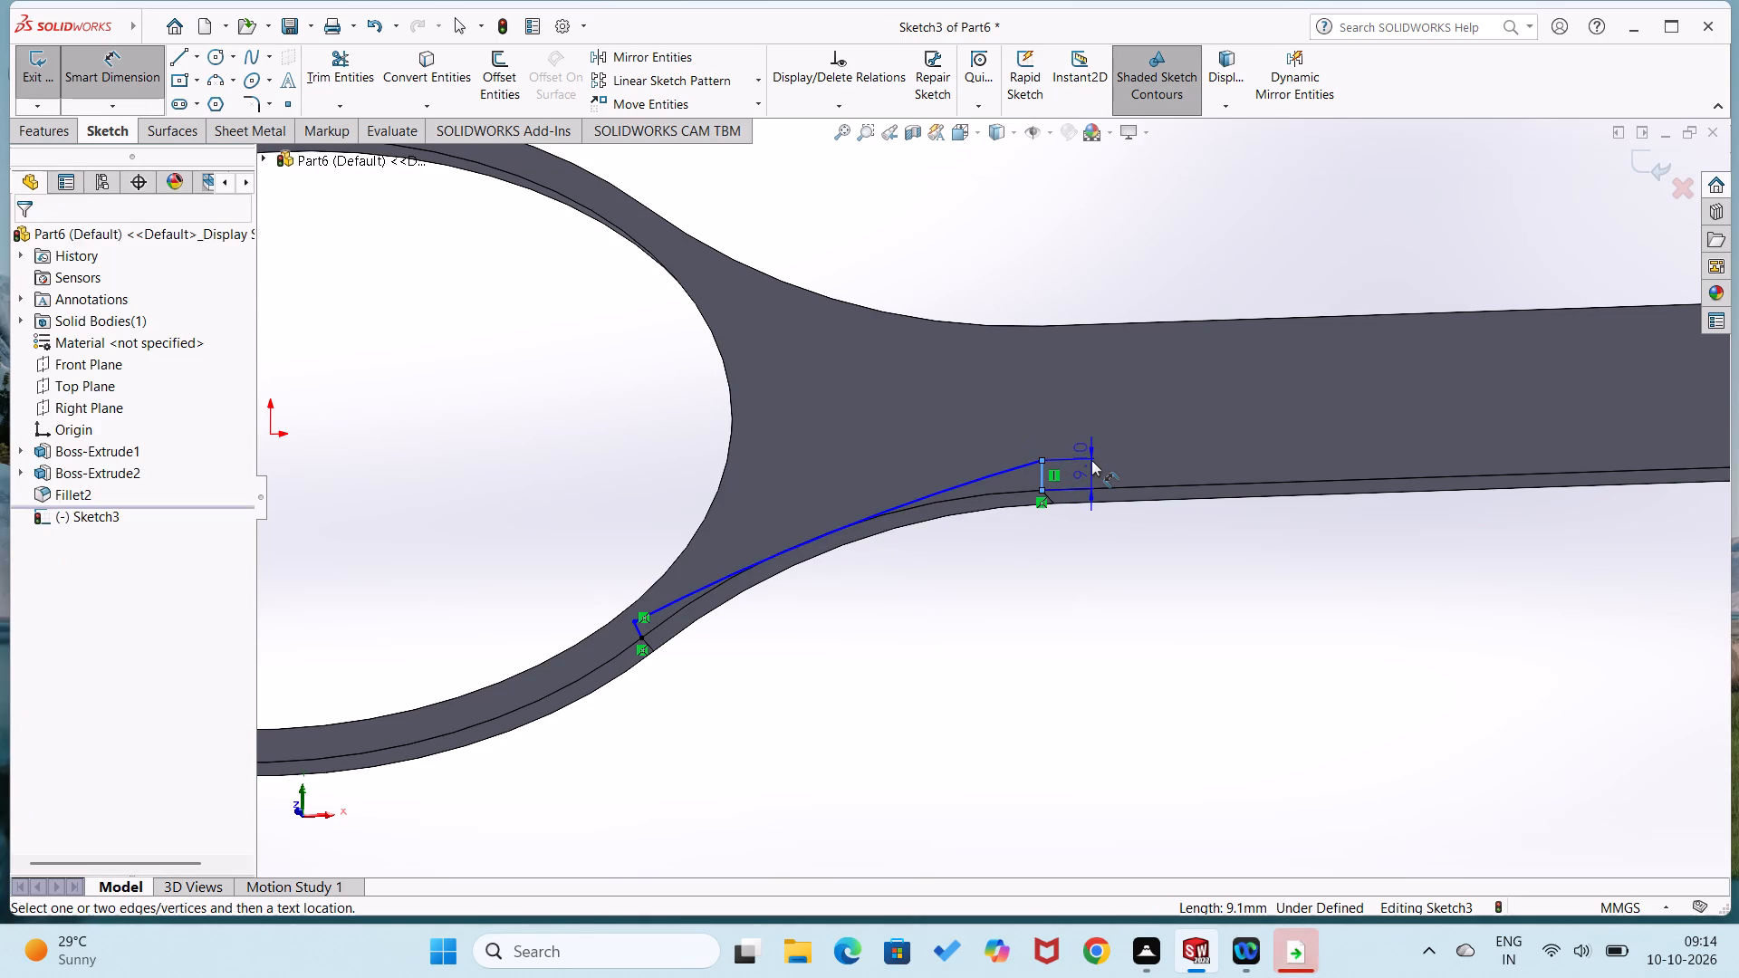
pyautogui.write('10')
pyautogui.press('Return')
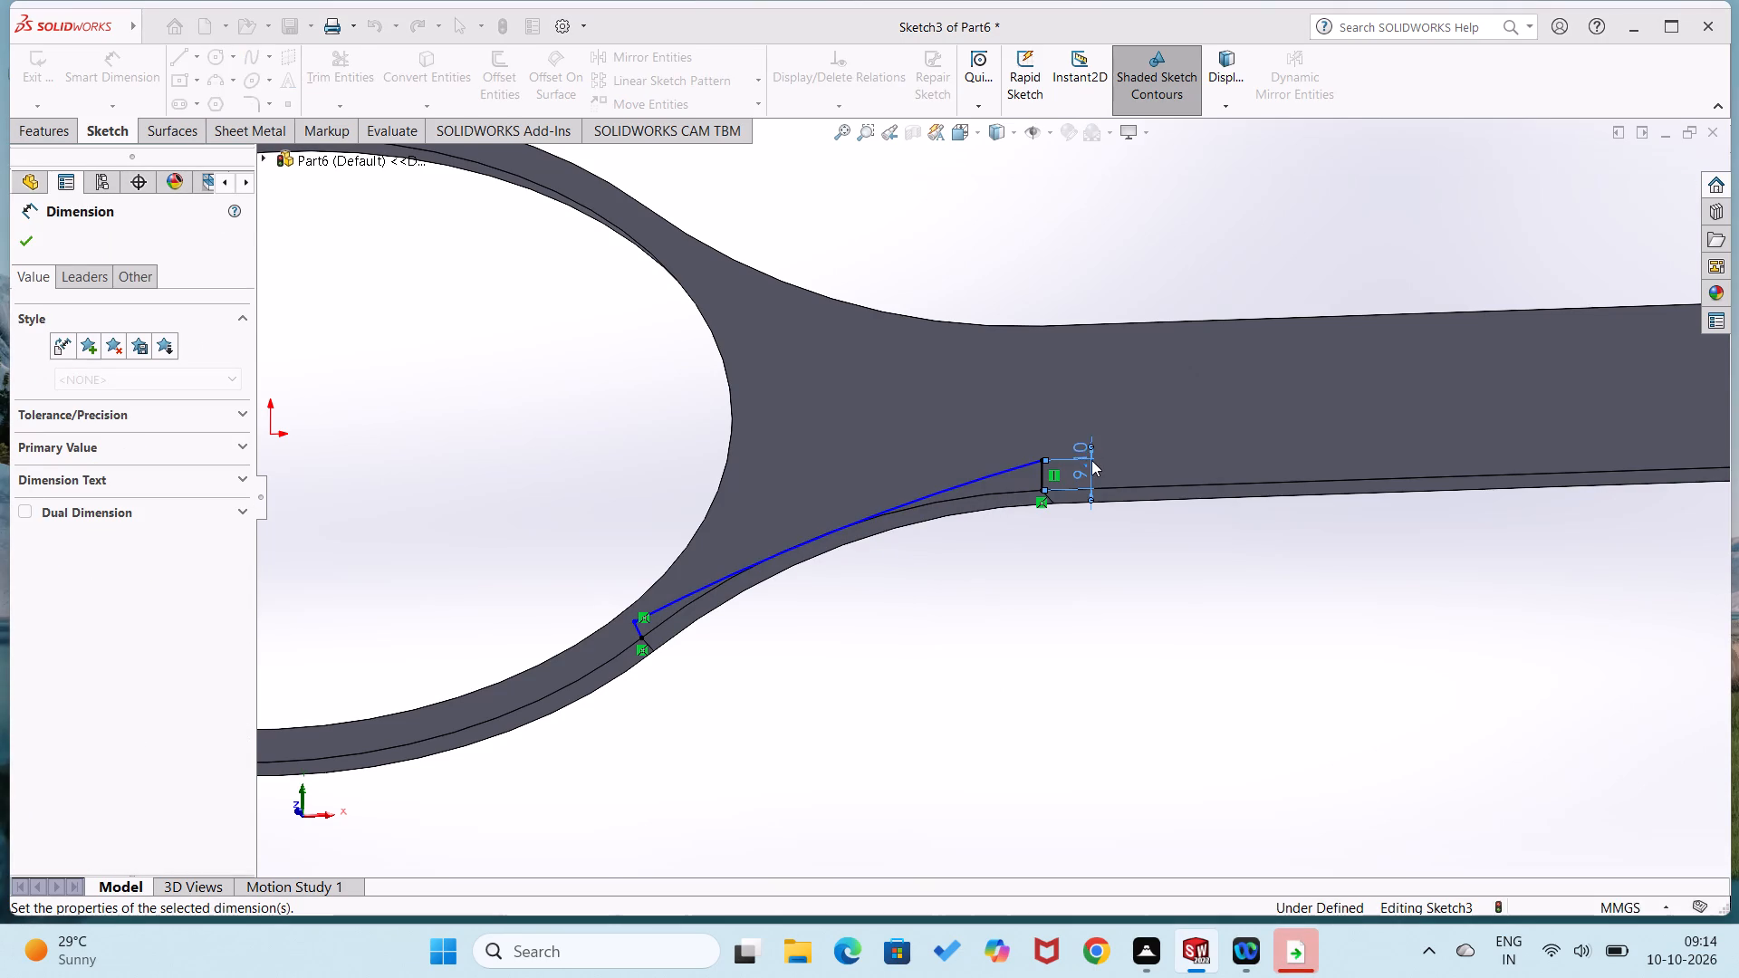
# Dimension the short slanted line at the ring end of the fillet to 10 mm.
pyautogui.click(635, 629)
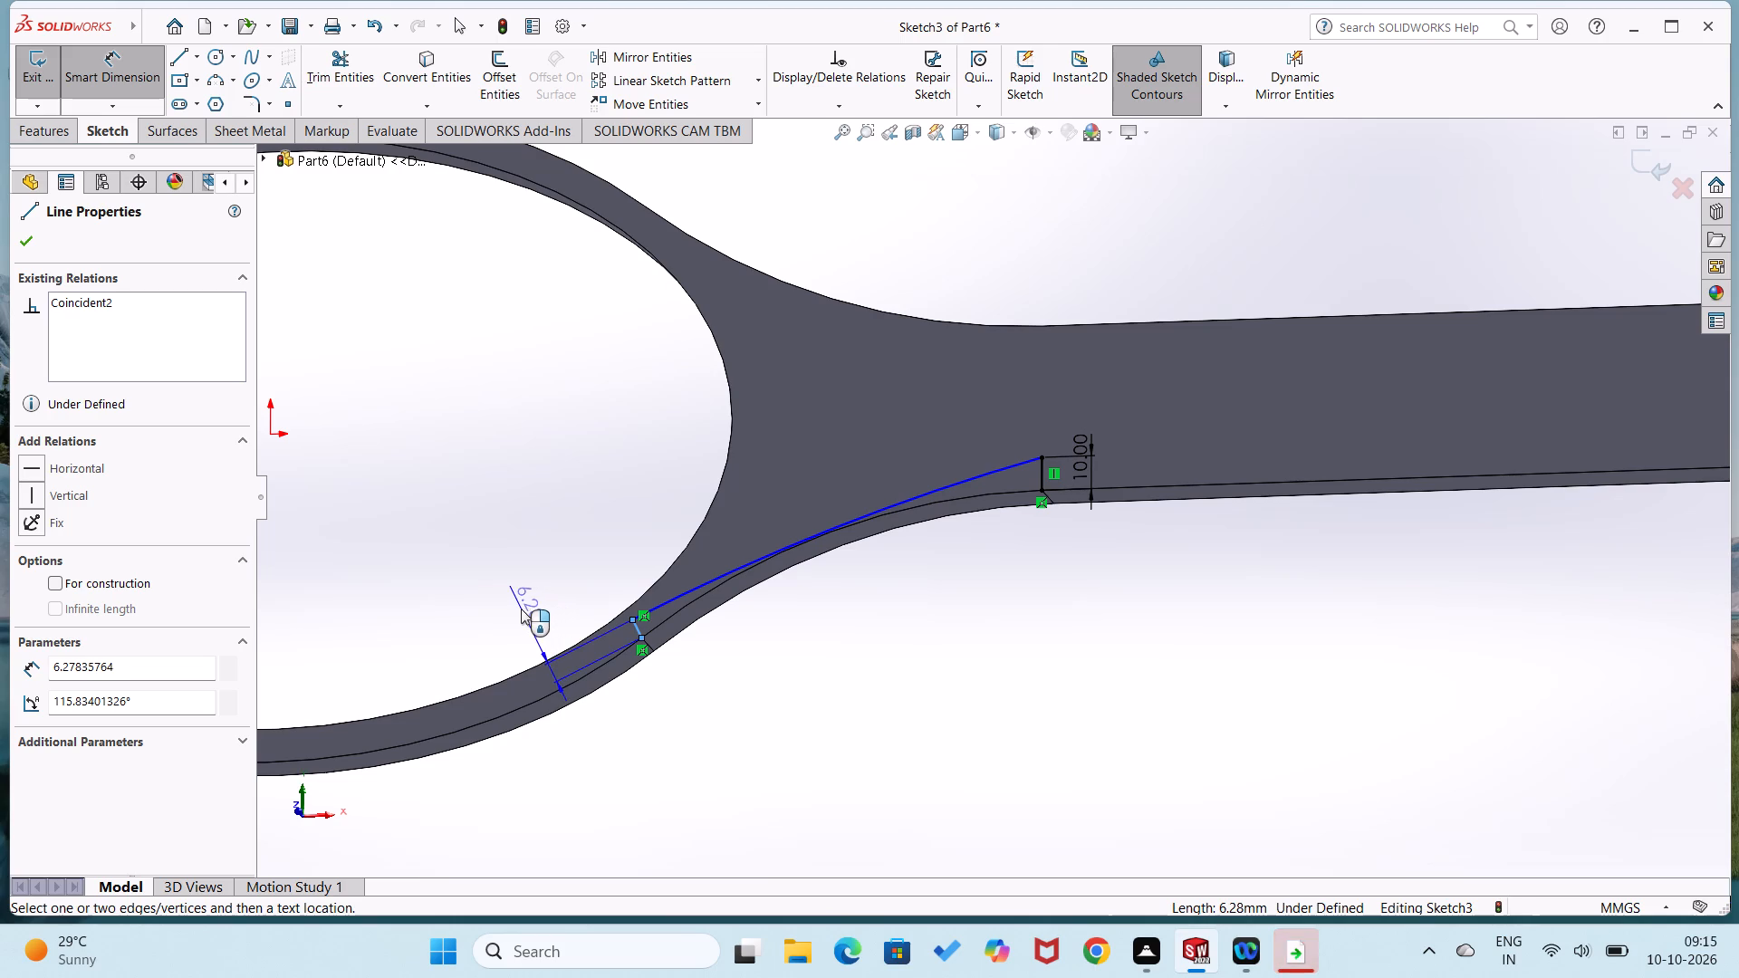
pyautogui.click(498, 680)
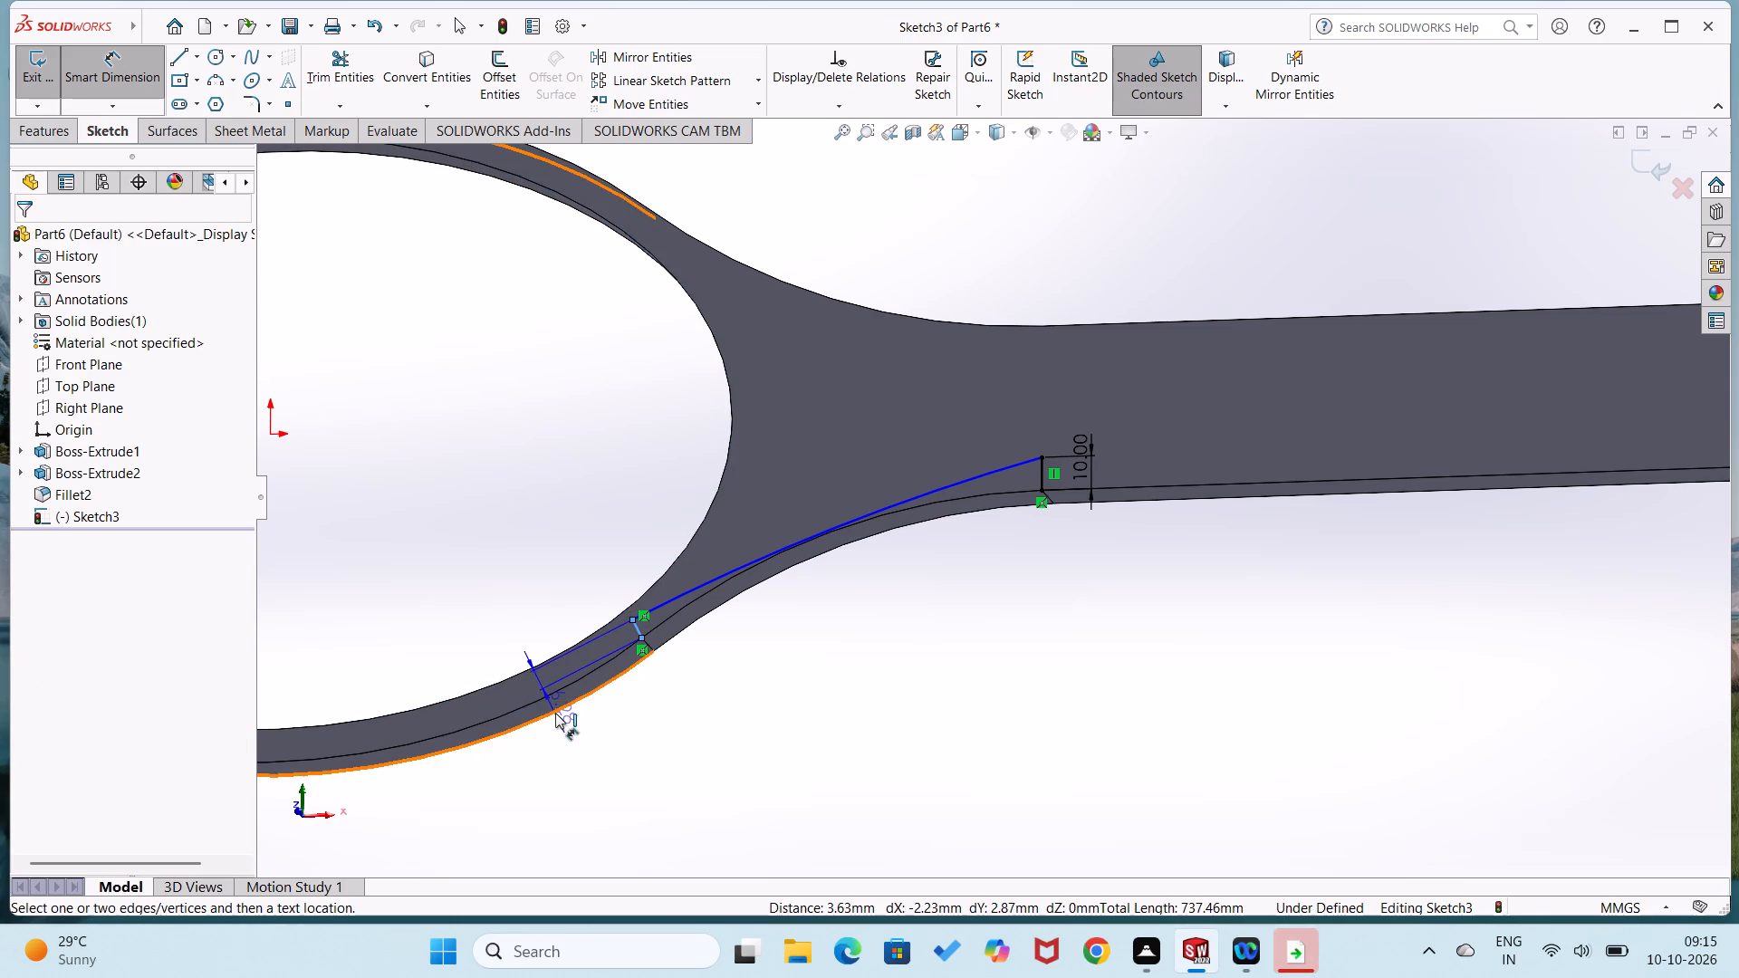
pyautogui.click(508, 749)
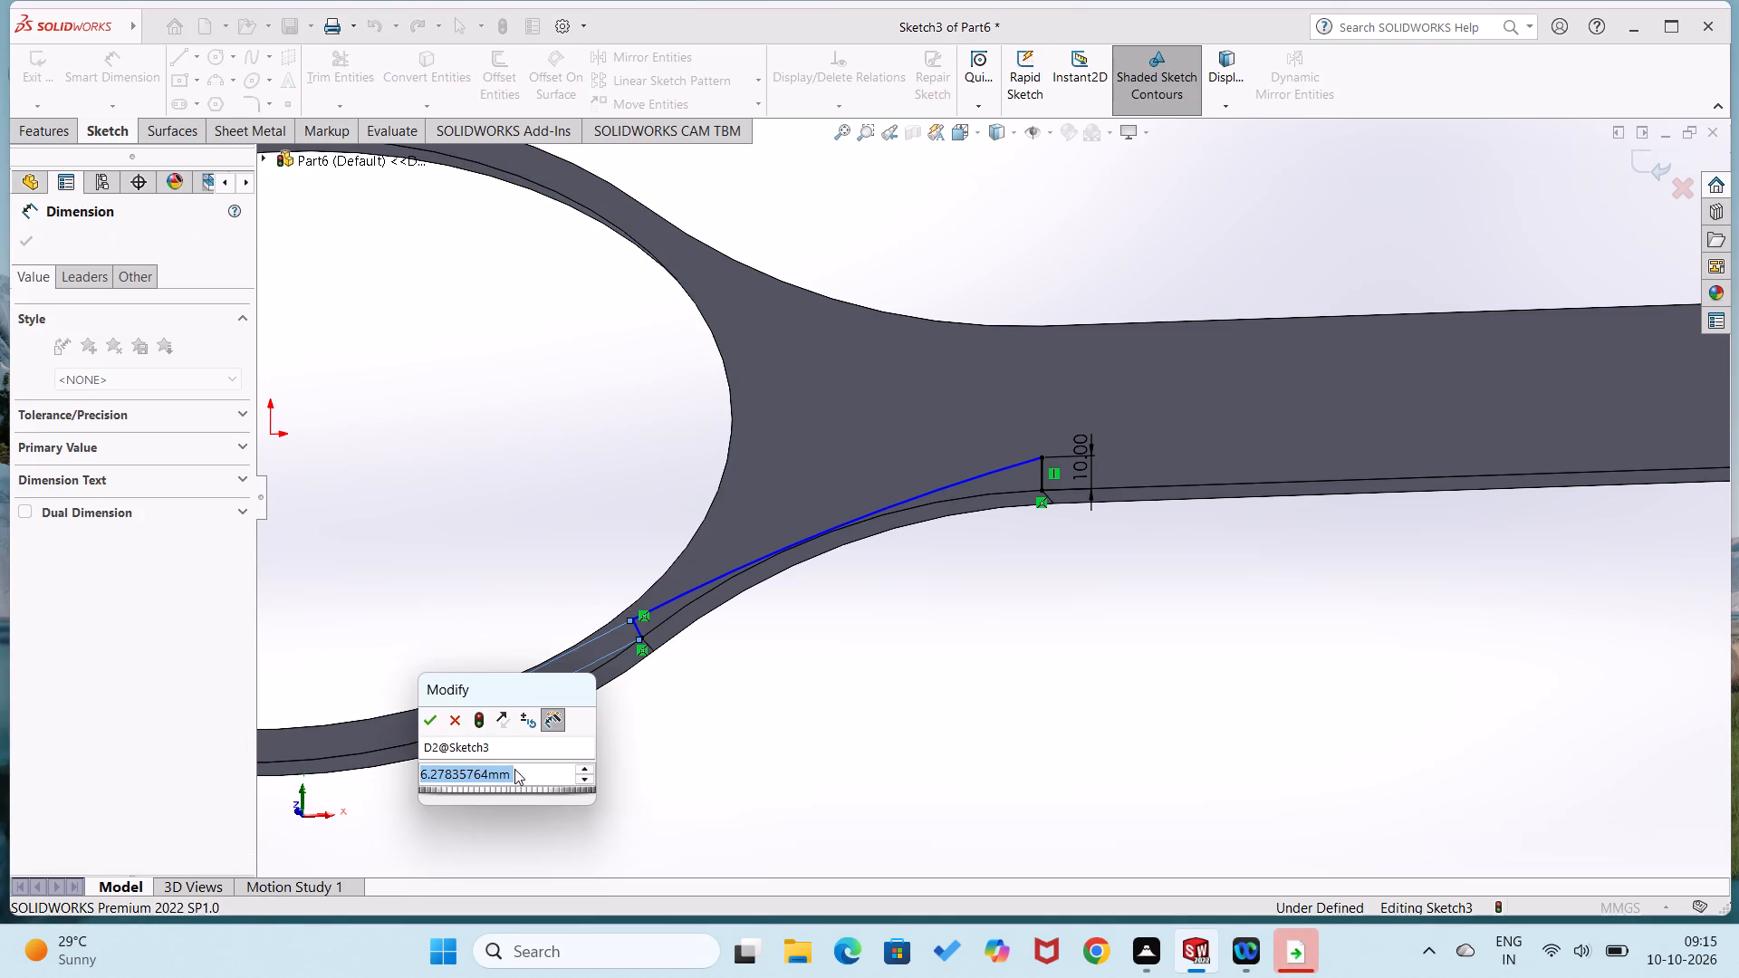
pyautogui.write('10')
pyautogui.press('Return')
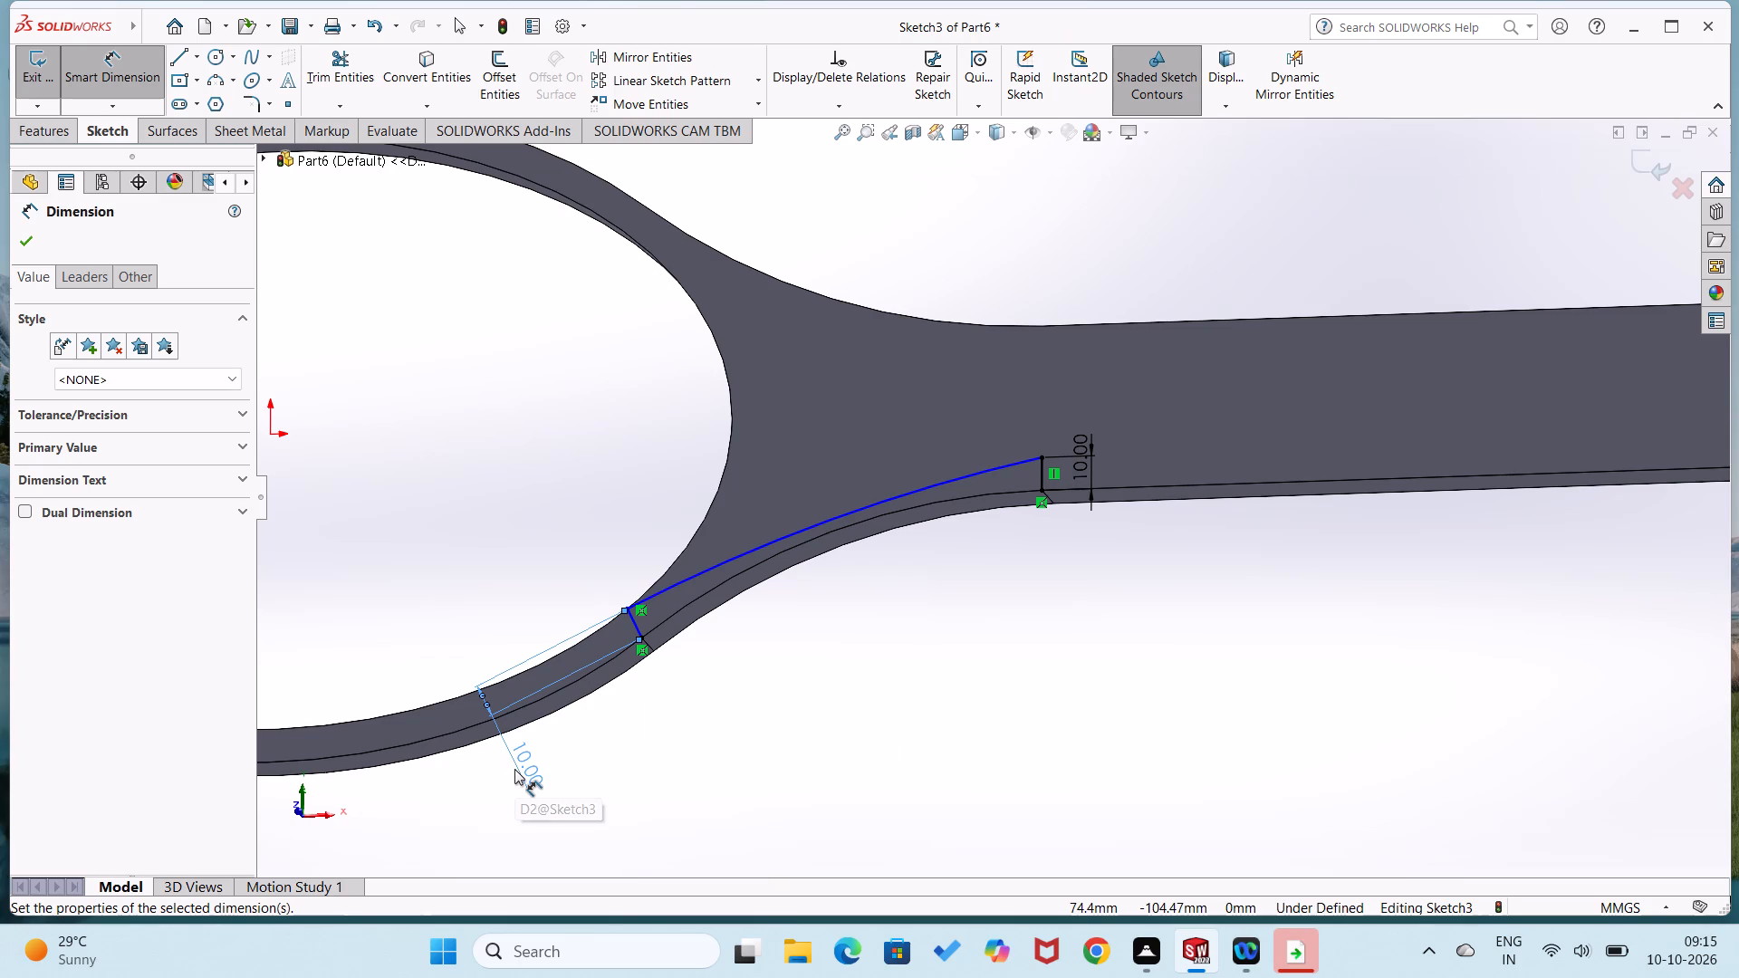
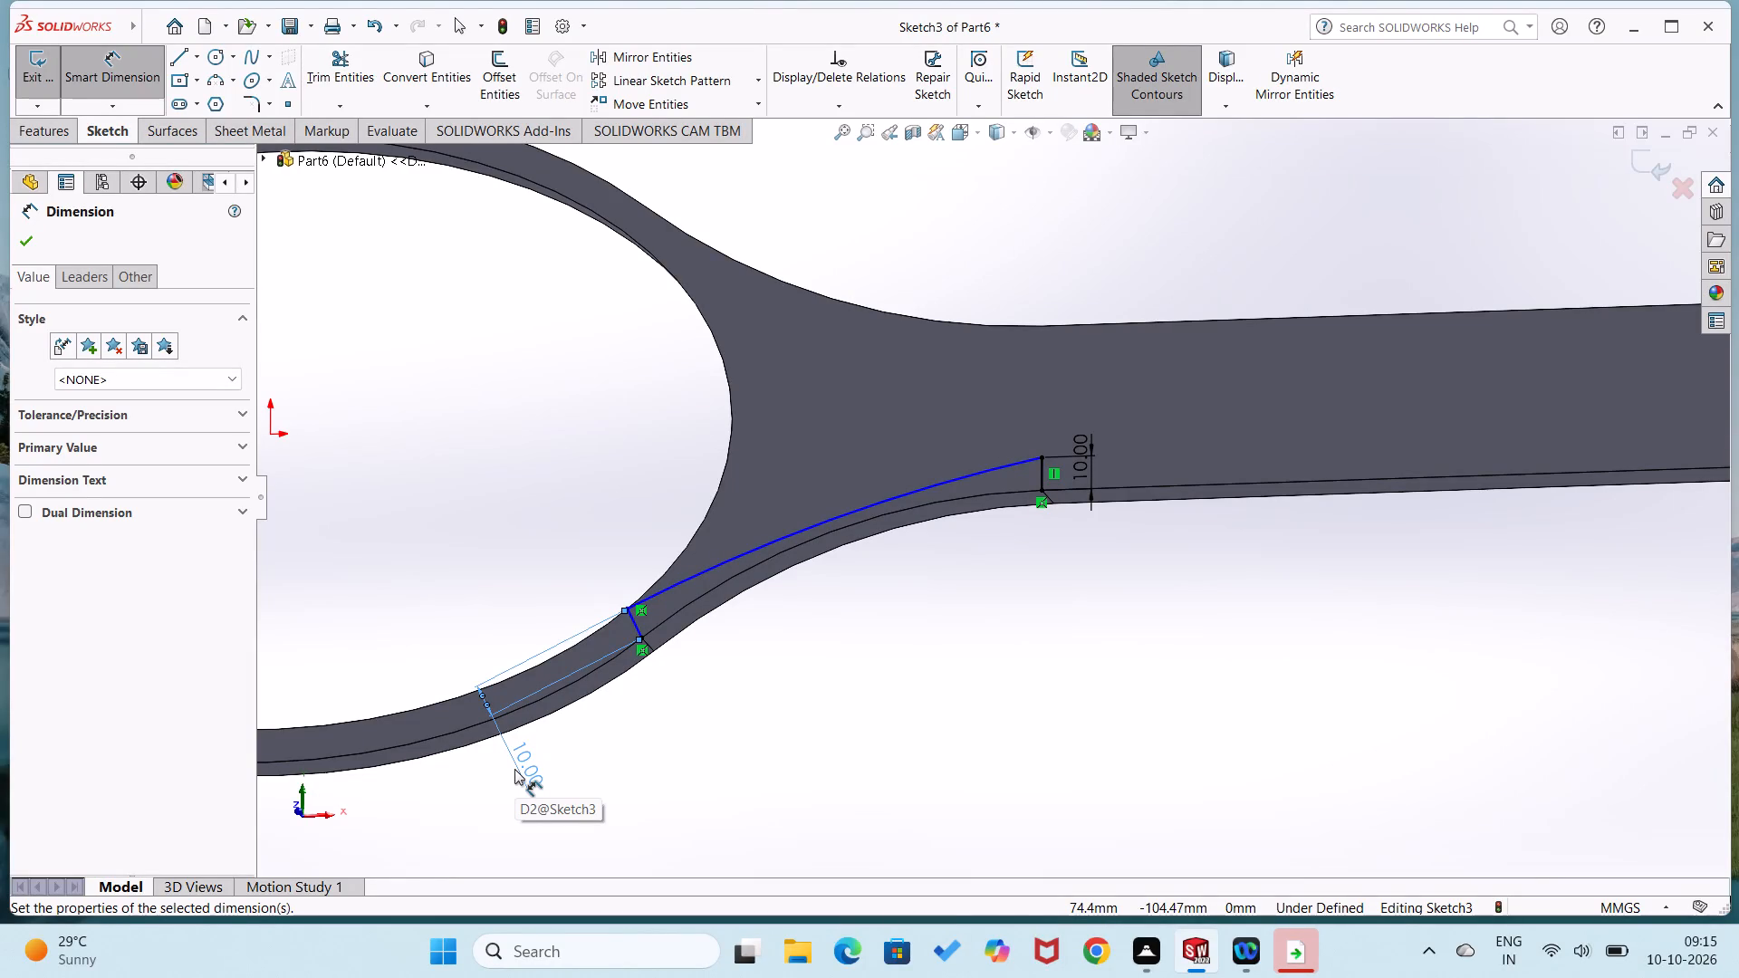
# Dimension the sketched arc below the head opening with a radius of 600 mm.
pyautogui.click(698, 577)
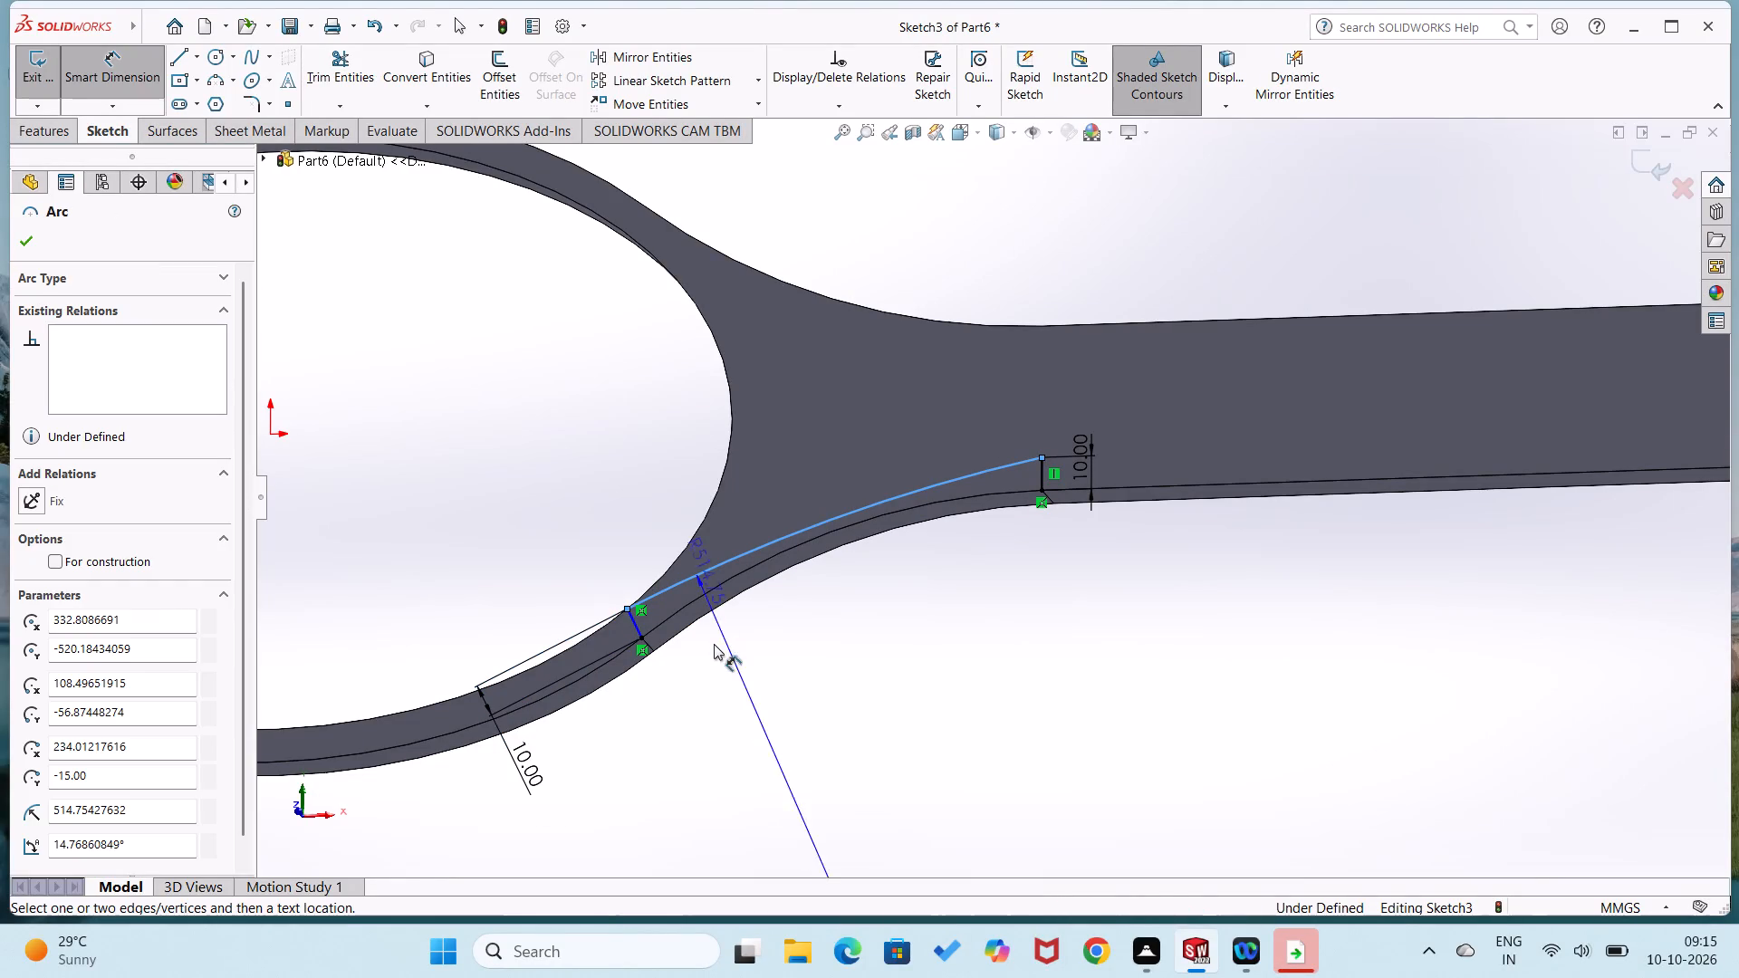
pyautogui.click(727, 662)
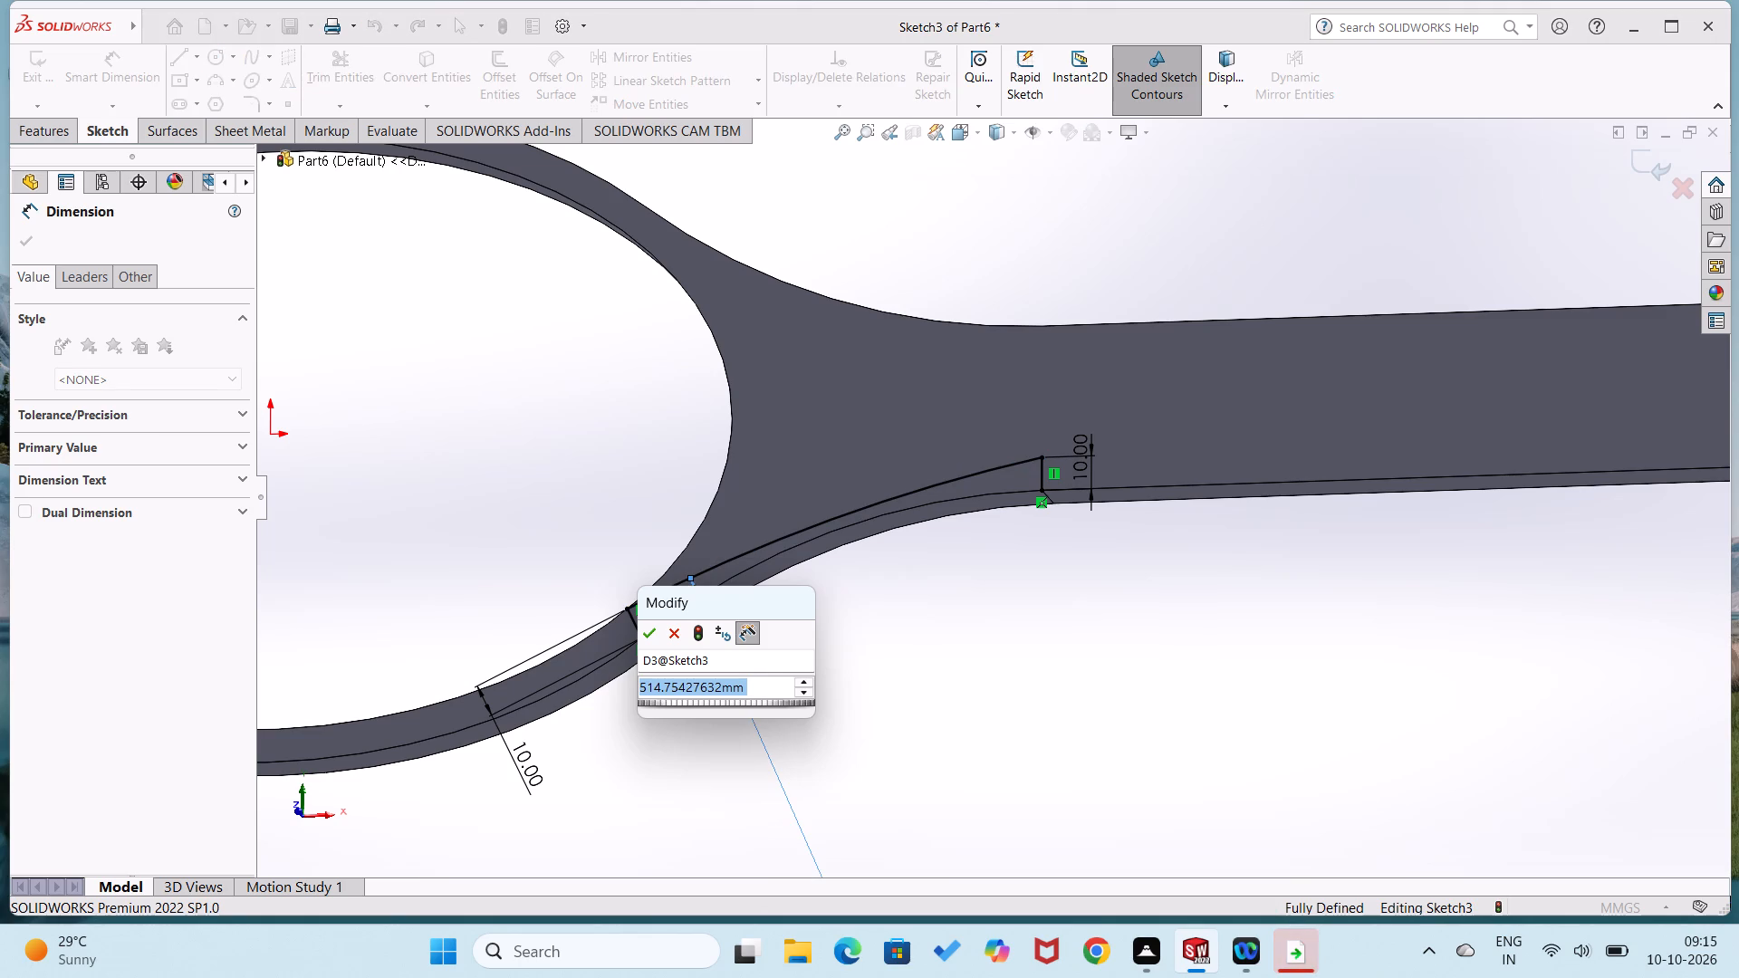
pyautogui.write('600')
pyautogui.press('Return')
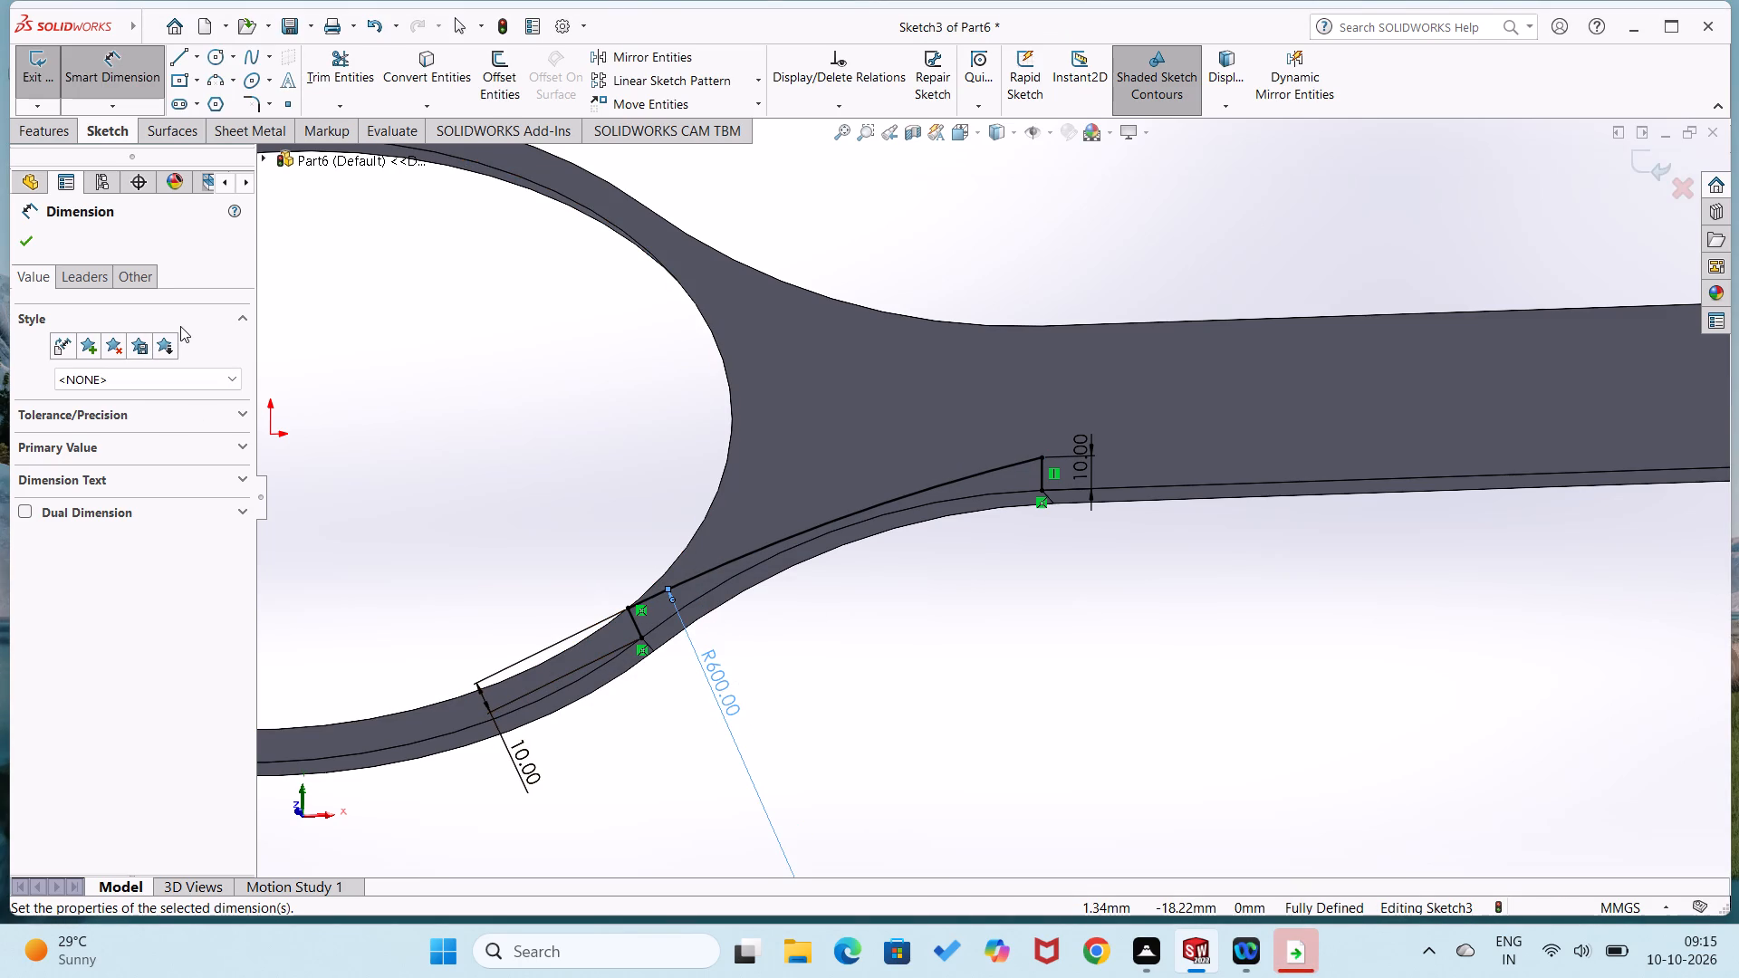
# Undo the arc, its end lines and their dimensions until the current sketch is empty.
pyautogui.hotkey('ctrl', 'z')
pyautogui.hotkey('ctrl', 'z')
pyautogui.hotkey('ctrl', 'z')
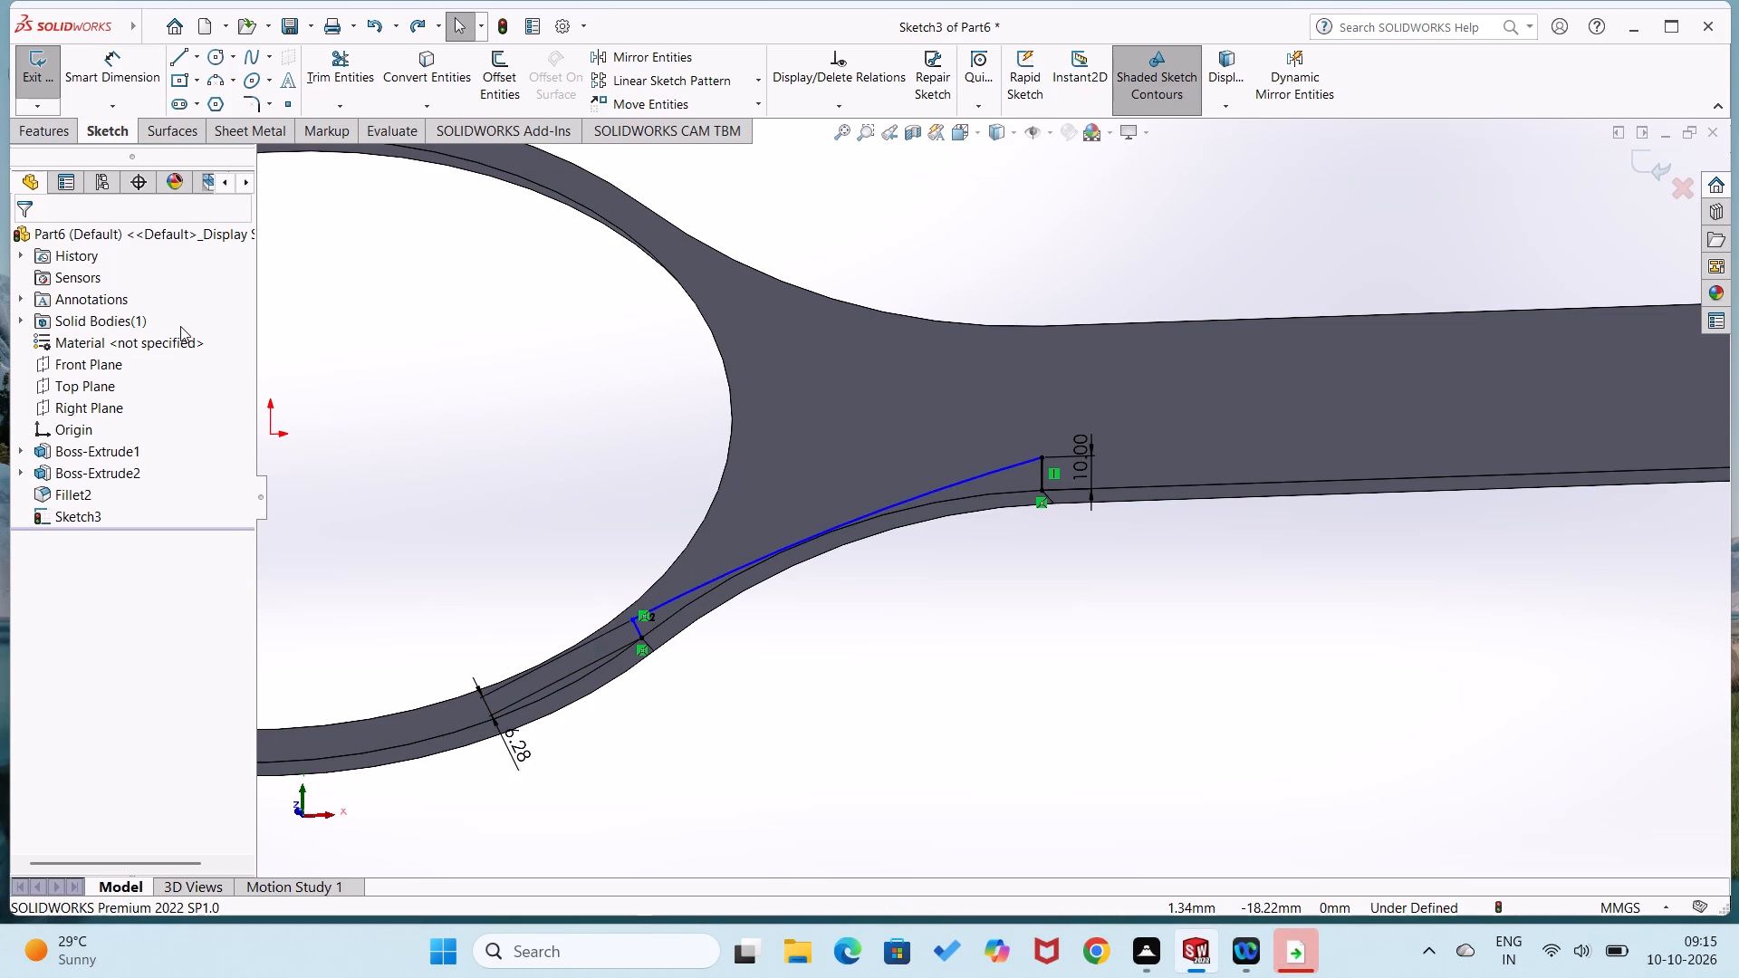
pyautogui.hotkey('ctrl', 'z')
pyautogui.hotkey('ctrl', 'z')
pyautogui.hotkey('ctrl', 'z')
pyautogui.hotkey('ctrl', 'z')
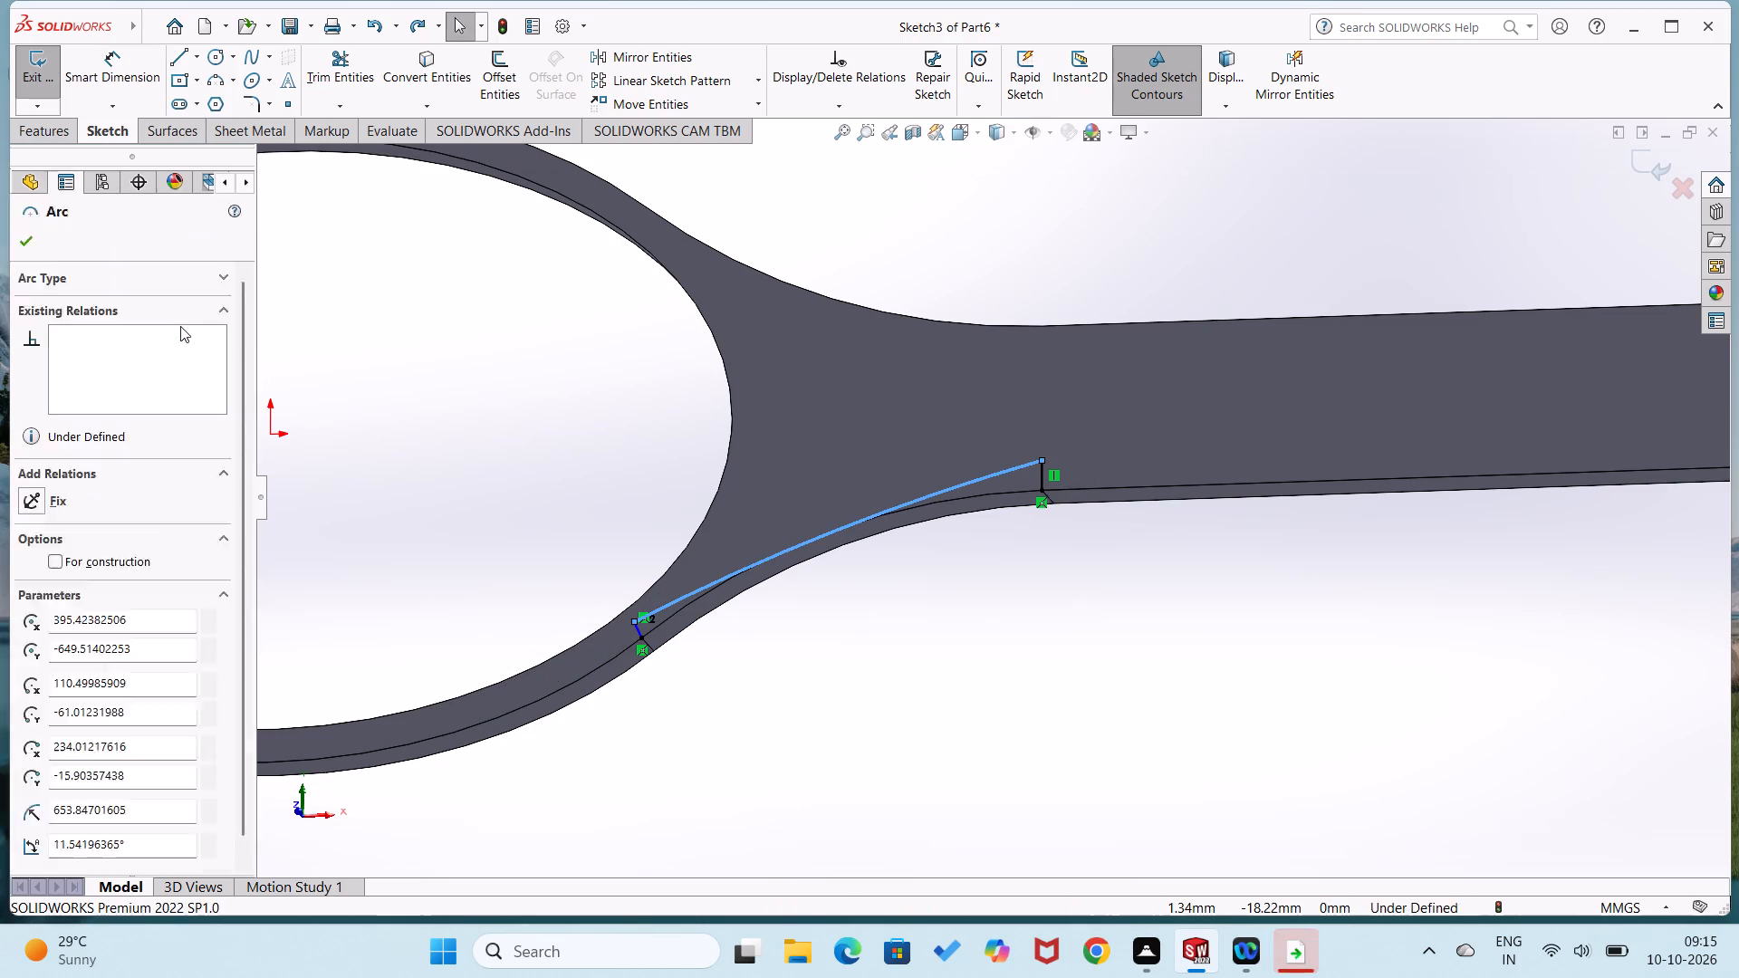
pyautogui.hotkey('ctrl', 'z')
pyautogui.hotkey('ctrl', 'z')
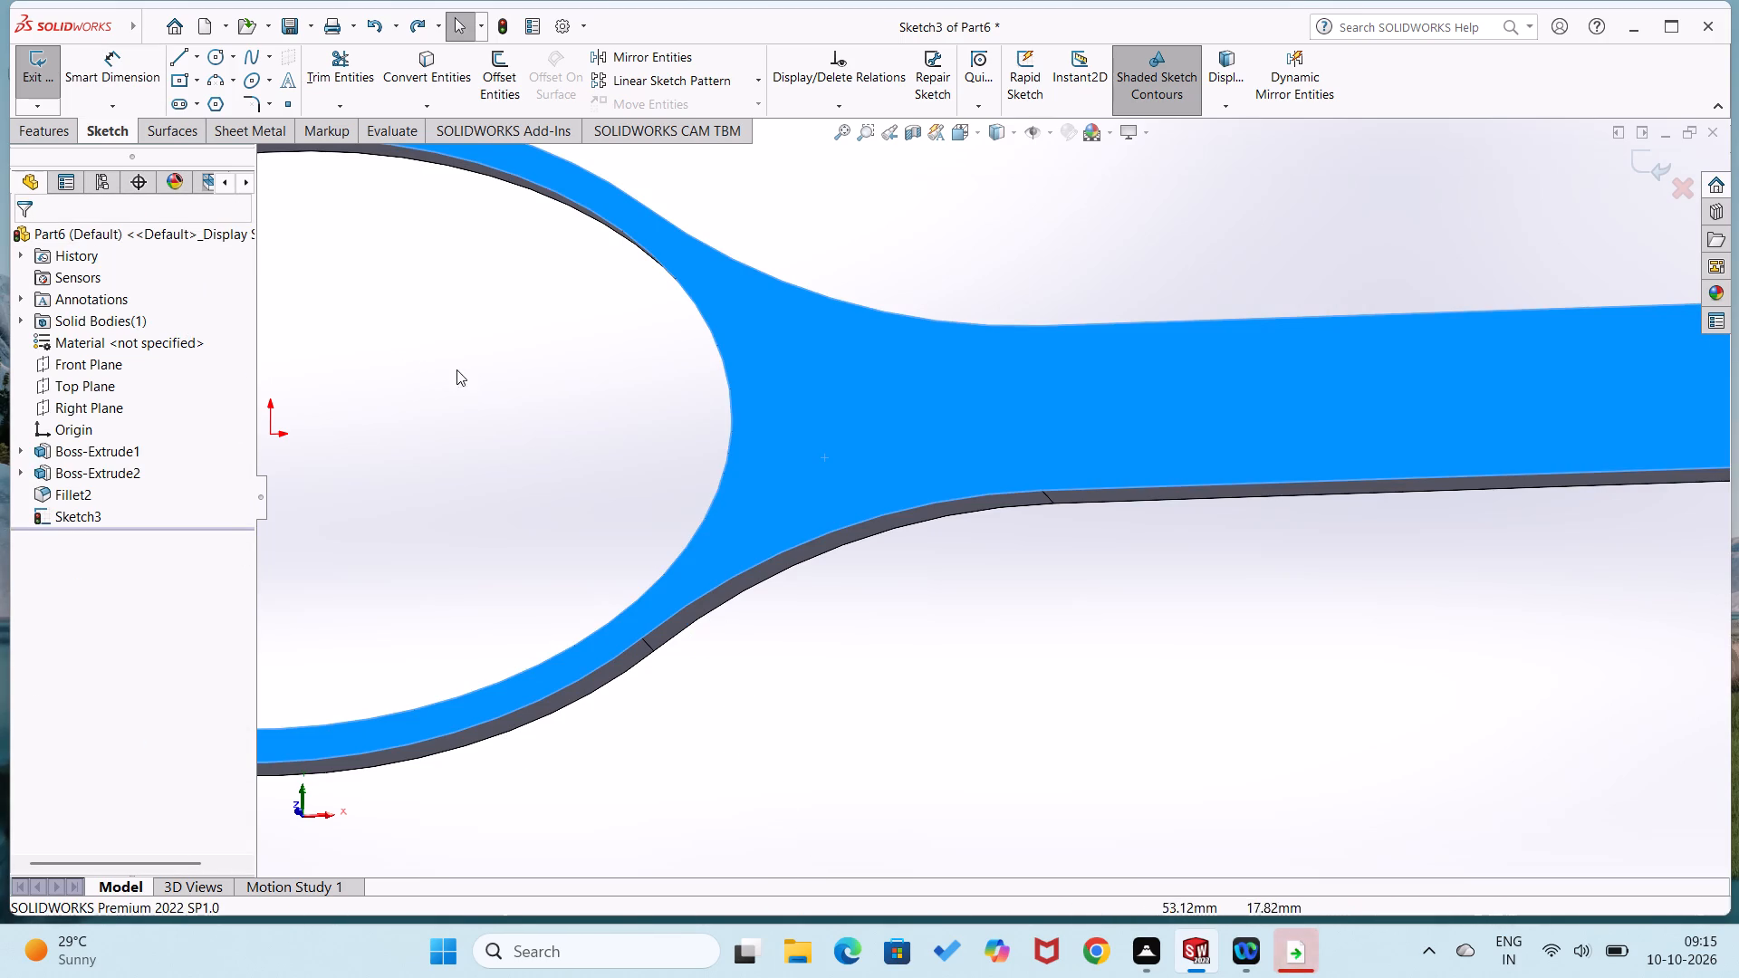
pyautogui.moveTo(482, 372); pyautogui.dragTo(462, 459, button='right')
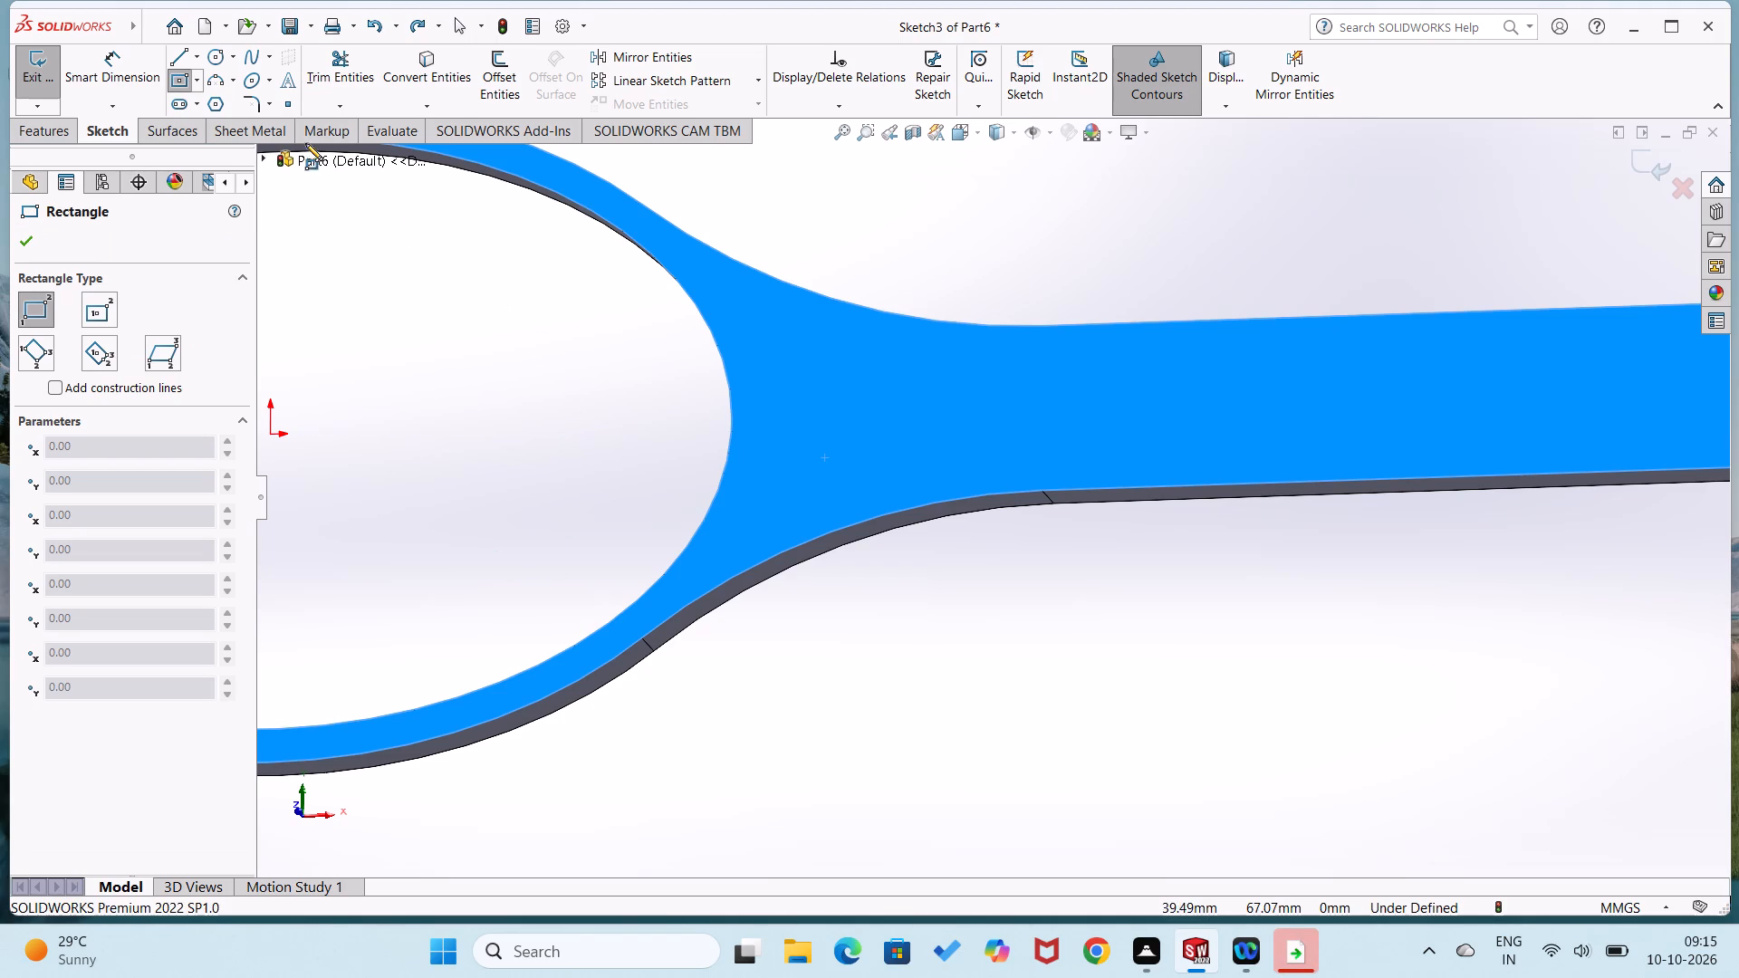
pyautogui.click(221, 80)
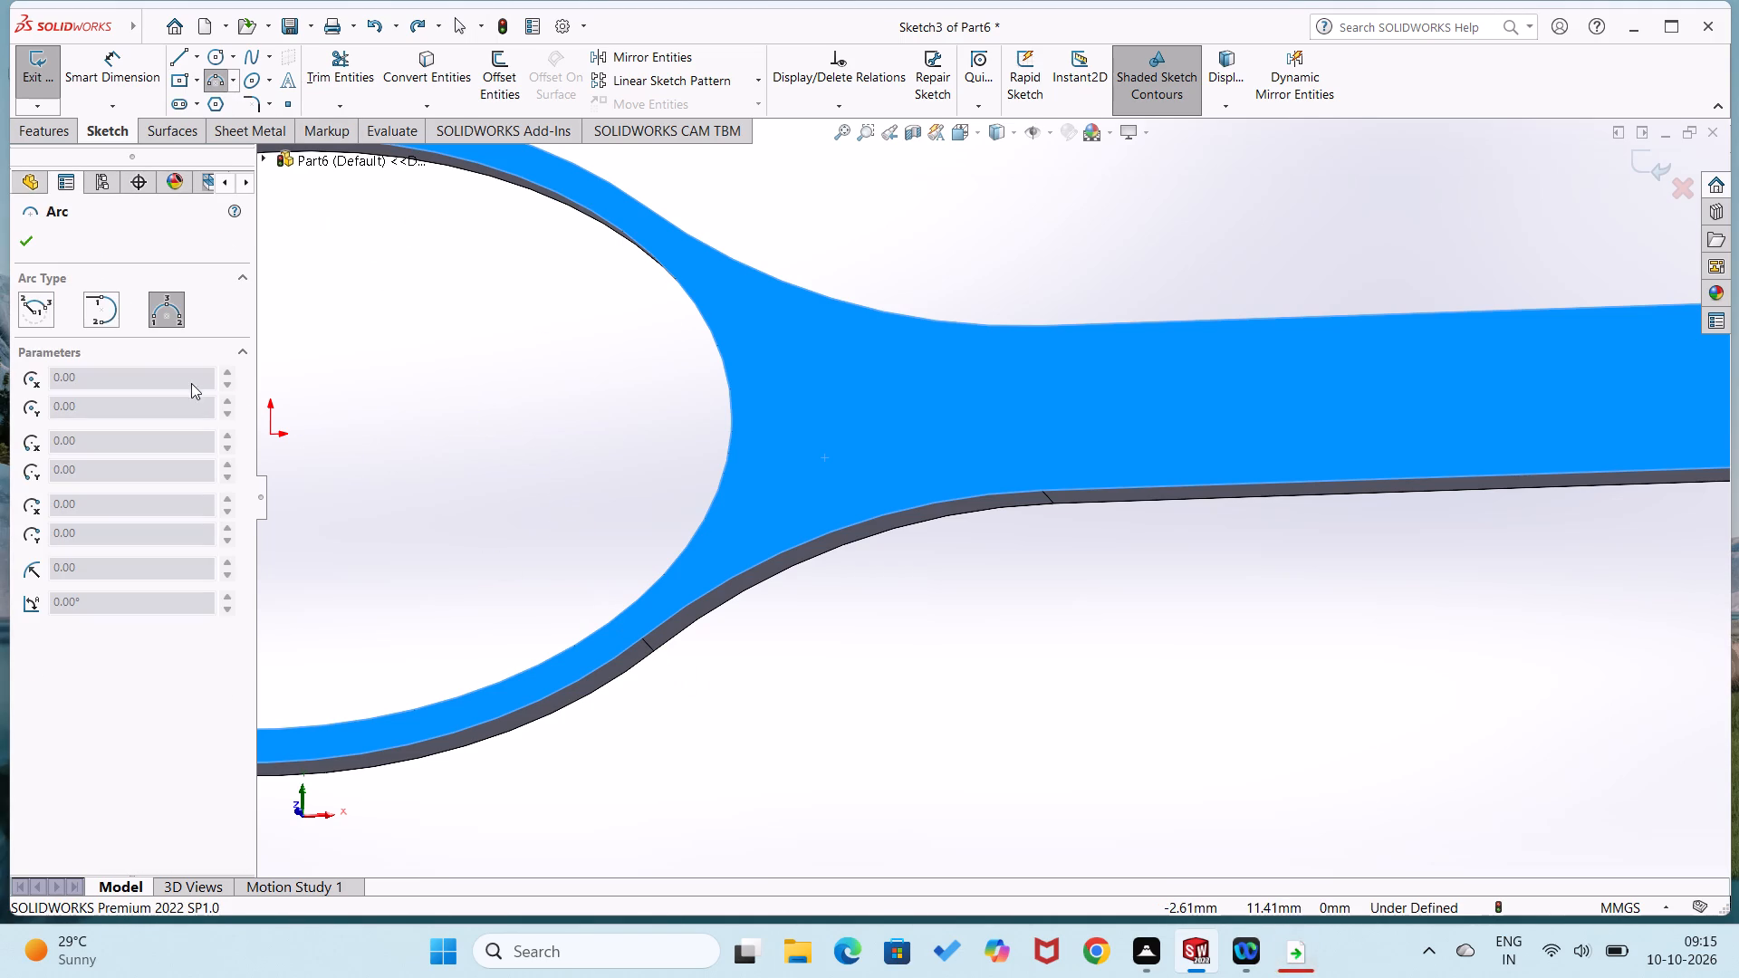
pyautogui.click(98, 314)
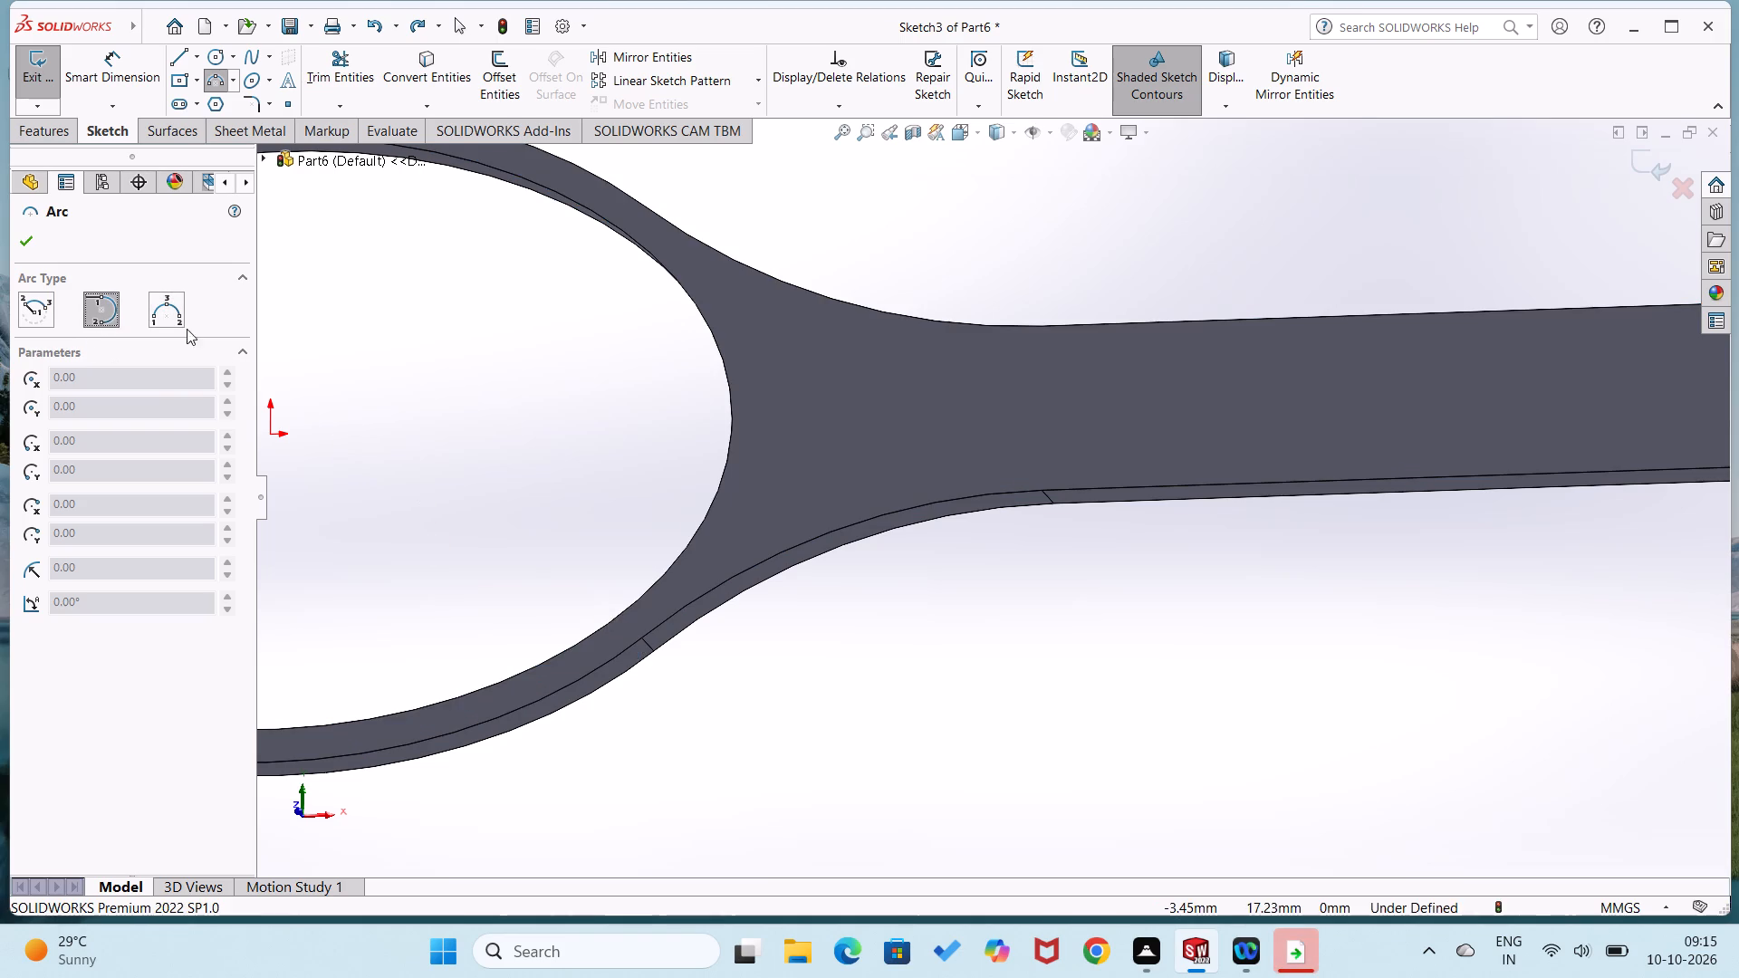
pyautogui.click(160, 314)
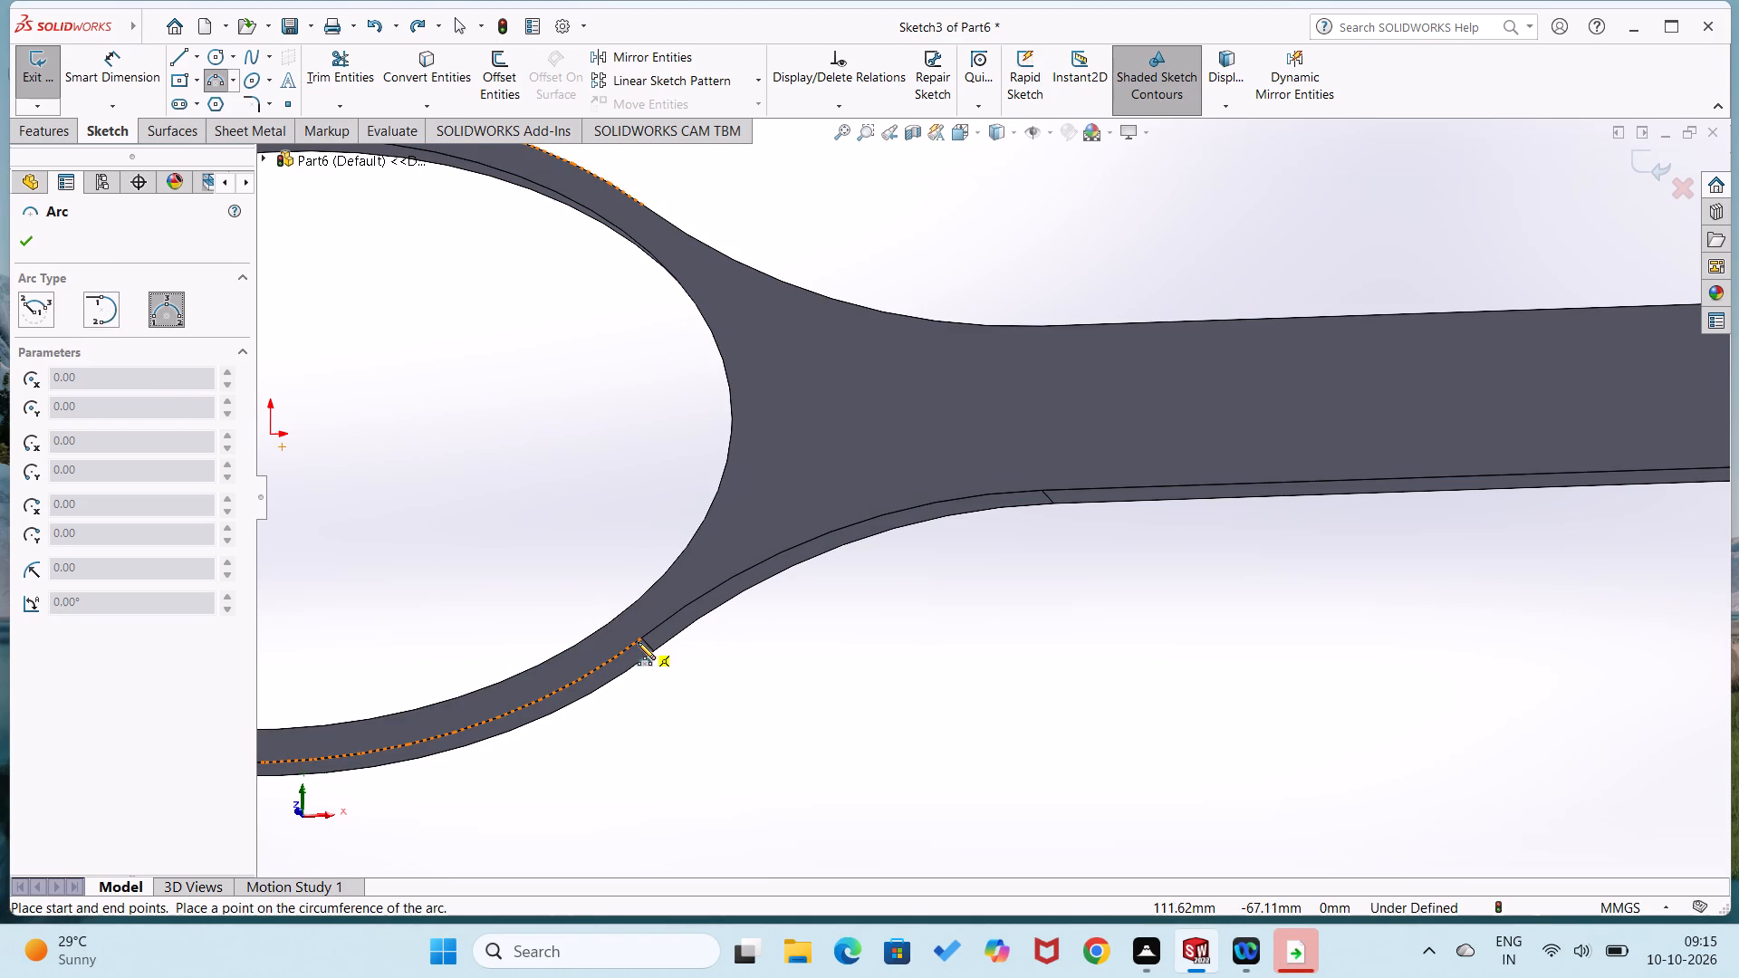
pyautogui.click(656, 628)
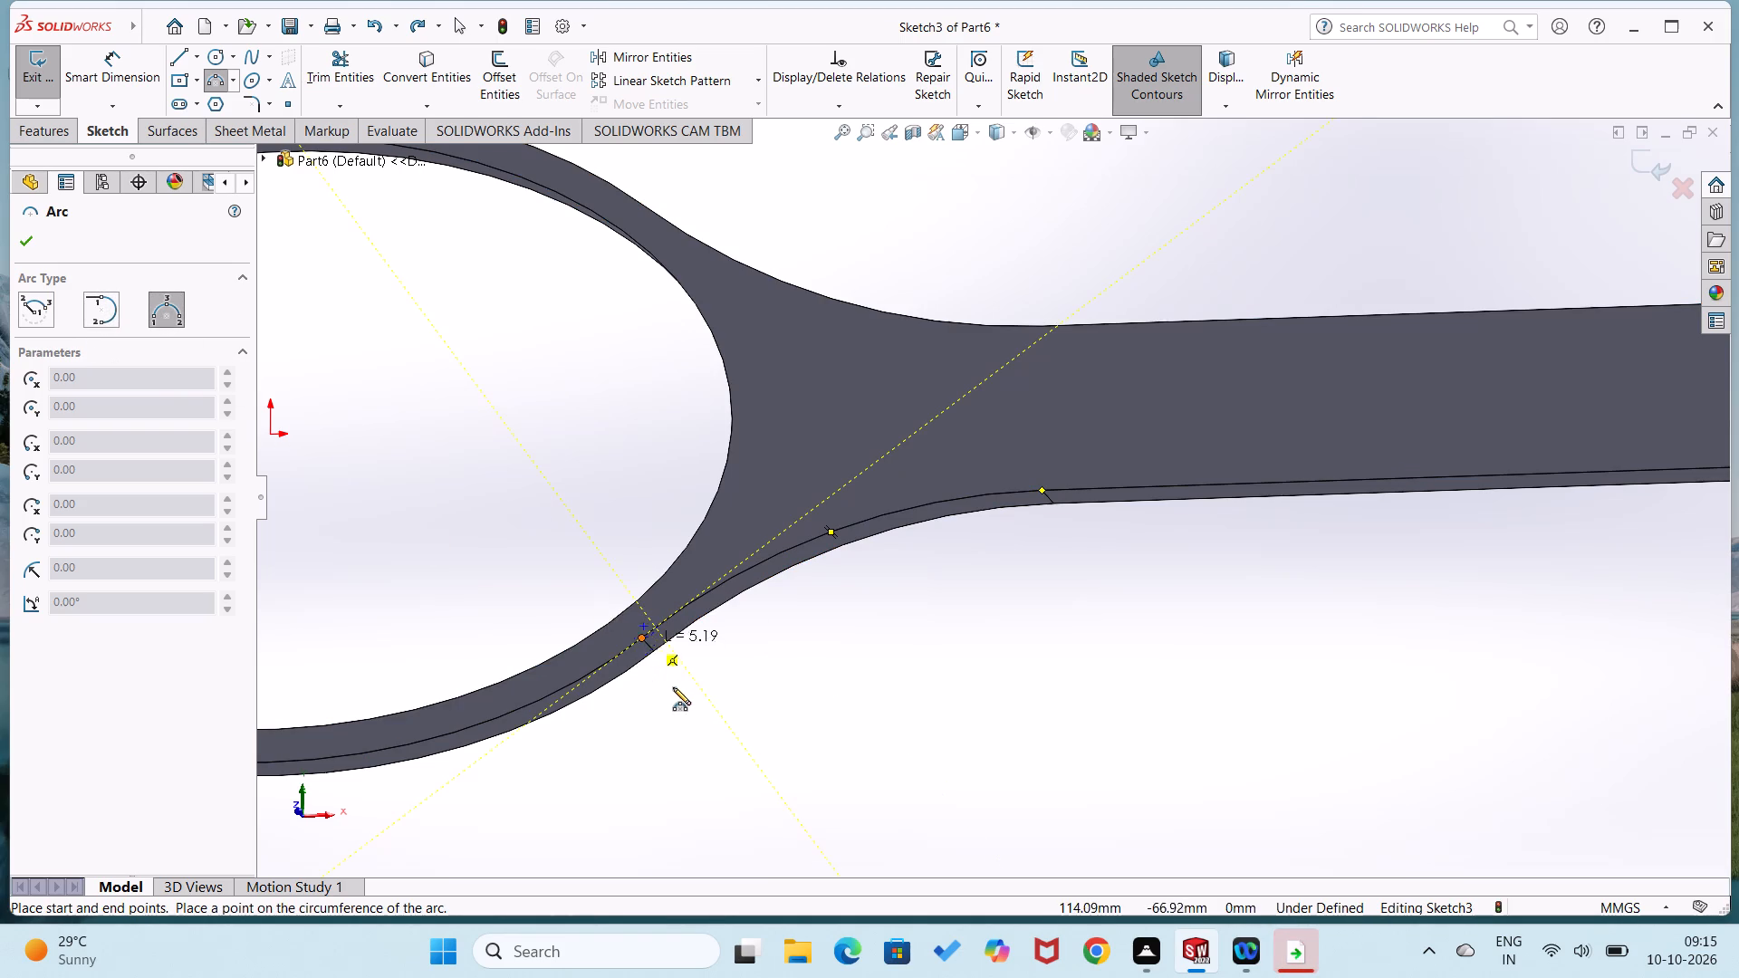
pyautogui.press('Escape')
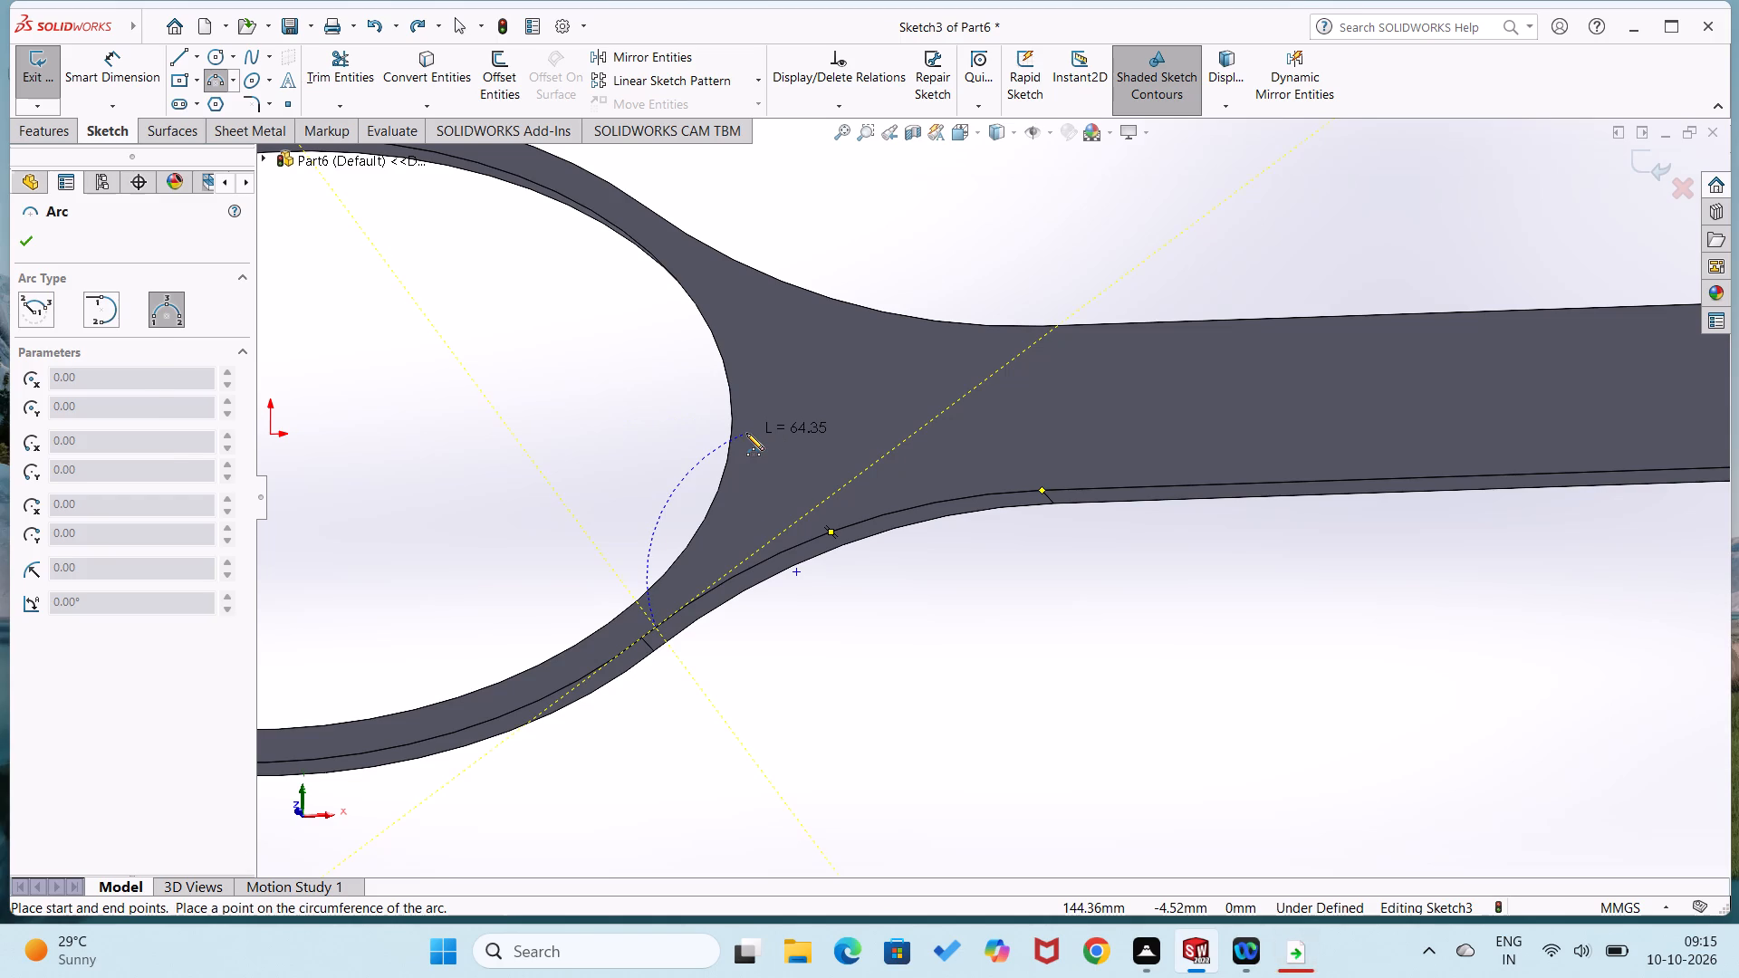
# Sketch a three-point arc of about 77 mm radius between the two fillet ends on the head's outer edge, bulging towards the handle.
pyautogui.click(217, 79)
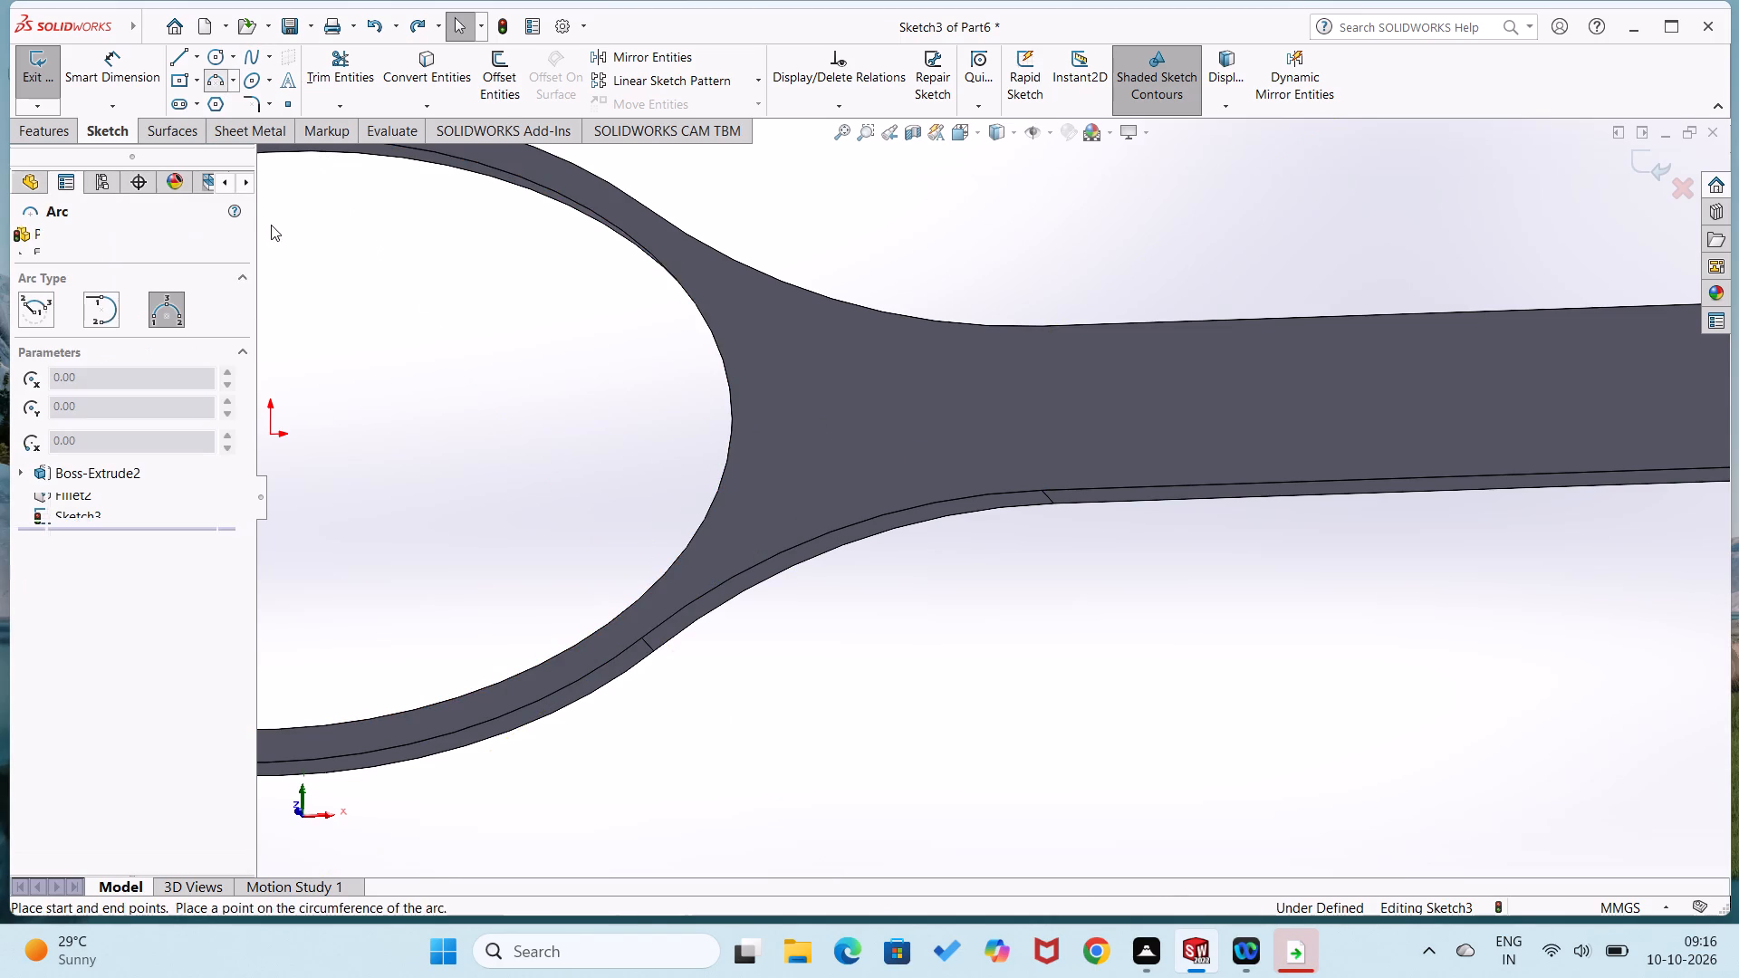
pyautogui.click(639, 638)
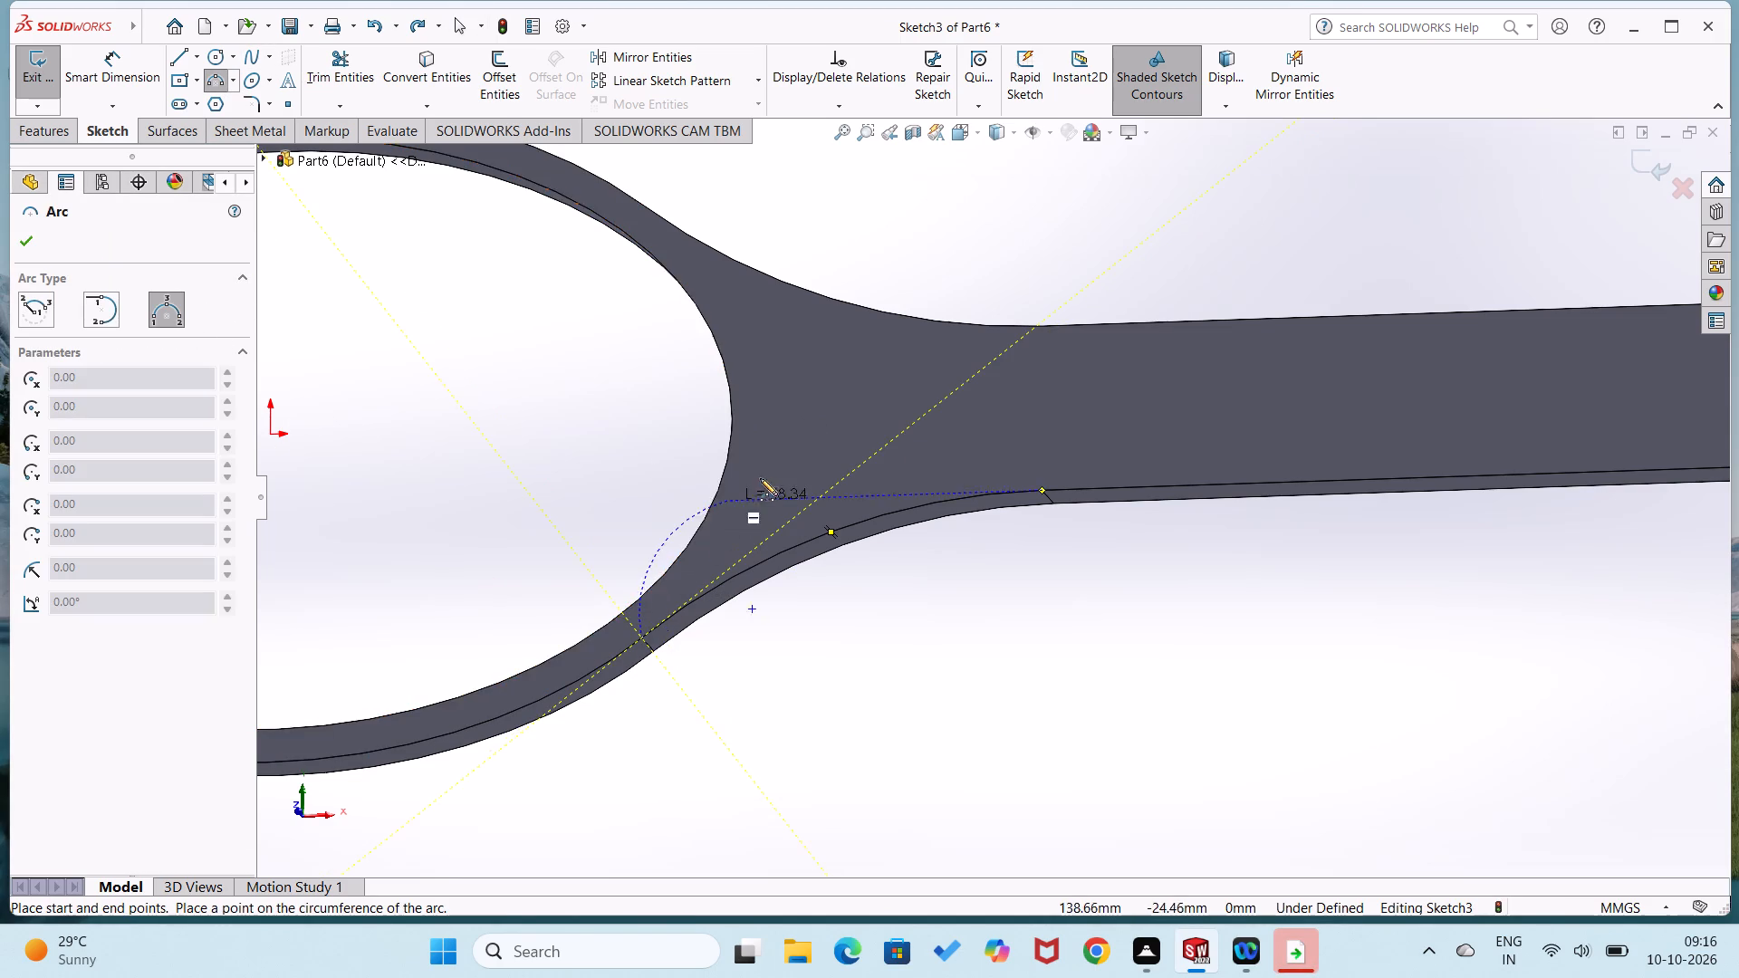
pyautogui.moveTo(765, 482); pyautogui.dragTo(787, 580, button='middle')
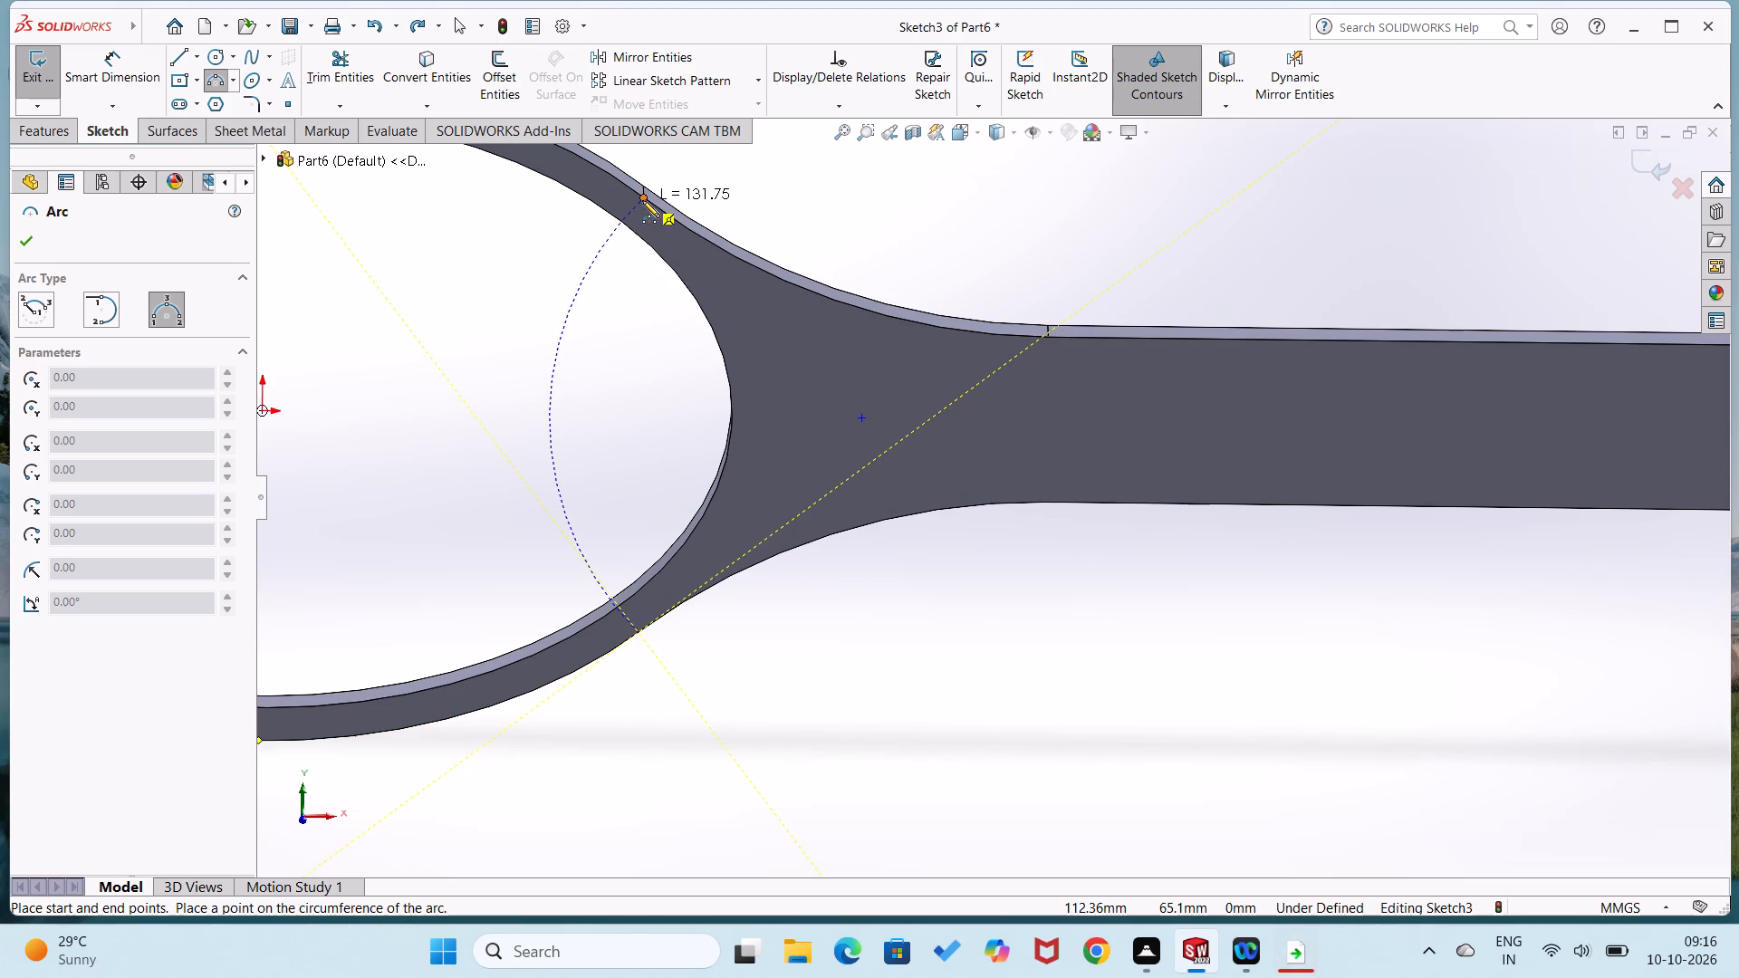
pyautogui.click(642, 200)
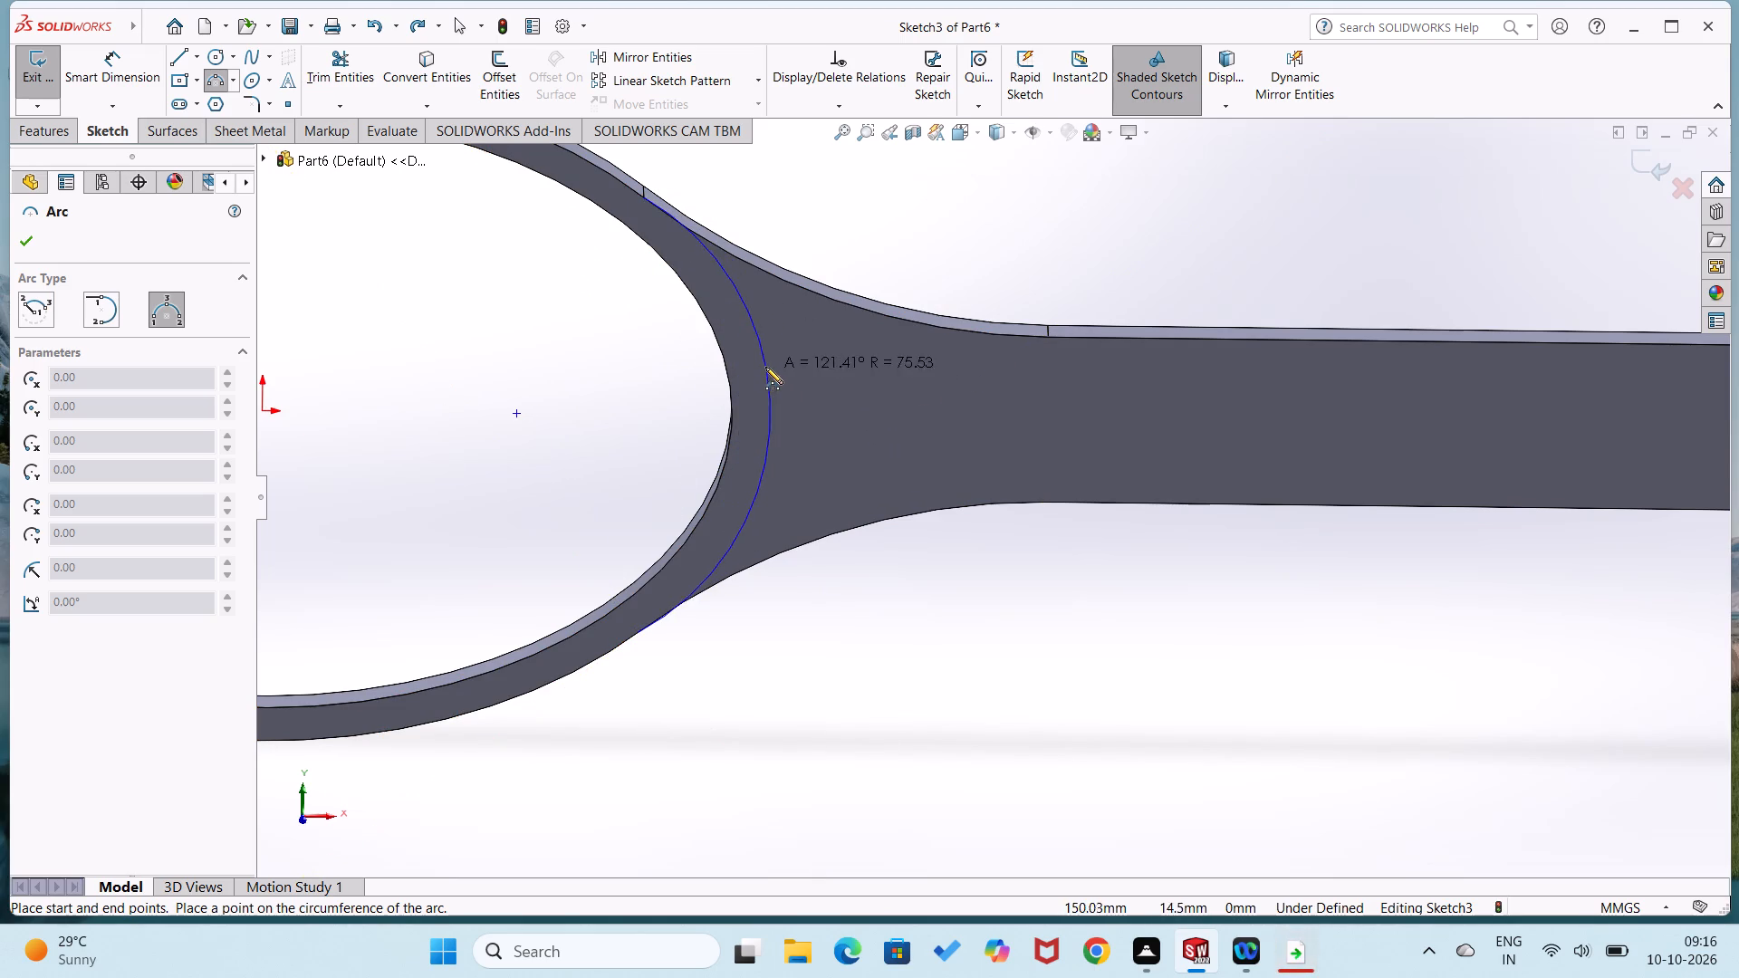
pyautogui.click(760, 359)
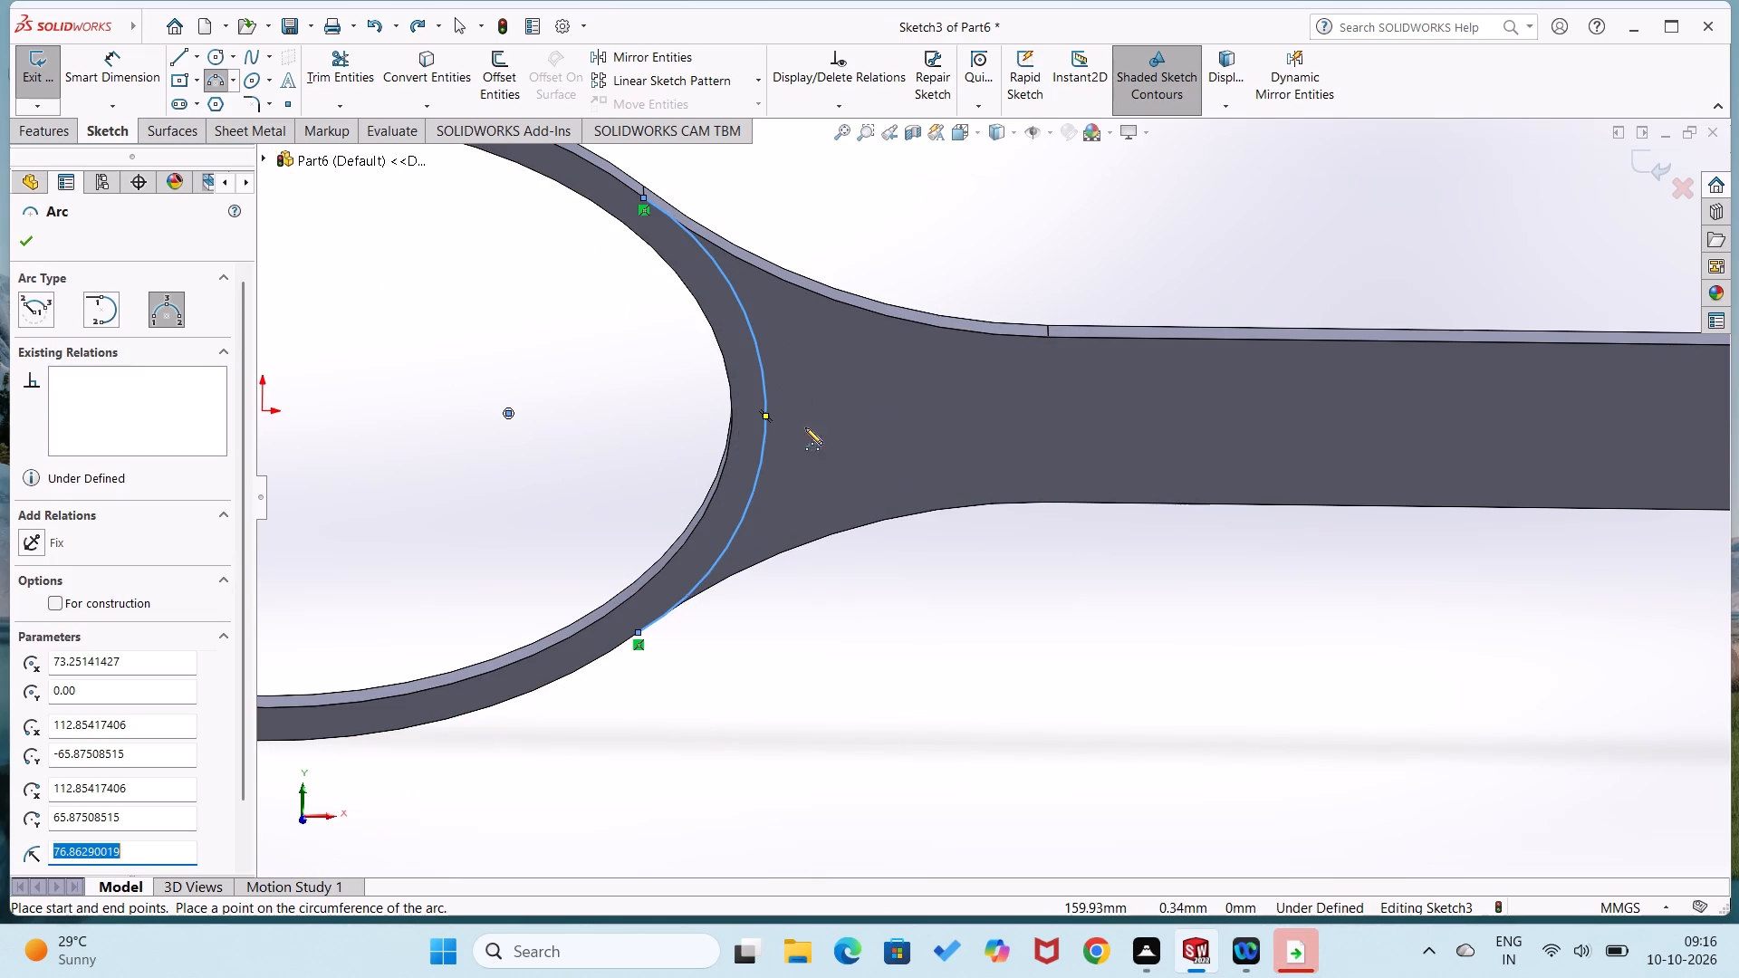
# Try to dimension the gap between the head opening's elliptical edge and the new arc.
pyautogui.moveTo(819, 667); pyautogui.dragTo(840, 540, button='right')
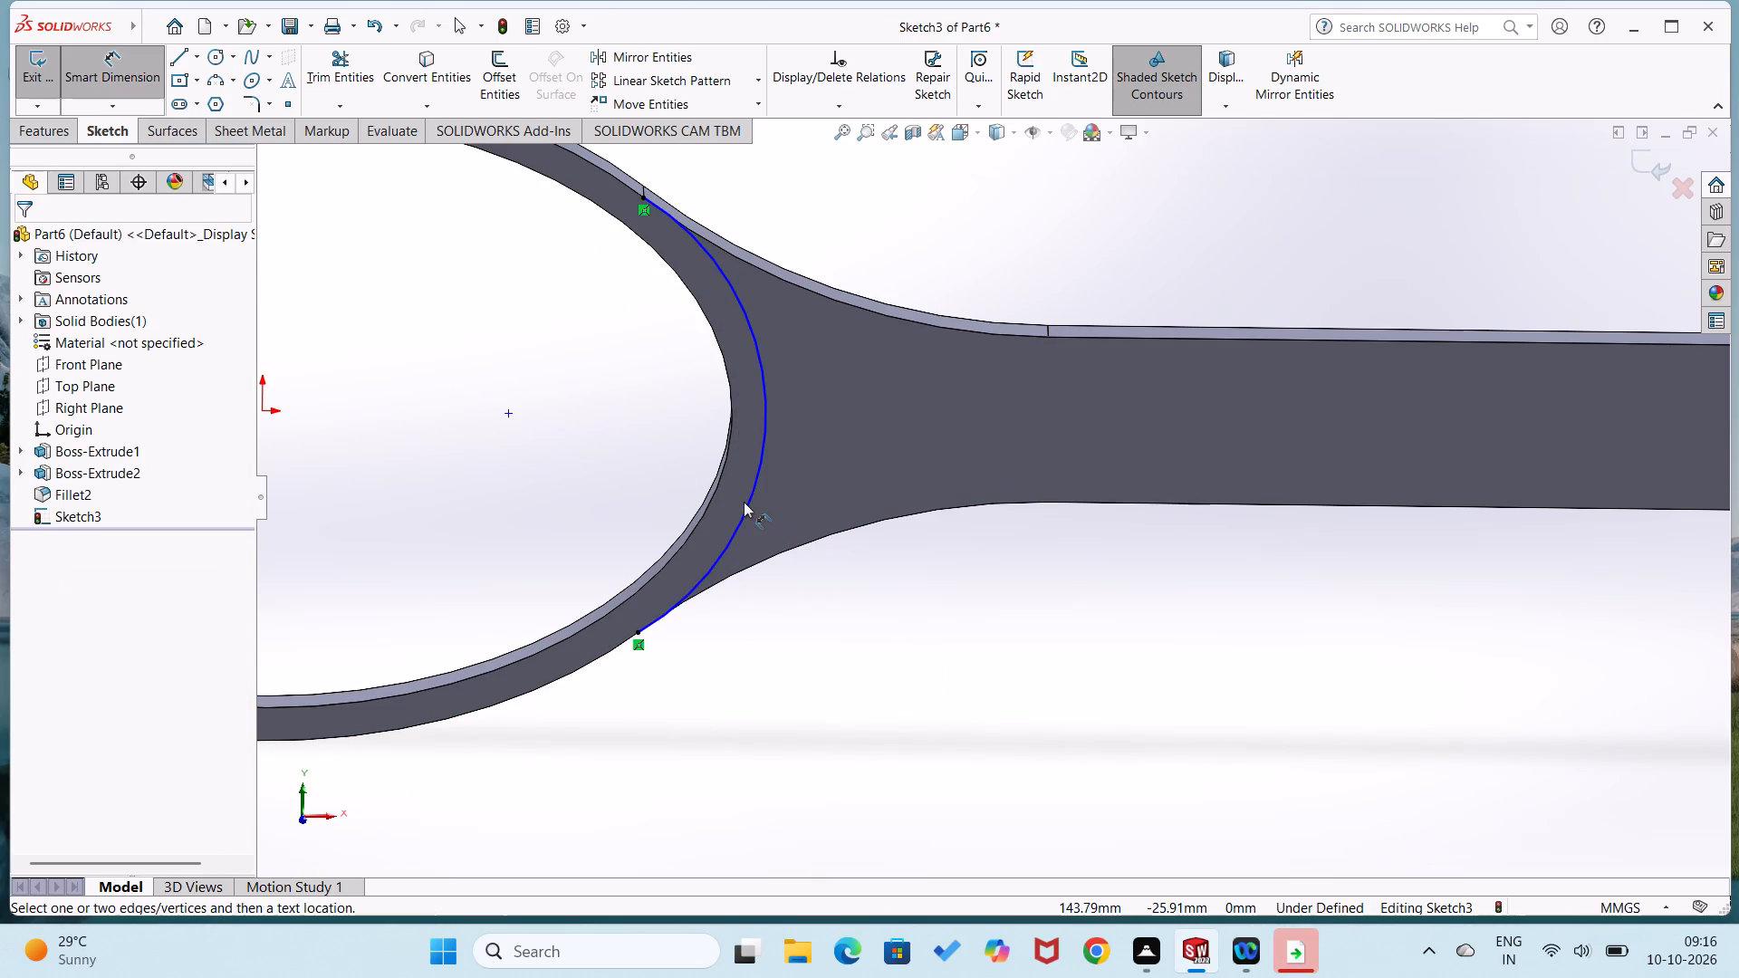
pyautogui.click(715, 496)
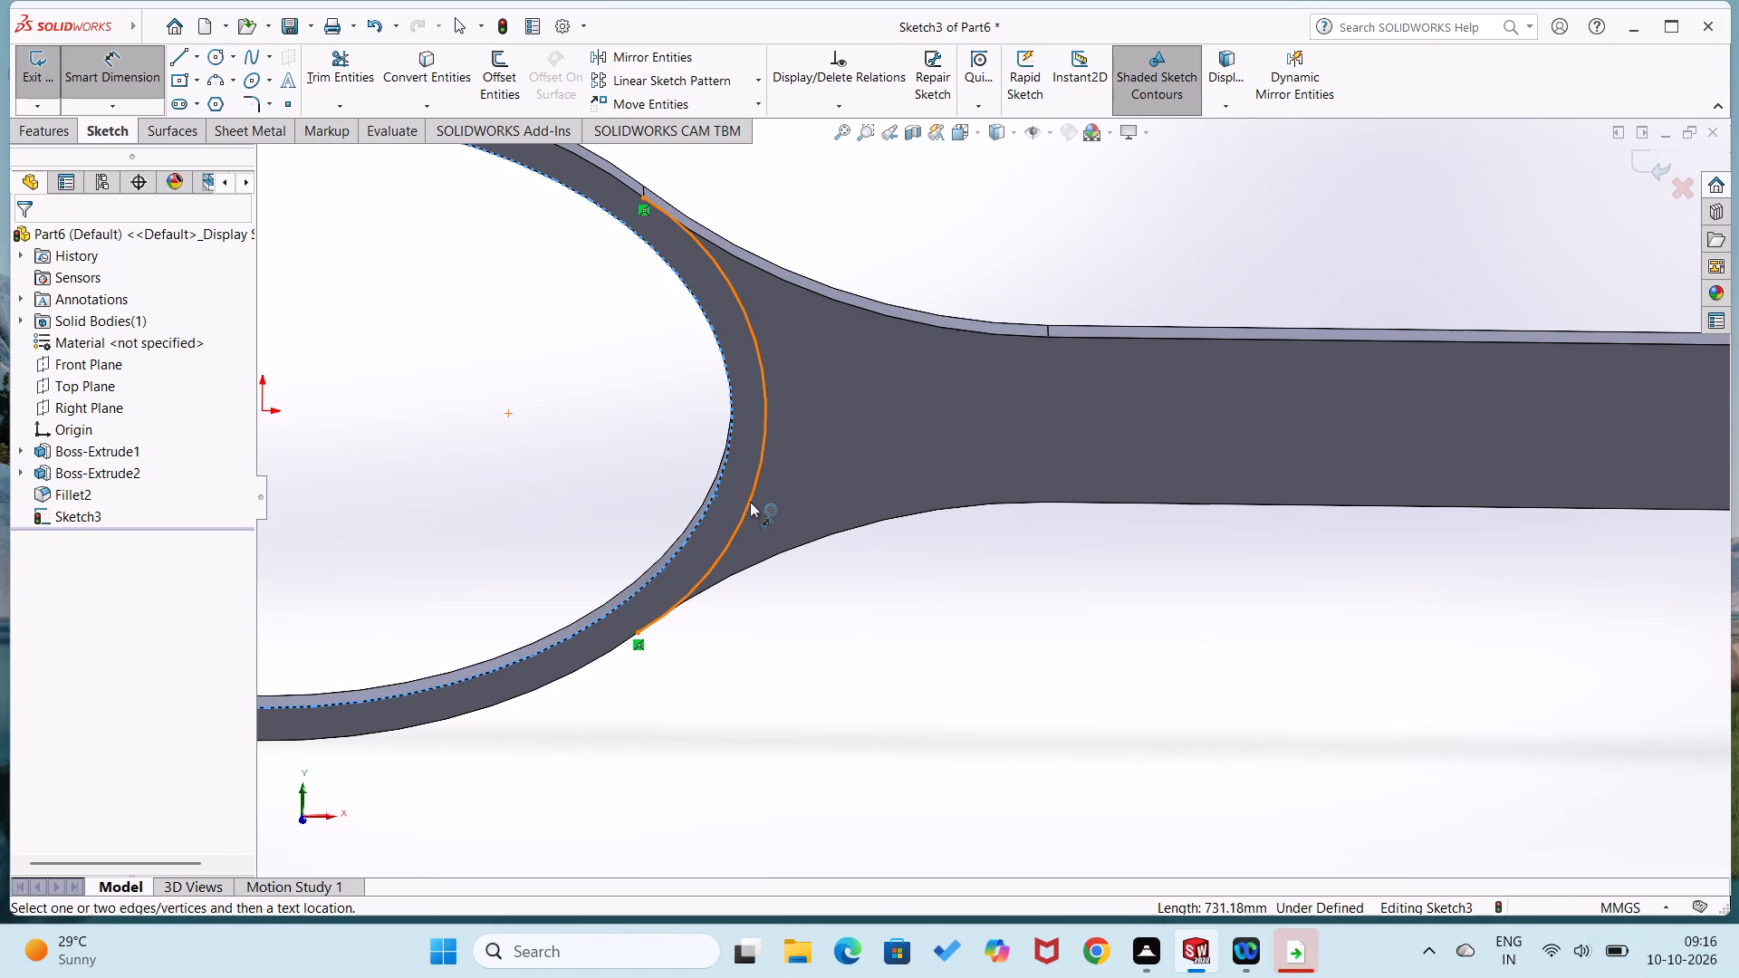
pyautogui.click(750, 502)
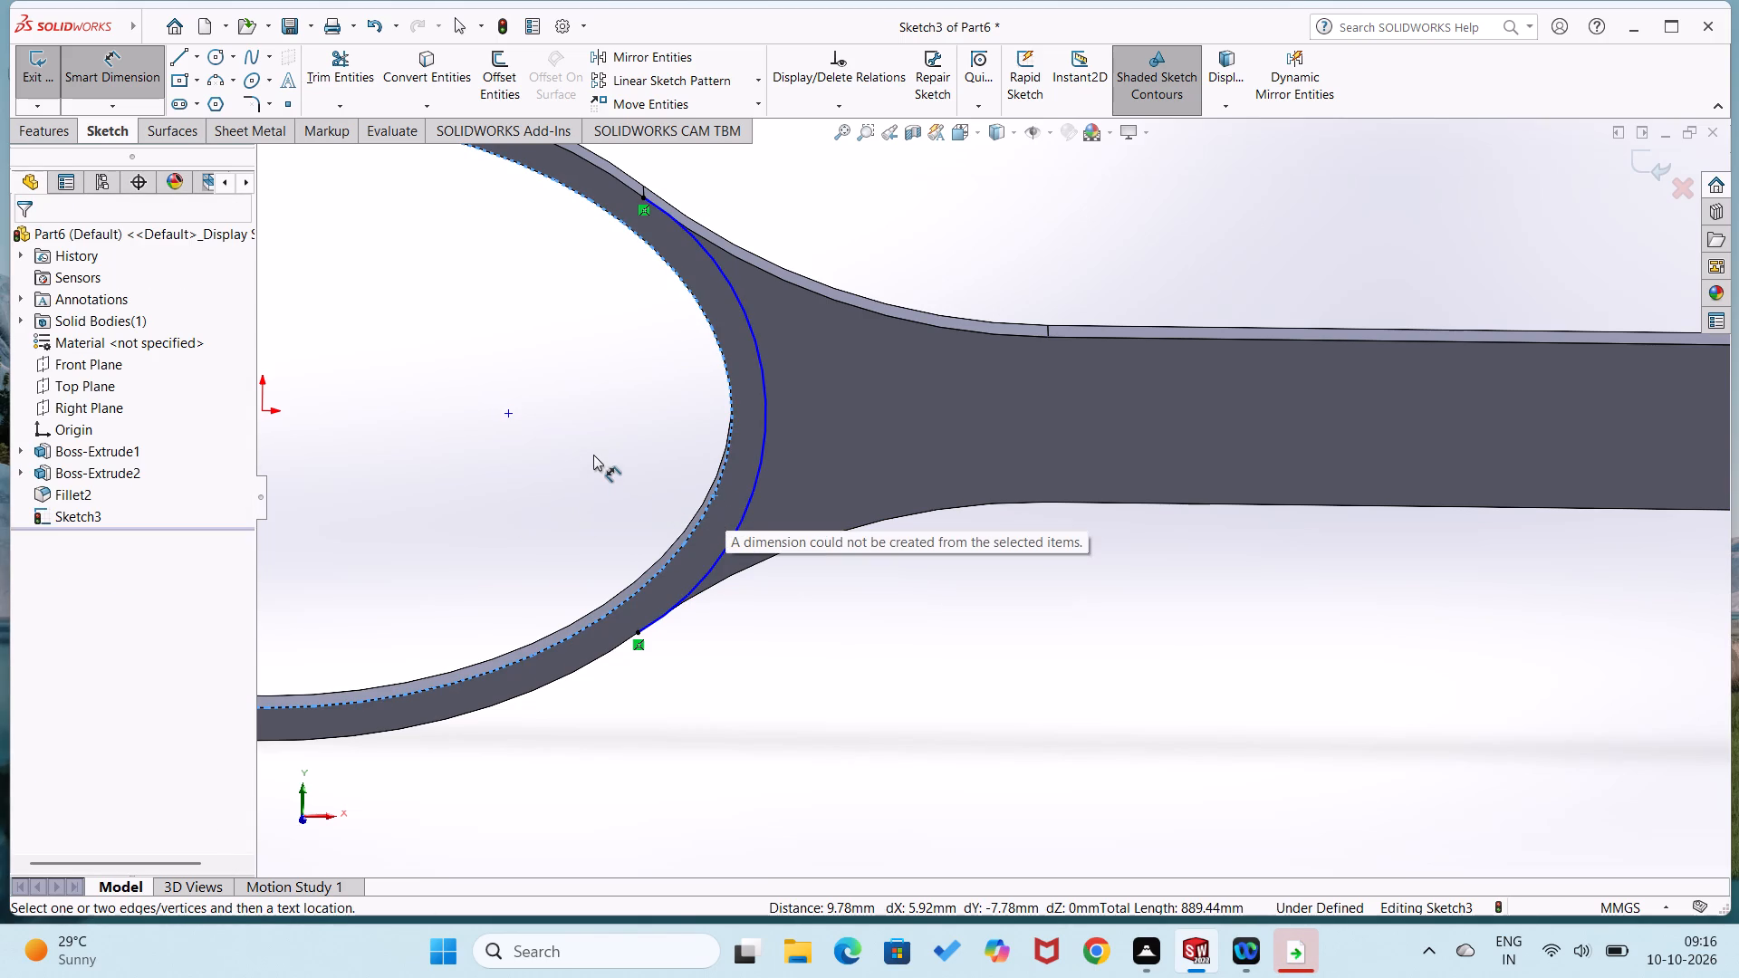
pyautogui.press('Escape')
# Dimension the new arc's radius and set it to 80 mm.
pyautogui.click(732, 534)
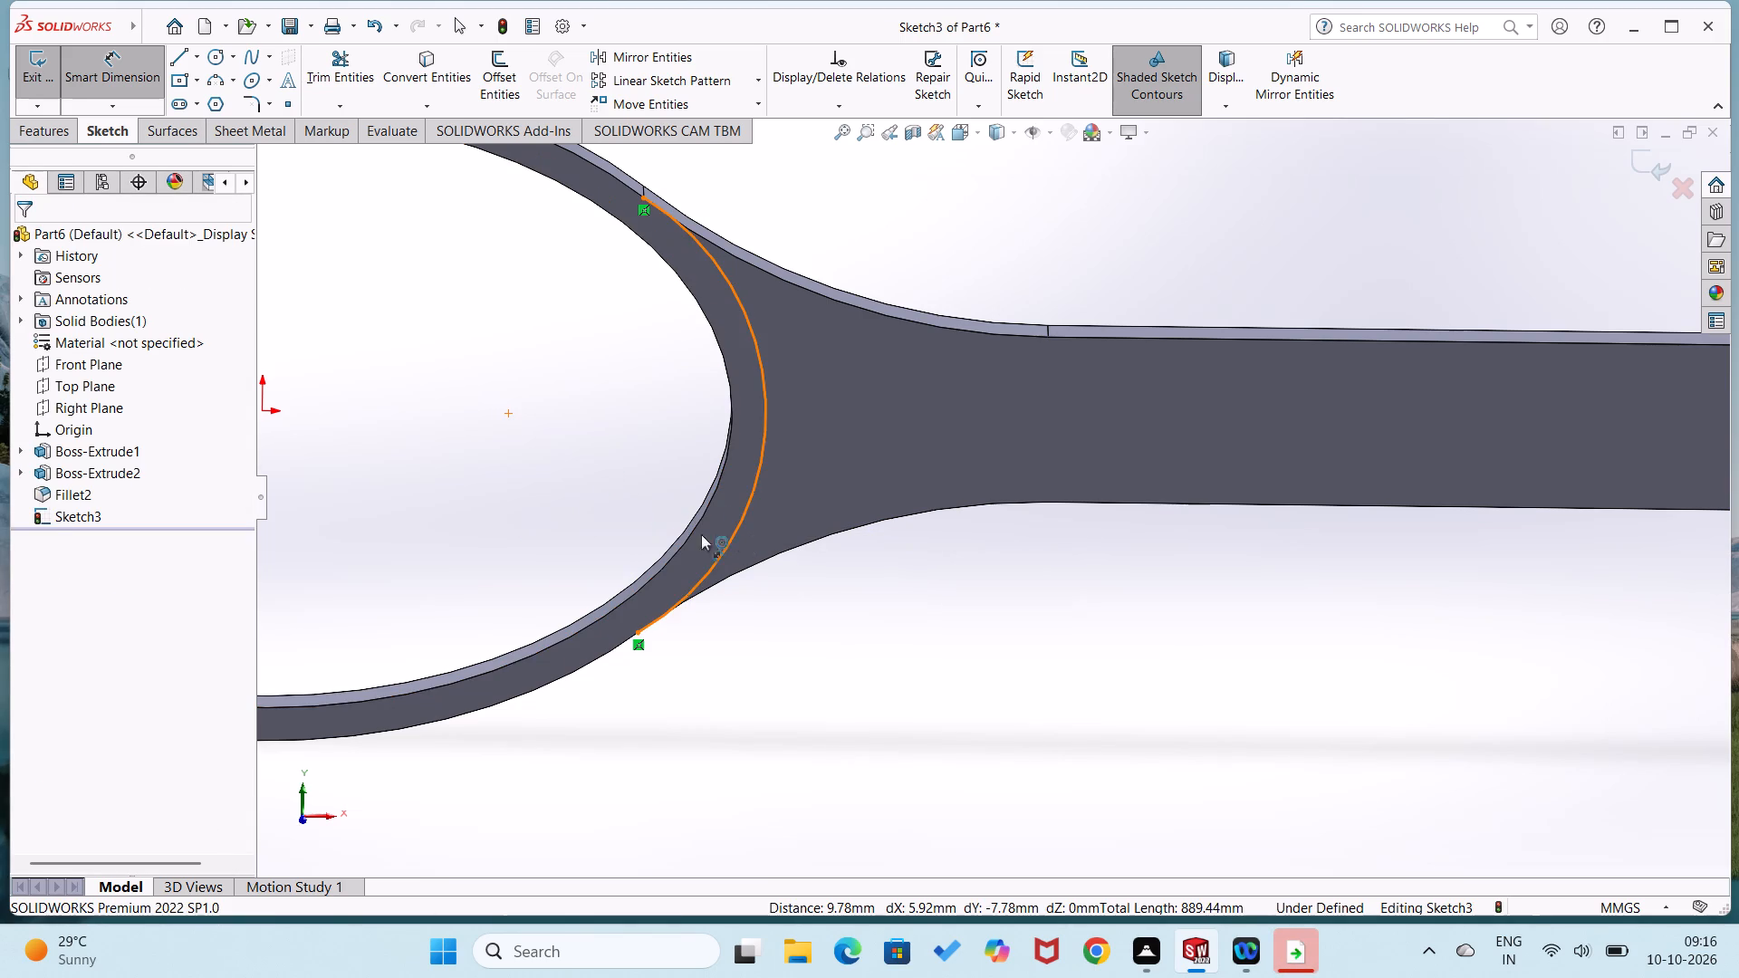
pyautogui.click(622, 485)
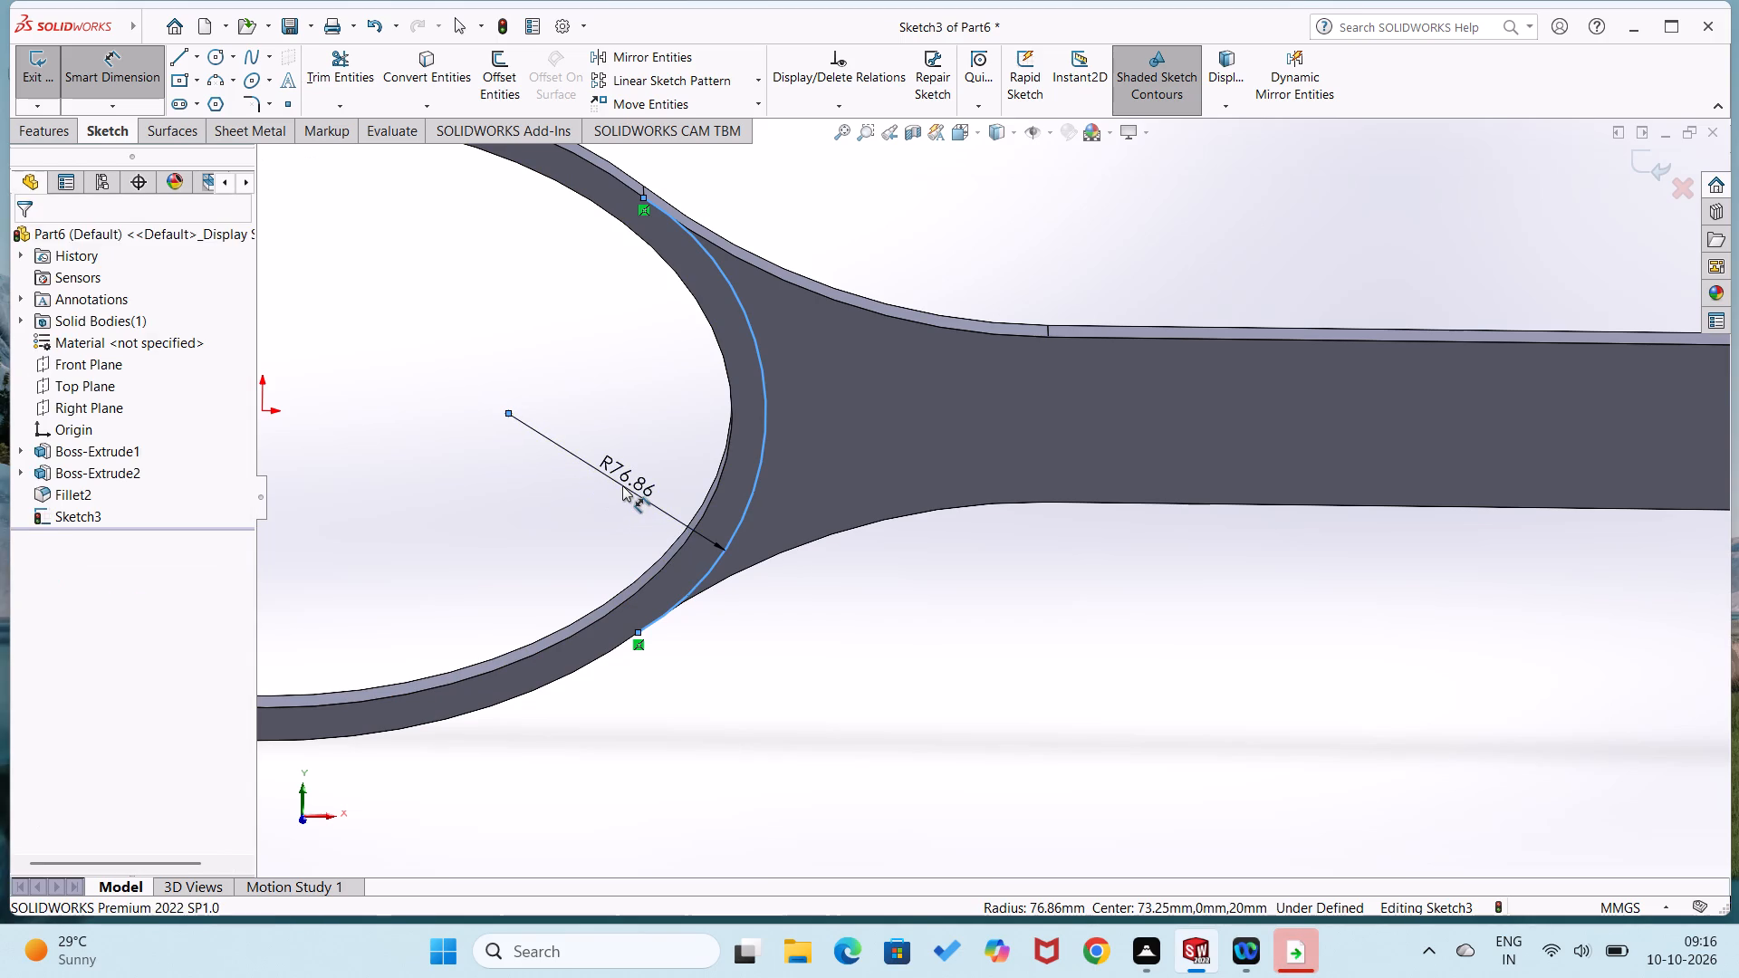
pyautogui.write('80')
pyautogui.press('Return')
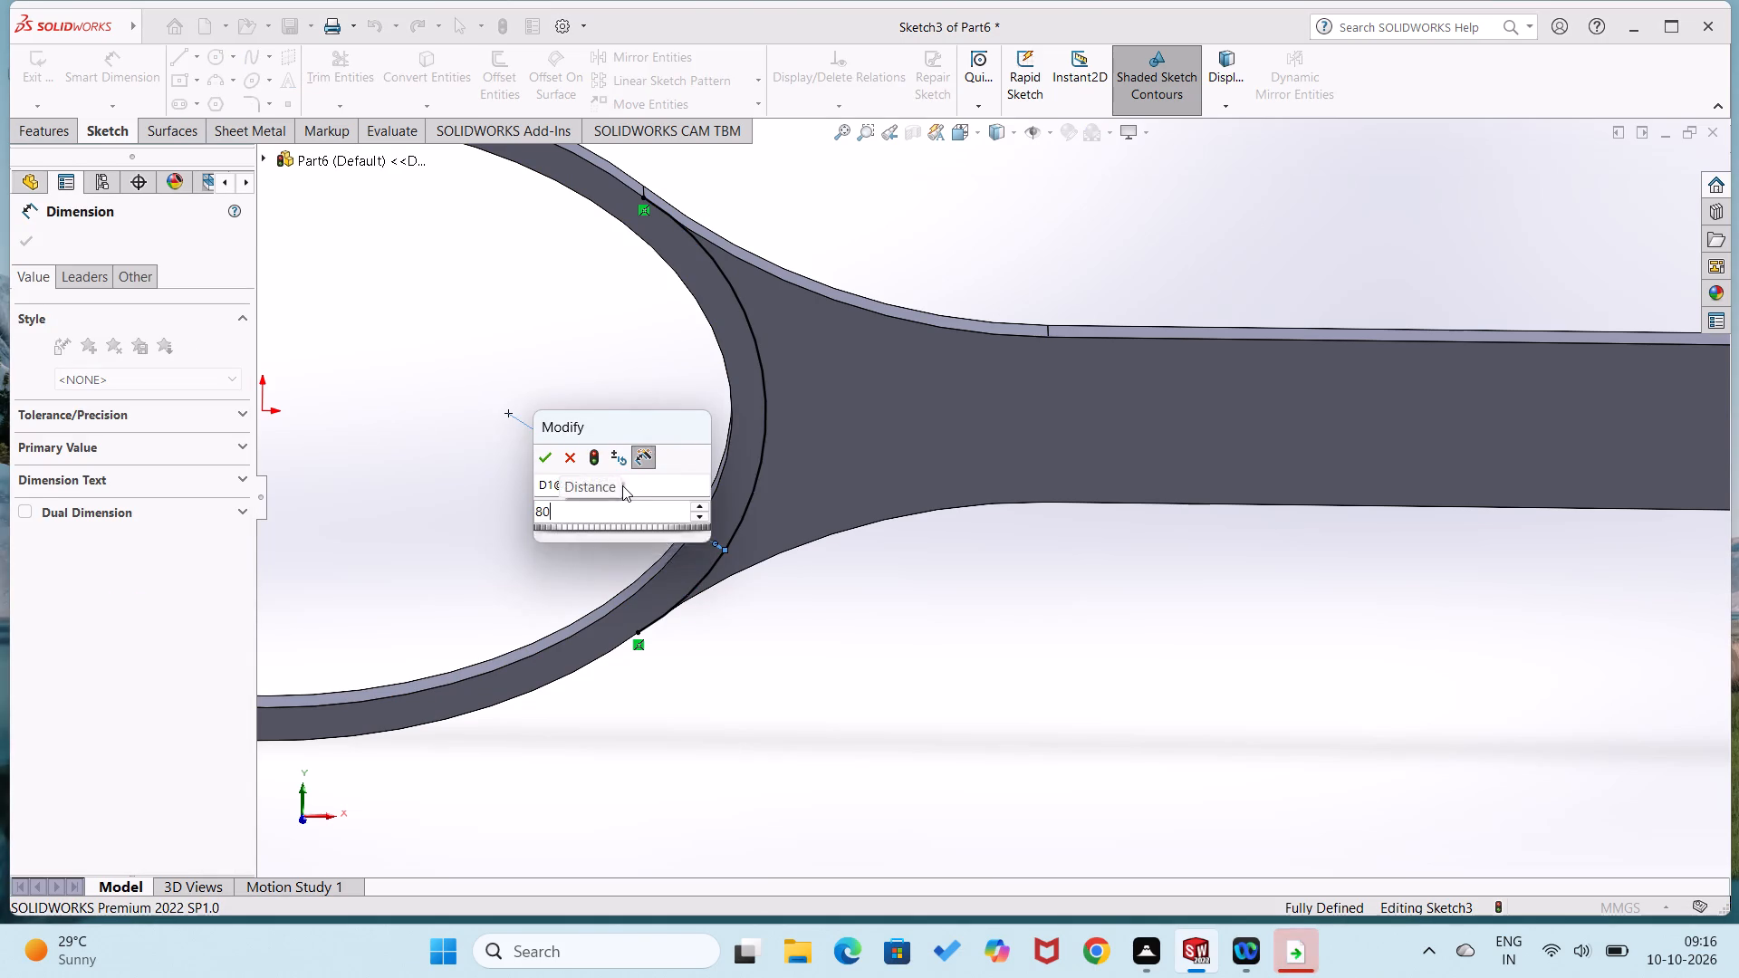
pyautogui.click(532, 459)
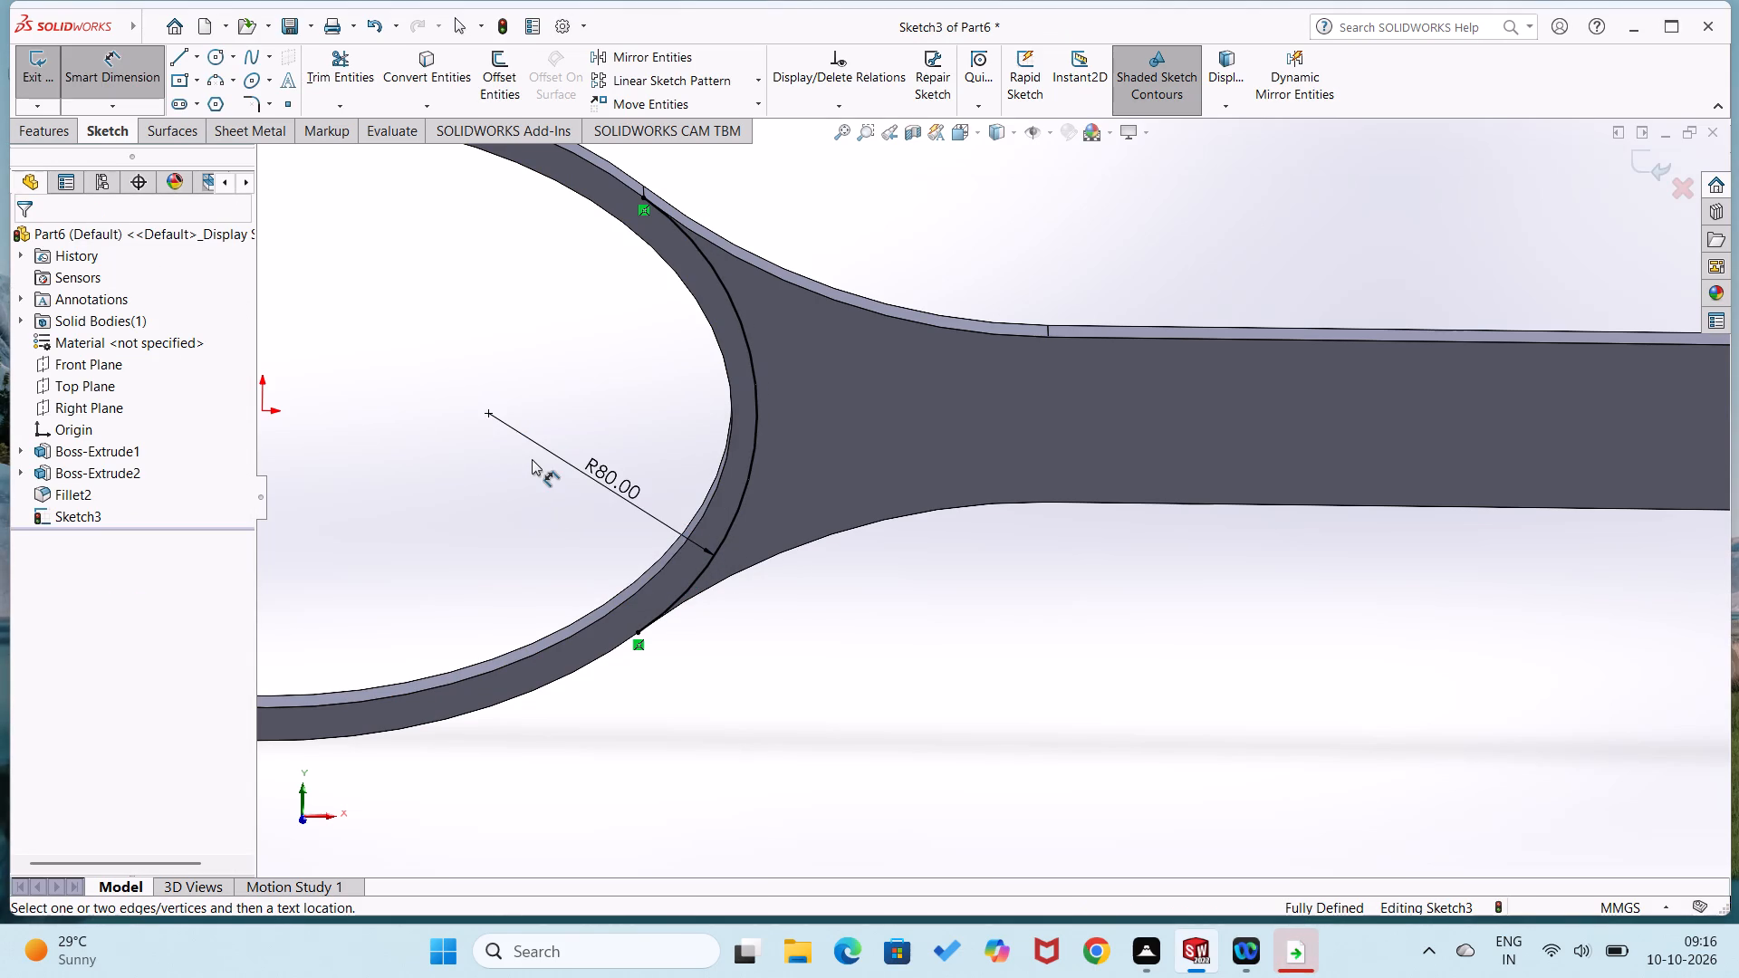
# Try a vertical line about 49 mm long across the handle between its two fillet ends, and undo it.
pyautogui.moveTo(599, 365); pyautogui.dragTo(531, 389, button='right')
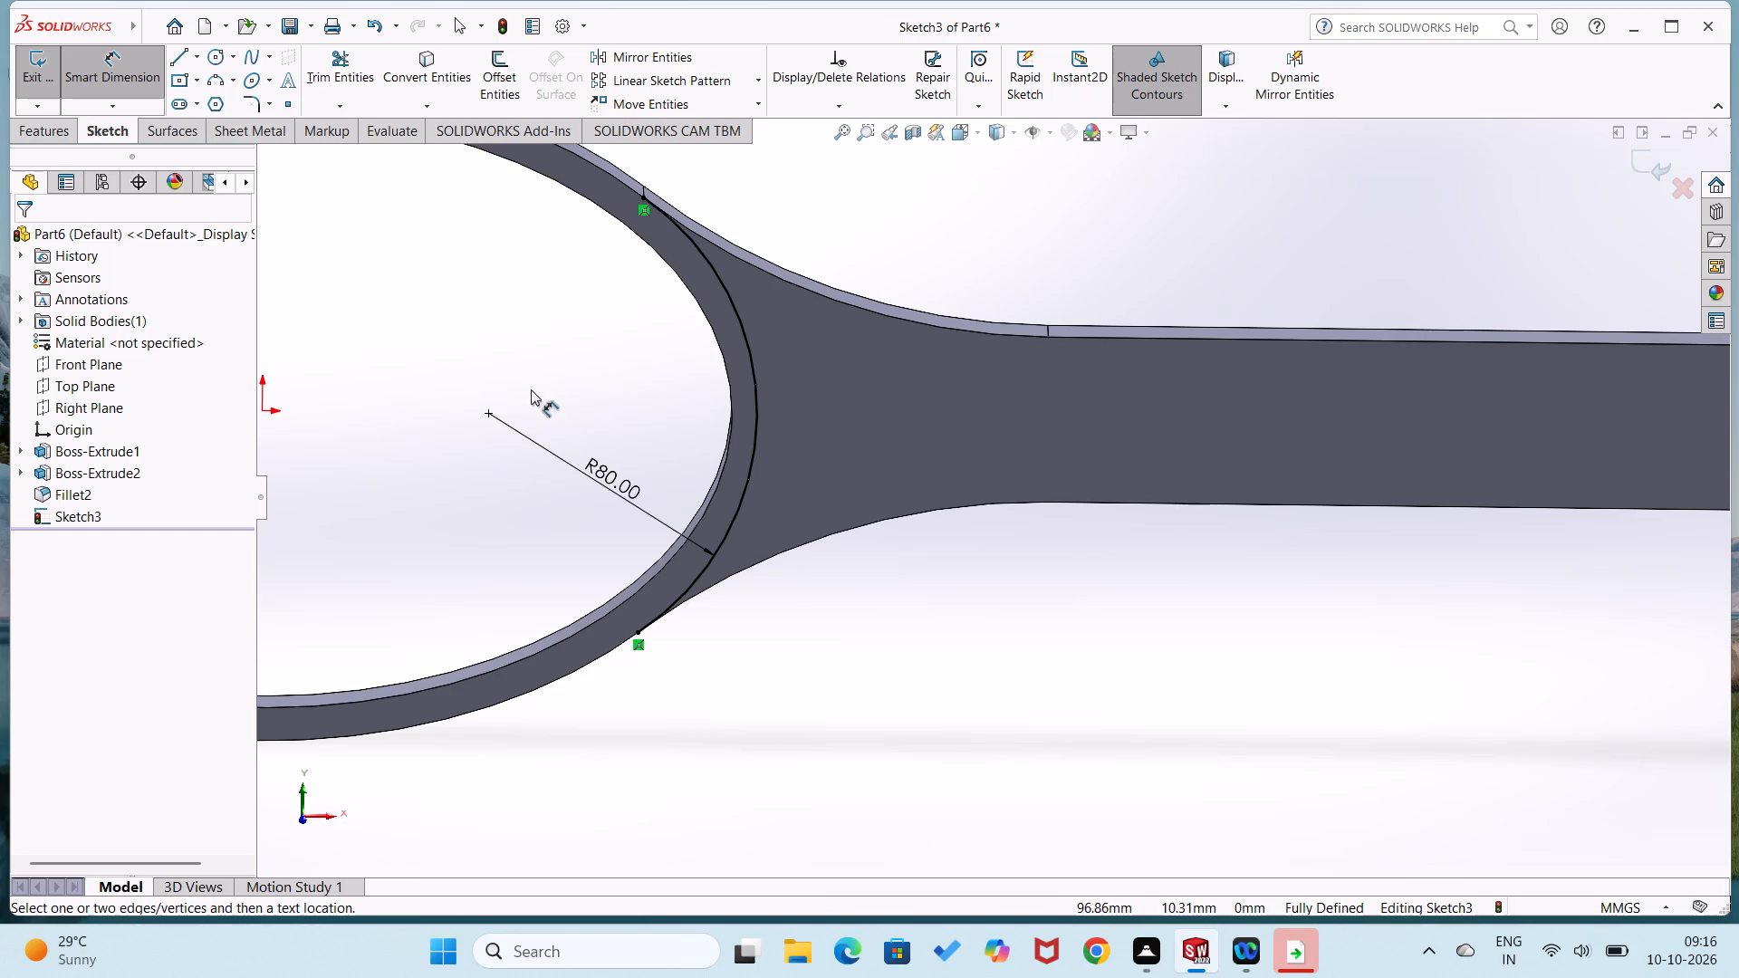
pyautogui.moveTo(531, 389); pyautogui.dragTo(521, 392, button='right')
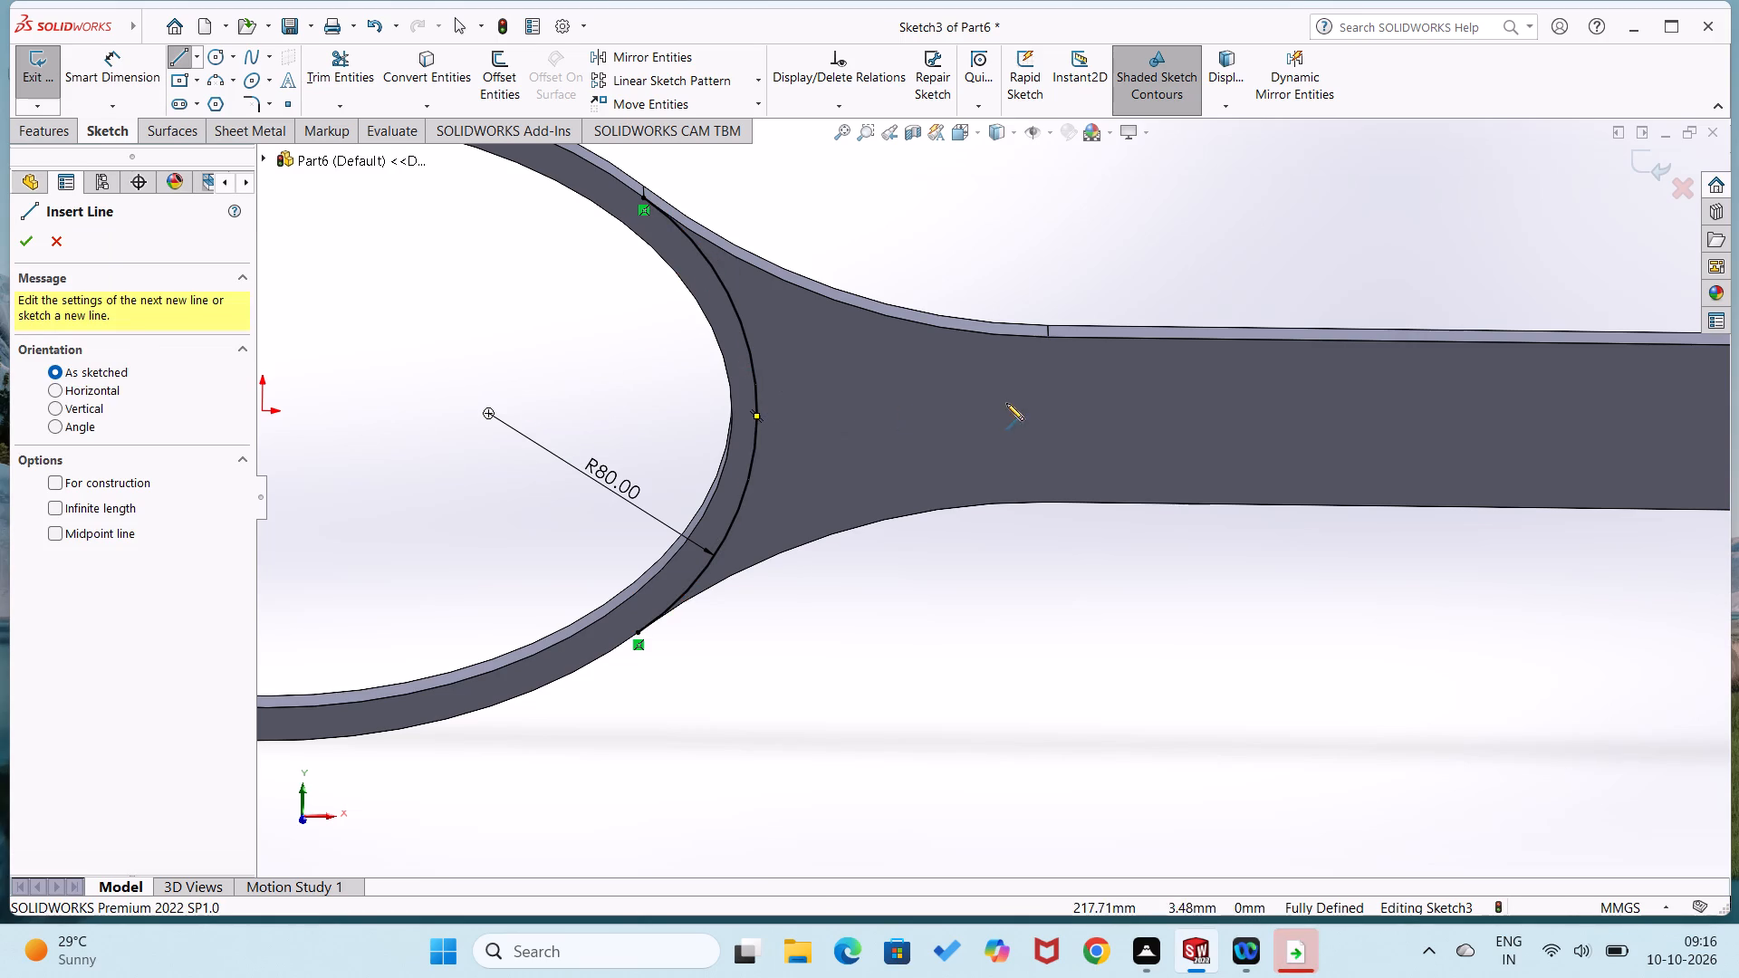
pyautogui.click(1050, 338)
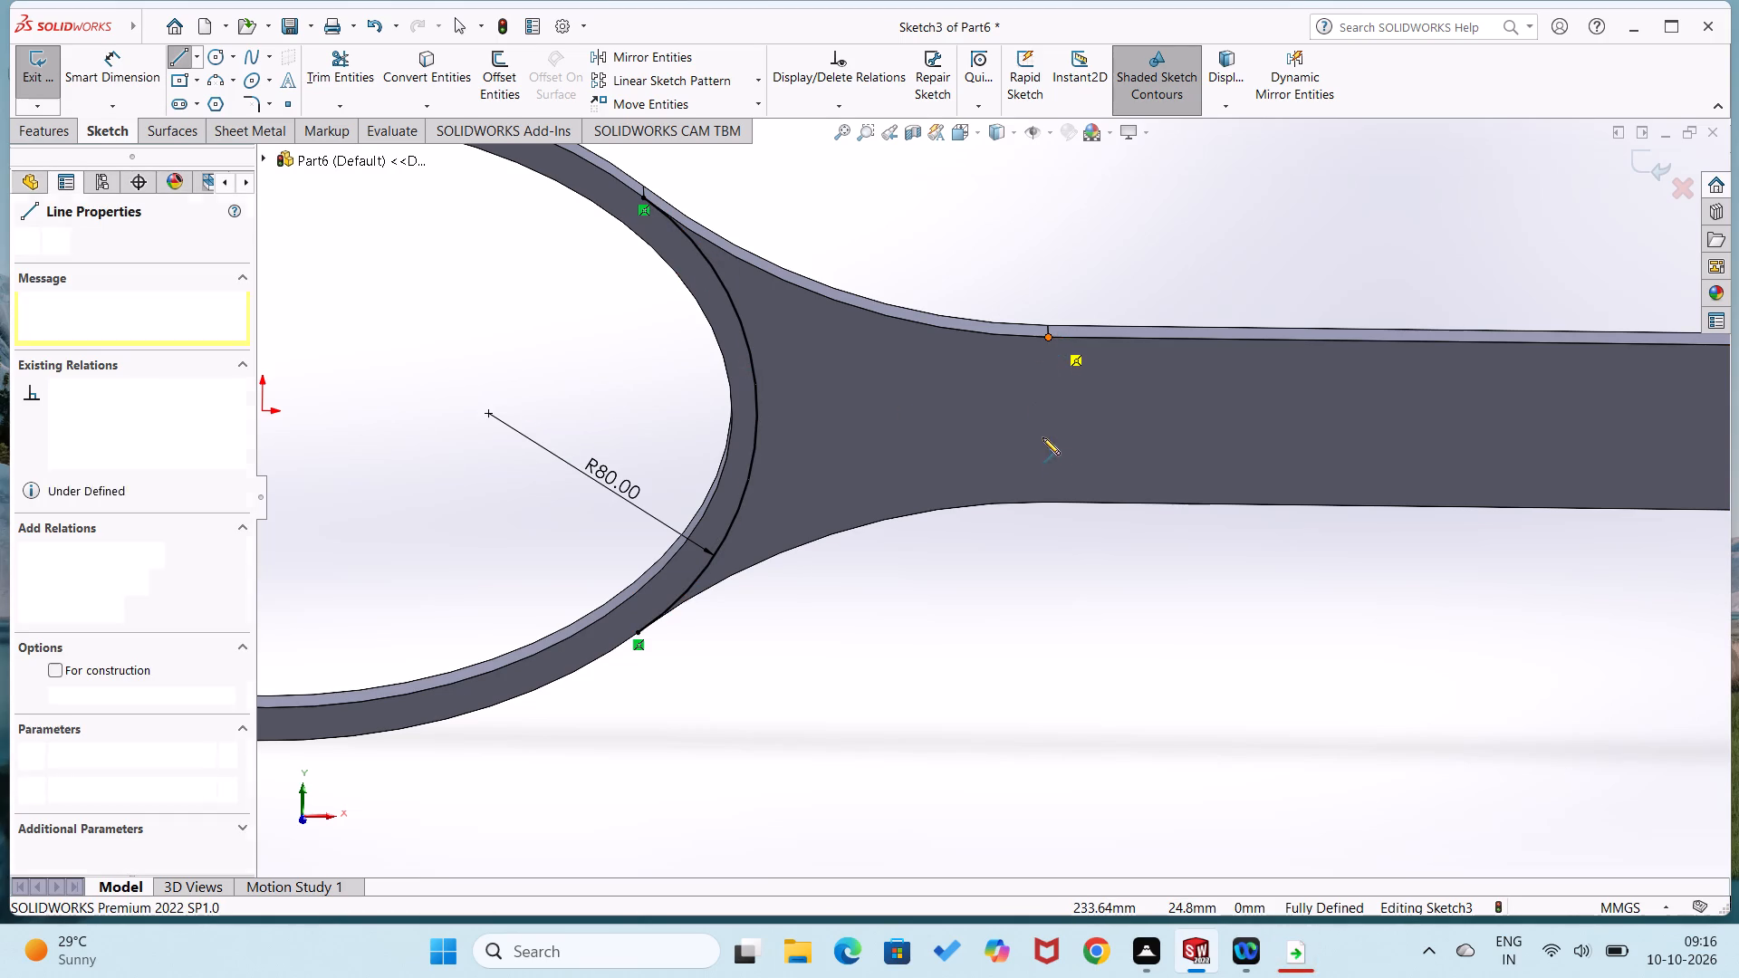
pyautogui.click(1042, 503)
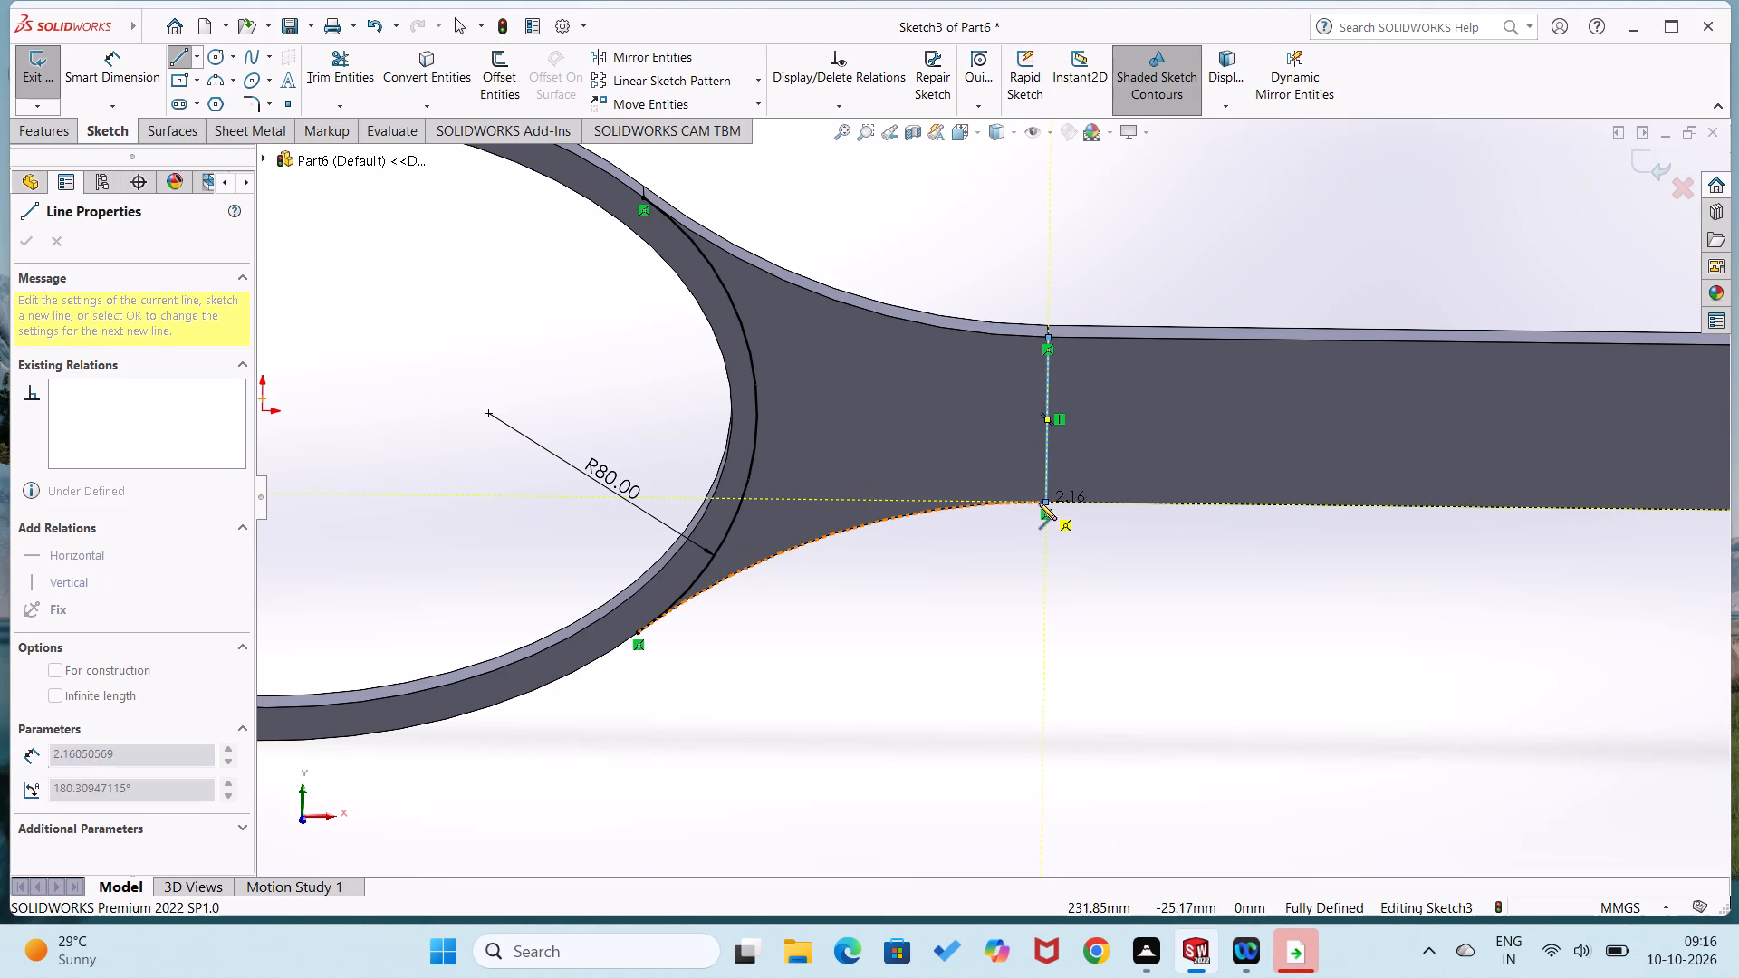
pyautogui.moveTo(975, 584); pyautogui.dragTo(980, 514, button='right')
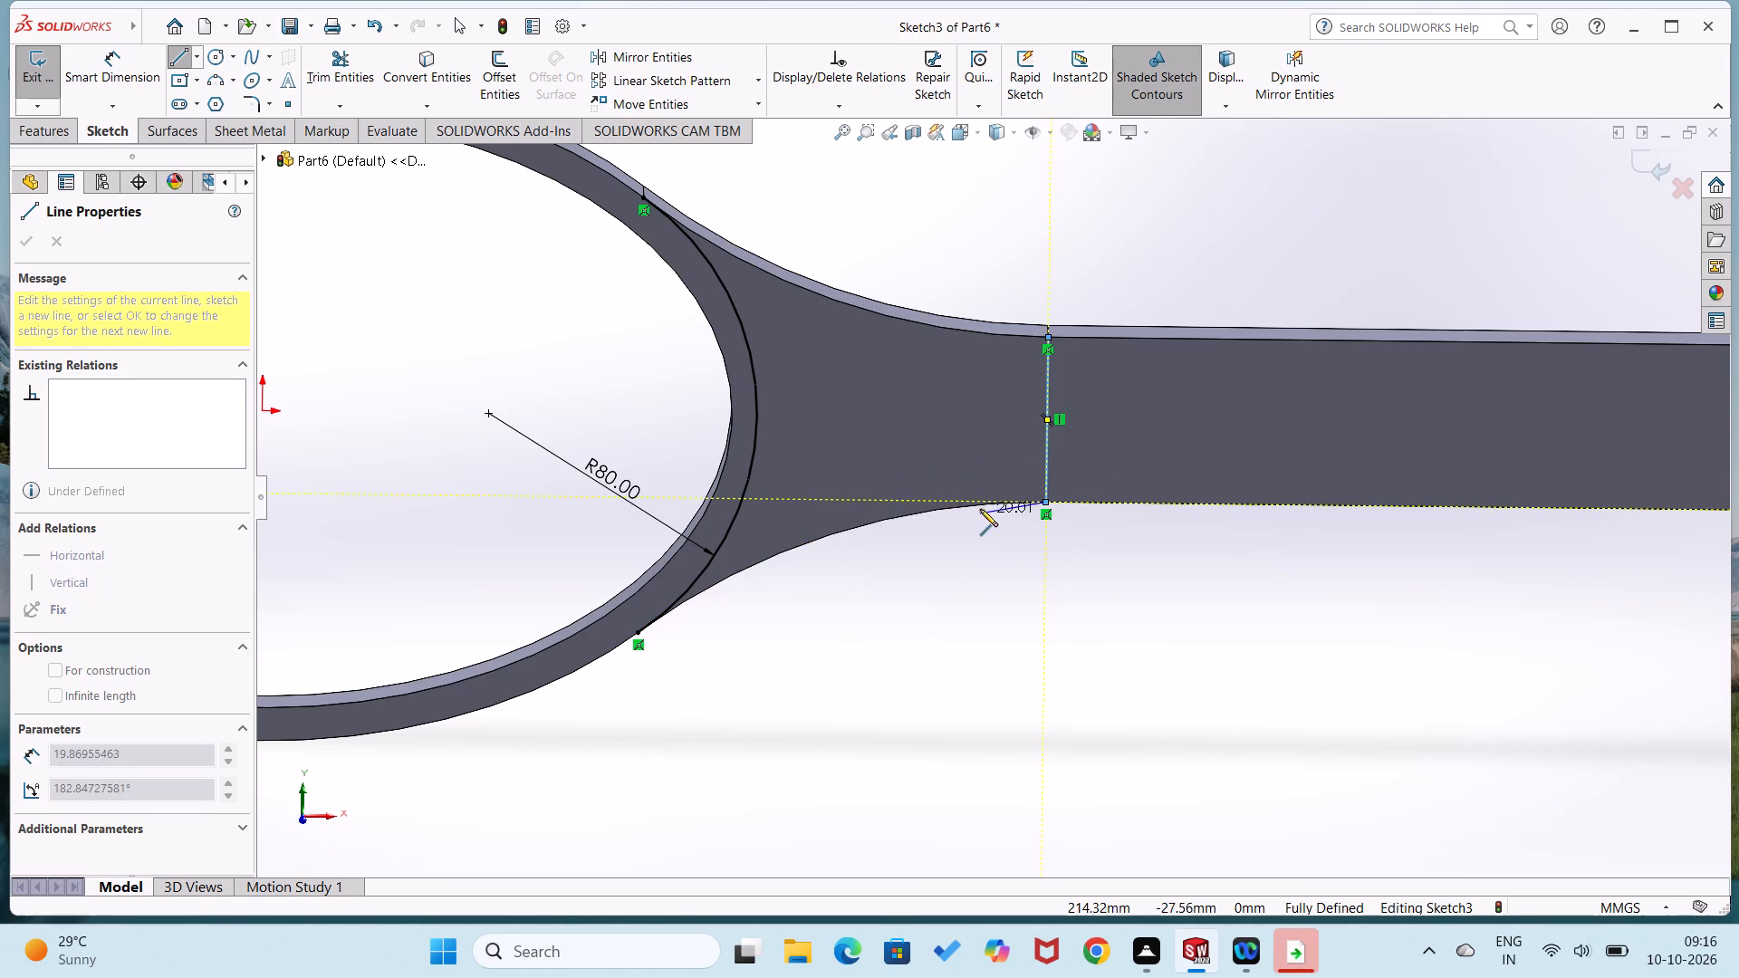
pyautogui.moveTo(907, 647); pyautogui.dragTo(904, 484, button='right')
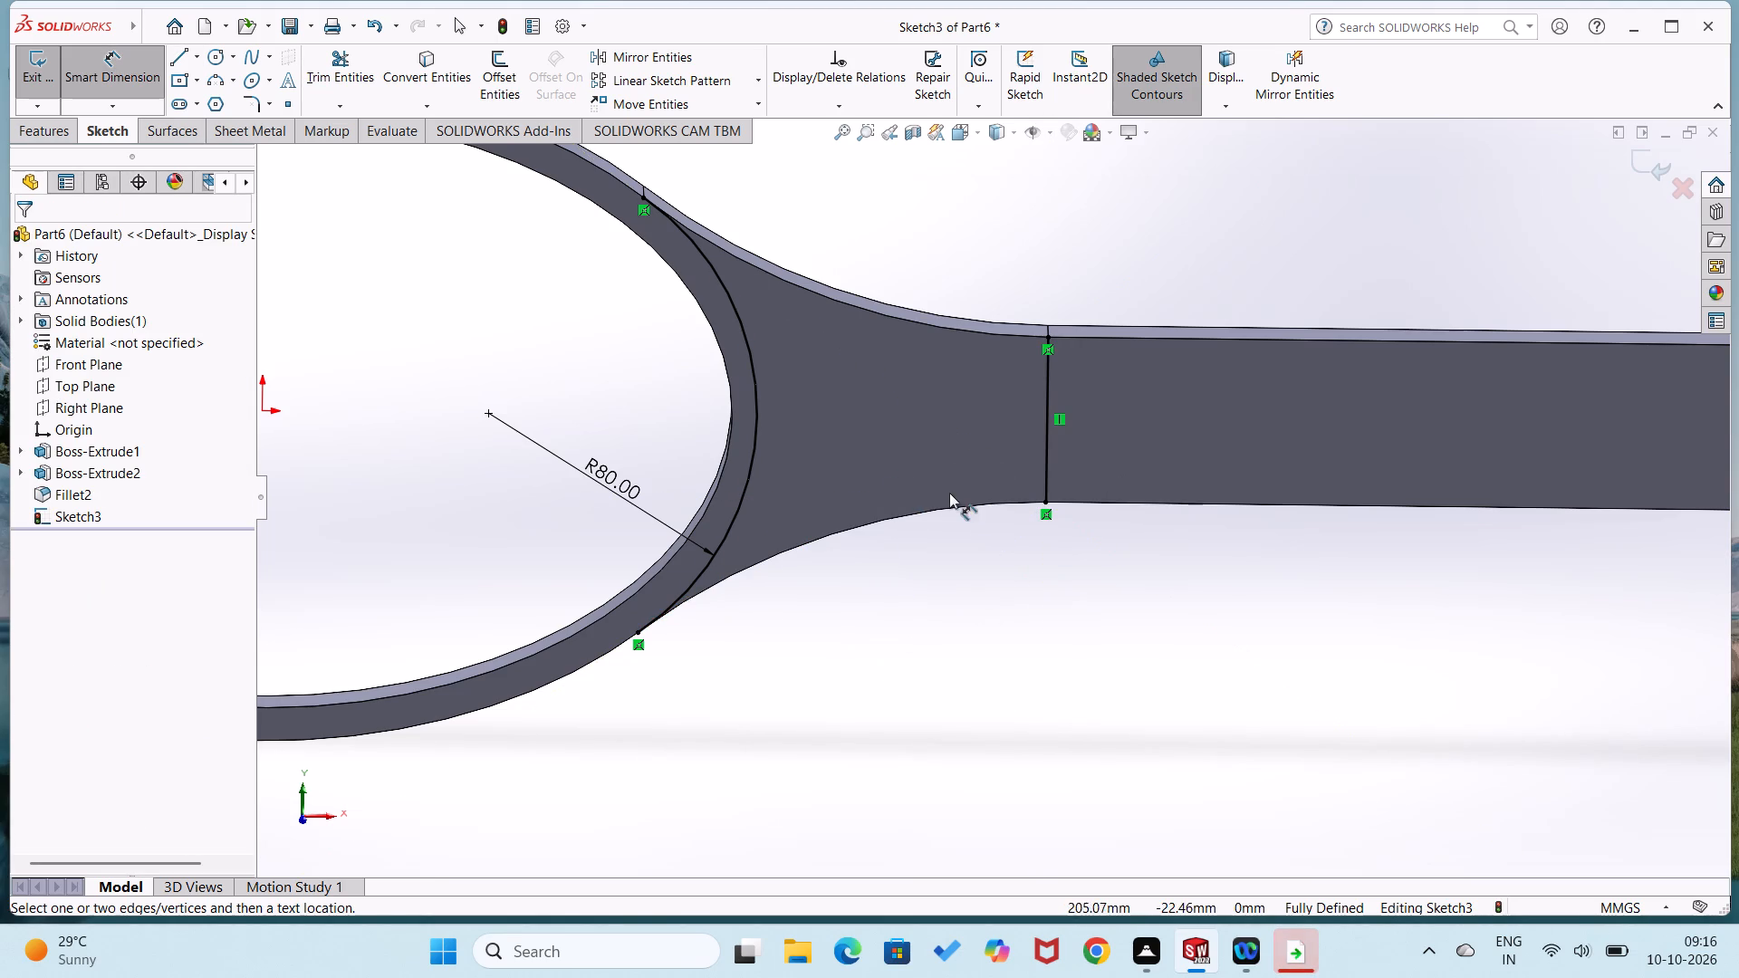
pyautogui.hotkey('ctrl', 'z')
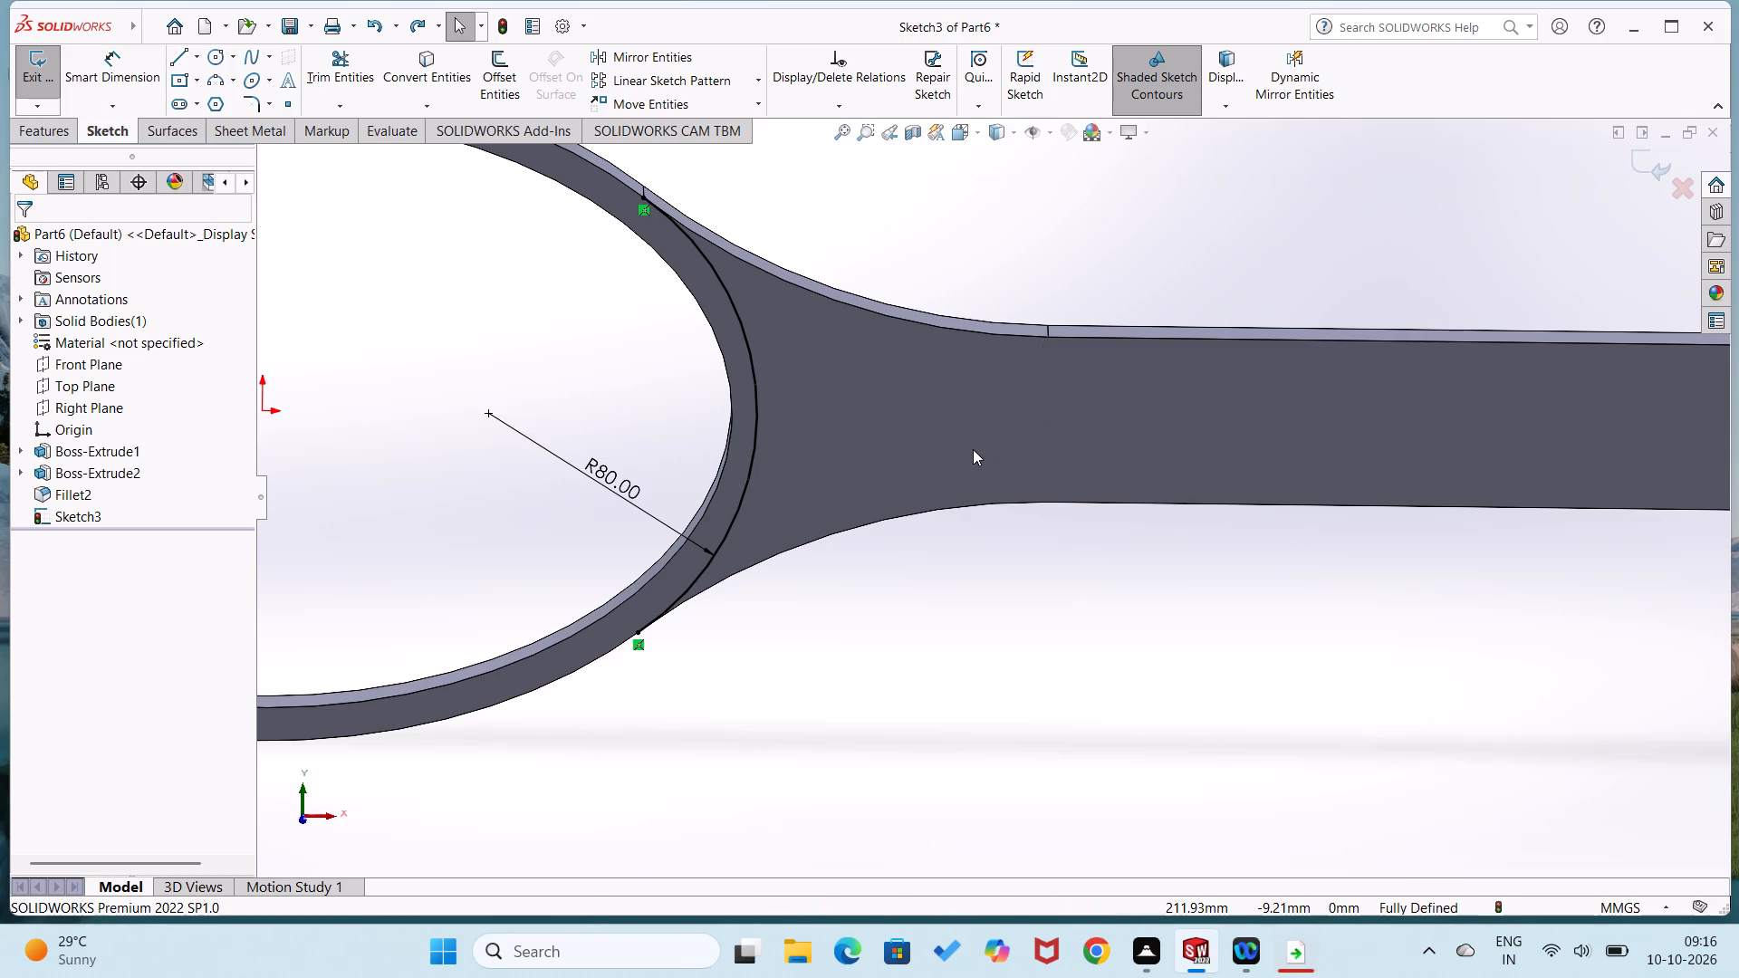
# Examine the arc's lower end and the transition between the head and the handle, face-on and from an angle.
pyautogui.rightClick(1025, 436)
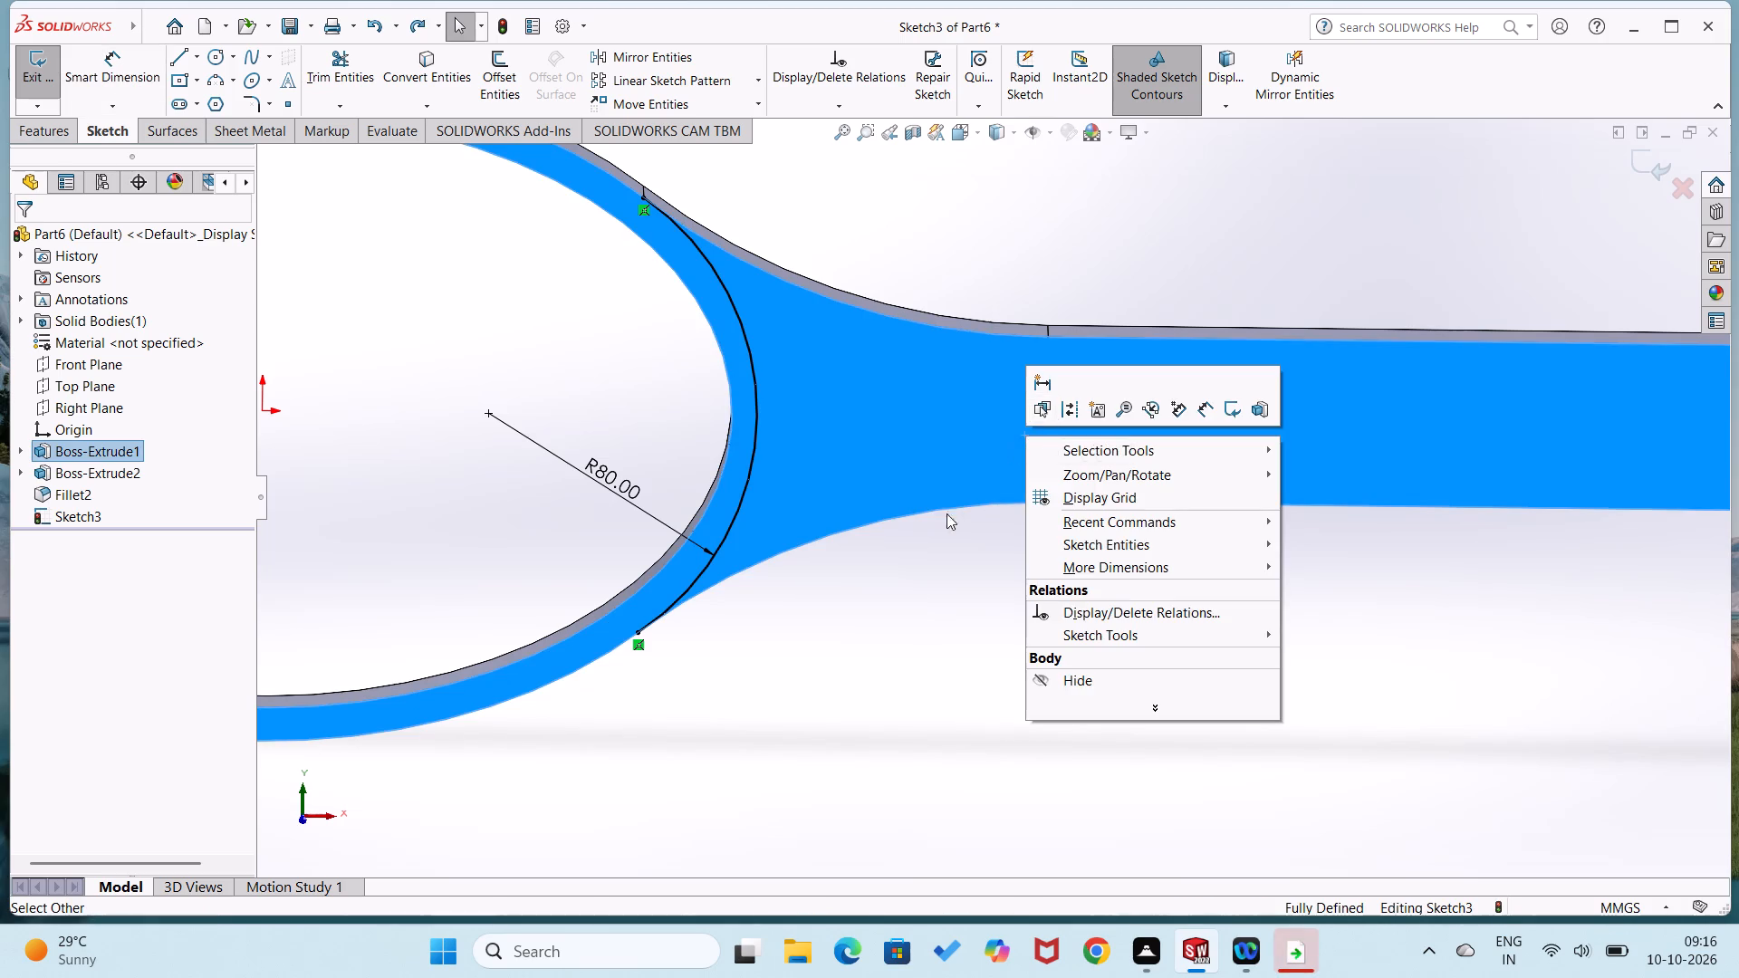
pyautogui.click(945, 574)
pyautogui.hotkey('ctrl', '8')
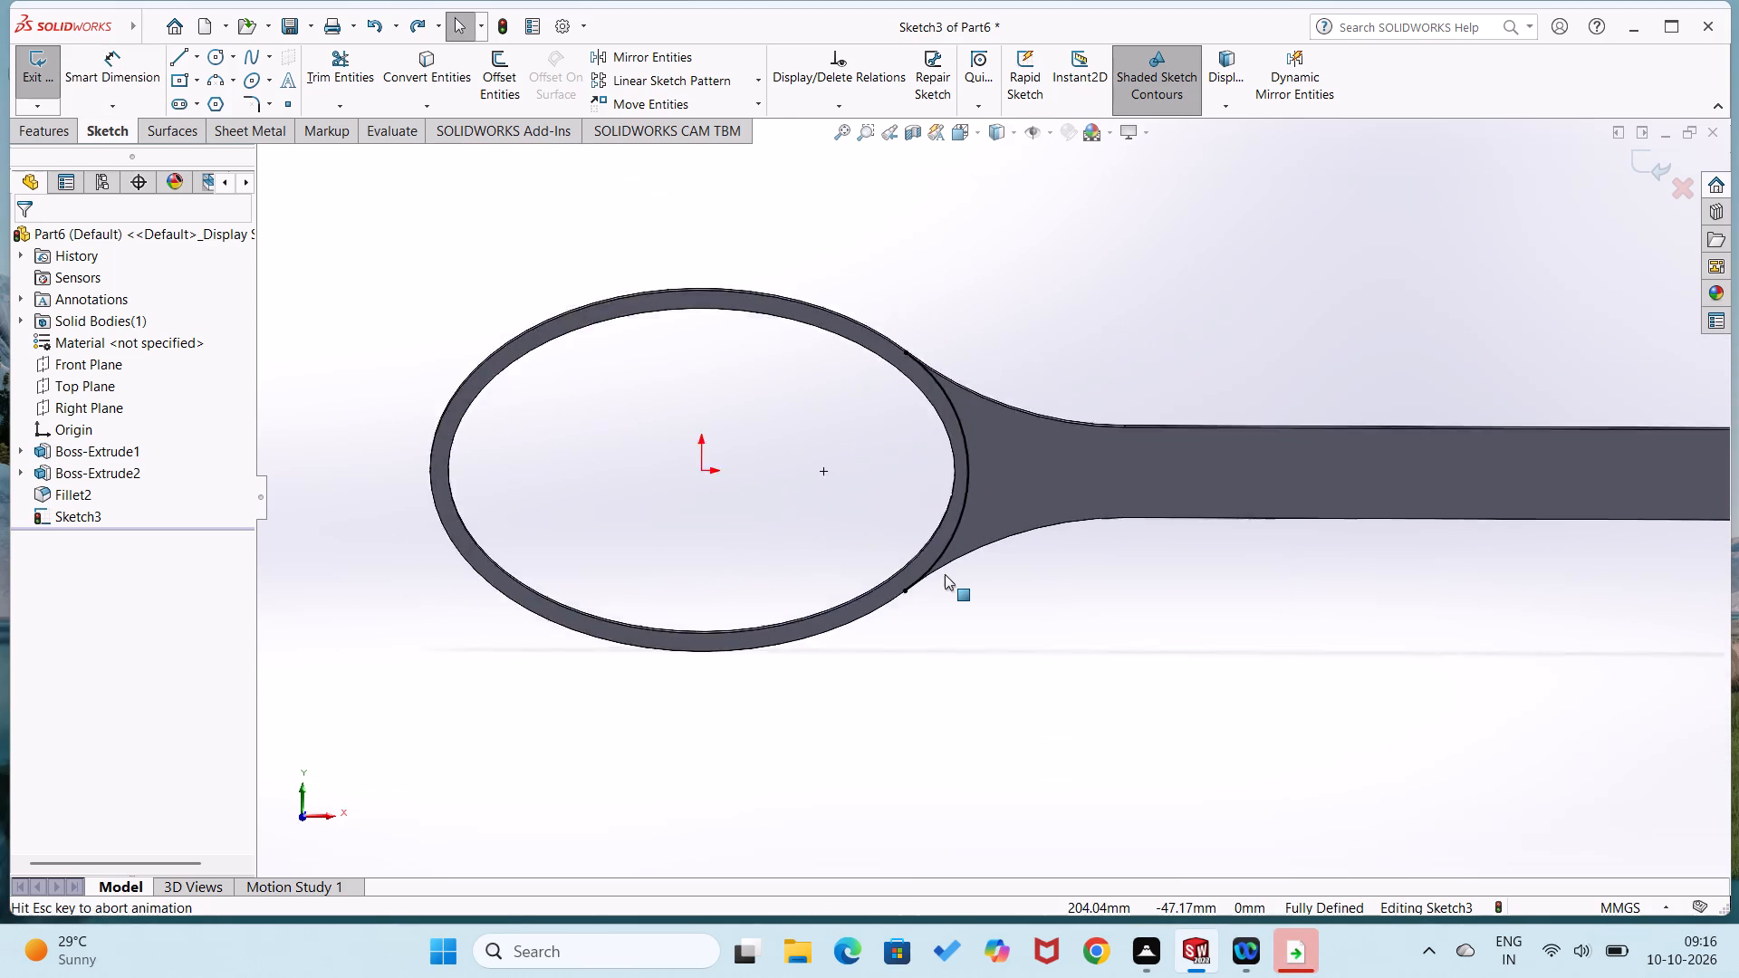
pyautogui.scroll(-9, 935, 592)
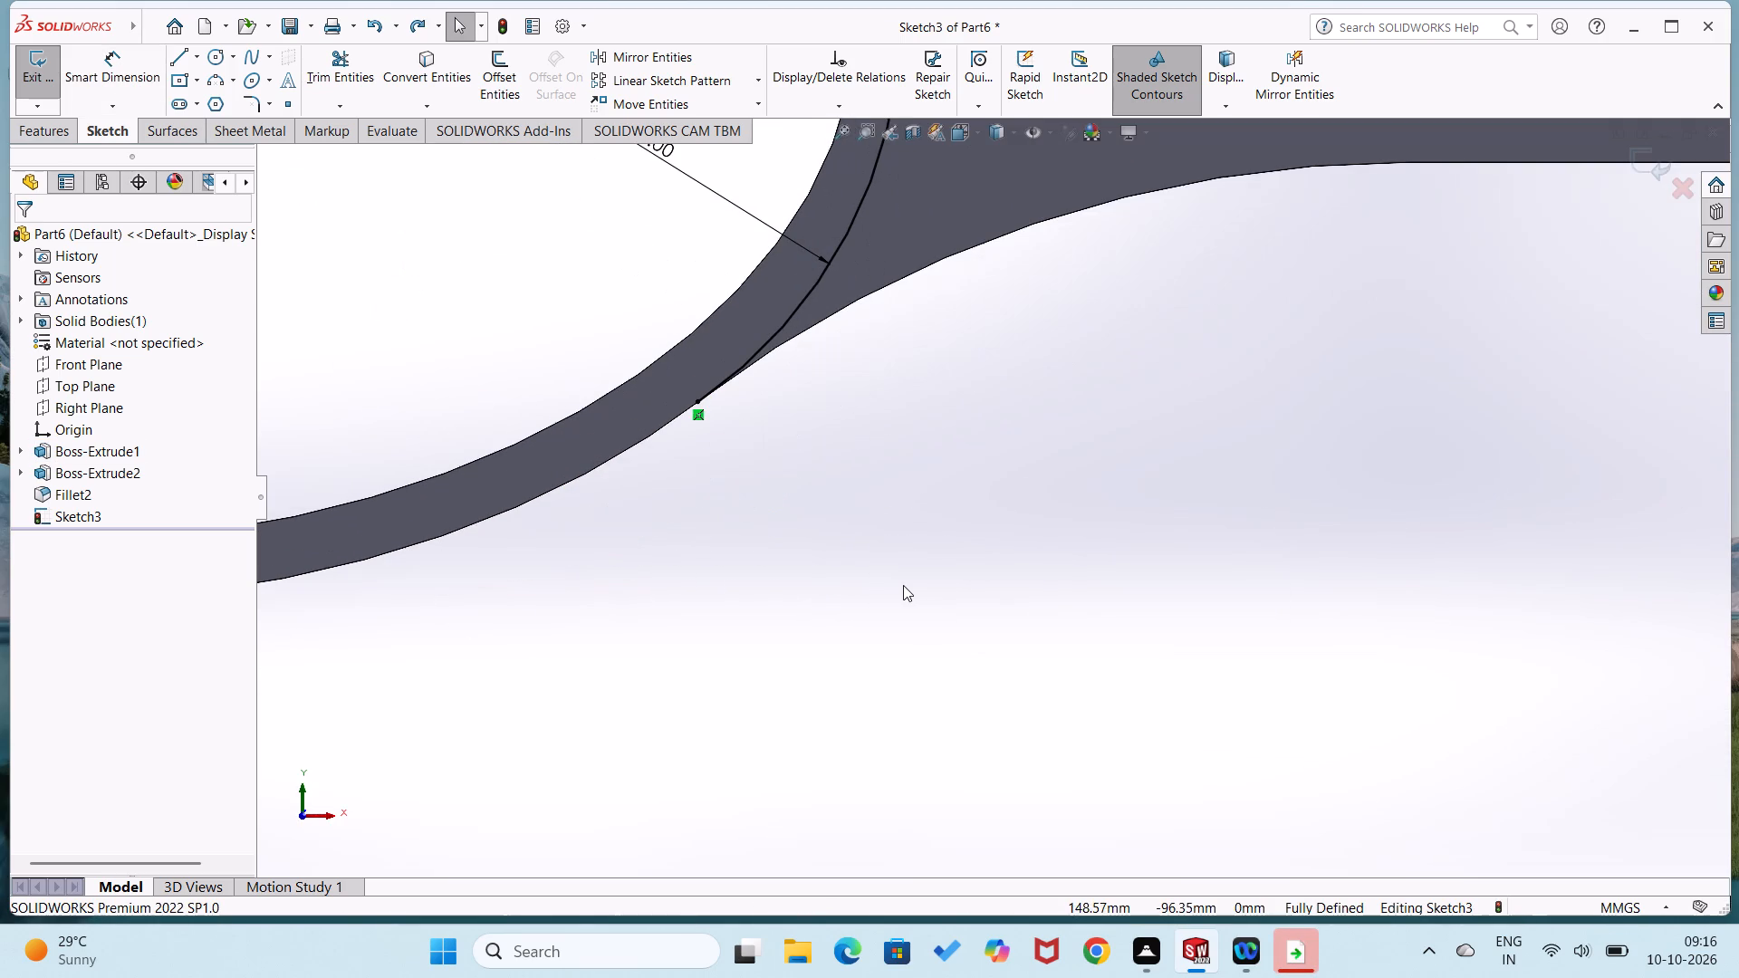
pyautogui.middleClick(1000, 454)
pyautogui.scroll(1, 1003, 452)
pyautogui.scroll(3, 1121, 418)
pyautogui.moveTo(1178, 370); pyautogui.dragTo(1168, 298, button='middle')
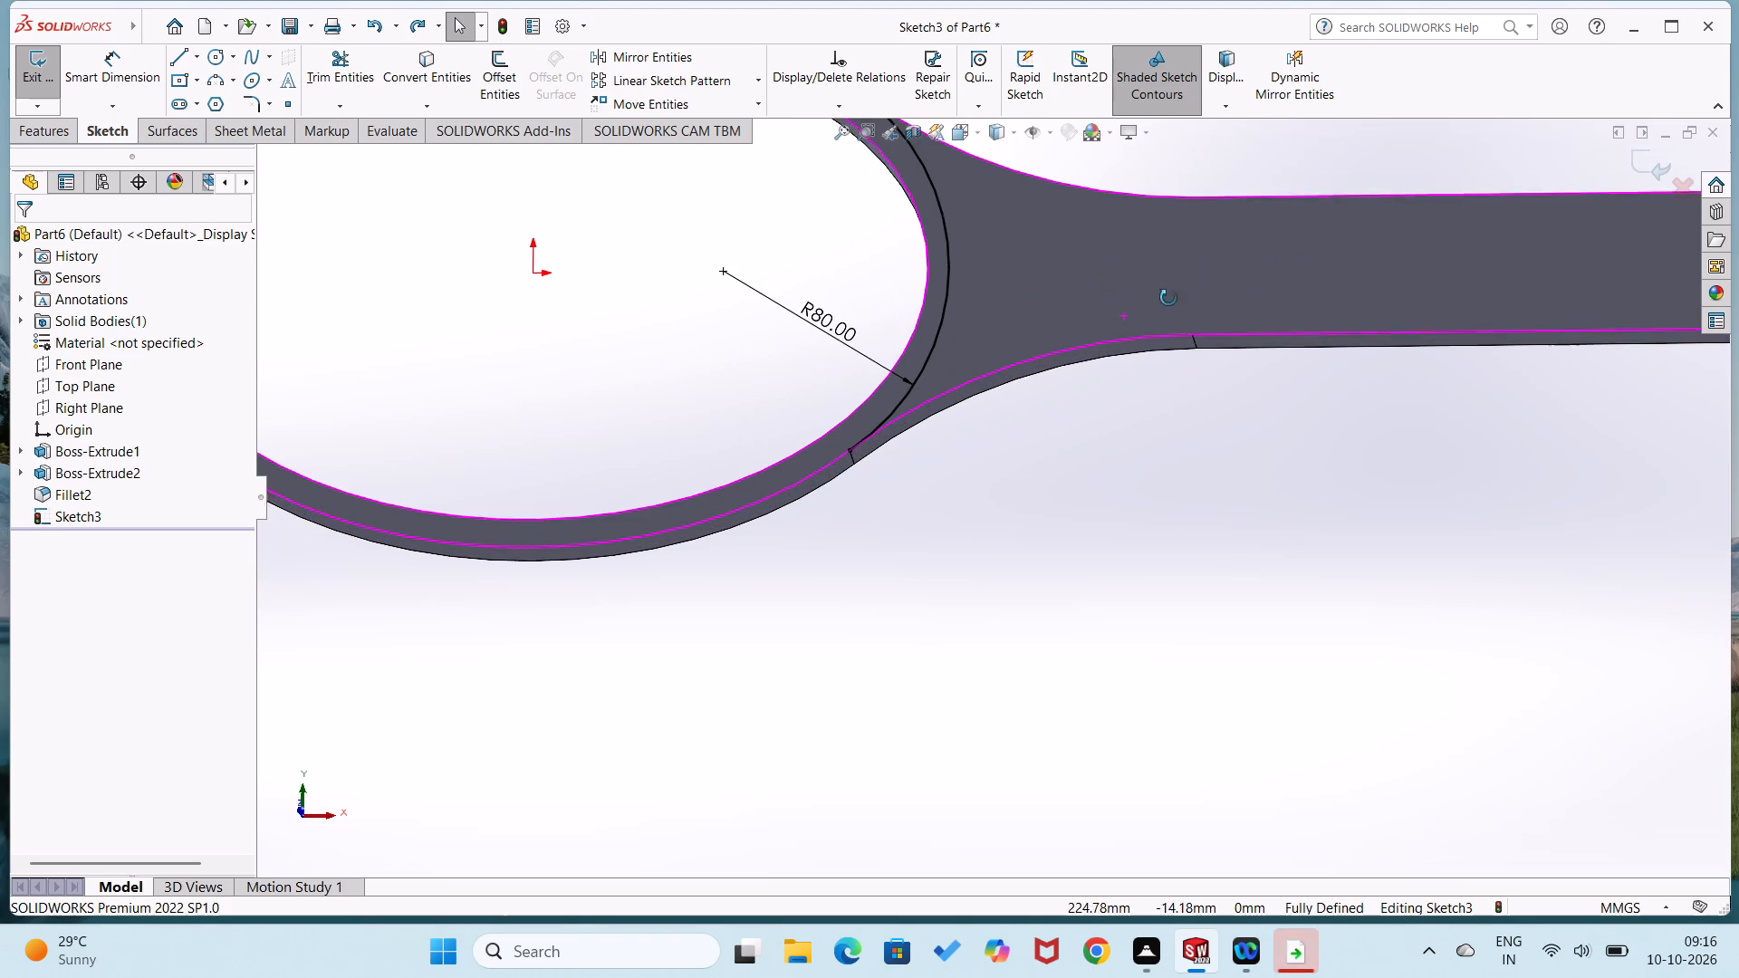
# Sketch a vertical line about 34 mm long across the start of the handle, in line with the lower fillet's end point.
pyautogui.moveTo(1168, 298); pyautogui.dragTo(1172, 289, button='middle')
pyautogui.moveTo(1221, 493); pyautogui.dragTo(1119, 542, button='right')
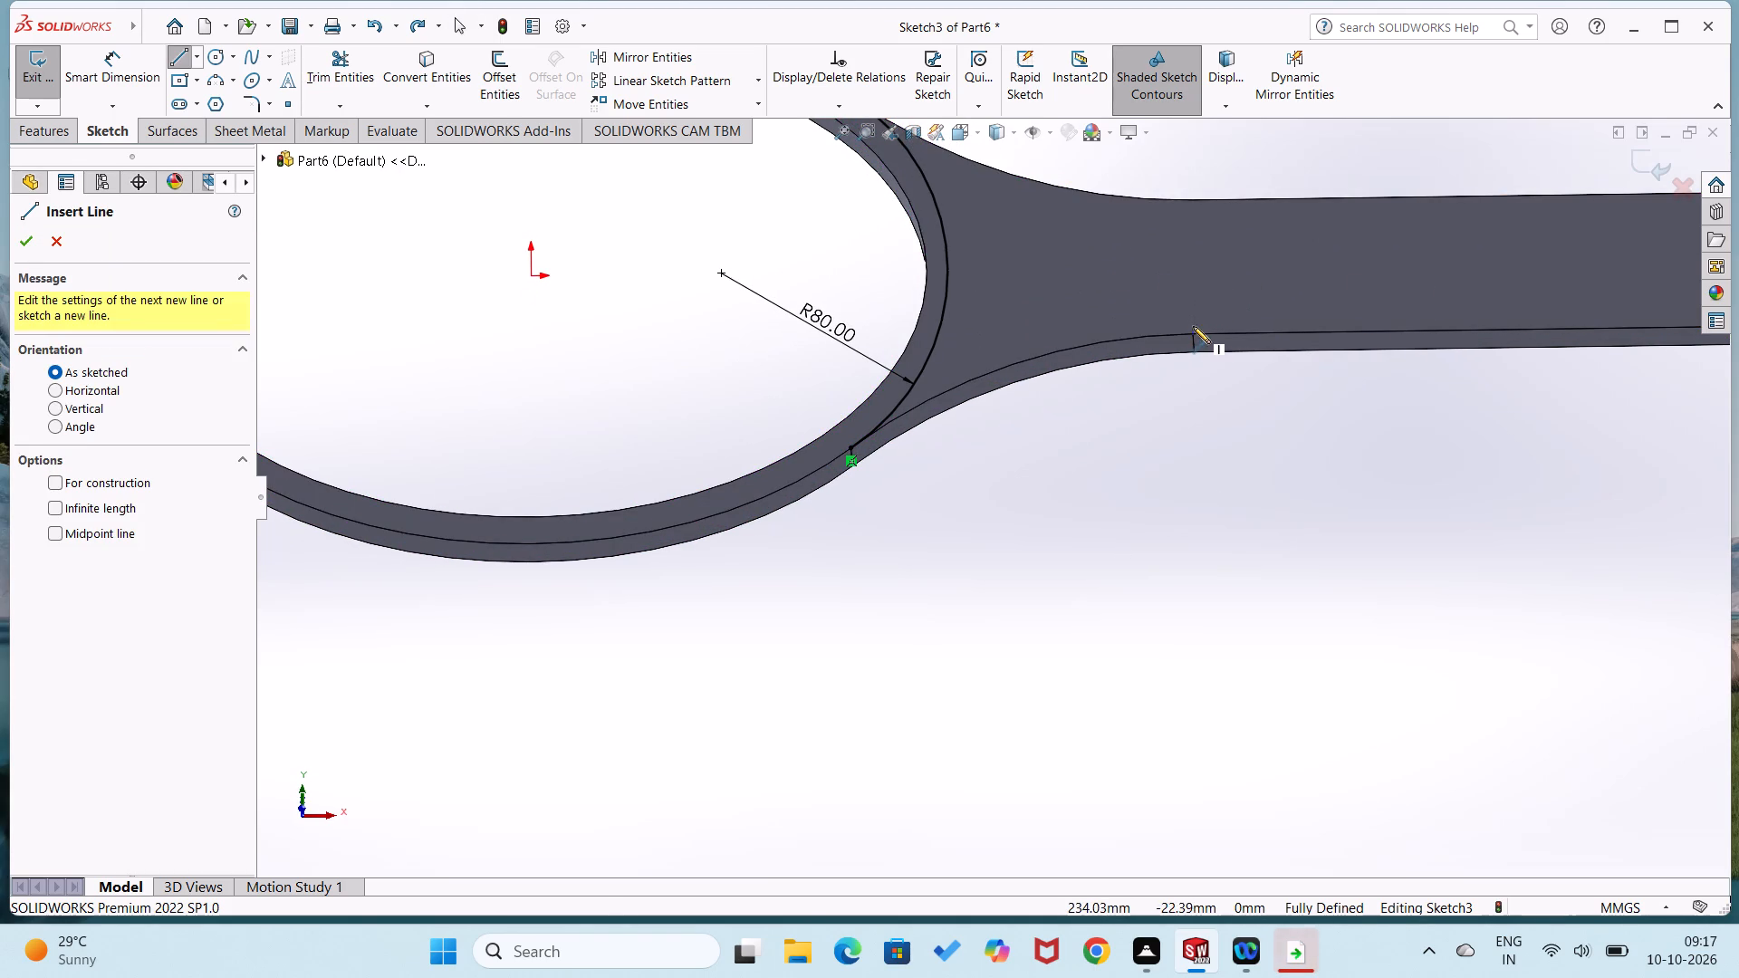
pyautogui.click(1193, 316)
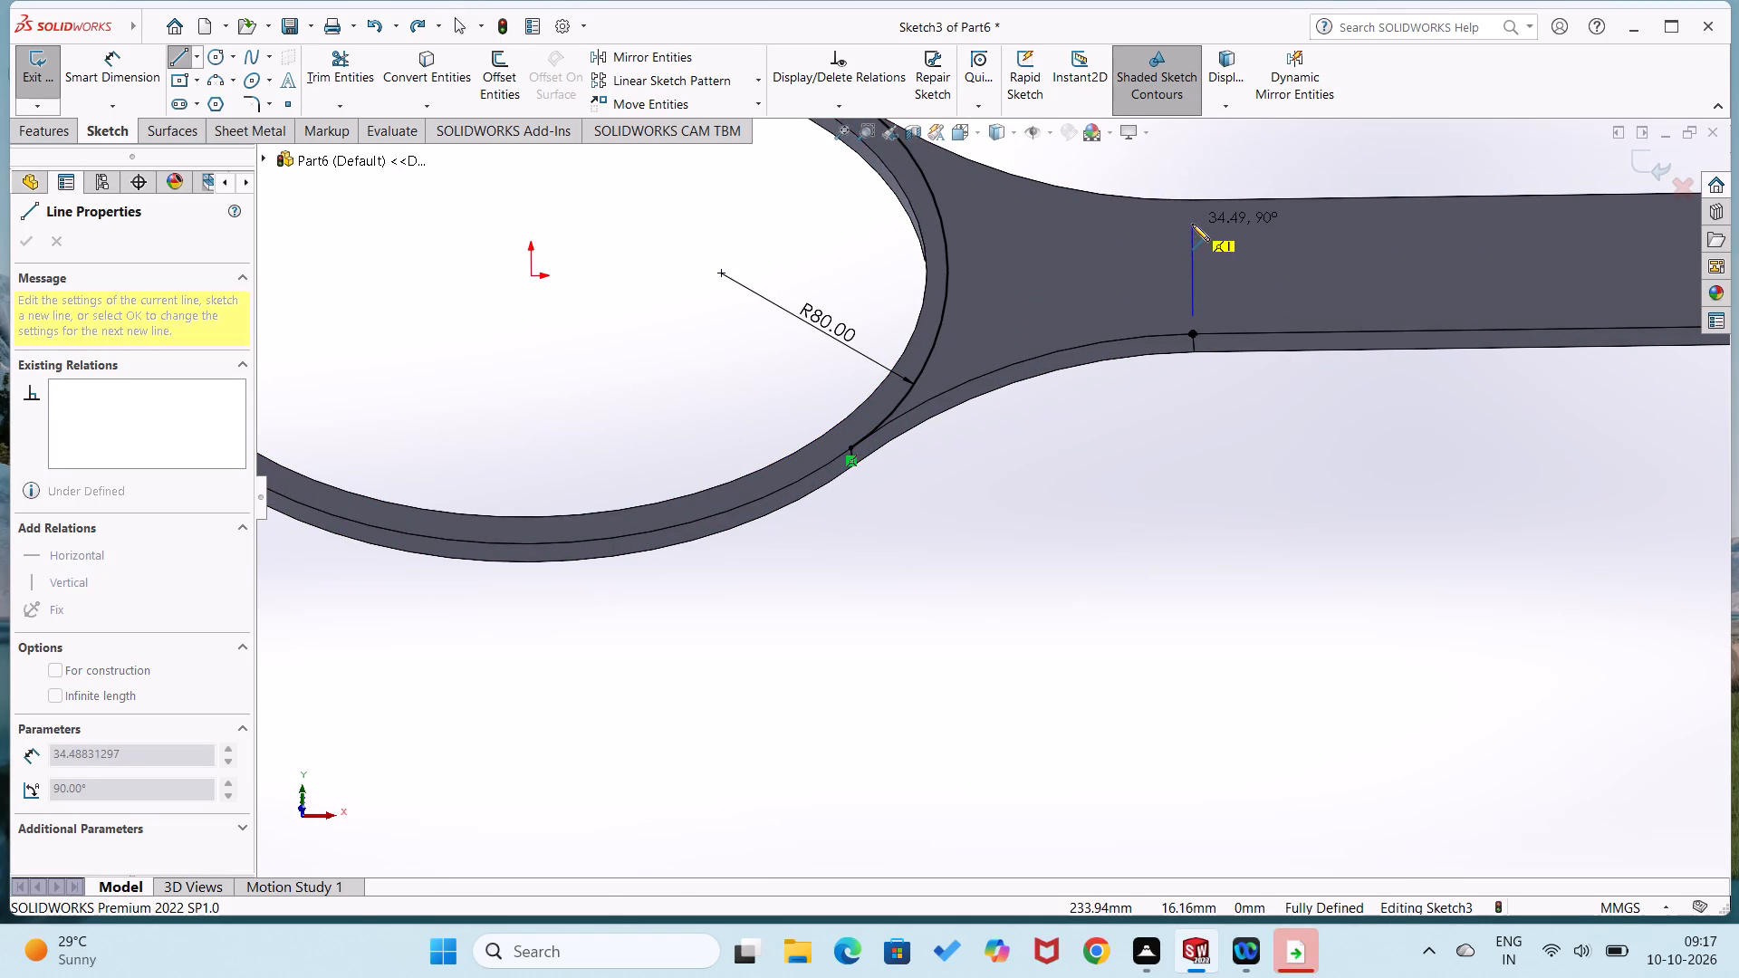
pyautogui.click(1192, 224)
# Dimension the vertical line's length and set it to 40 mm.
pyautogui.moveTo(1131, 621); pyautogui.dragTo(1183, 437, button='right')
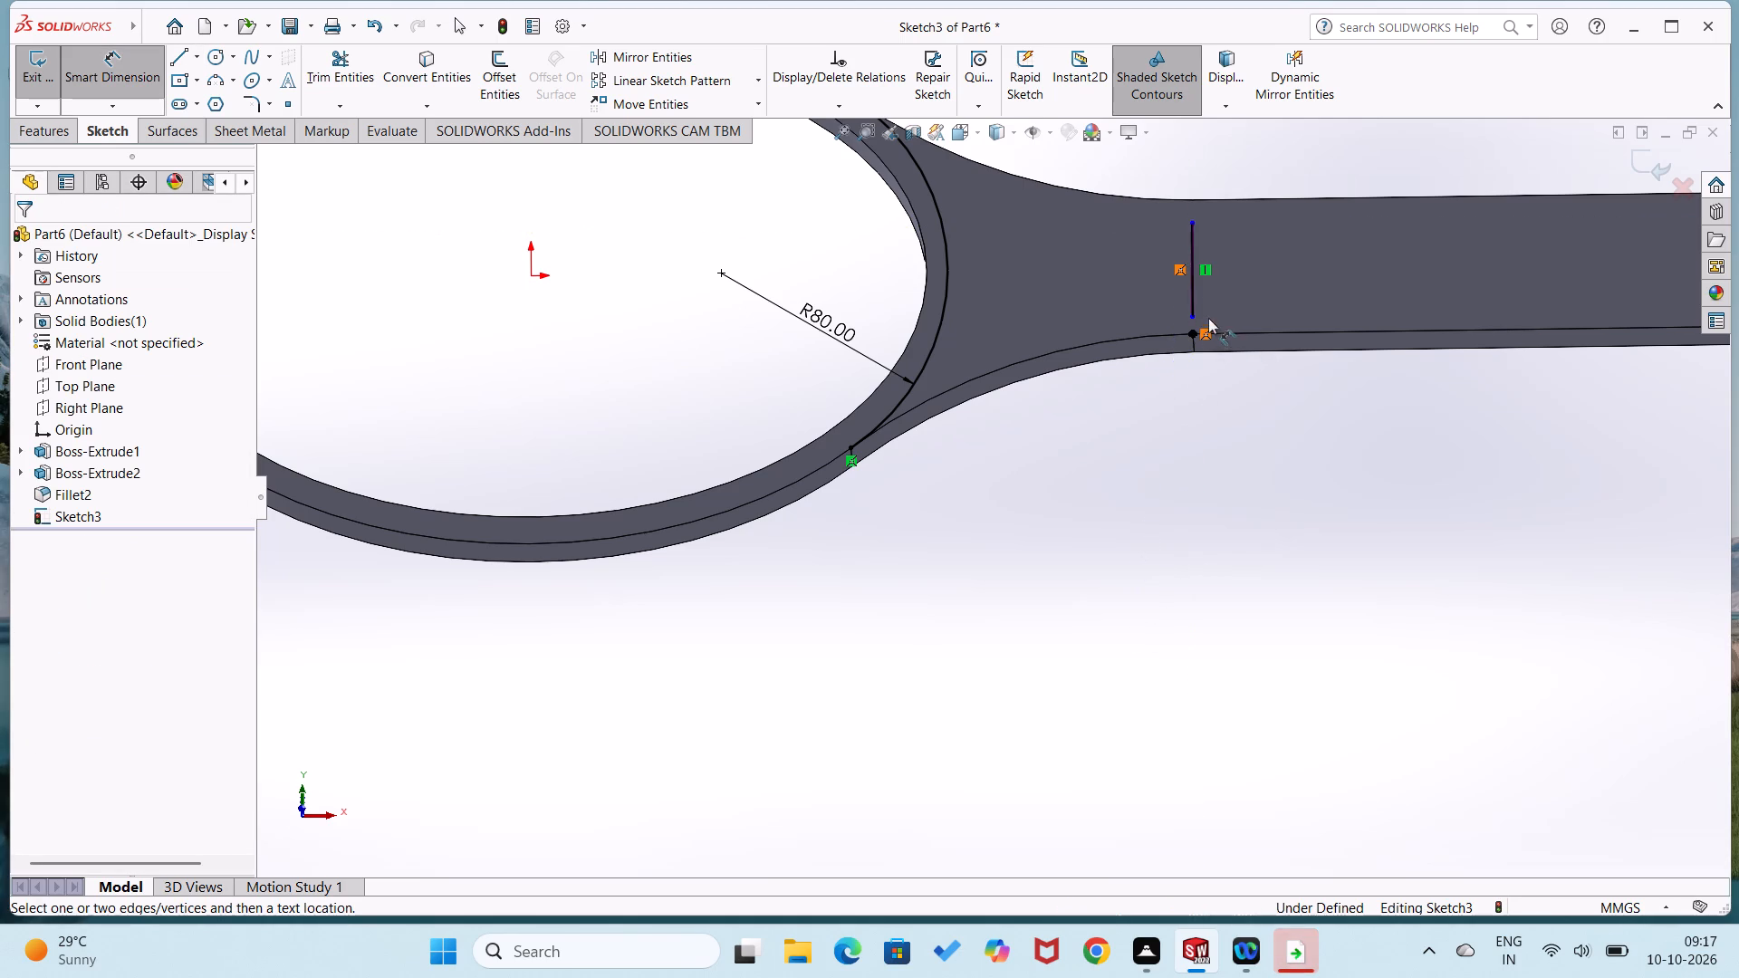
pyautogui.click(1193, 292)
pyautogui.click(1248, 284)
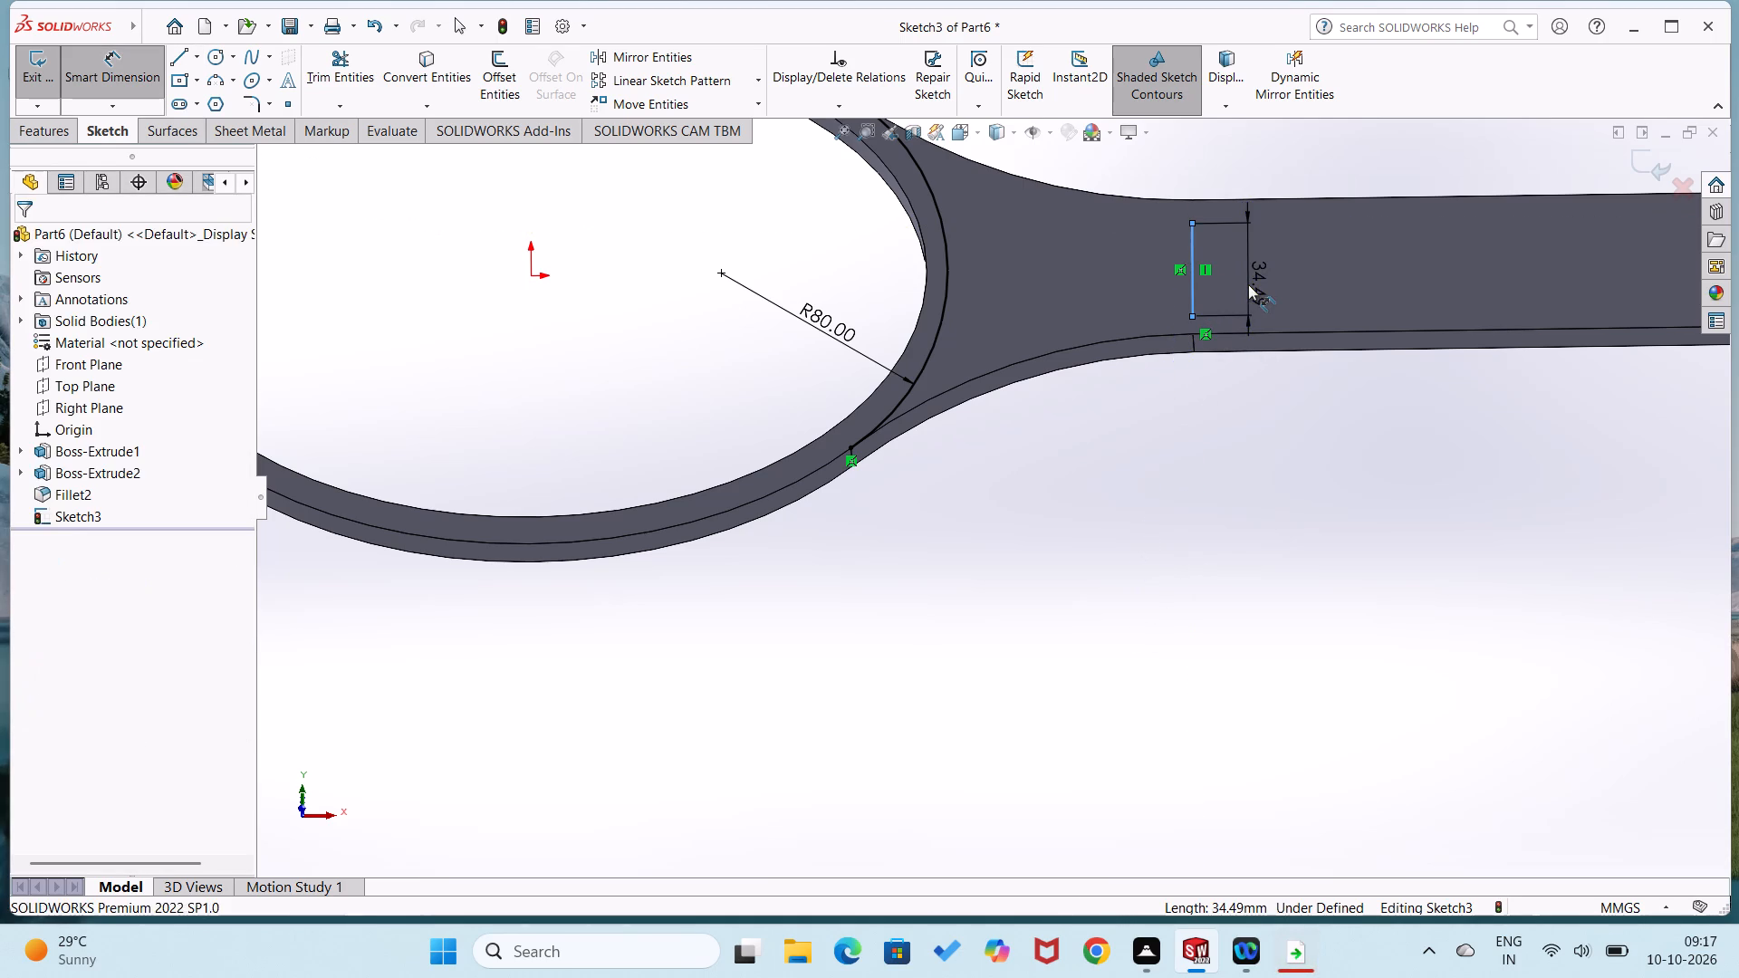
pyautogui.write('40')
pyautogui.press('Return')
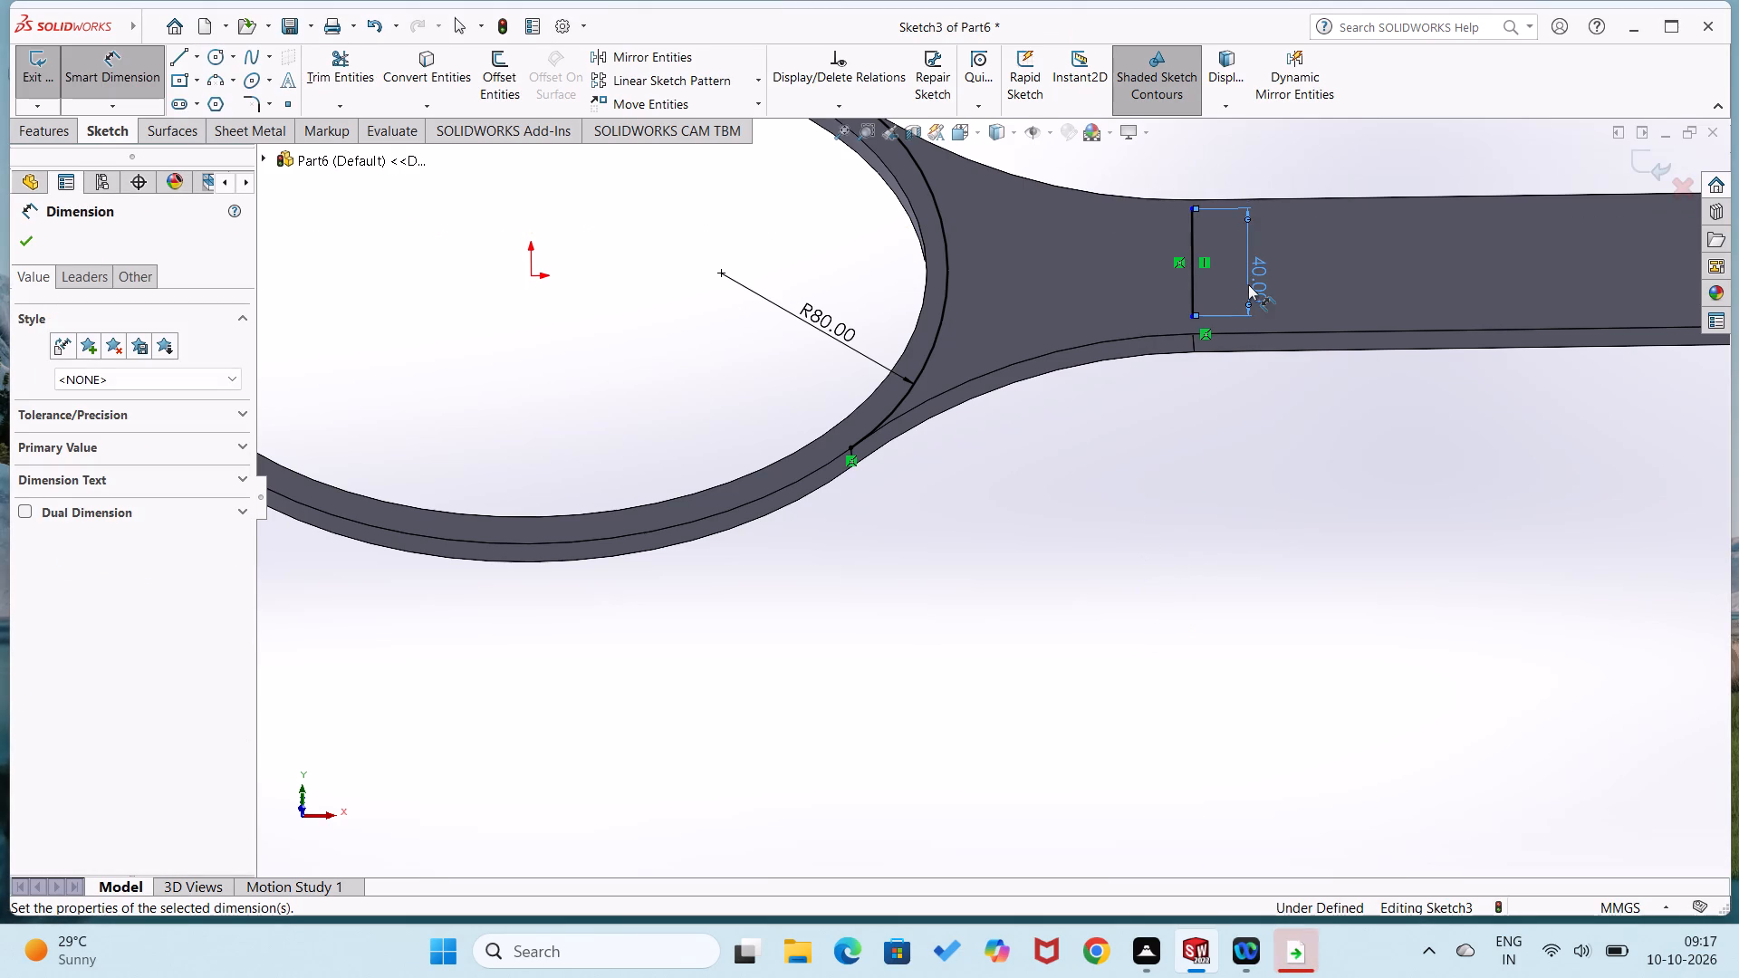
pyautogui.click(1242, 407)
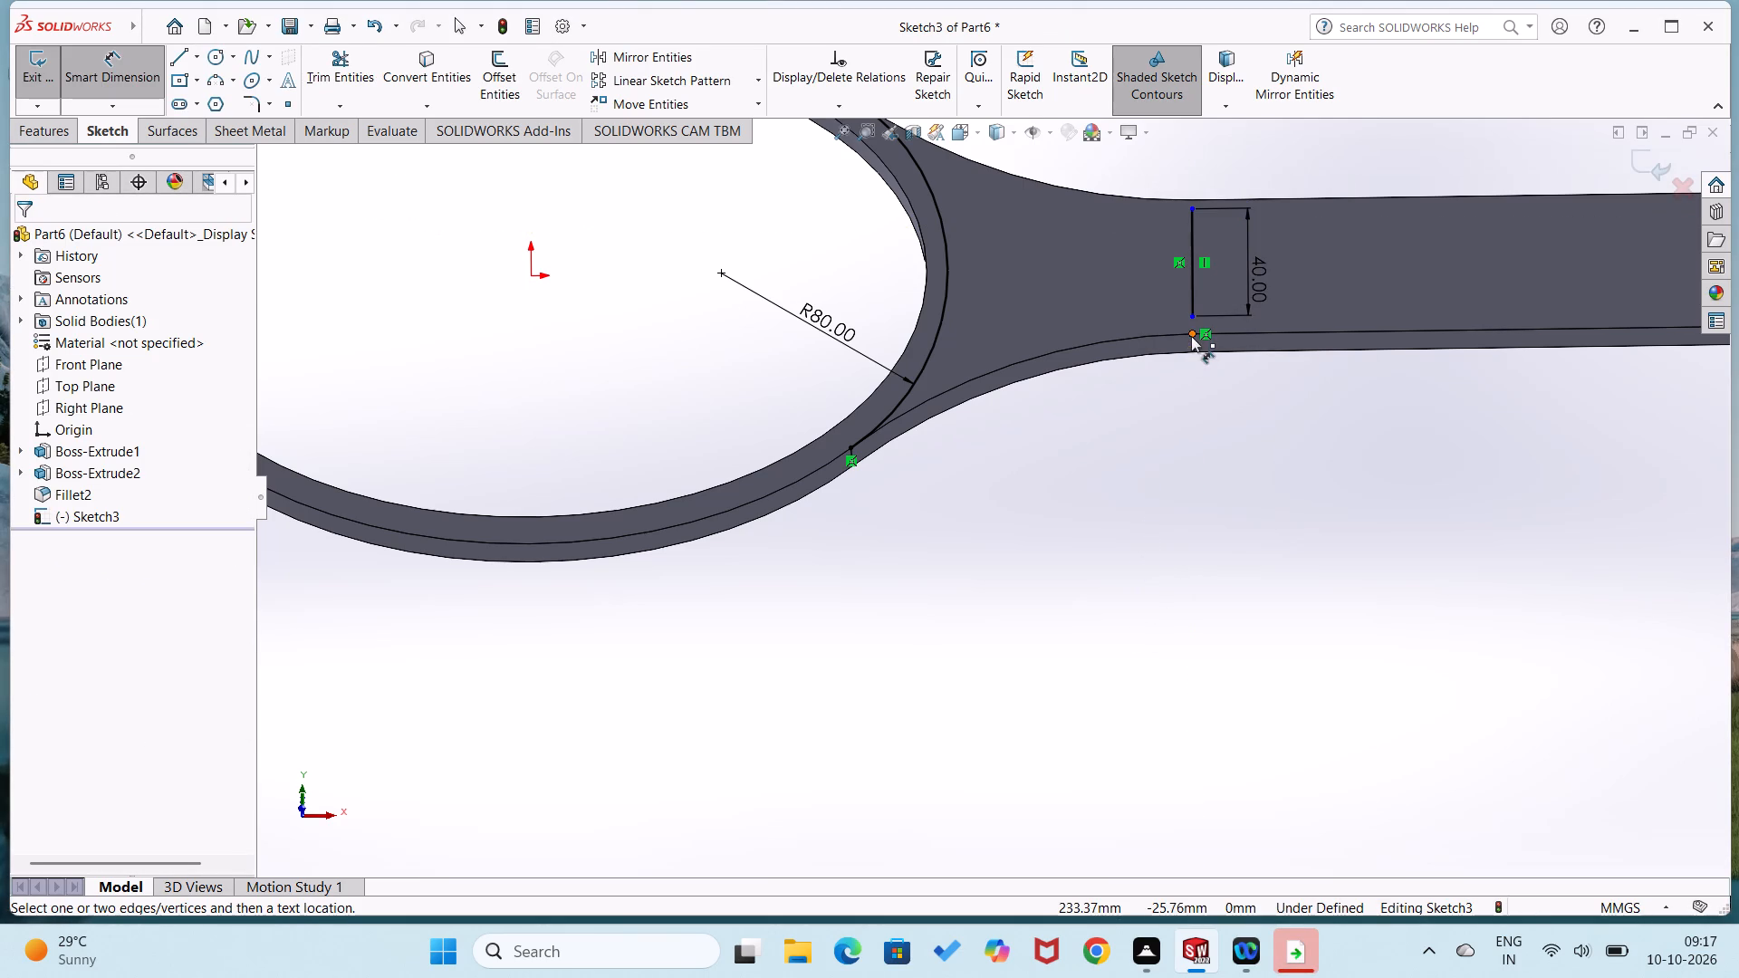
# Dimension the gap between the vertical line's lower end and the lower fillet's end point, and set it to 5 mm.
pyautogui.click(1191, 336)
pyautogui.click(1191, 315)
pyautogui.click(1162, 321)
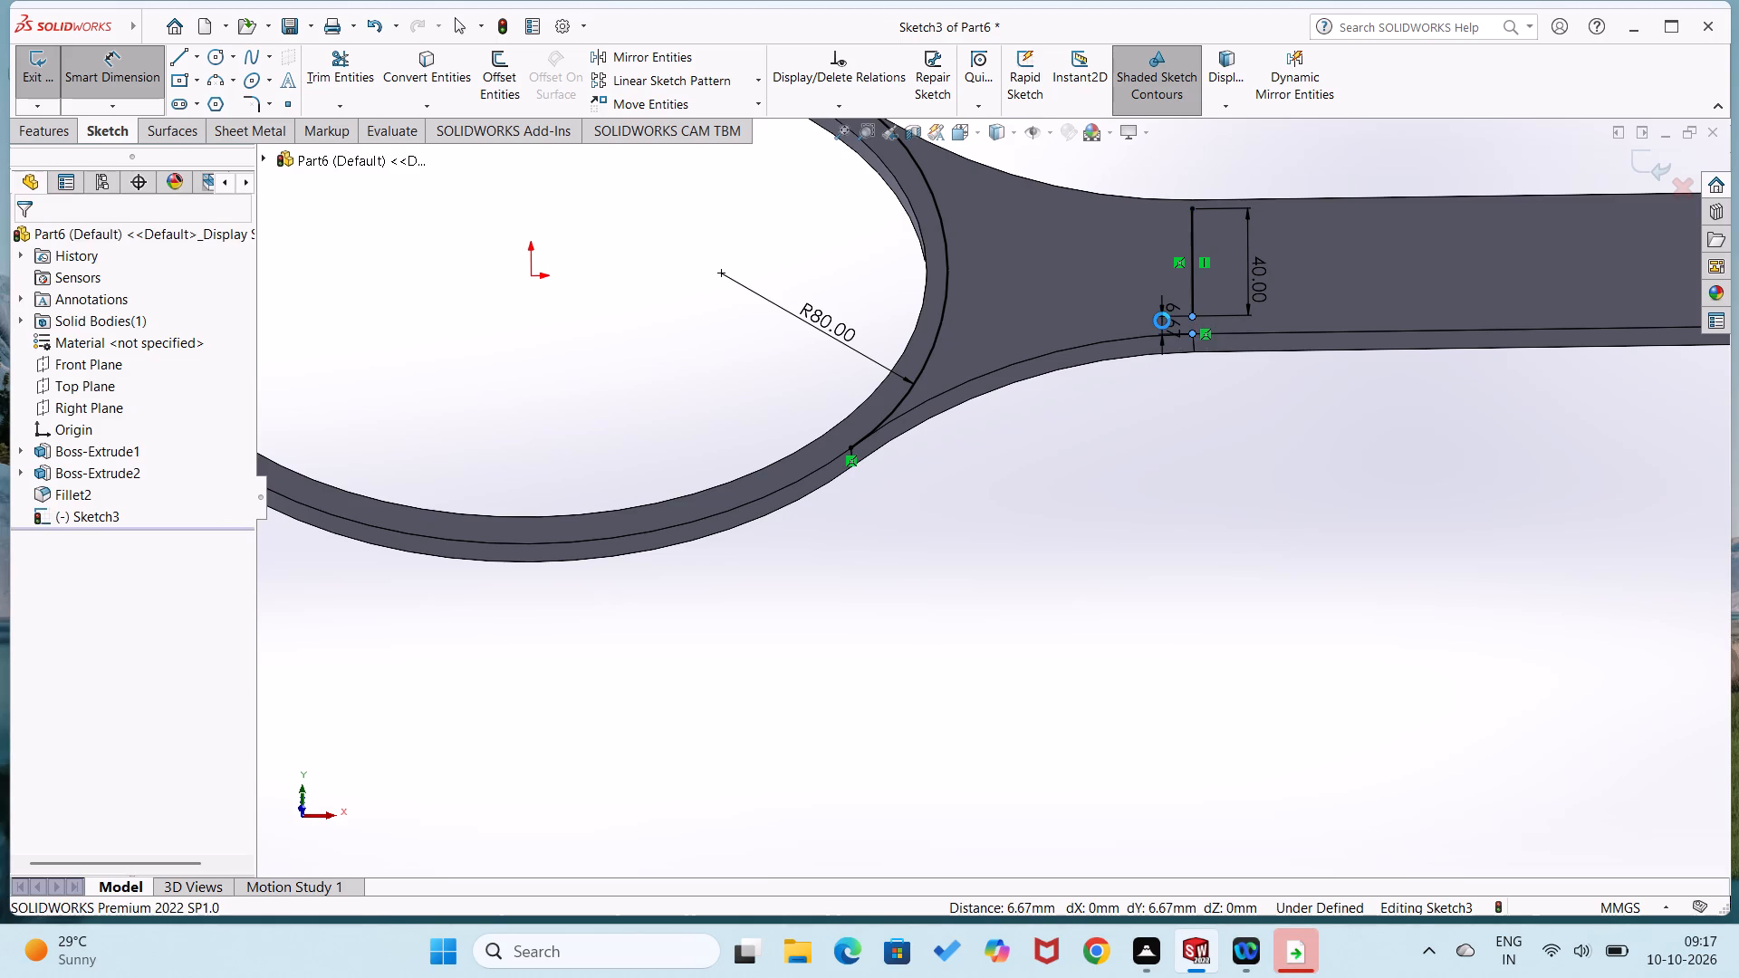
pyautogui.press('5')
pyautogui.press('Return')
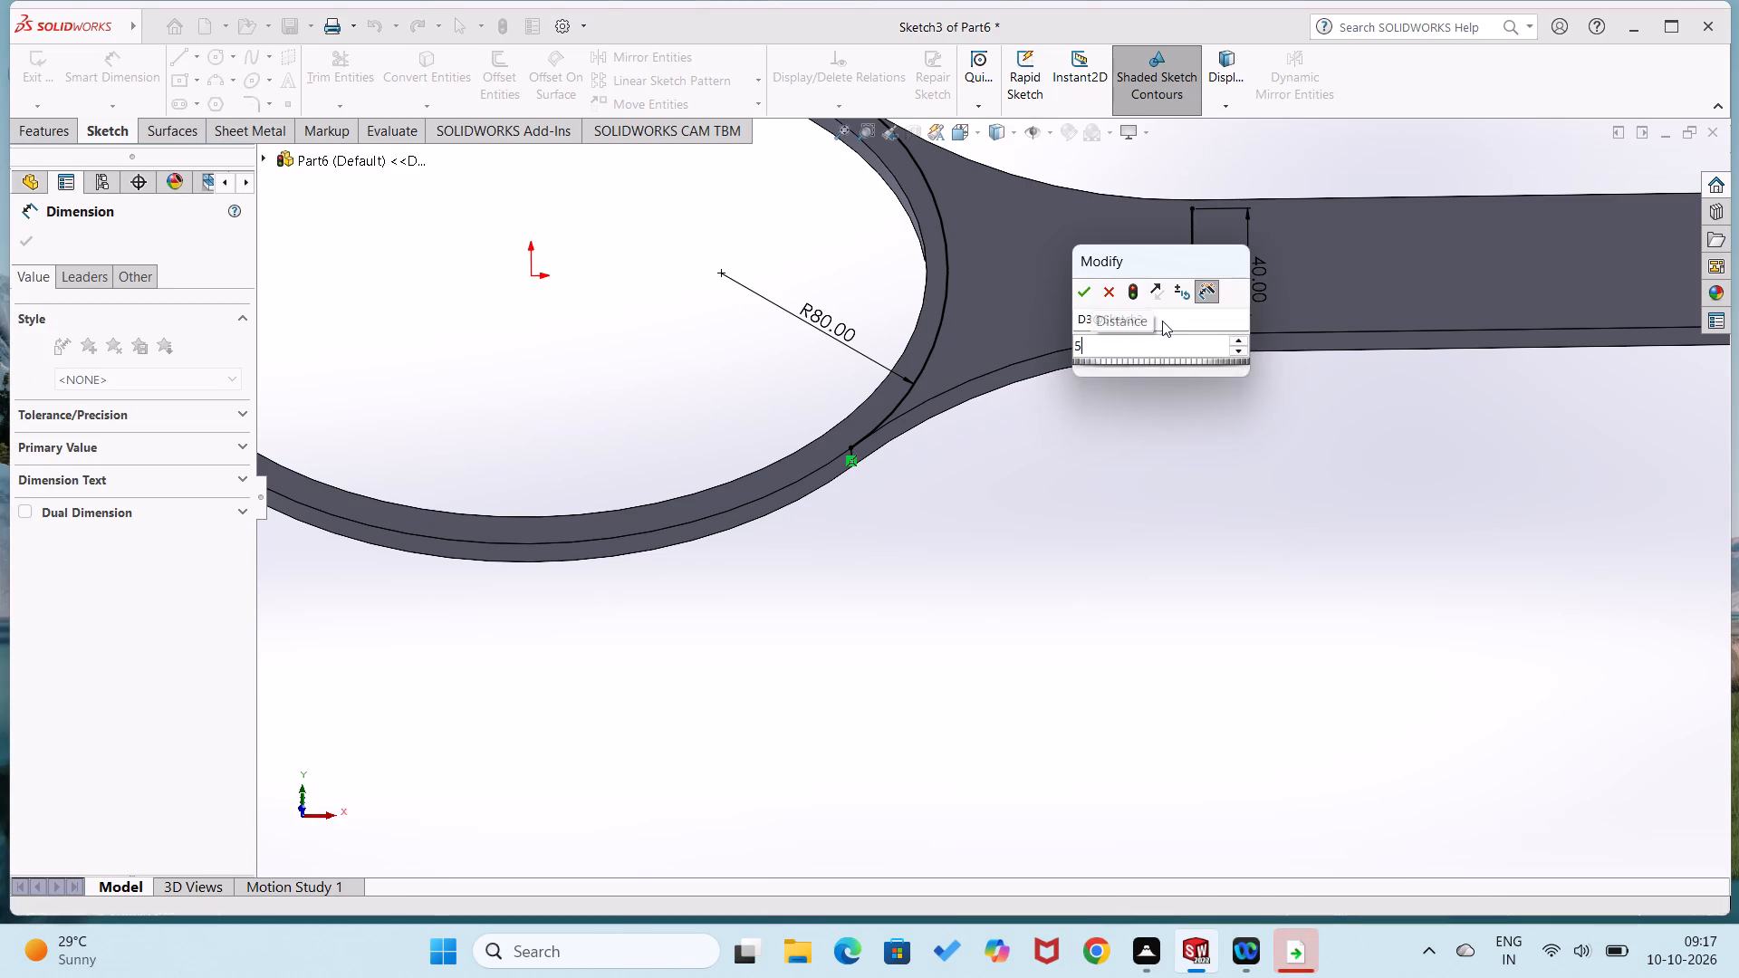
pyautogui.click(1145, 465)
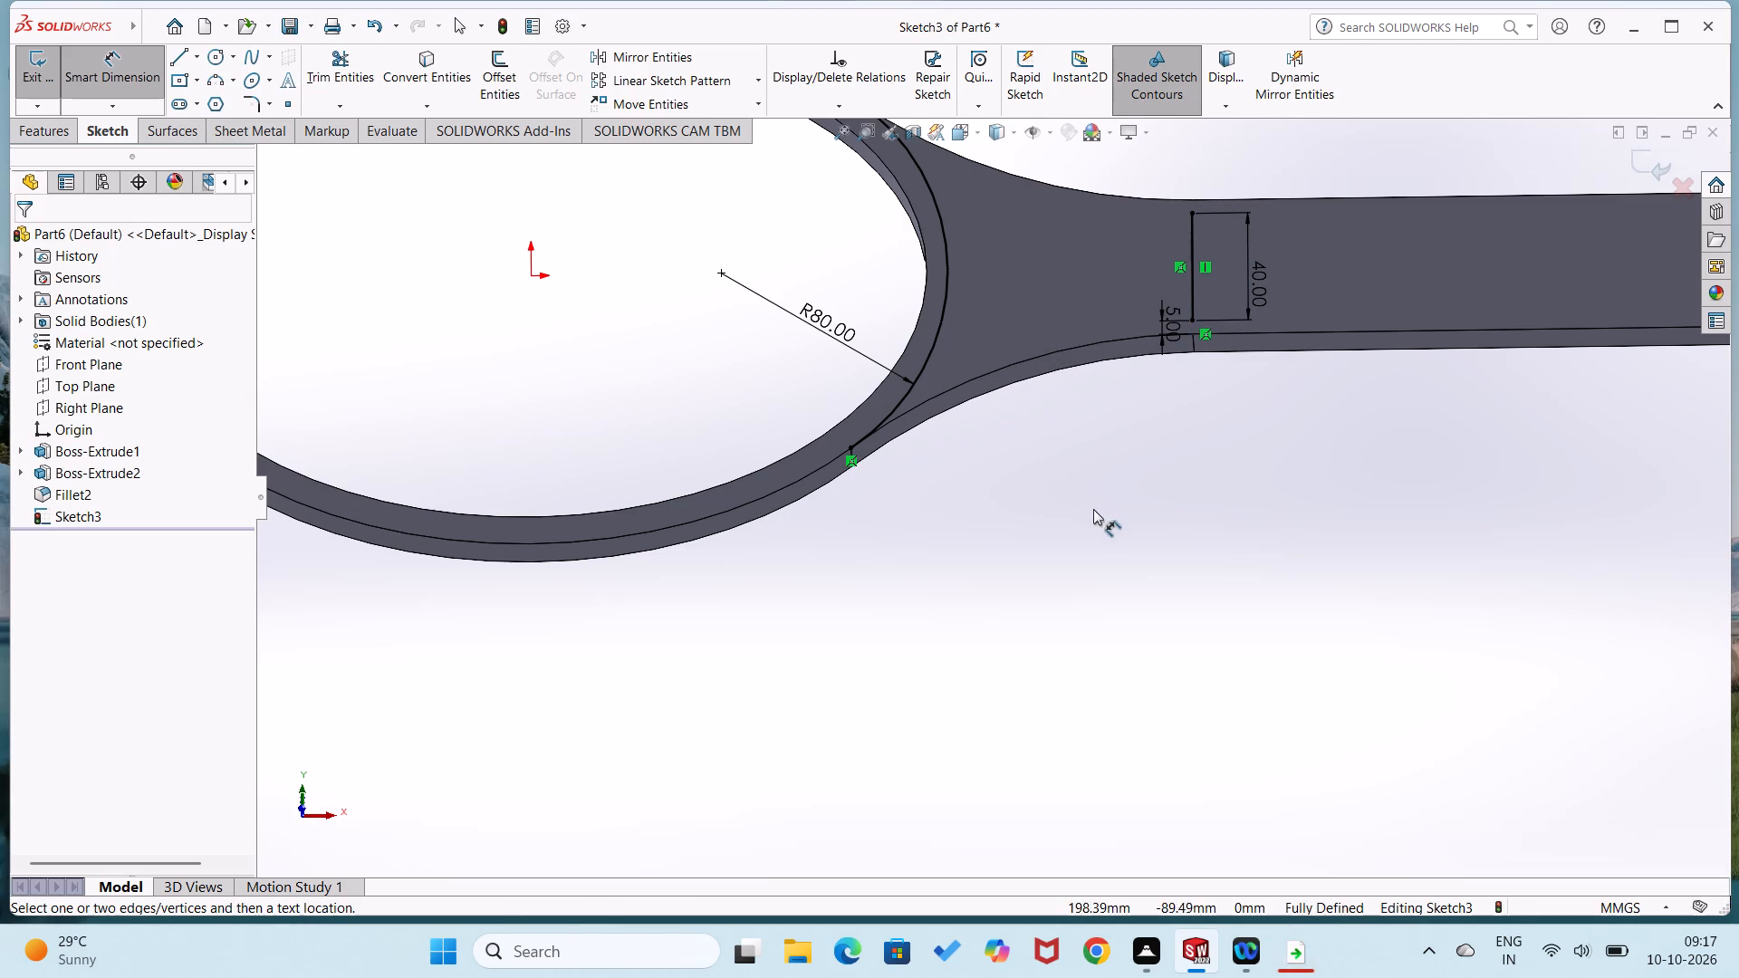
# Move the 5 mm gap dimension clear of the part, below the handle.
pyautogui.moveTo(1133, 517); pyautogui.dragTo(859, 594, button='right')
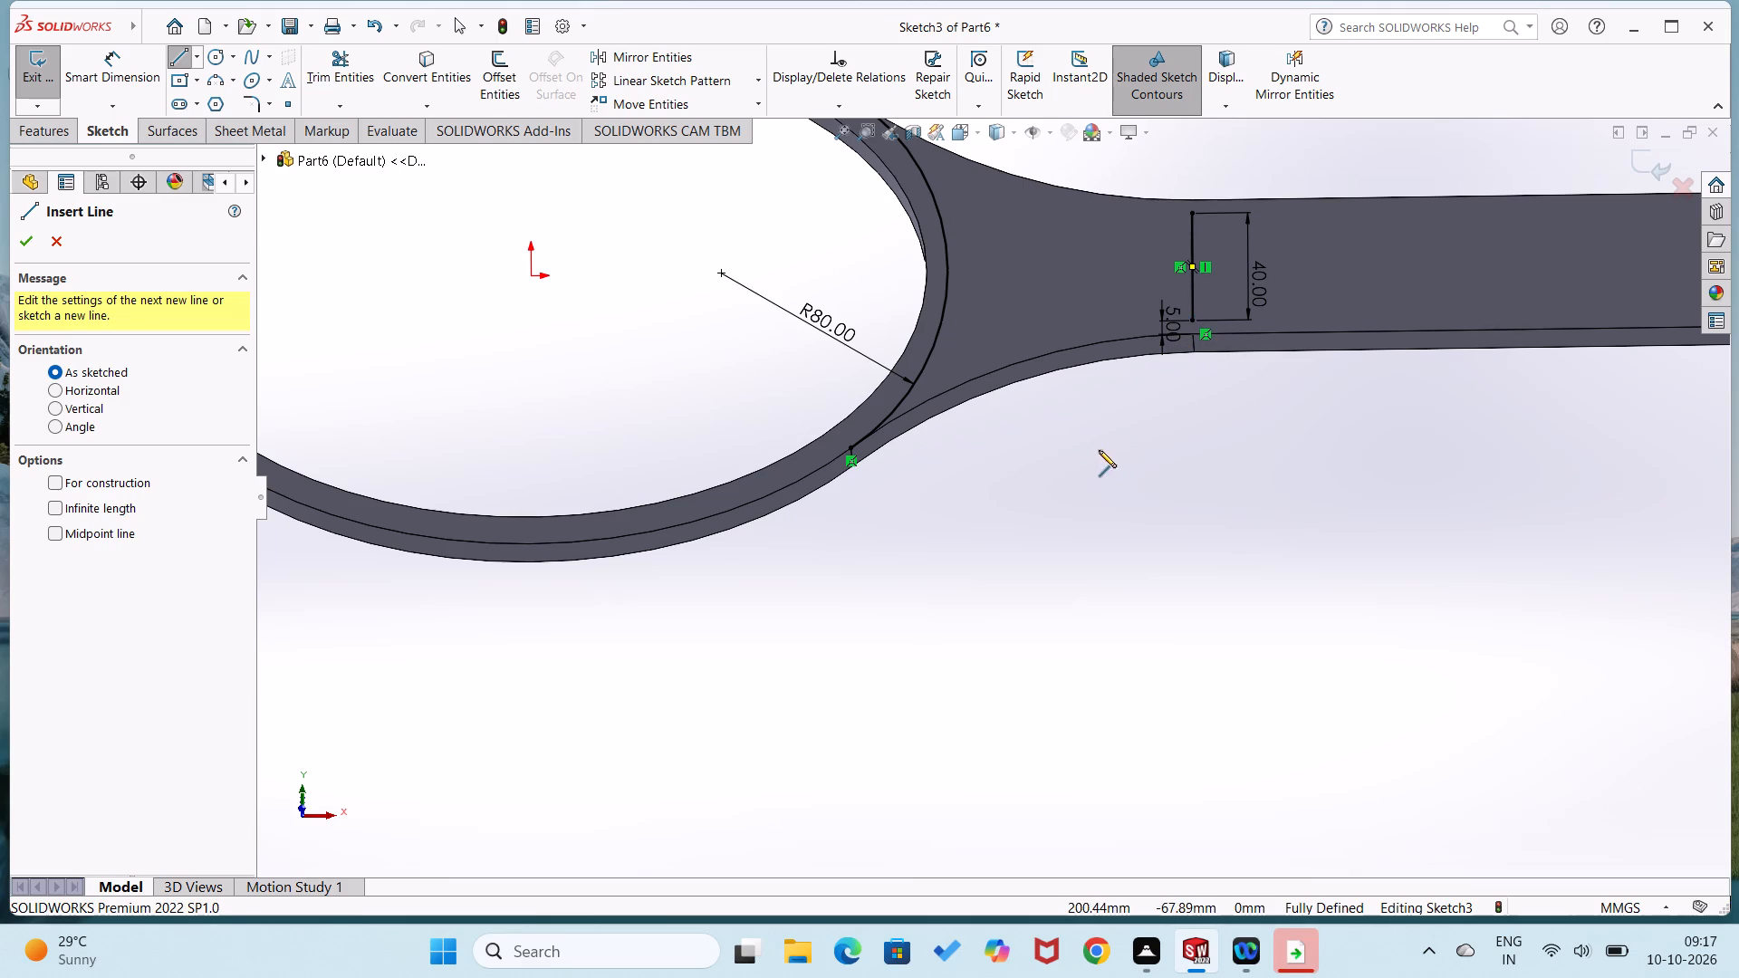
pyautogui.press('Escape')
pyautogui.moveTo(1169, 336); pyautogui.dragTo(1273, 568)
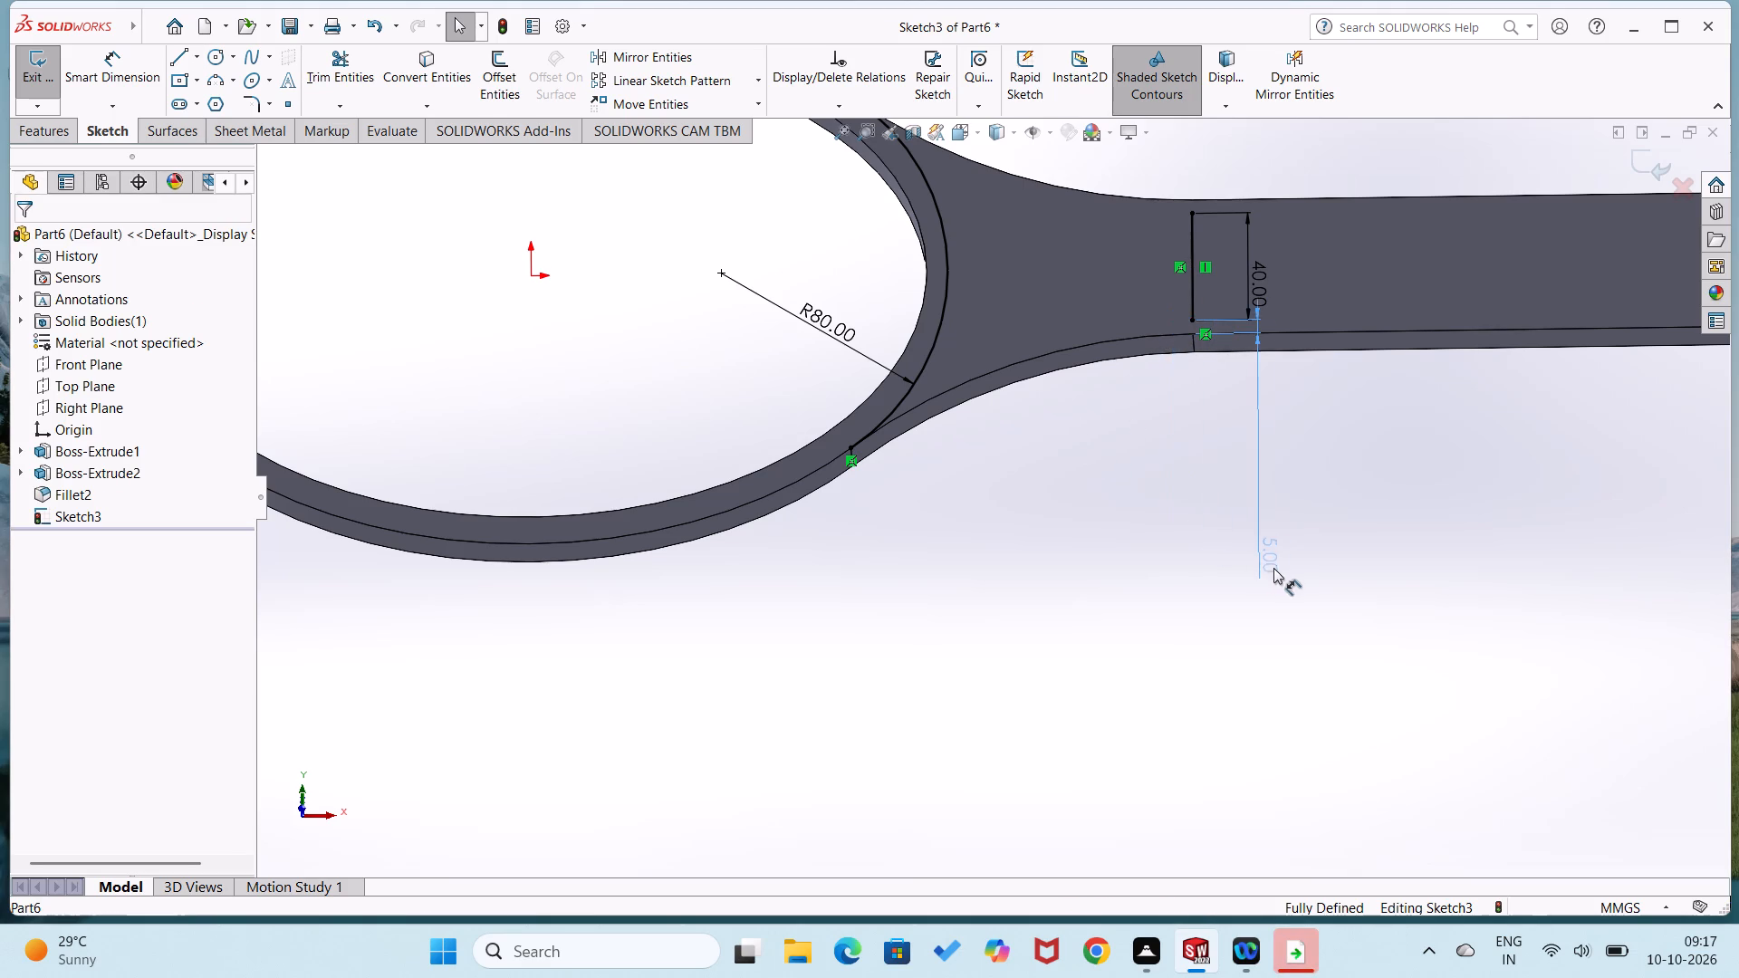
pyautogui.moveTo(1273, 568); pyautogui.dragTo(1302, 566)
pyautogui.click(1142, 582)
# Sketch a three-point arc of about 129 mm radius from the vertical line's lower end to the lower part of the R80 arc.
pyautogui.moveTo(1143, 475); pyautogui.dragTo(1057, 503, button='right')
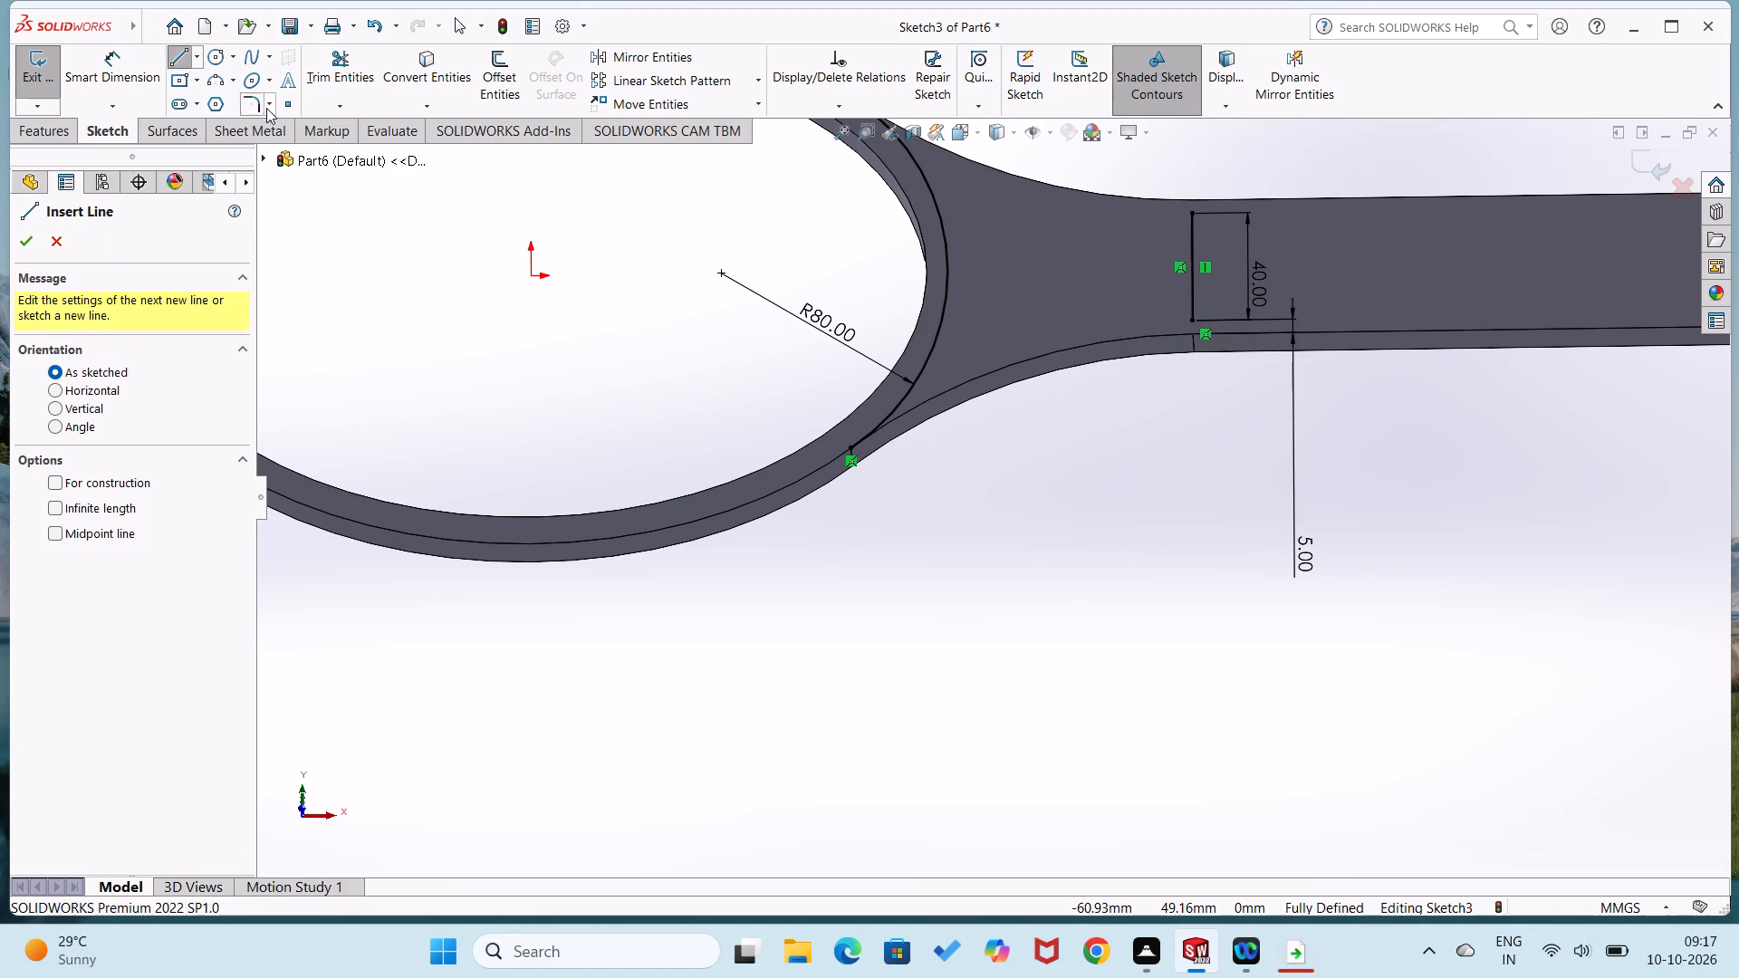
pyautogui.click(210, 82)
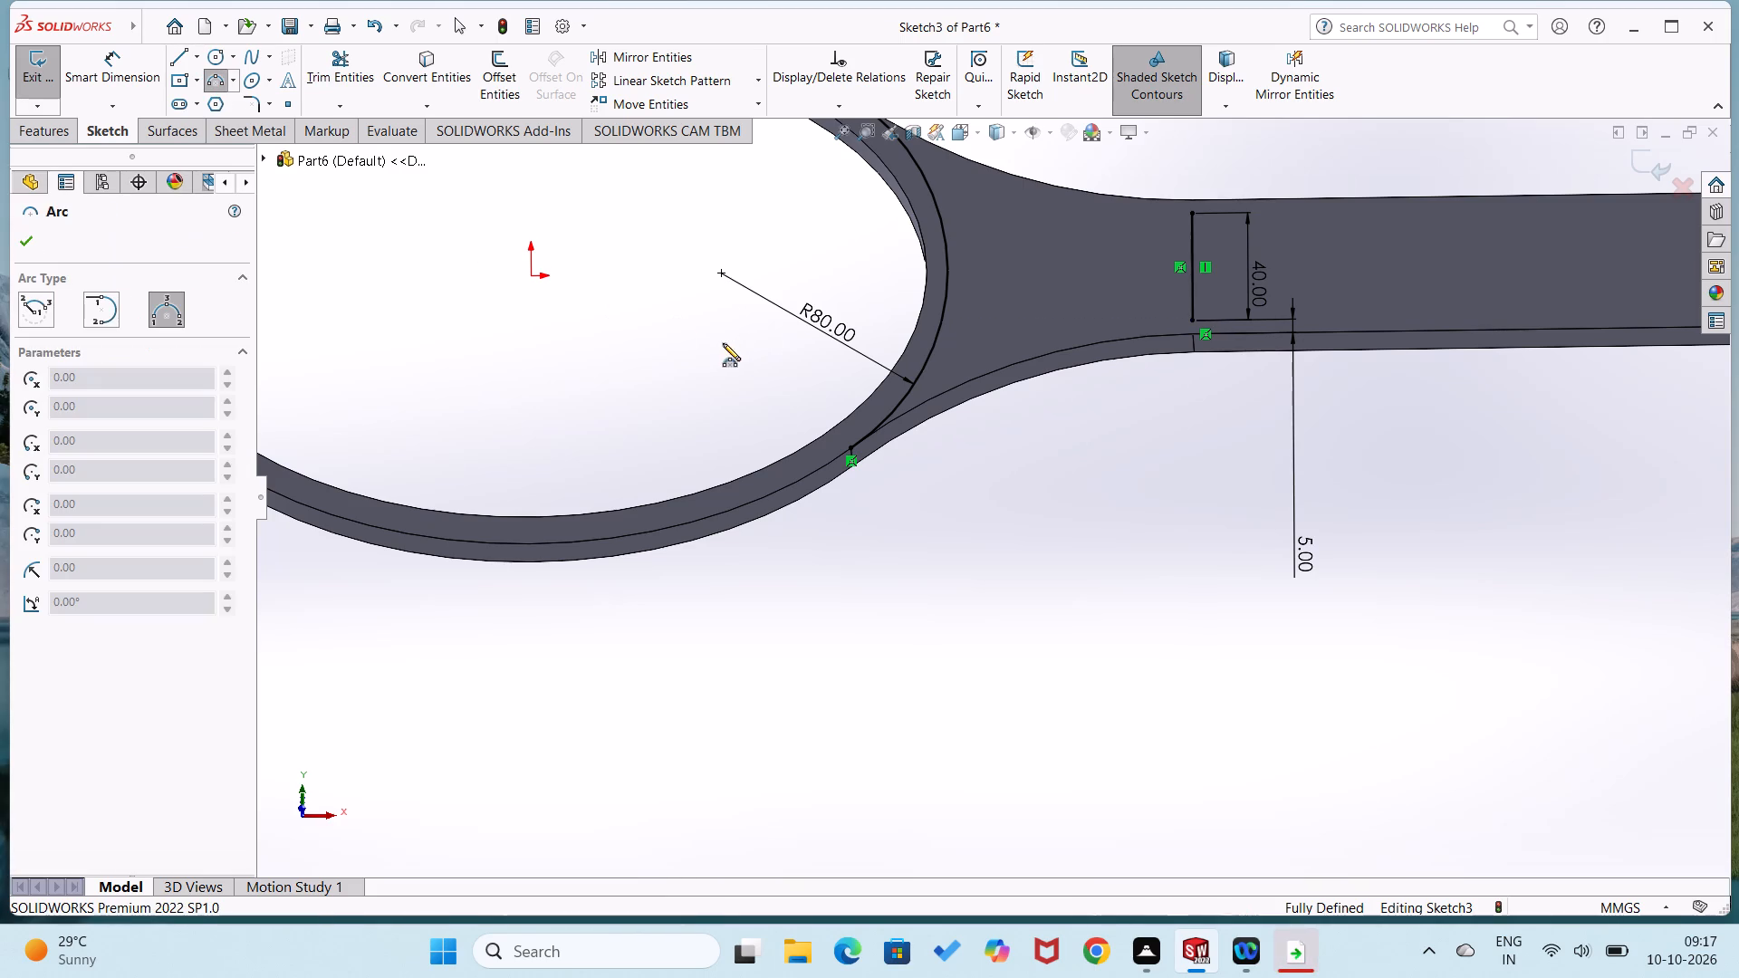
pyautogui.click(1196, 321)
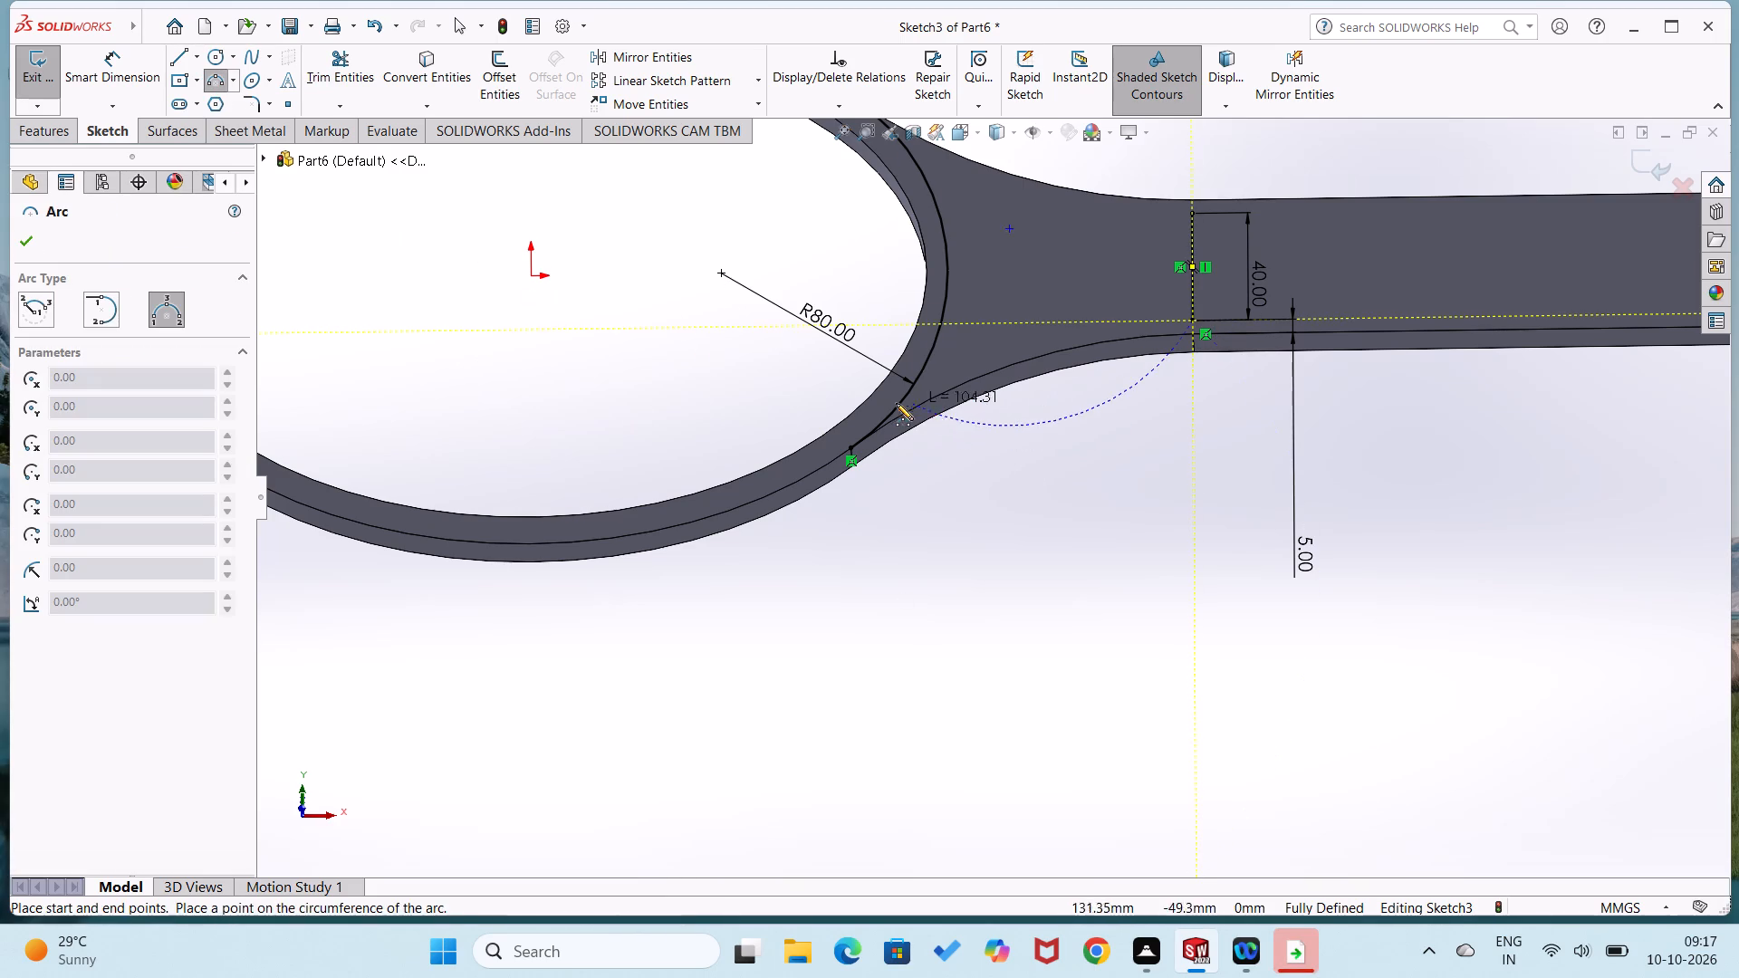
pyautogui.click(898, 405)
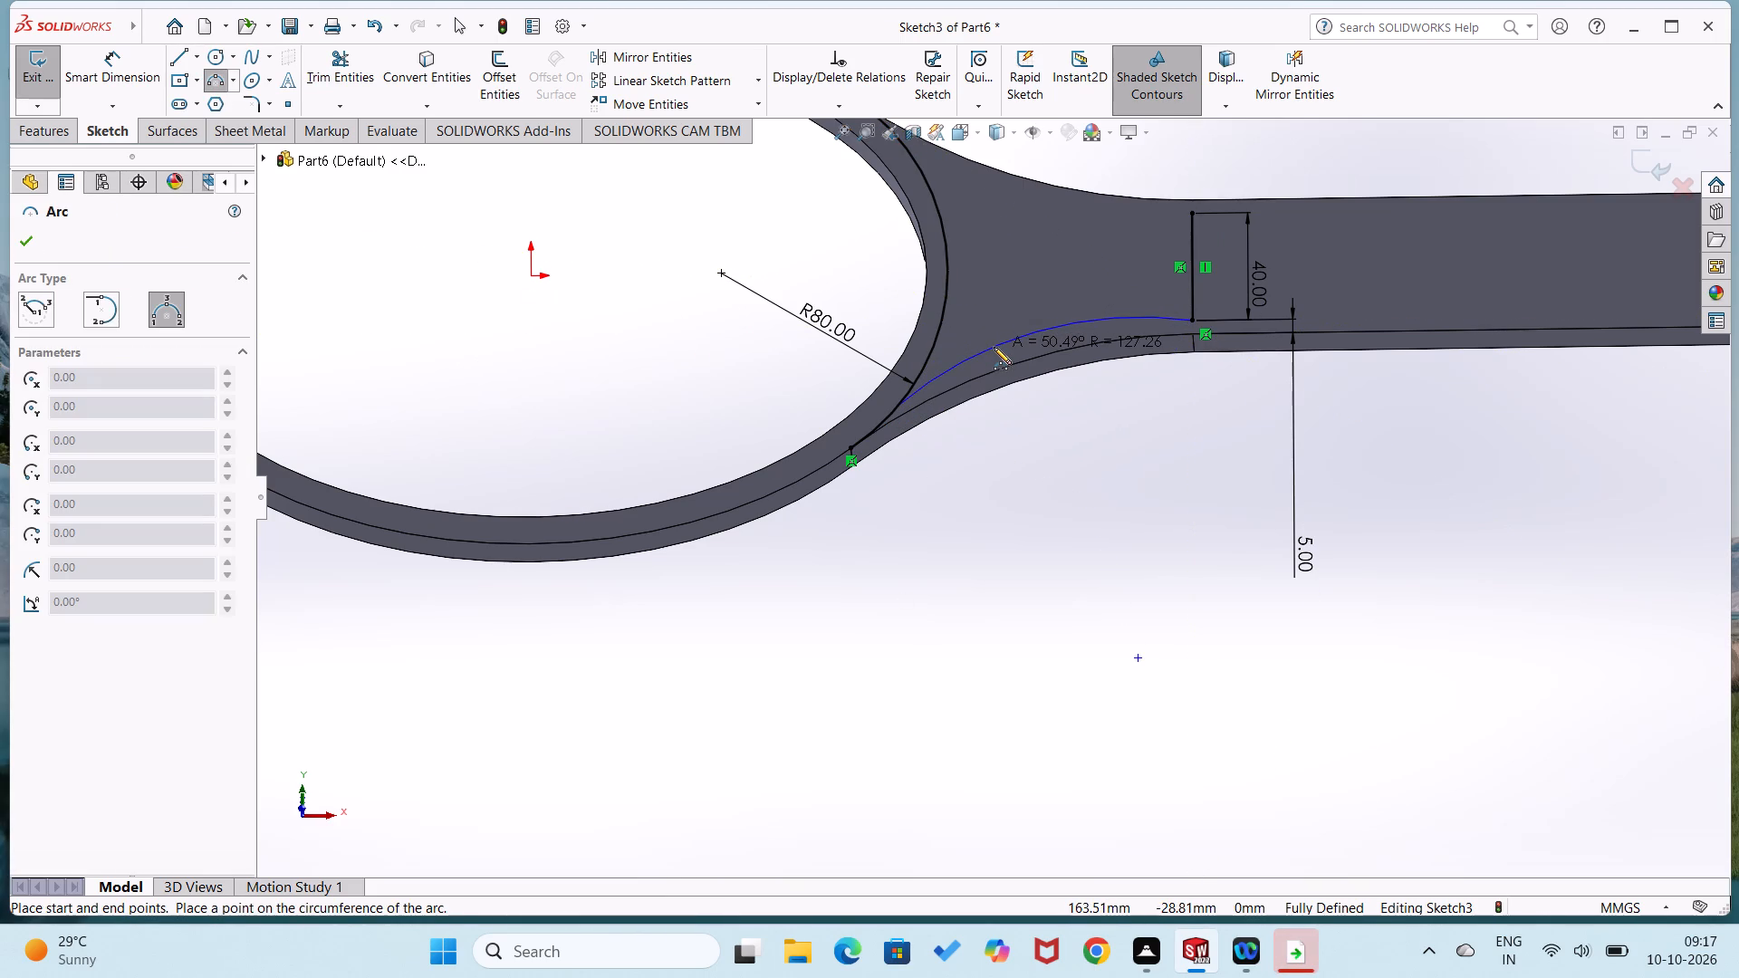
pyautogui.click(993, 348)
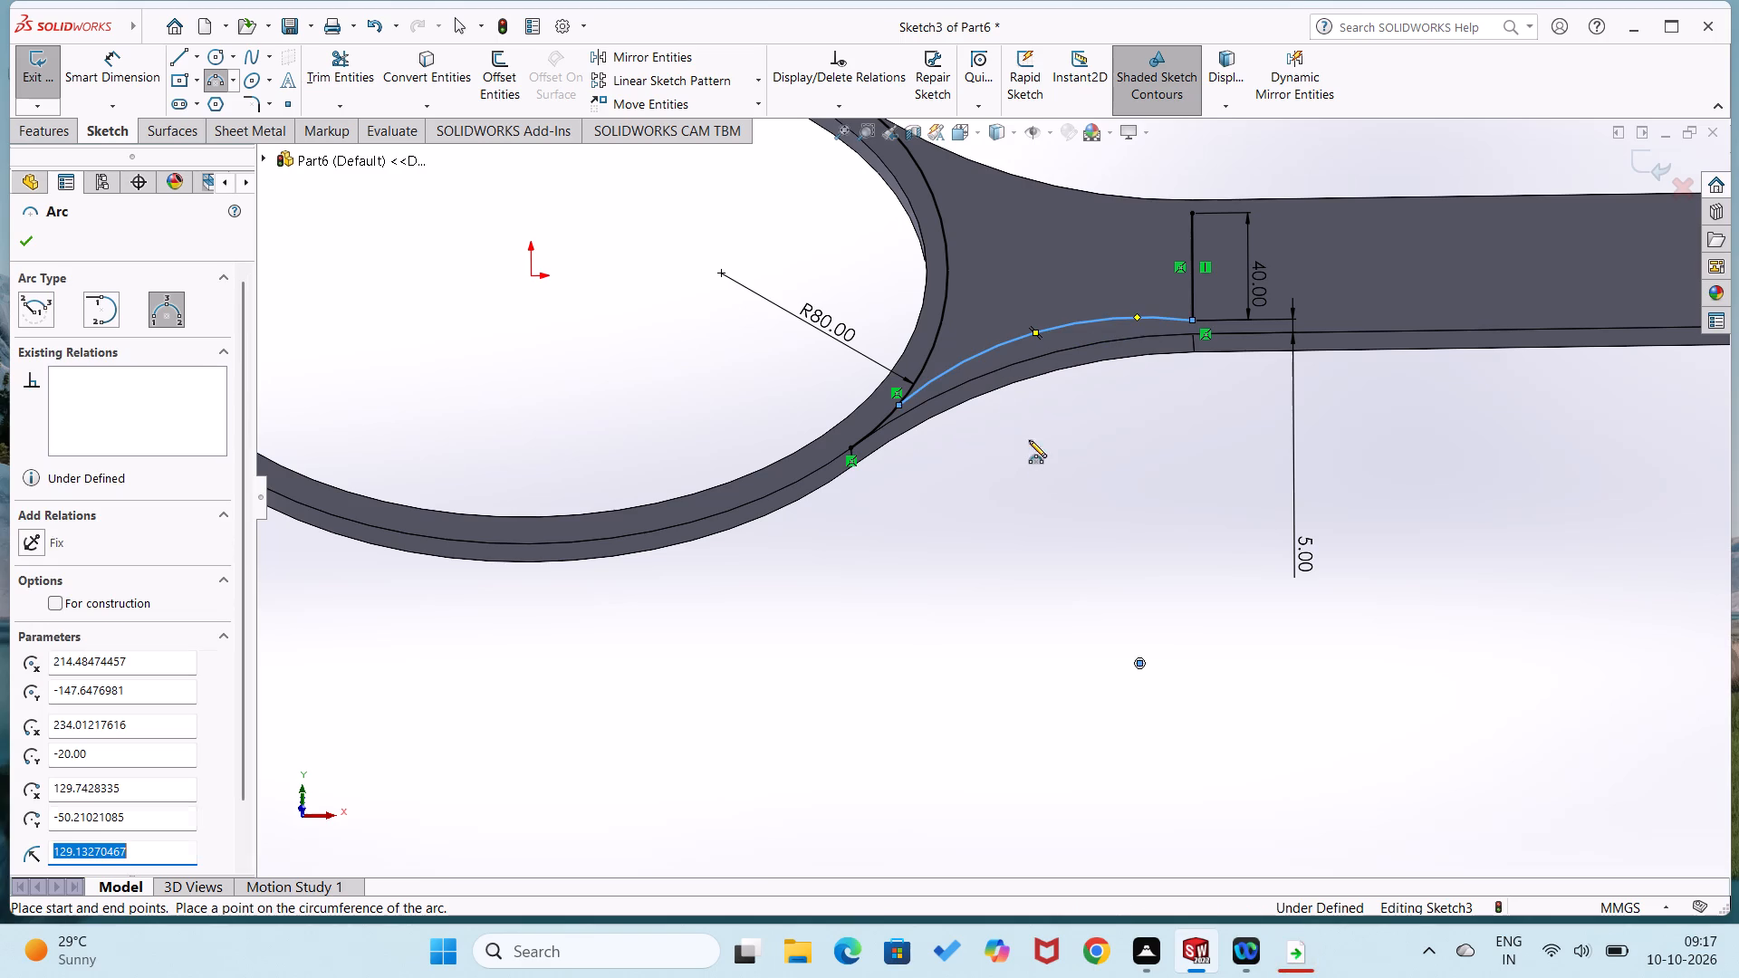
# Dimension the lower neck arc's radius, trying 120 mm and 130 mm before setting it to 150 mm.
pyautogui.moveTo(1041, 525); pyautogui.dragTo(1015, 389, button='right')
pyautogui.click(1048, 327)
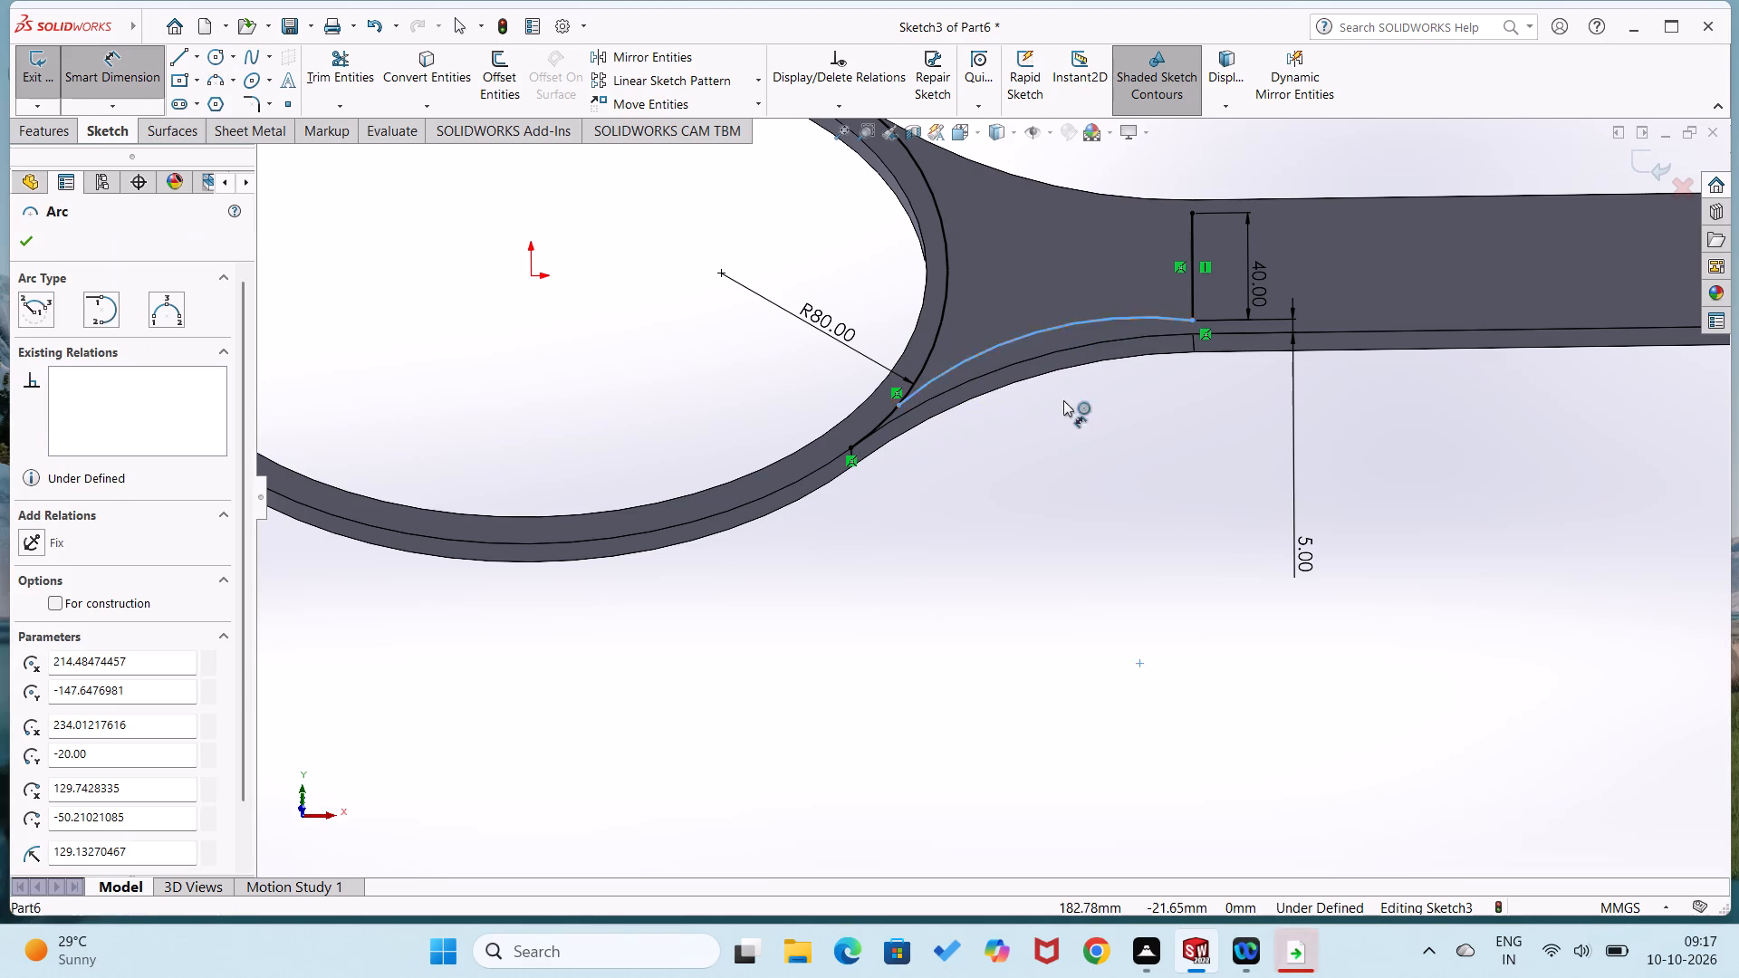
pyautogui.click(1064, 402)
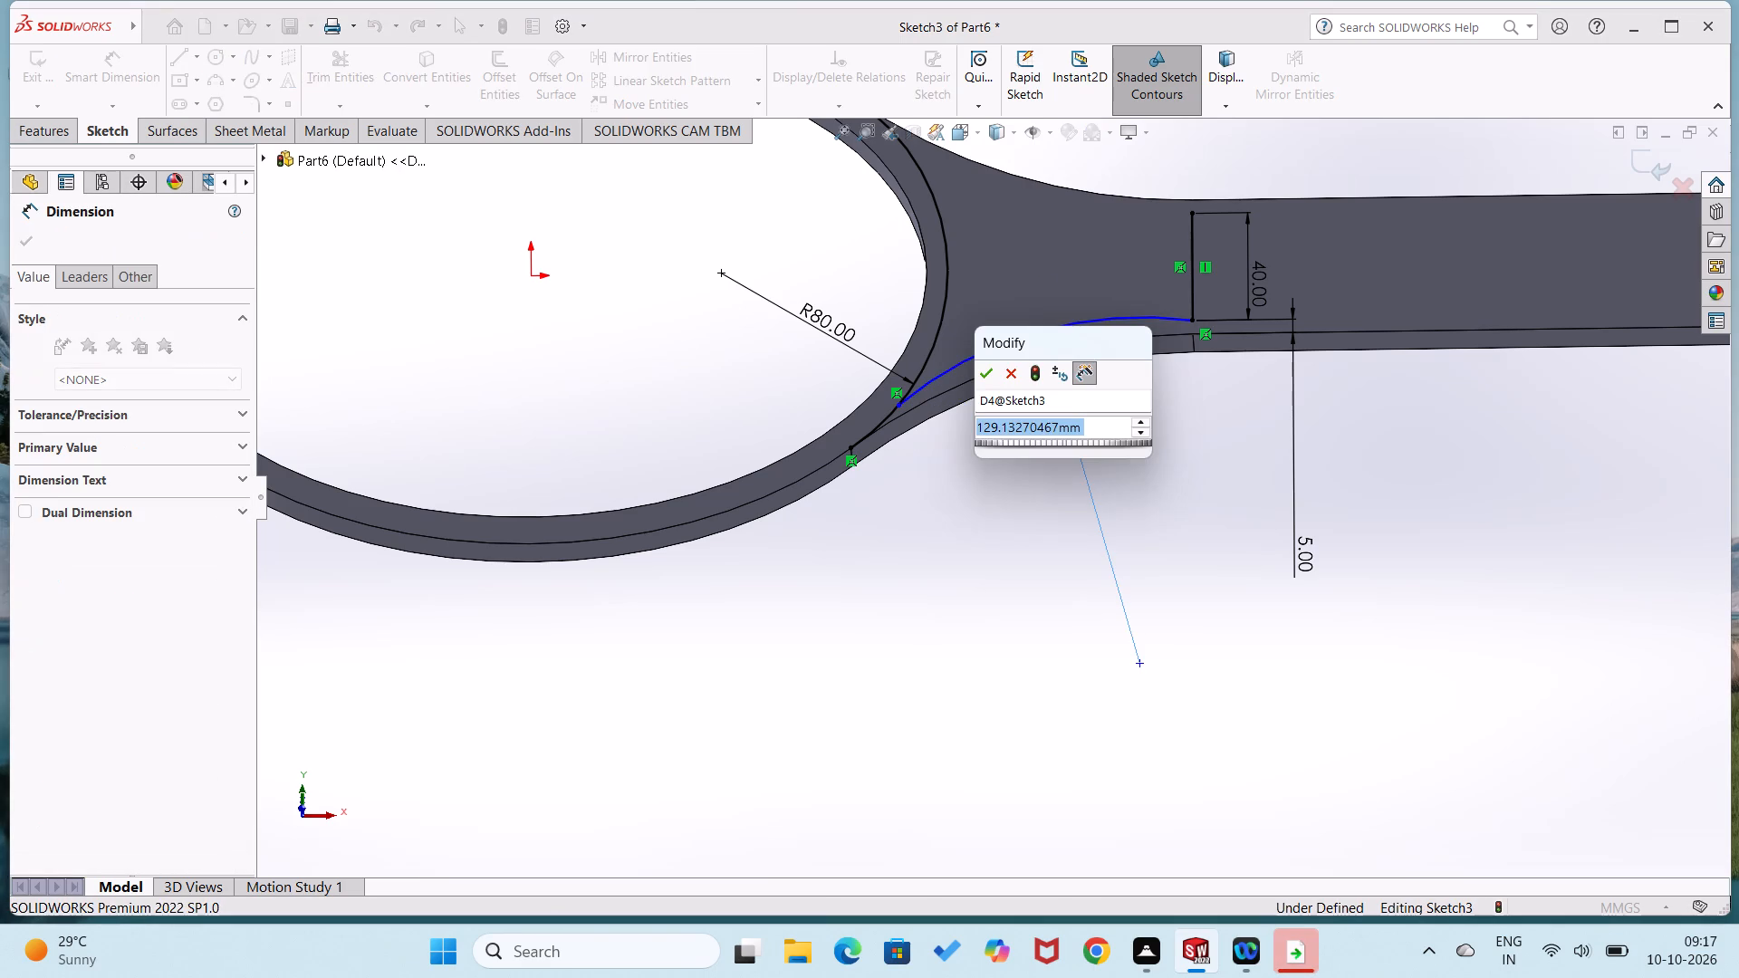
pyautogui.write('120')
pyautogui.press('Return')
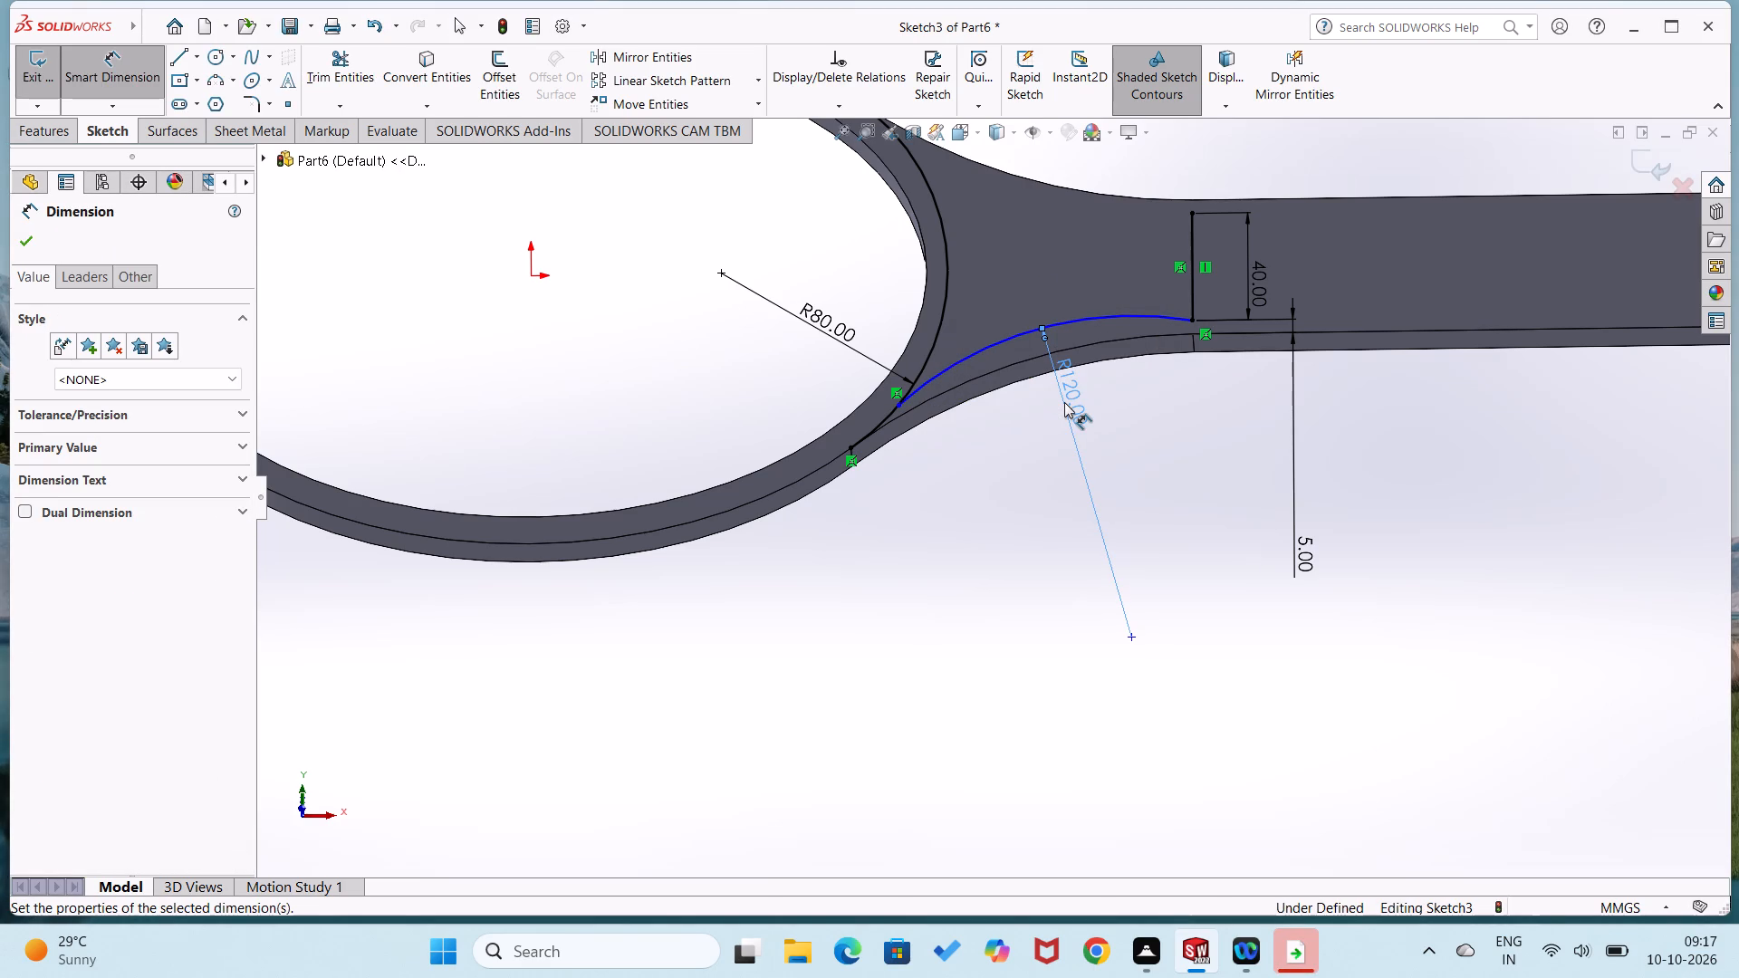
pyautogui.doubleClick(1064, 402)
pyautogui.write('130')
pyautogui.press('Return')
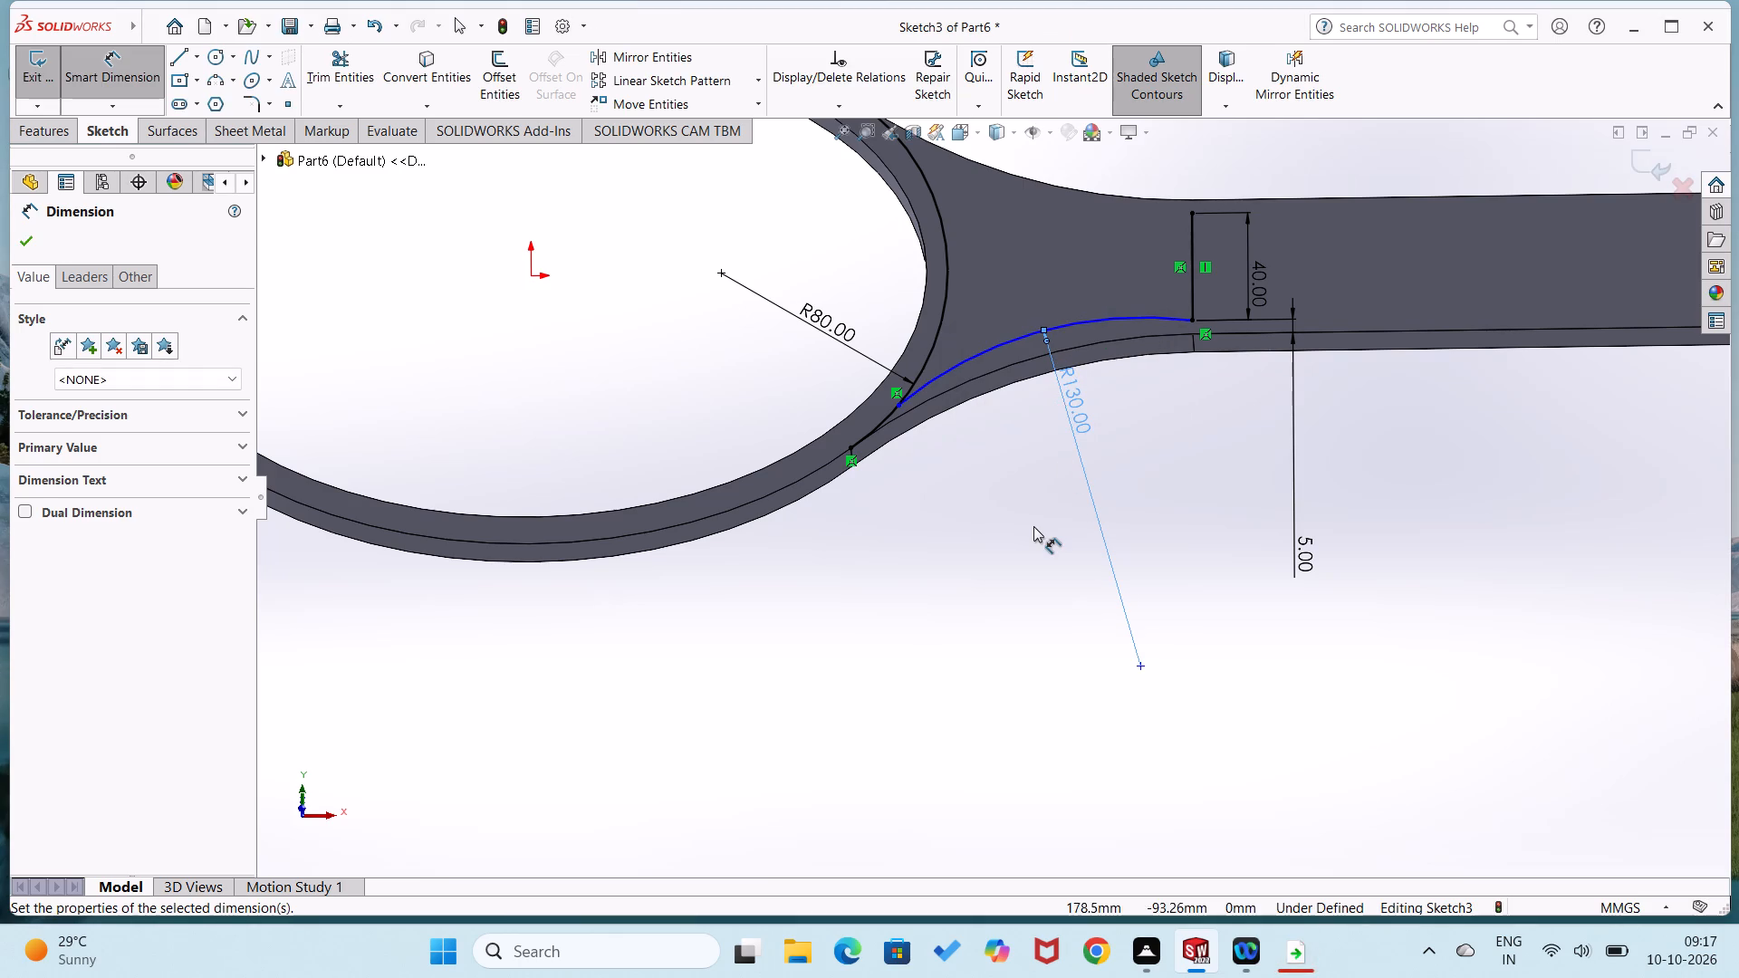
pyautogui.click(1033, 526)
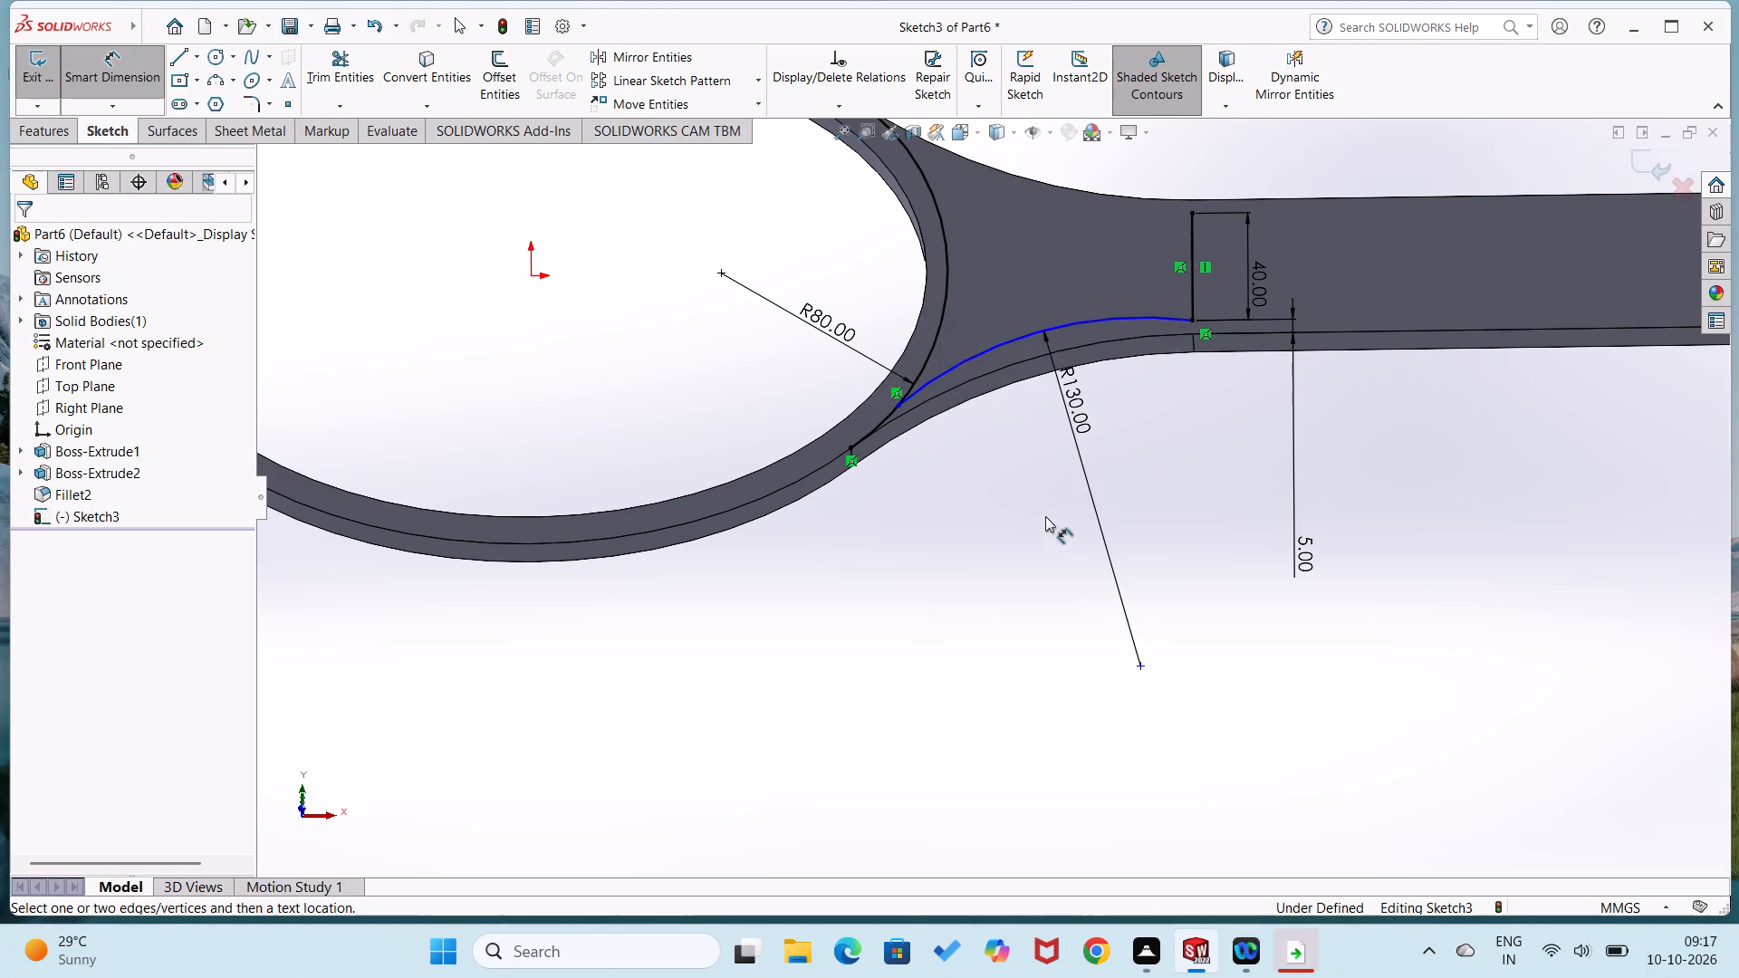
pyautogui.doubleClick(1078, 434)
pyautogui.write('150')
pyautogui.press('Return')
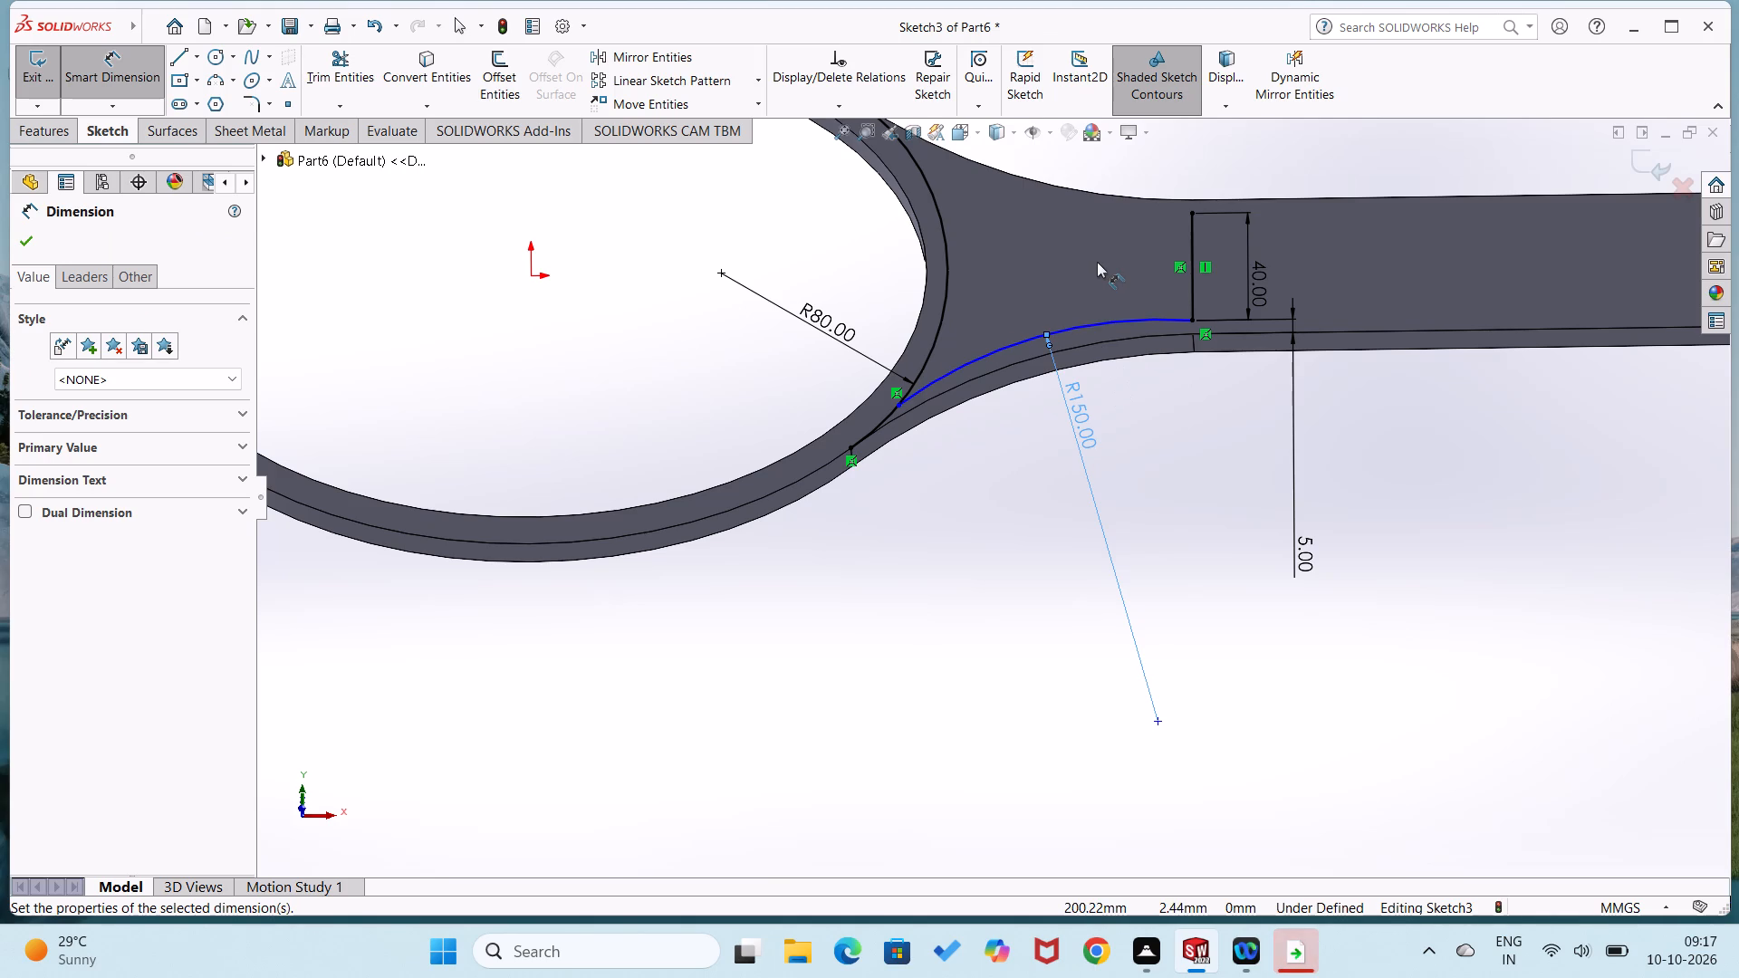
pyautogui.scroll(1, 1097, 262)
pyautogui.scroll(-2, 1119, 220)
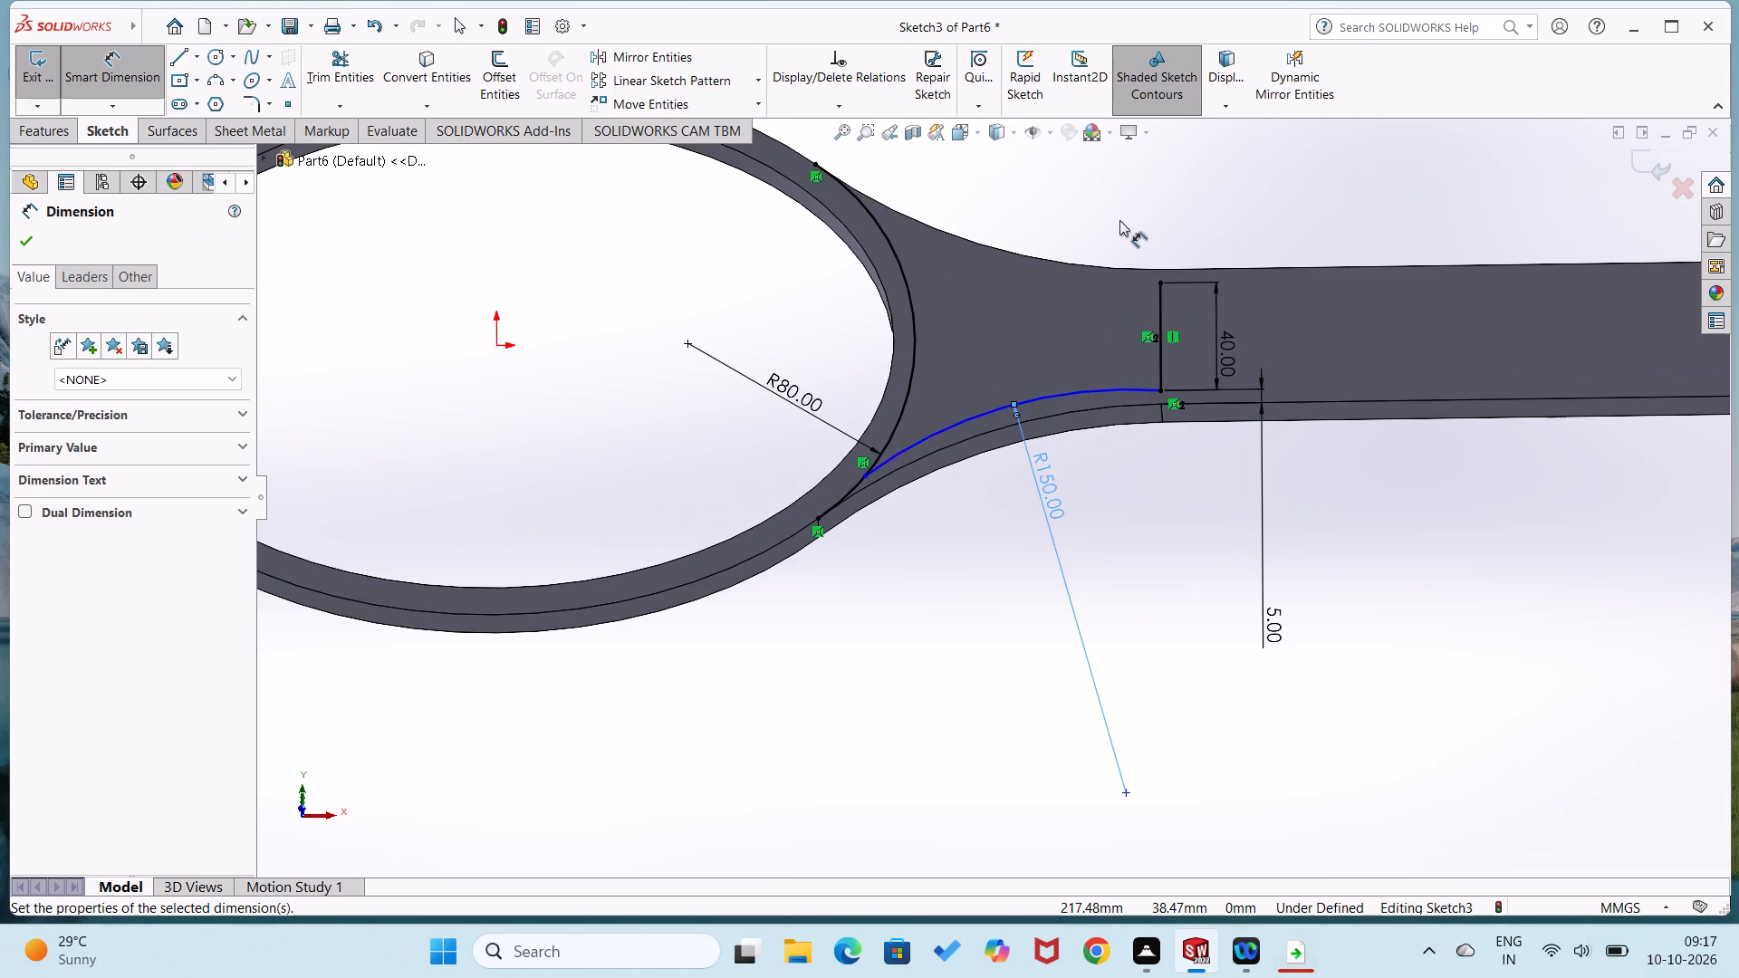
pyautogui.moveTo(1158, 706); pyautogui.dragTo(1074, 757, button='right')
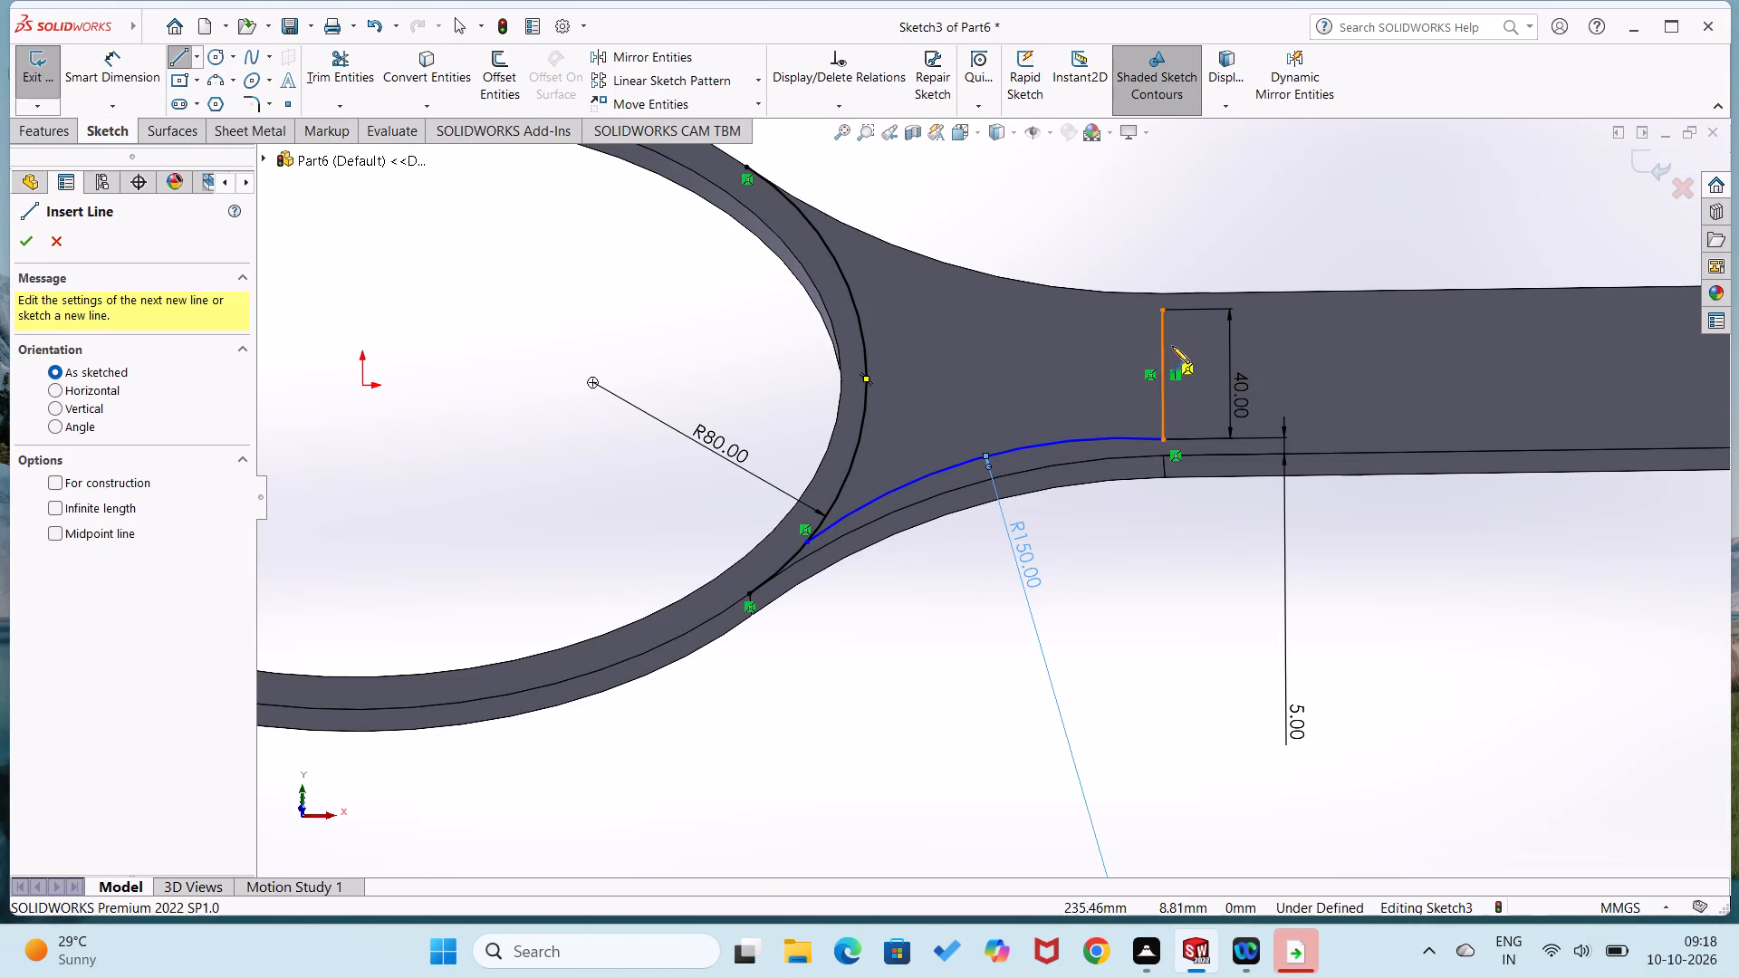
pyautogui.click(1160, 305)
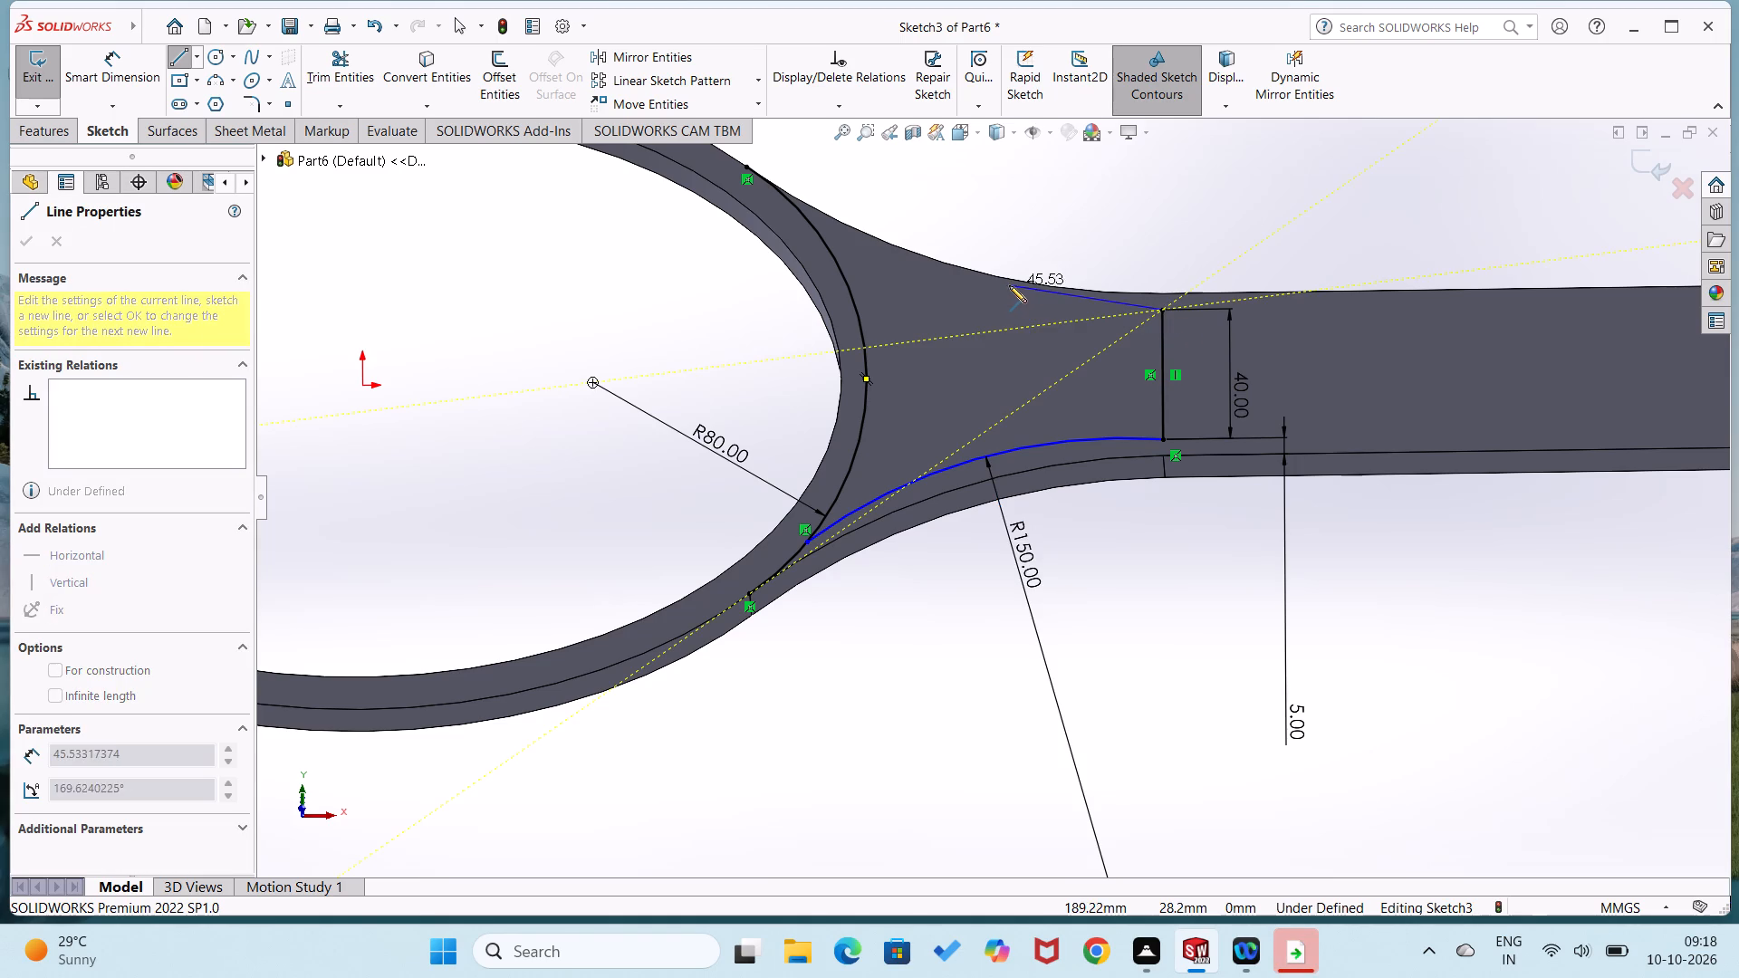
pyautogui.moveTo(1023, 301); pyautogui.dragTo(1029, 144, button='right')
# Sketch a three-point arc of about 163 mm radius from the vertical line's upper end to the upper part of the R80 arc.
pyautogui.click(218, 78)
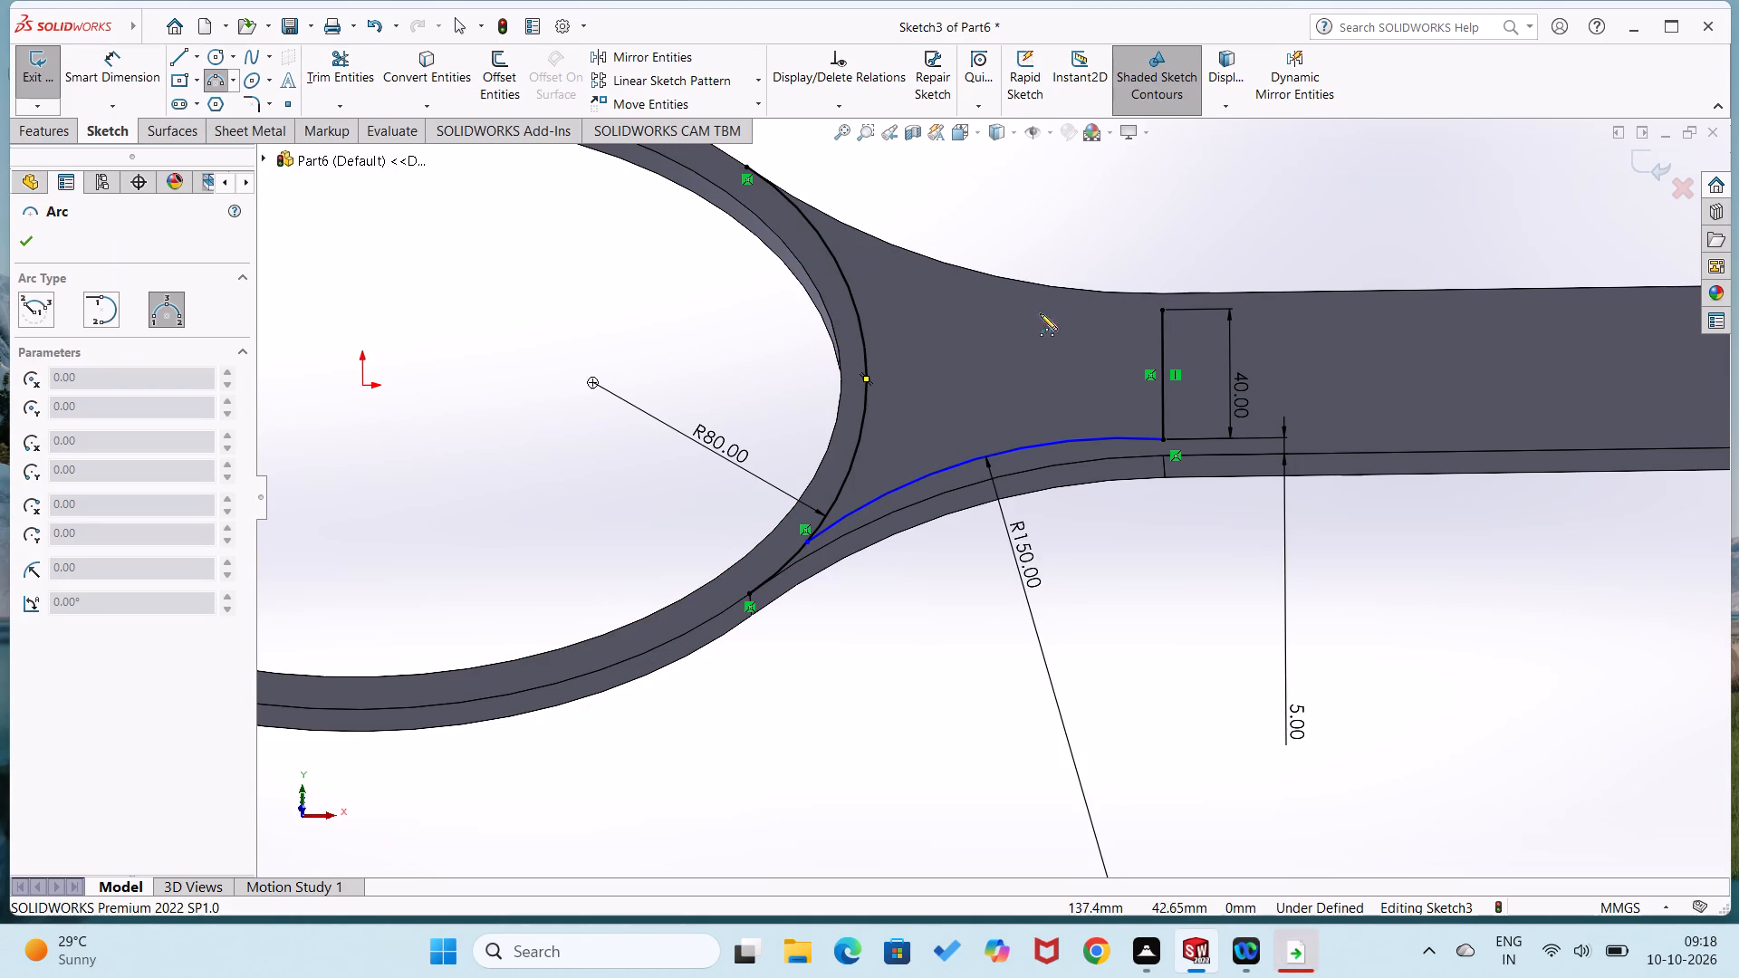
pyautogui.click(1163, 313)
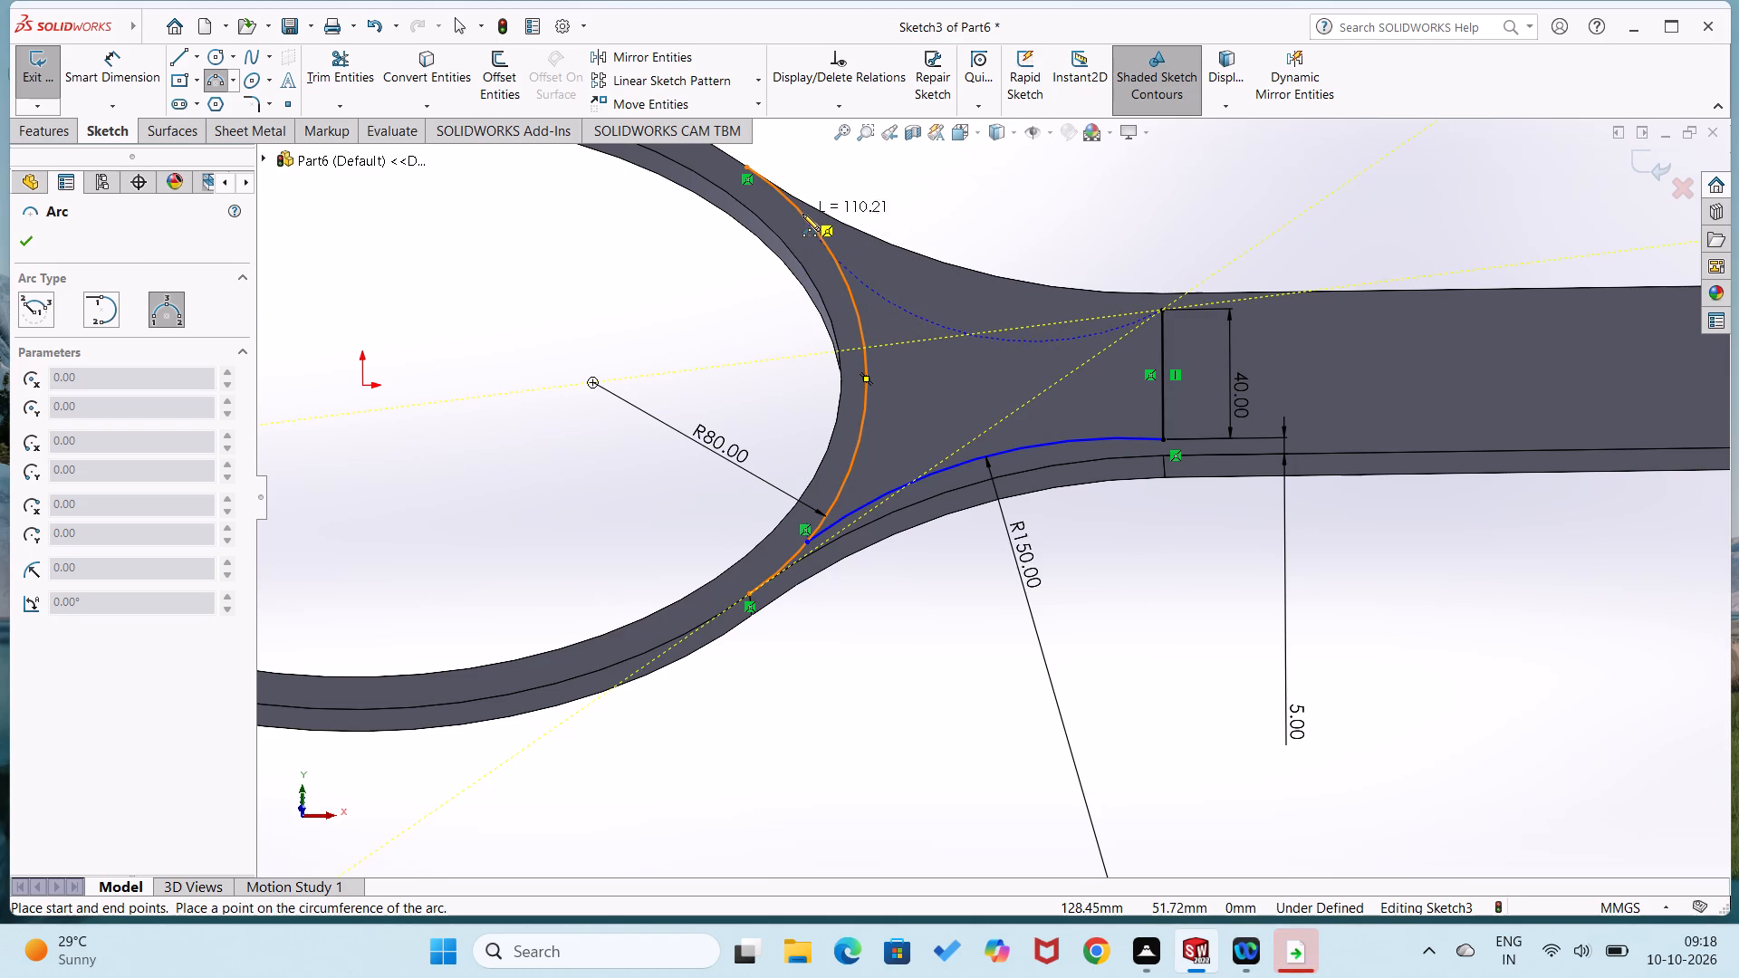
pyautogui.click(803, 216)
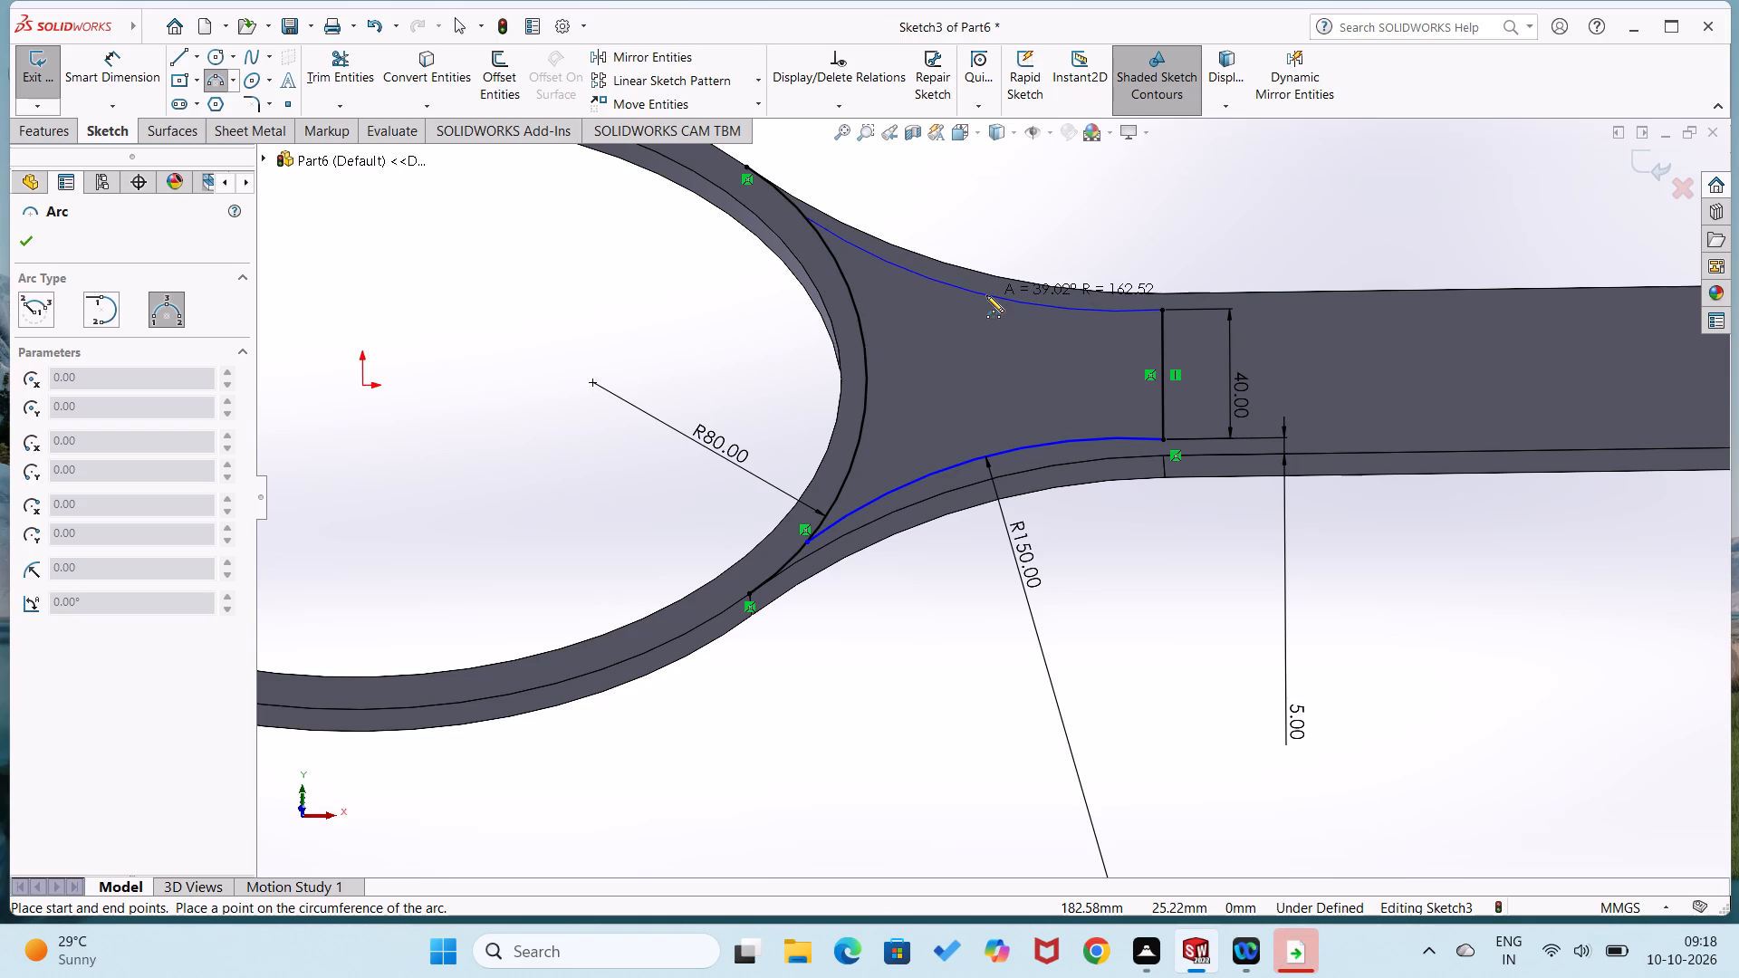
pyautogui.click(986, 295)
# Dimension the upper neck arc's radius and set it to 170 mm.
pyautogui.moveTo(1118, 647); pyautogui.dragTo(1109, 568, button='right')
pyautogui.moveTo(1121, 575); pyautogui.dragTo(1140, 658, button='middle')
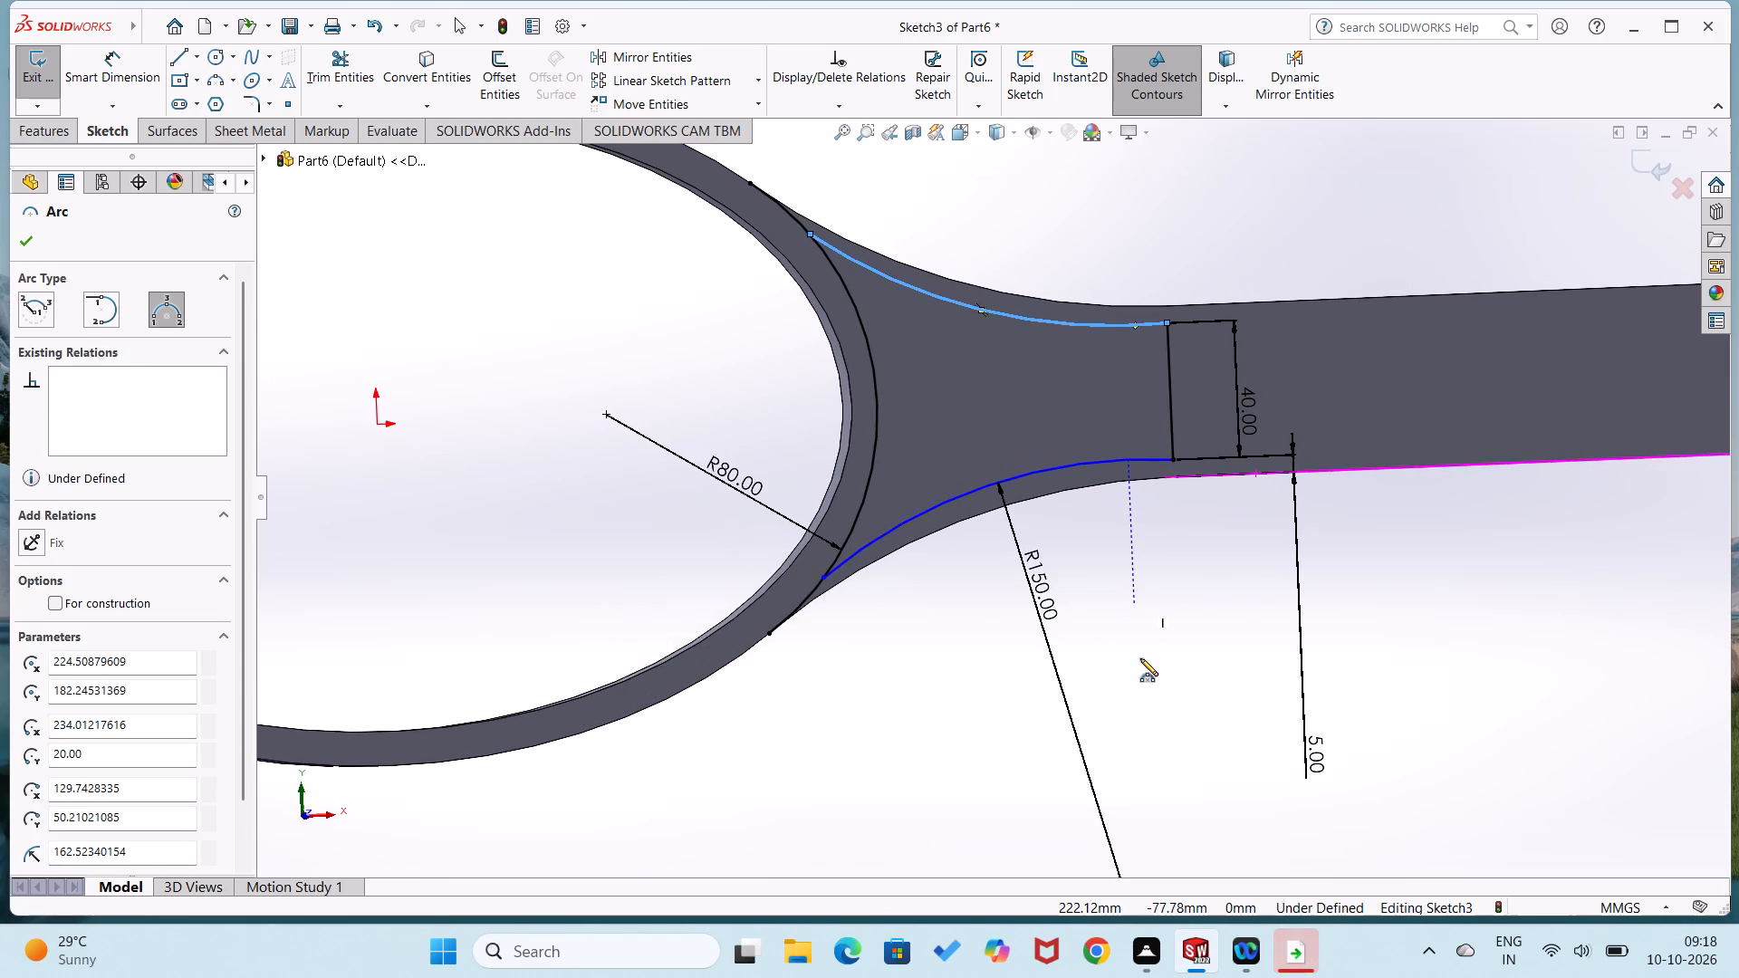
pyautogui.moveTo(1152, 681); pyautogui.dragTo(1154, 606, button='right')
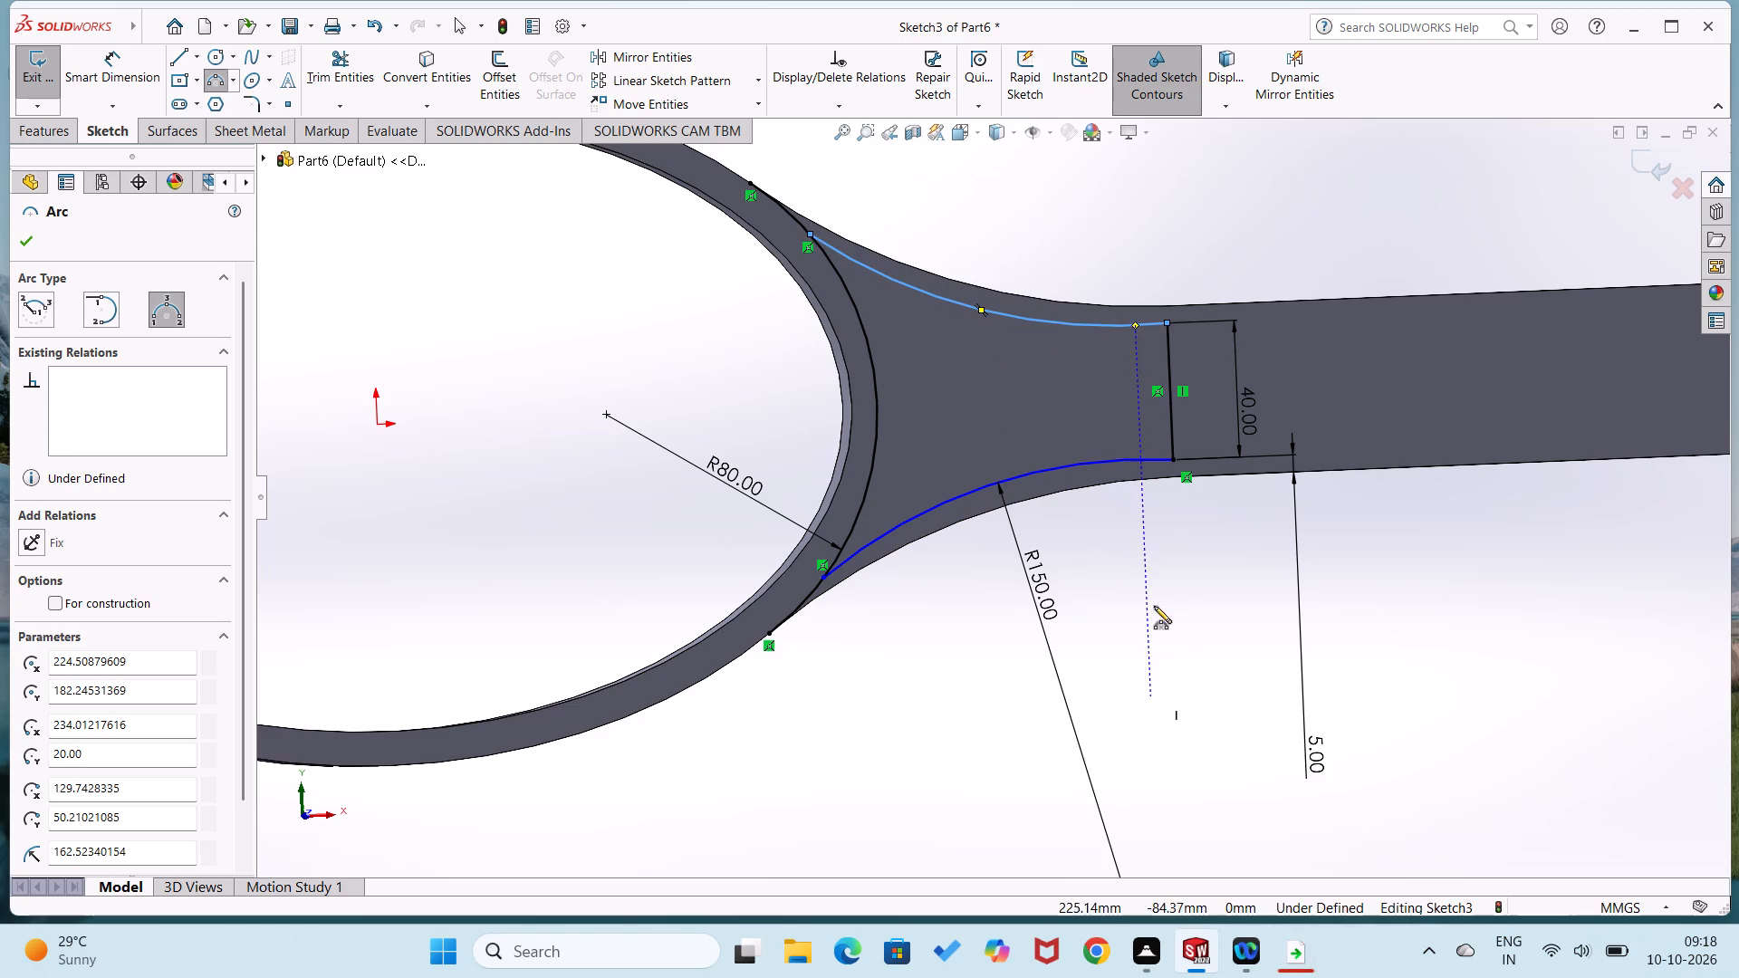
pyautogui.moveTo(1154, 606); pyautogui.dragTo(1137, 559, button='right')
pyautogui.click(1063, 322)
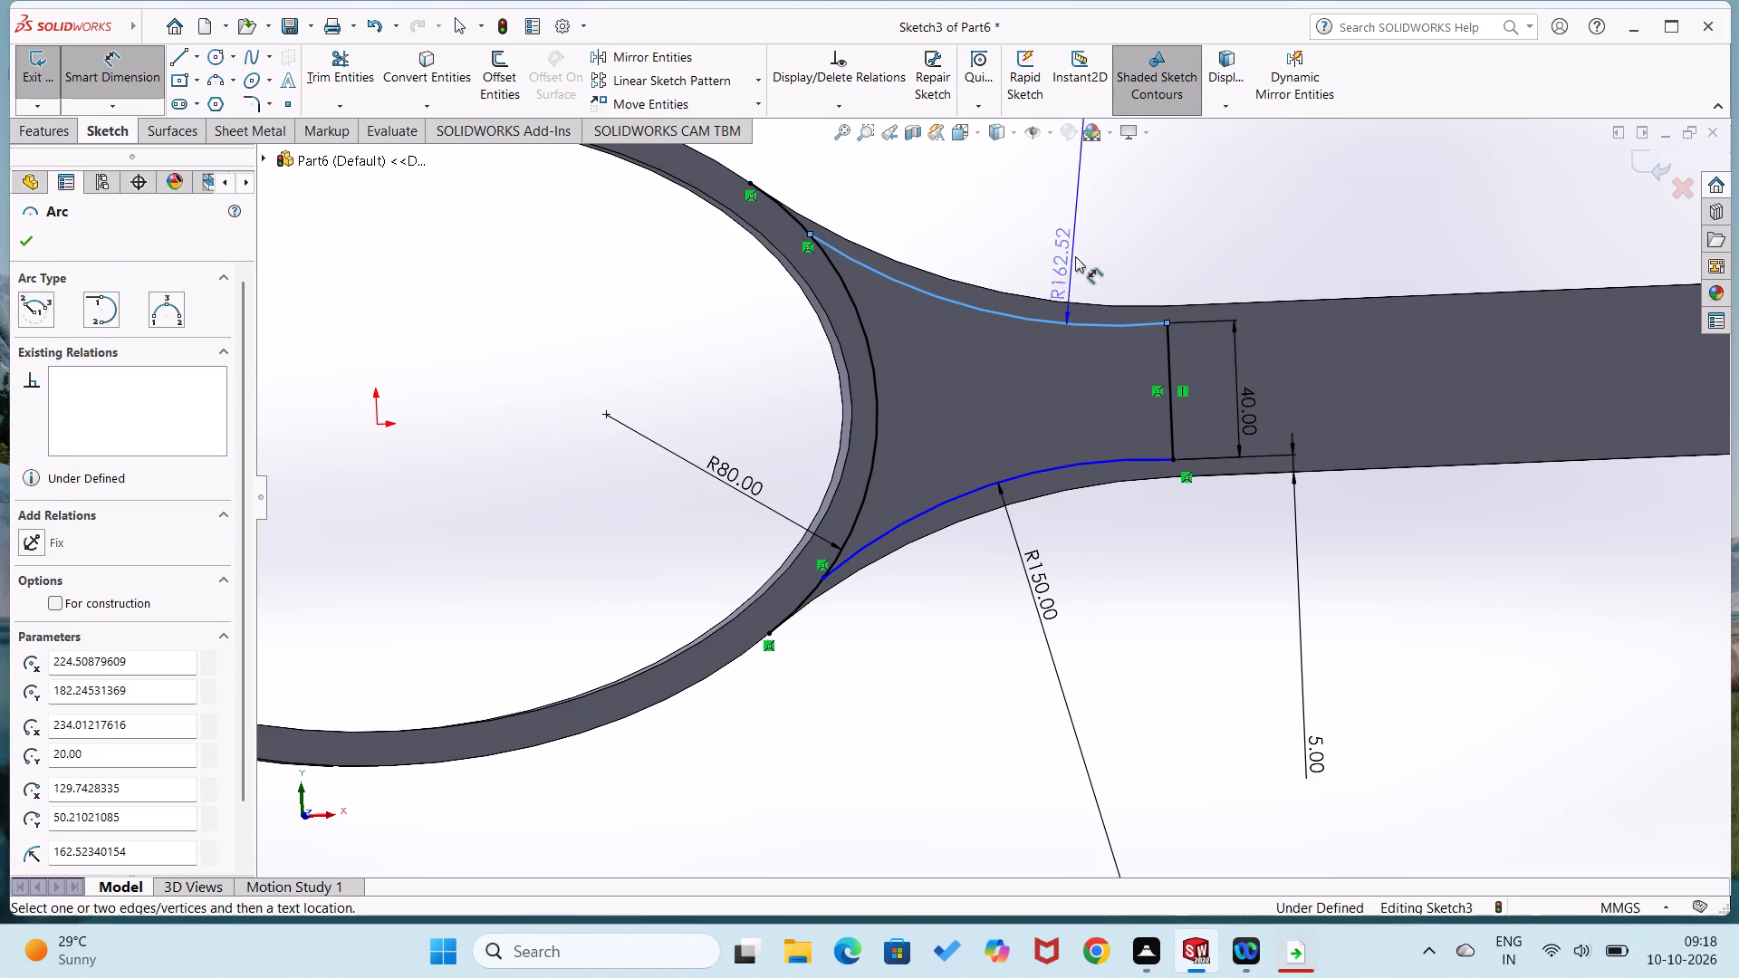
pyautogui.click(1076, 253)
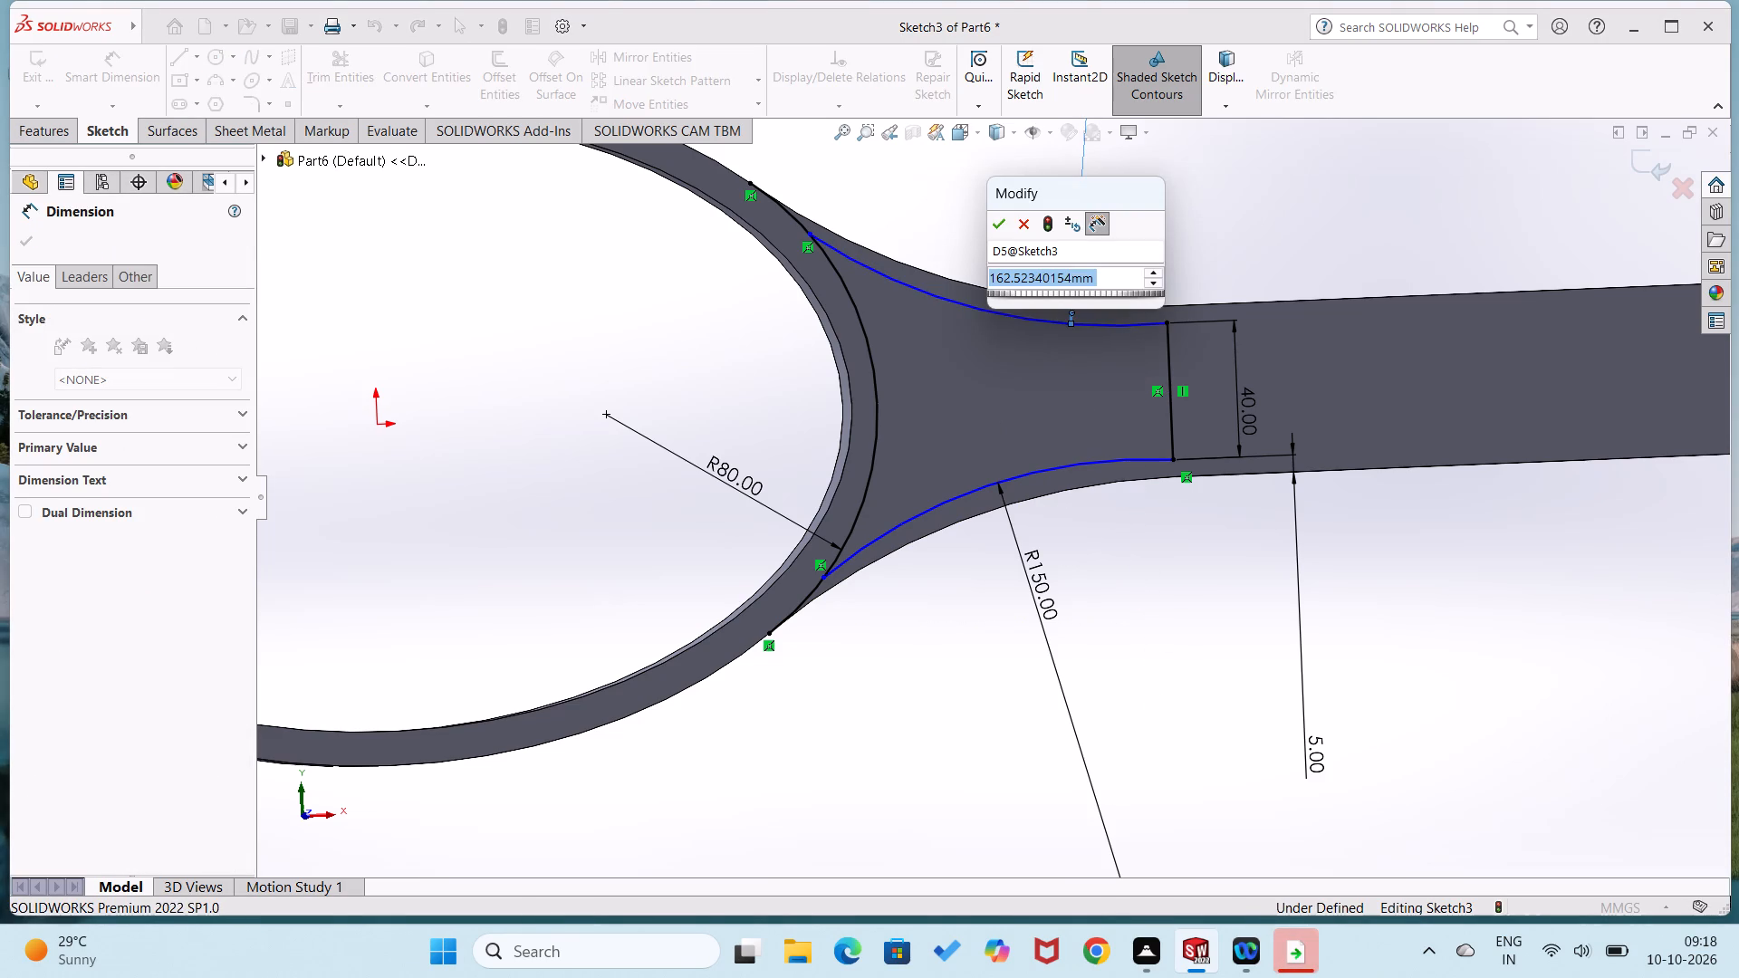
pyautogui.write('170')
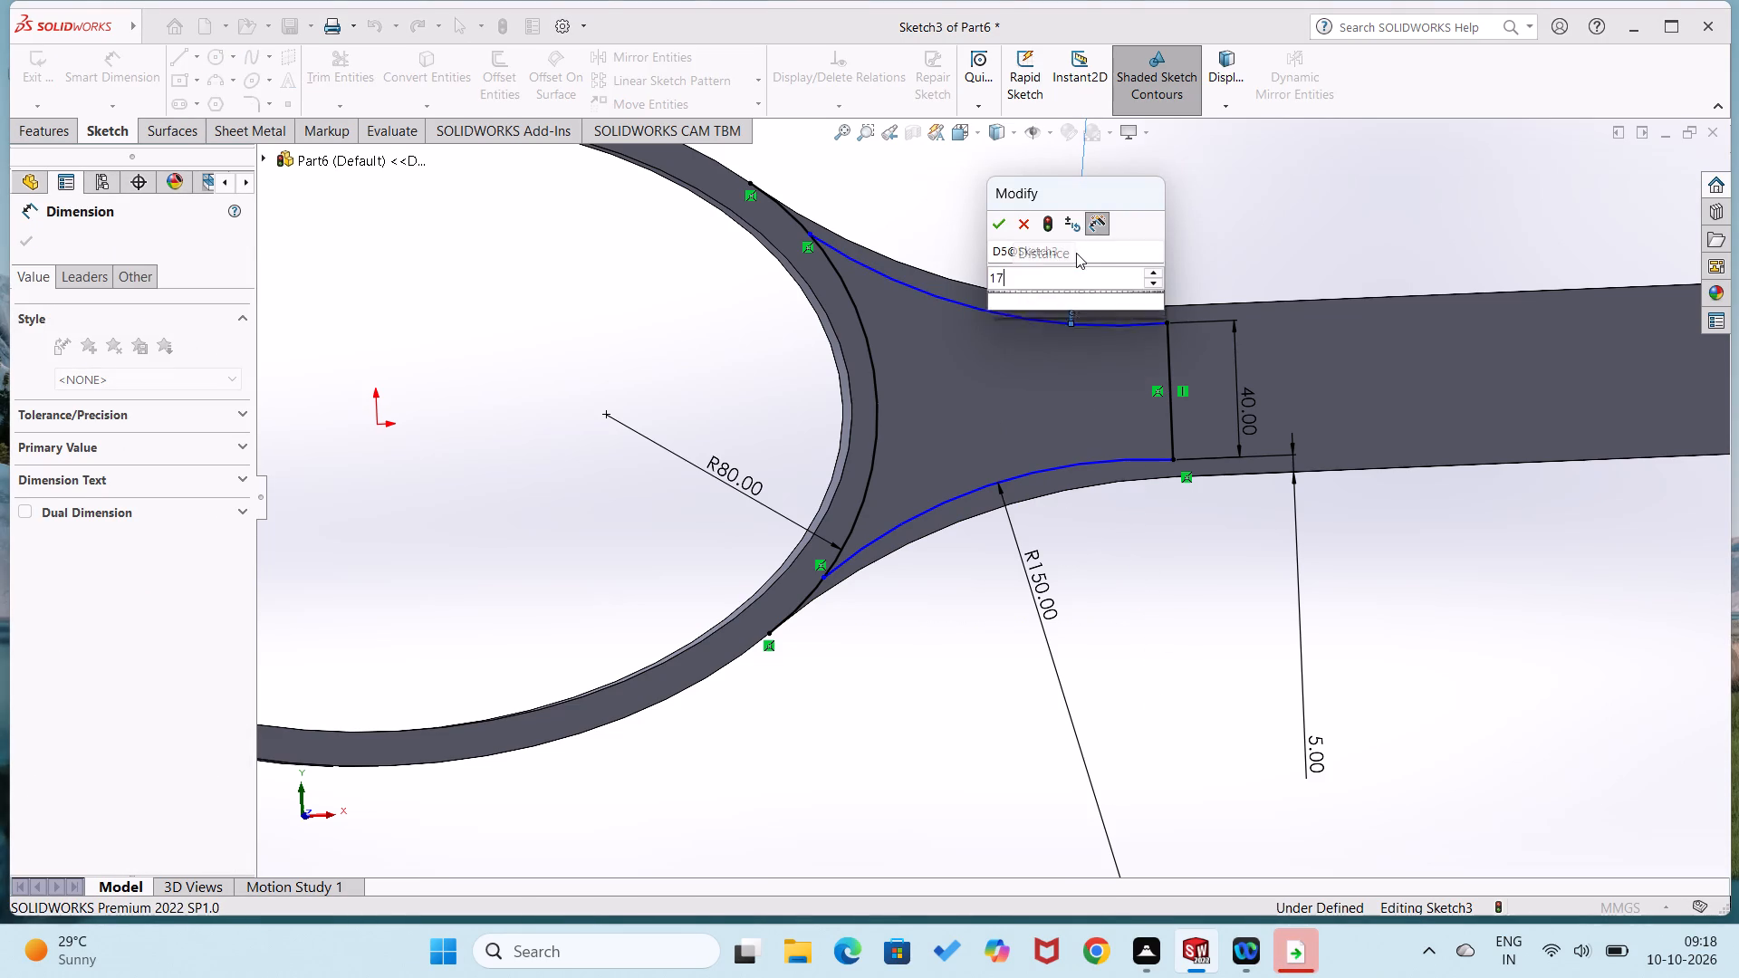
pyautogui.press('Return')
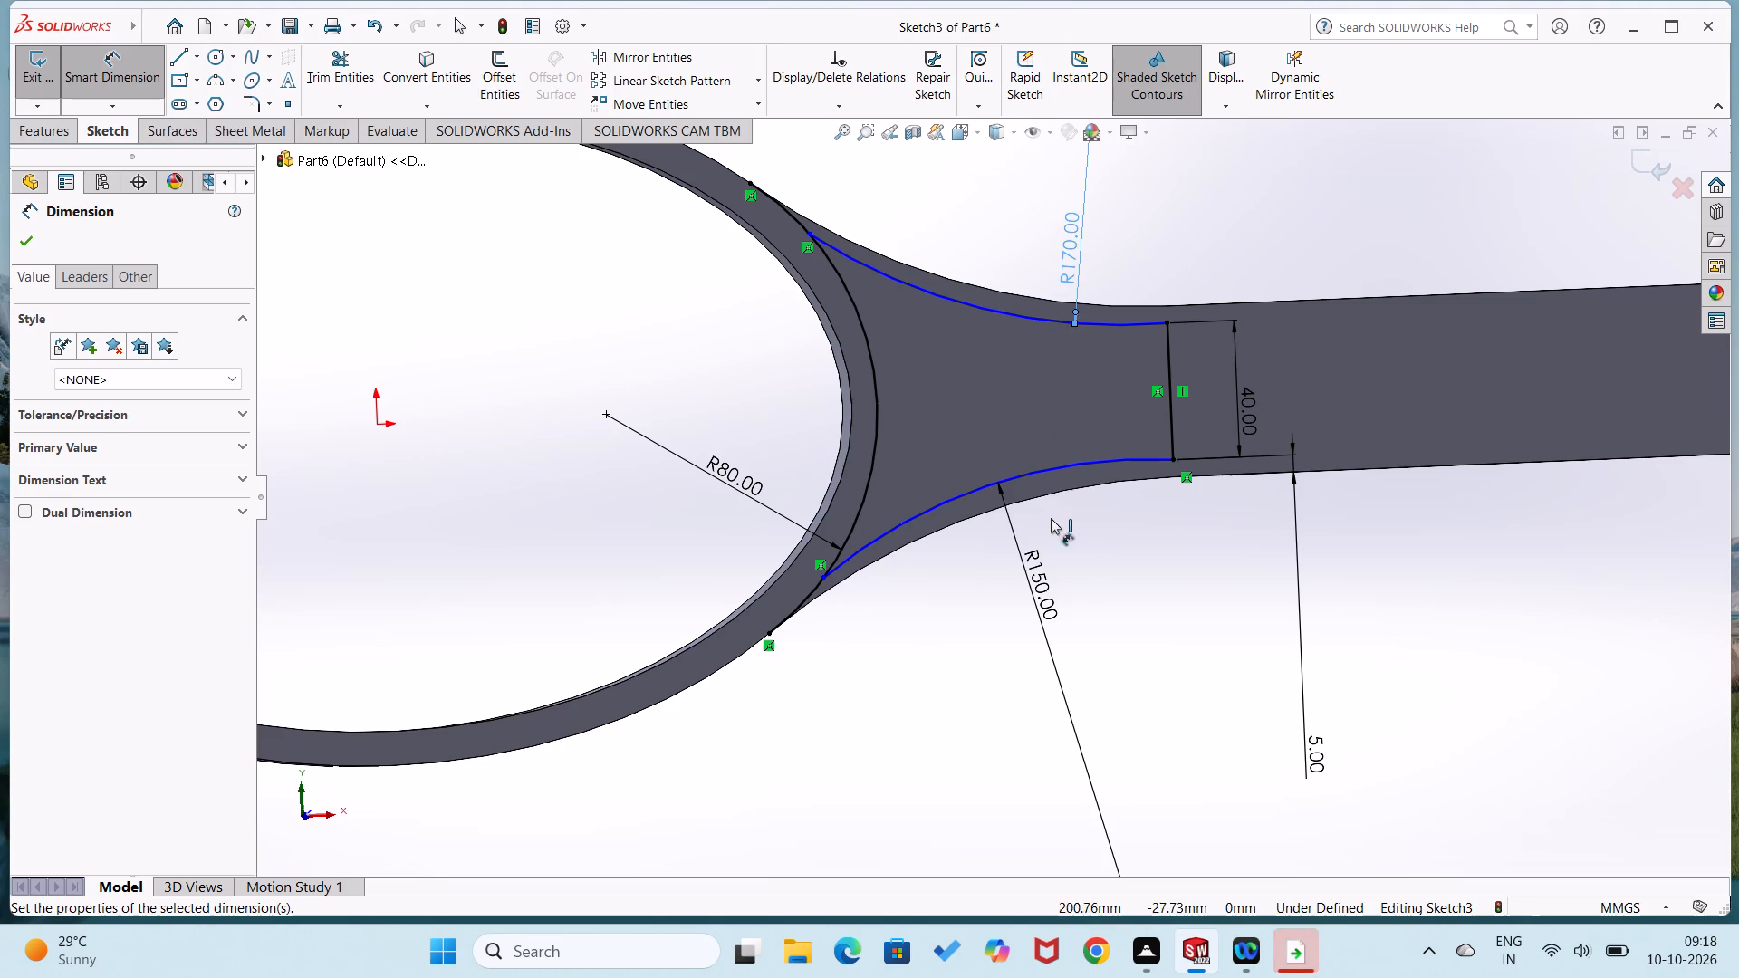
# Set the lower neck arc's radius to 170 mm.
pyautogui.doubleClick(1036, 619)
pyautogui.write('17')
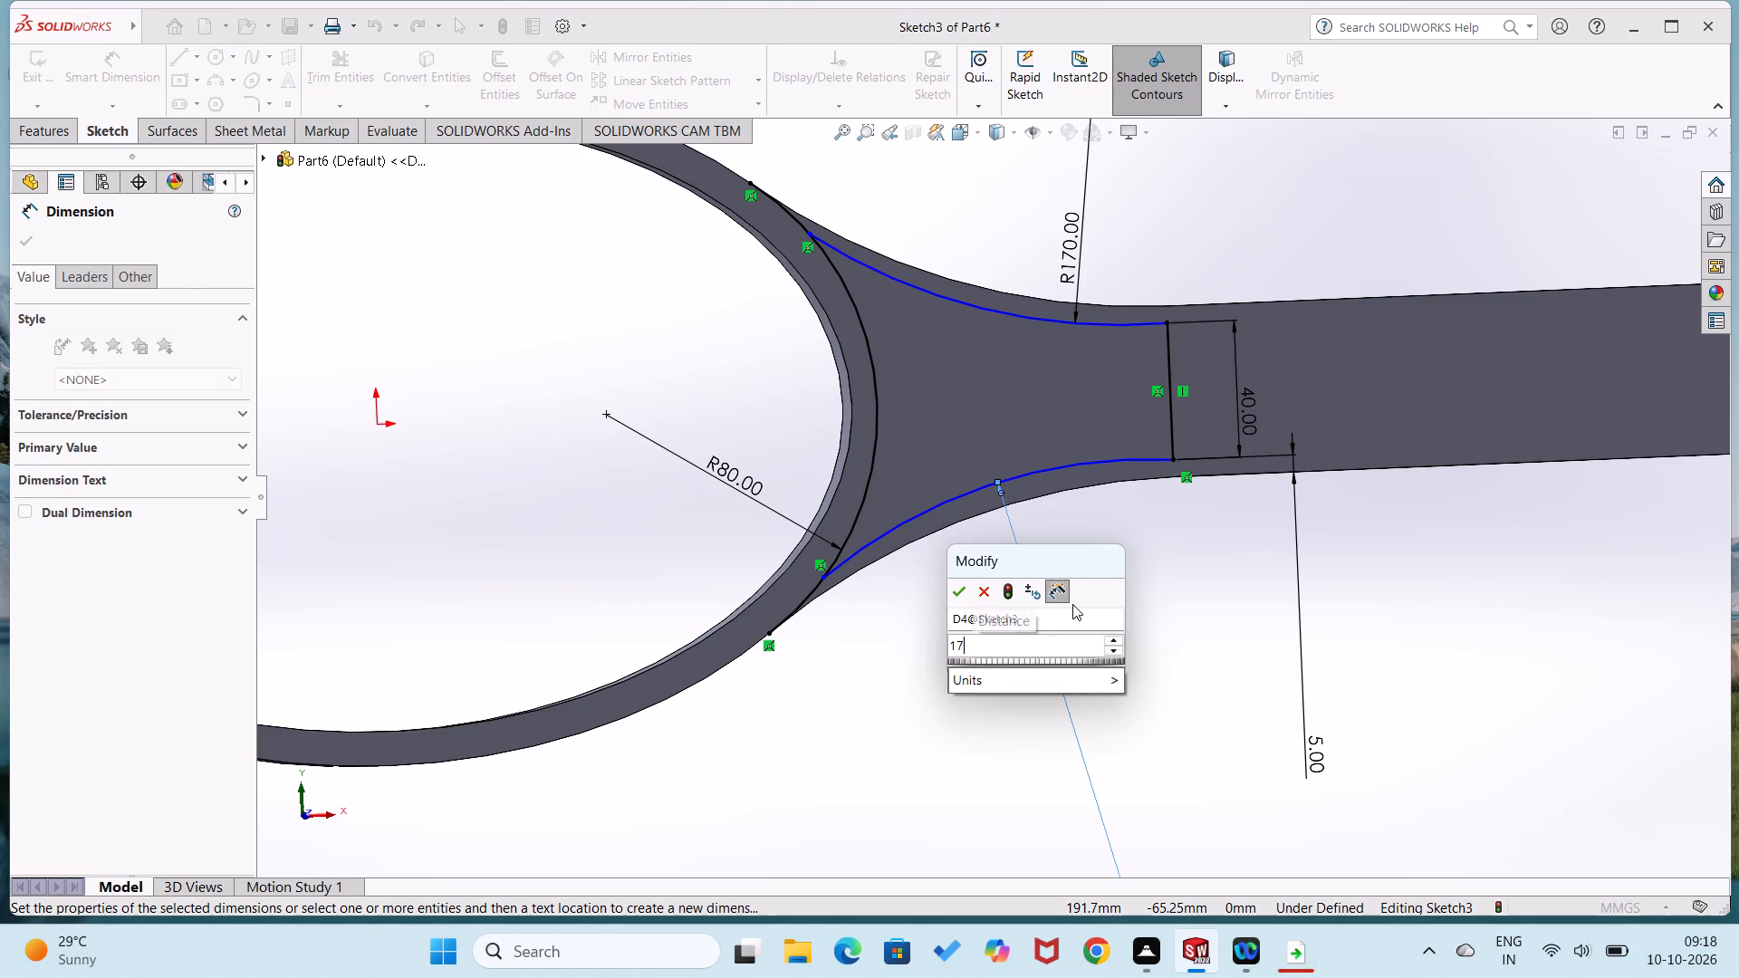
pyautogui.press('0')
pyautogui.press('Return')
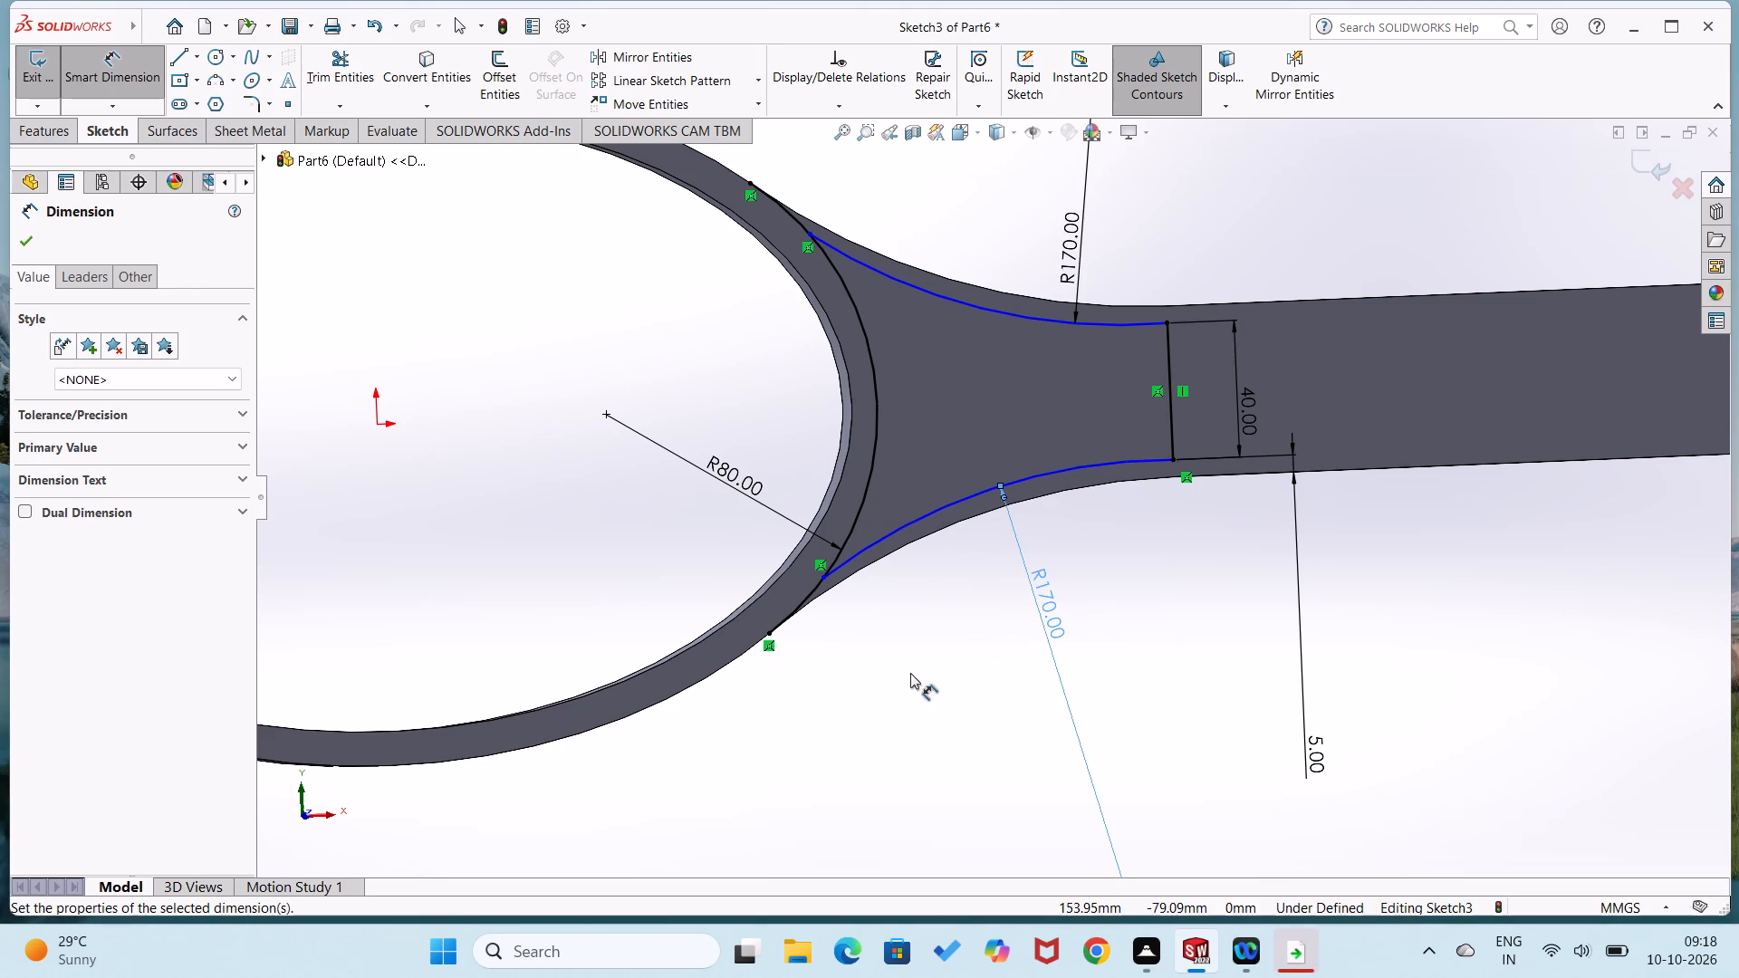
pyautogui.click(910, 673)
# Trim both ends of the R80 arc that extend past the upper and lower neck arcs to close the profile.
pyautogui.moveTo(676, 409); pyautogui.dragTo(502, 470, button='right')
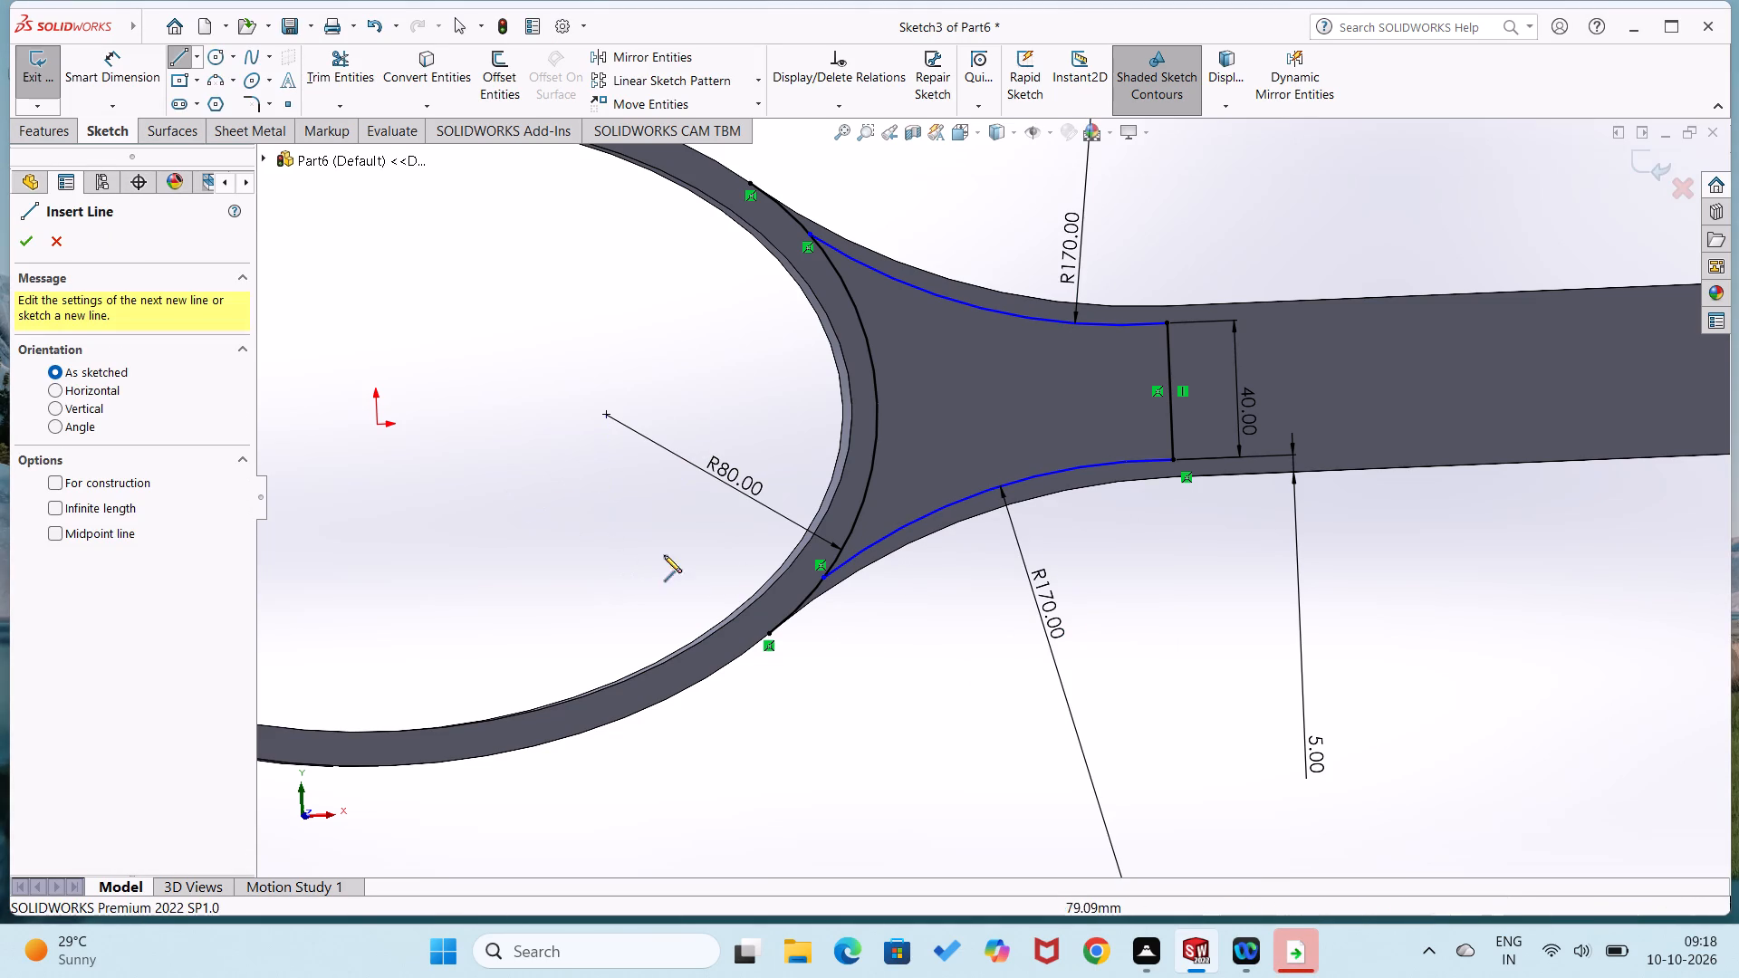
pyautogui.click(329, 69)
pyautogui.click(816, 591)
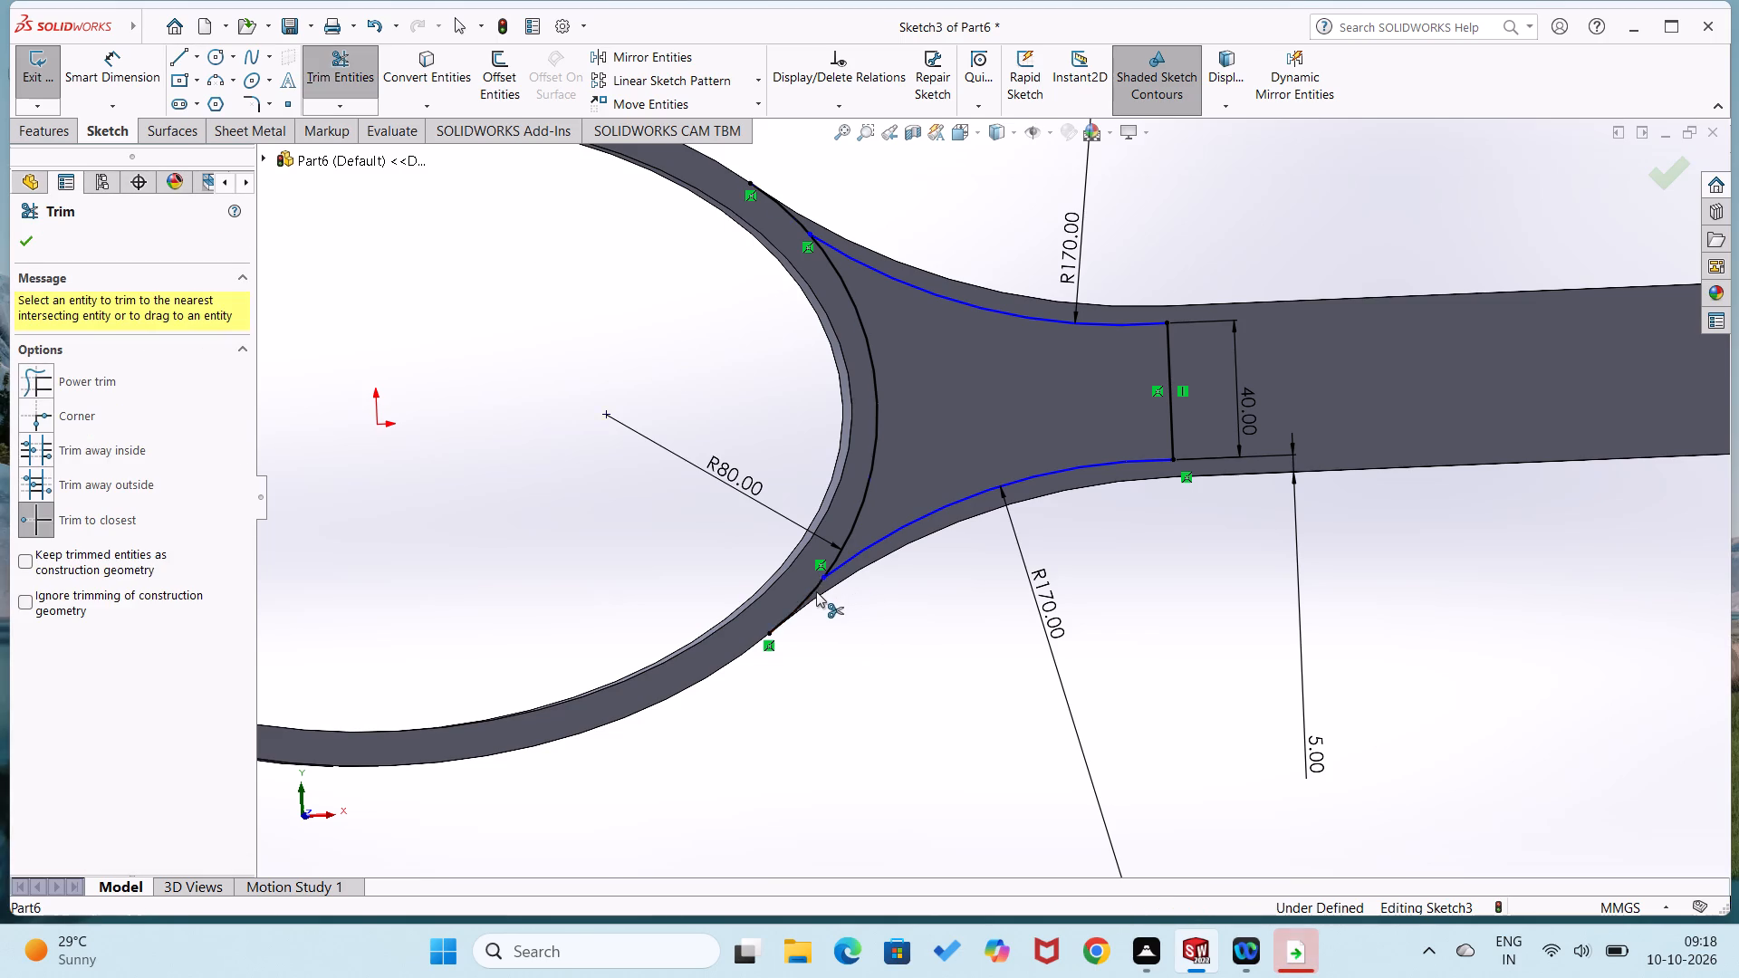
pyautogui.click(783, 212)
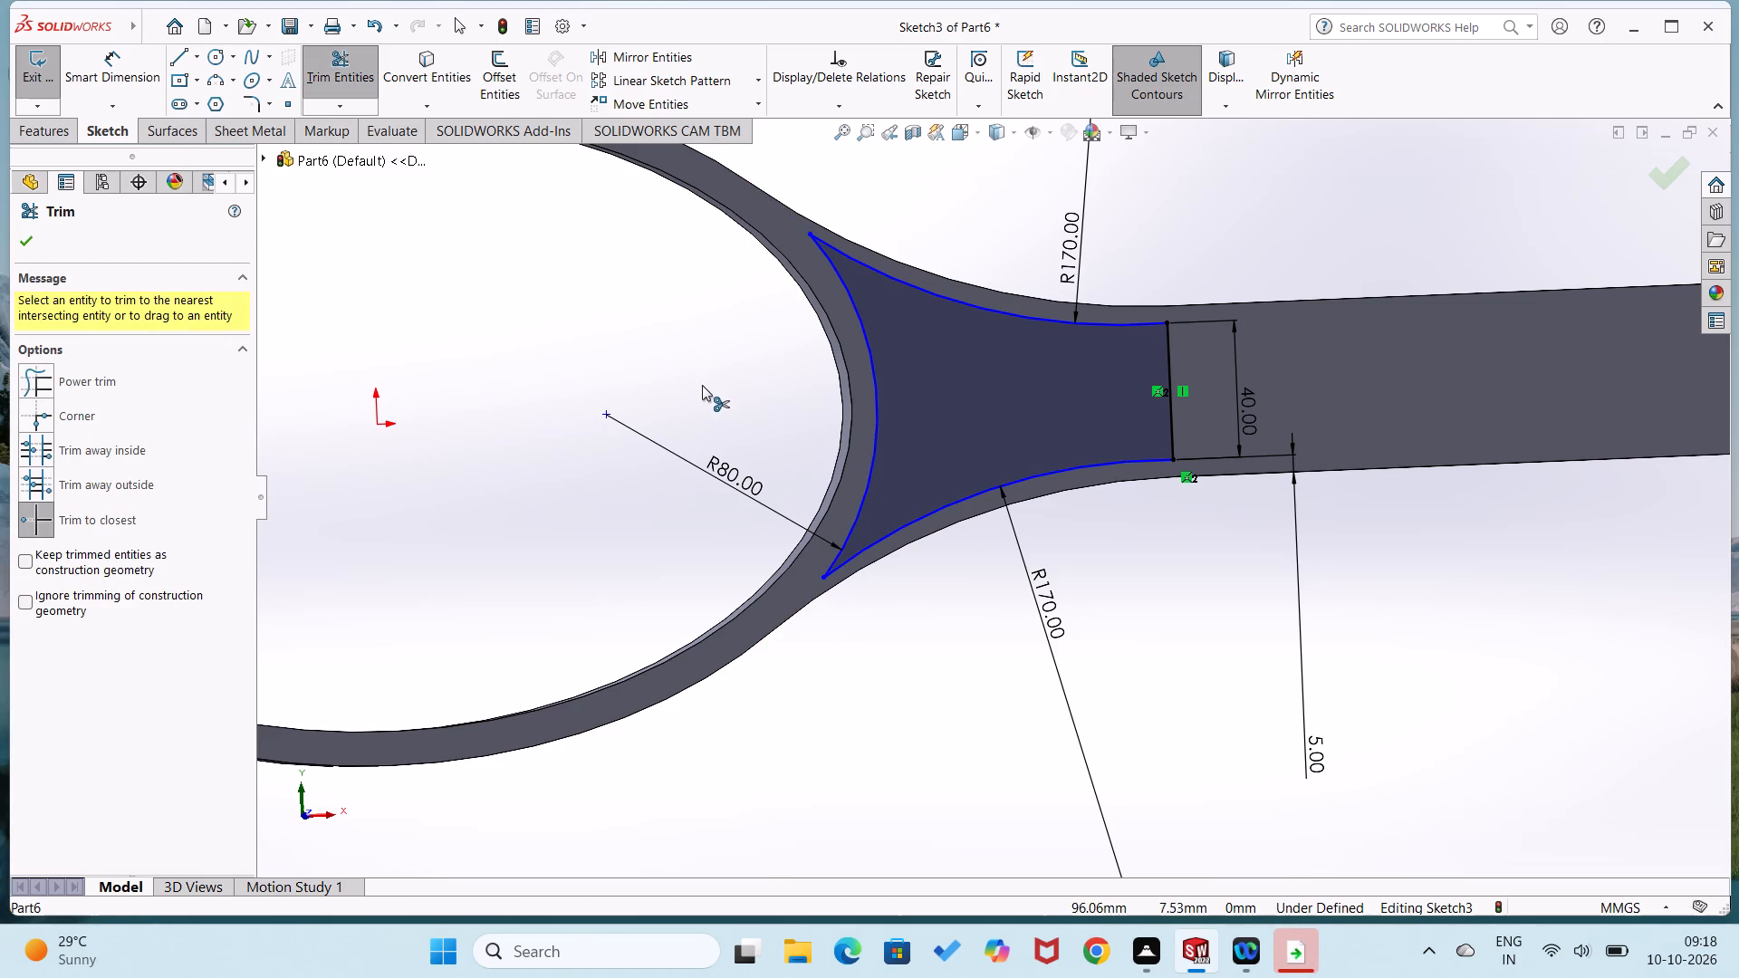
# Dimension the horizontal distance from the R80 arc's lower end to the vertical line's lower end, keeping the drawn value.
pyautogui.moveTo(668, 405); pyautogui.dragTo(636, 325, button='right')
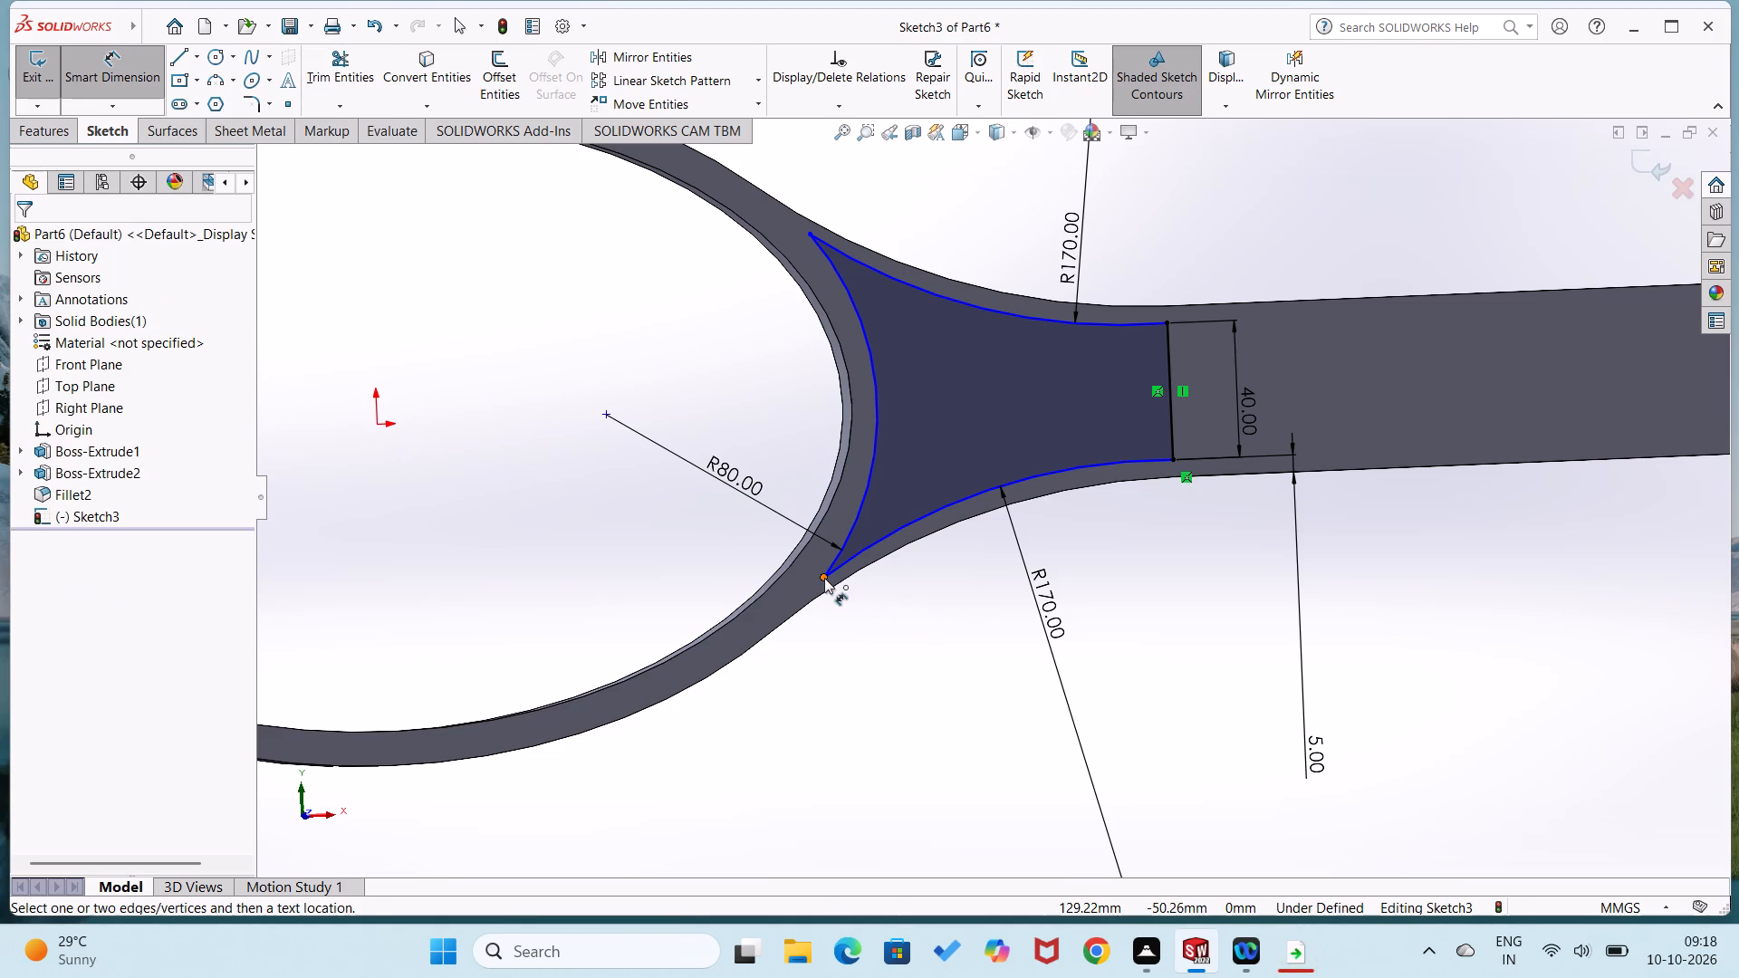
pyautogui.moveTo(824, 578); pyautogui.dragTo(834, 578)
pyautogui.click(1174, 461)
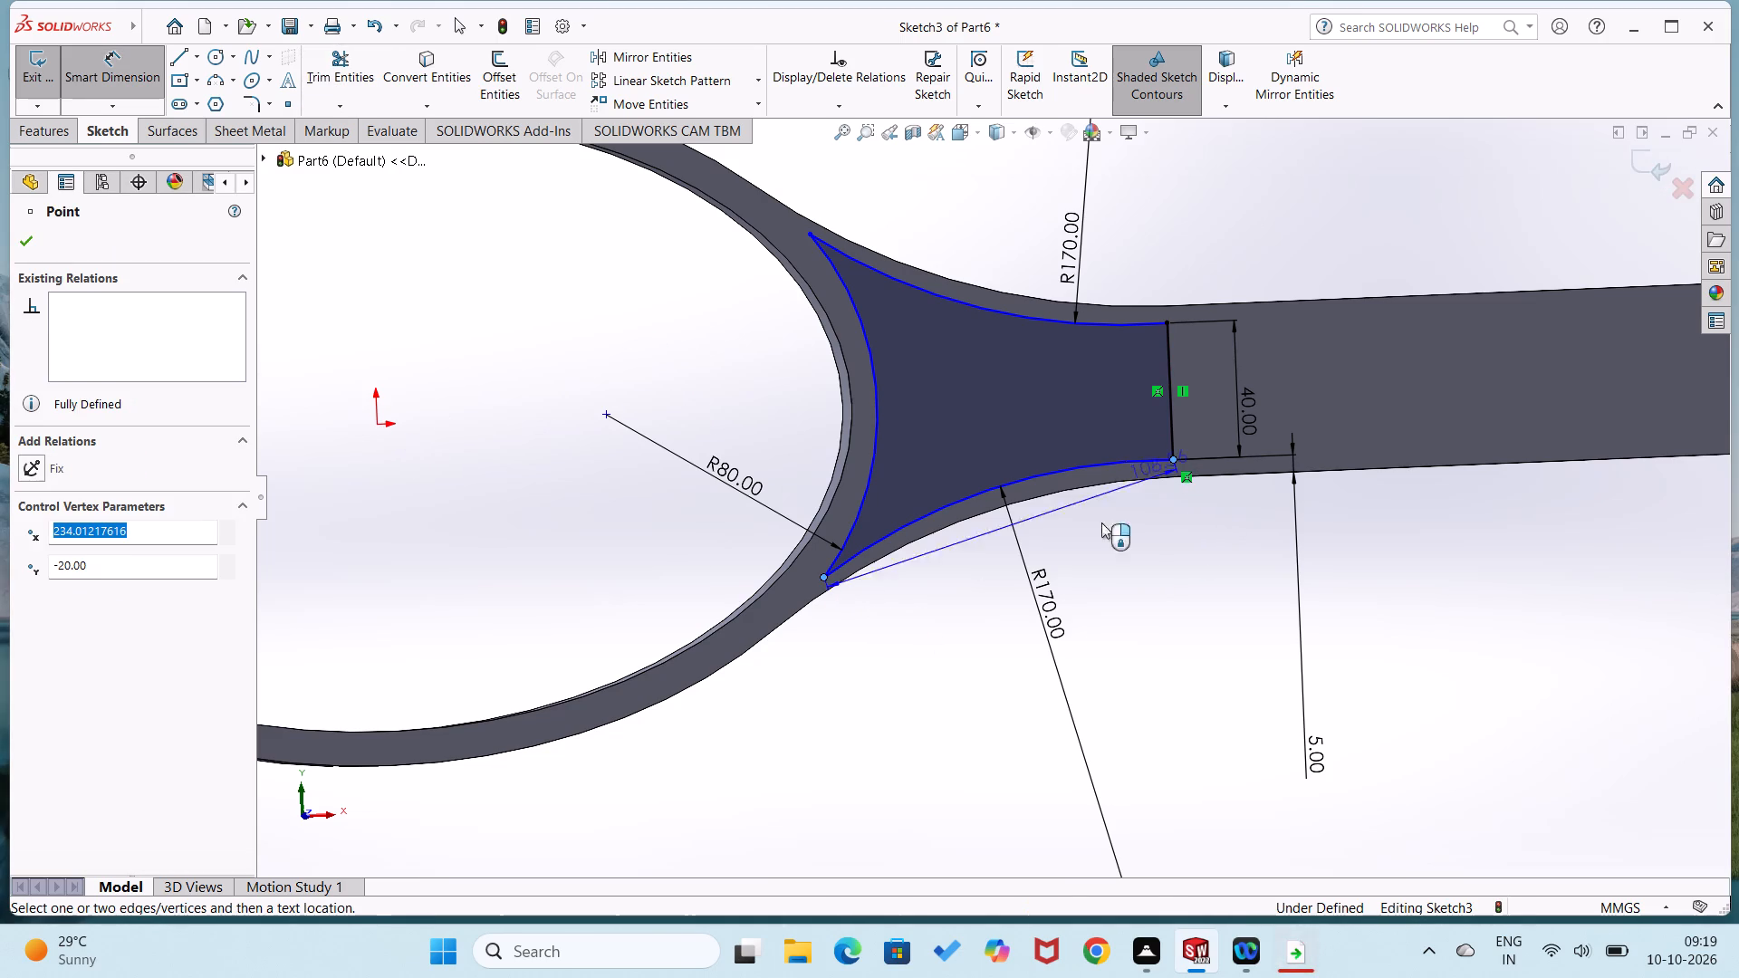
pyautogui.click(1013, 649)
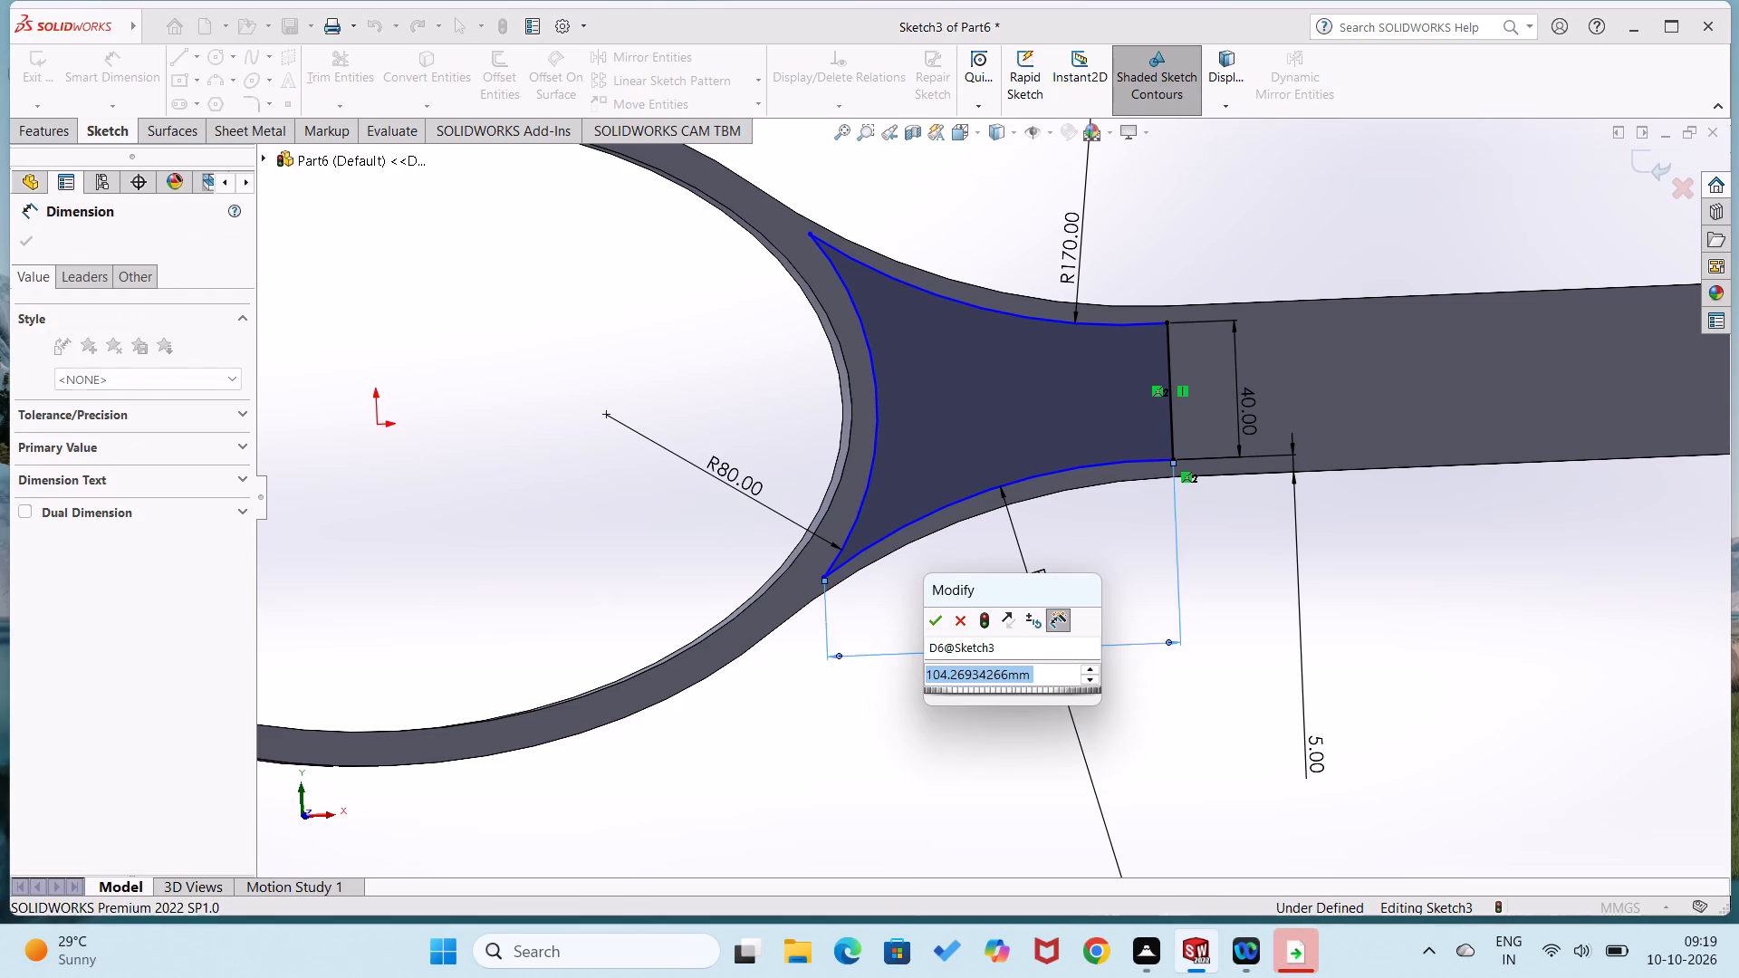
pyautogui.click(932, 621)
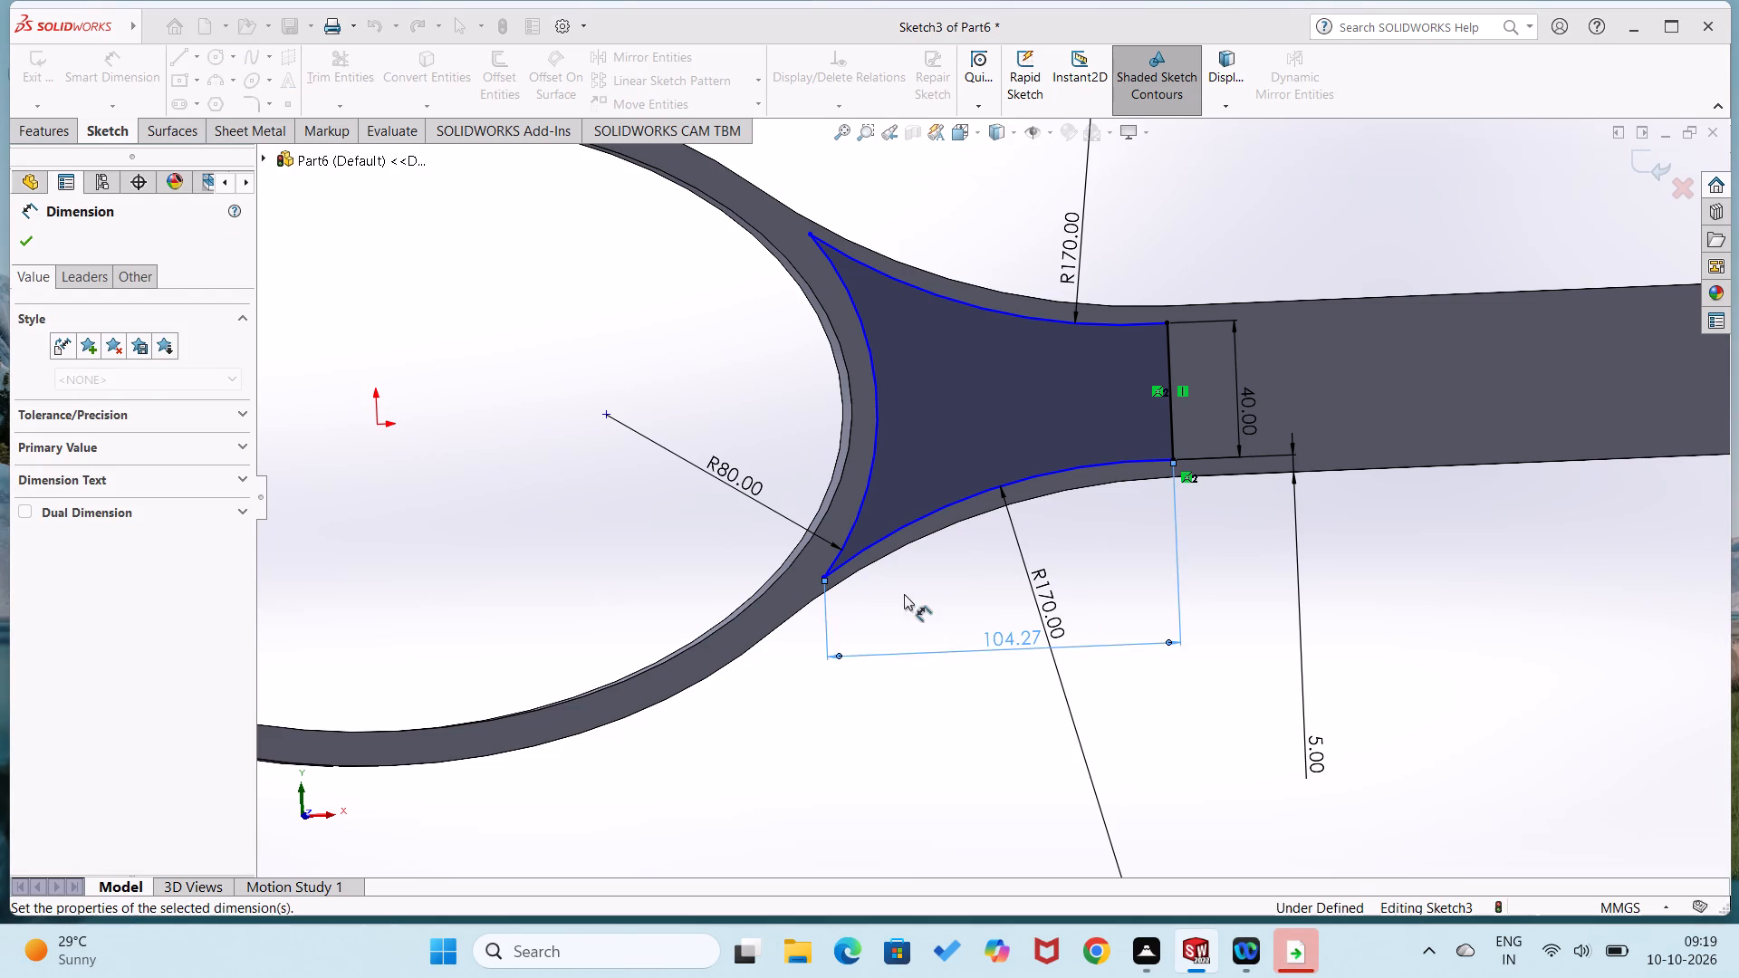
pyautogui.click(765, 681)
# Dimension the vertical distance between the R80 arc's lower and upper ends, keeping the drawn value.
pyautogui.click(823, 580)
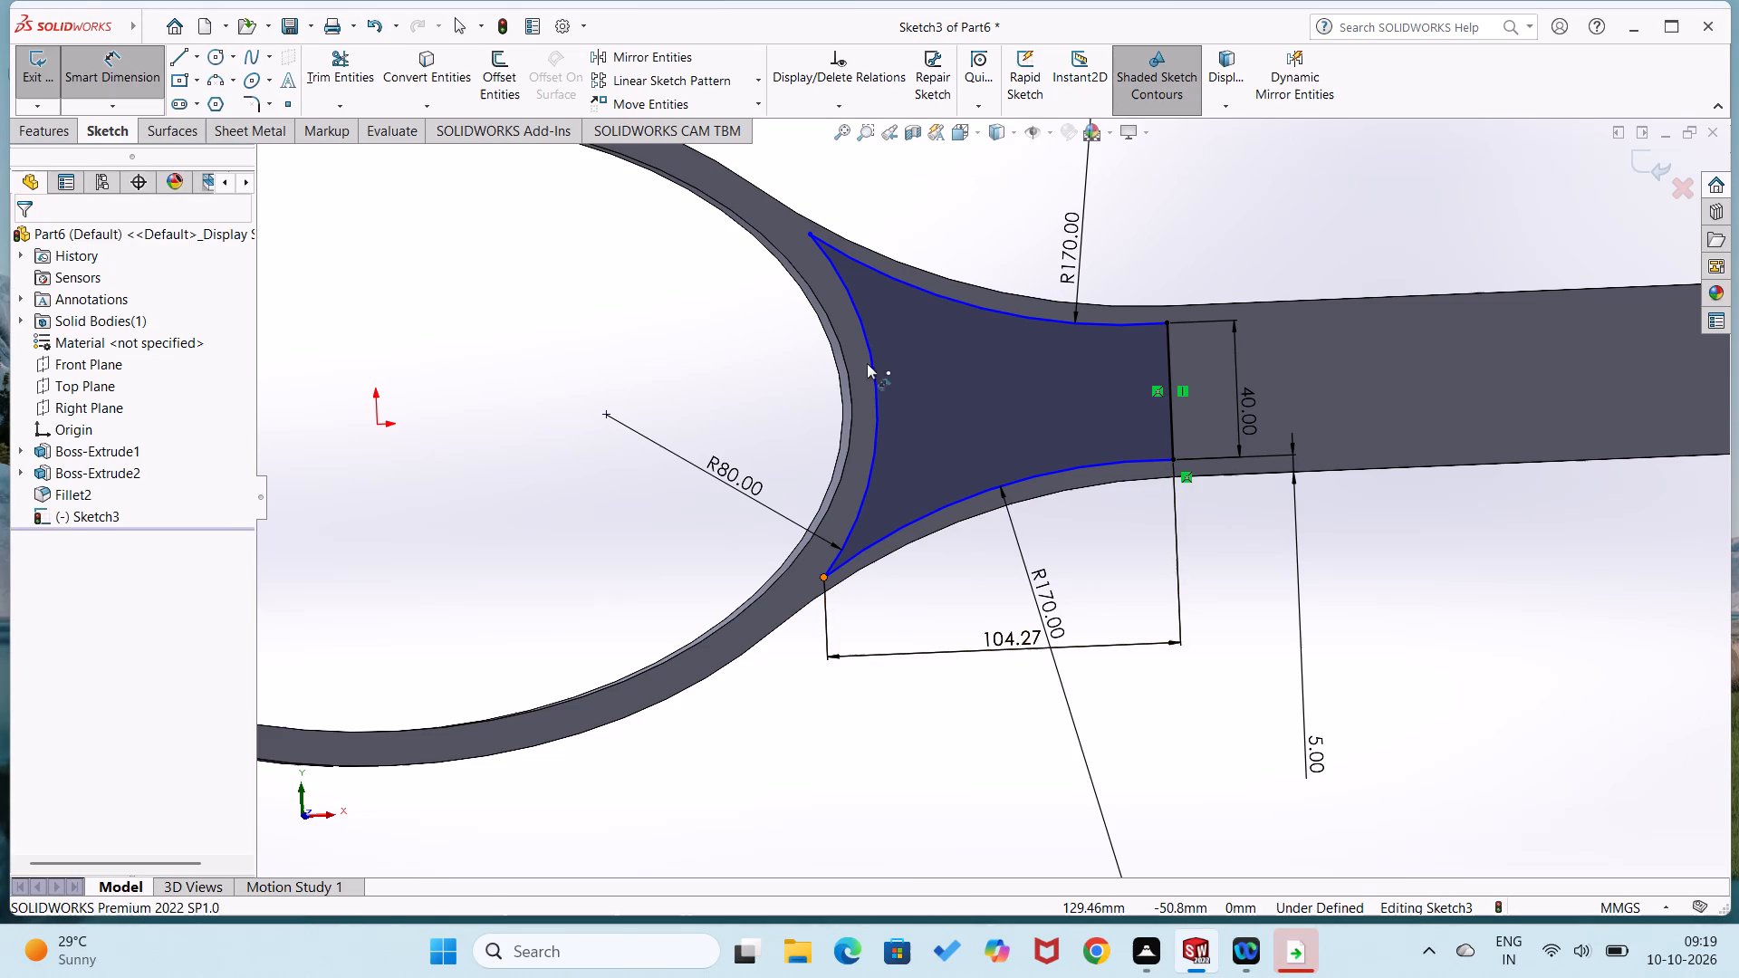
pyautogui.click(811, 231)
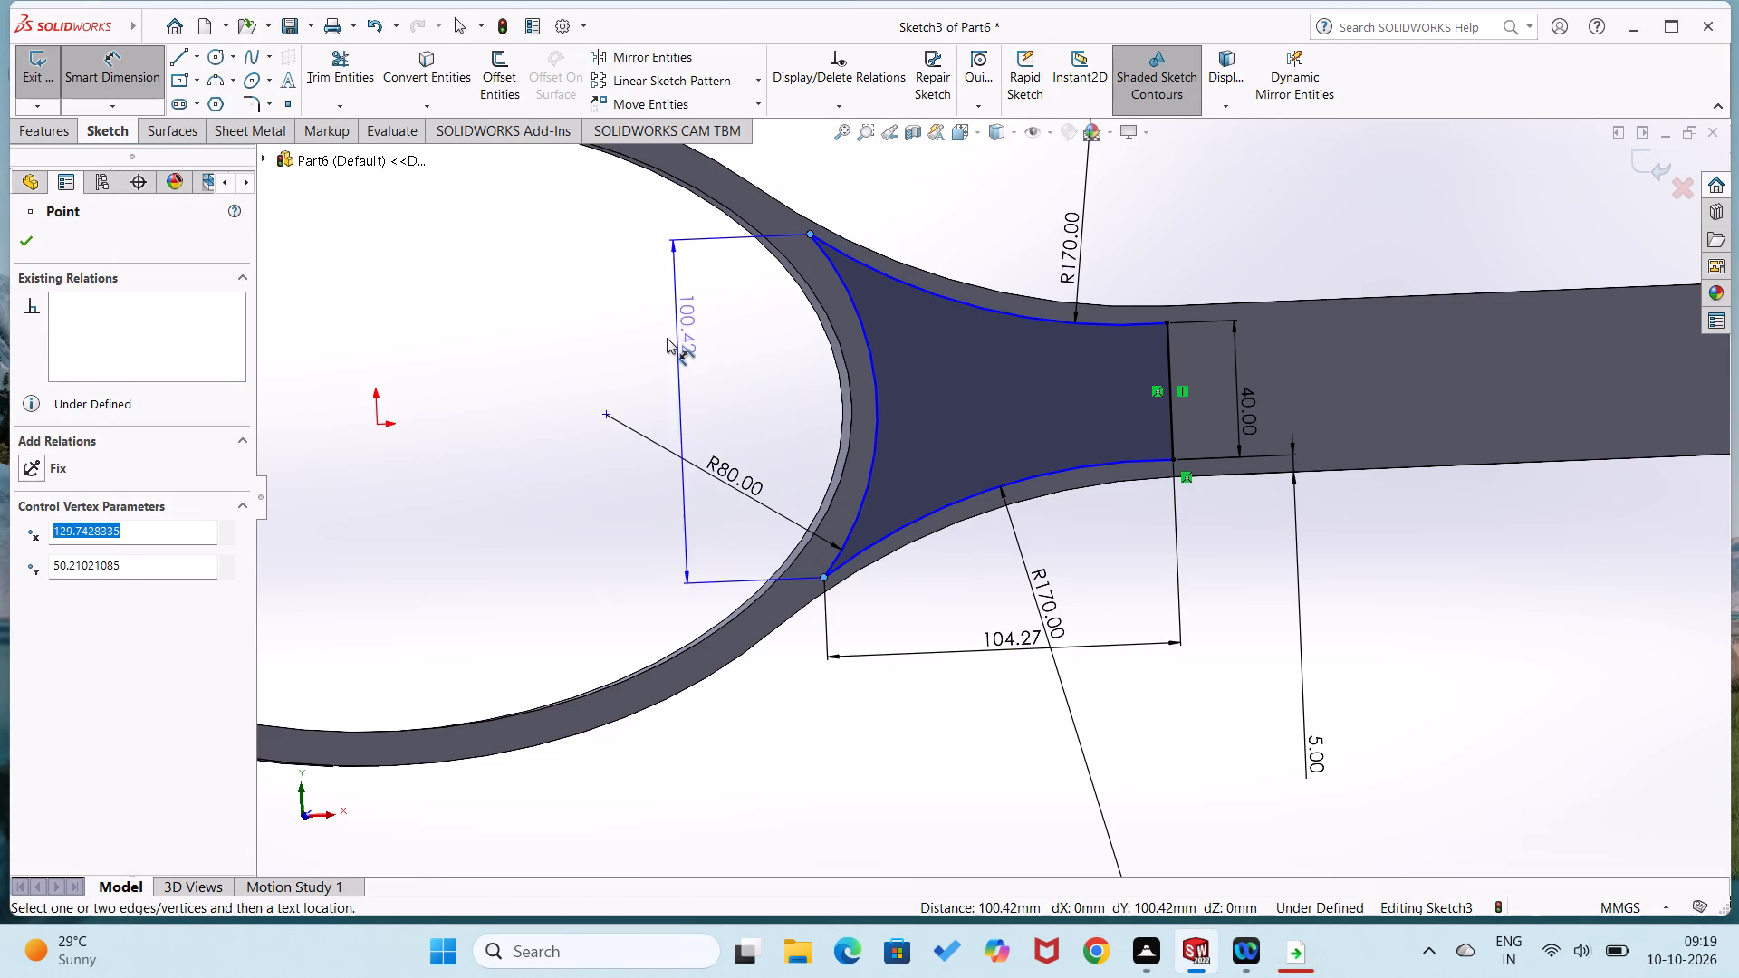
pyautogui.click(664, 342)
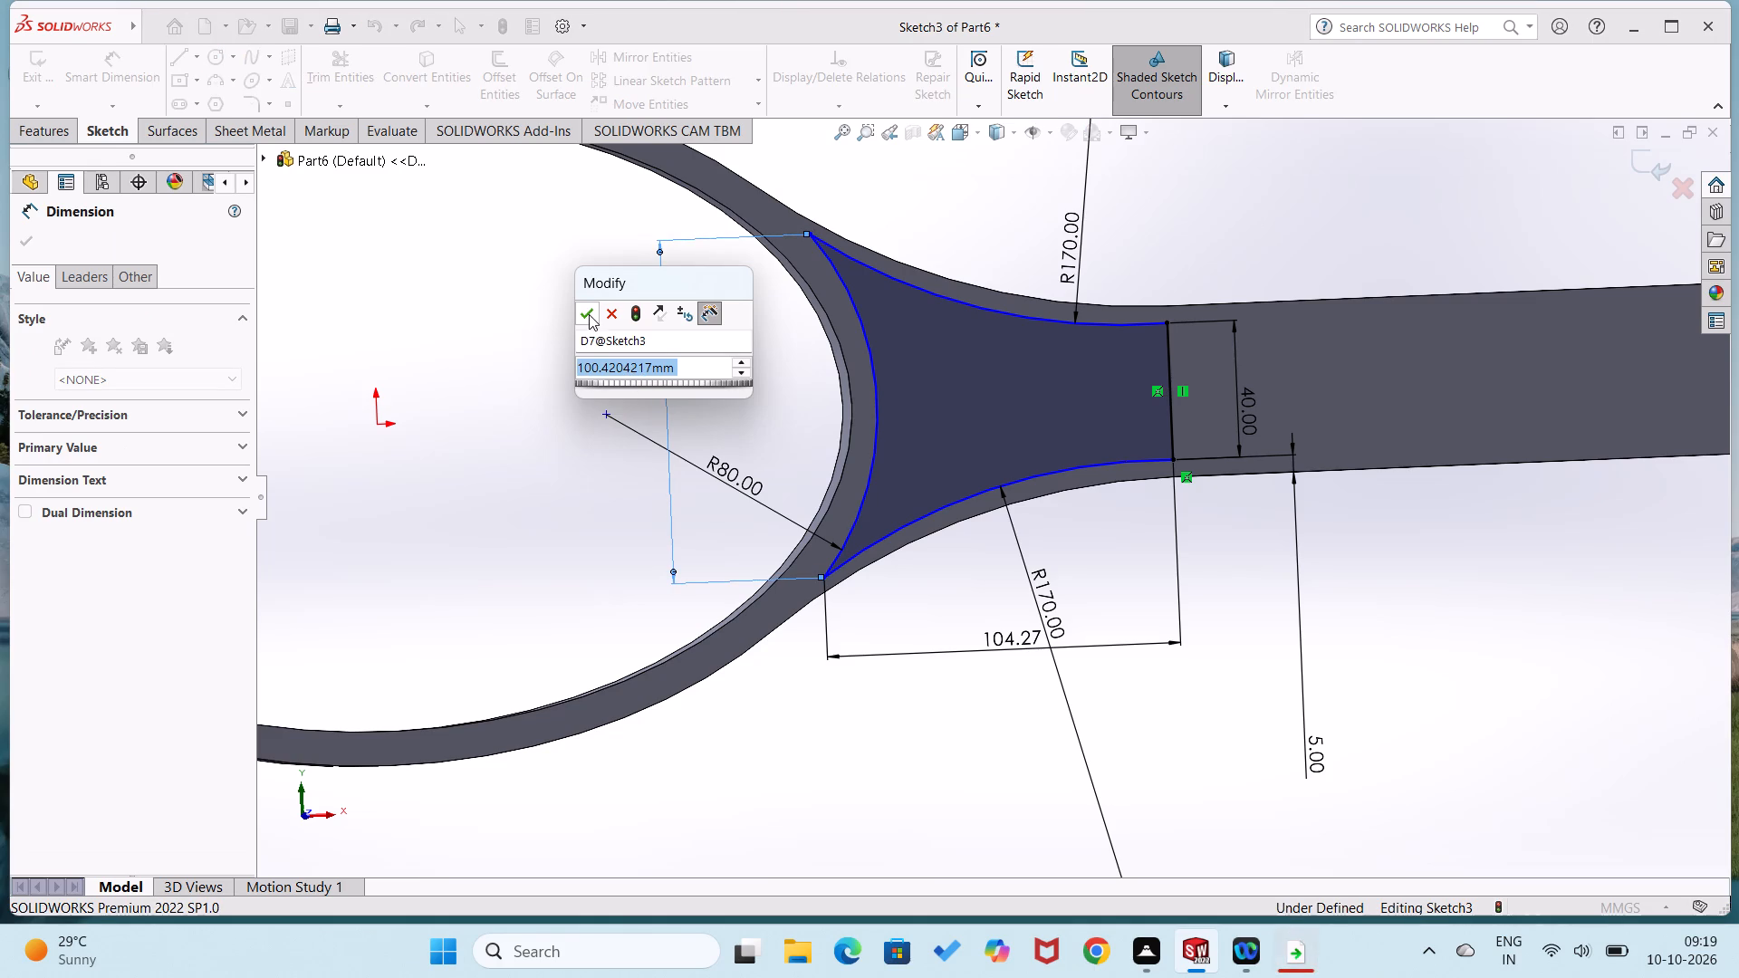
pyautogui.click(589, 314)
pyautogui.click(526, 410)
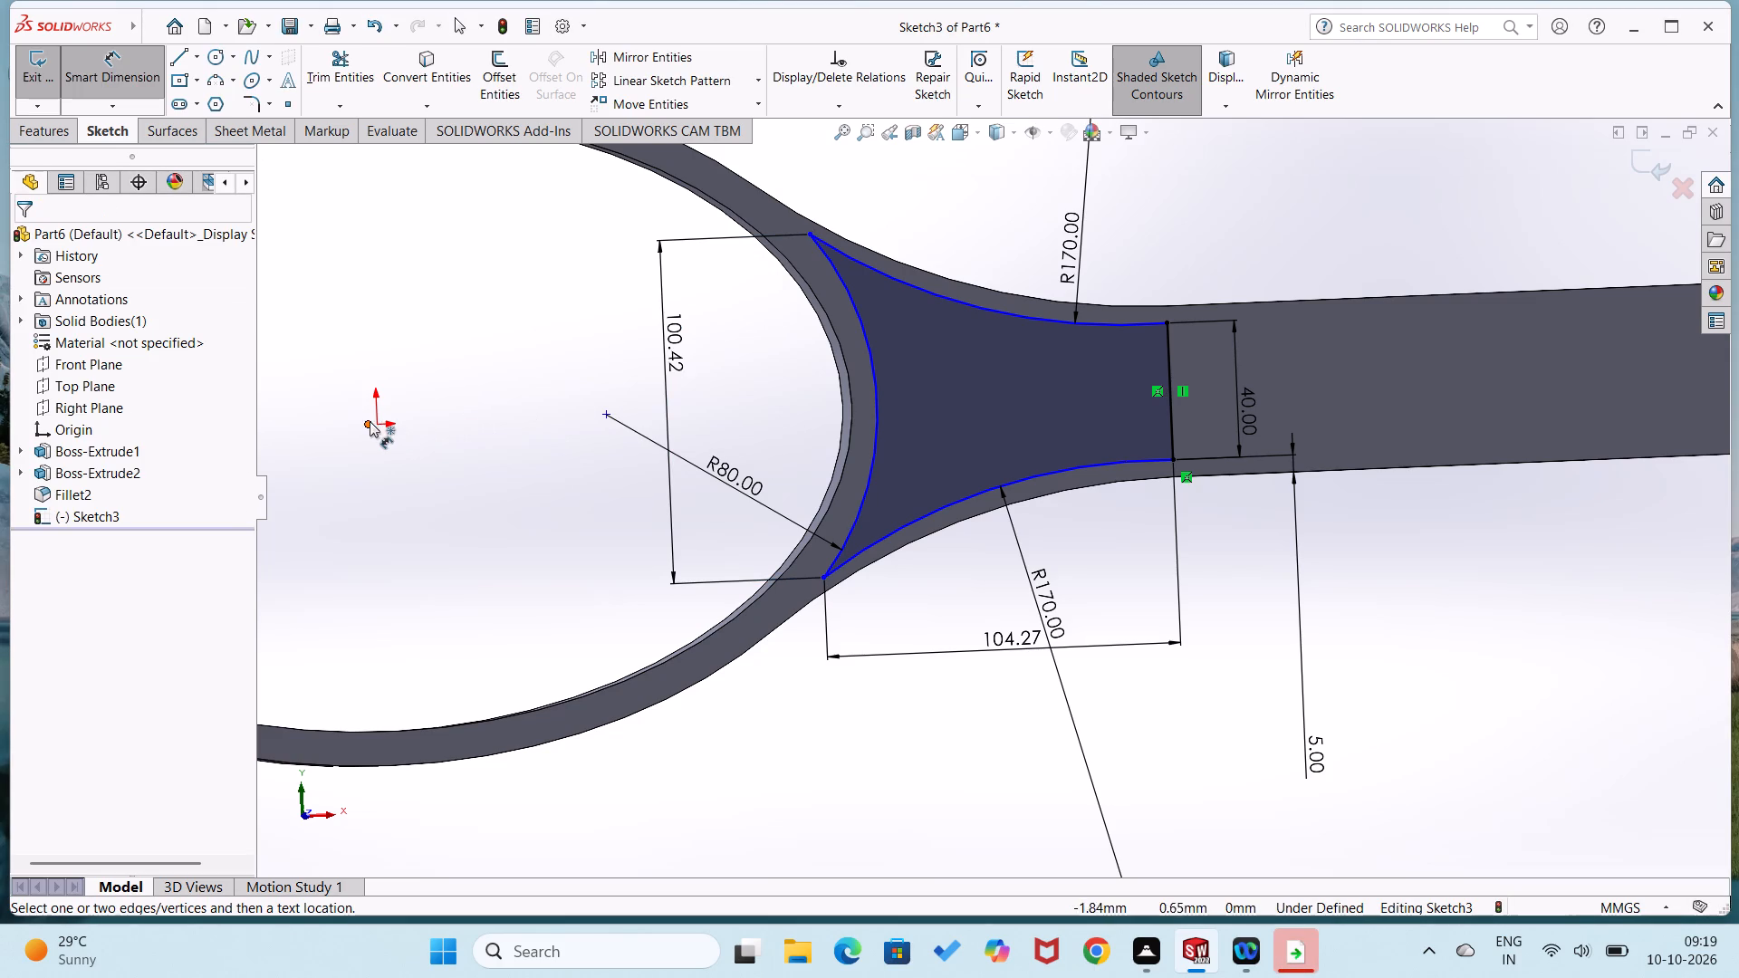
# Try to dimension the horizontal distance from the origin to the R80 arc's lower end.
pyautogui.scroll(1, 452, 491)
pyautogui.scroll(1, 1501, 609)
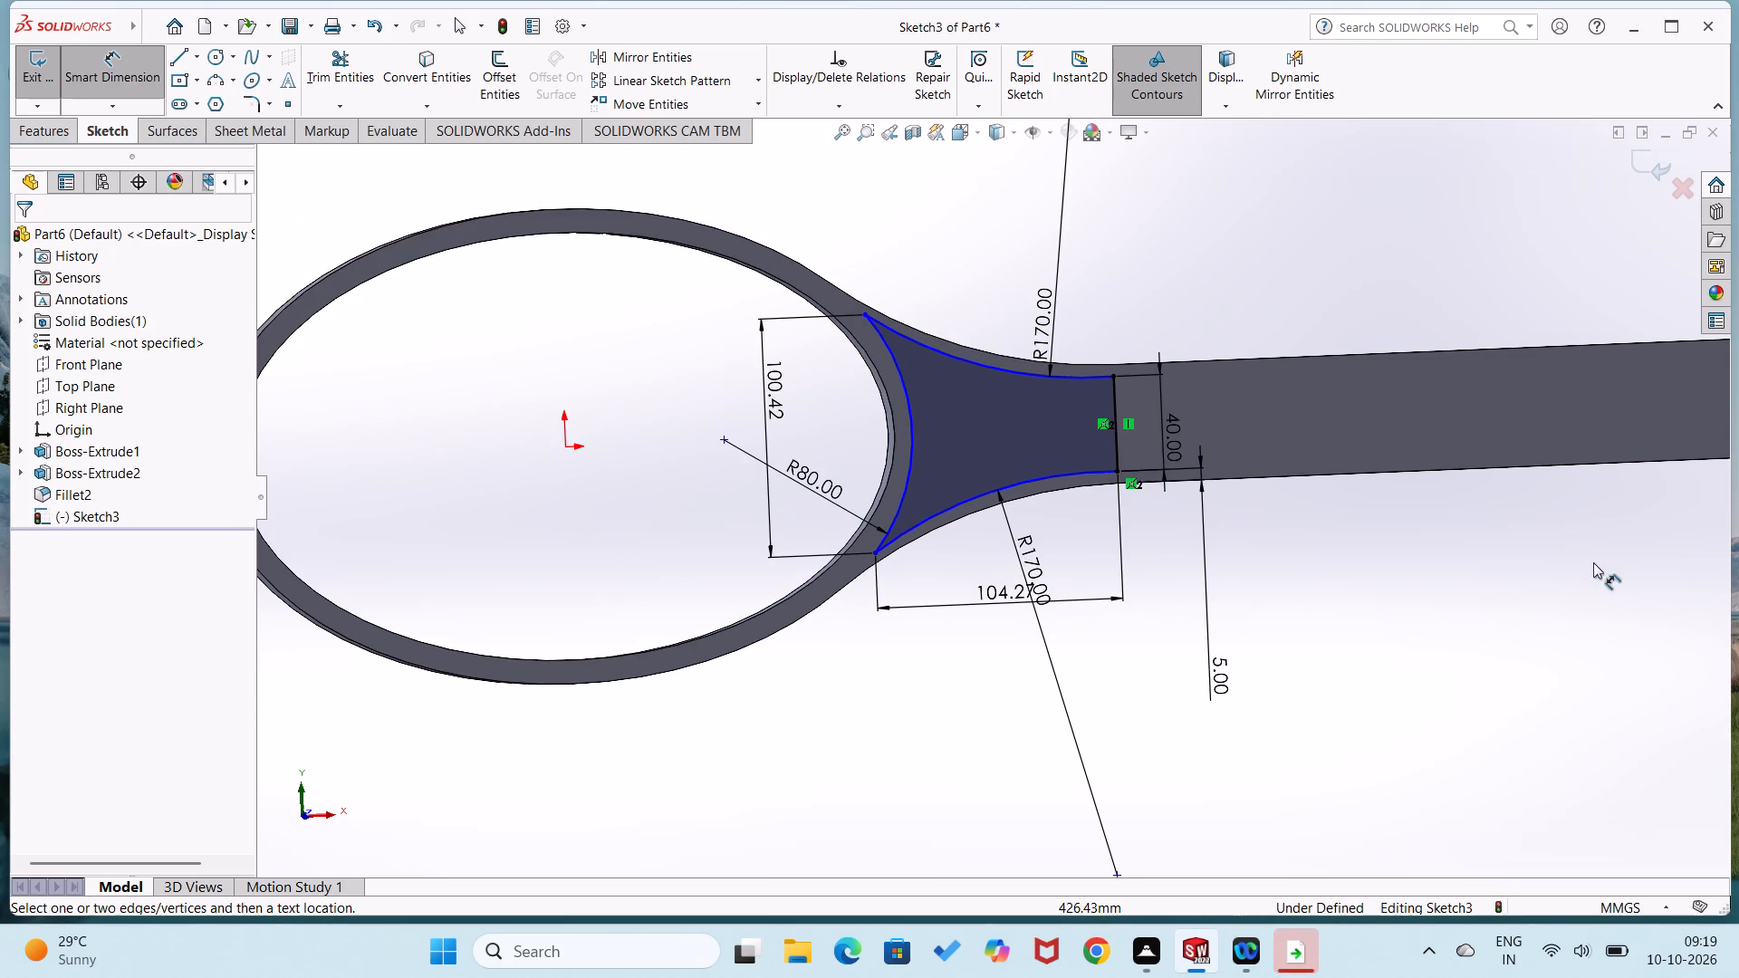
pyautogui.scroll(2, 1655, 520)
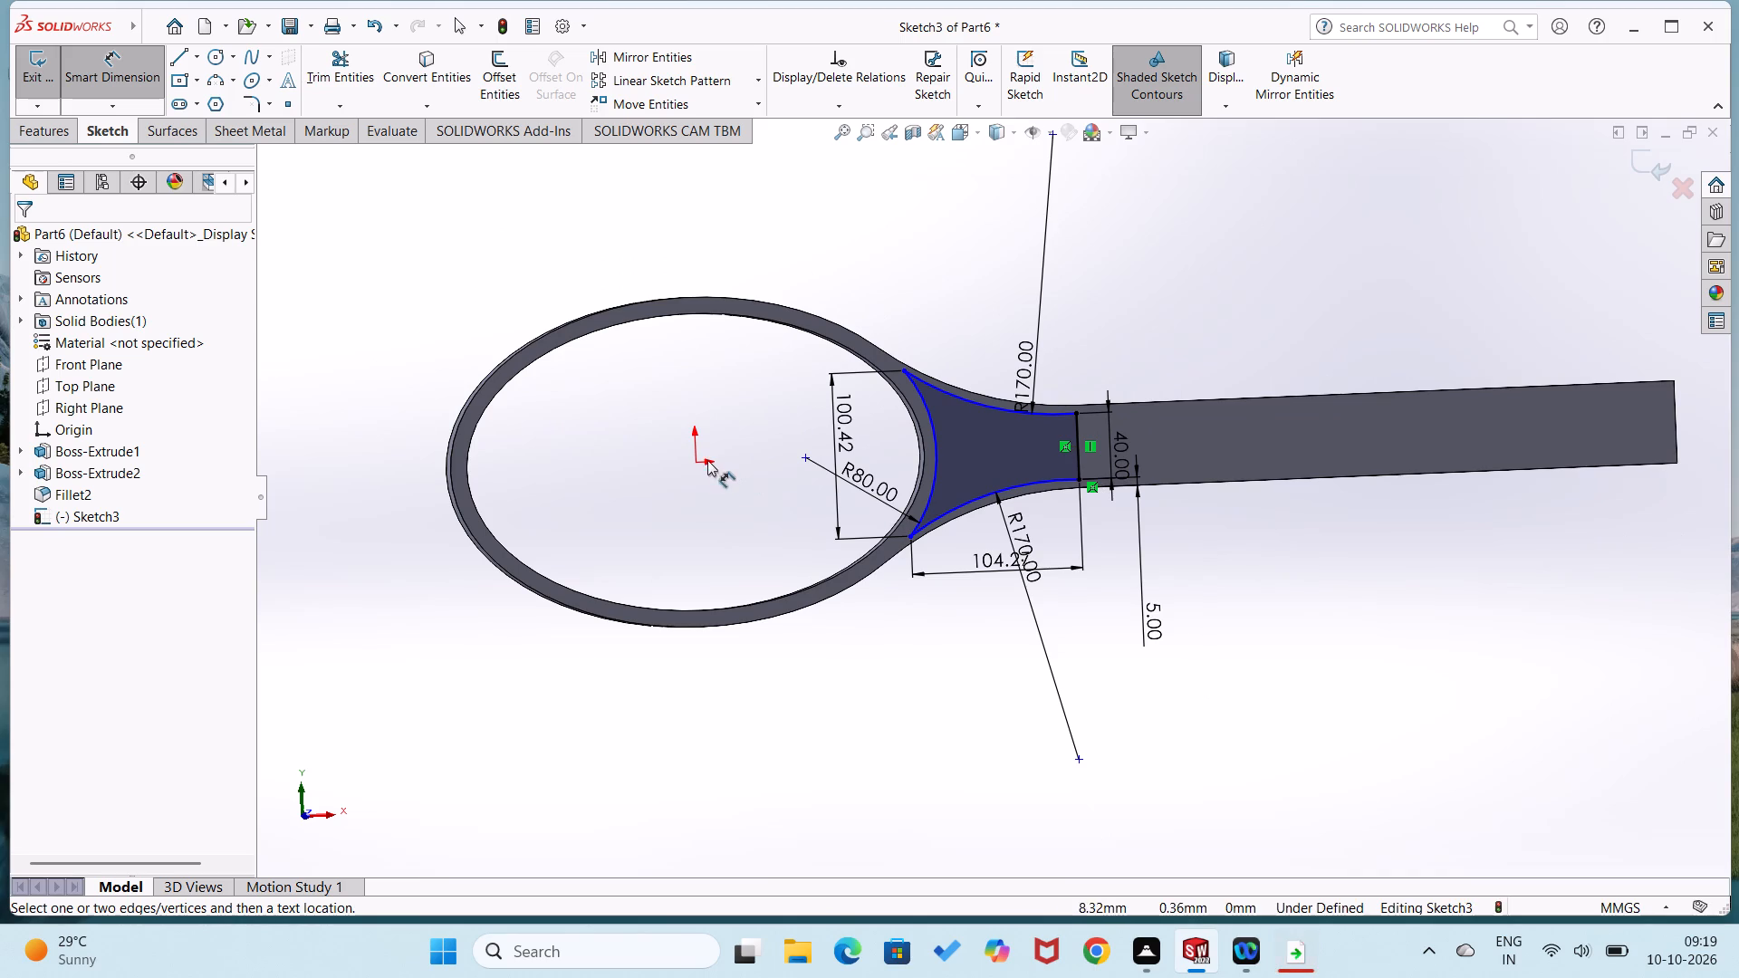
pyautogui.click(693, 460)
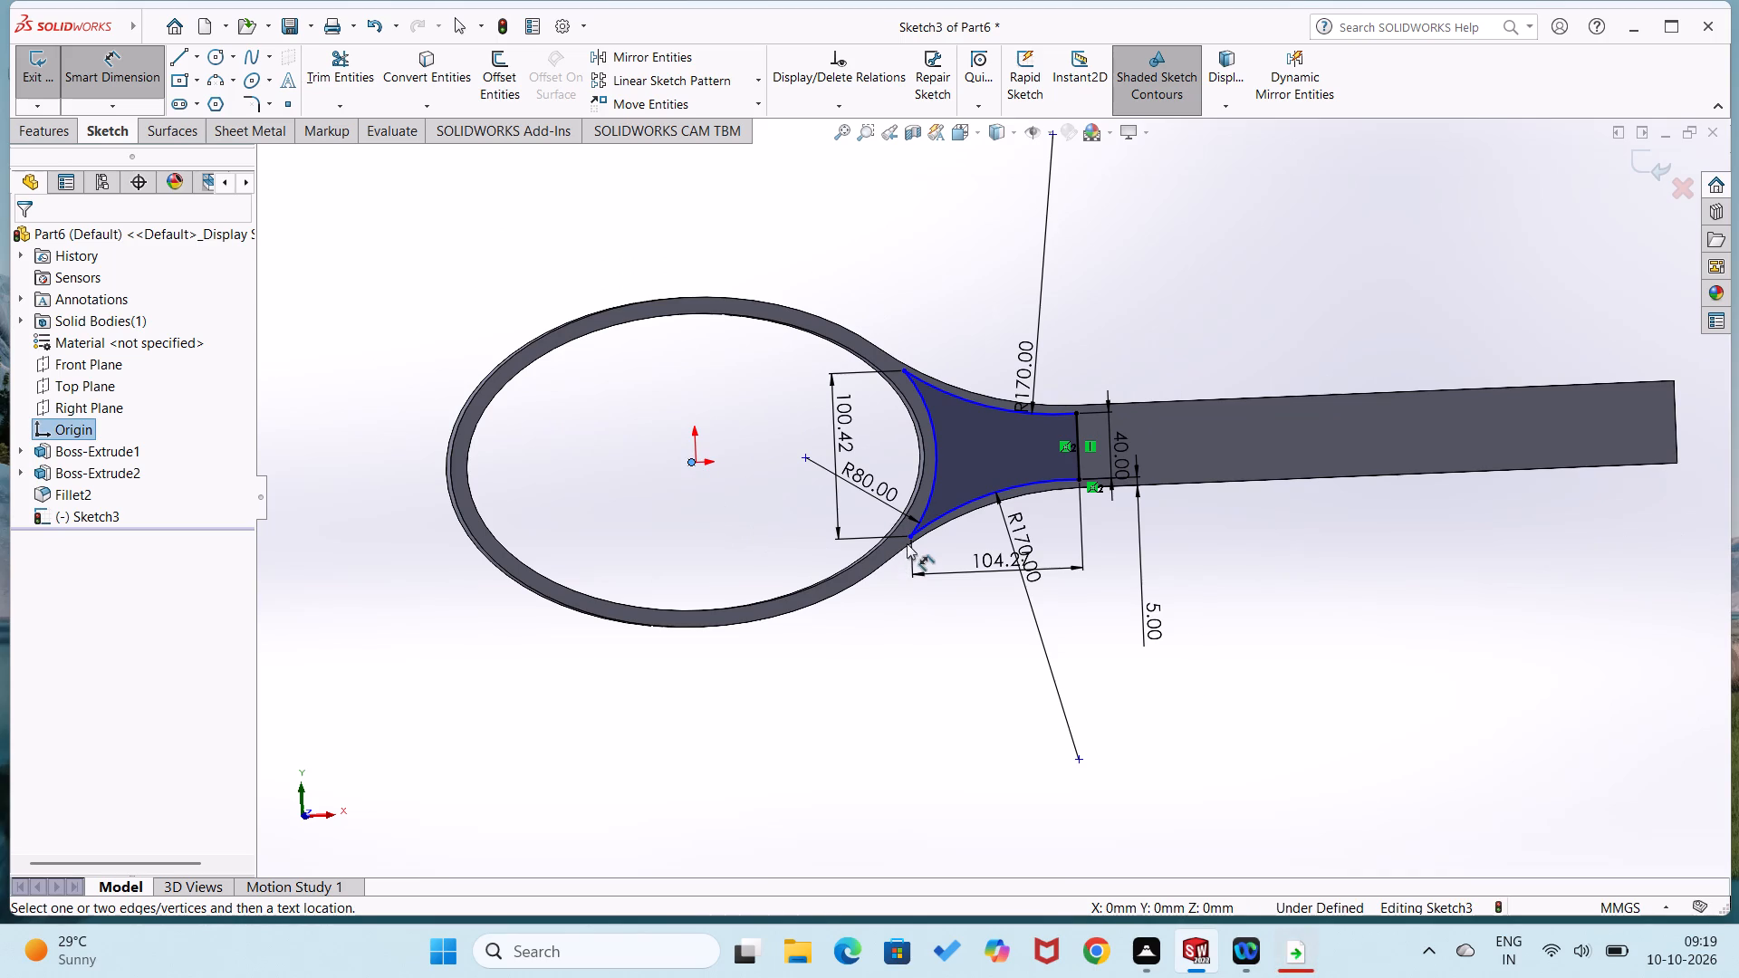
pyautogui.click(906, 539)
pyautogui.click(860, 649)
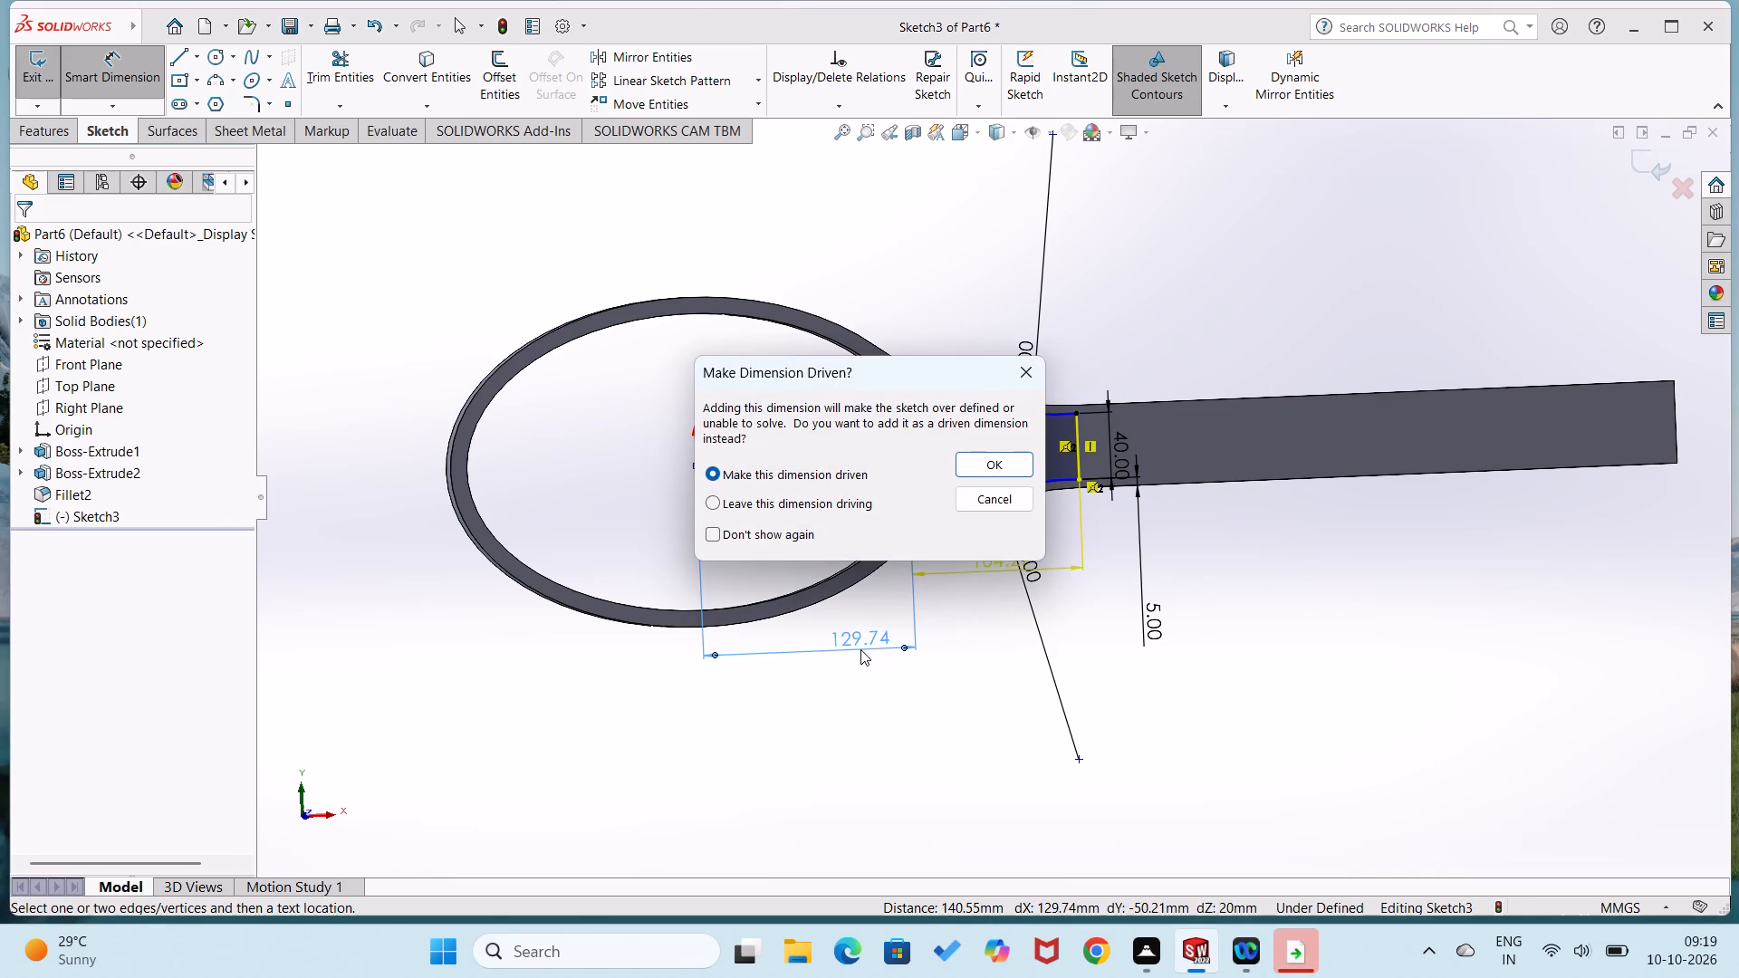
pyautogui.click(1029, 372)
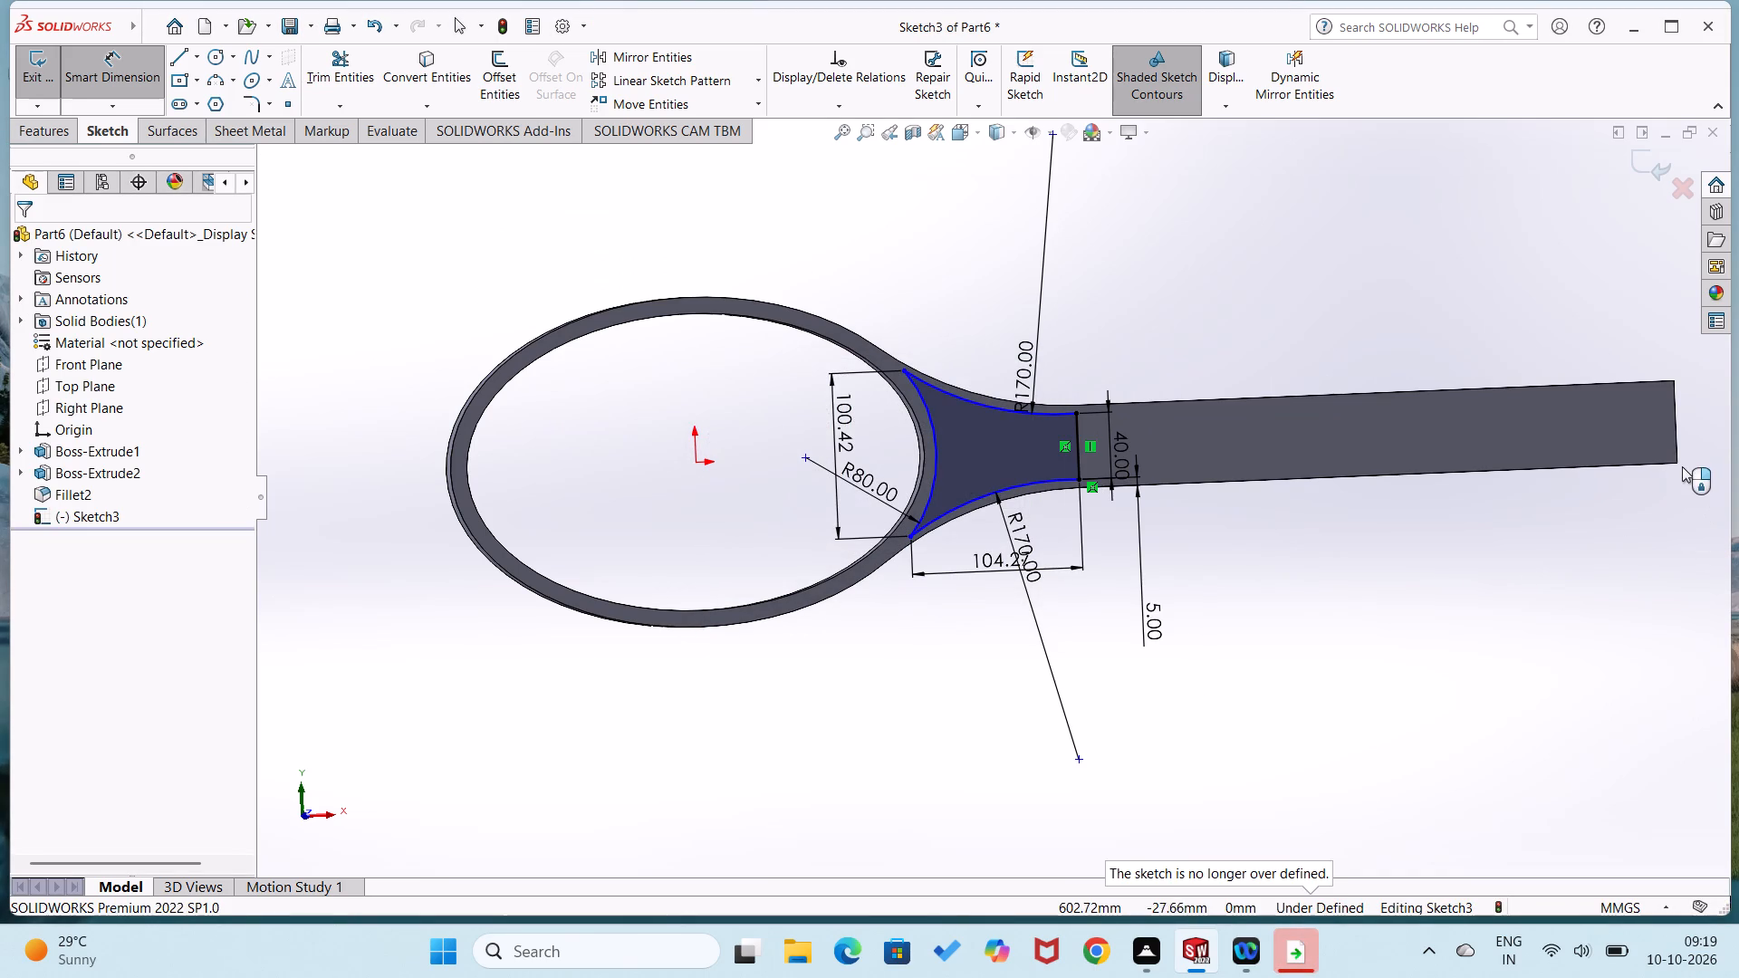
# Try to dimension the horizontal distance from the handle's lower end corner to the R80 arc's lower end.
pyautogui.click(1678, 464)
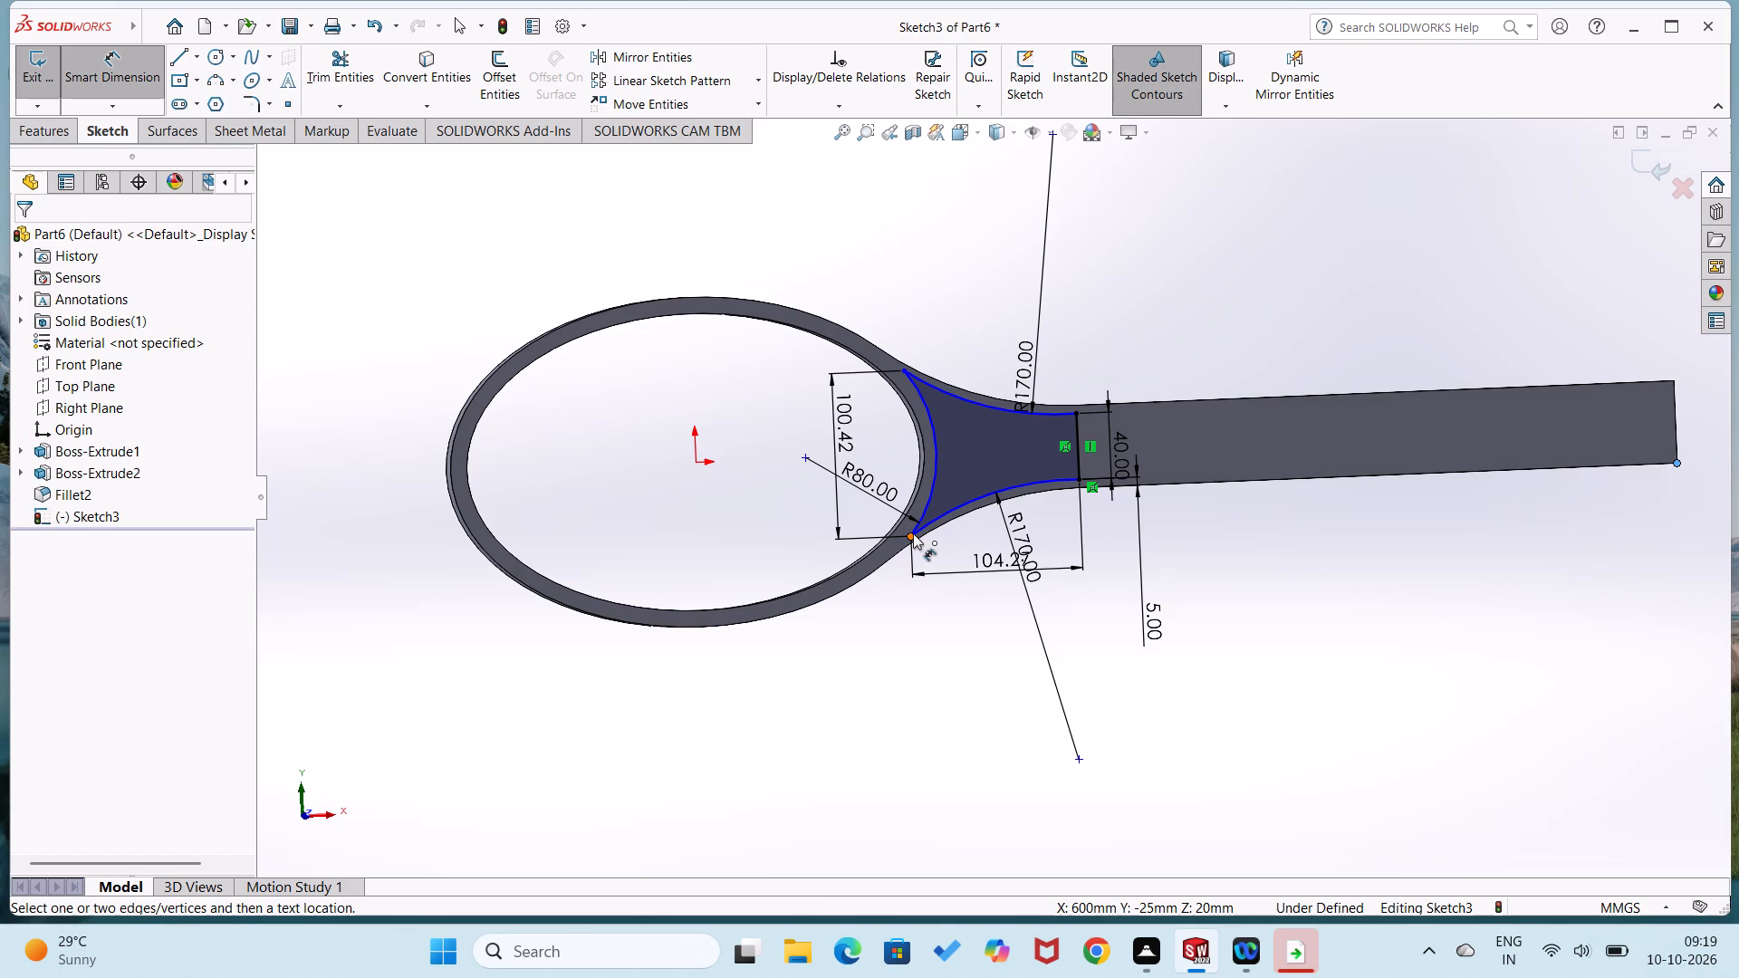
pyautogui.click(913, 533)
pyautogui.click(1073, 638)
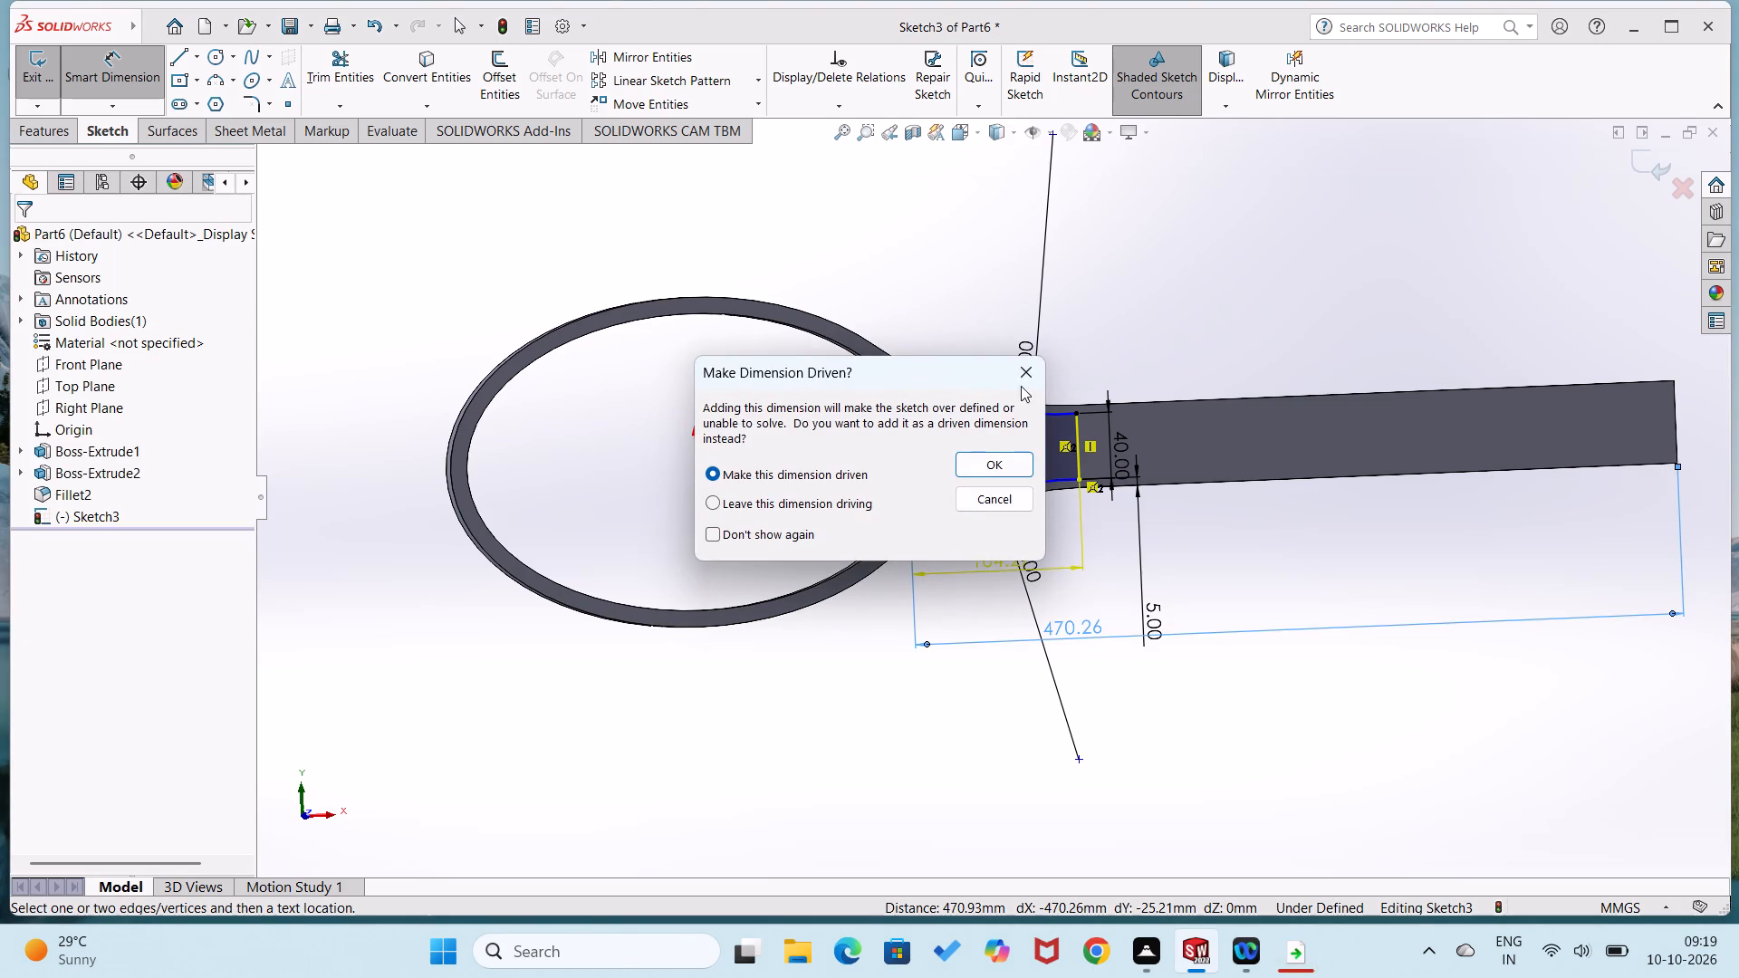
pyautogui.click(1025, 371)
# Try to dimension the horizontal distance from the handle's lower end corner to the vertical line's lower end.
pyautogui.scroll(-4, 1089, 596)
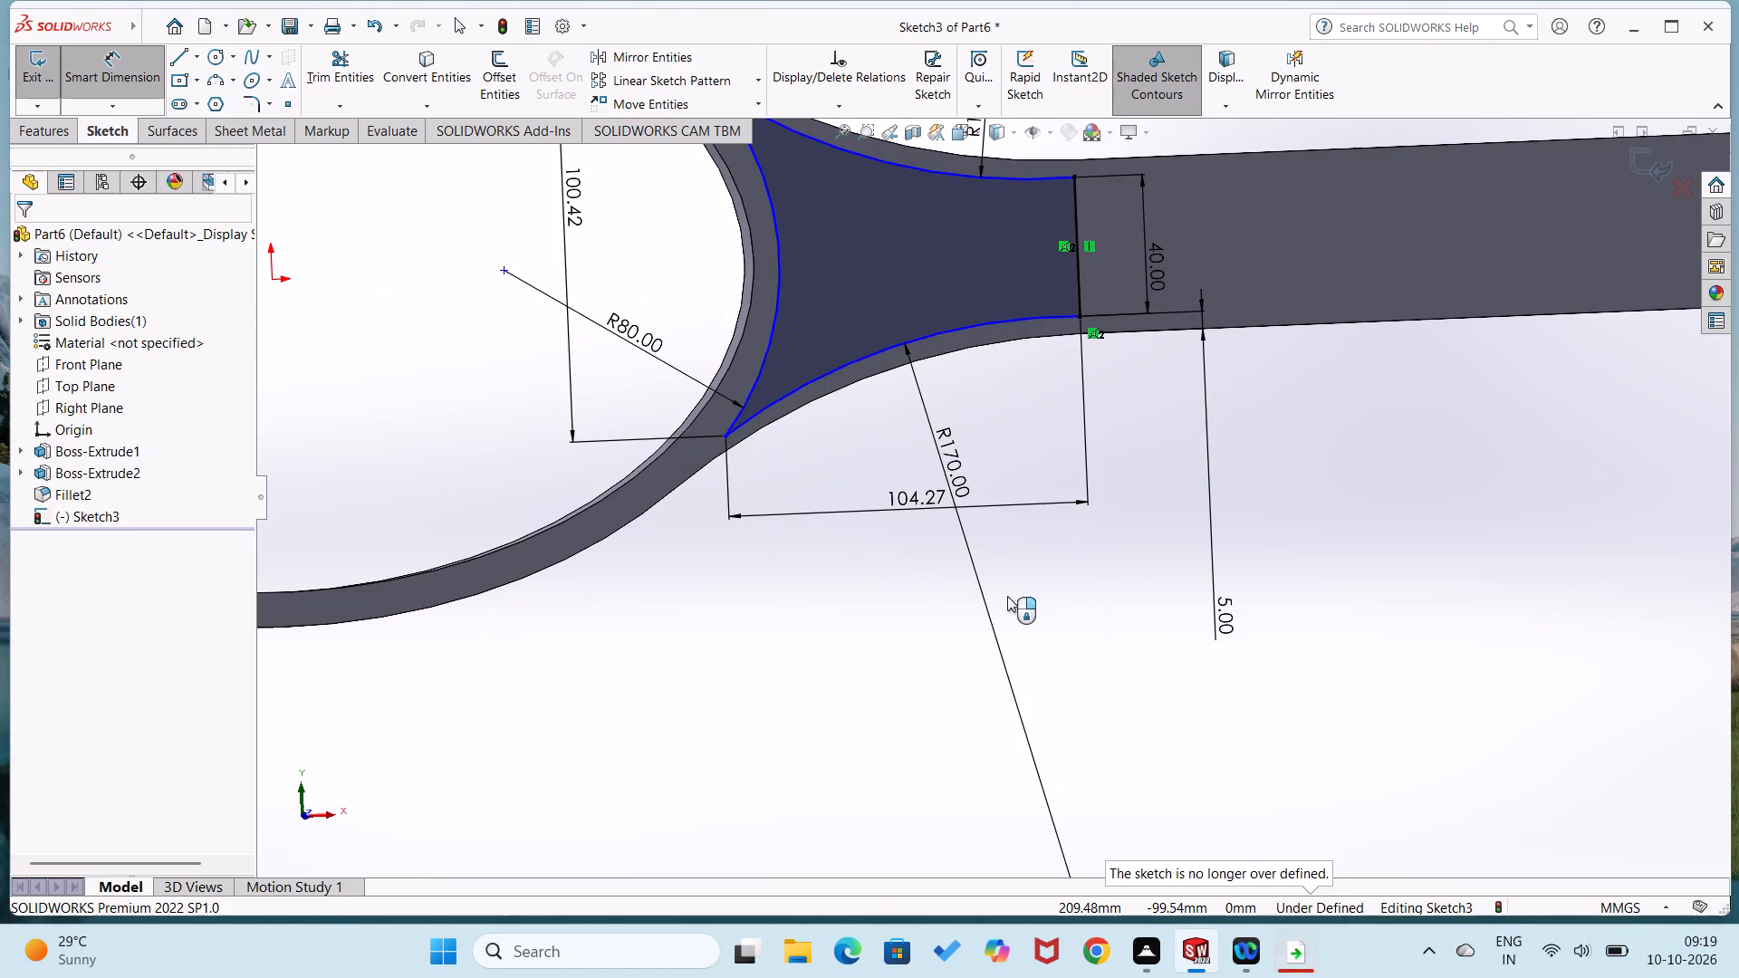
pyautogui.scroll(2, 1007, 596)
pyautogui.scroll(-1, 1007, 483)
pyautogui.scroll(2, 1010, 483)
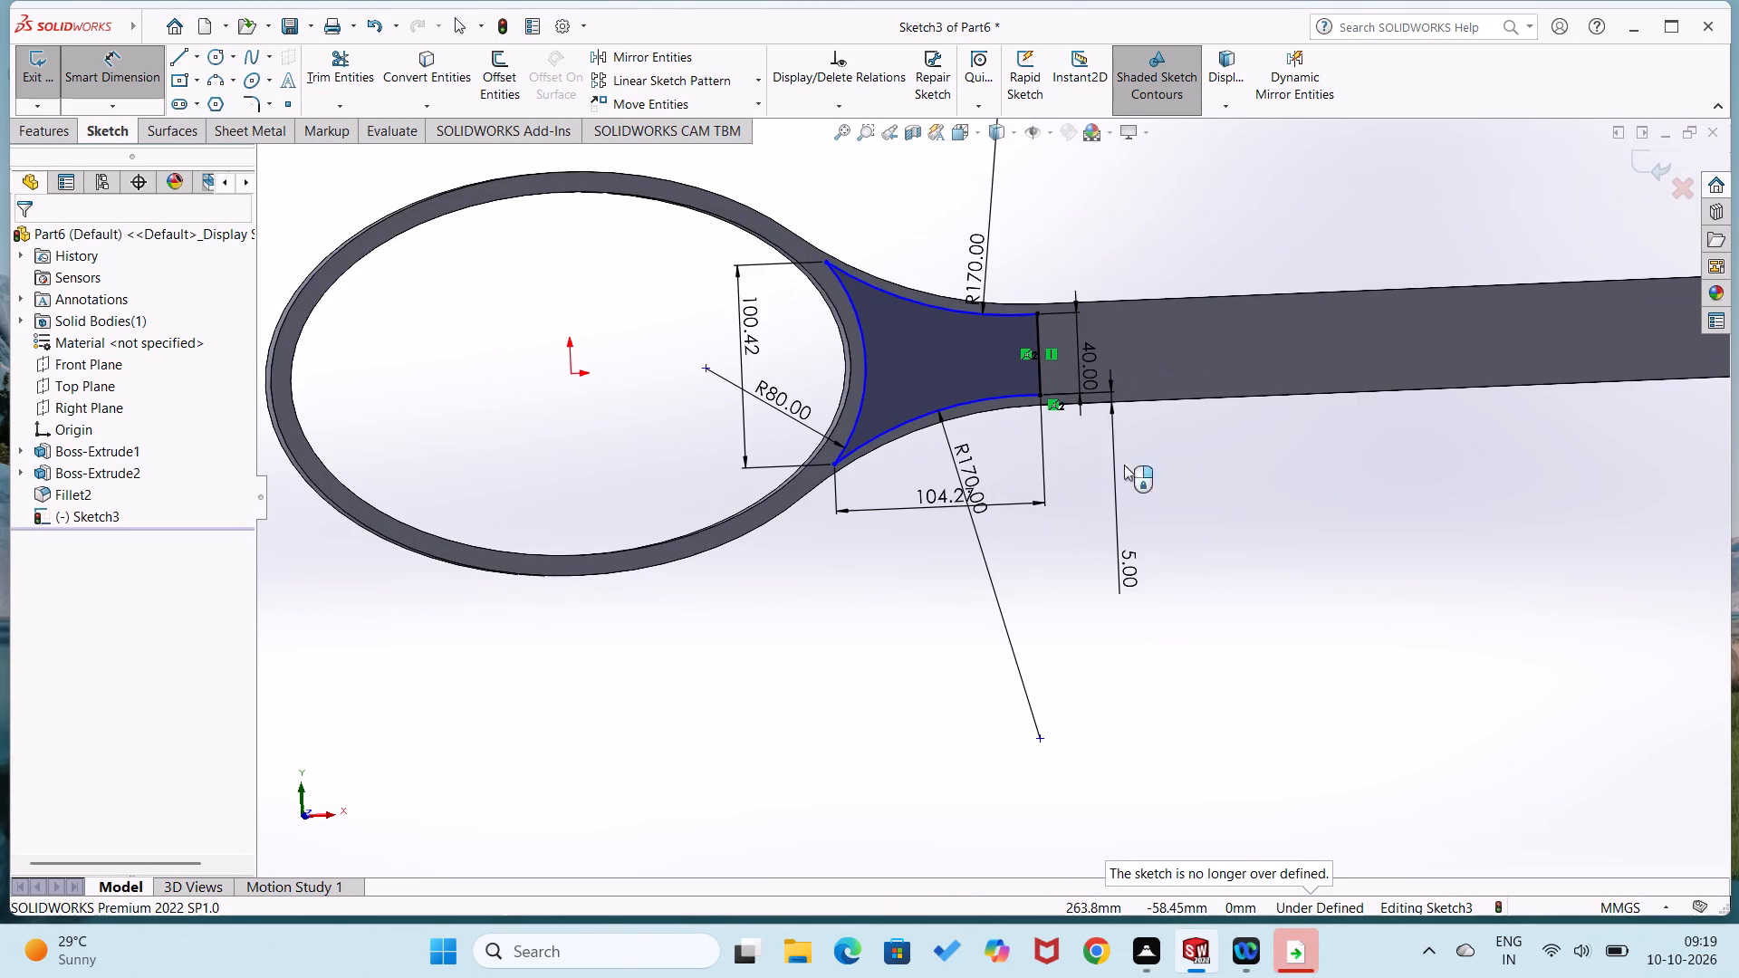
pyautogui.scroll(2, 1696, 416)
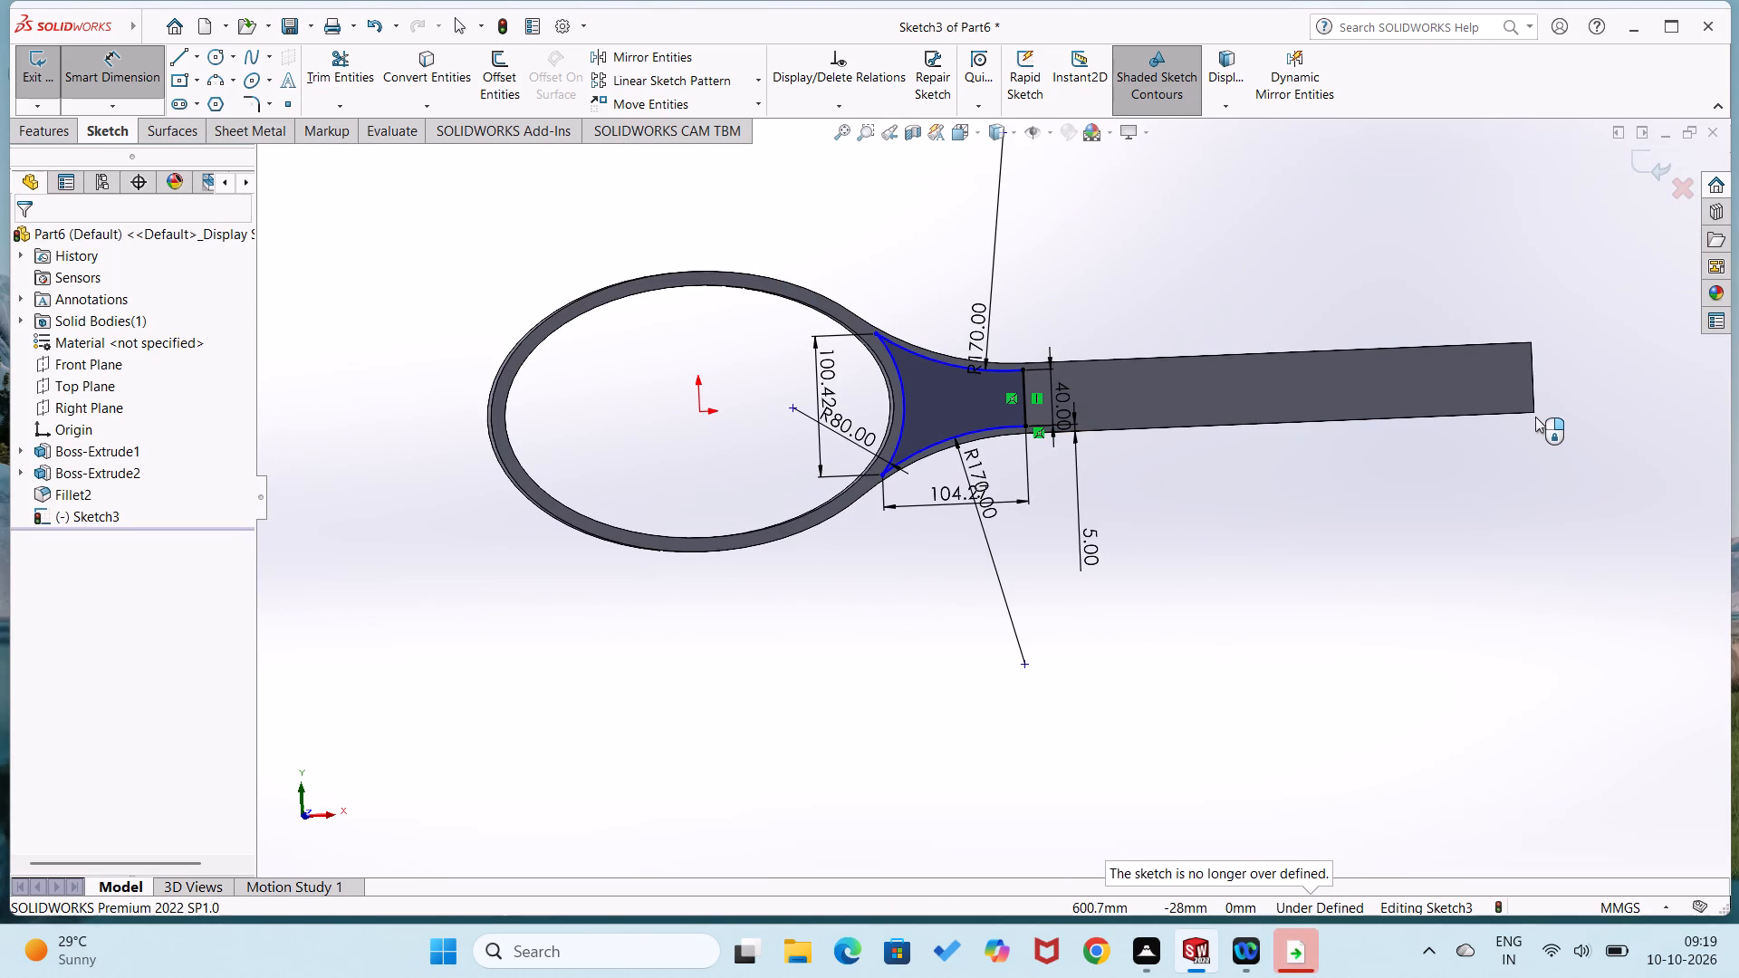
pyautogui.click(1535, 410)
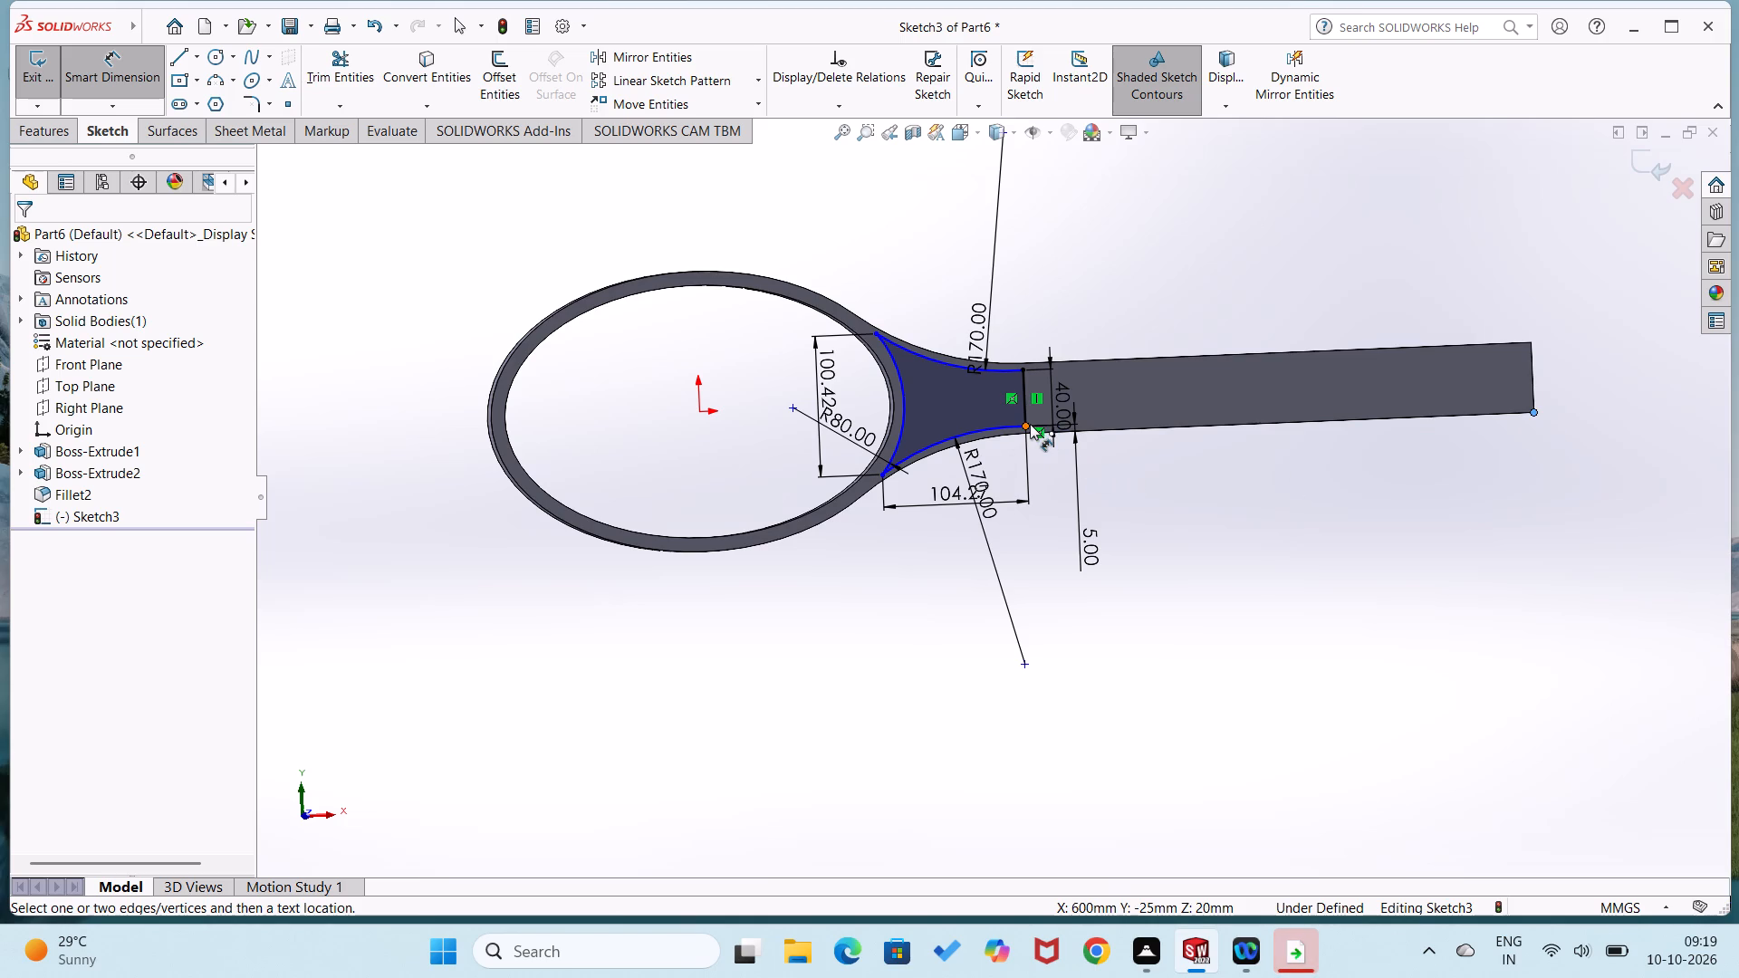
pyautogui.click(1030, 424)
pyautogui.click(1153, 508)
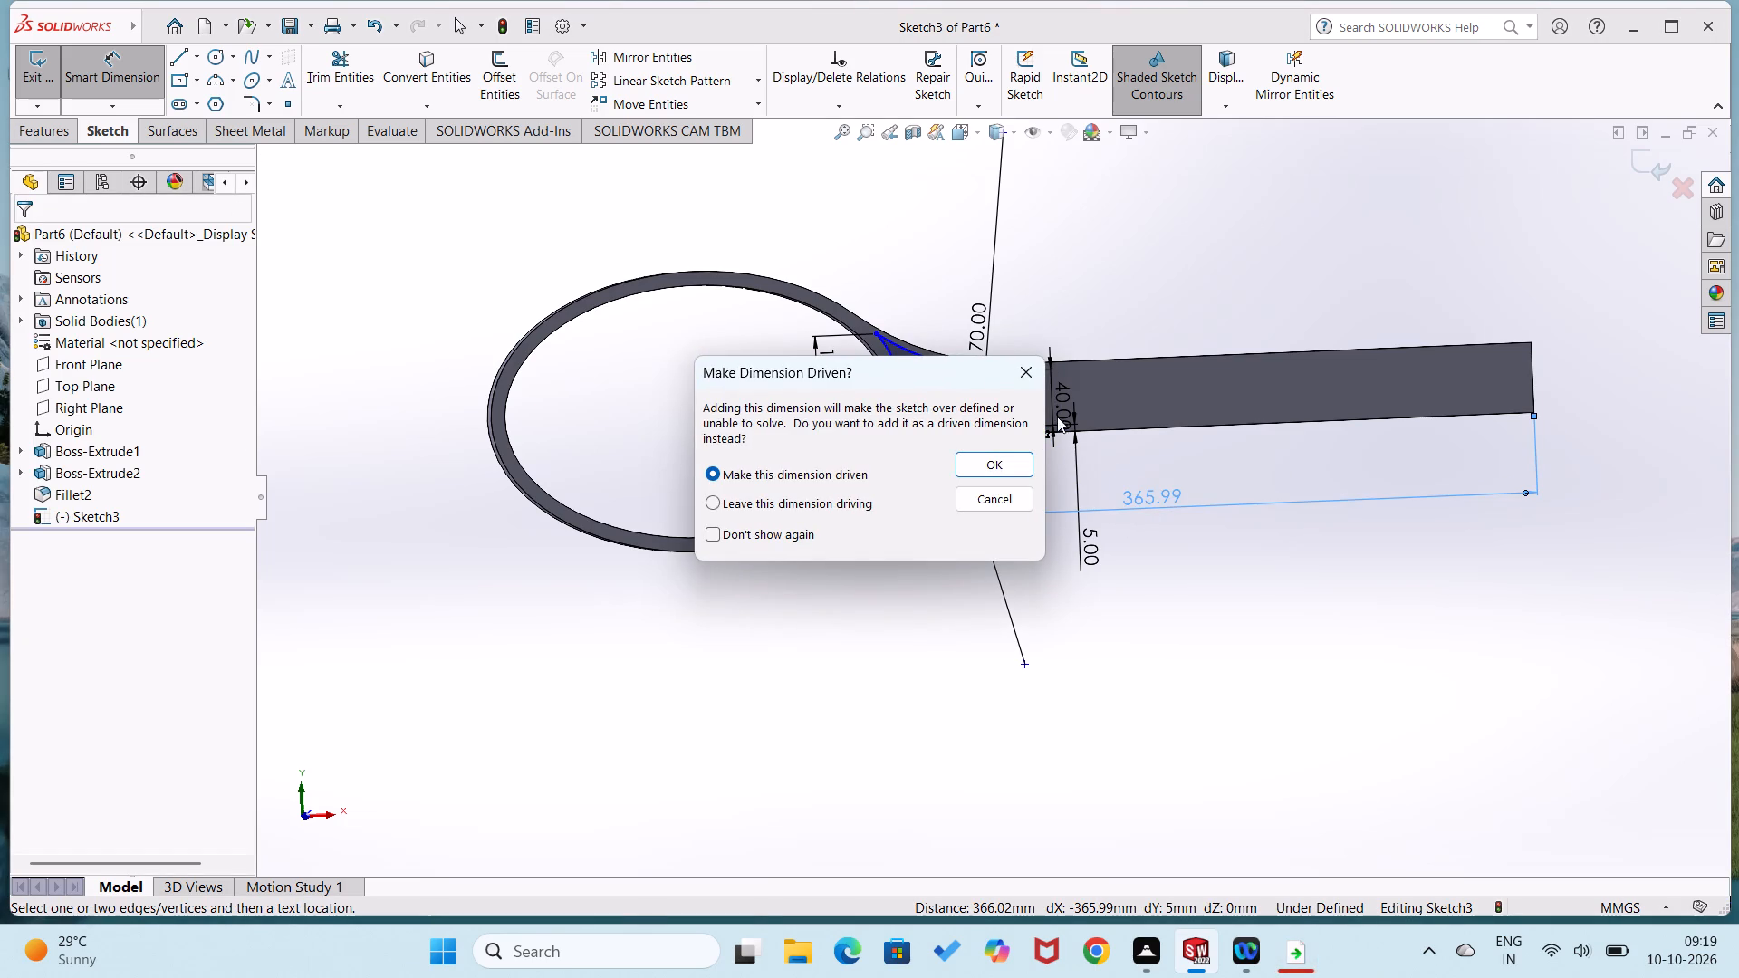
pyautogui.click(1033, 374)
# Dimension the horizontal distance from the vertical line's upper end to the R80 arc's upper end, keeping the drawn value.
pyautogui.scroll(3, 1046, 391)
pyautogui.scroll(-5, 1046, 391)
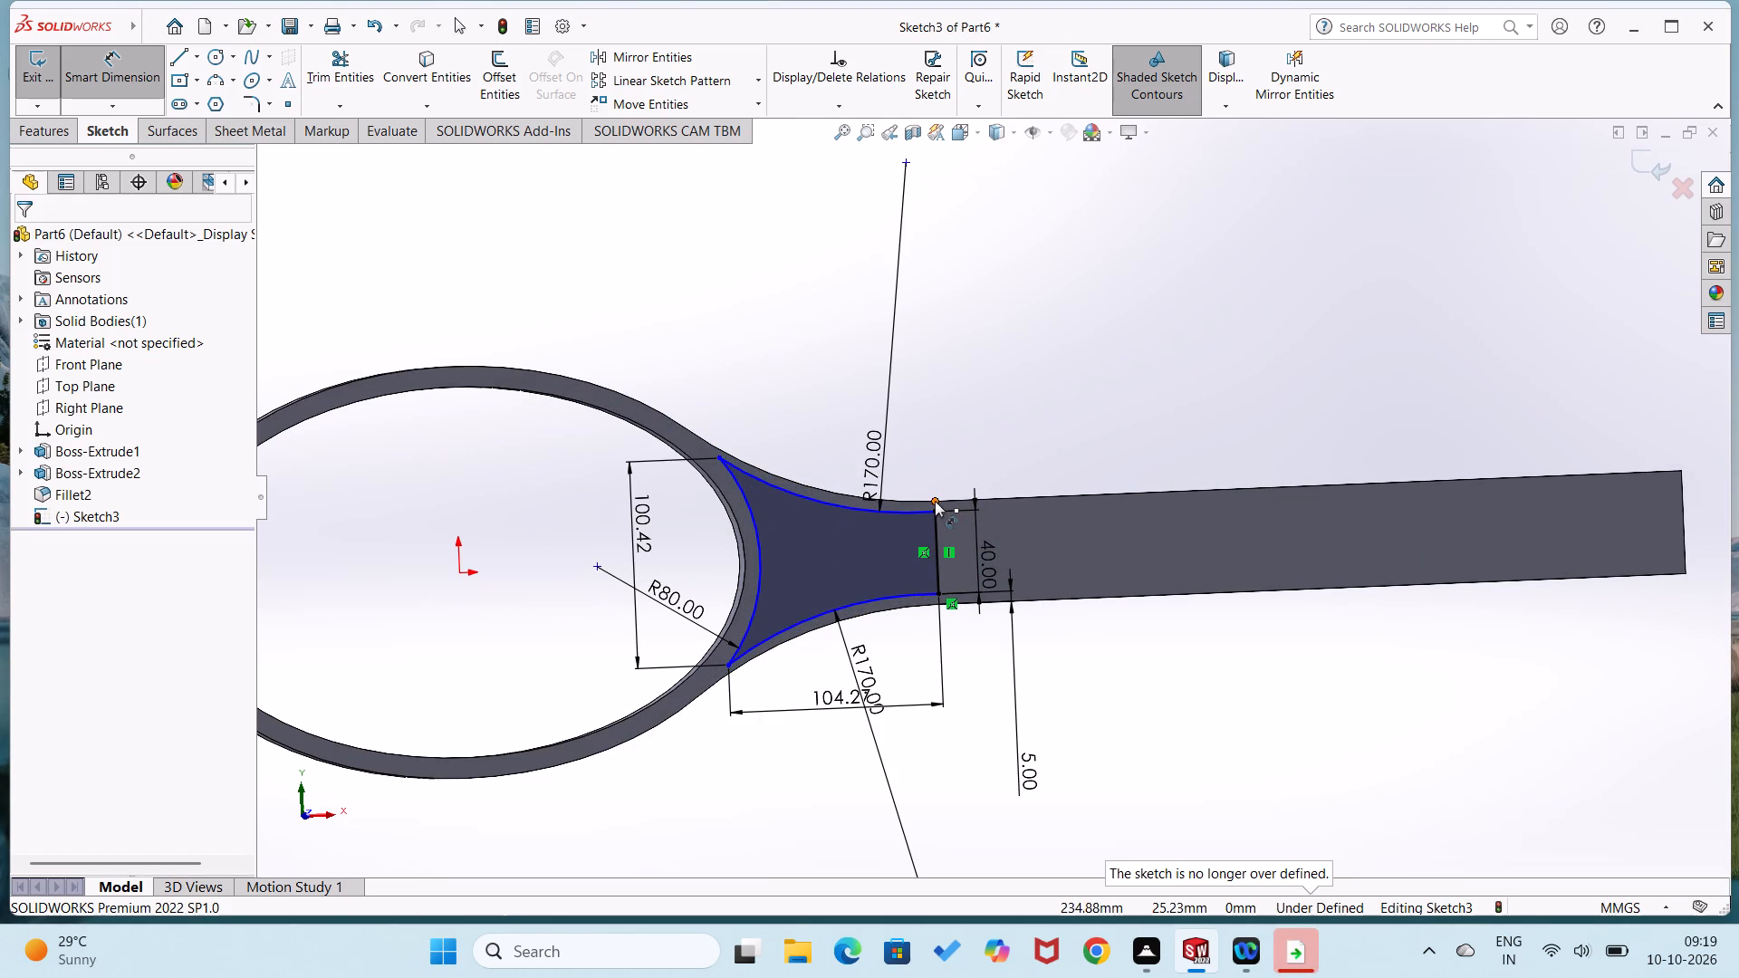
pyautogui.click(936, 510)
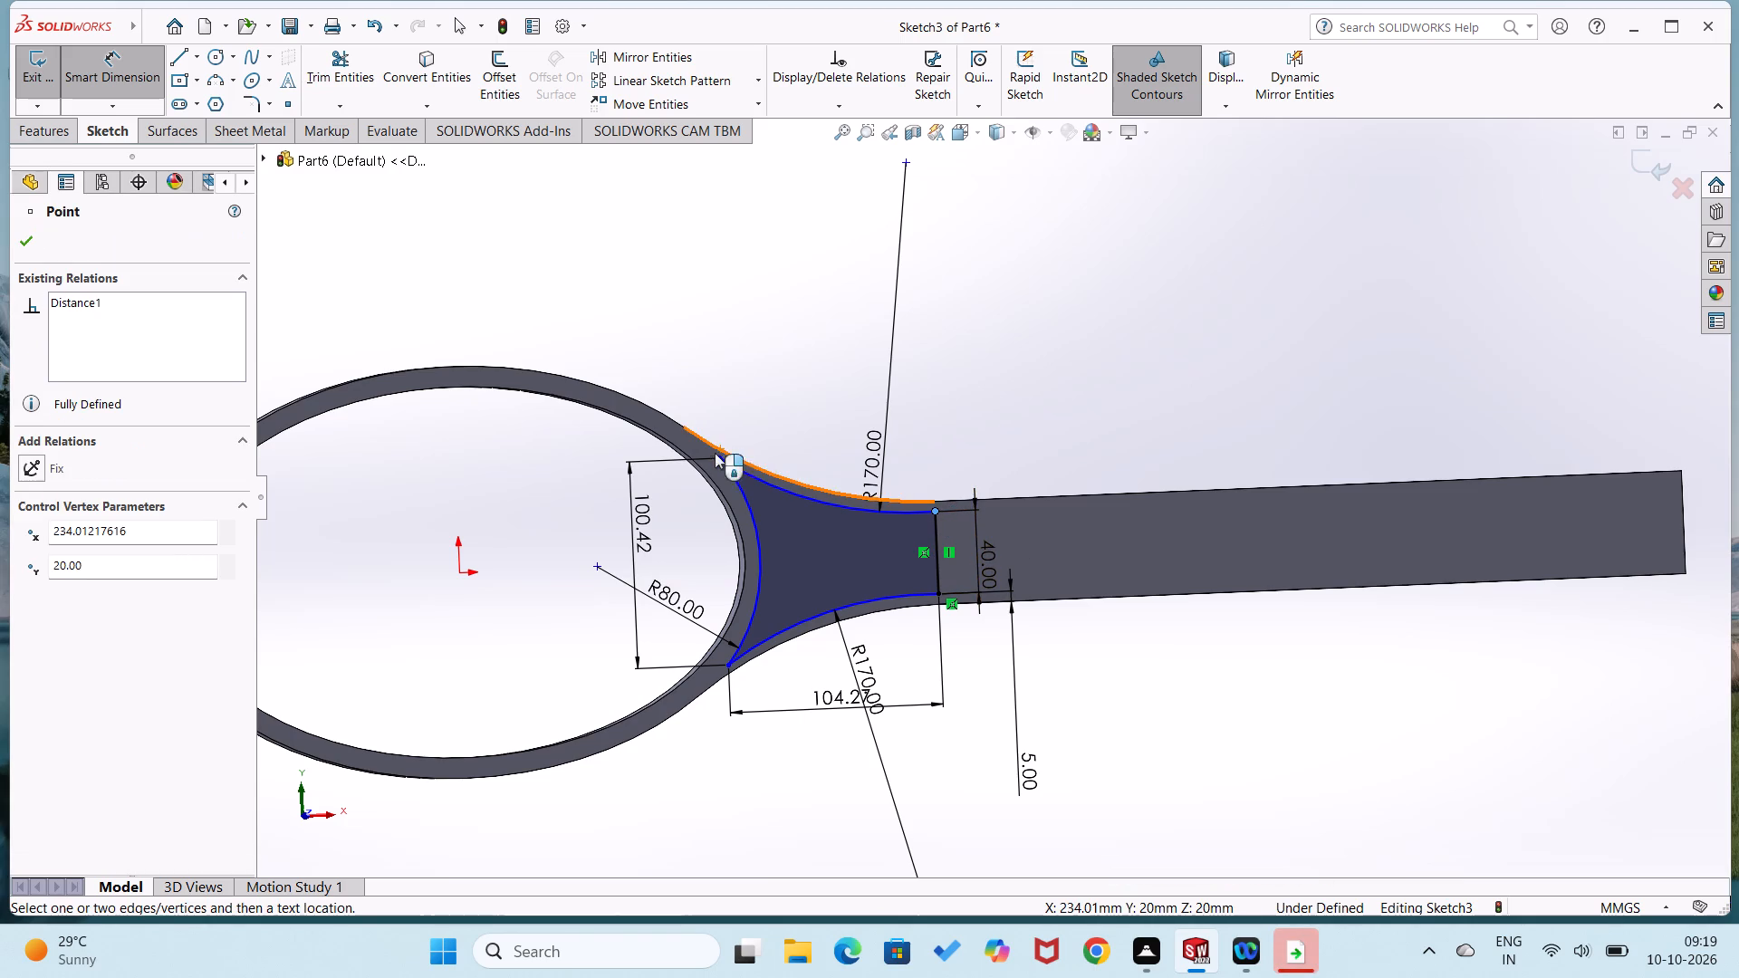
pyautogui.click(718, 459)
pyautogui.click(779, 397)
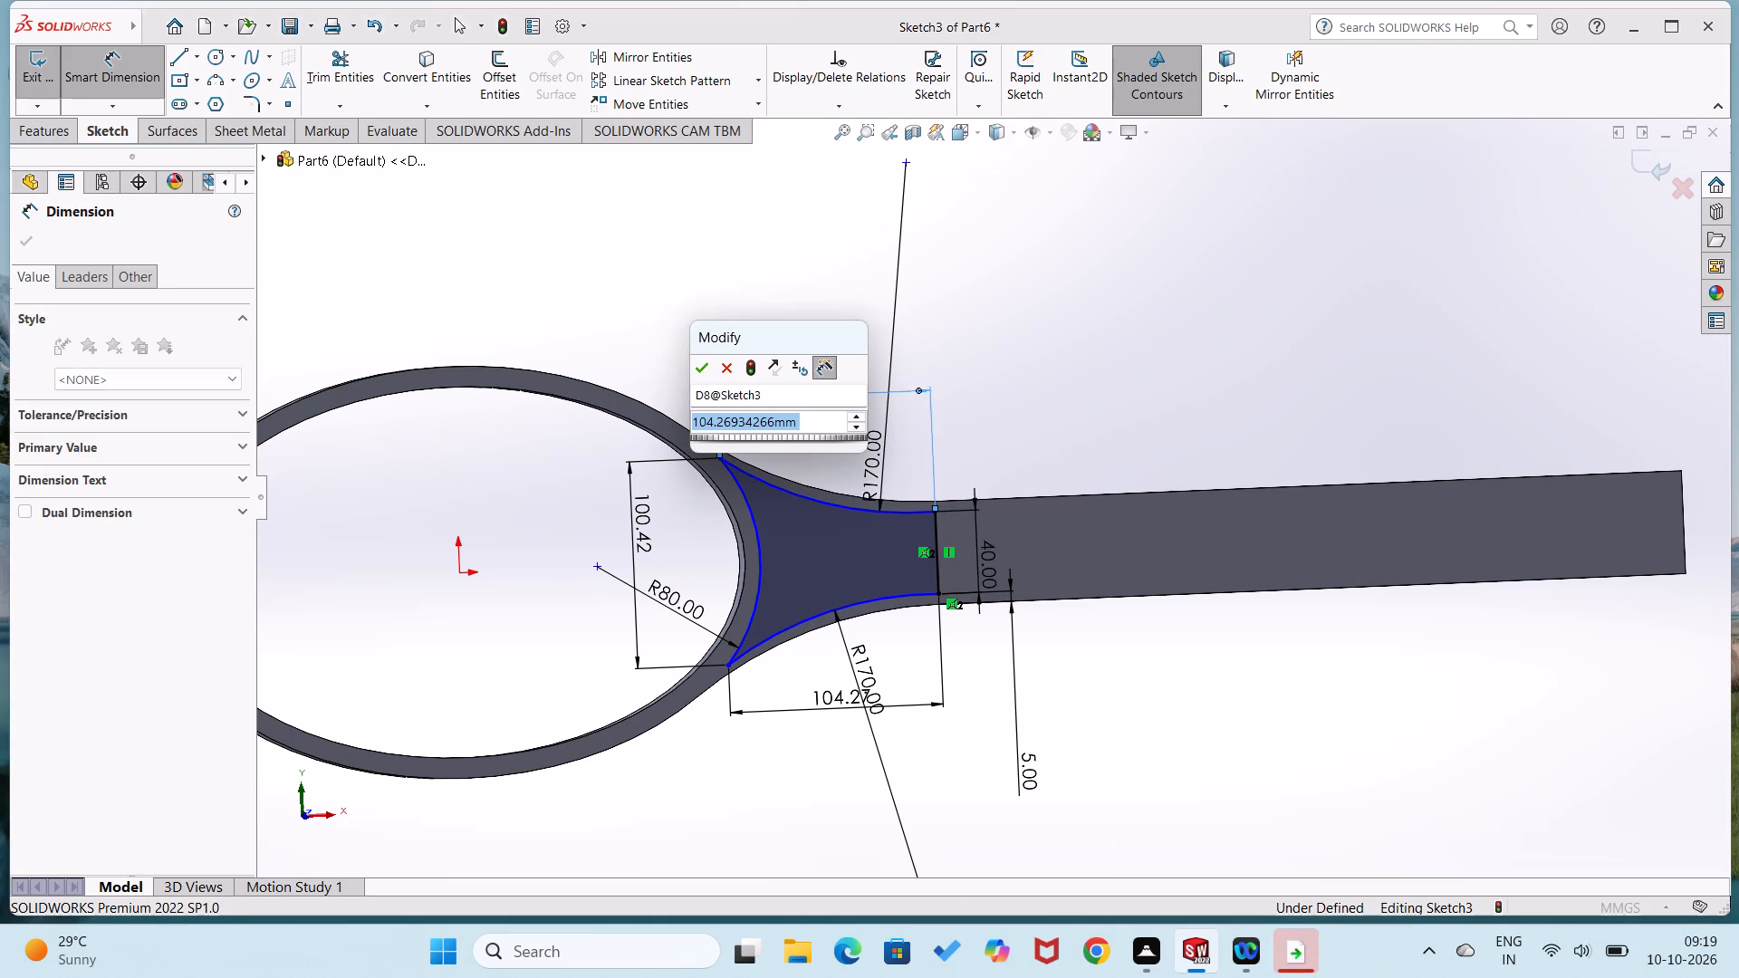
pyautogui.click(705, 367)
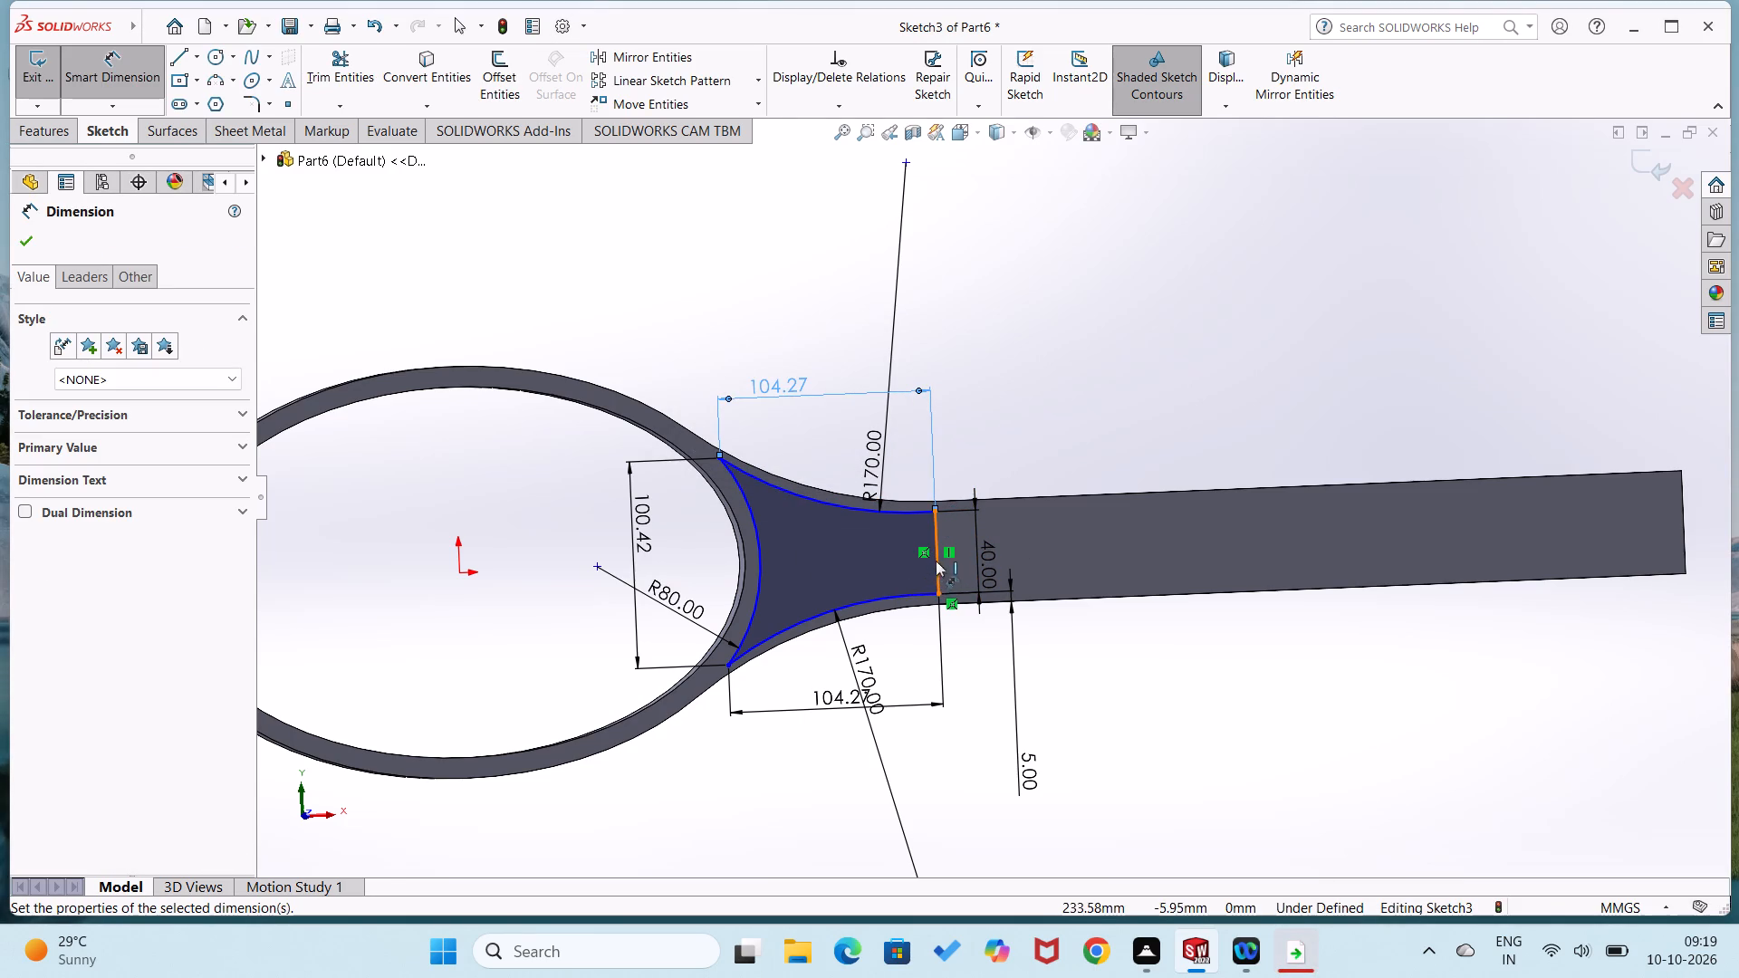
pyautogui.scroll(-4, 933, 561)
pyautogui.press('Escape')
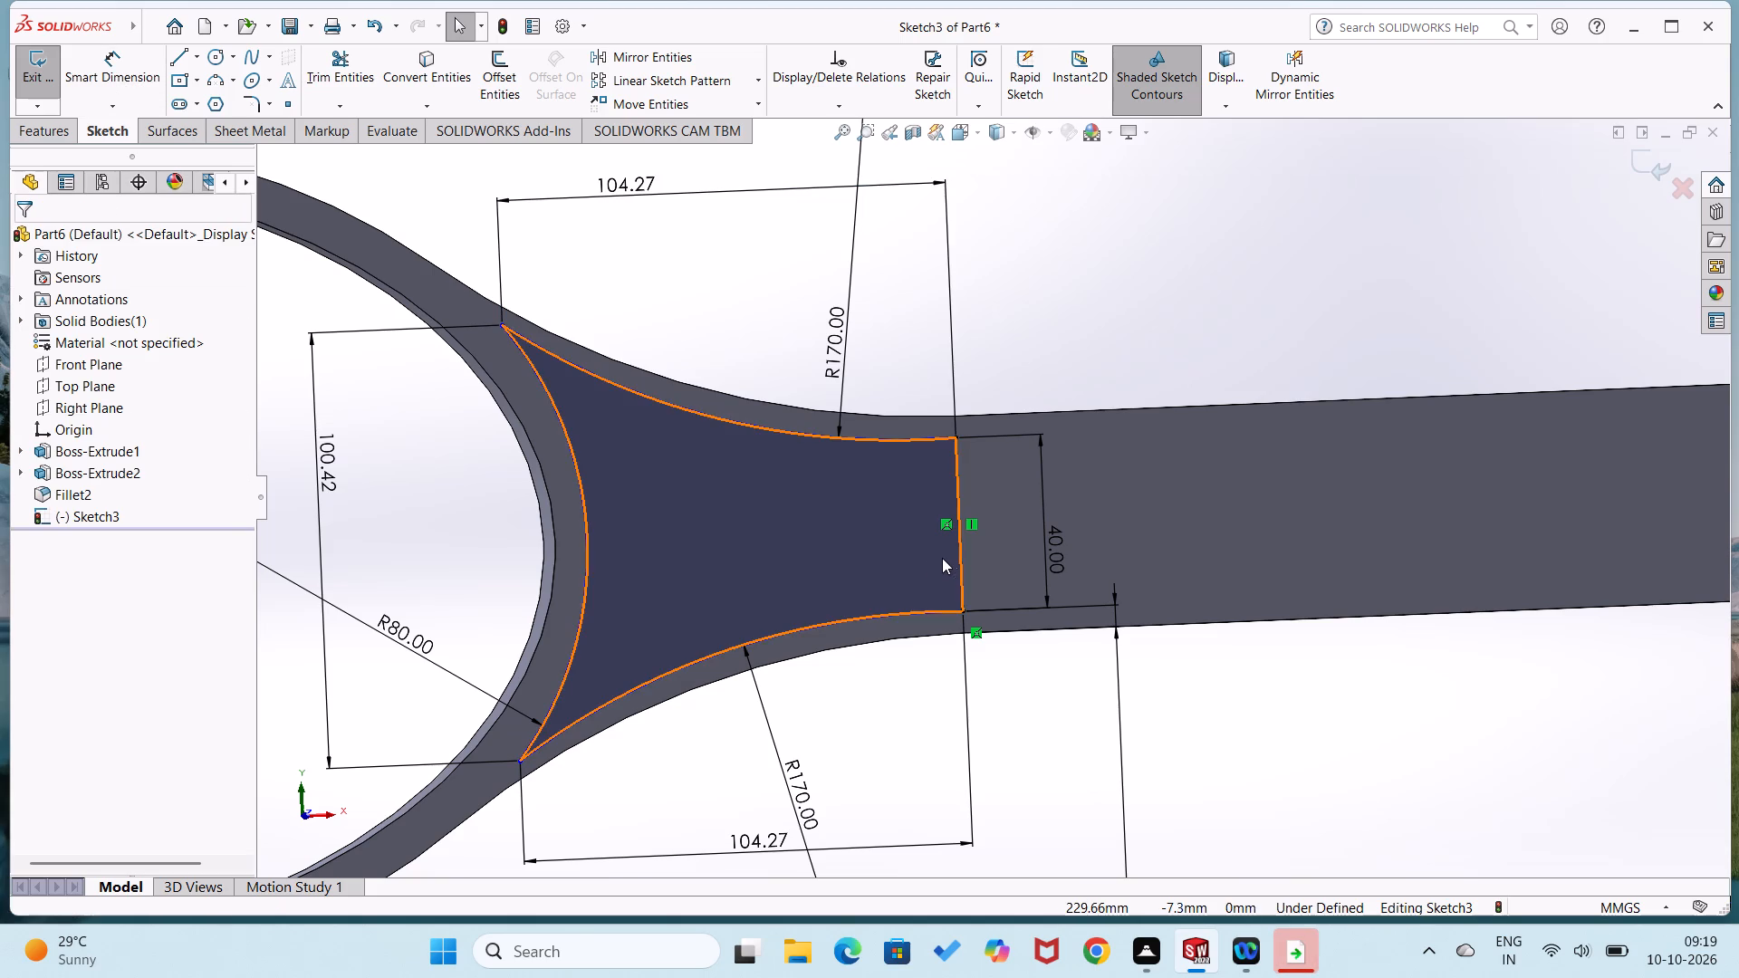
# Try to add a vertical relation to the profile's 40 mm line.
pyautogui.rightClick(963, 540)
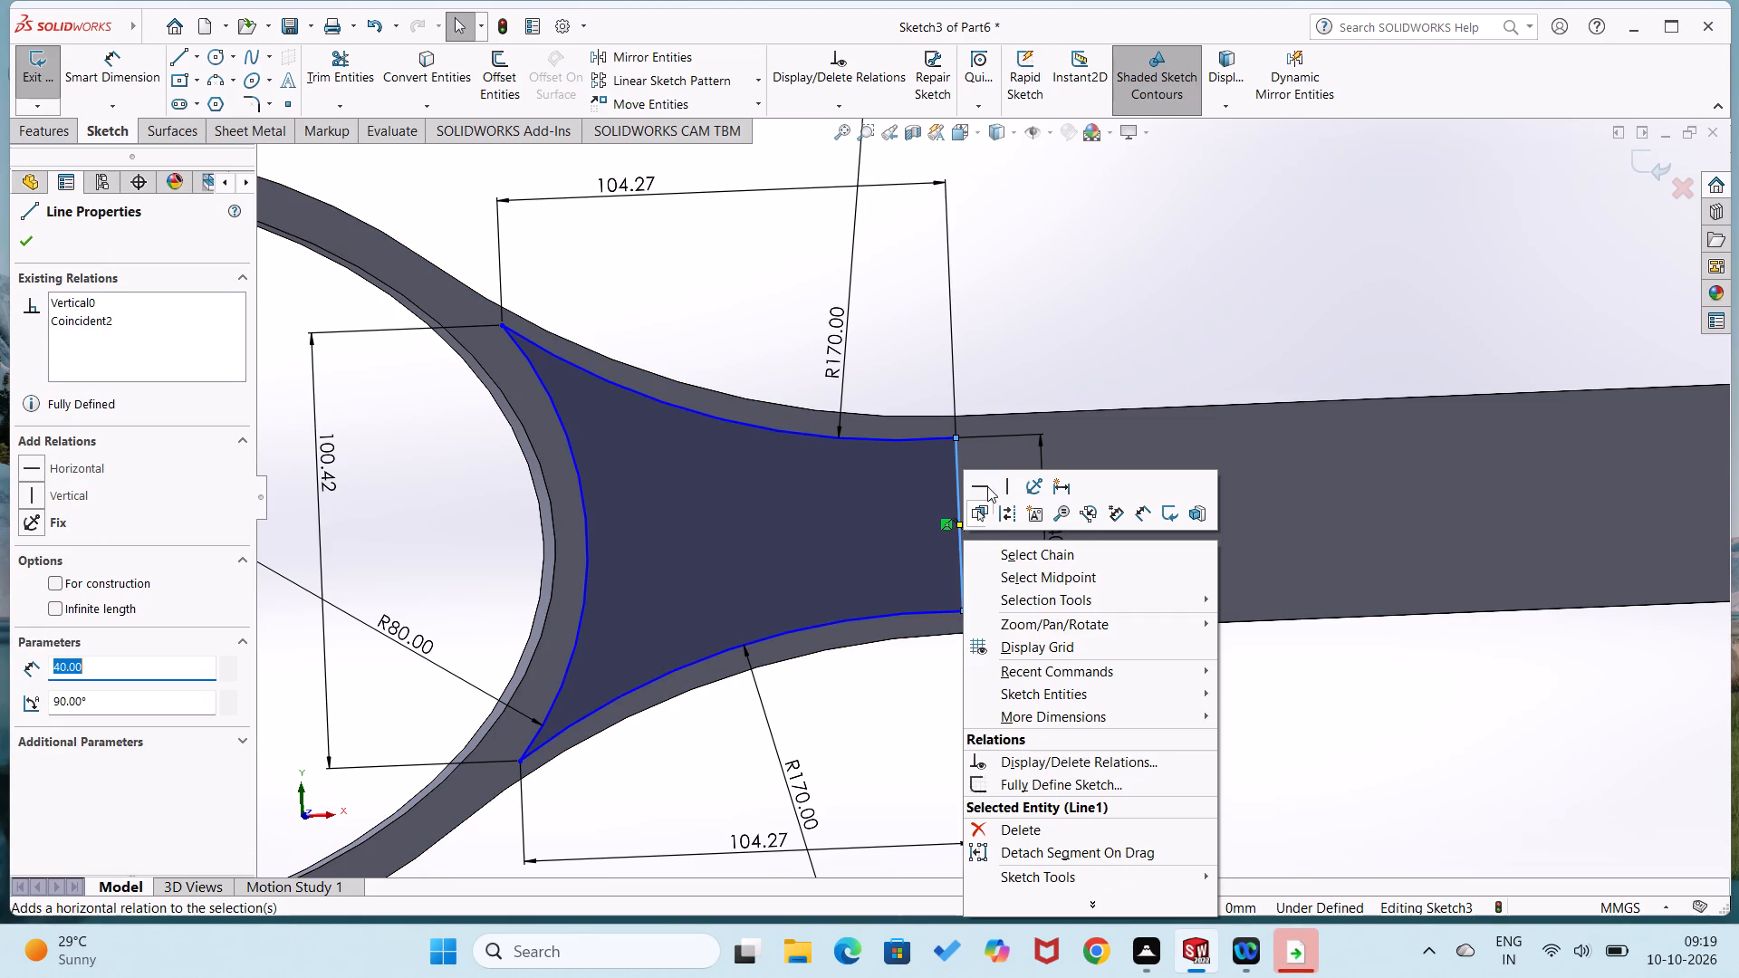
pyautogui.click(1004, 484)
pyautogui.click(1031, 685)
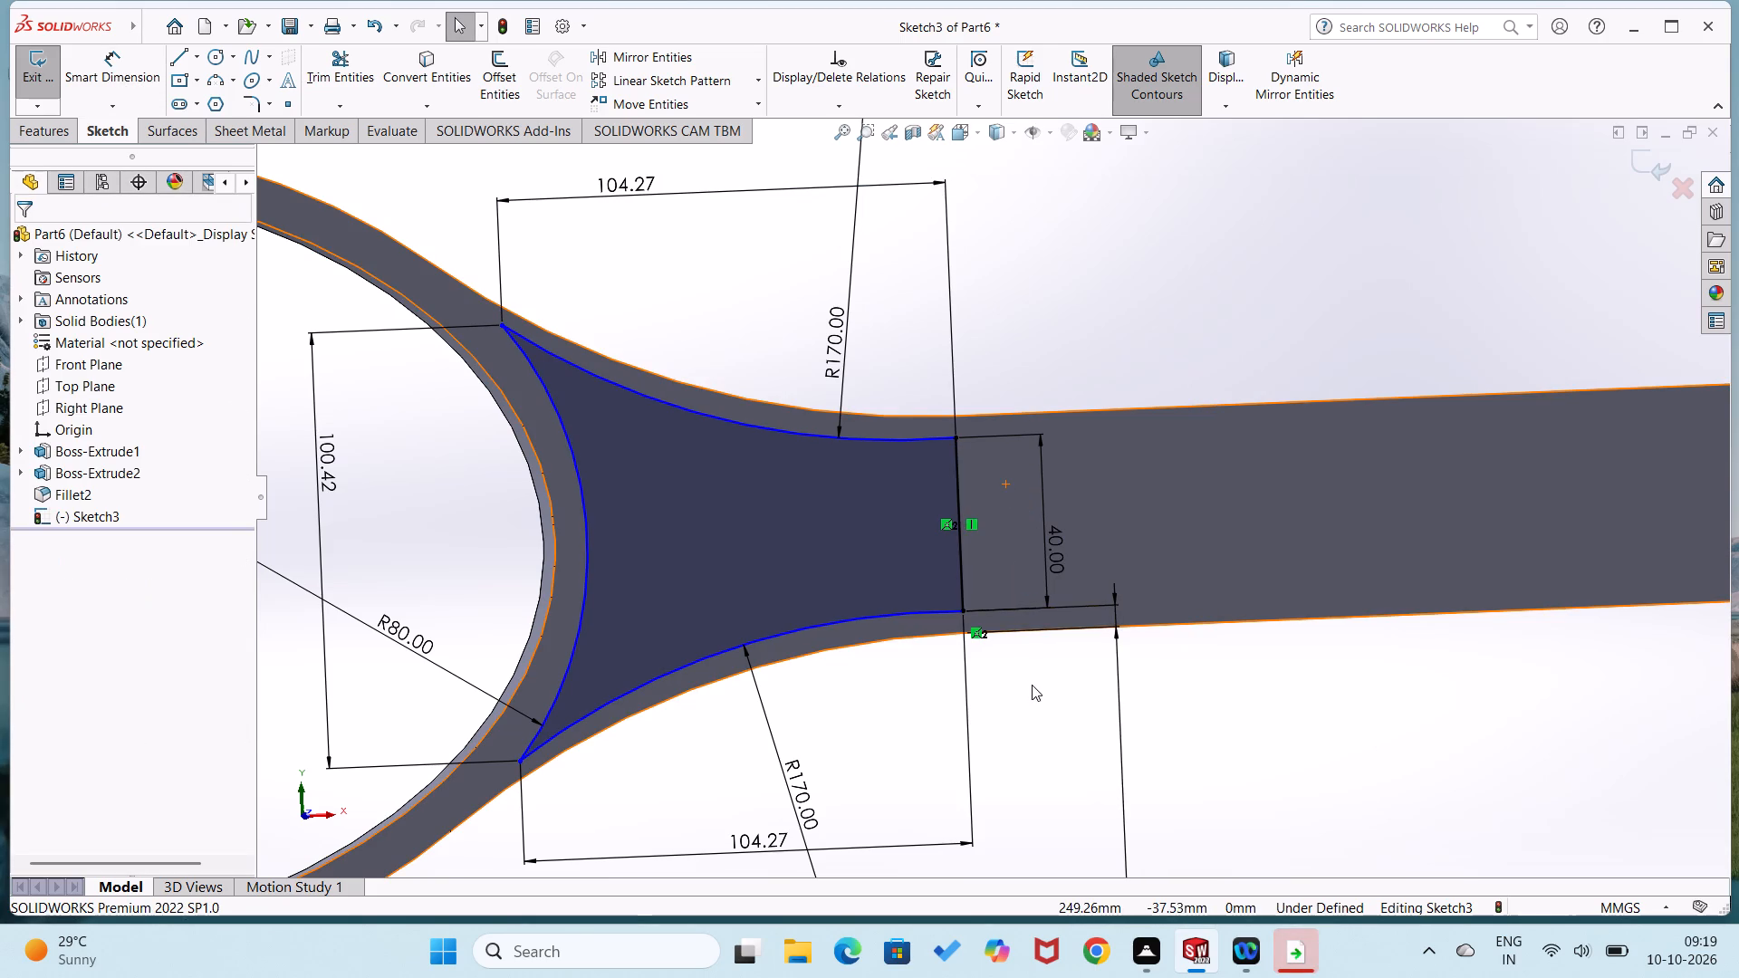
# Add a horizontal relation between the midpoint of the profile's 40 mm line and the midpoint of the R80 arc.
pyautogui.click(956, 525)
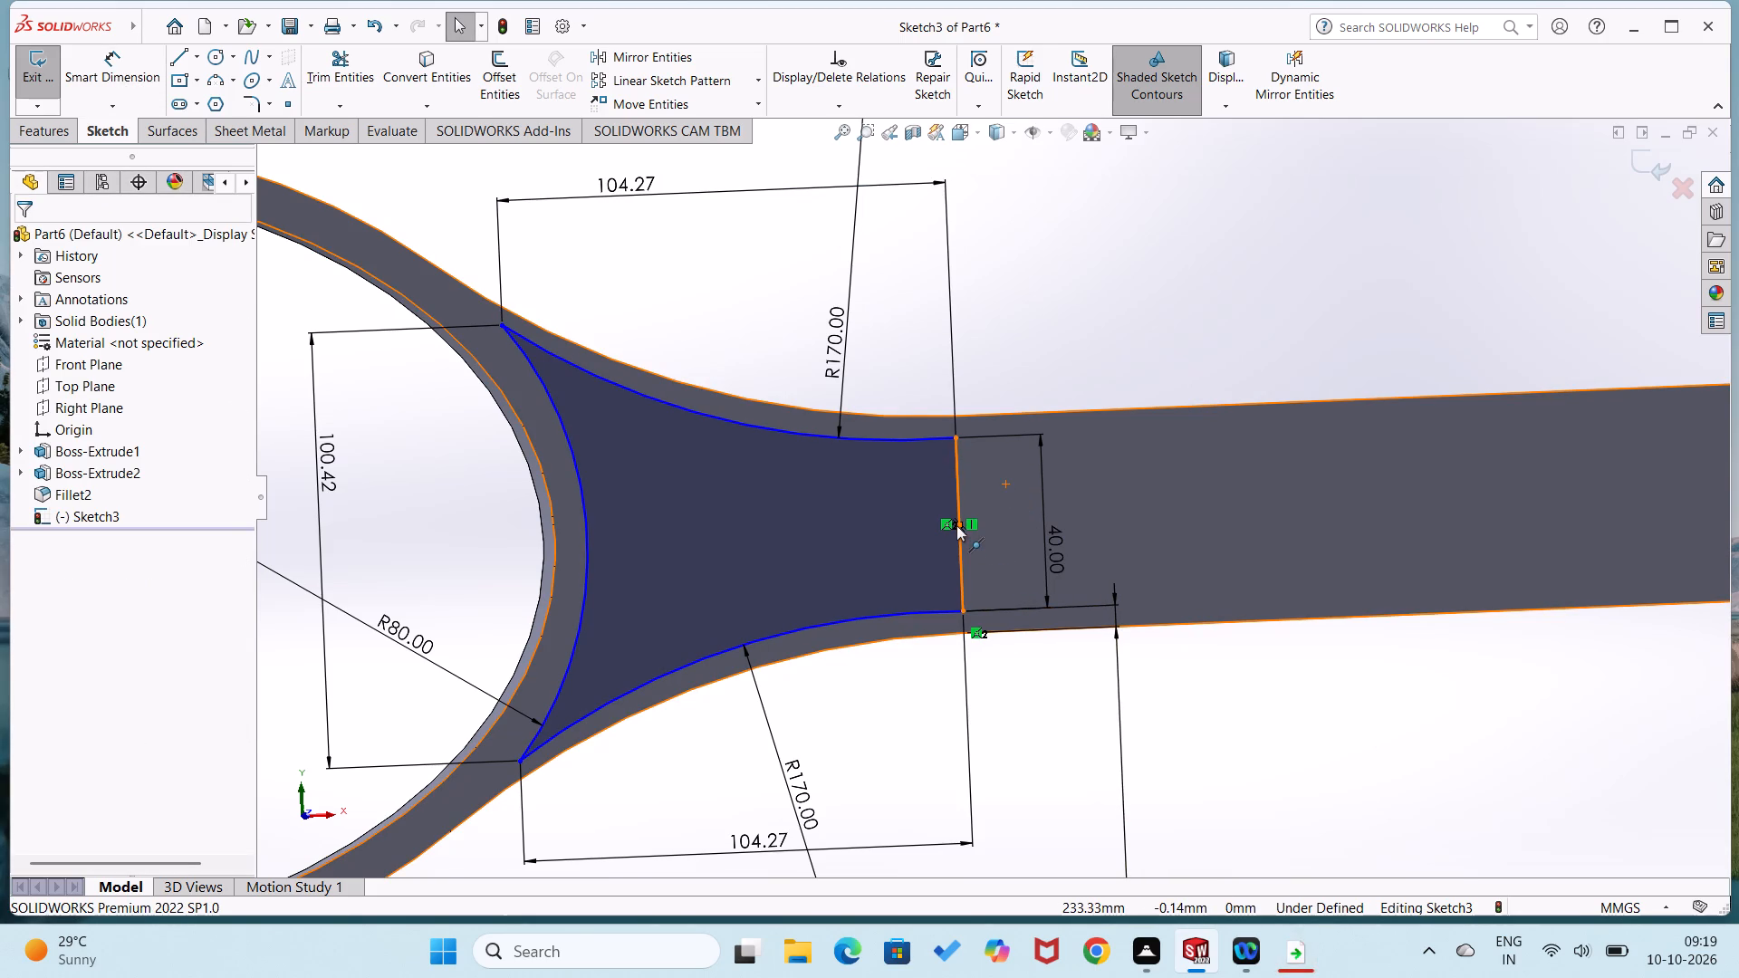
pyautogui.keyDown('ctrl'); pyautogui.click(585, 539); pyautogui.keyUp('ctrl')
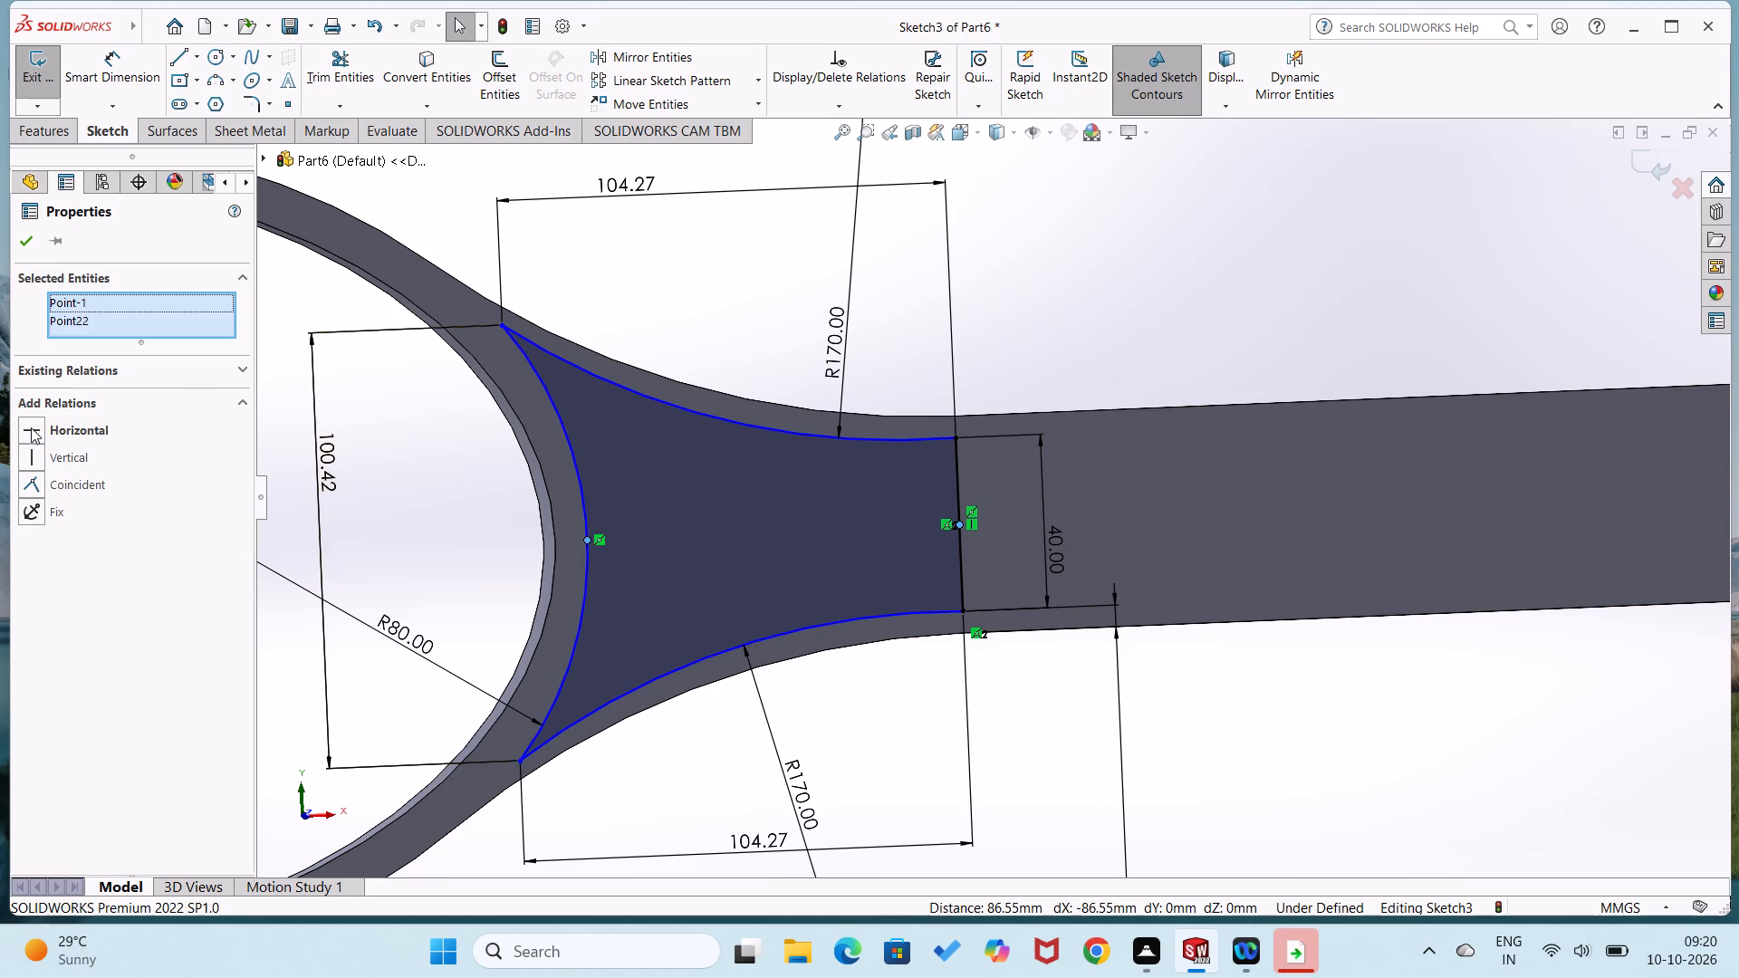
pyautogui.click(35, 458)
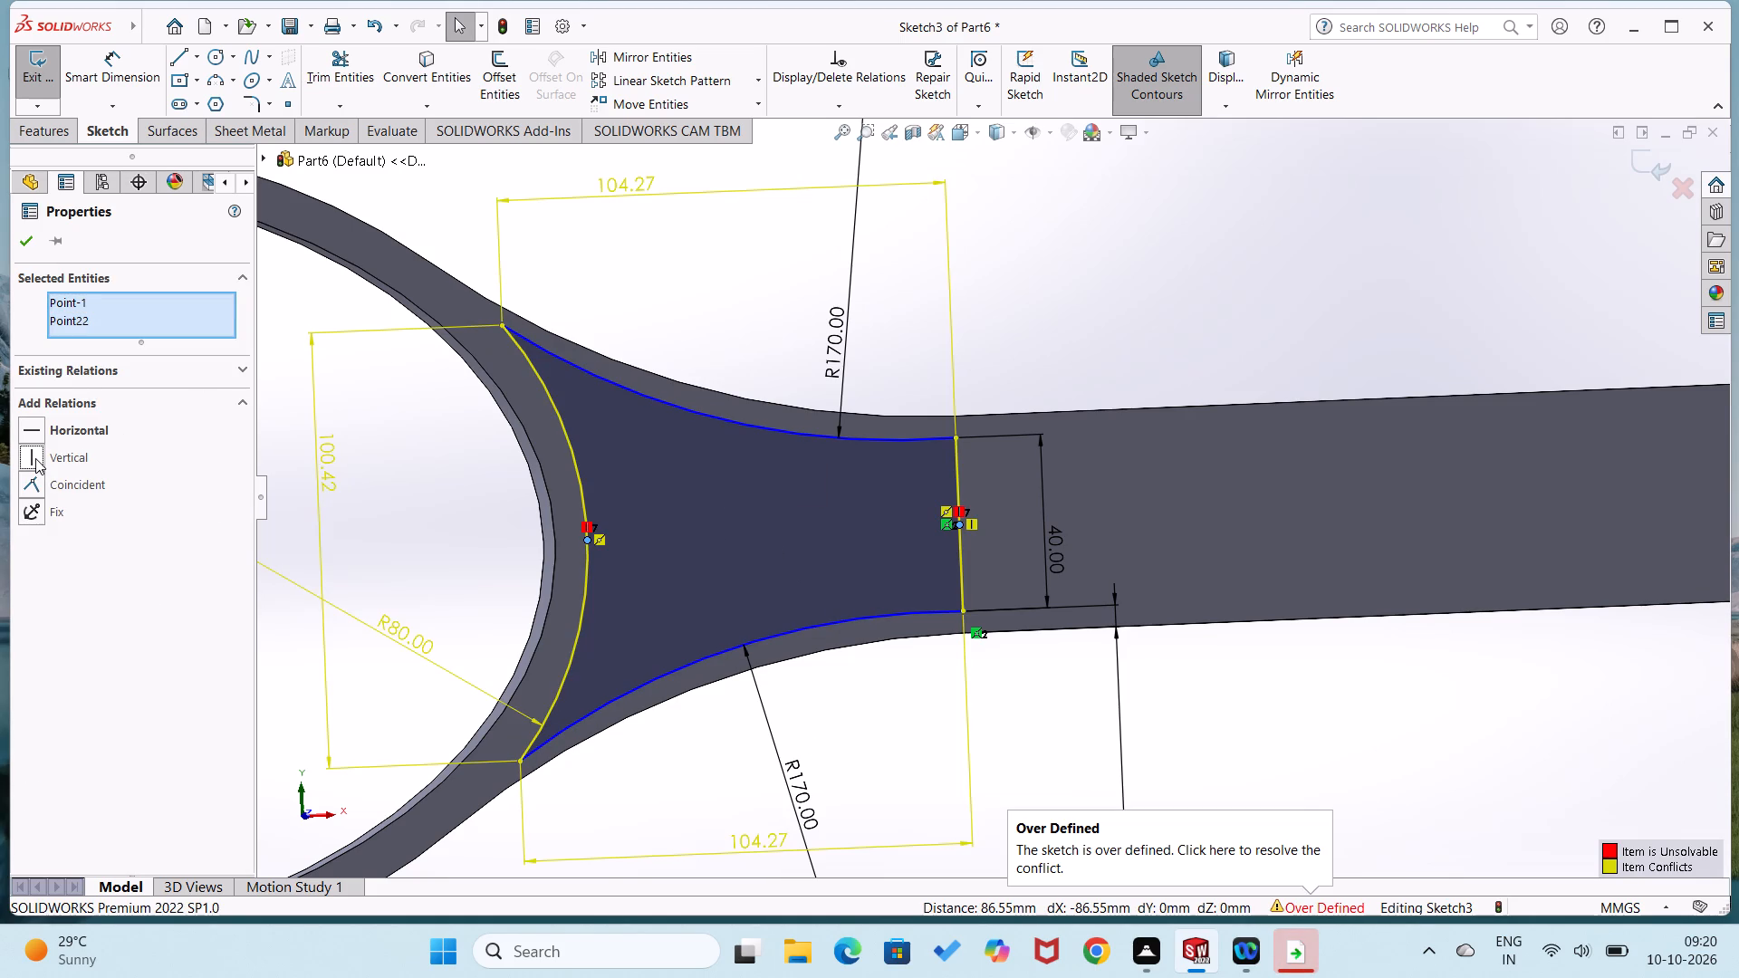
pyautogui.hotkey('ctrl', 'z')
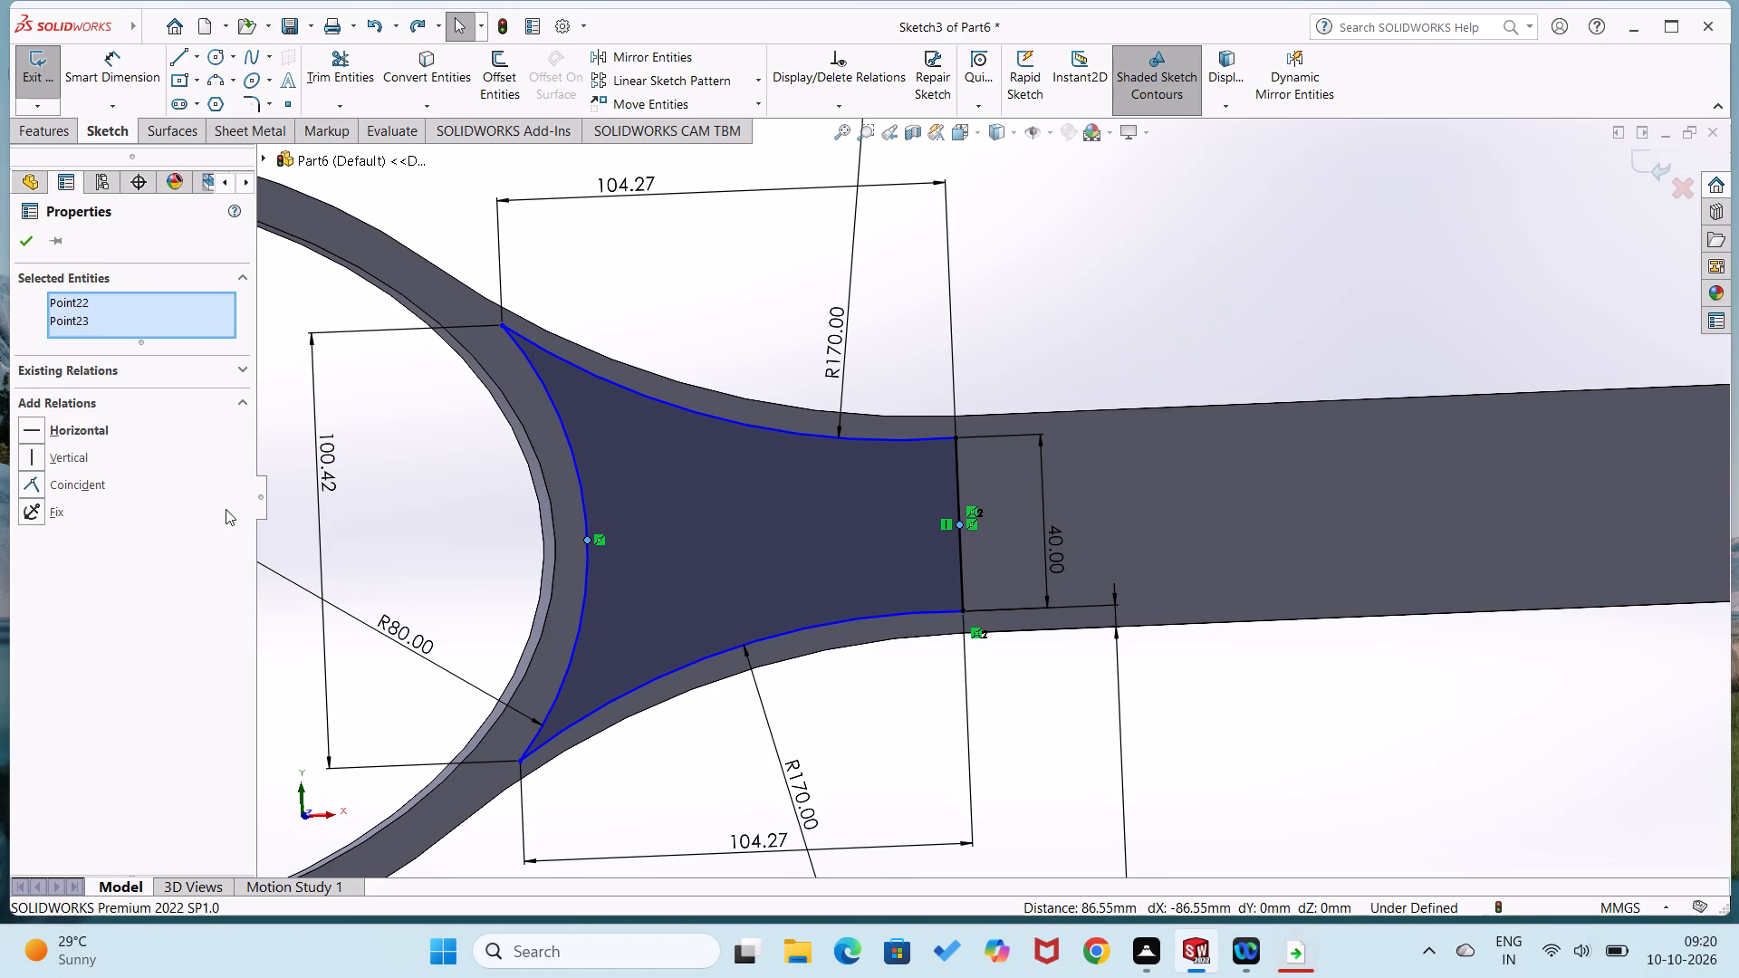
pyautogui.click(41, 426)
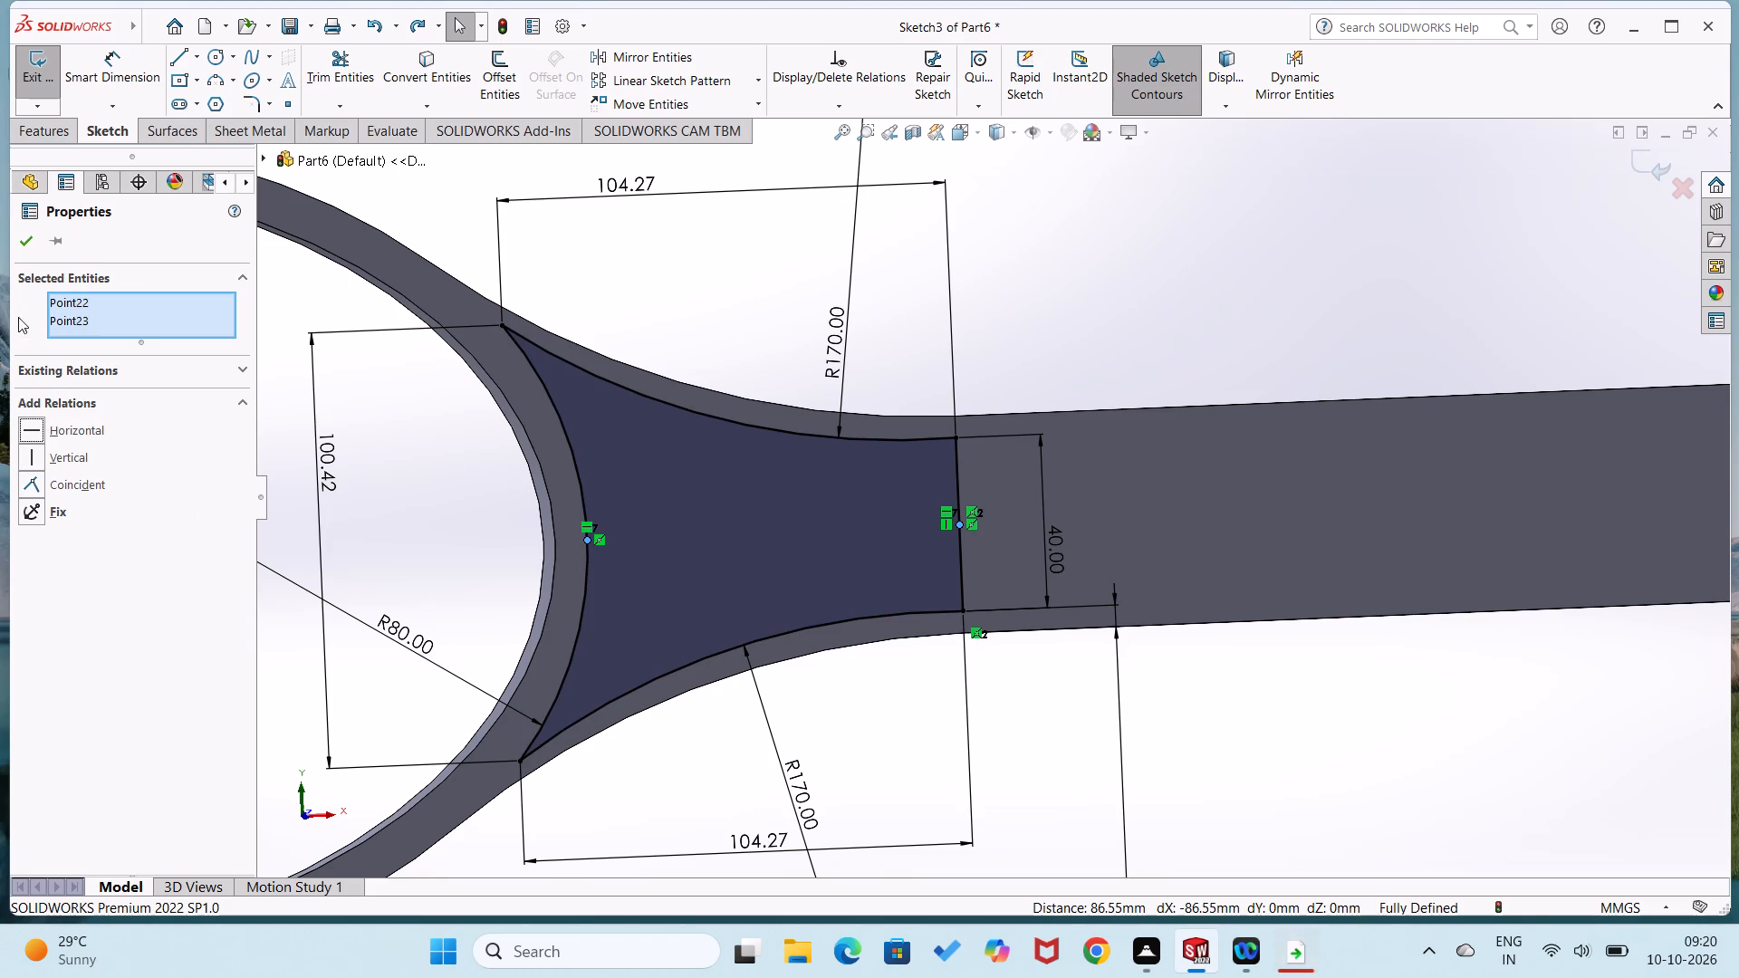
pyautogui.click(24, 248)
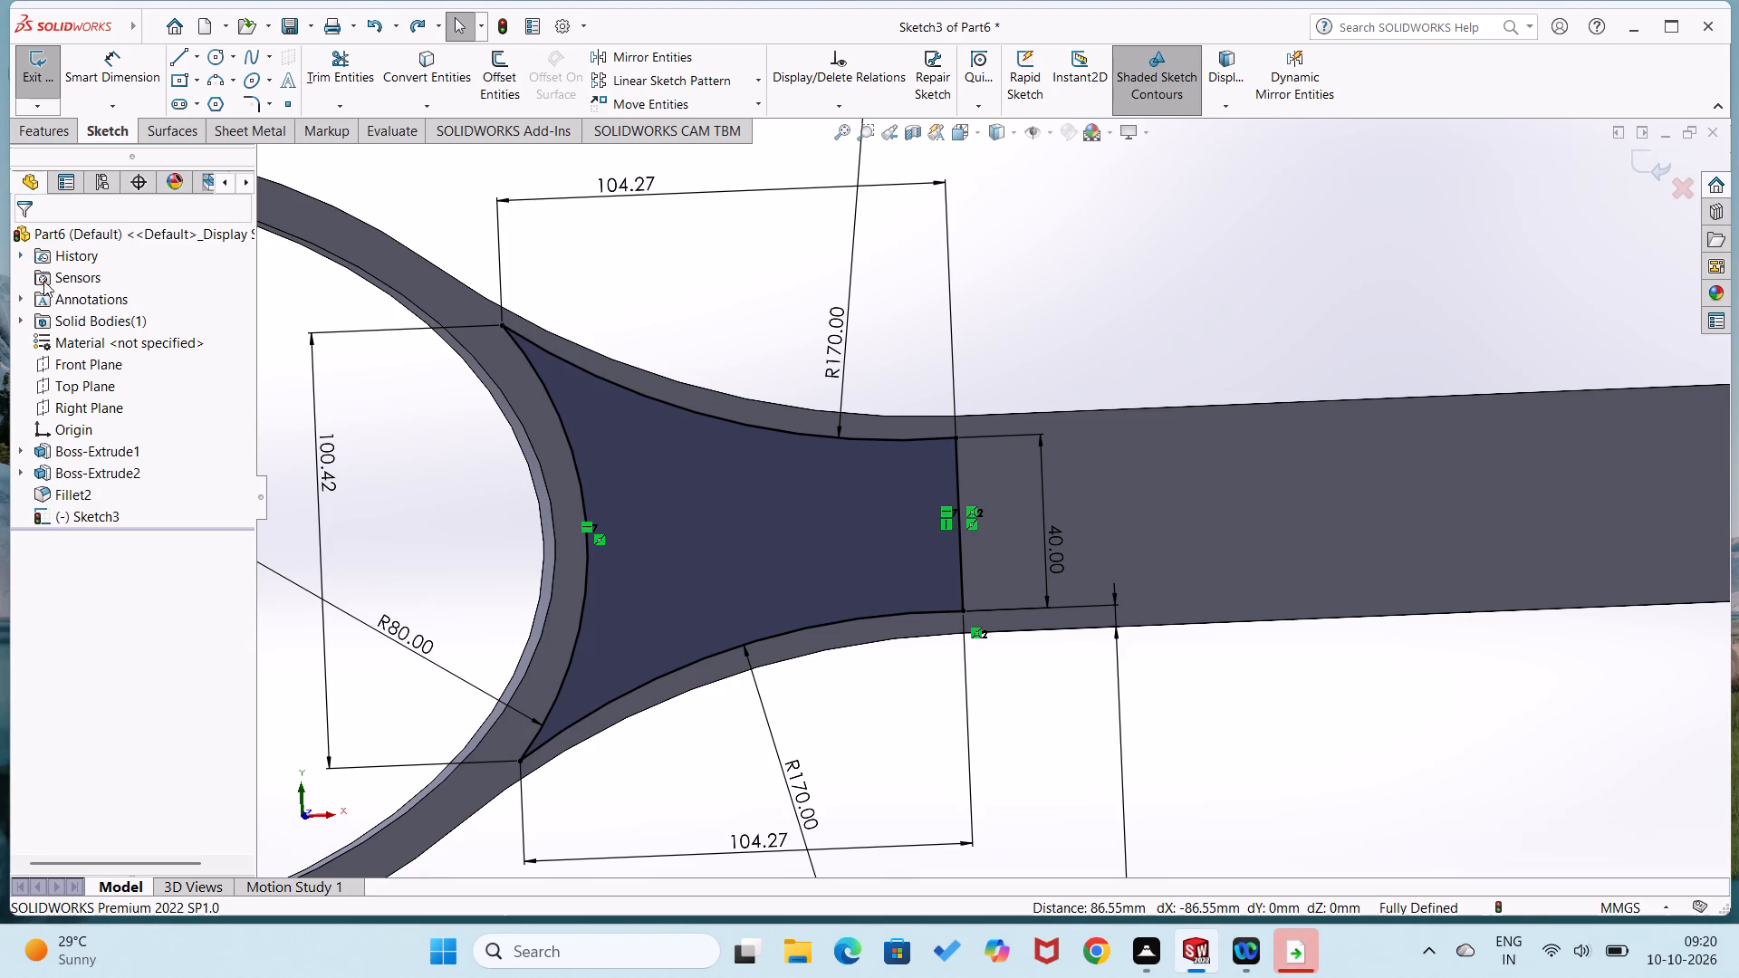
# Cut-extrude the closed neck profile with a blind depth of 20 mm.
pyautogui.click(51, 124)
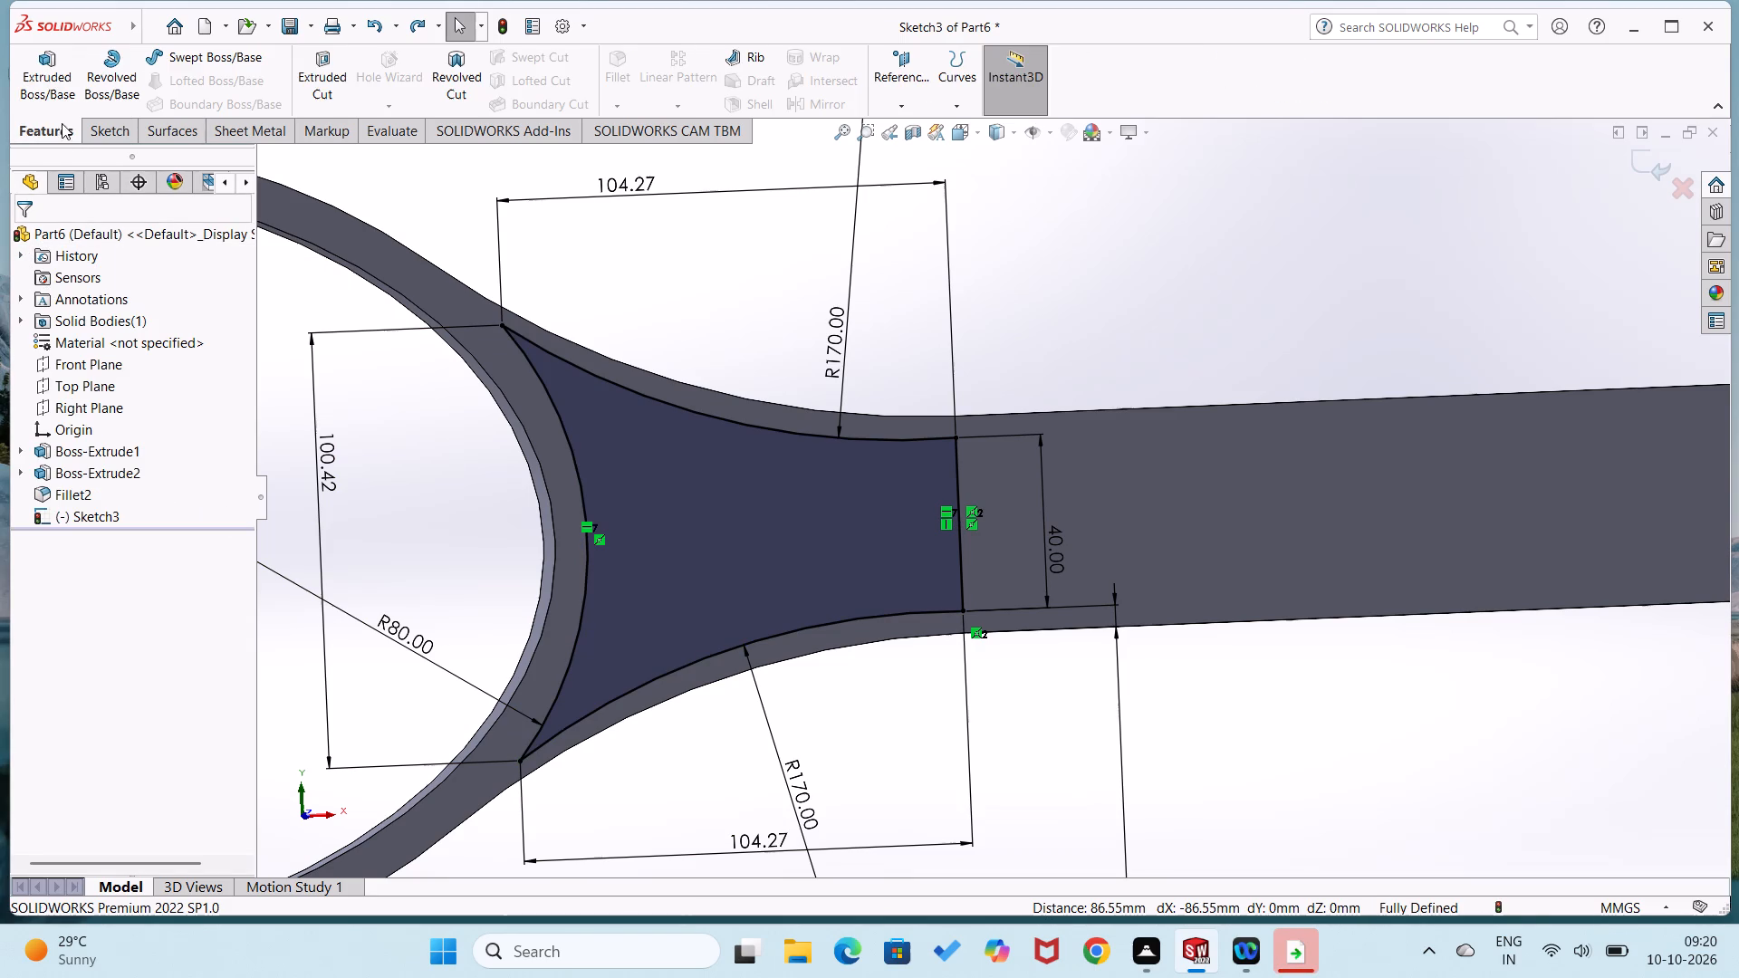
pyautogui.click(326, 72)
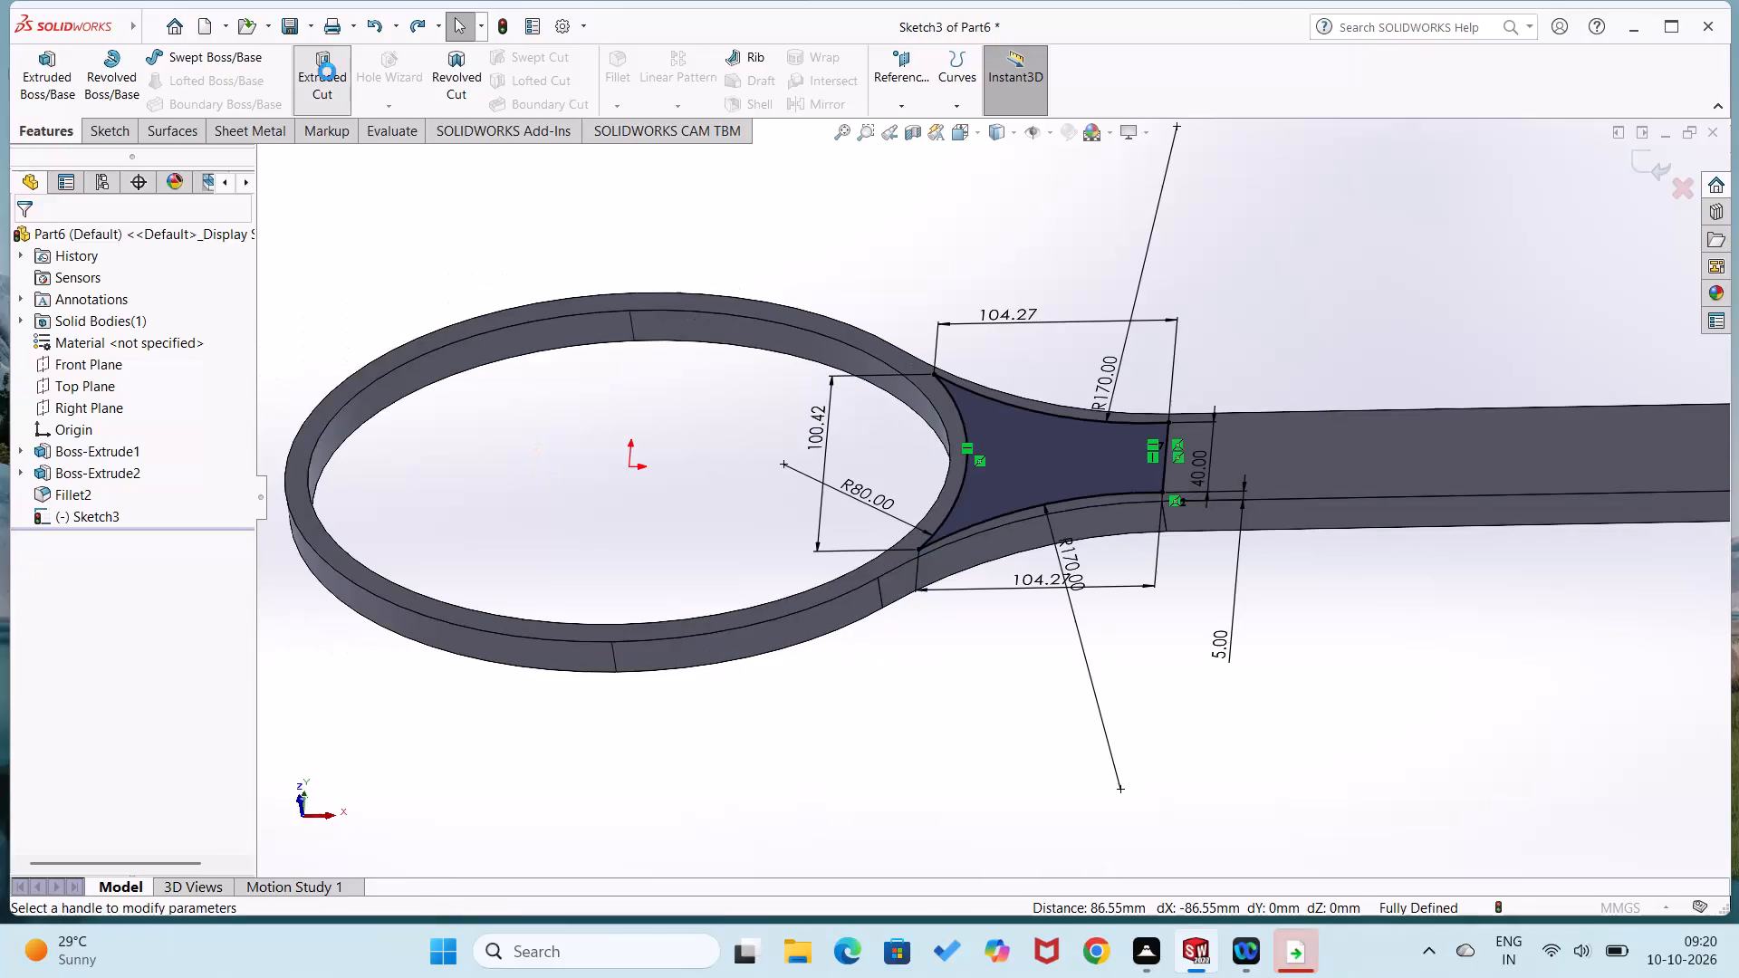
pyautogui.click(34, 244)
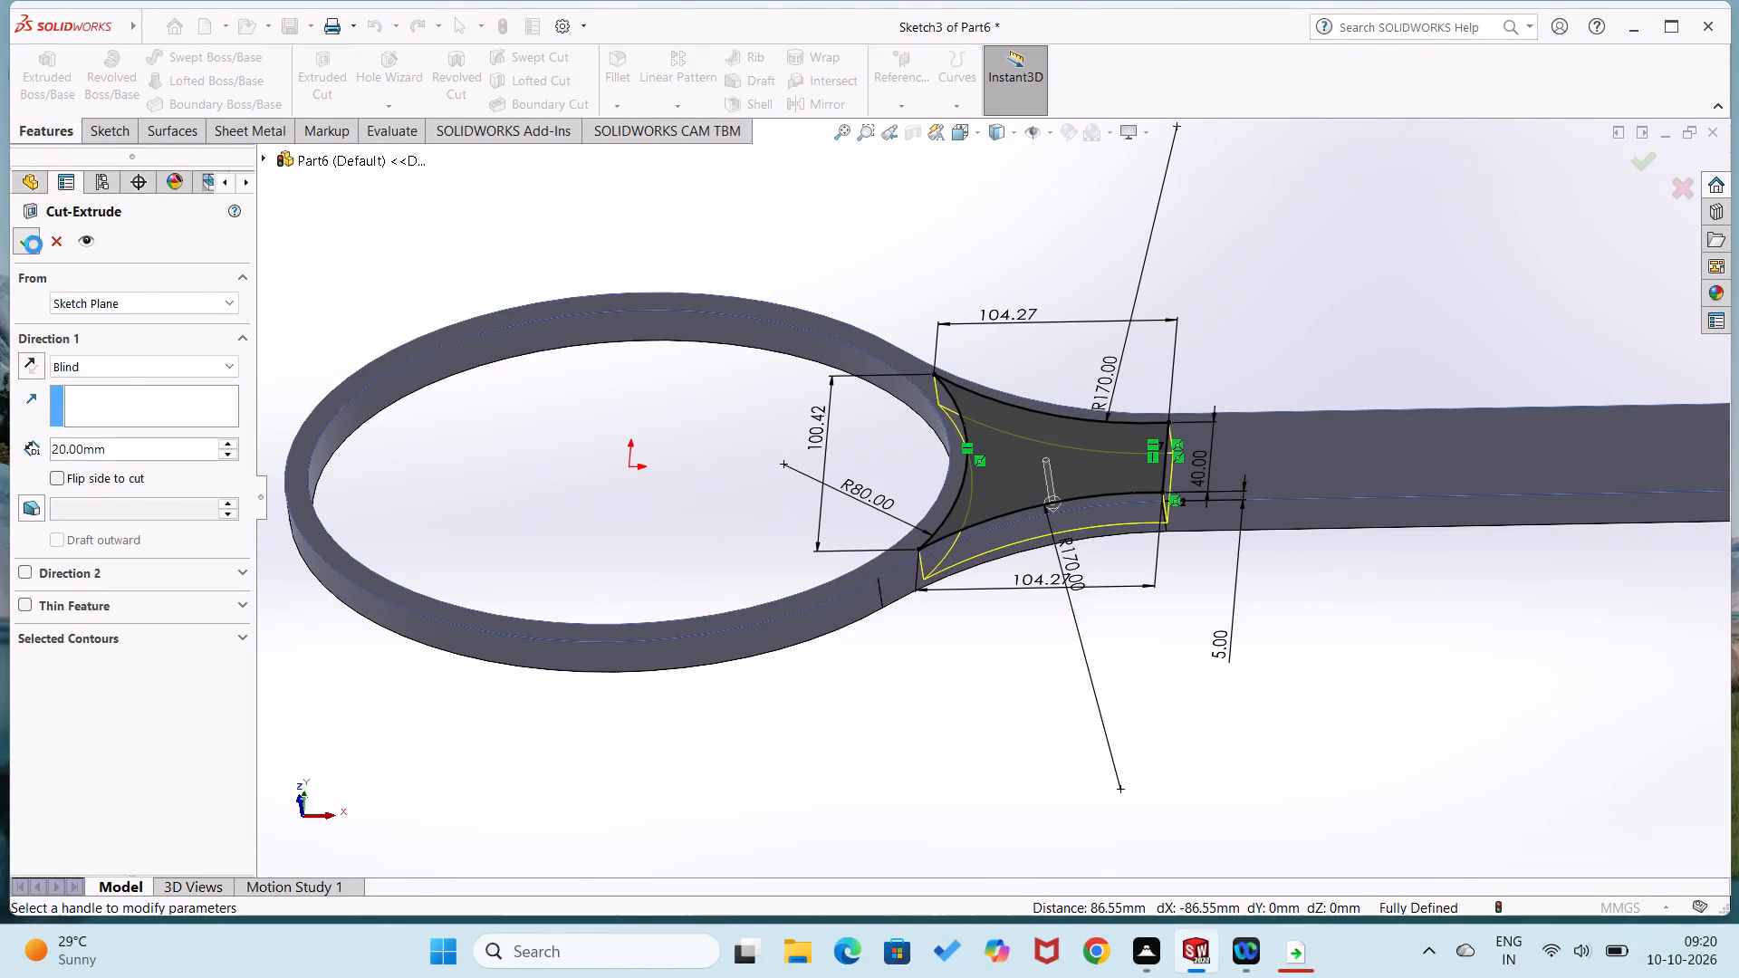
pyautogui.click(691, 711)
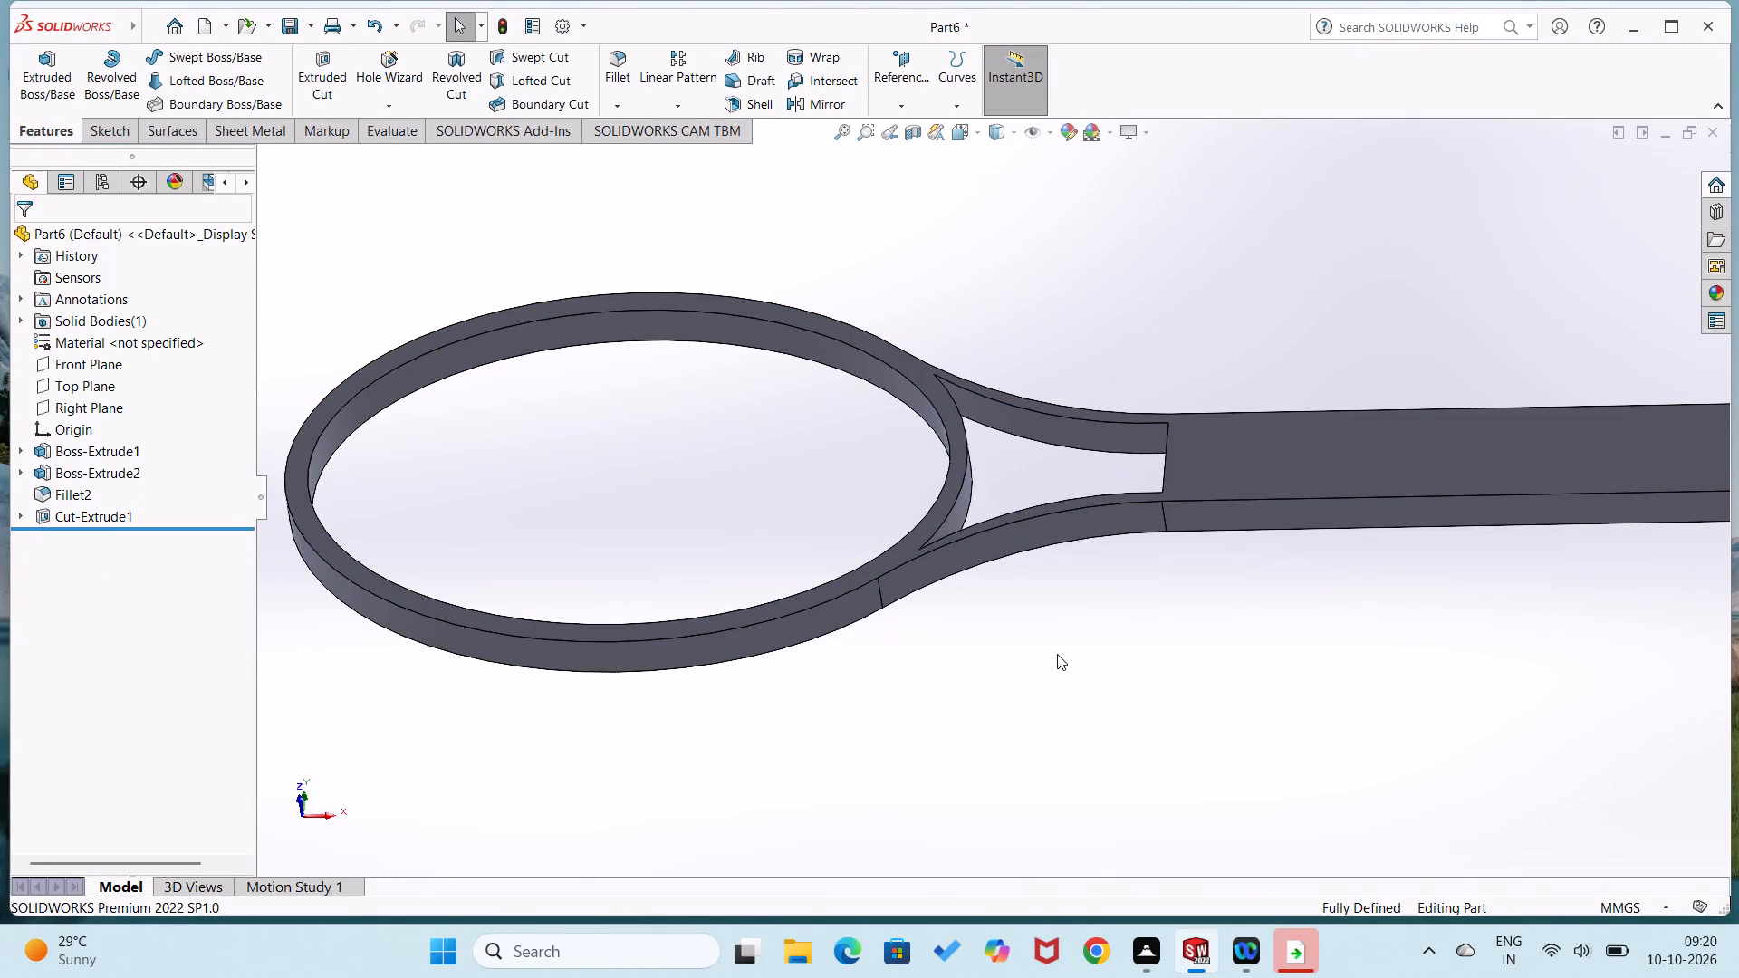
# Start a new sketch on the handle's flat face.
pyautogui.rightClick(1369, 457)
pyautogui.click(1416, 432)
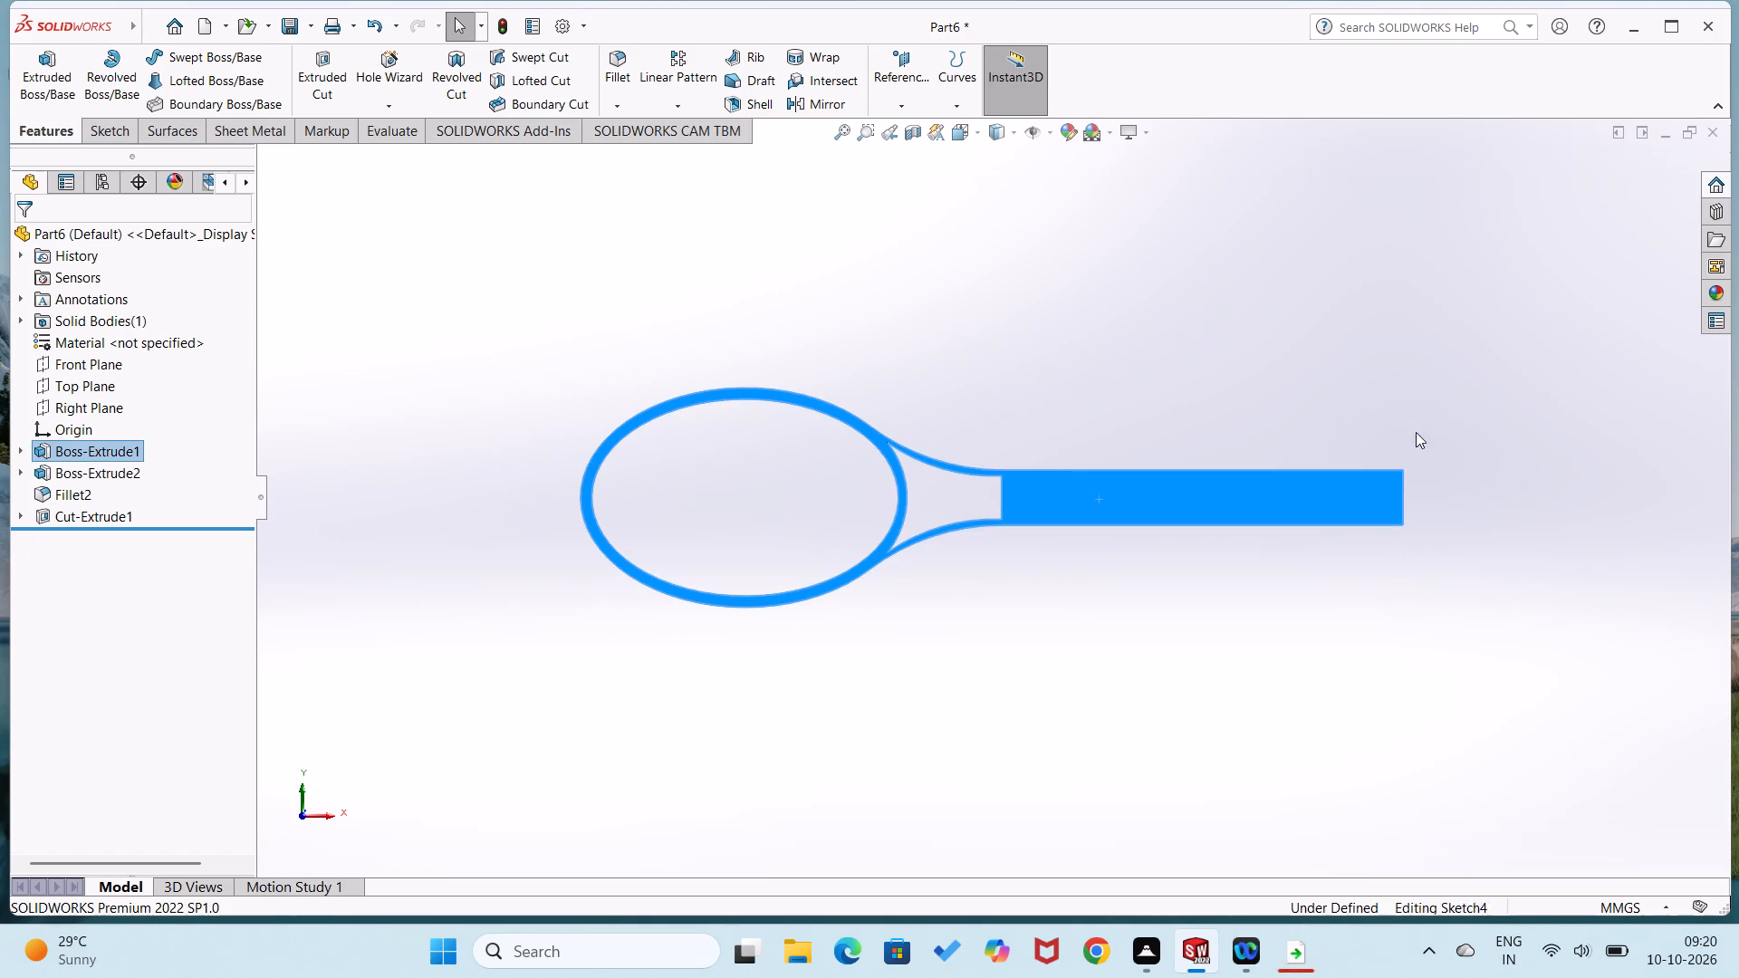
pyautogui.click(1122, 361)
pyautogui.scroll(-2, 1122, 361)
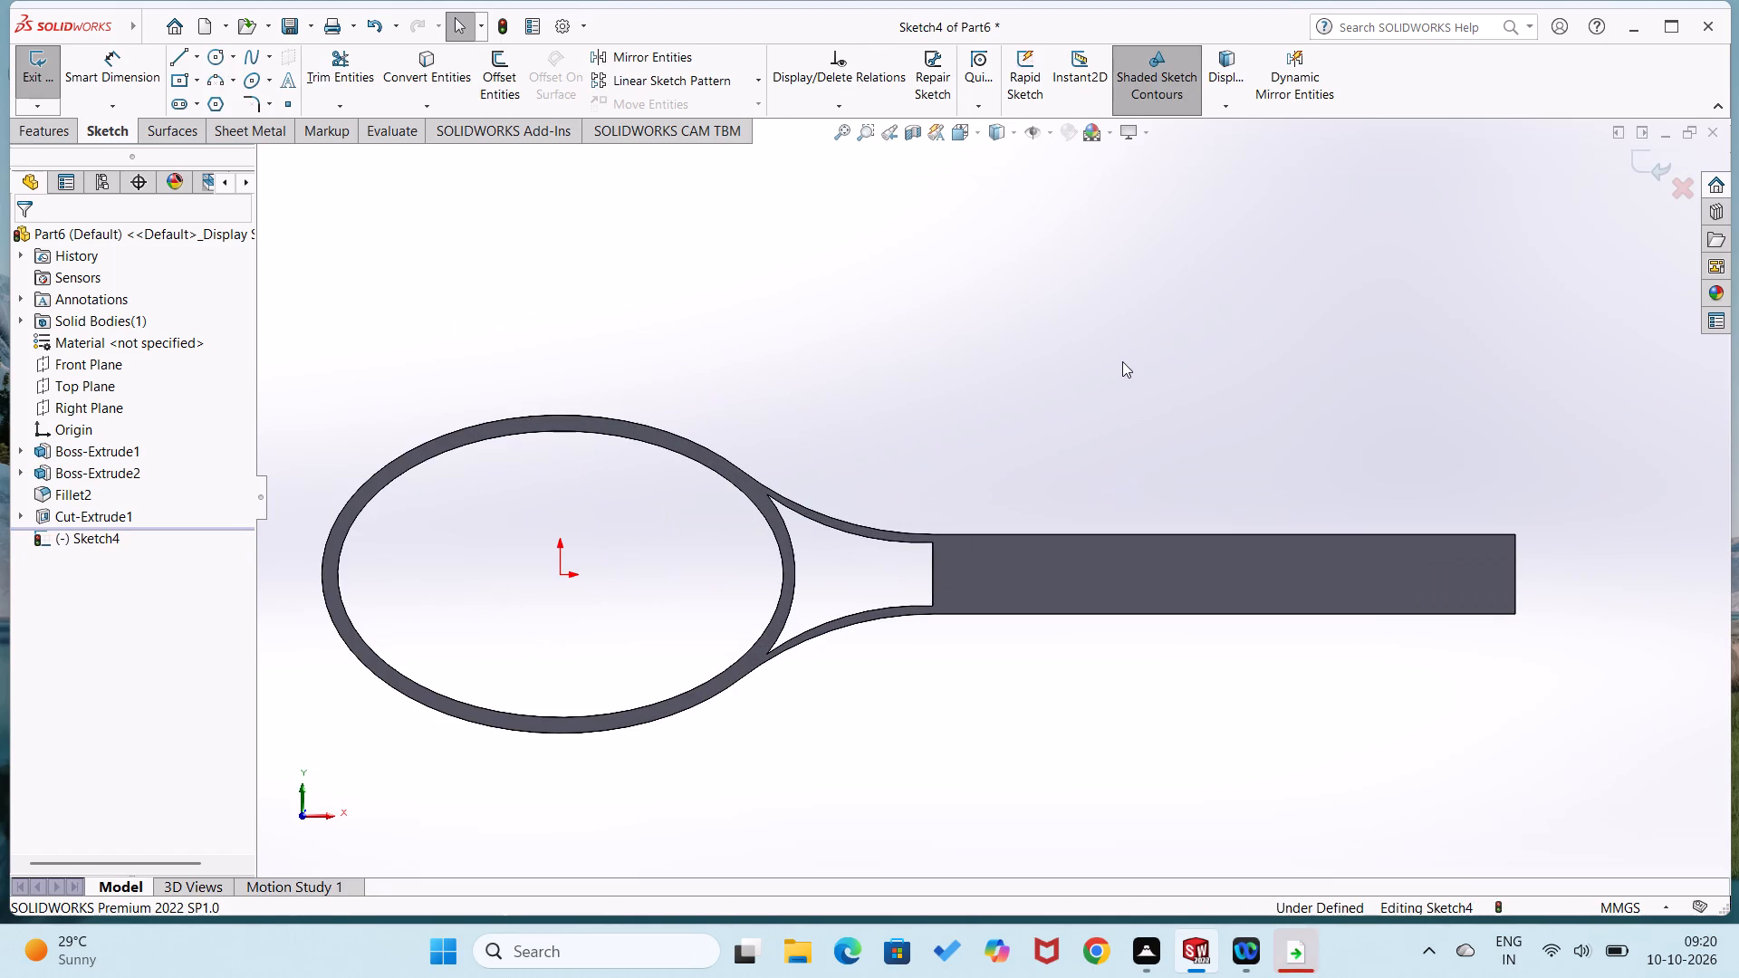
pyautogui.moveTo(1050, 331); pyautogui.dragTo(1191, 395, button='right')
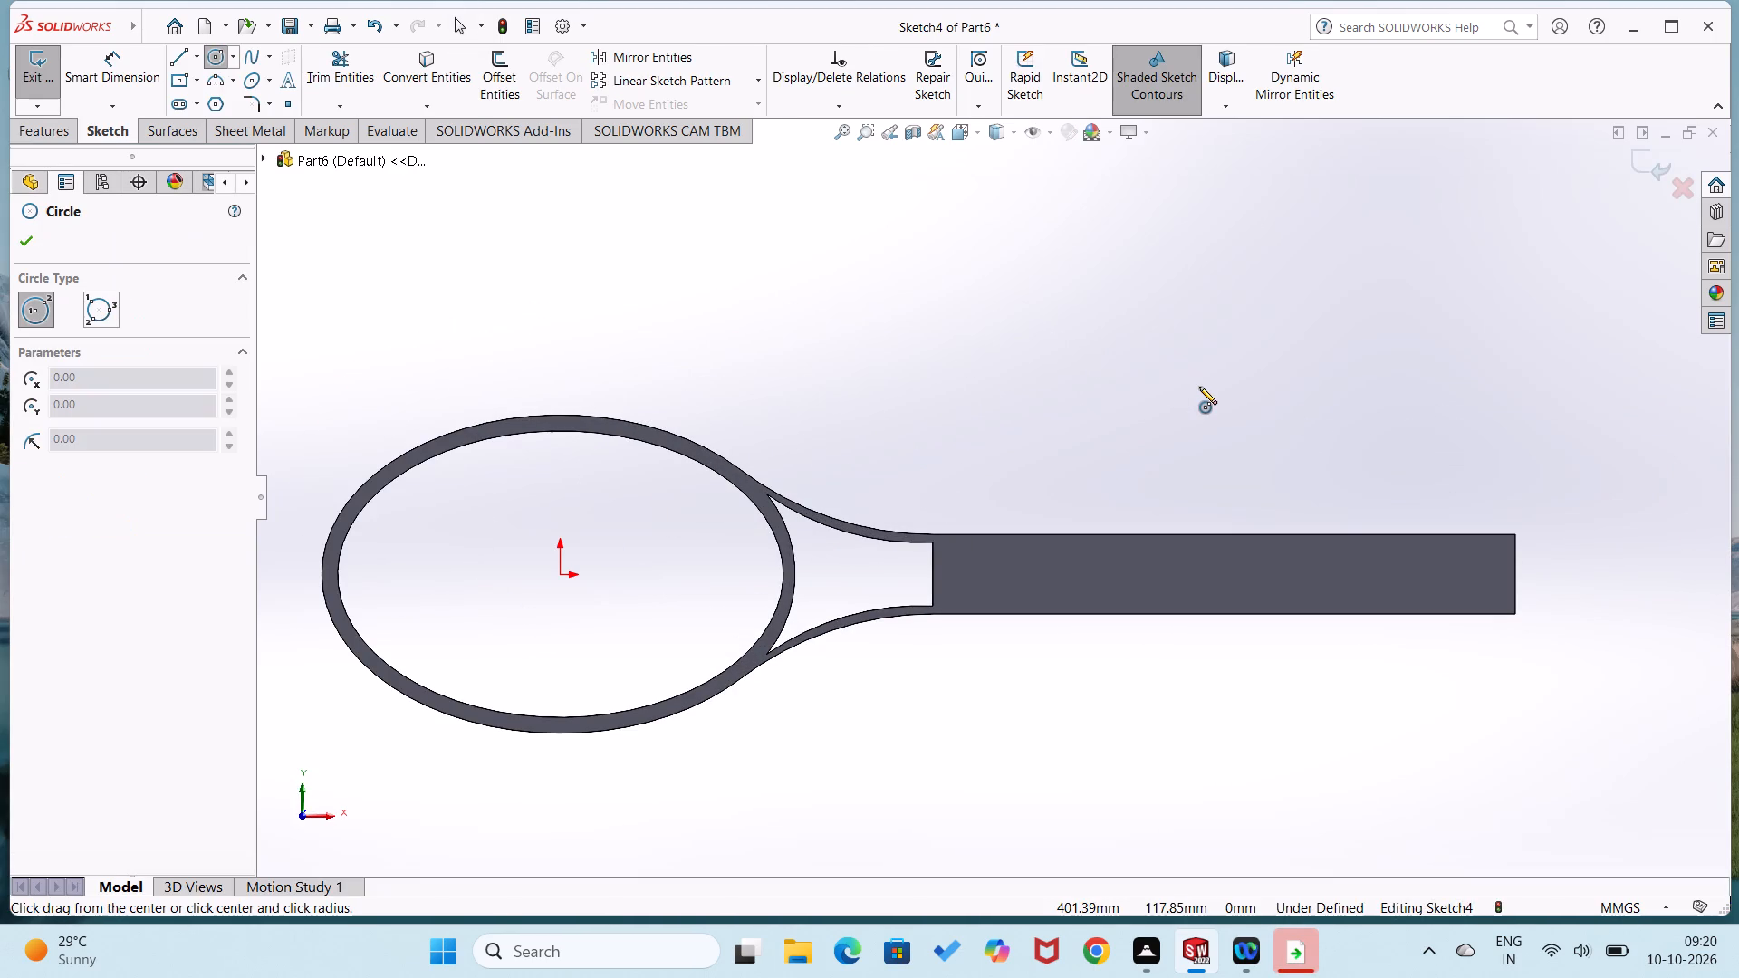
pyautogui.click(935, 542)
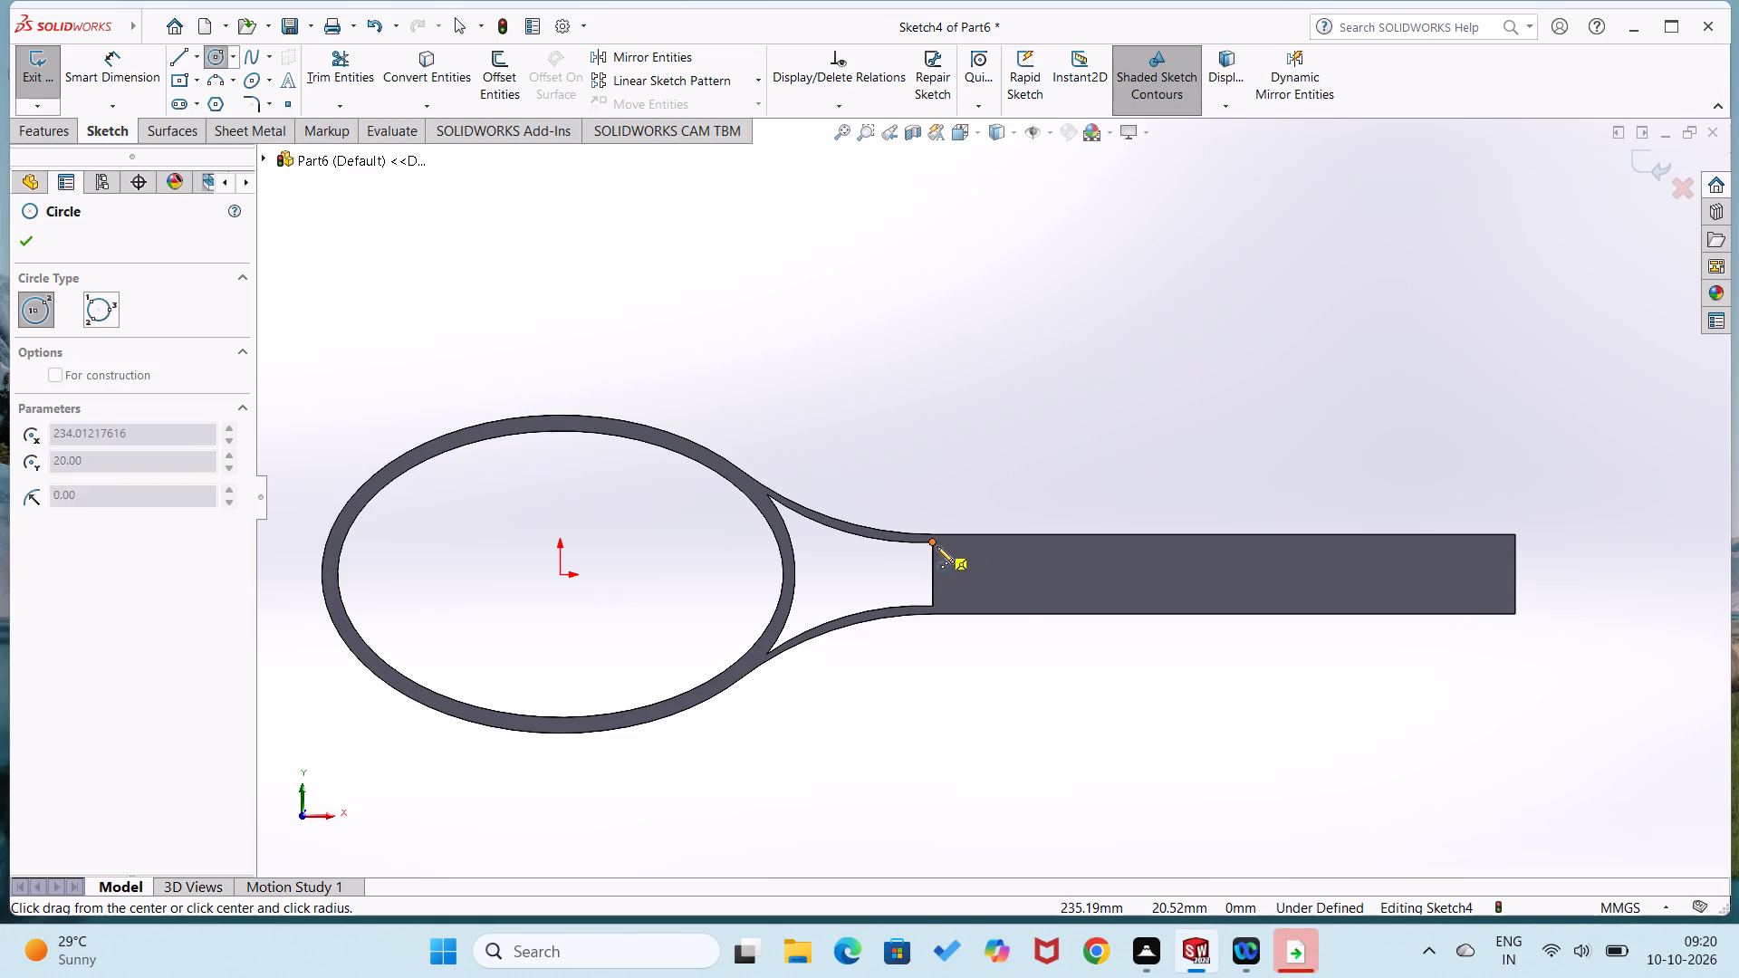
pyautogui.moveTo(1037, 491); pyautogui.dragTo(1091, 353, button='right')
# Sketch a corner rectangle about 165 mm by 40 mm along the handle, starting at the neck opening's upper corner.
pyautogui.moveTo(1092, 366); pyautogui.dragTo(1083, 516, button='right')
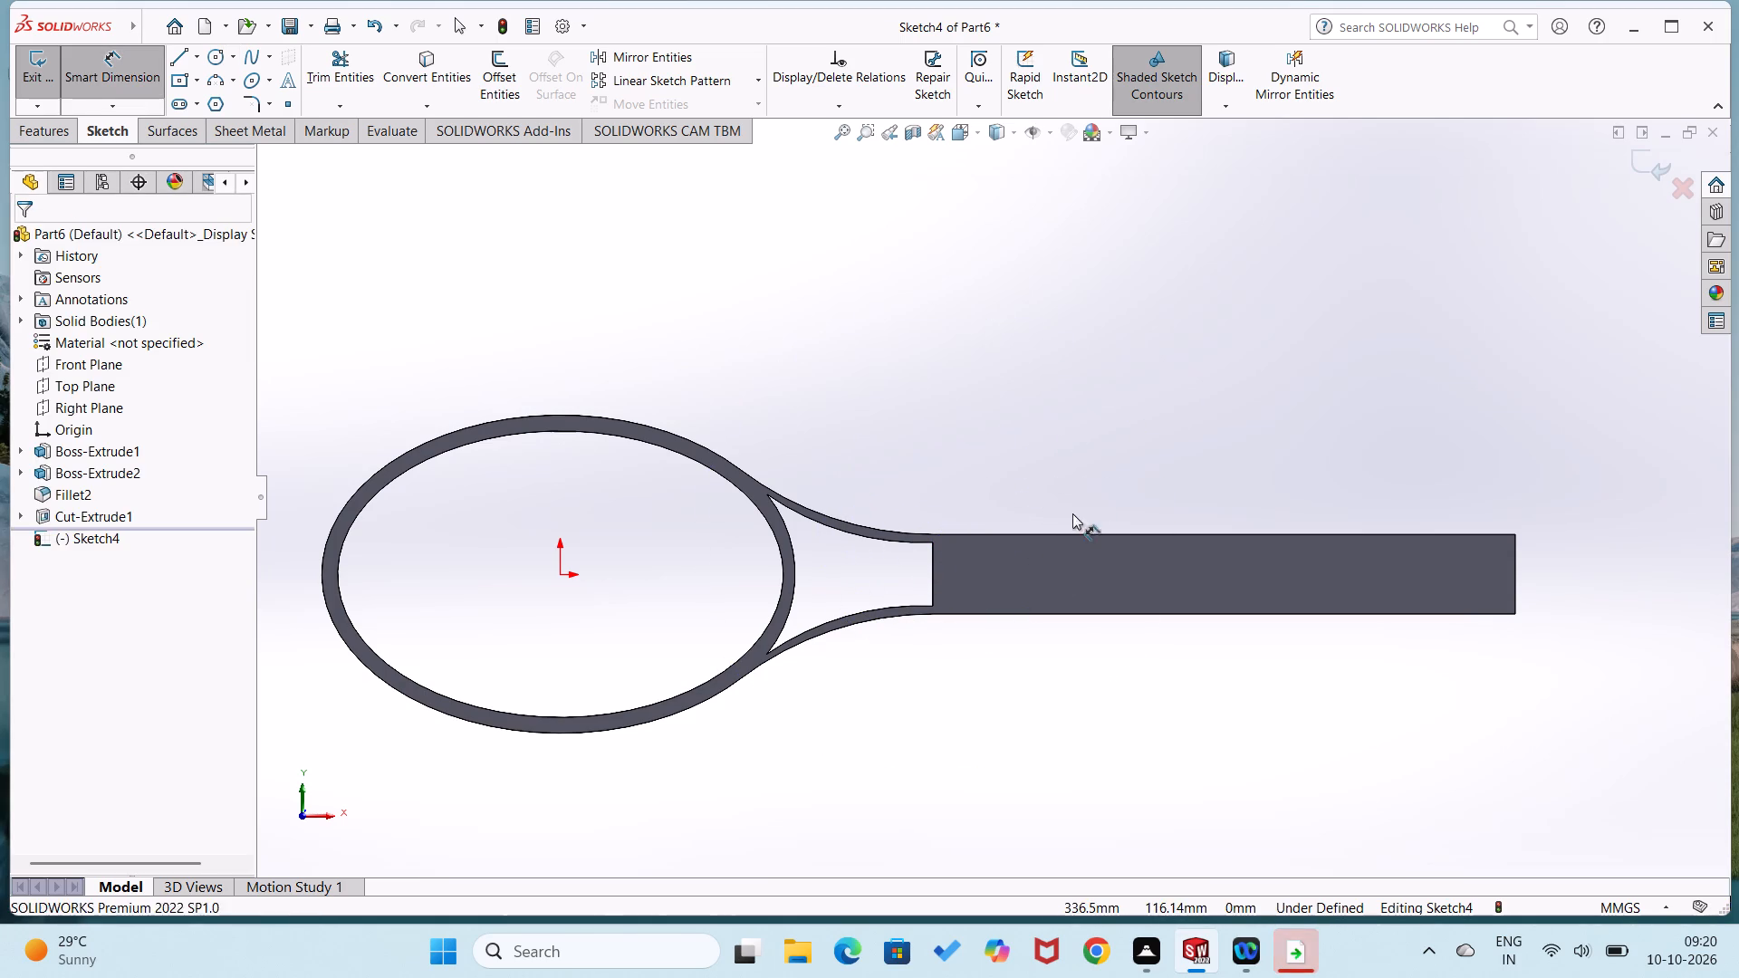
pyautogui.click(931, 543)
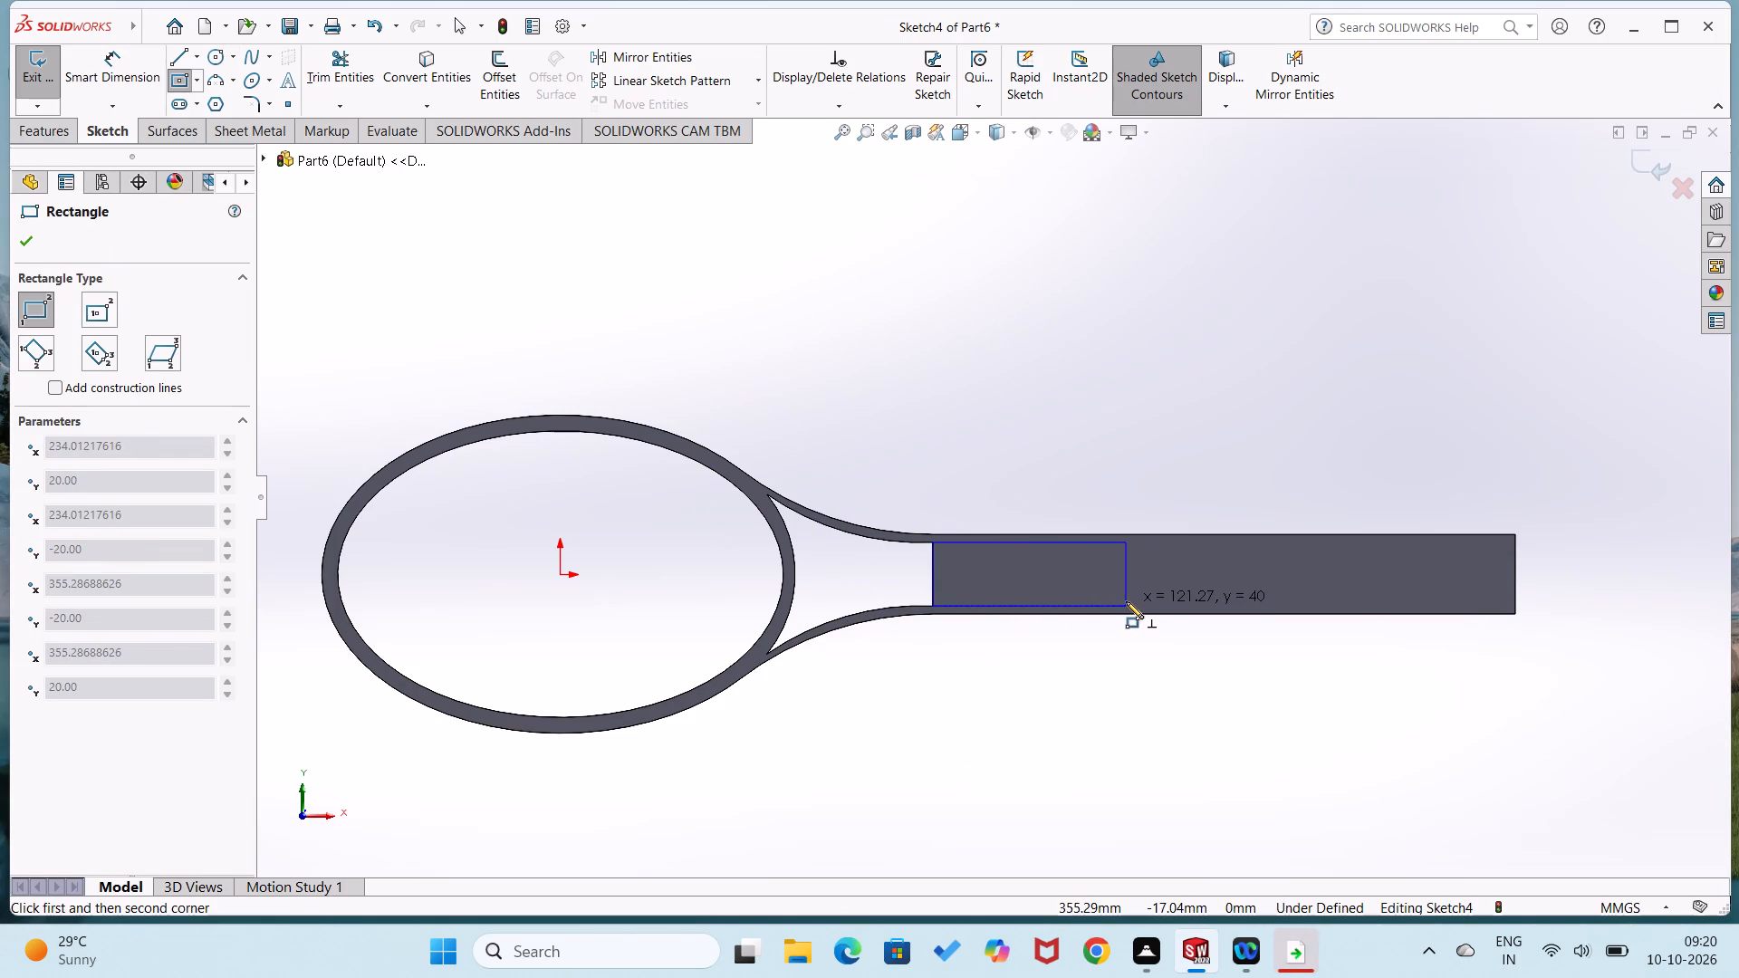
pyautogui.click(1196, 607)
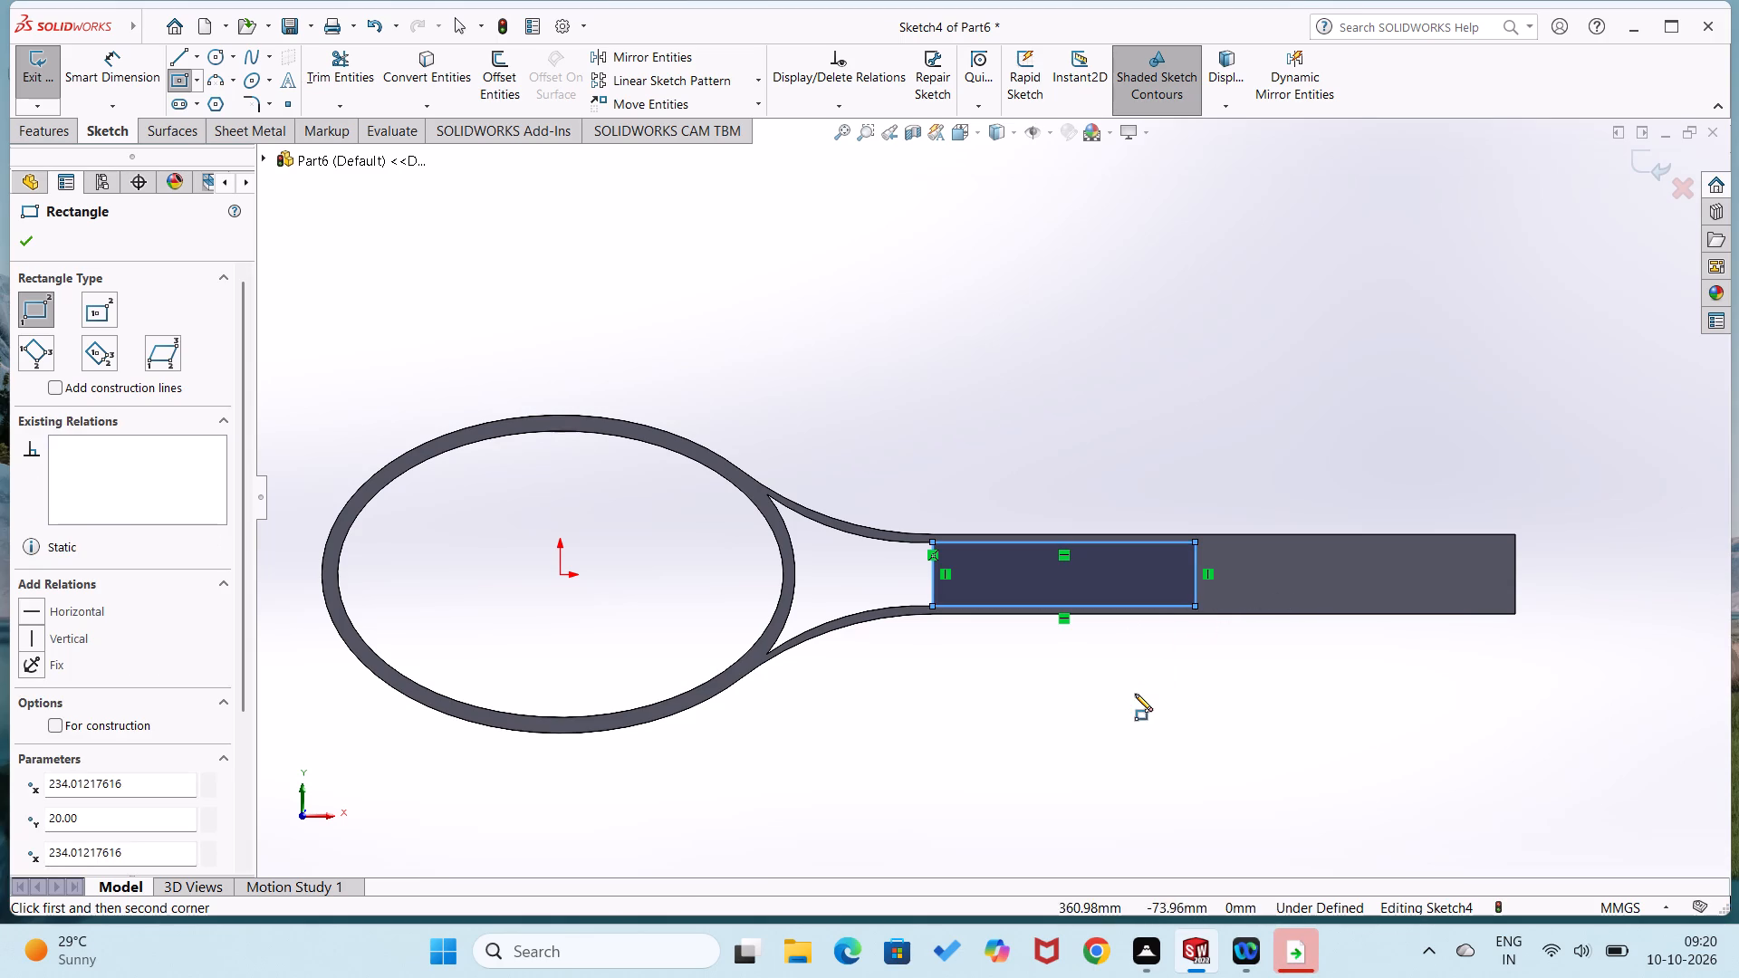
# Make the rectangle's lower corner at the neck end coincident with the neck opening's lower corner.
pyautogui.moveTo(1135, 694); pyautogui.dragTo(1160, 564, button='right')
pyautogui.scroll(-5, 1142, 562)
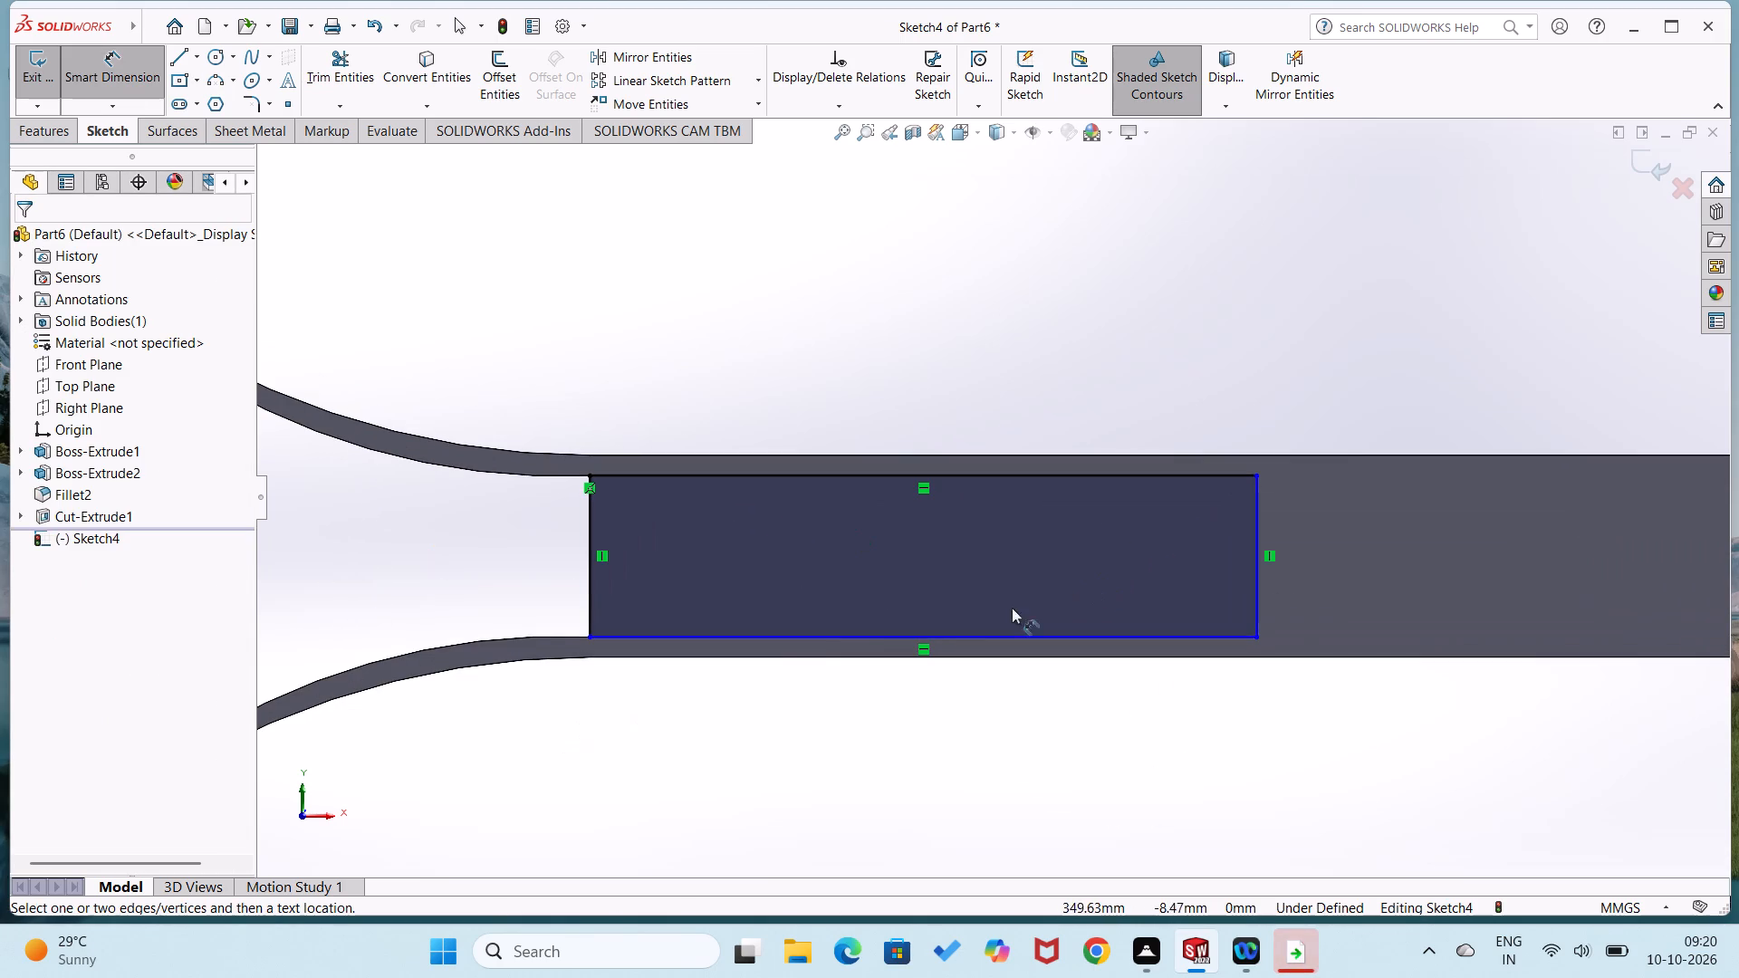
pyautogui.scroll(-6, 636, 657)
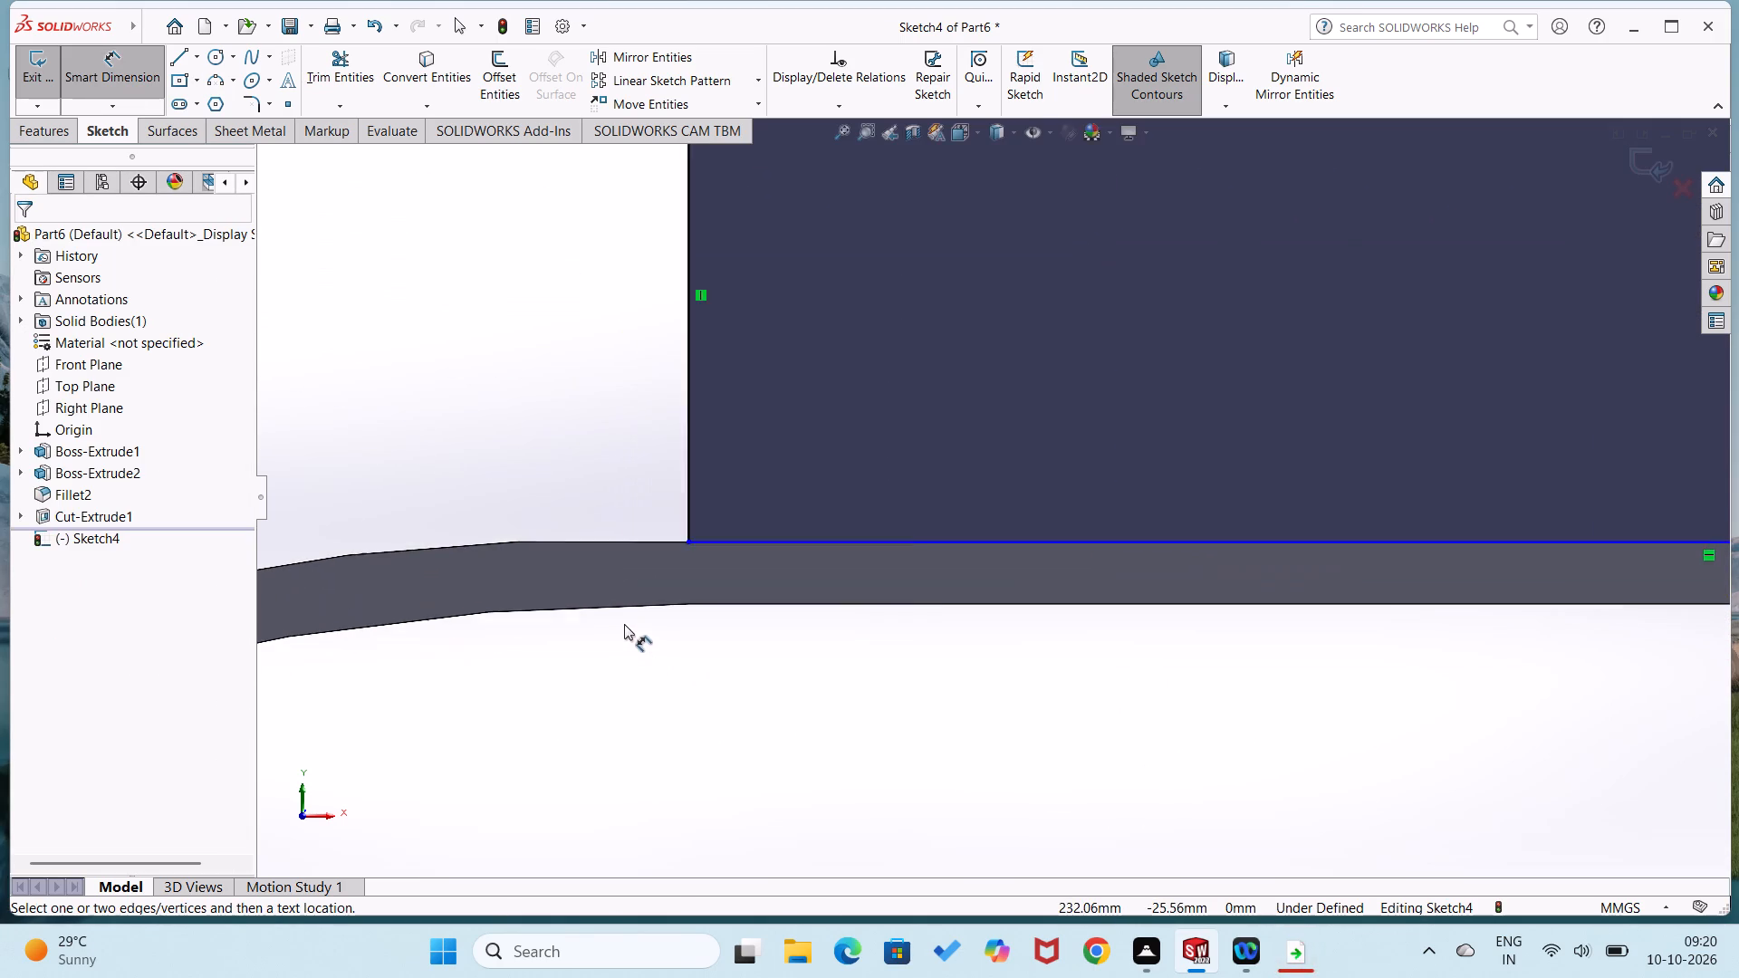
pyautogui.scroll(-1, 624, 624)
pyautogui.press('Escape')
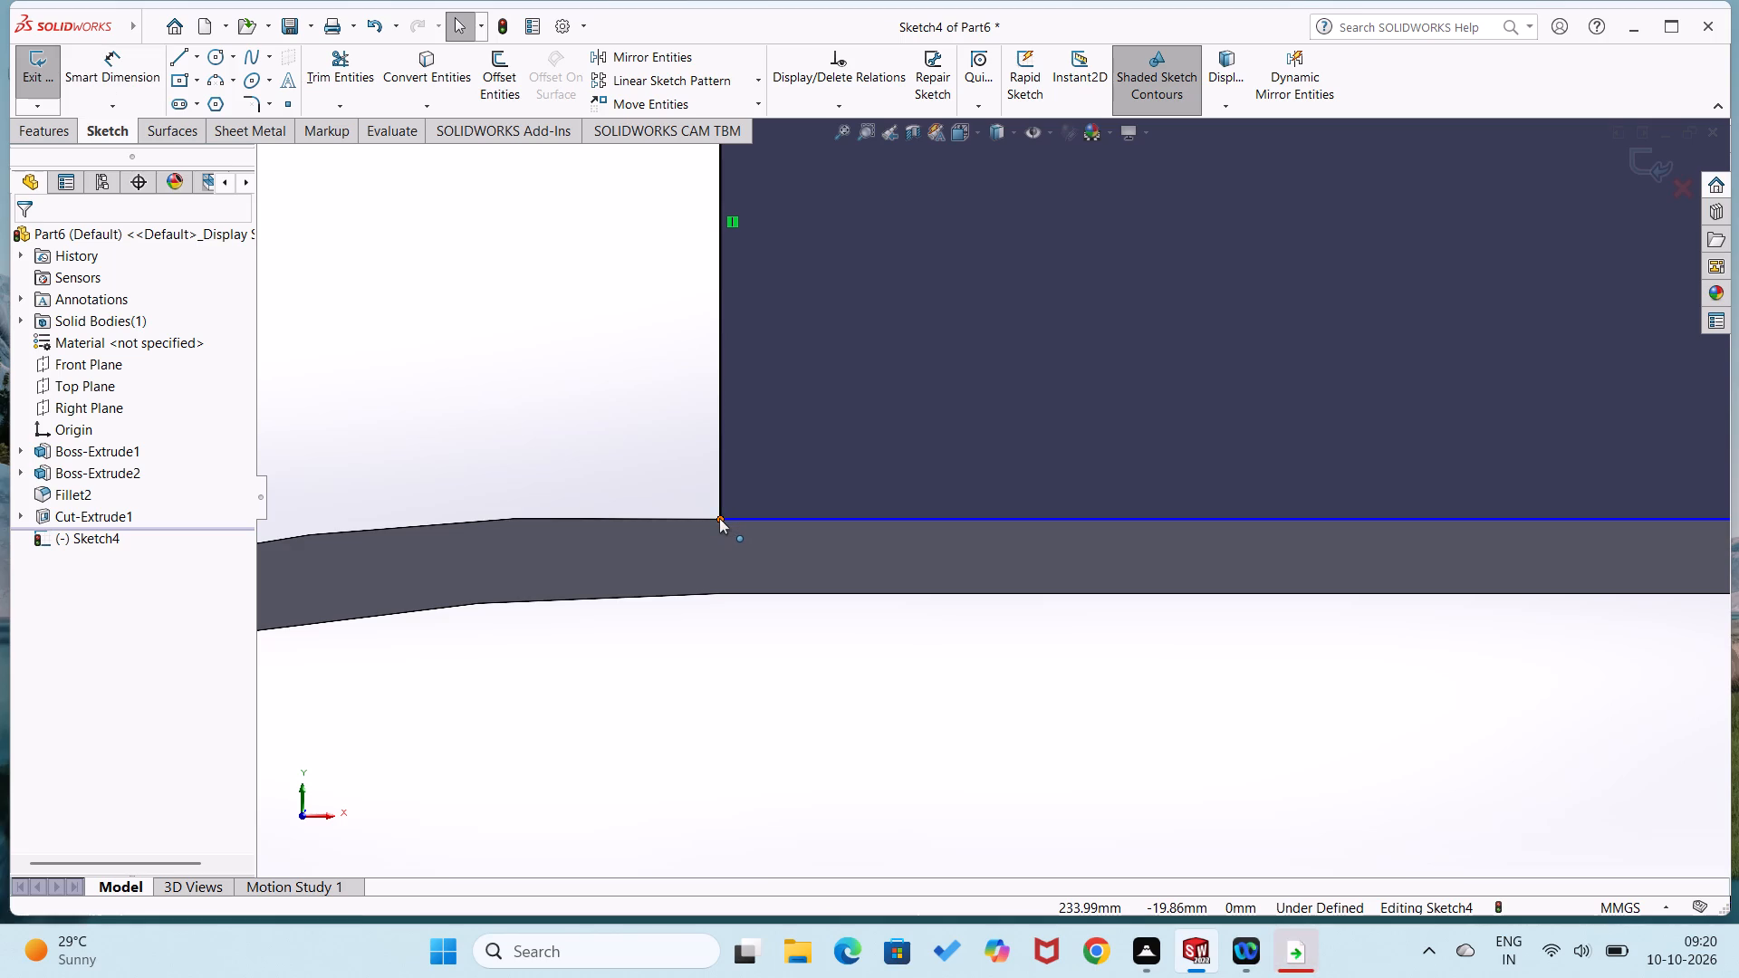
pyautogui.moveTo(719, 520); pyautogui.dragTo(730, 521)
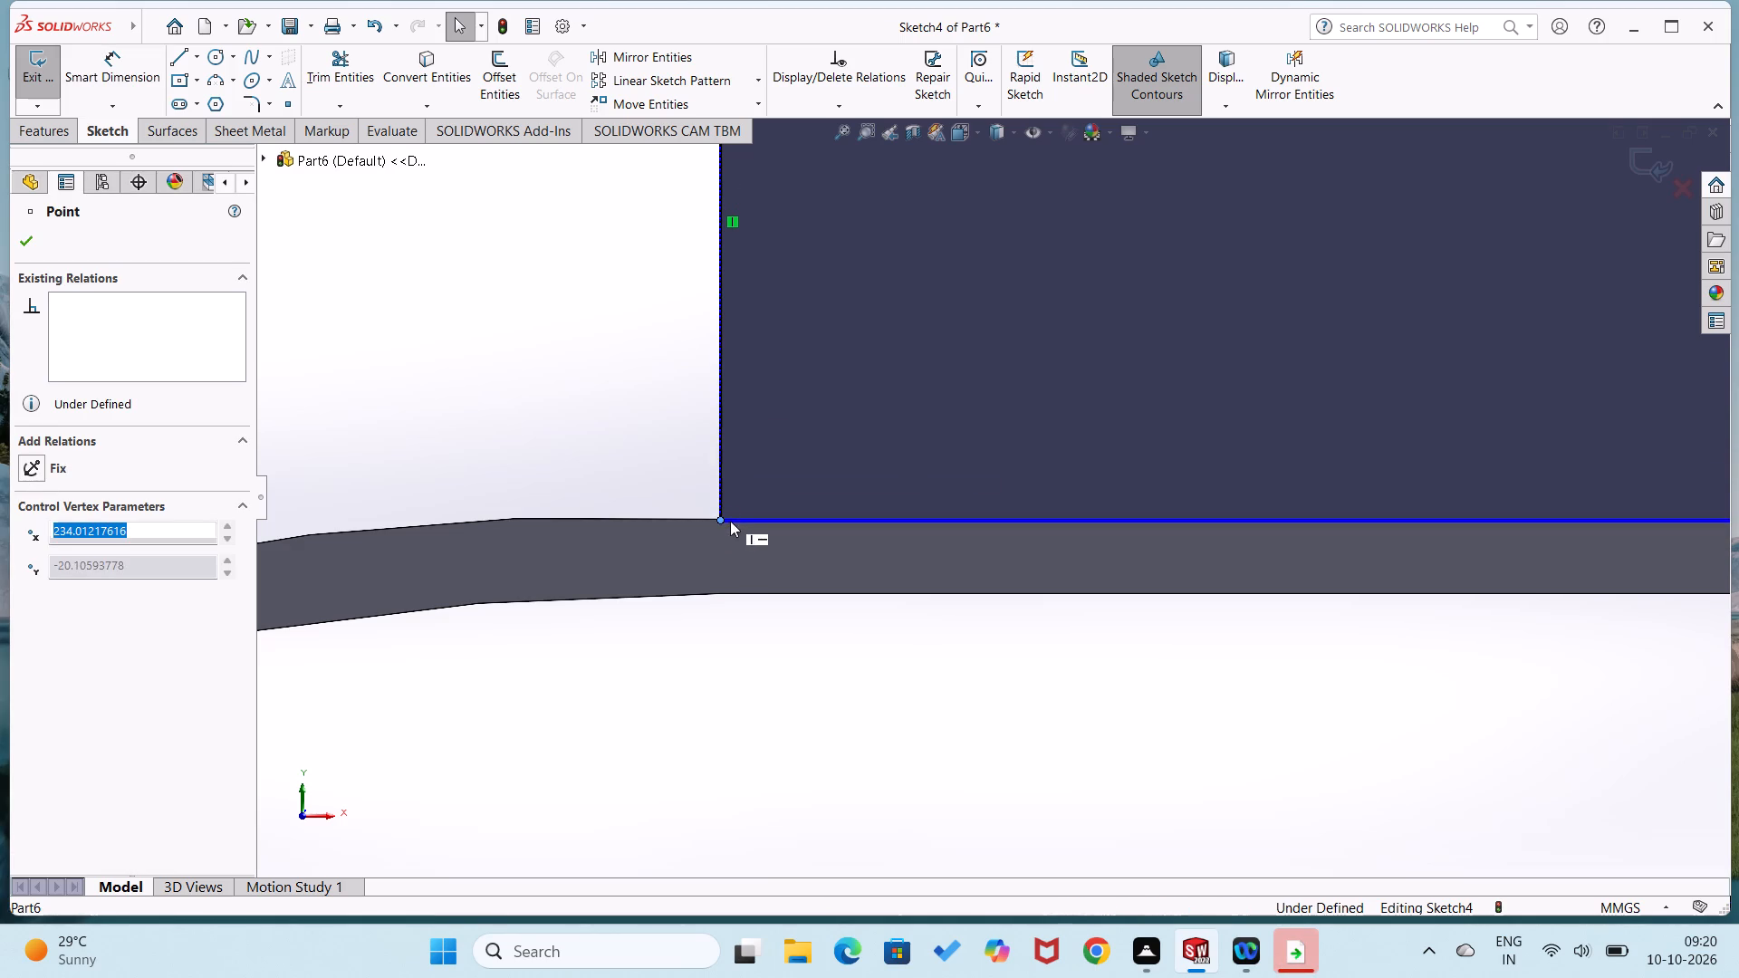
pyautogui.click(730, 521)
pyautogui.press('Escape')
pyautogui.moveTo(718, 516); pyautogui.dragTo(719, 516)
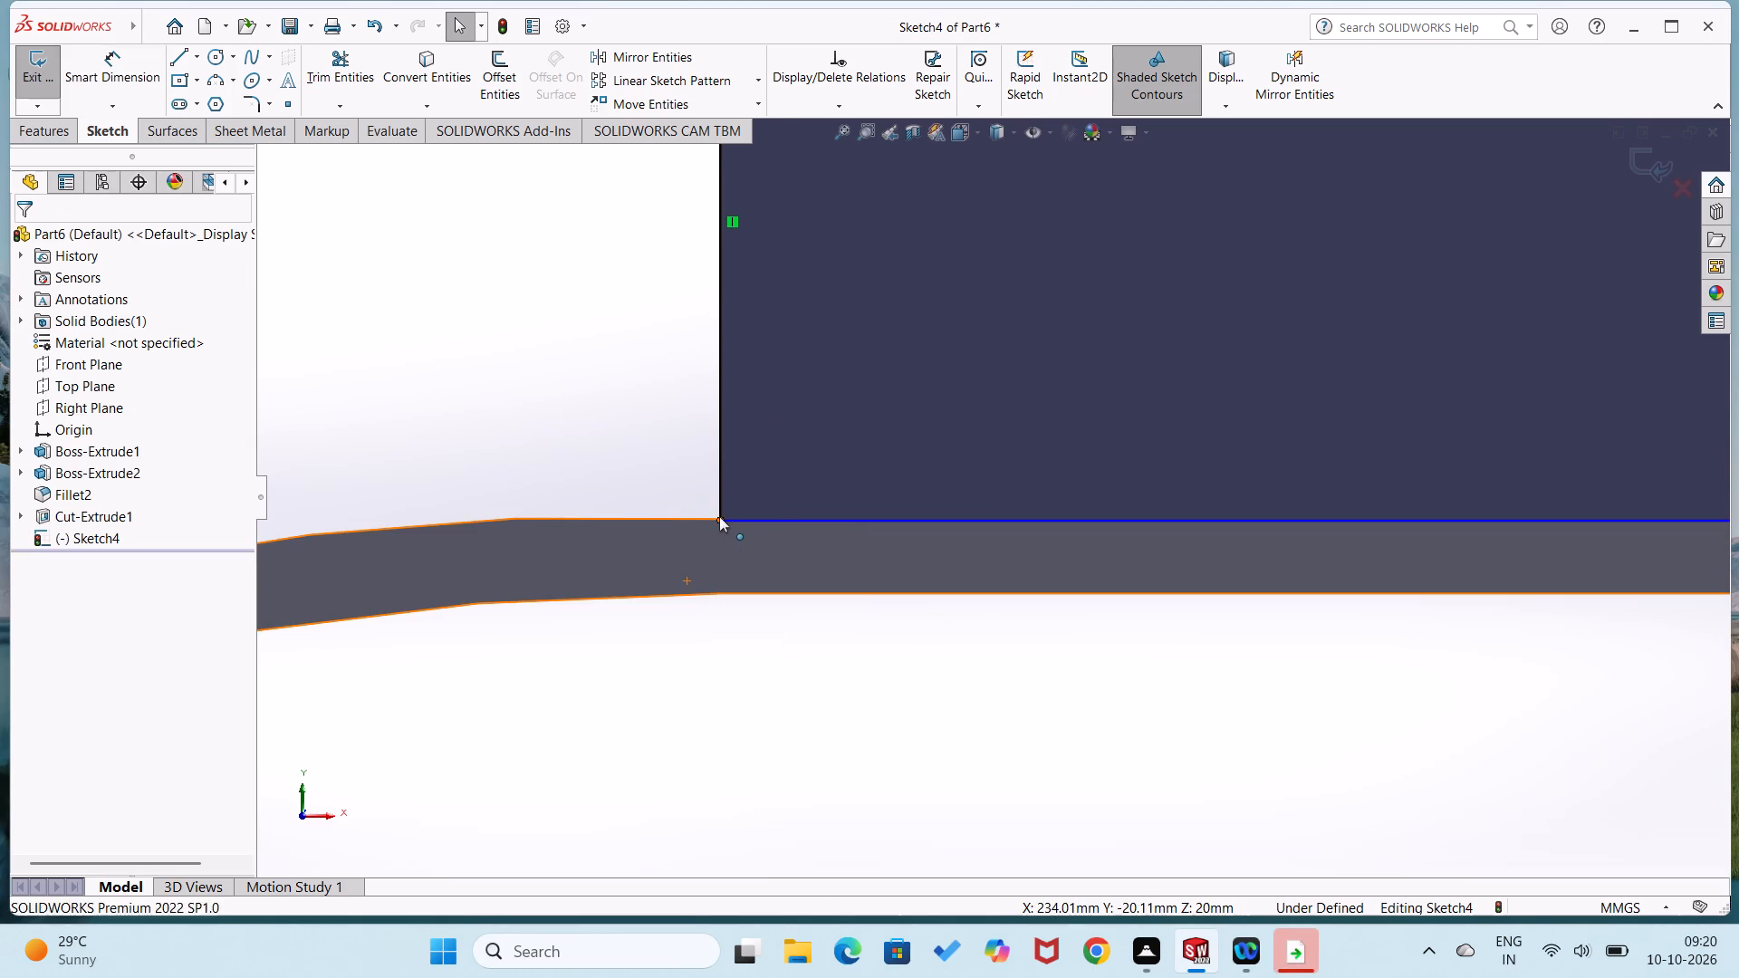
pyautogui.moveTo(719, 516); pyautogui.dragTo(736, 514)
pyautogui.click(687, 682)
pyautogui.scroll(5, 745, 681)
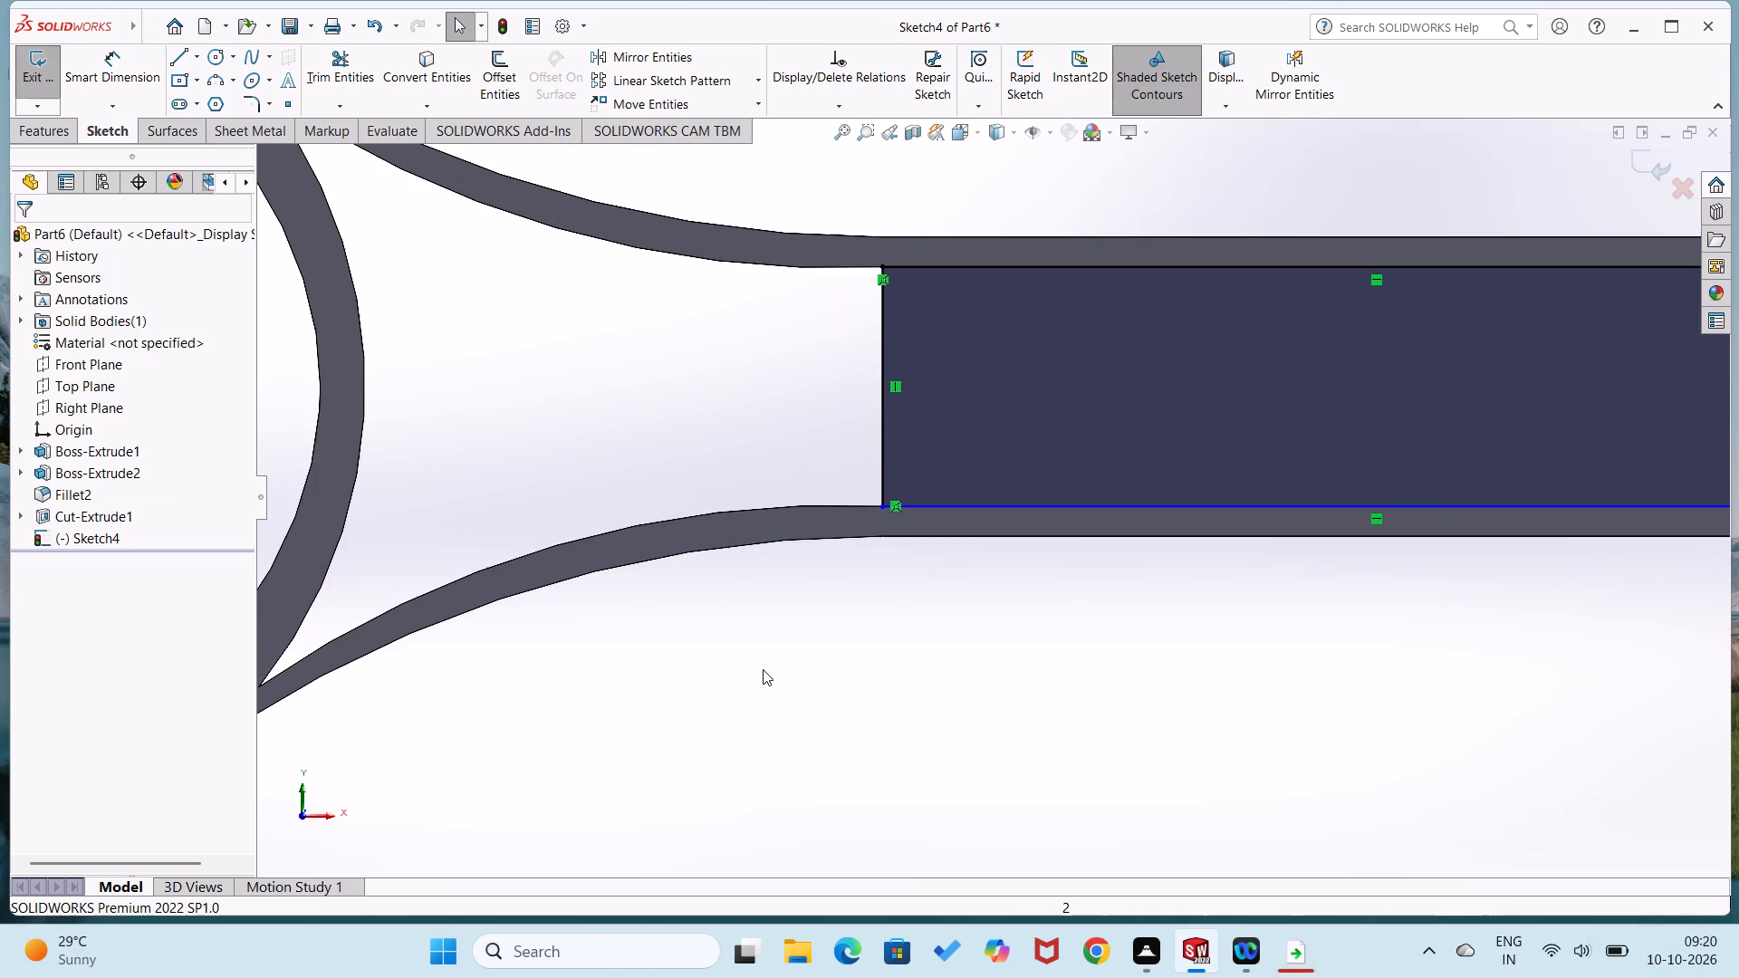
# Dimension the rectangle's length along the handle as 150 mm.
pyautogui.moveTo(928, 753); pyautogui.dragTo(966, 583, button='right')
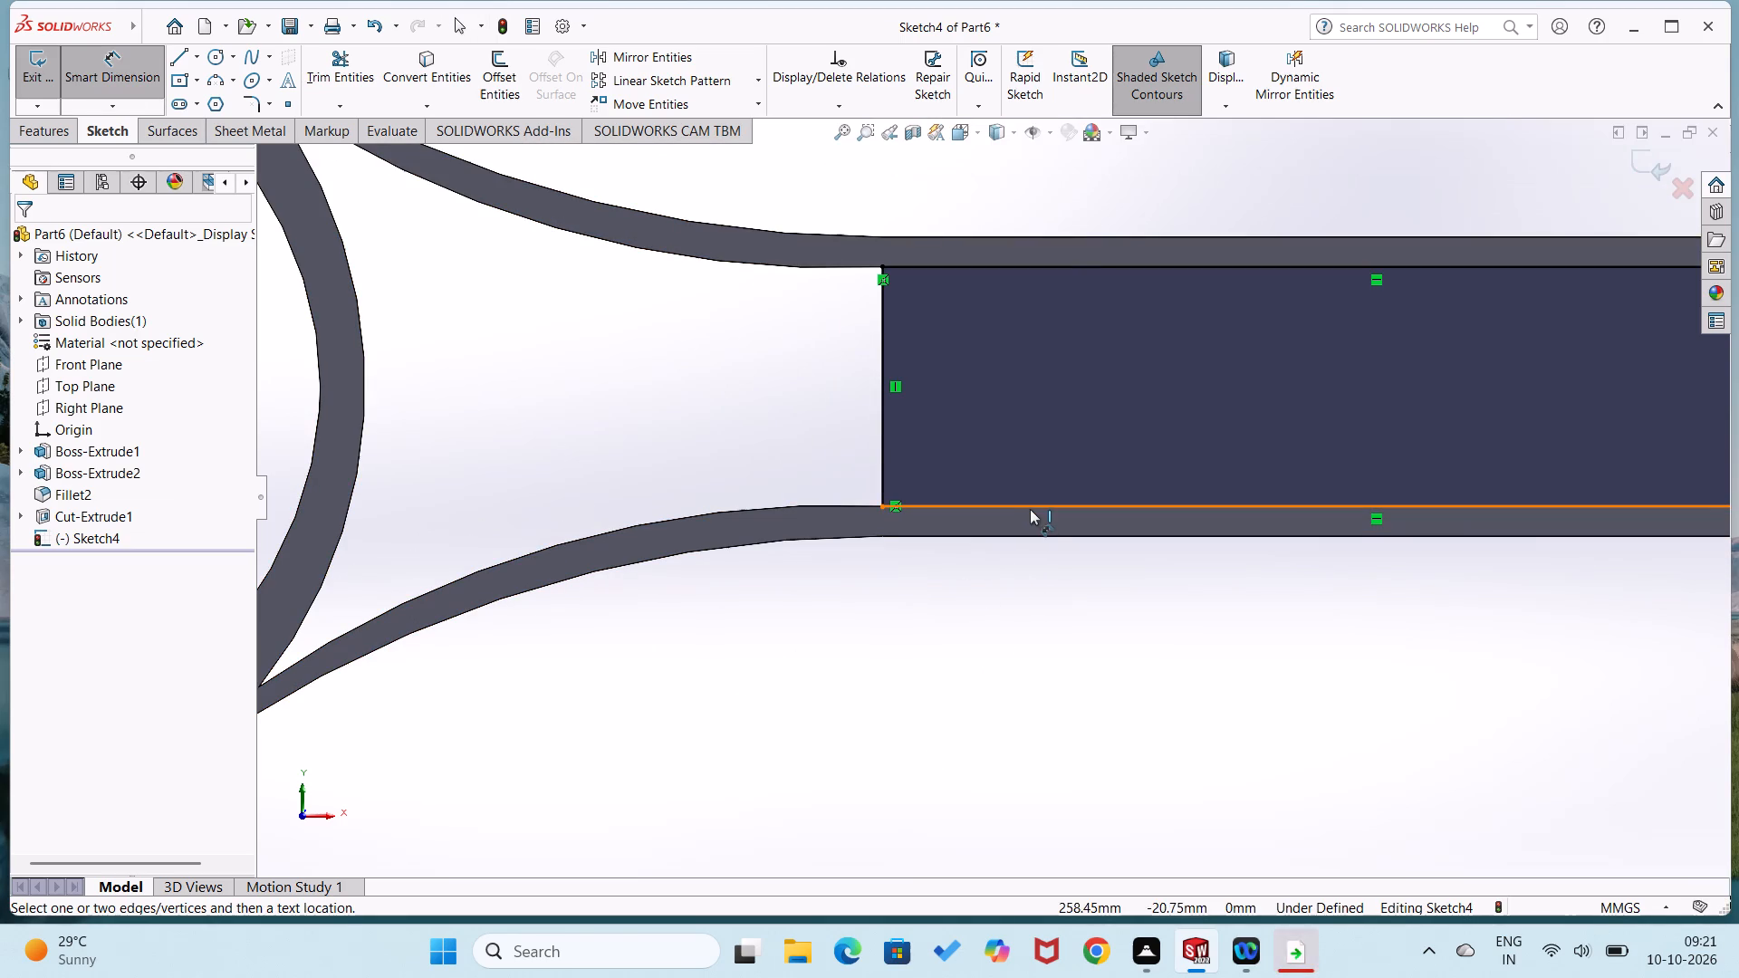
pyautogui.moveTo(1030, 509); pyautogui.dragTo(1036, 528)
pyautogui.click(1024, 610)
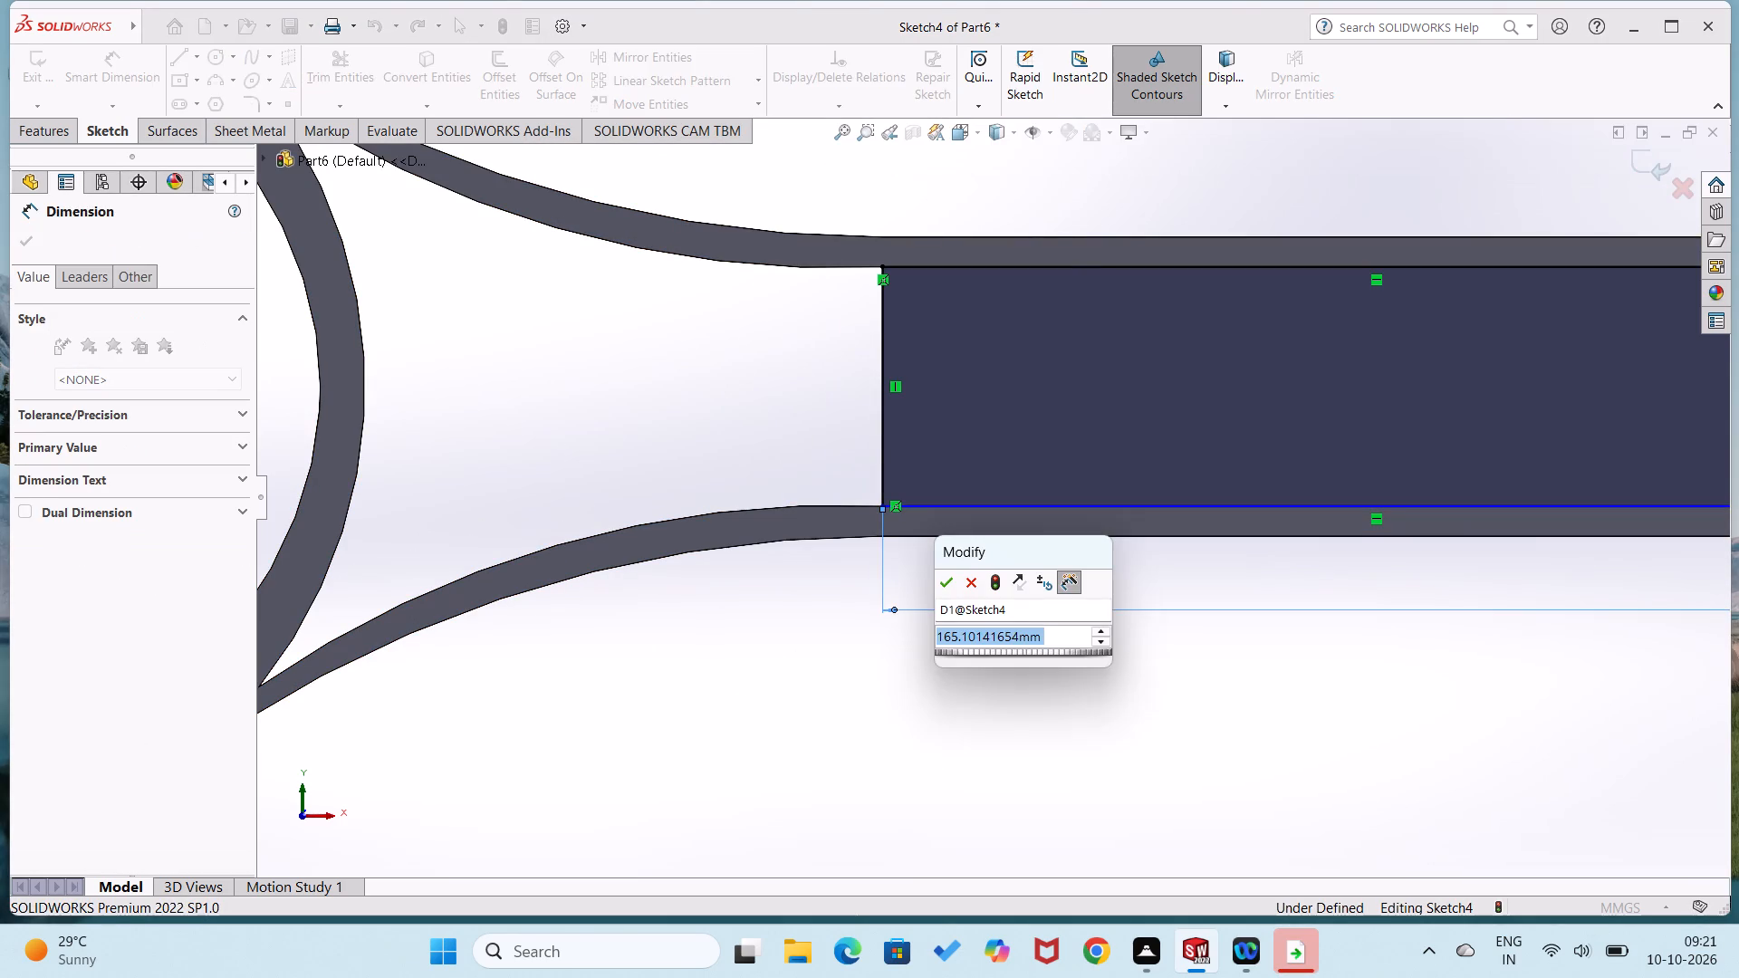
pyautogui.write('150')
pyautogui.press('Return')
pyautogui.click(1217, 766)
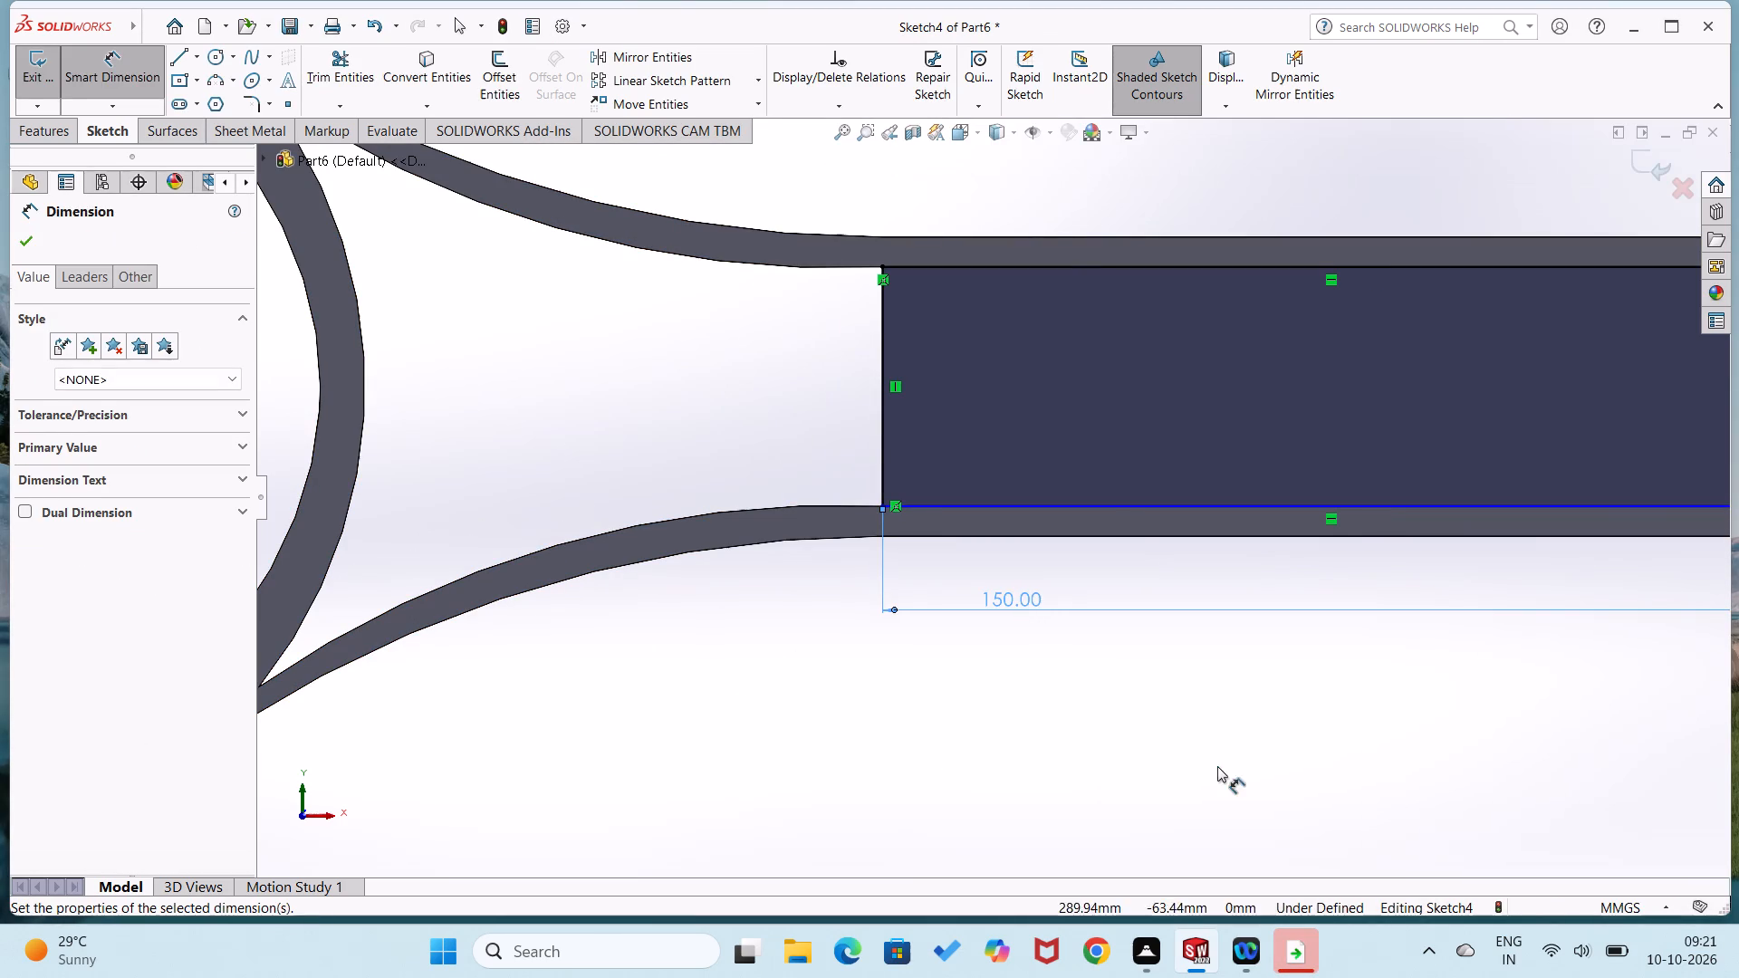
# Dimension the rectangle's end side farthest from the neck, keeping the drawn 40 mm value.
pyautogui.scroll(3, 1306, 696)
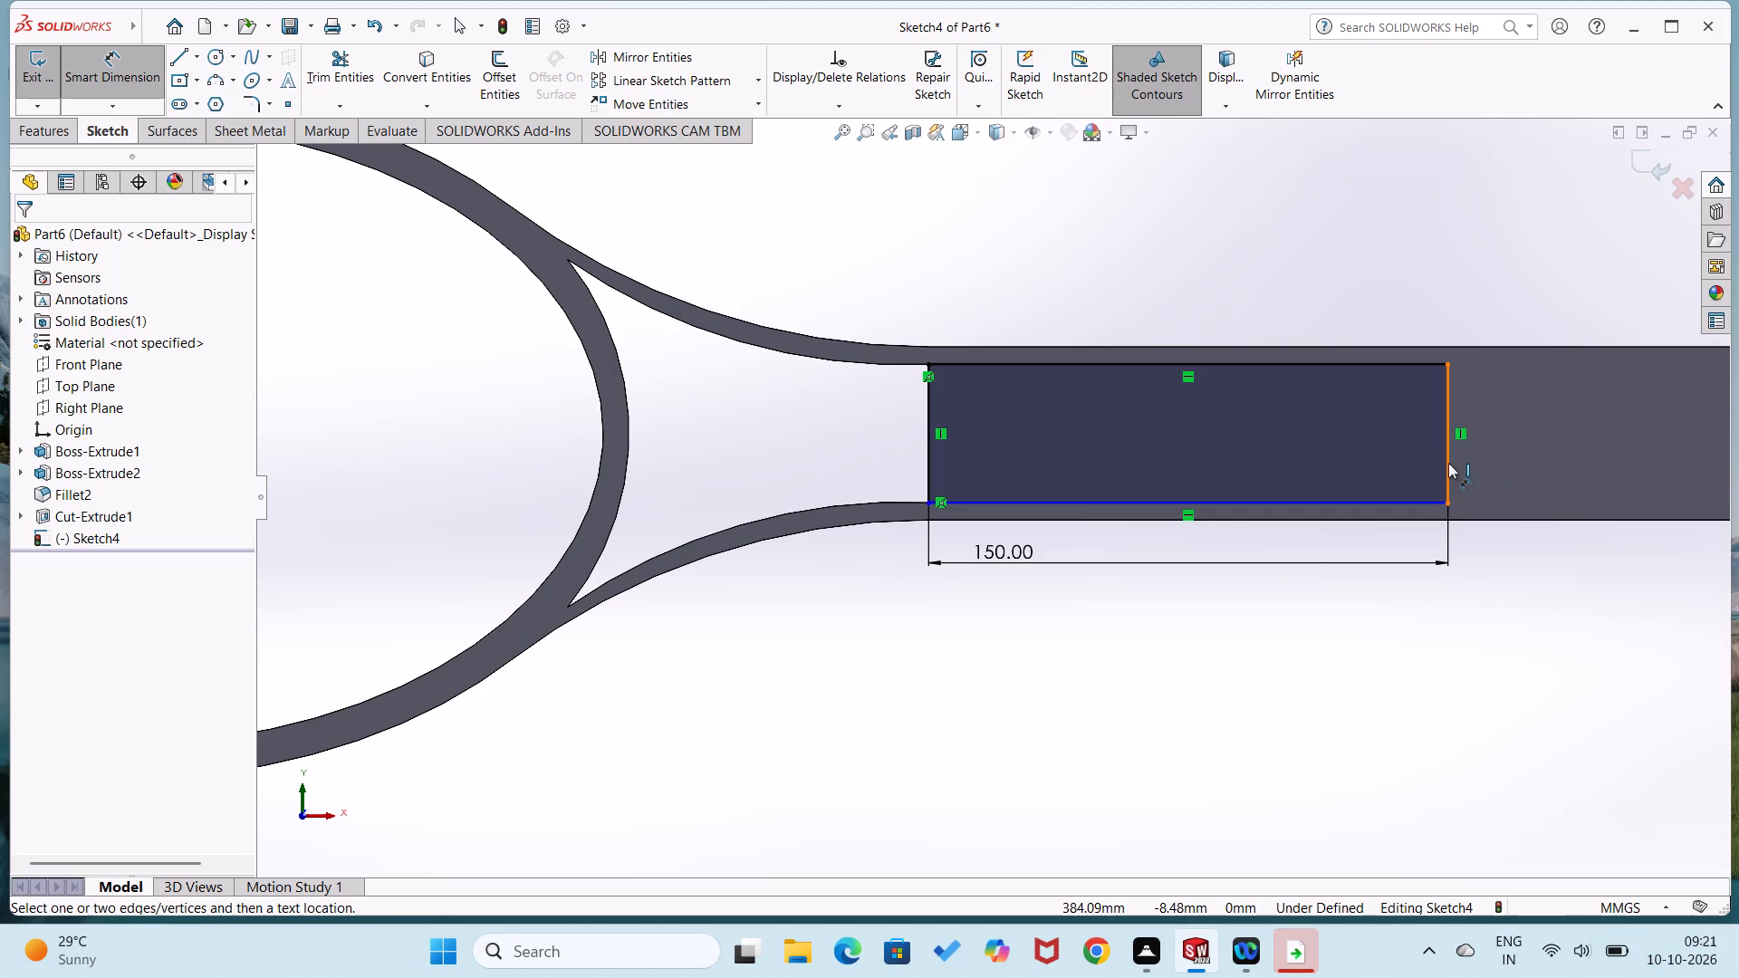
pyautogui.click(1448, 463)
pyautogui.click(1483, 455)
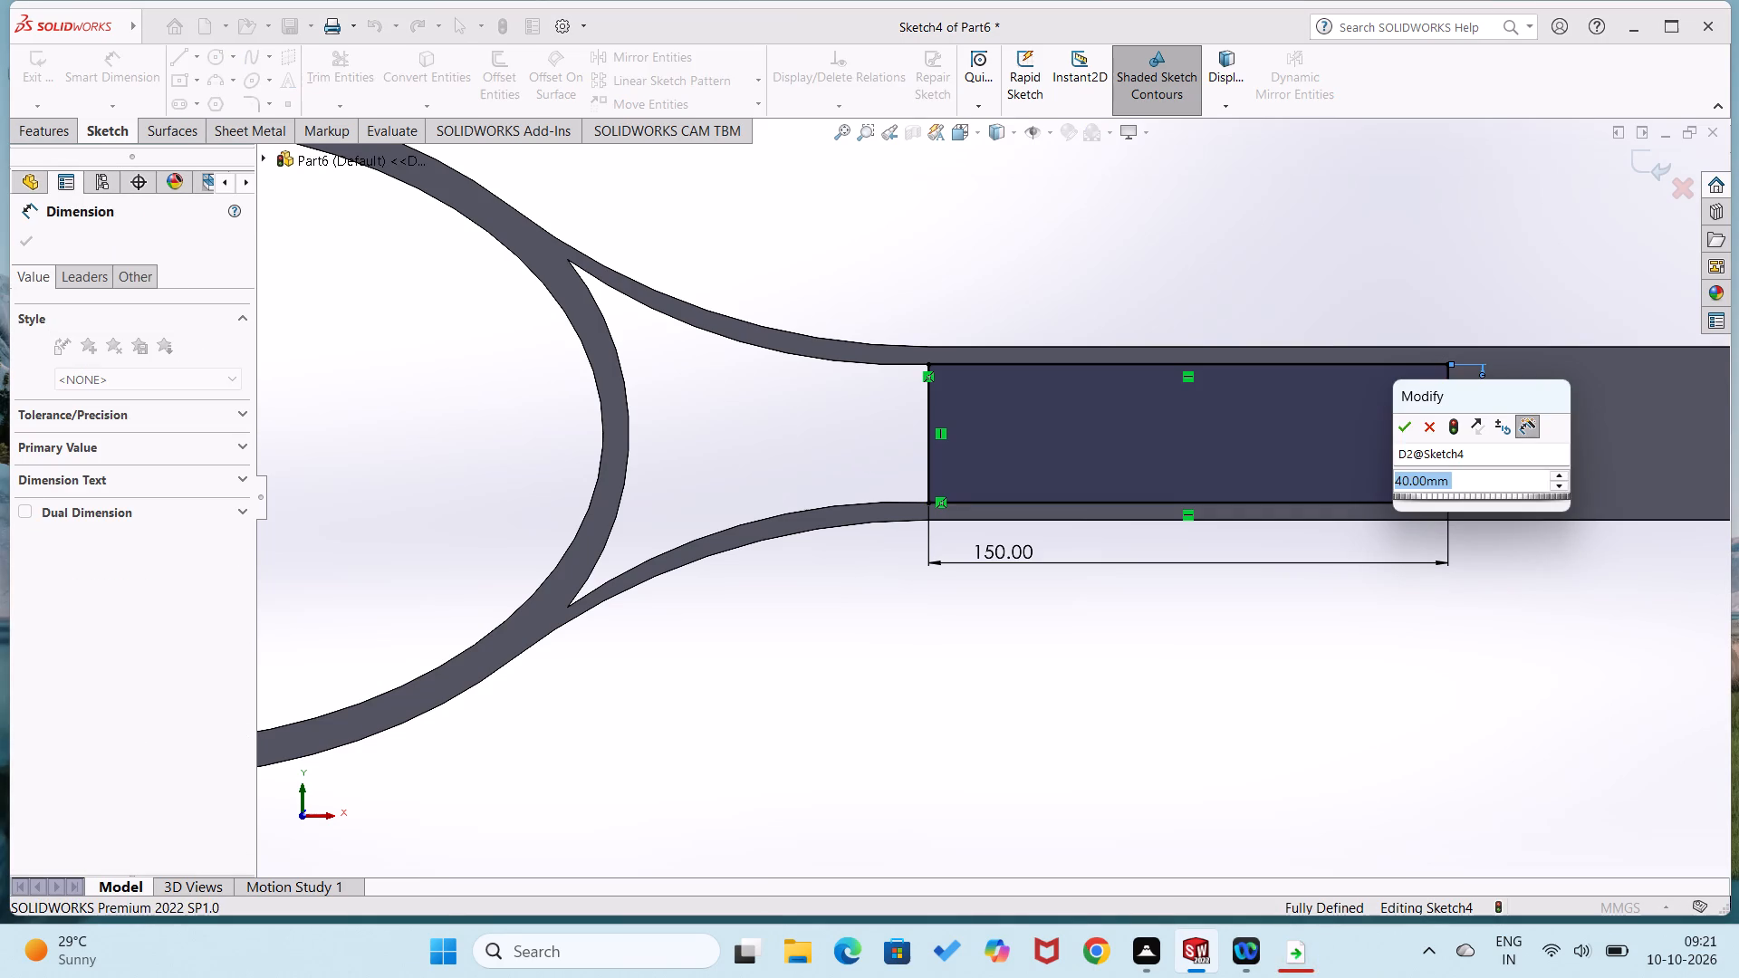
pyautogui.click(1401, 430)
pyautogui.click(1276, 683)
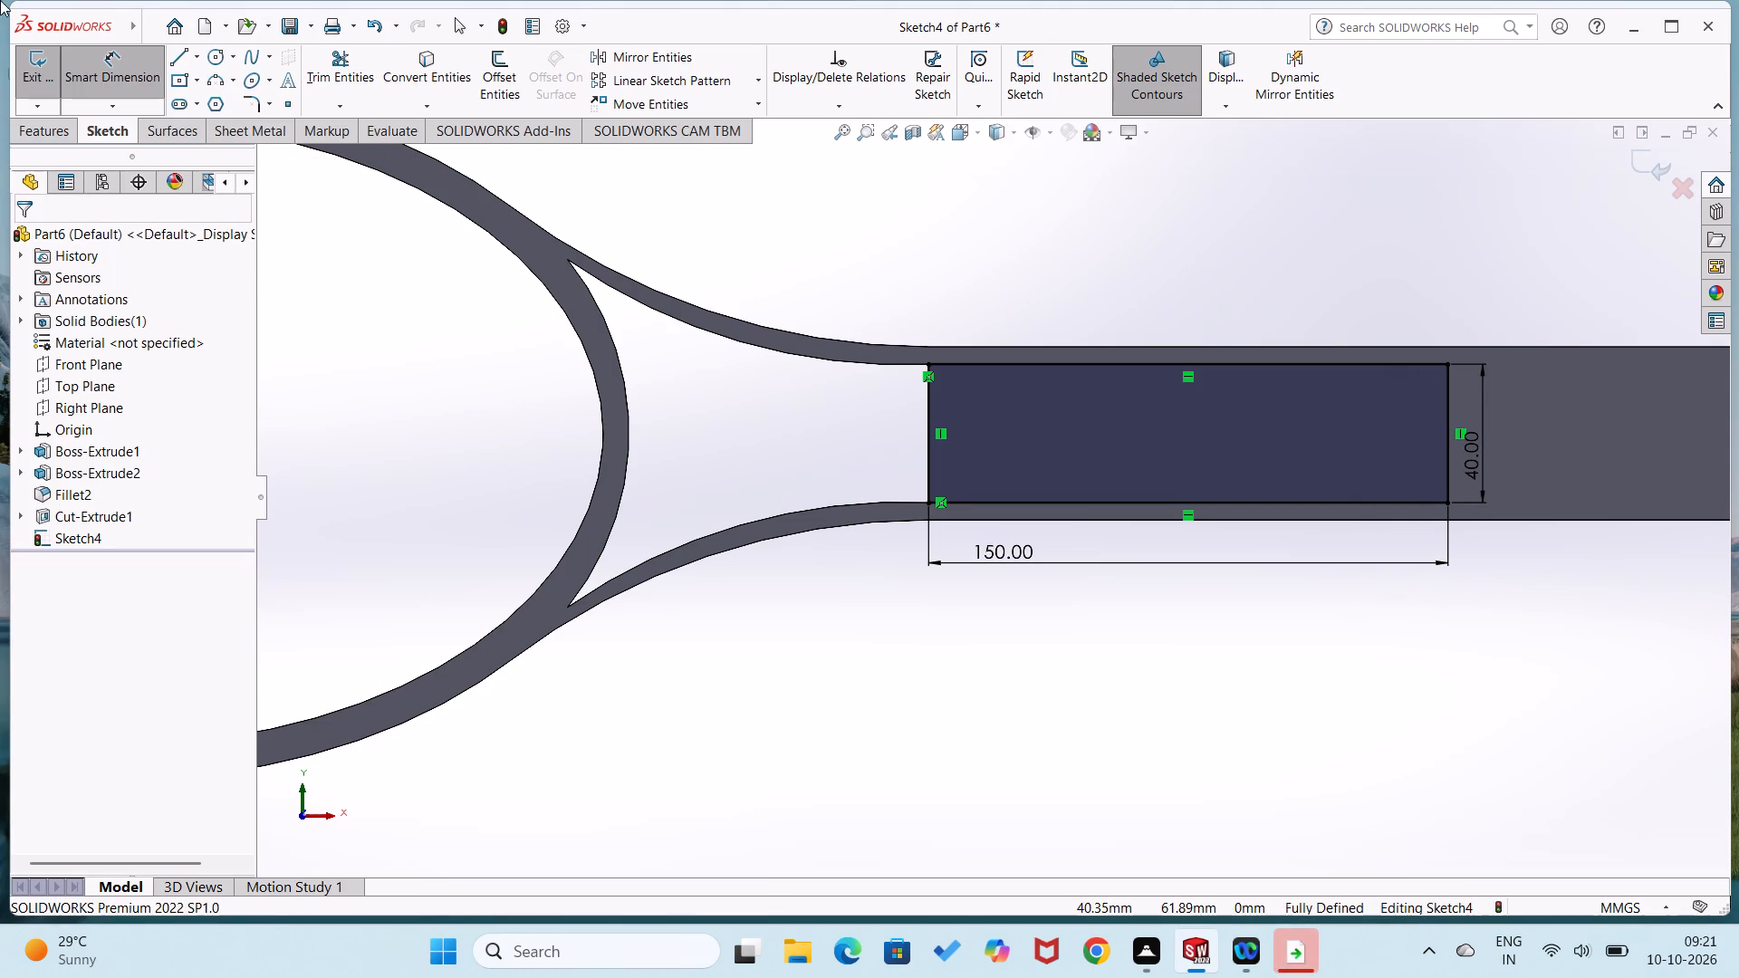
# Cut-extrude the handle rectangle with a blind depth of 3 mm.
pyautogui.click(55, 133)
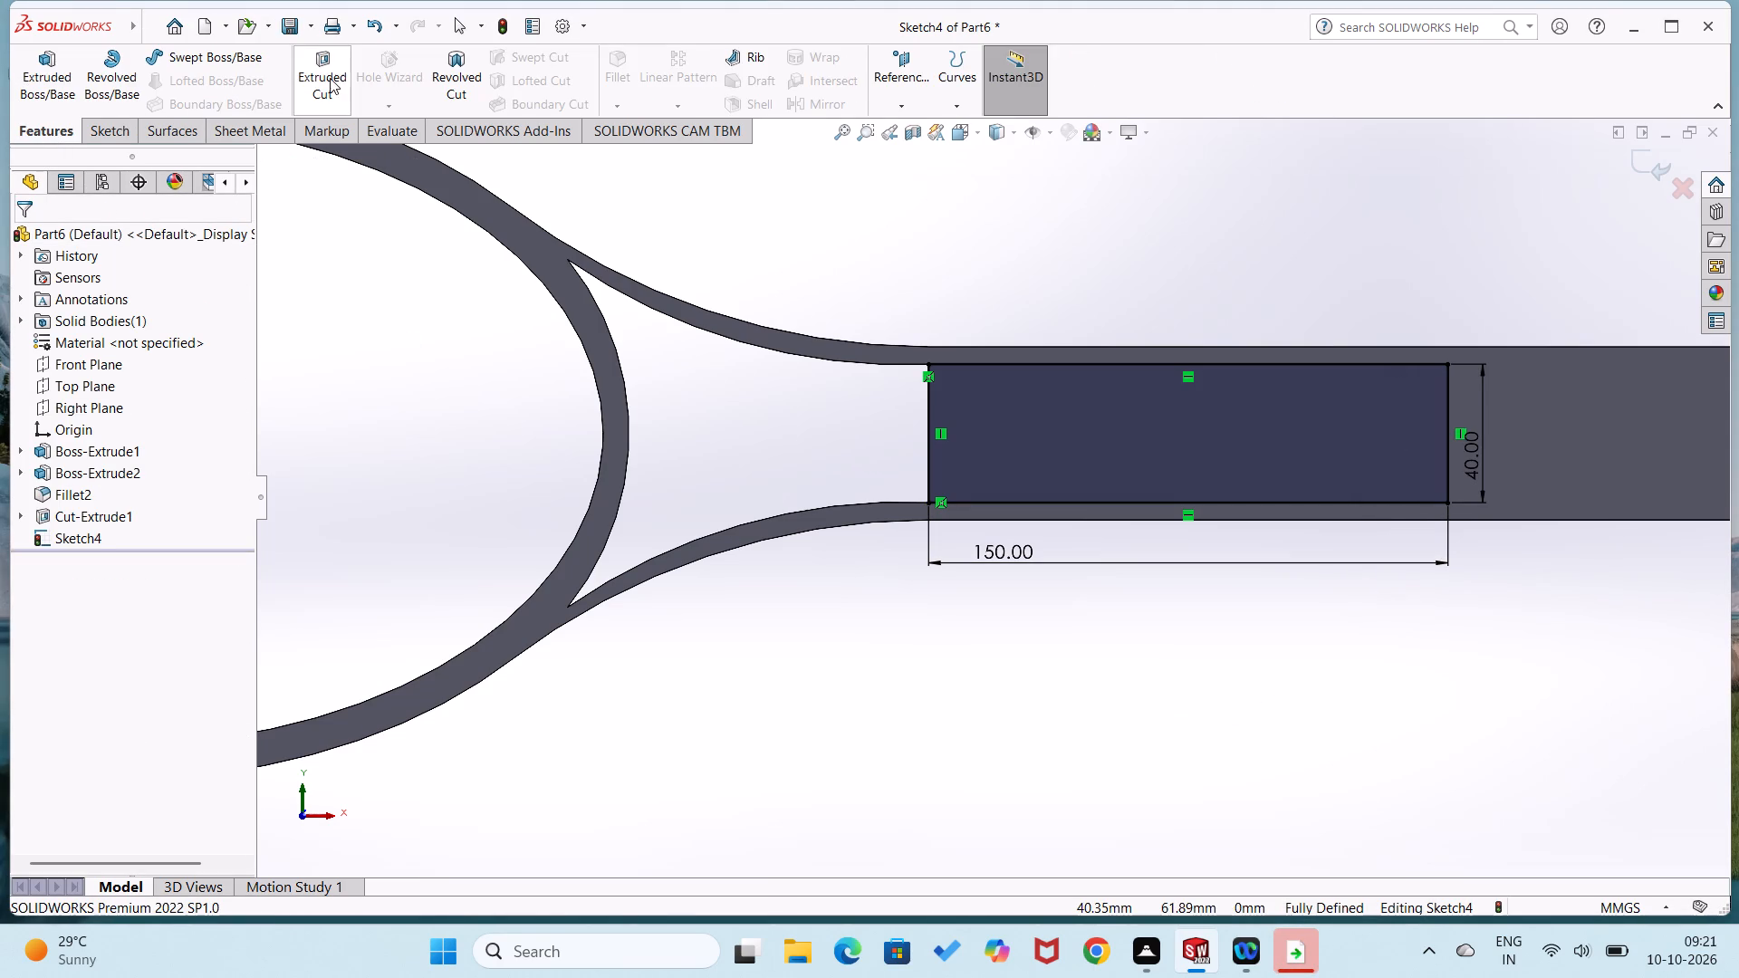
pyautogui.click(330, 78)
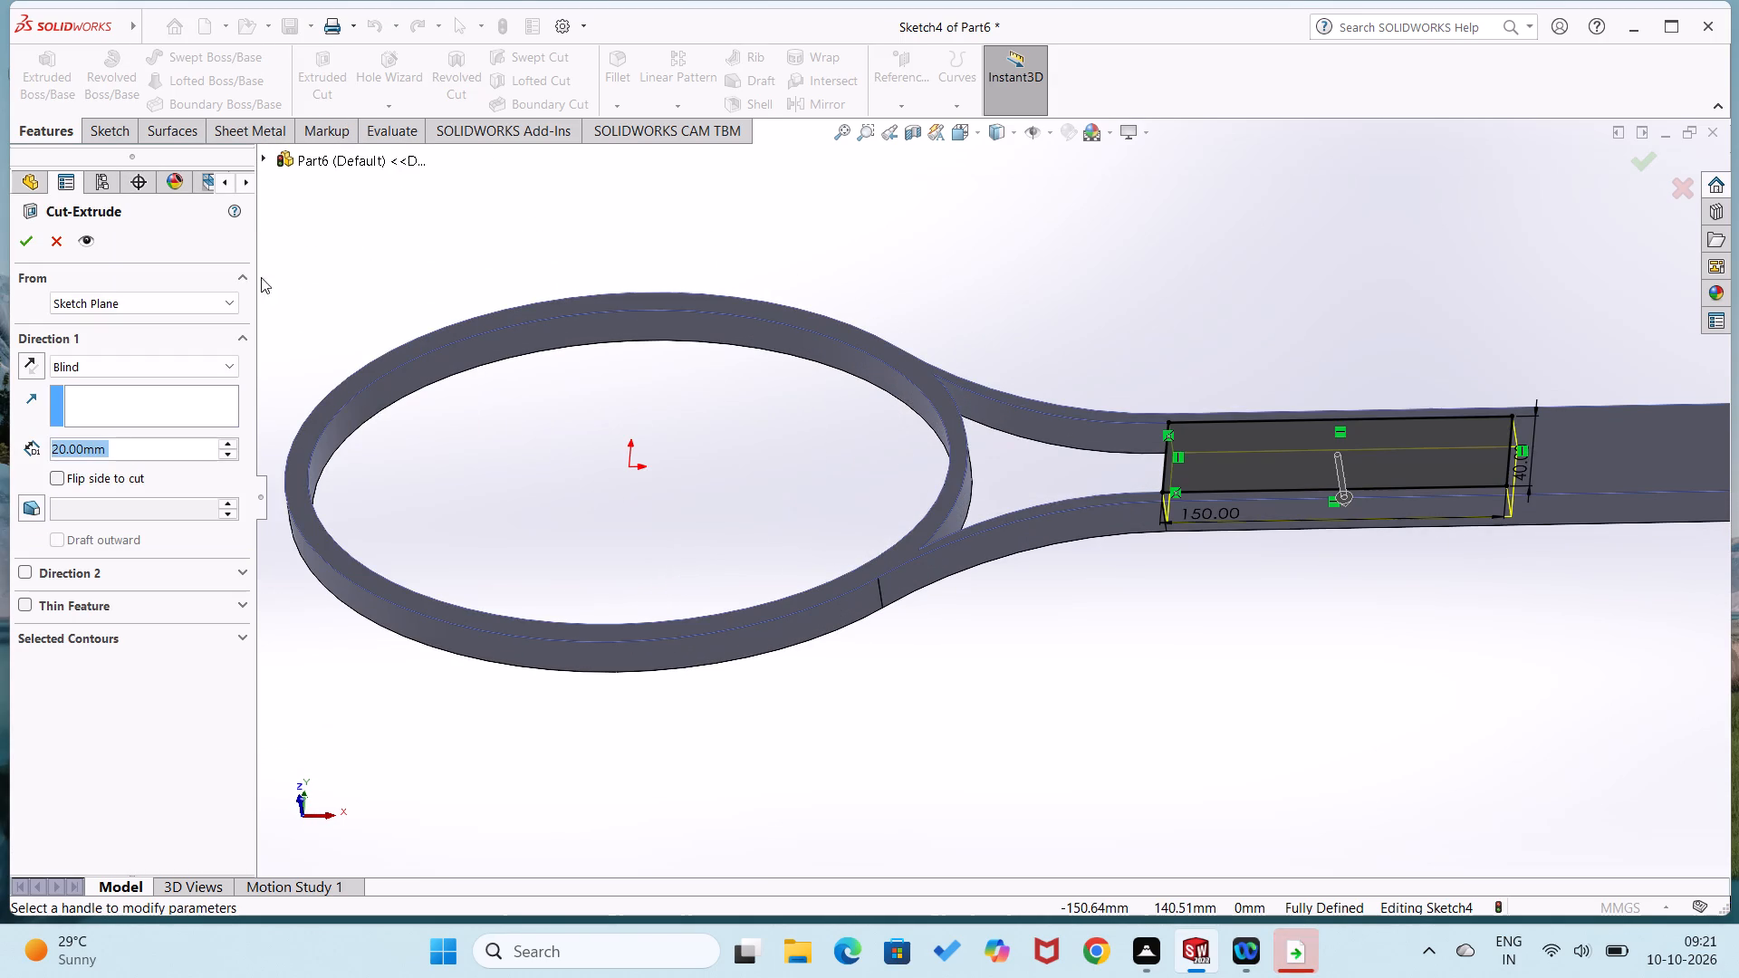
pyautogui.press('3')
pyautogui.press('Return')
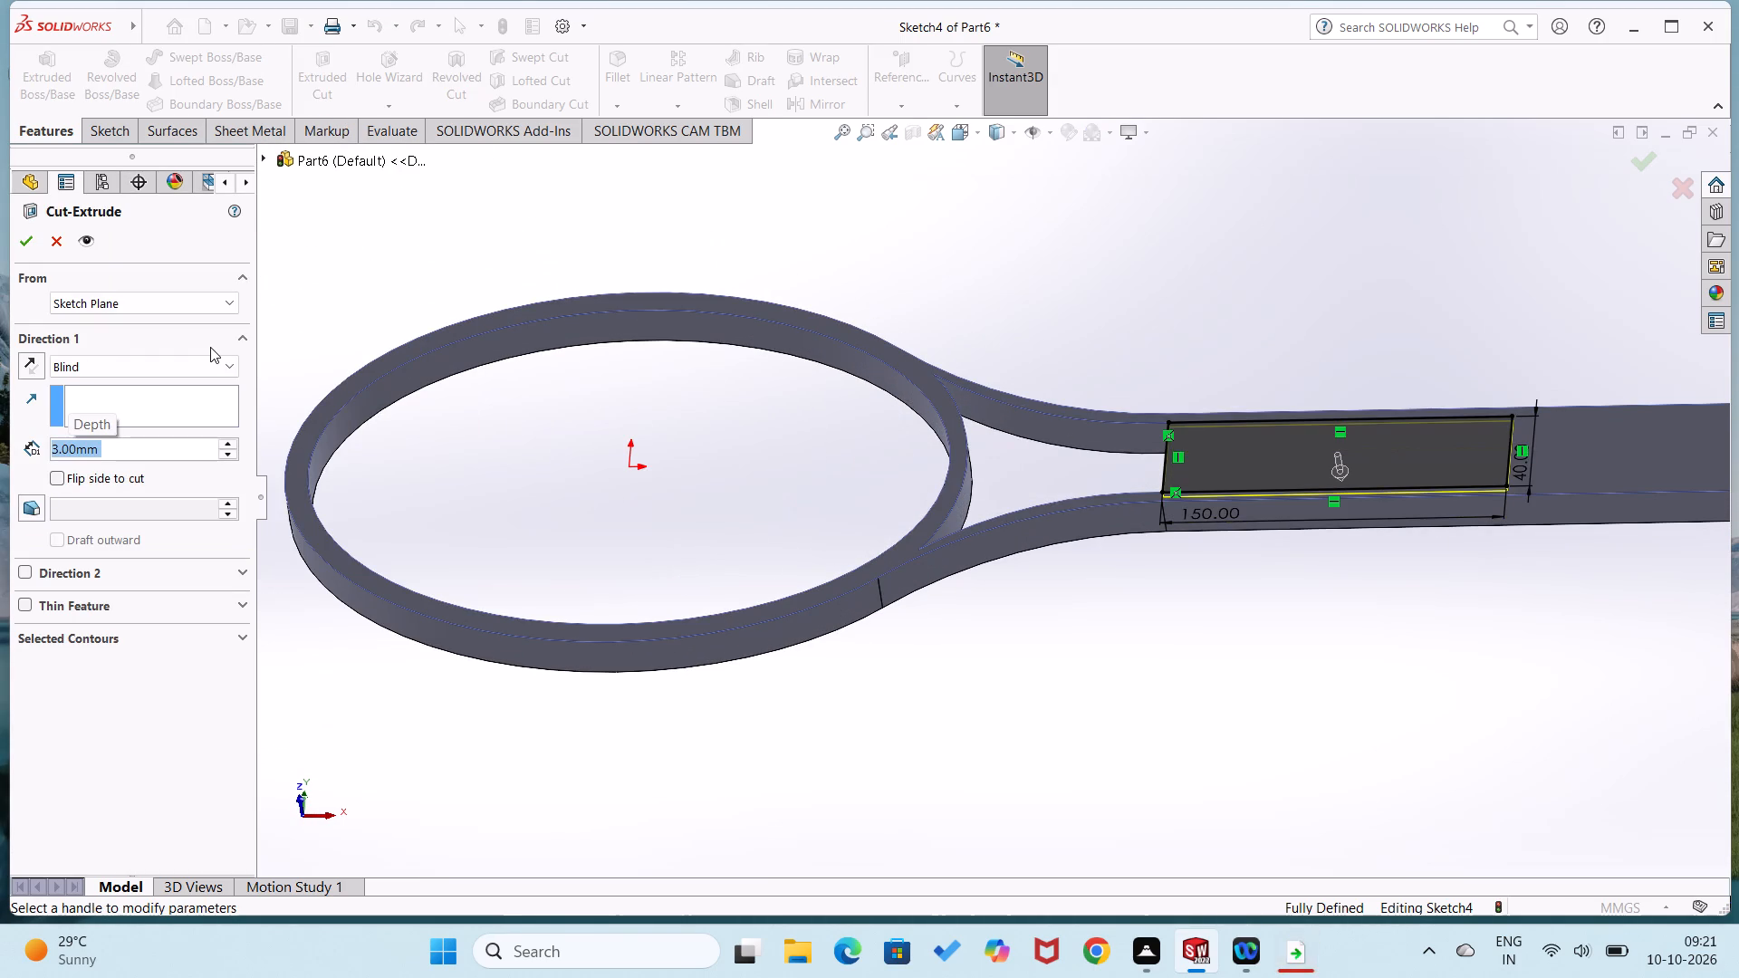
pyautogui.click(28, 244)
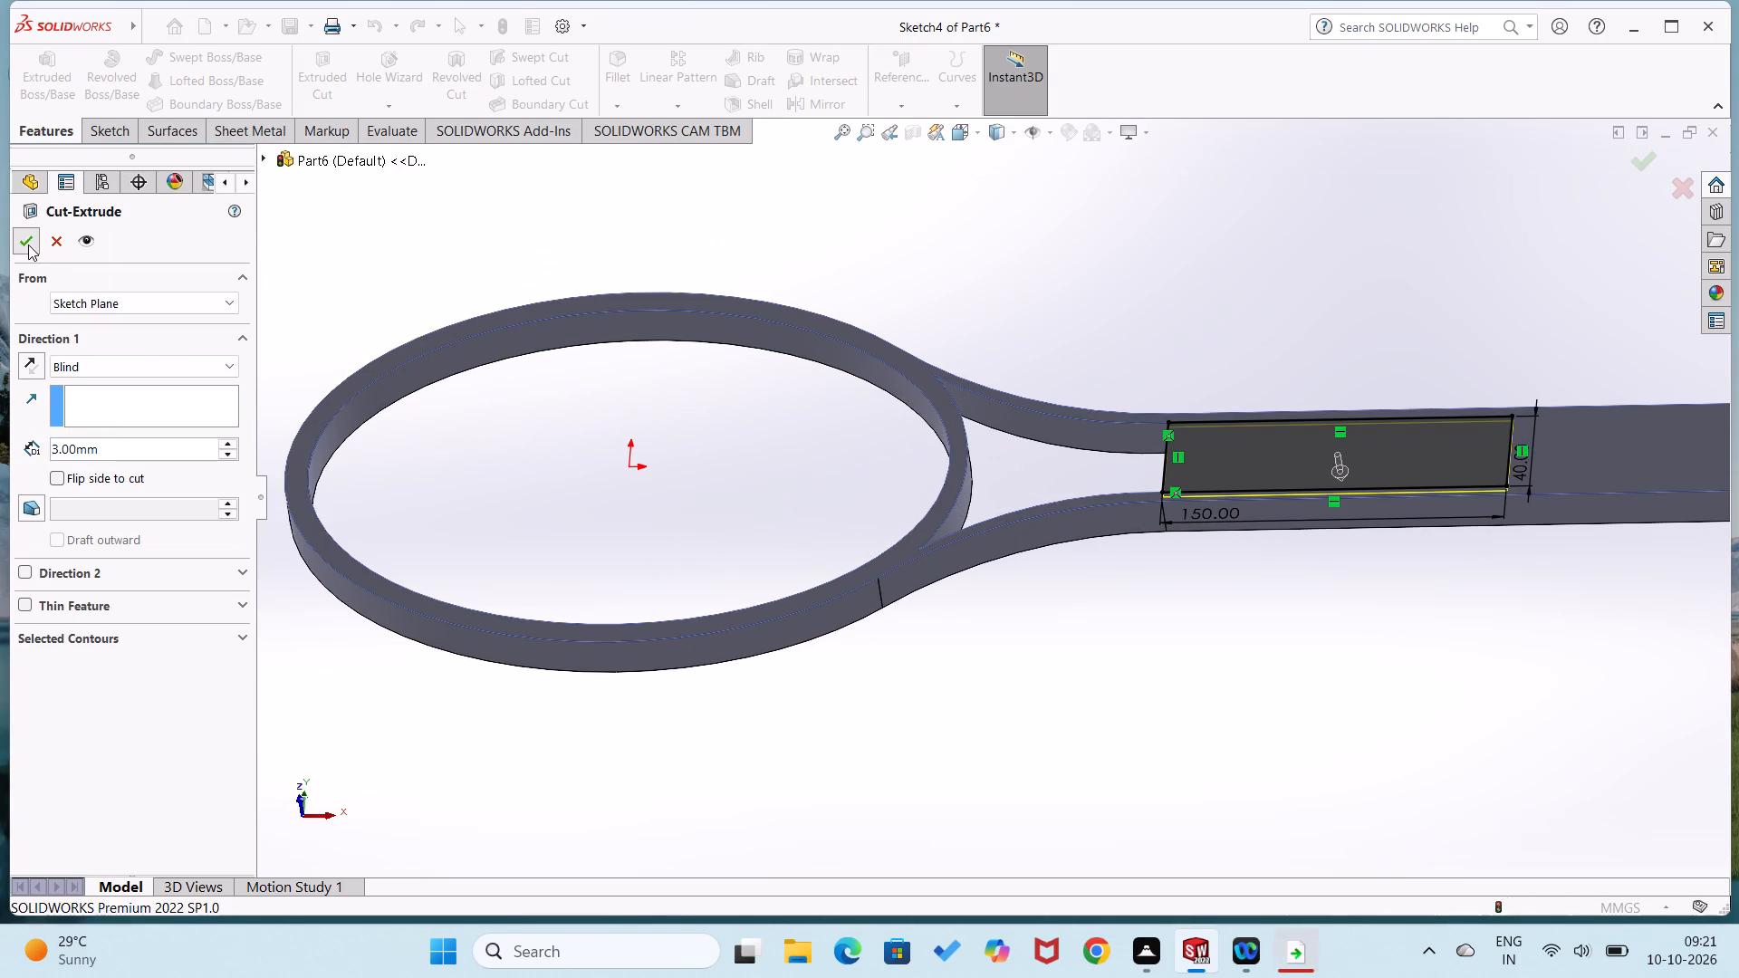
pyautogui.click(601, 714)
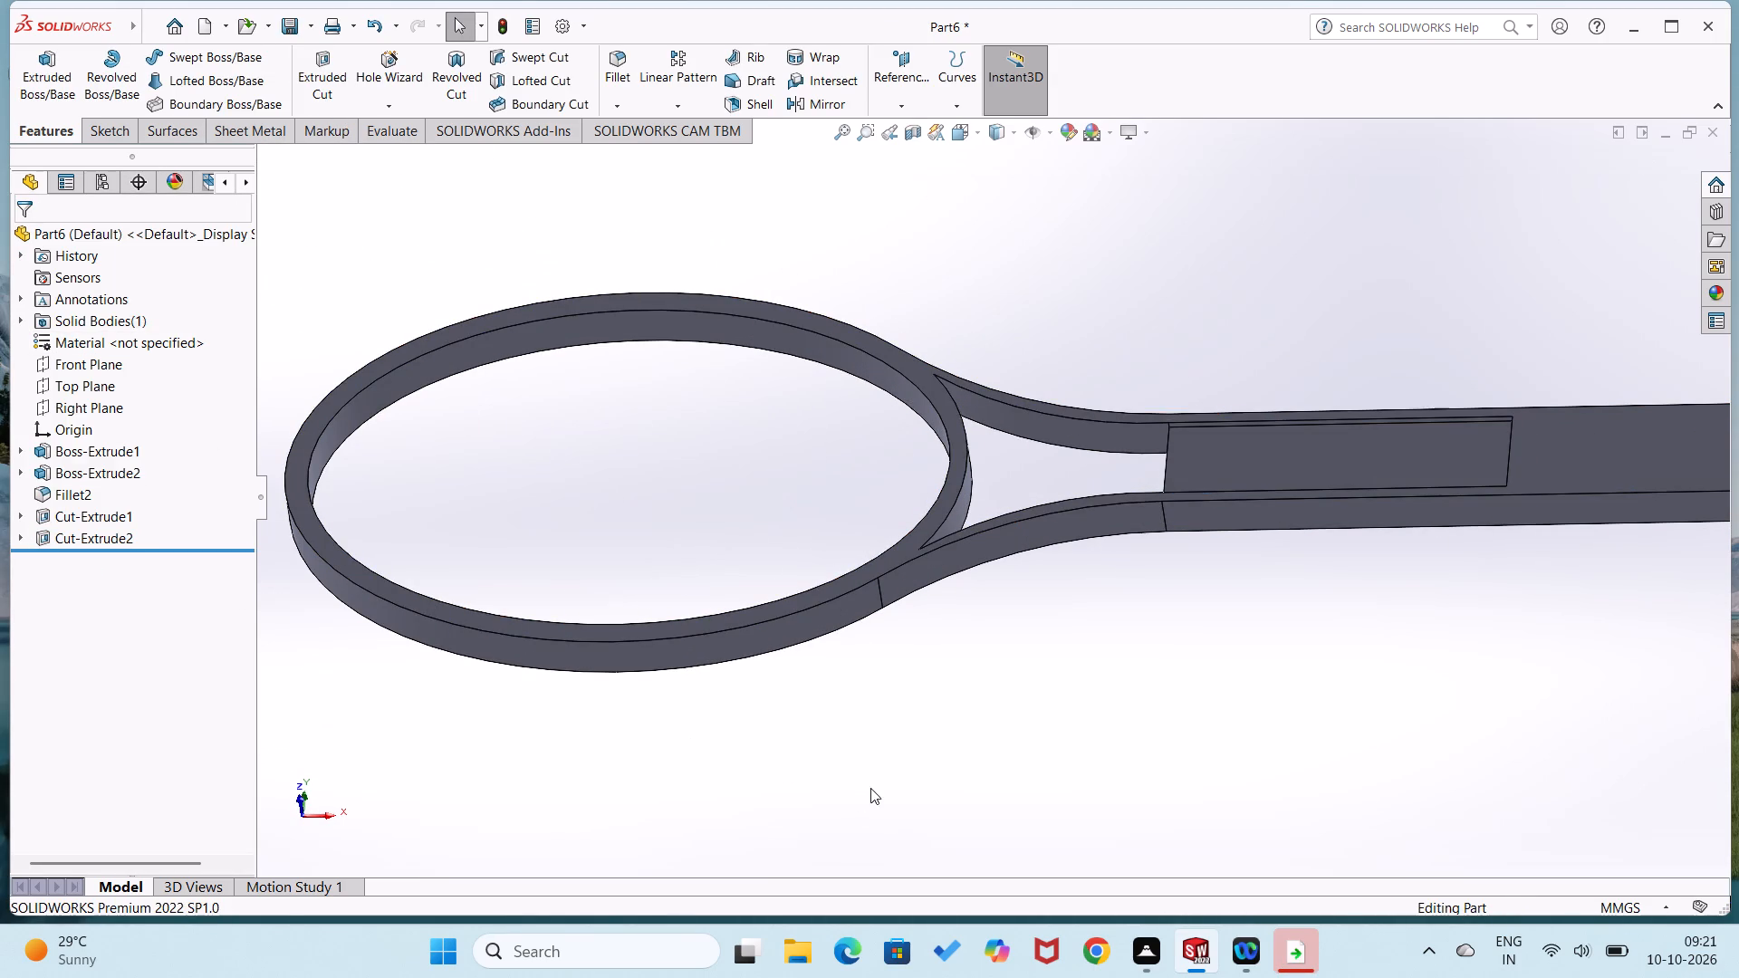
# Sketch a corner rectangle about 142 by 38 mm on the handle's opposite face, starting at the neck opening's lower corner.
pyautogui.moveTo(876, 784); pyautogui.dragTo(1052, 463, button='middle')
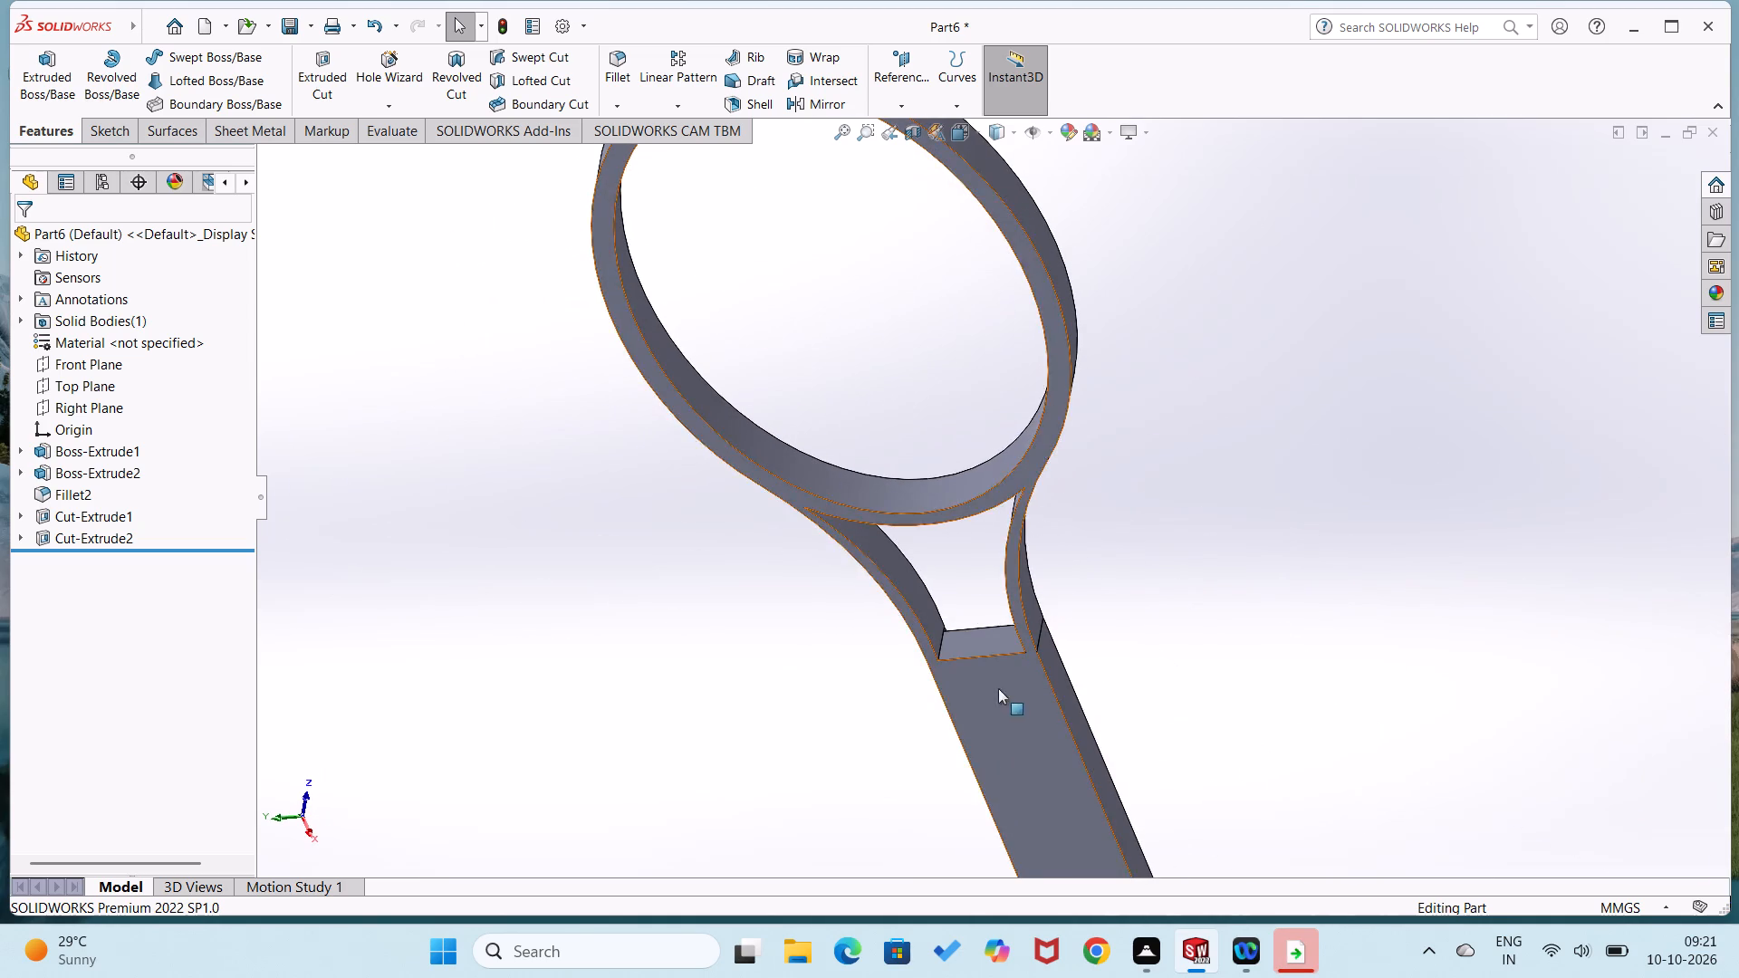
pyautogui.rightClick(984, 727)
pyautogui.click(1025, 526)
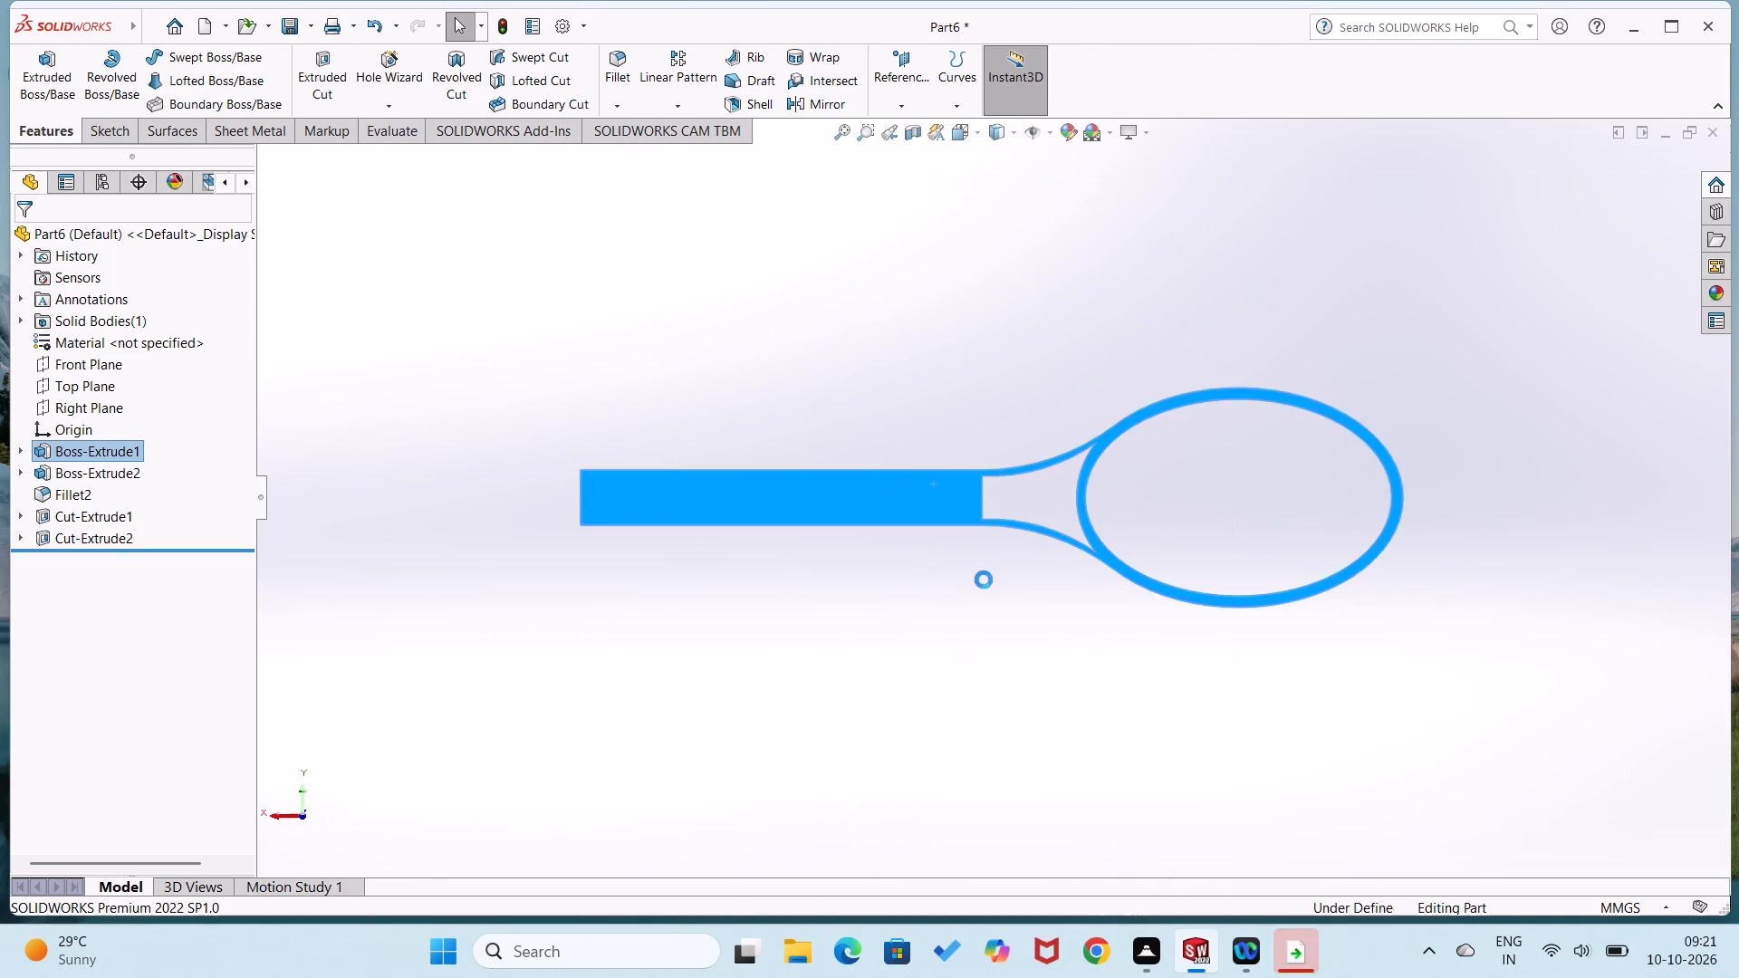
pyautogui.click(930, 676)
pyautogui.scroll(-6, 951, 528)
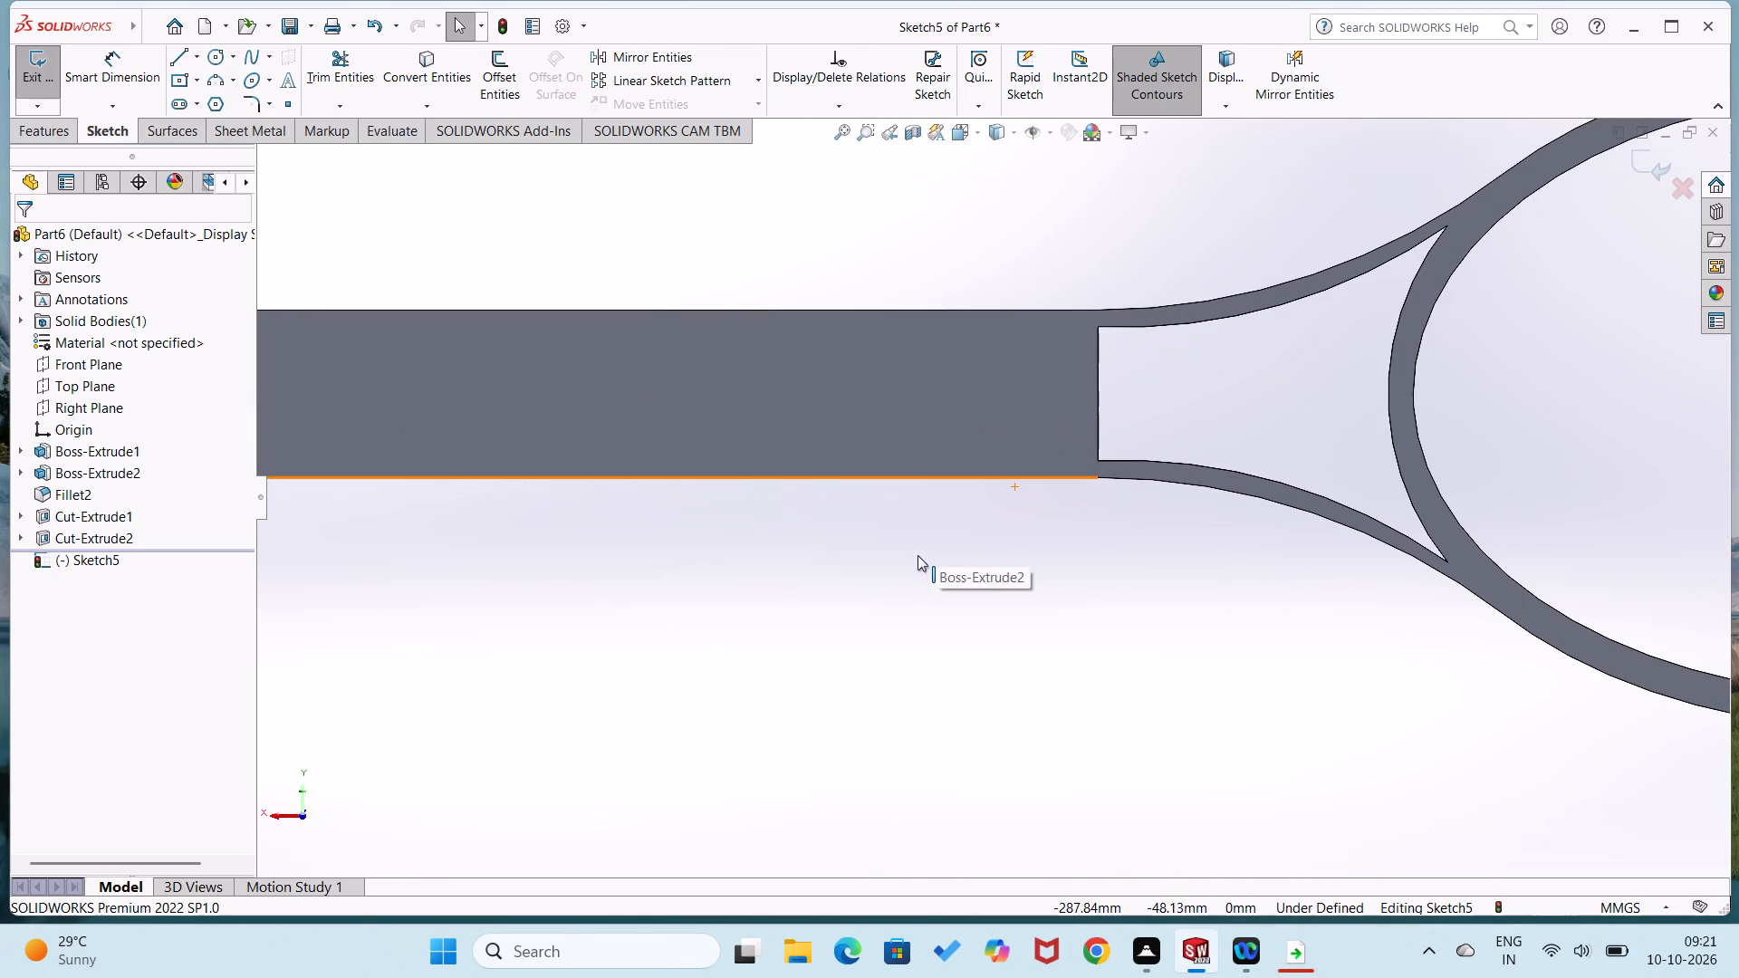
pyautogui.moveTo(1044, 597); pyautogui.dragTo(900, 643, button='right')
pyautogui.moveTo(1000, 598); pyautogui.dragTo(1014, 735, button='right')
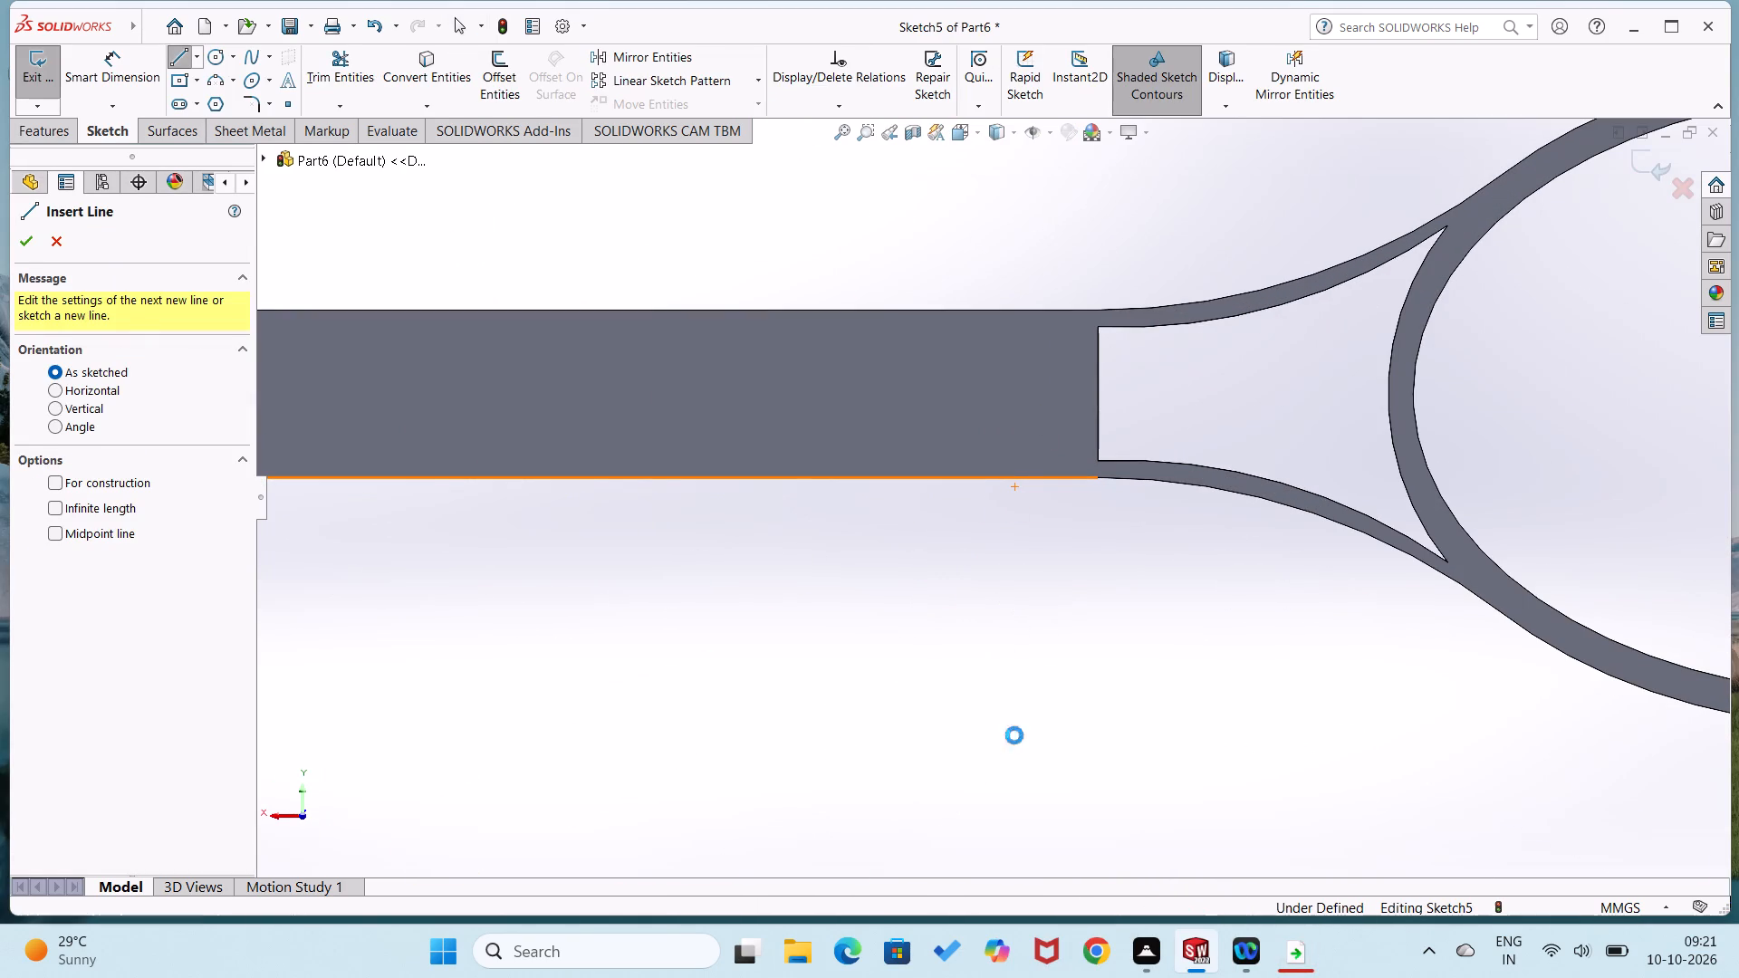
pyautogui.moveTo(1014, 735); pyautogui.dragTo(1014, 744, button='right')
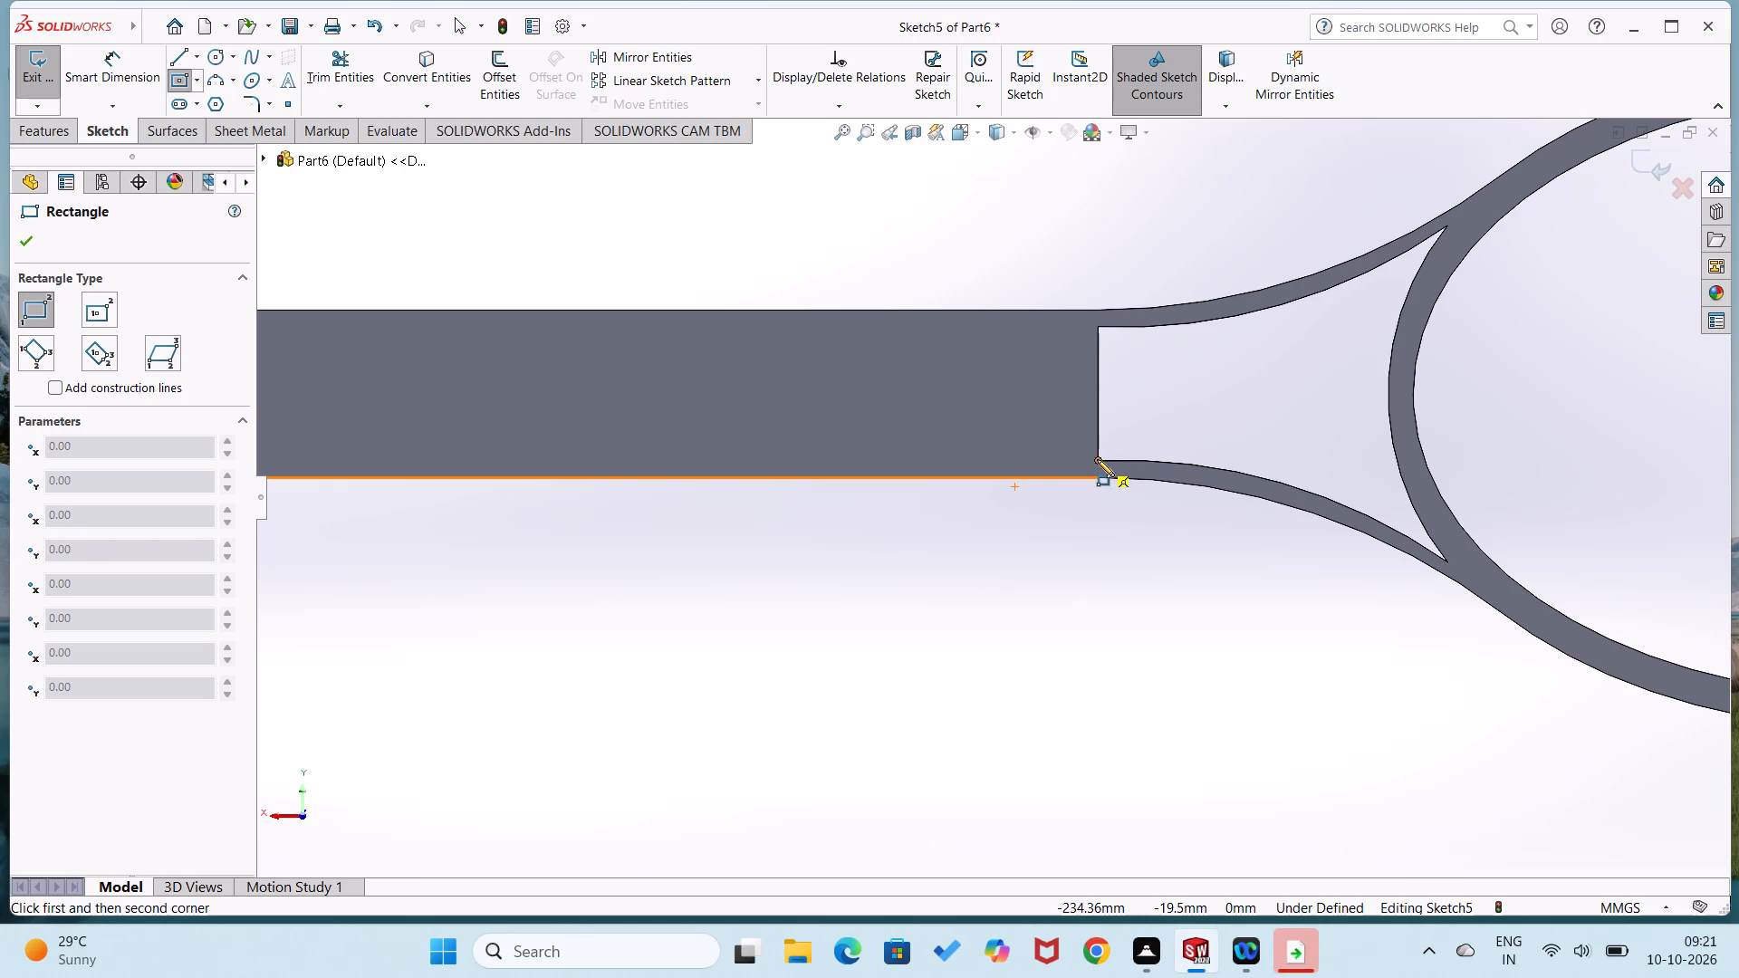
pyautogui.click(1097, 459)
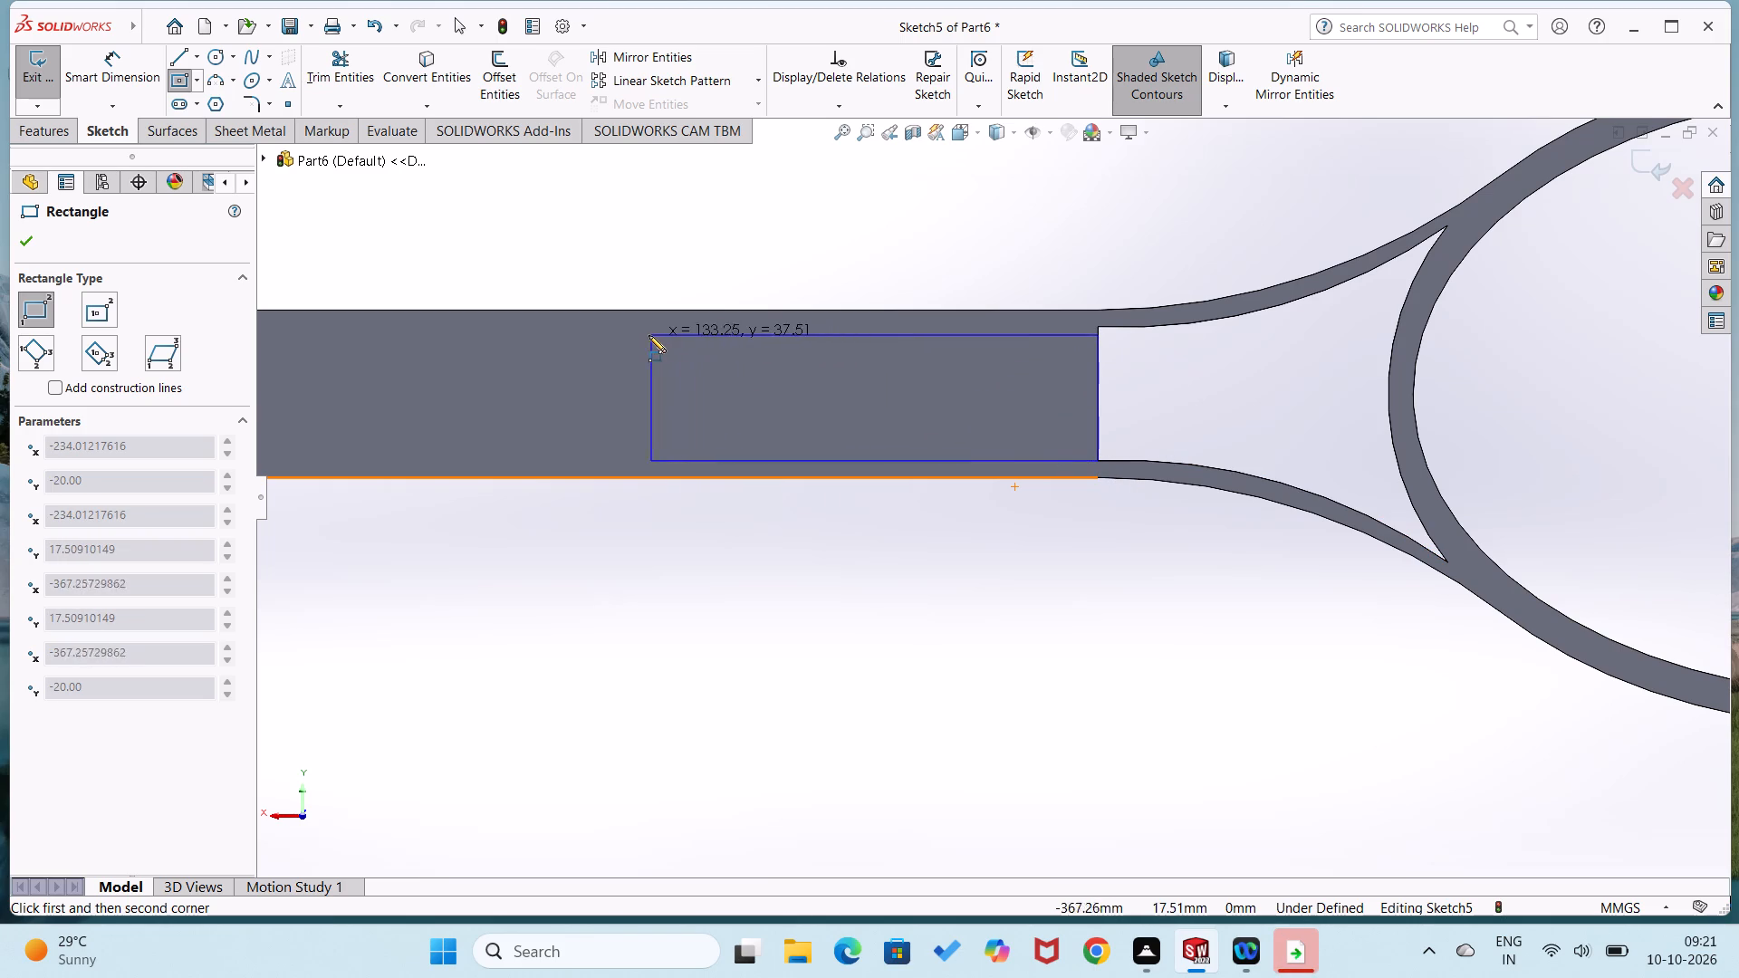
pyautogui.click(620, 332)
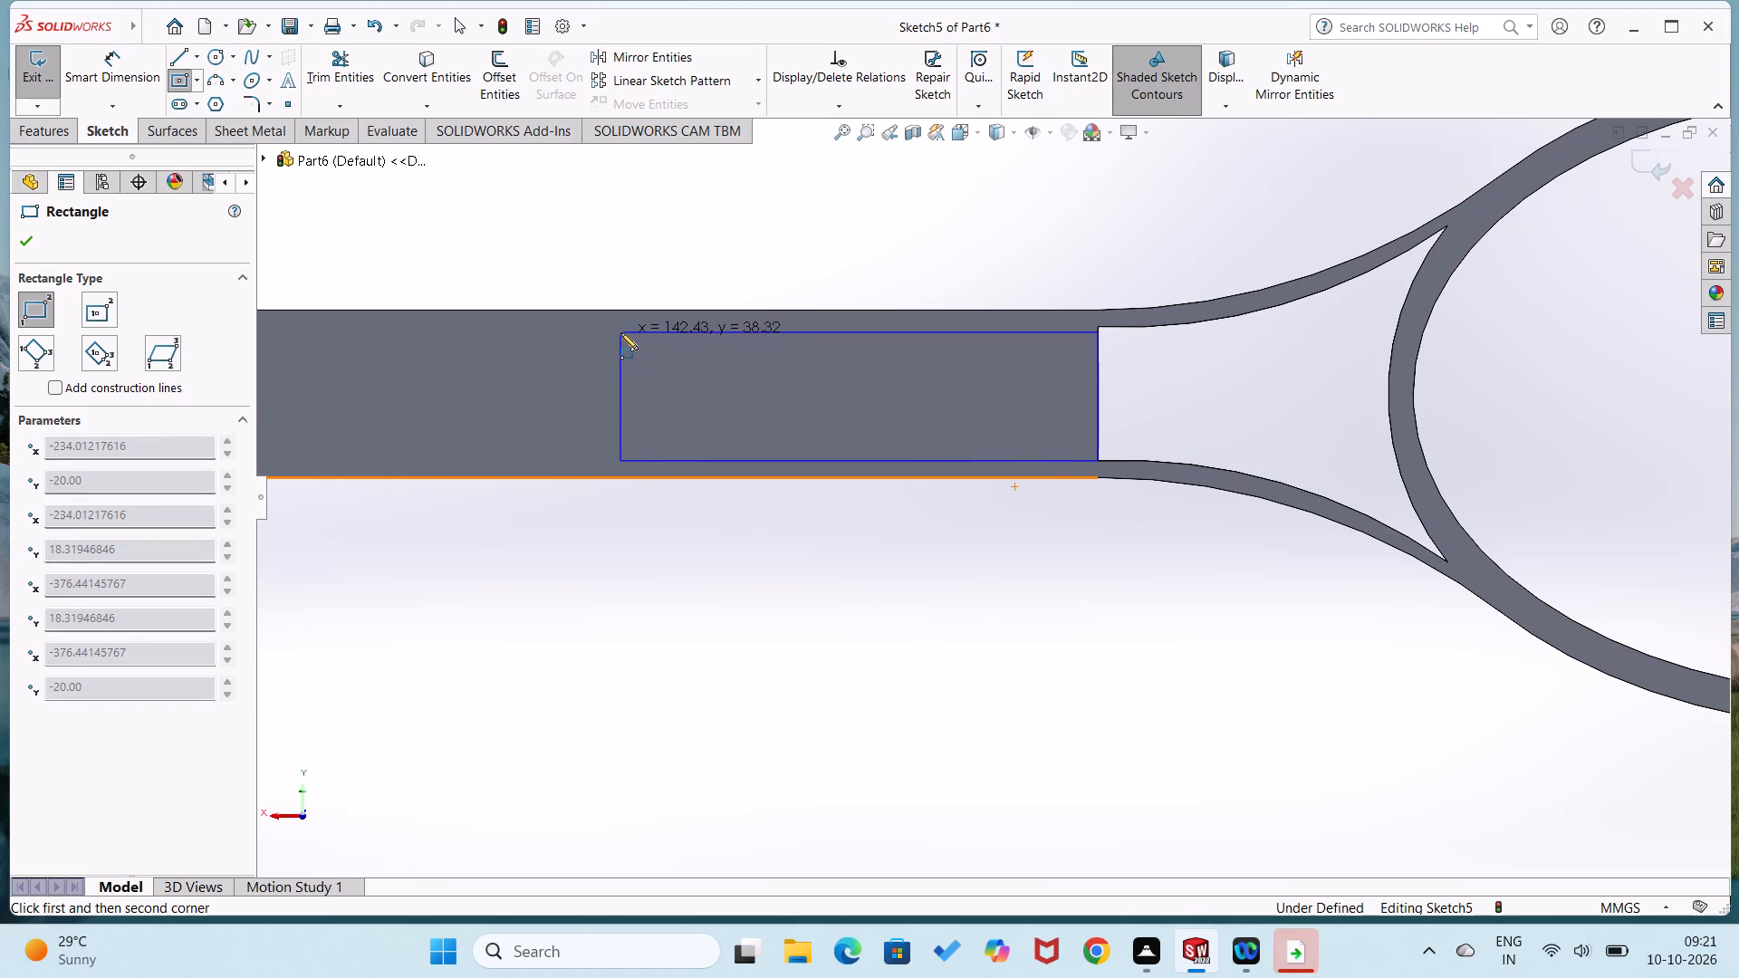
pyautogui.scroll(-3, 1085, 441)
pyautogui.rightClick(1039, 666)
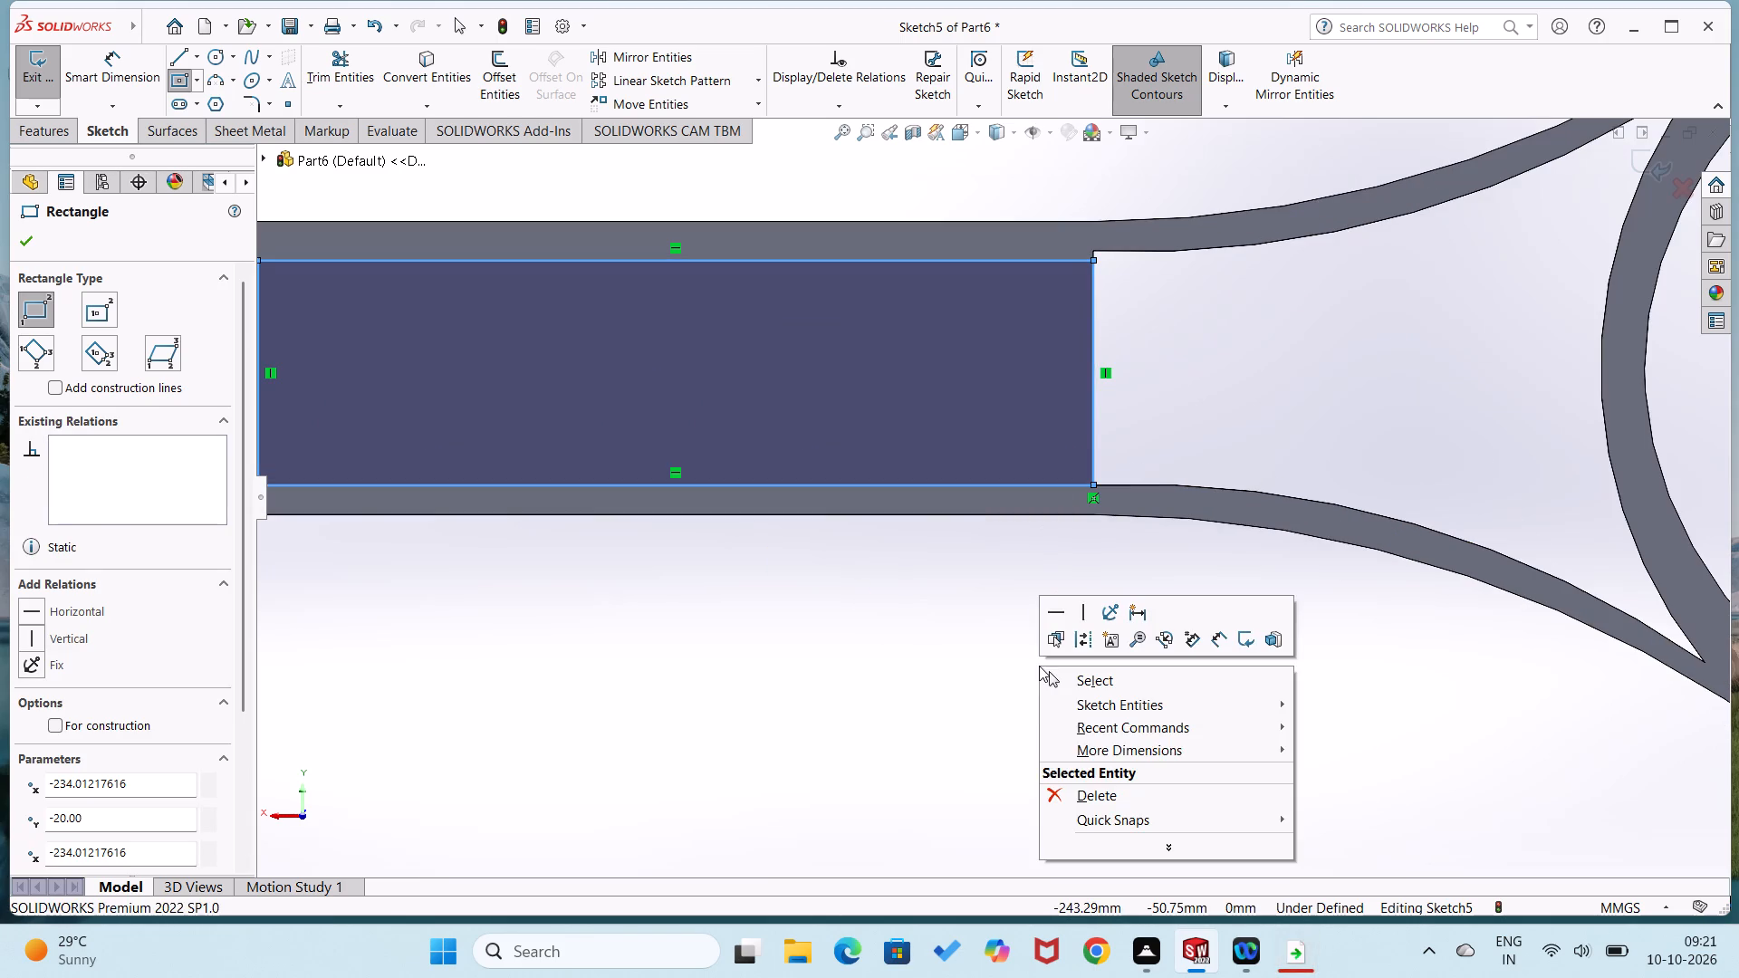
# Make the rectangle's upper corner at the neck end coincident with the neck opening's upper corner.
pyautogui.moveTo(1036, 728); pyautogui.dragTo(1027, 634, button='right')
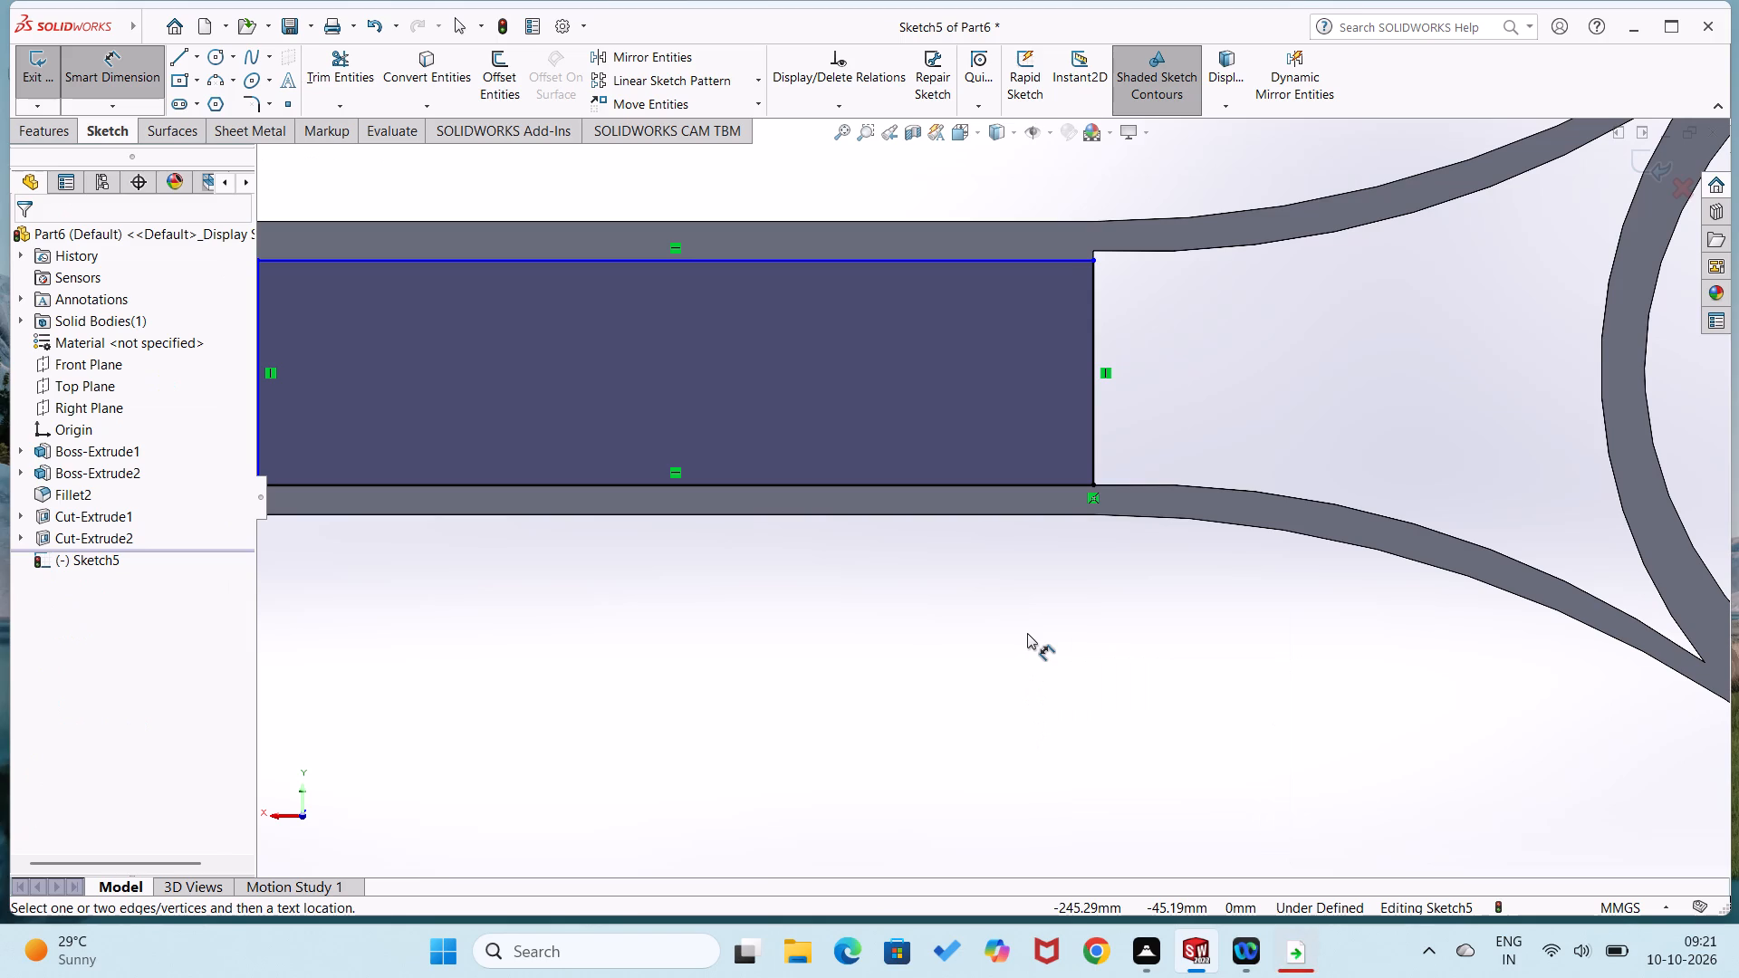
pyautogui.press('Escape')
pyautogui.scroll(-3, 1095, 264)
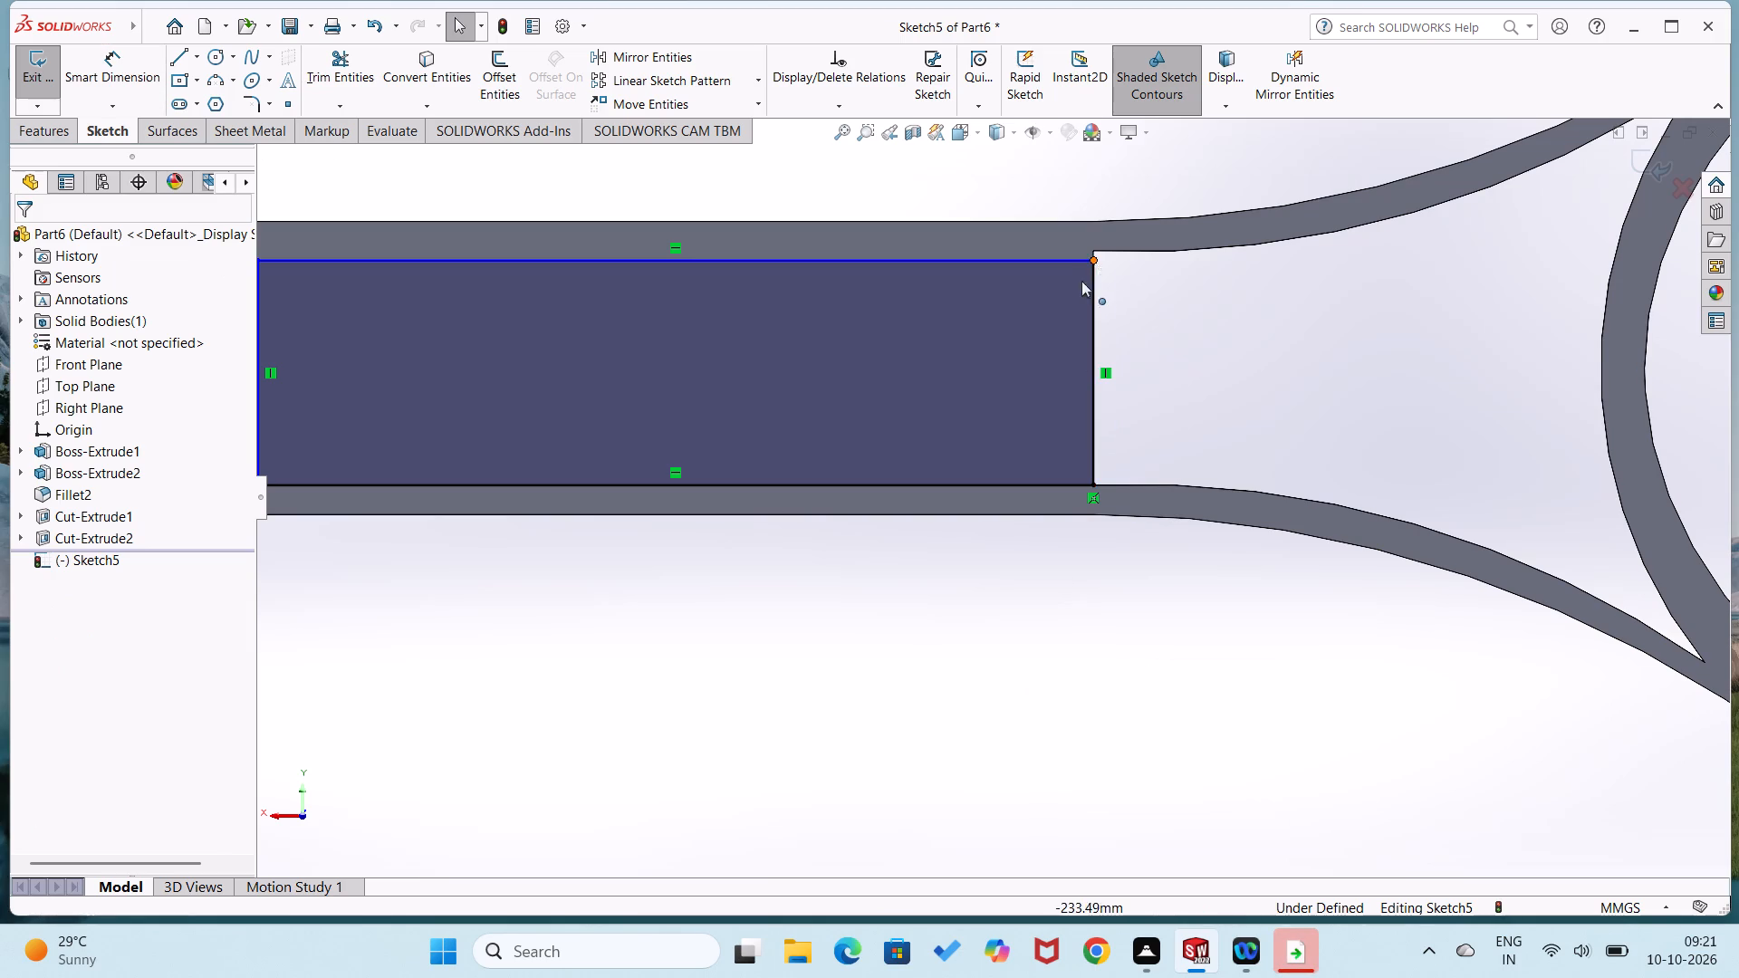
pyautogui.scroll(-2, 1081, 281)
pyautogui.moveTo(1070, 321); pyautogui.dragTo(1080, 378)
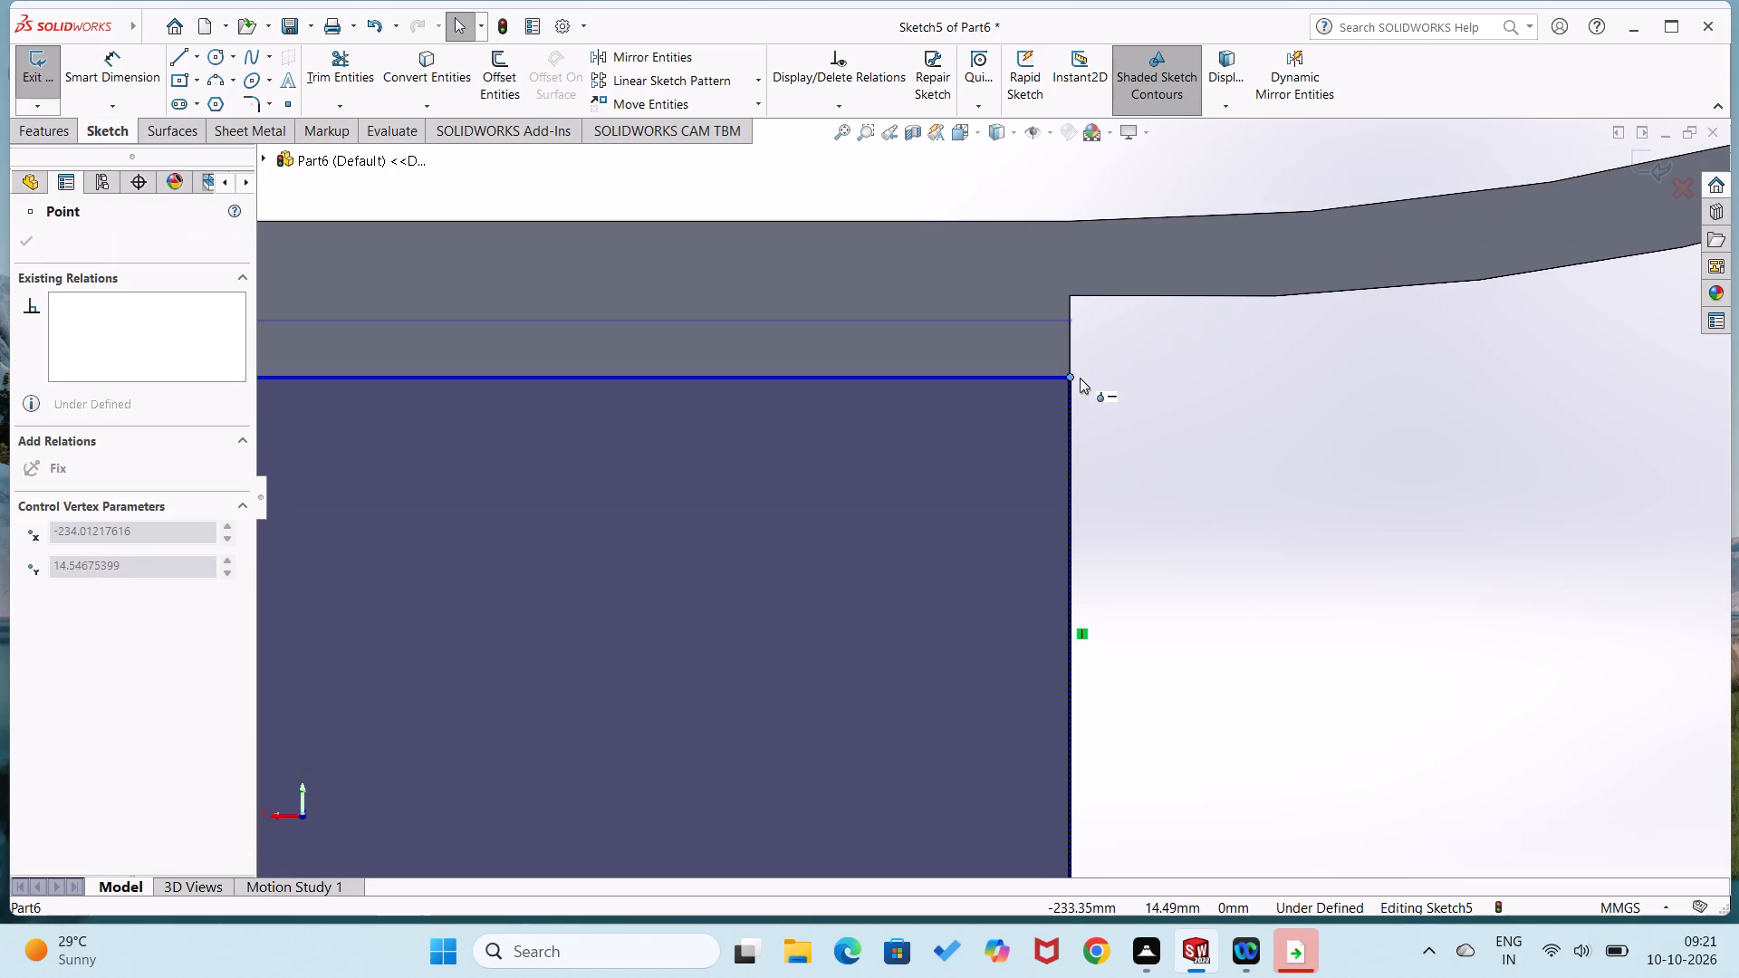
pyautogui.moveTo(1080, 378); pyautogui.dragTo(1073, 300)
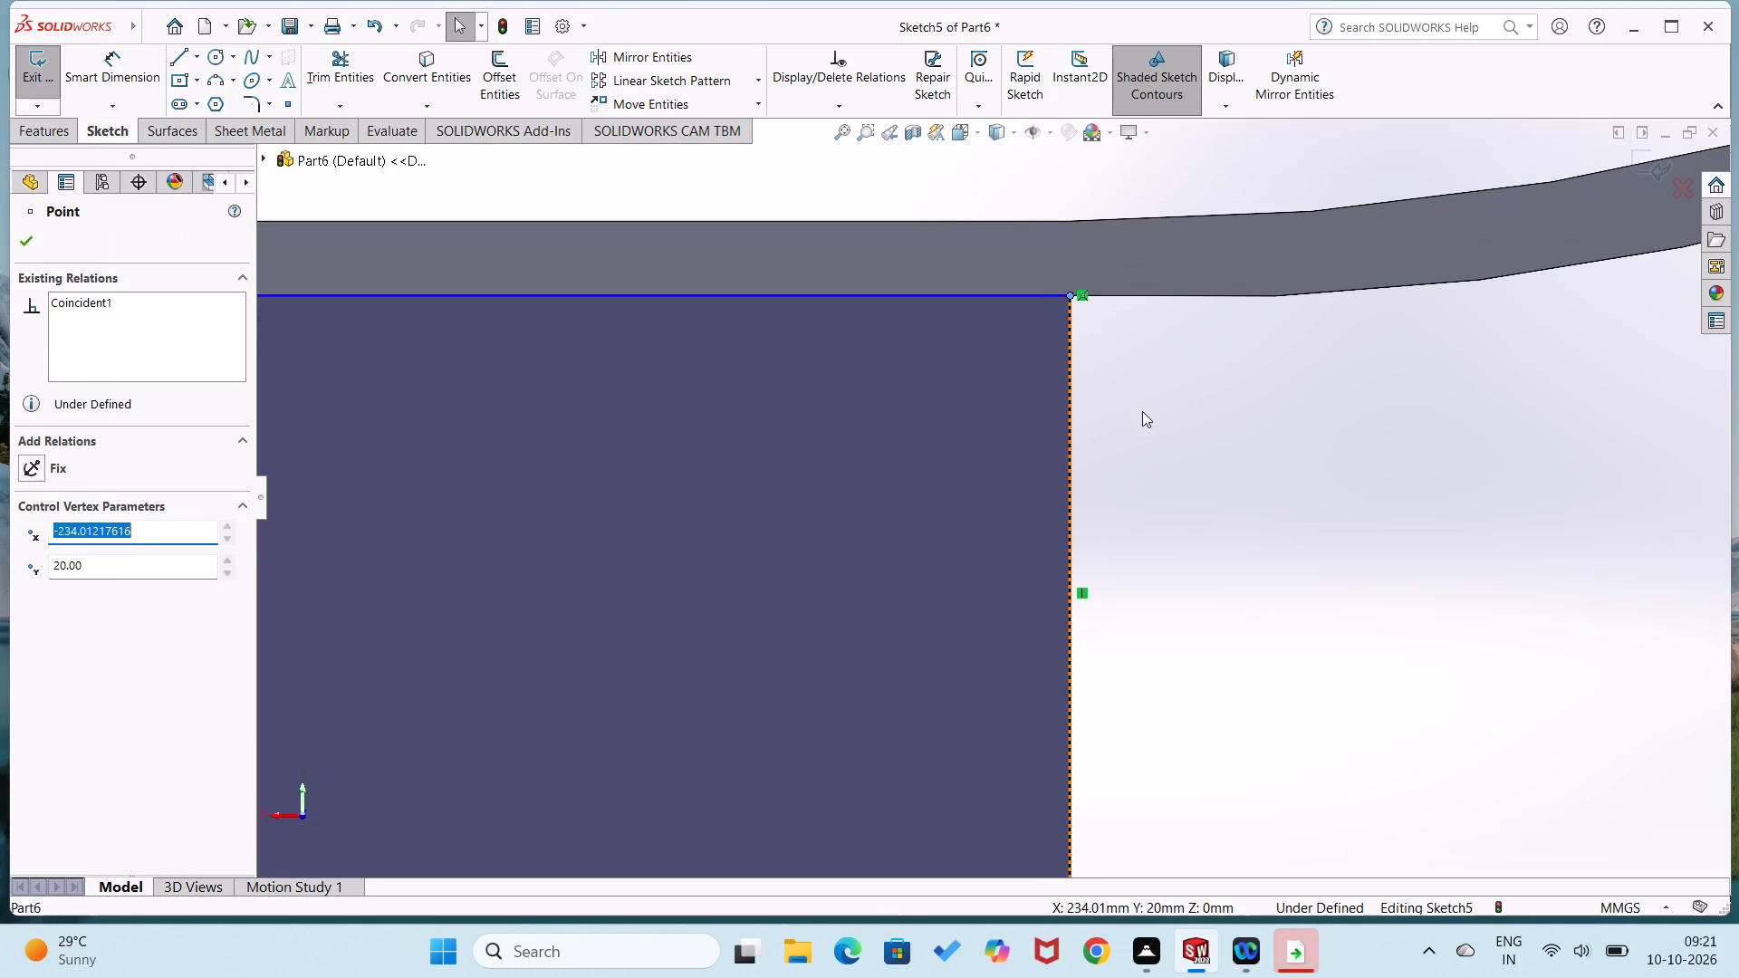
pyautogui.click(1142, 411)
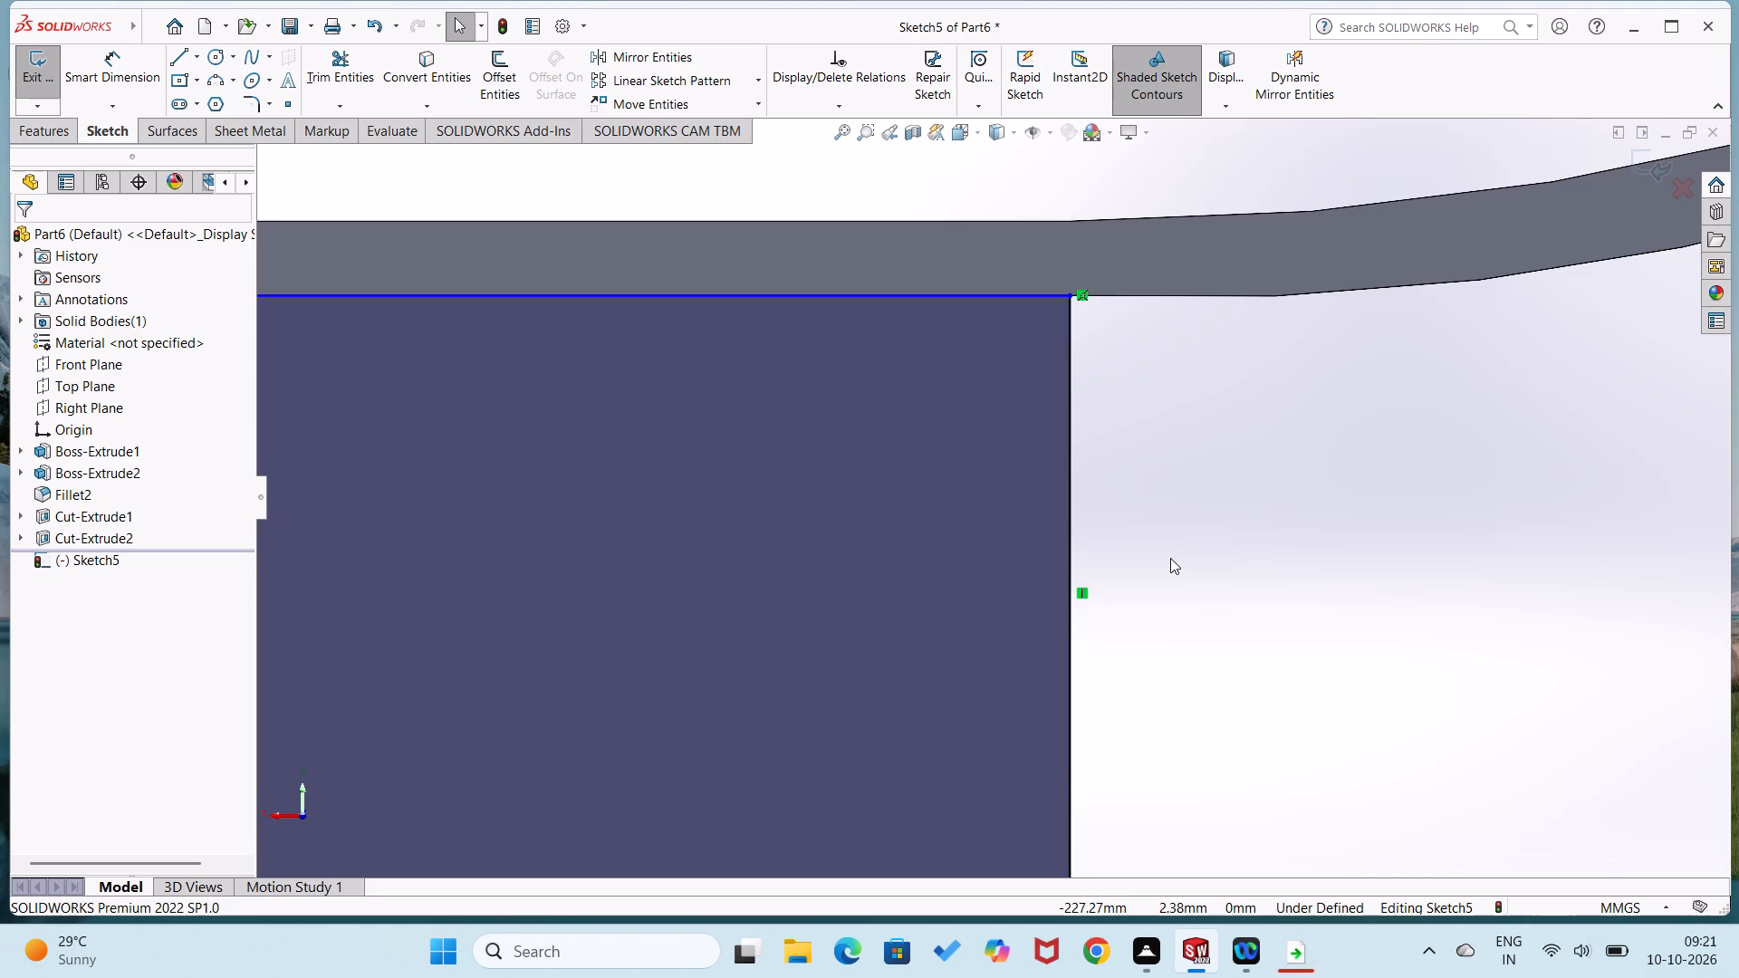
# Dimension the rectangle's length along the handle, placing the dimension below its lower side.
pyautogui.scroll(4, 1170, 558)
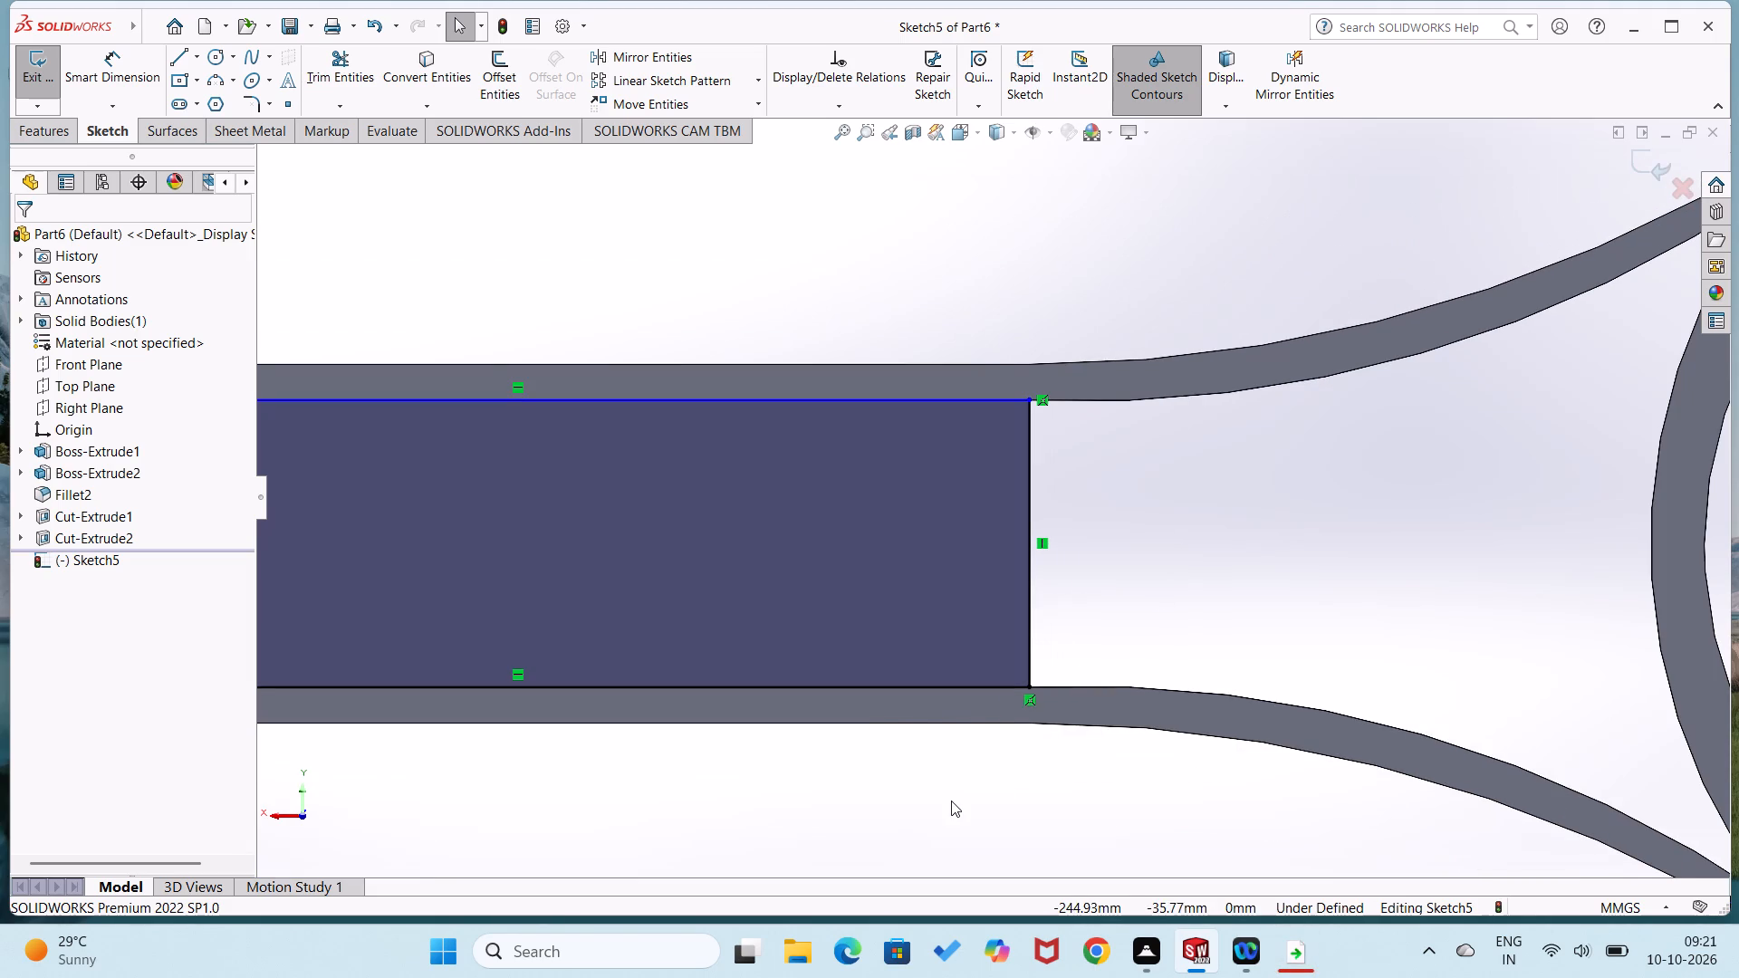
pyautogui.scroll(2, 951, 801)
pyautogui.moveTo(920, 788); pyautogui.dragTo(886, 566, button='right')
pyautogui.click(897, 627)
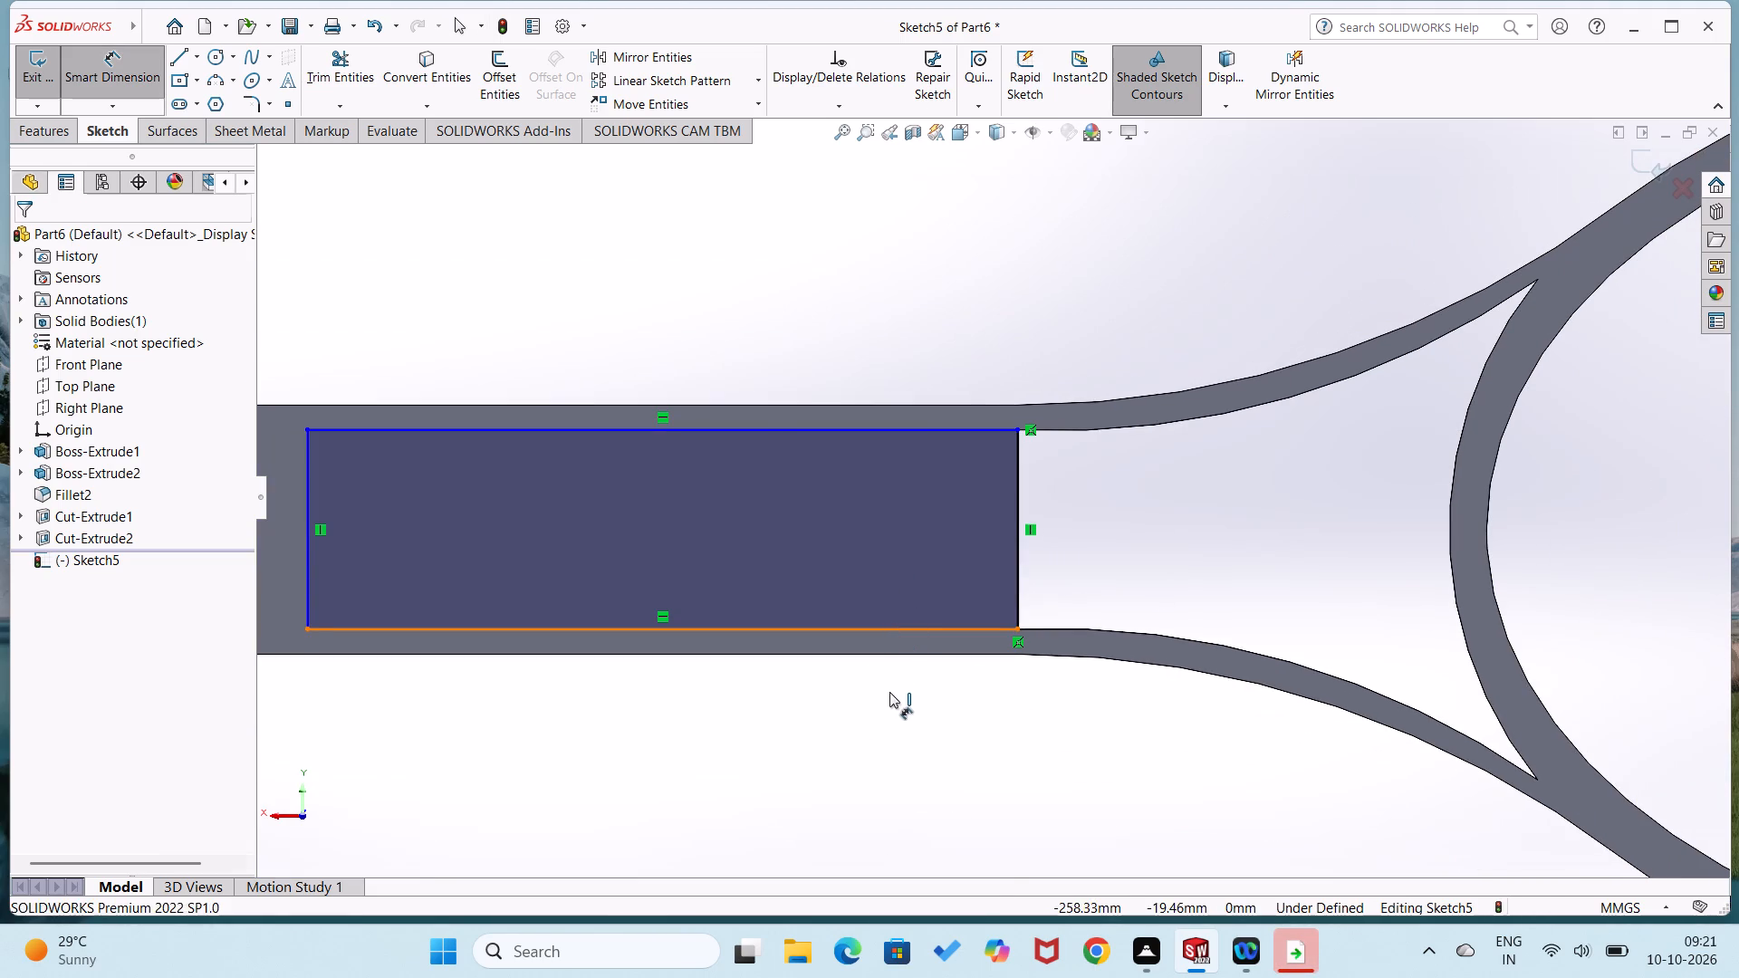
pyautogui.click(889, 704)
pyautogui.press('1')
pyautogui.click(898, 704)
pyautogui.press('5')
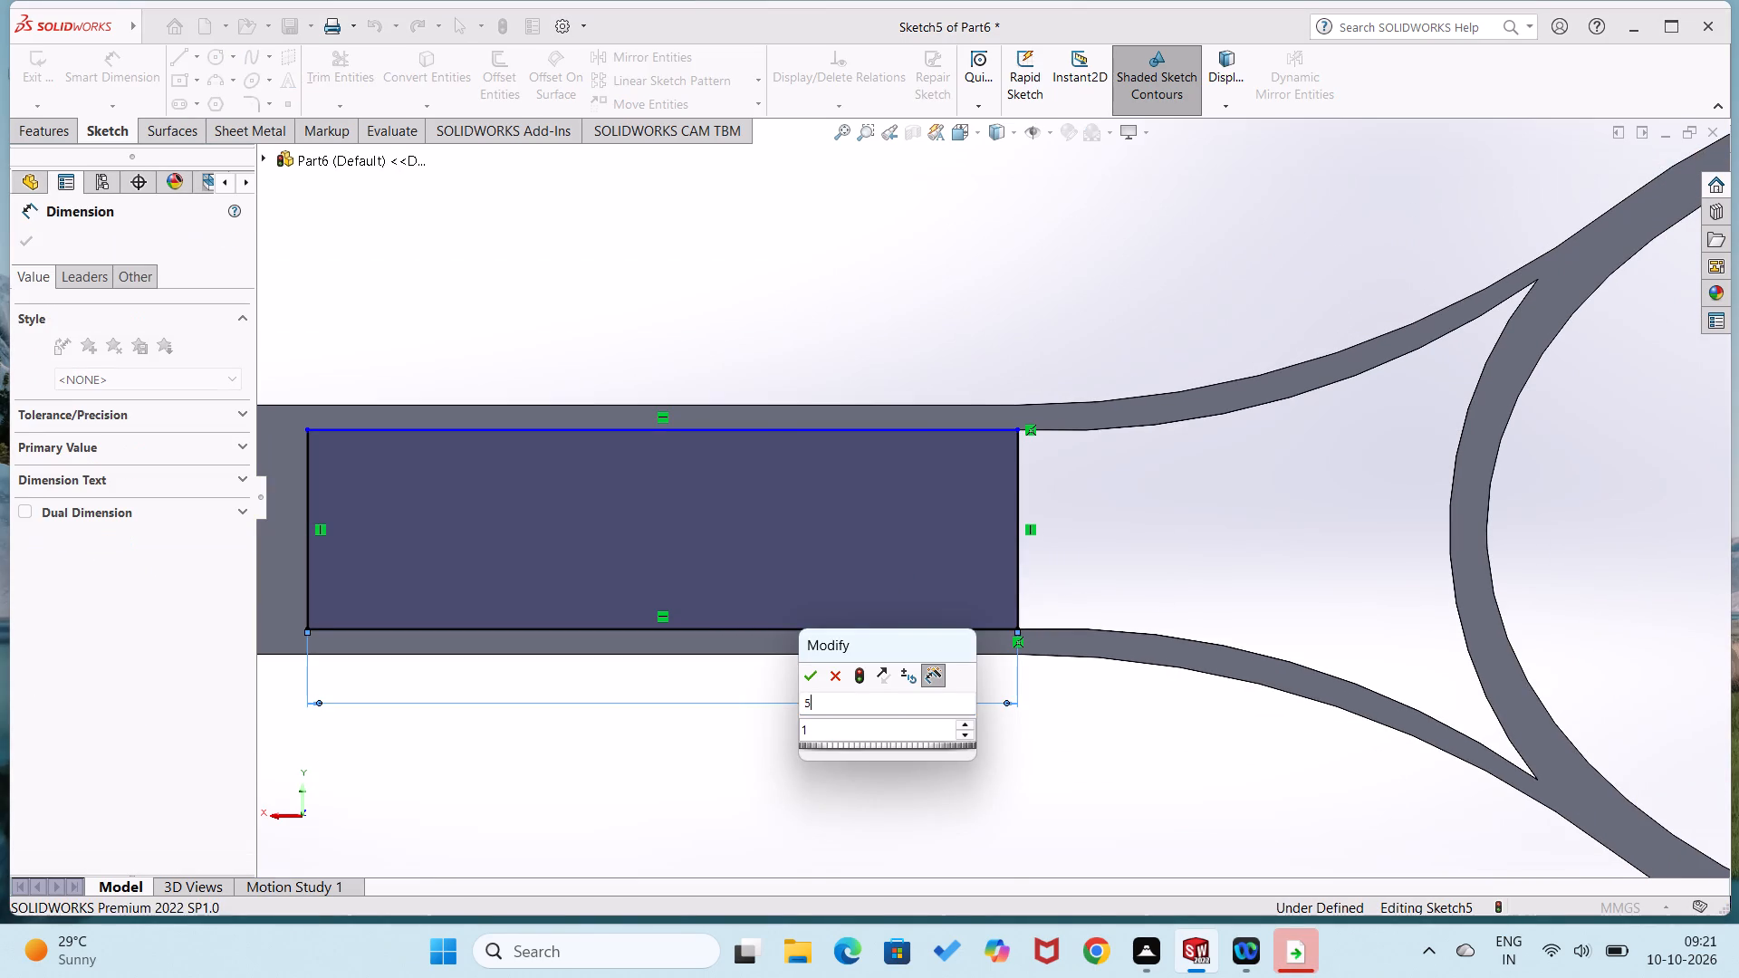
pyautogui.press('BackSpace')
pyautogui.press('BackSpace')
pyautogui.write('150')
pyautogui.press('Return')
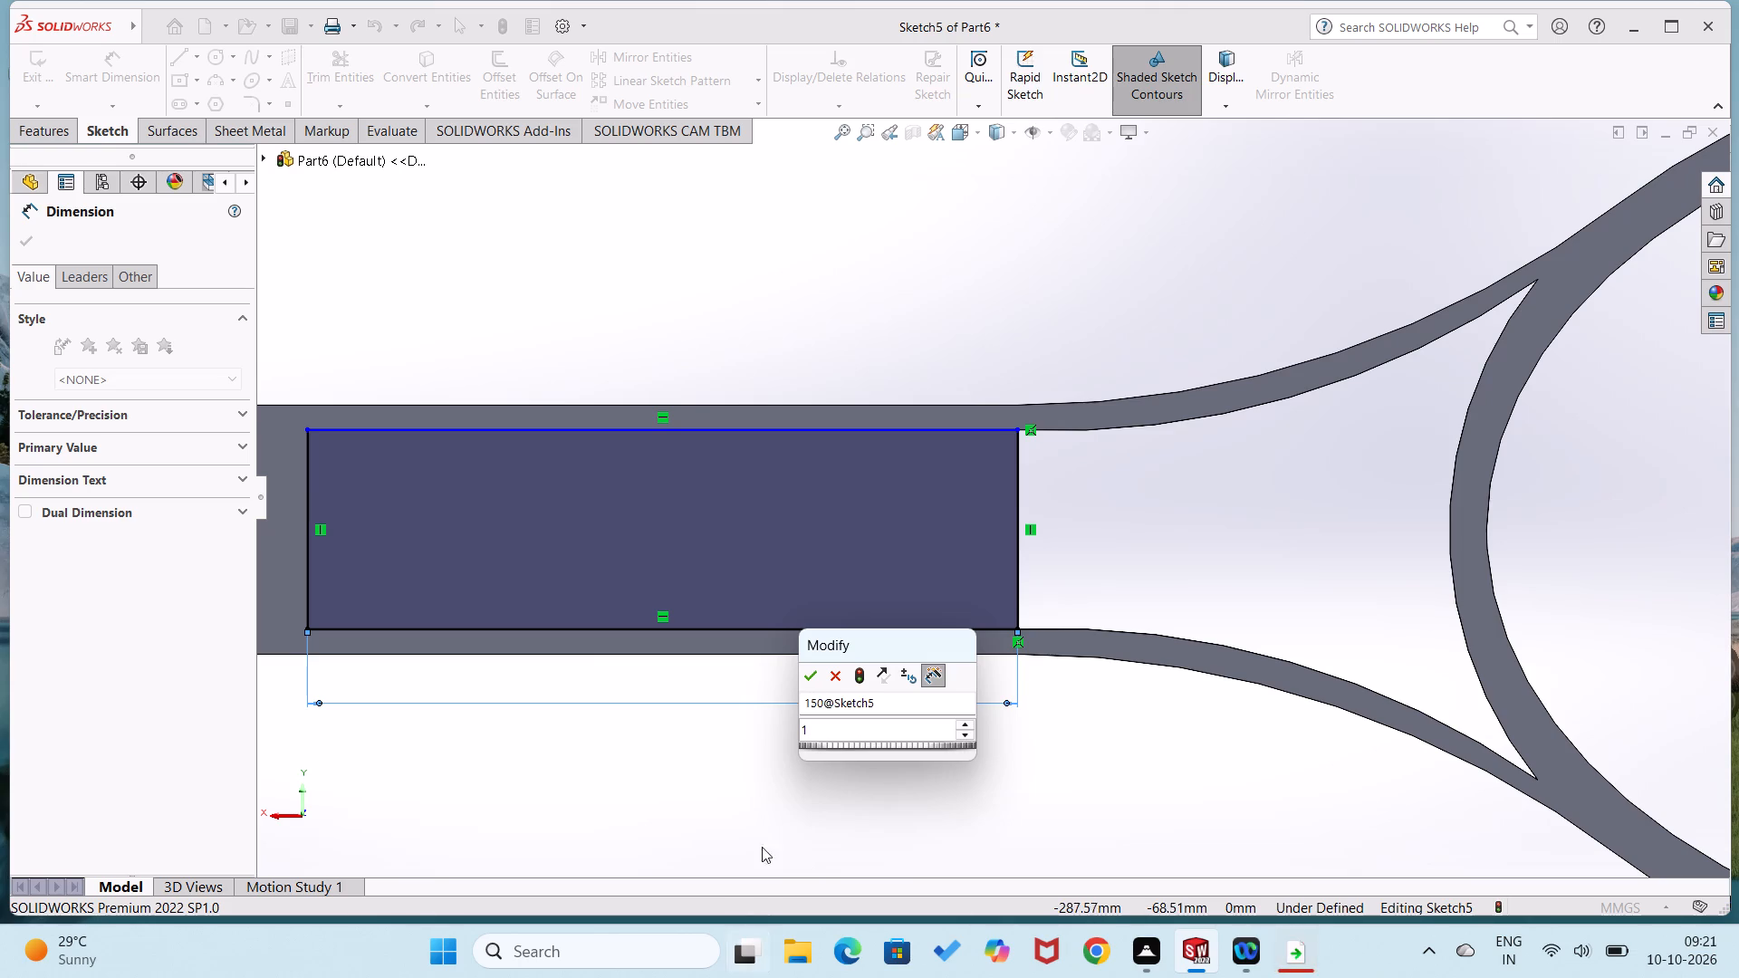
pyautogui.moveTo(896, 697); pyautogui.dragTo(812, 695)
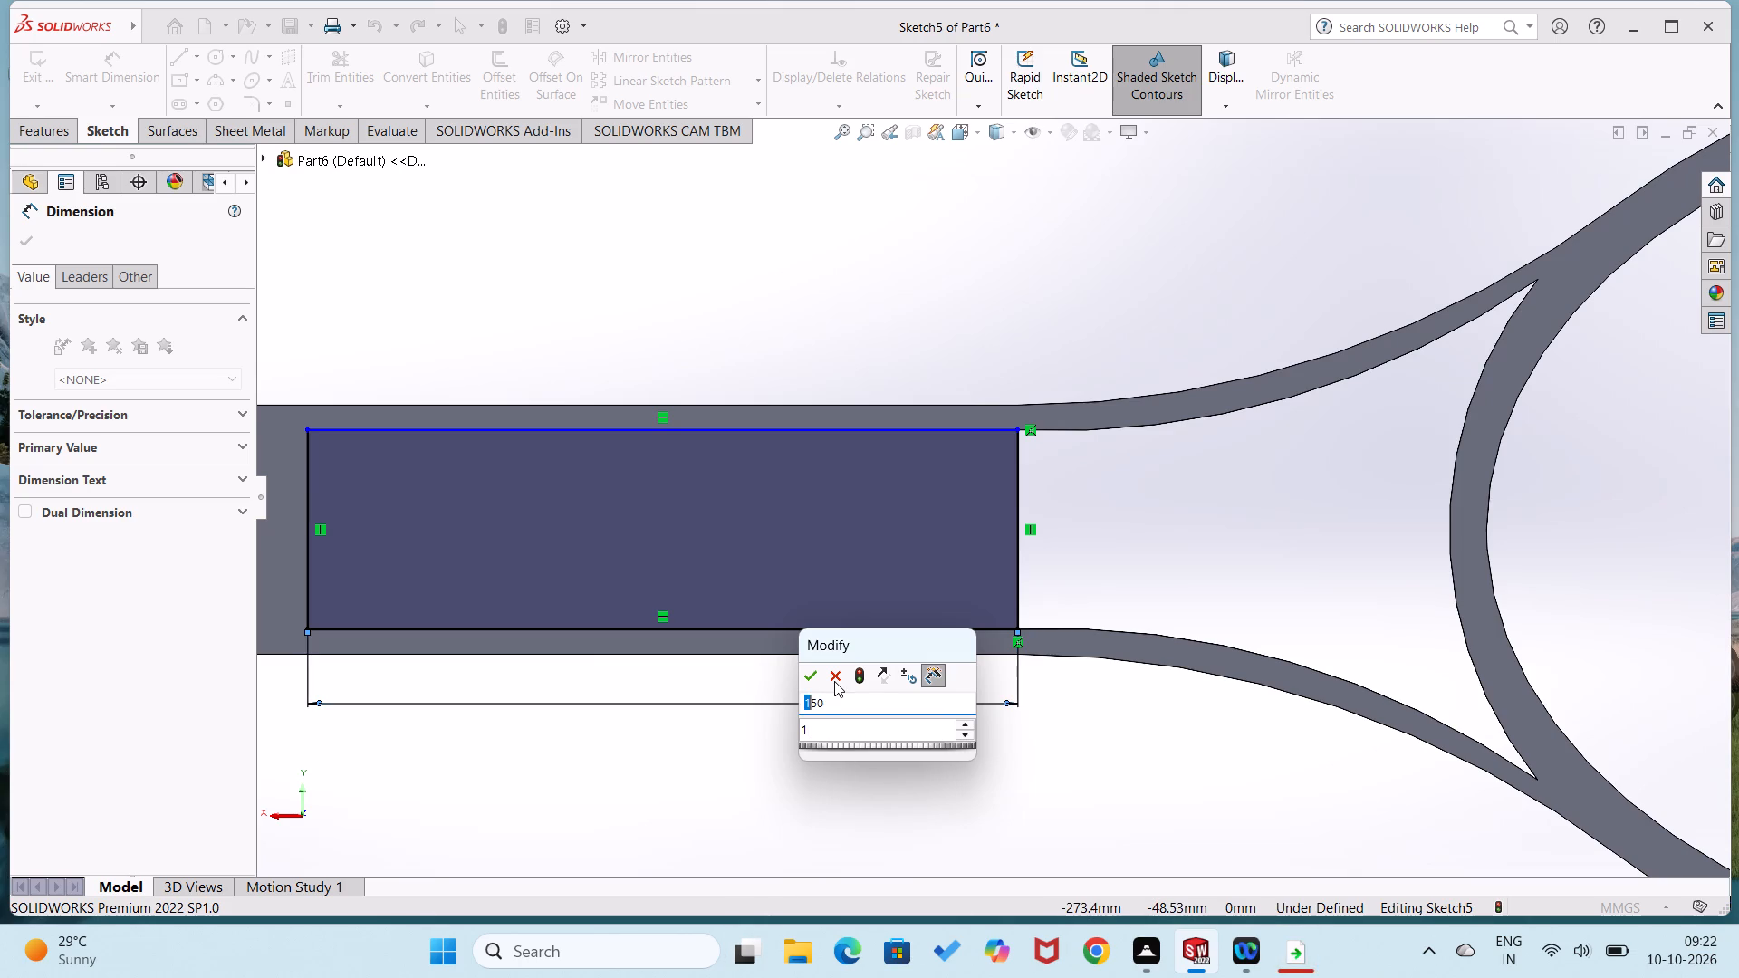
pyautogui.click(834, 680)
# Set the rectangle's length along the handle to 150 mm.
pyautogui.click(890, 704)
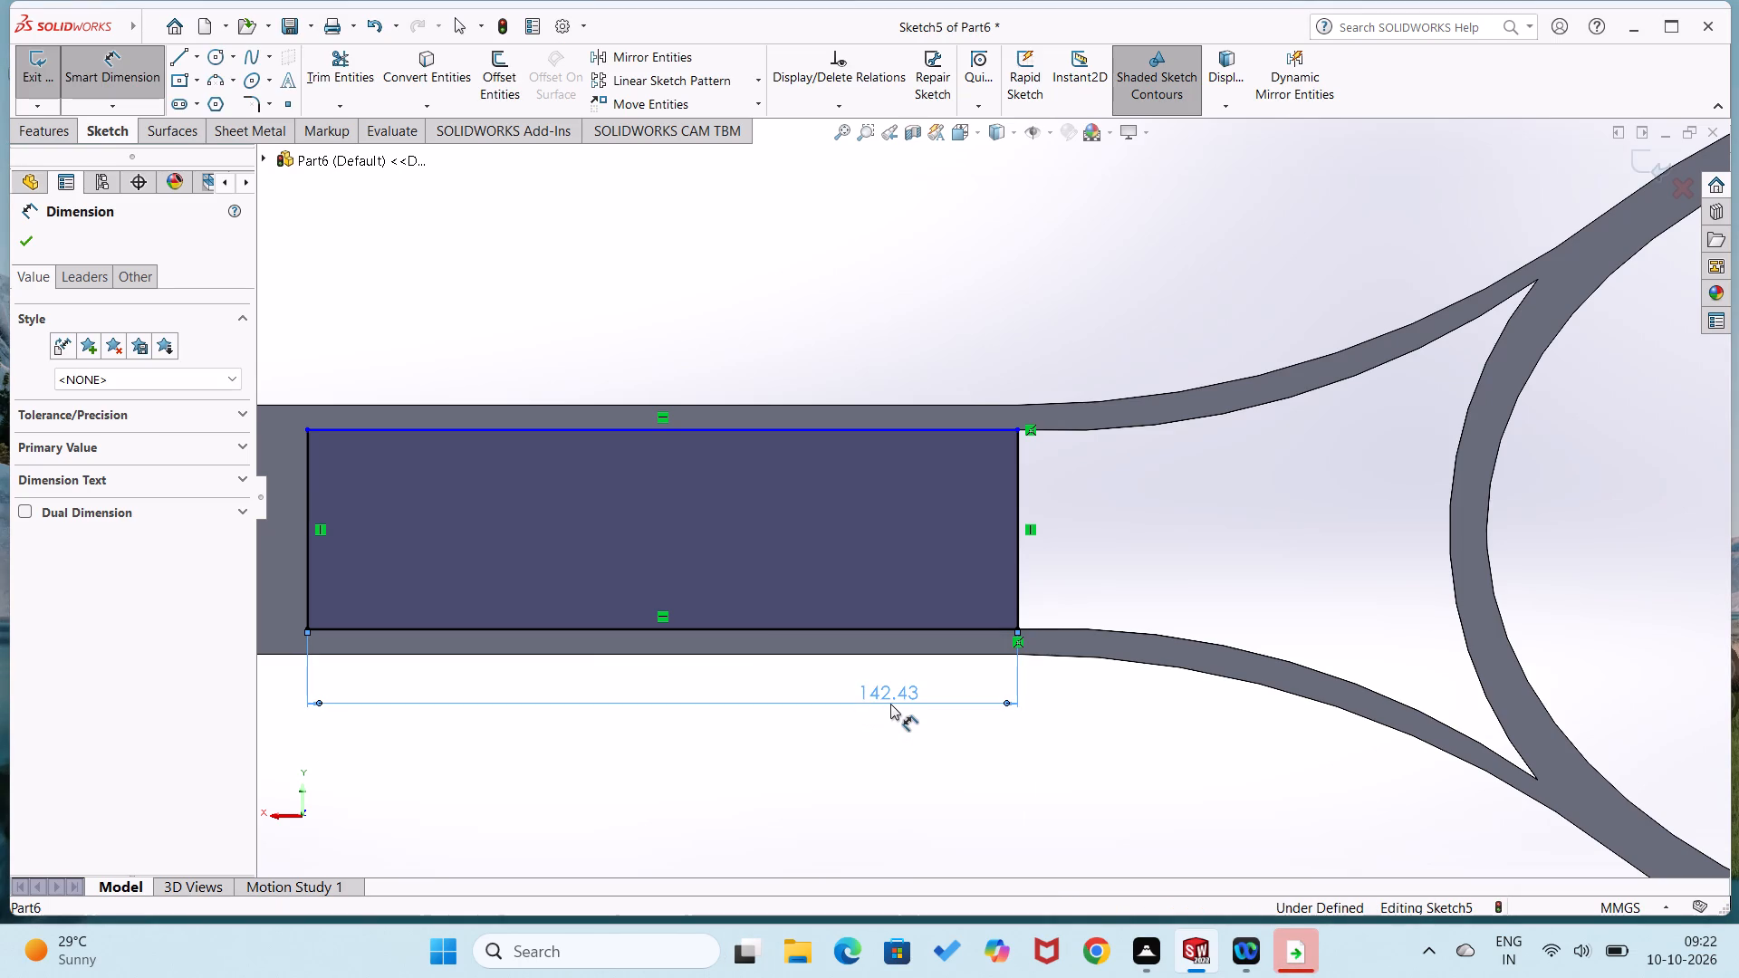
pyautogui.doubleClick(890, 704)
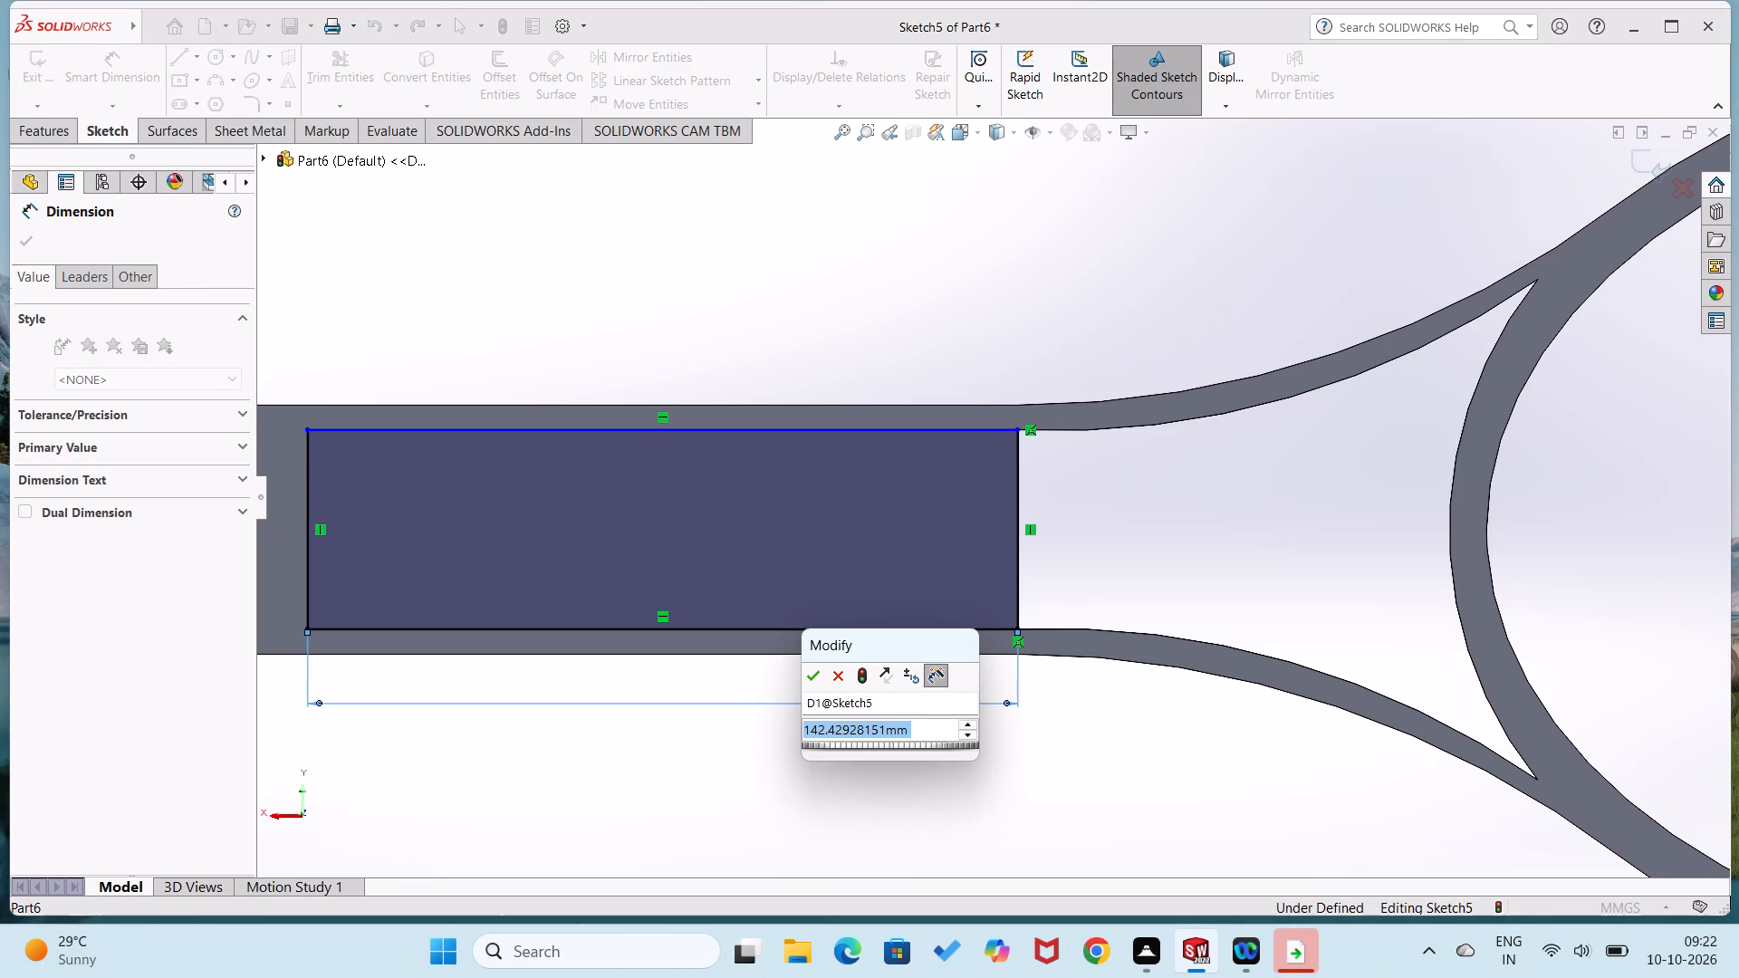
pyautogui.press('1')
pyautogui.write('50')
pyautogui.press('Return')
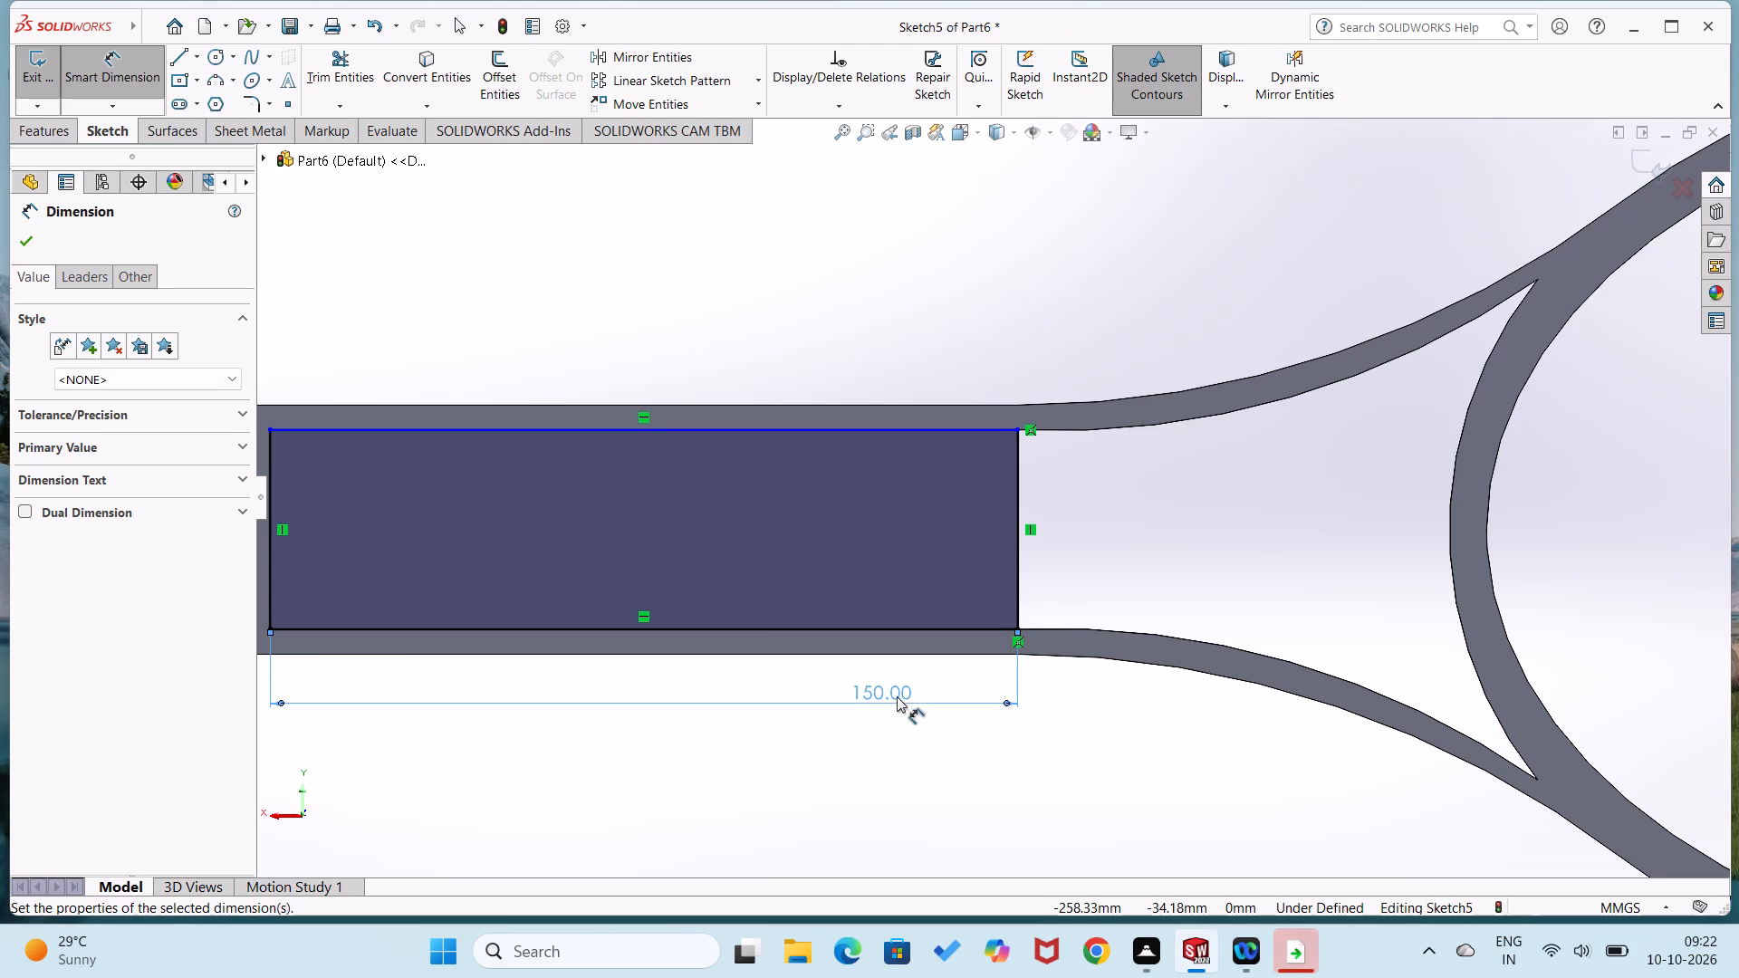
# Dimension the rectangle's end side farthest from the neck, keeping the drawn 40 mm value.
pyautogui.scroll(1, 815, 648)
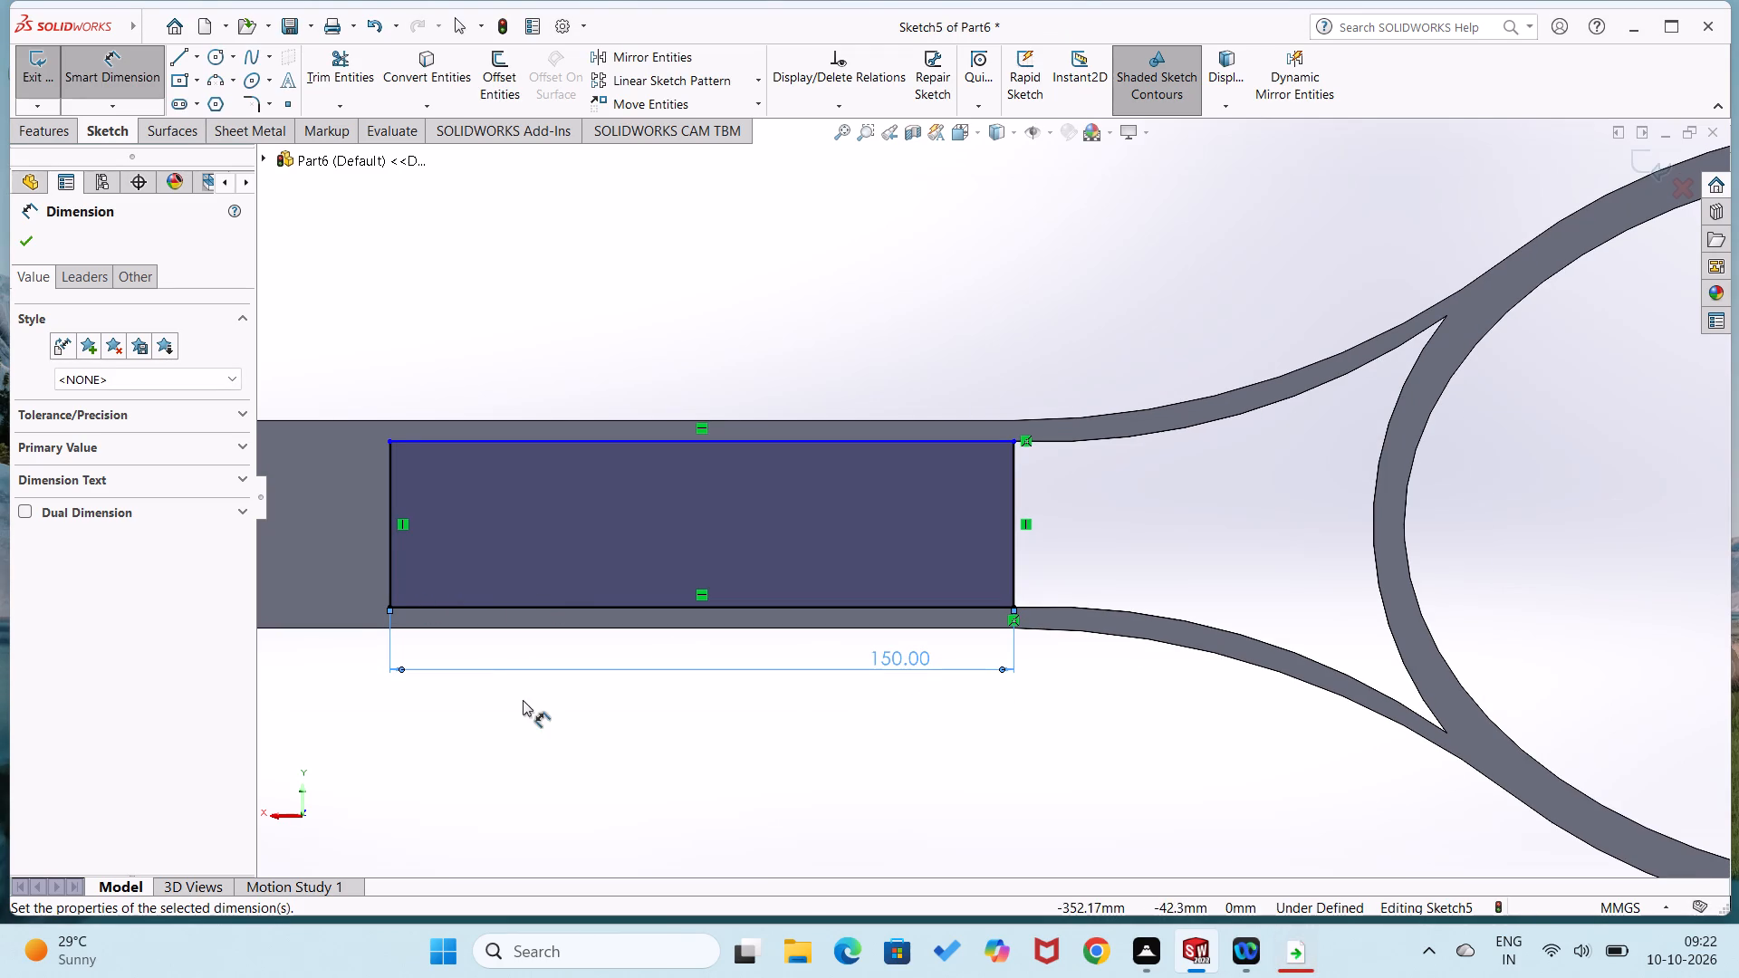
pyautogui.click(390, 561)
pyautogui.click(344, 562)
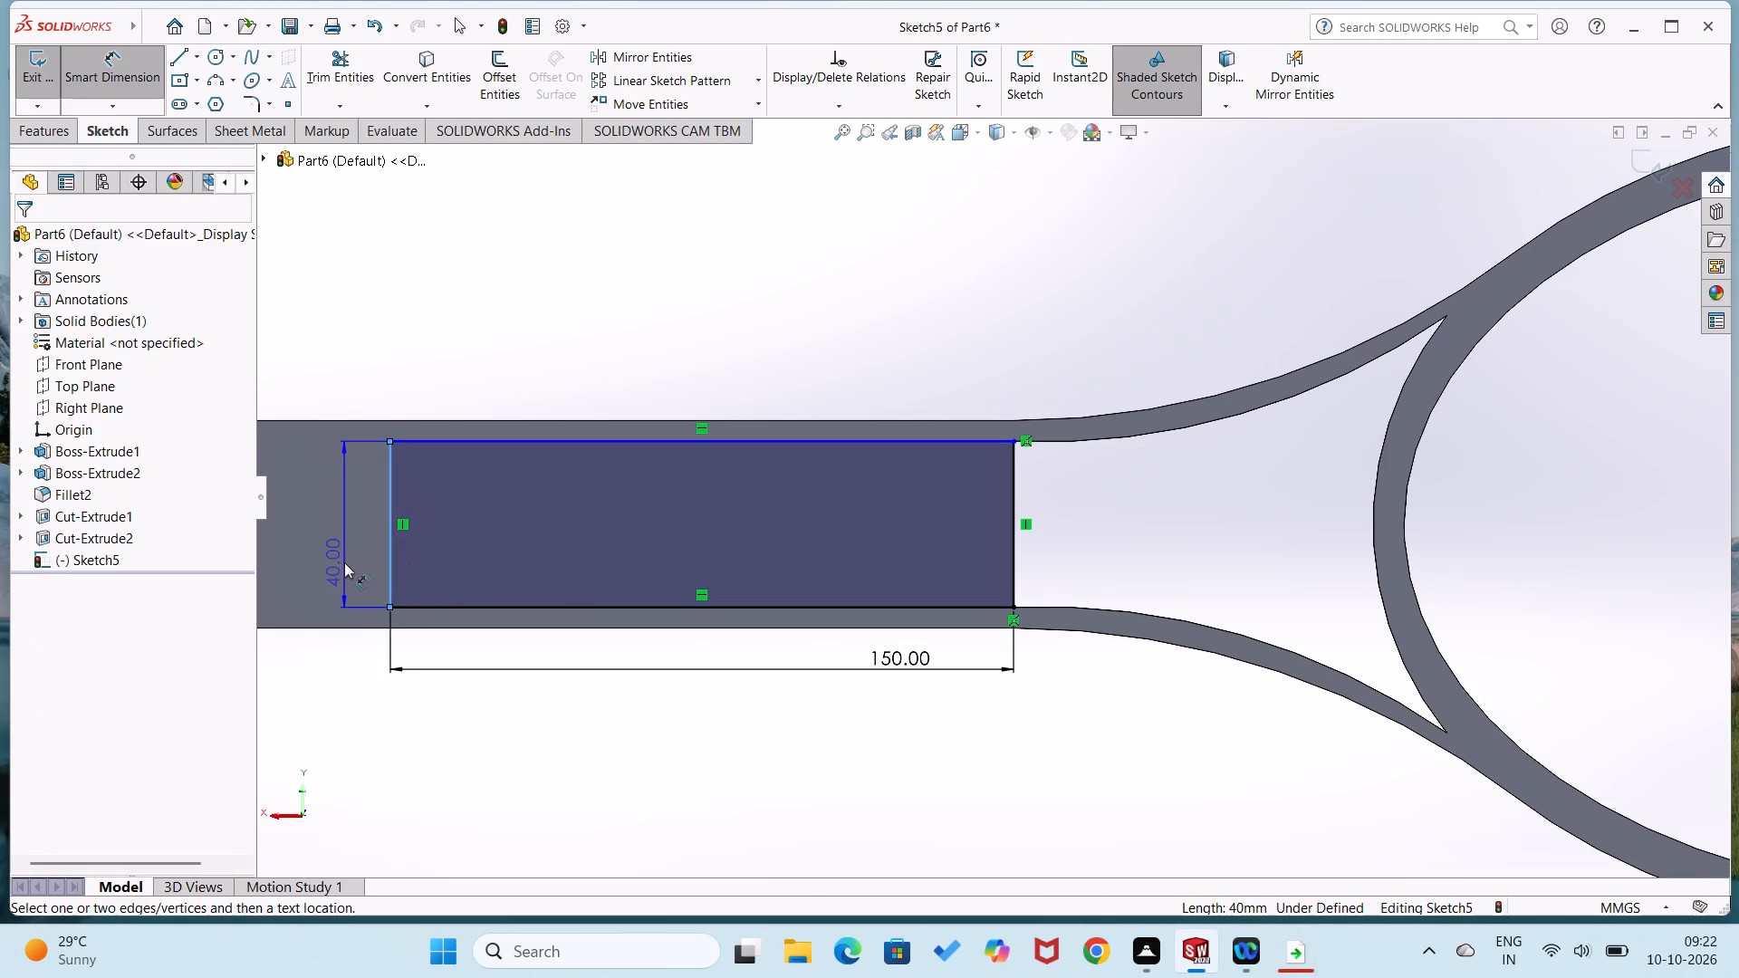
pyautogui.click(266, 537)
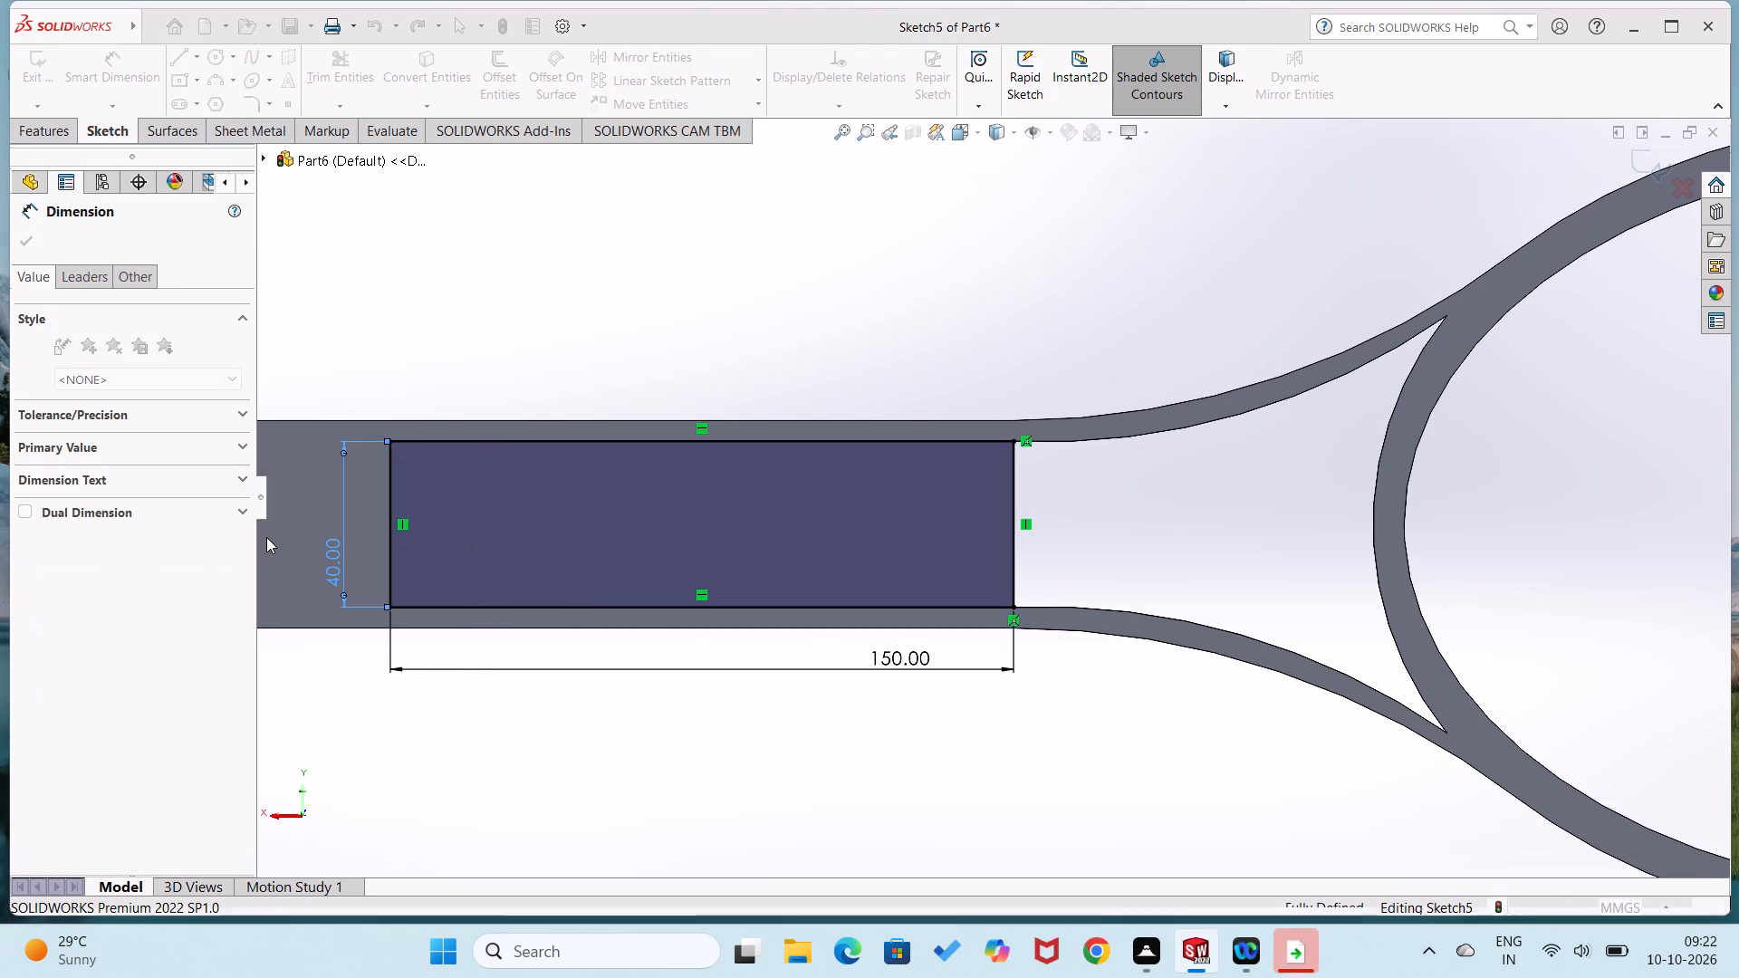
pyautogui.click(385, 713)
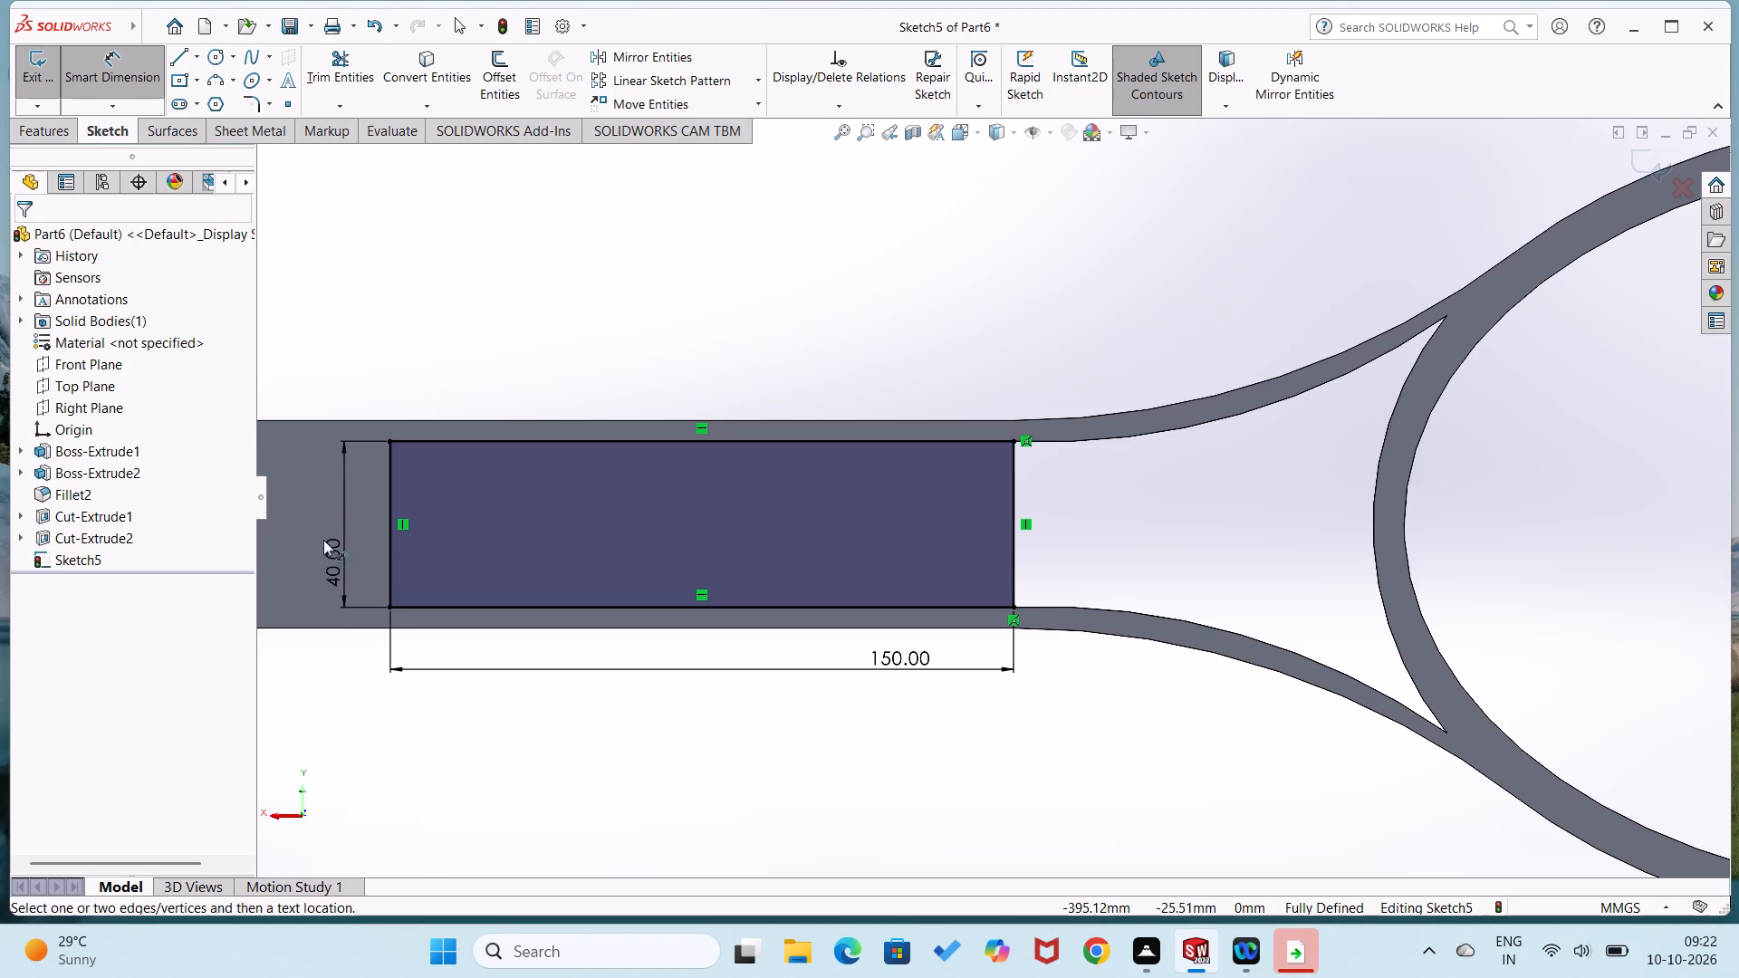
# Cut-extrude the rectangle on the handle's opposite face with a blind depth of 3 mm.
pyautogui.click(44, 139)
pyautogui.click(312, 72)
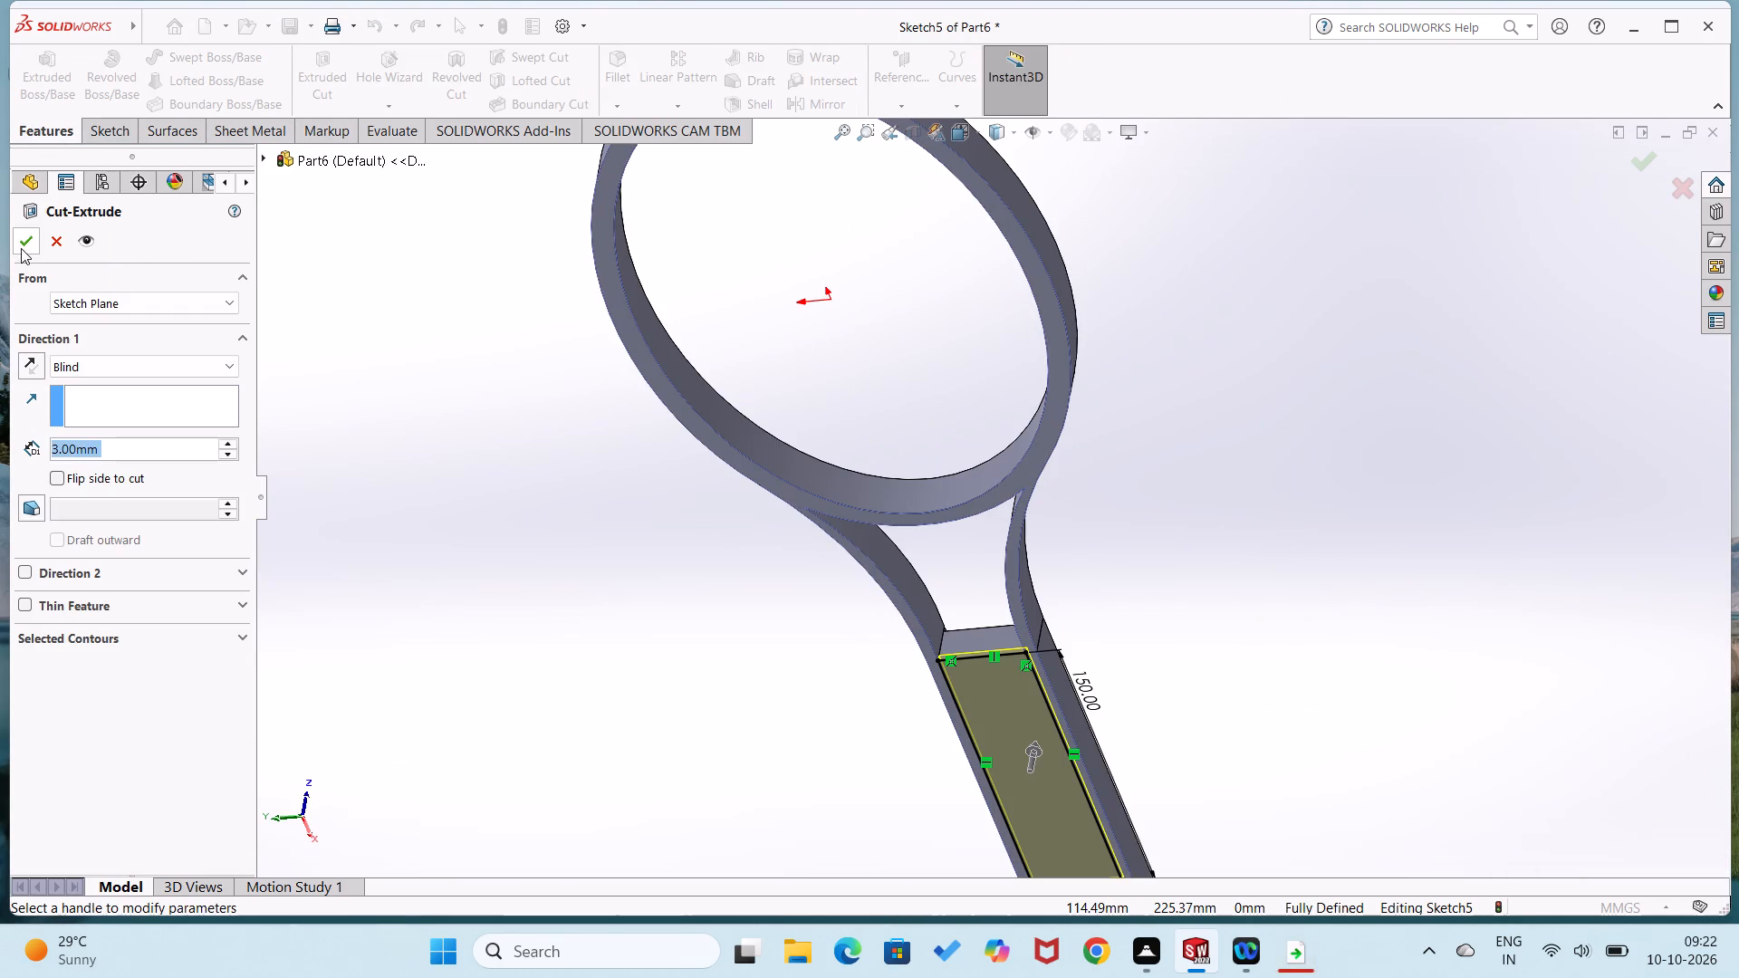
pyautogui.click(21, 247)
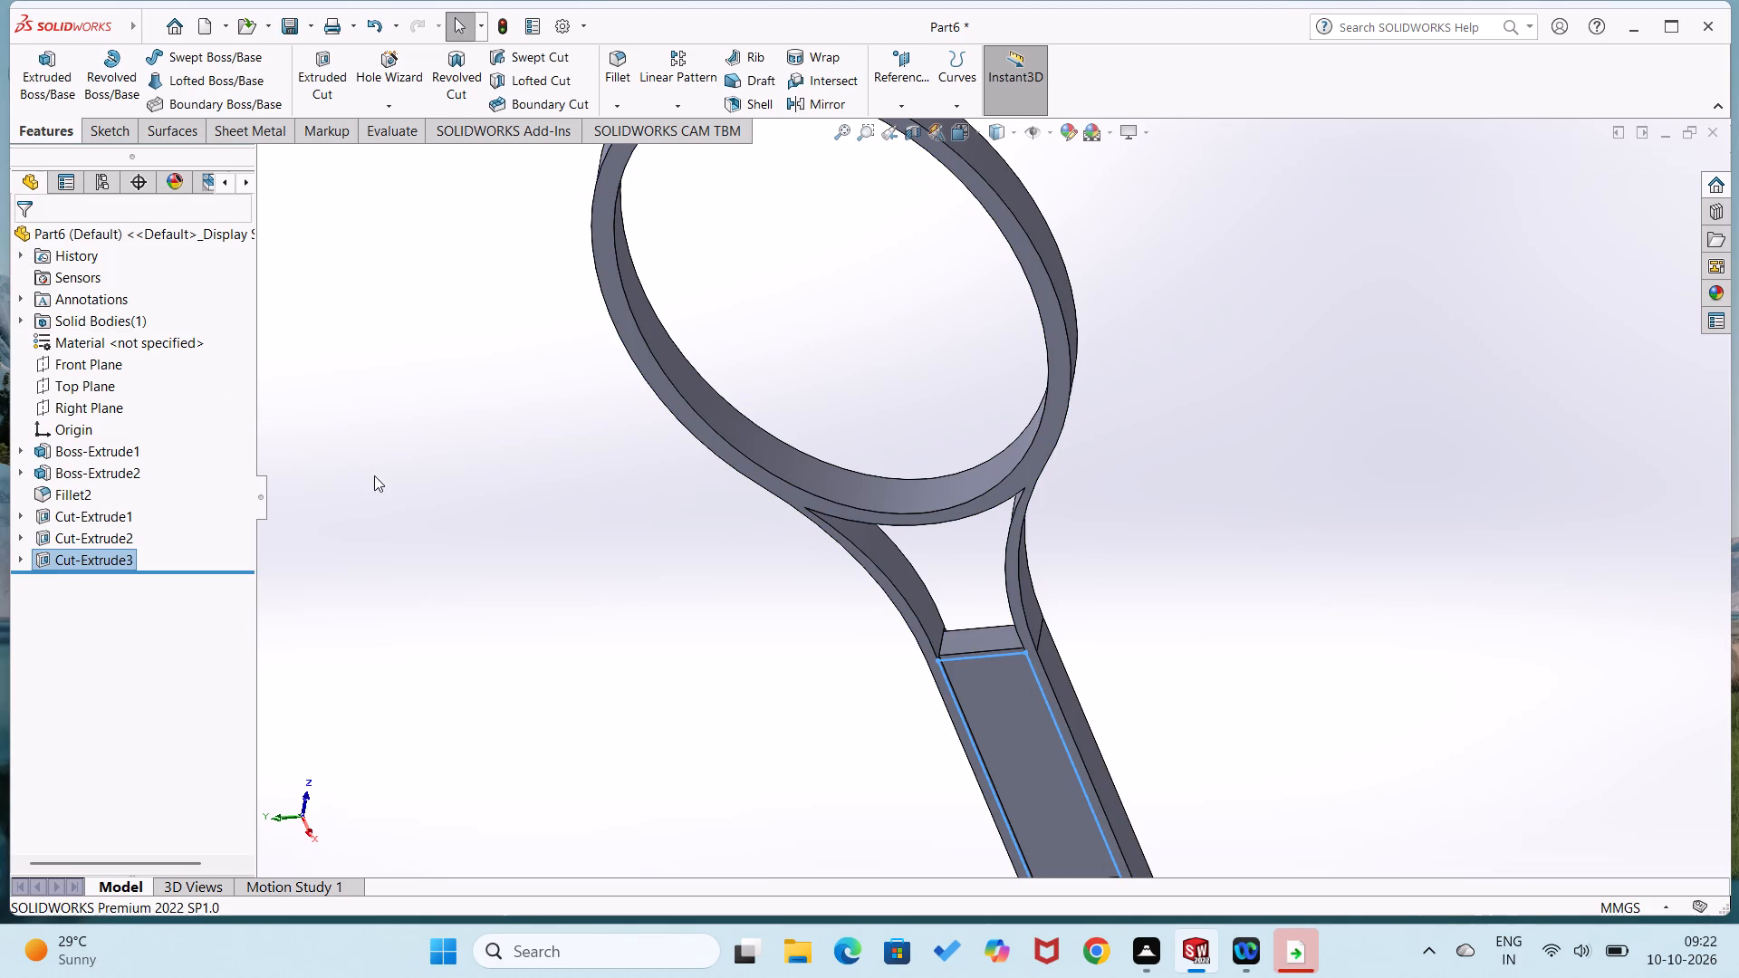
pyautogui.click(415, 496)
pyautogui.click(426, 503)
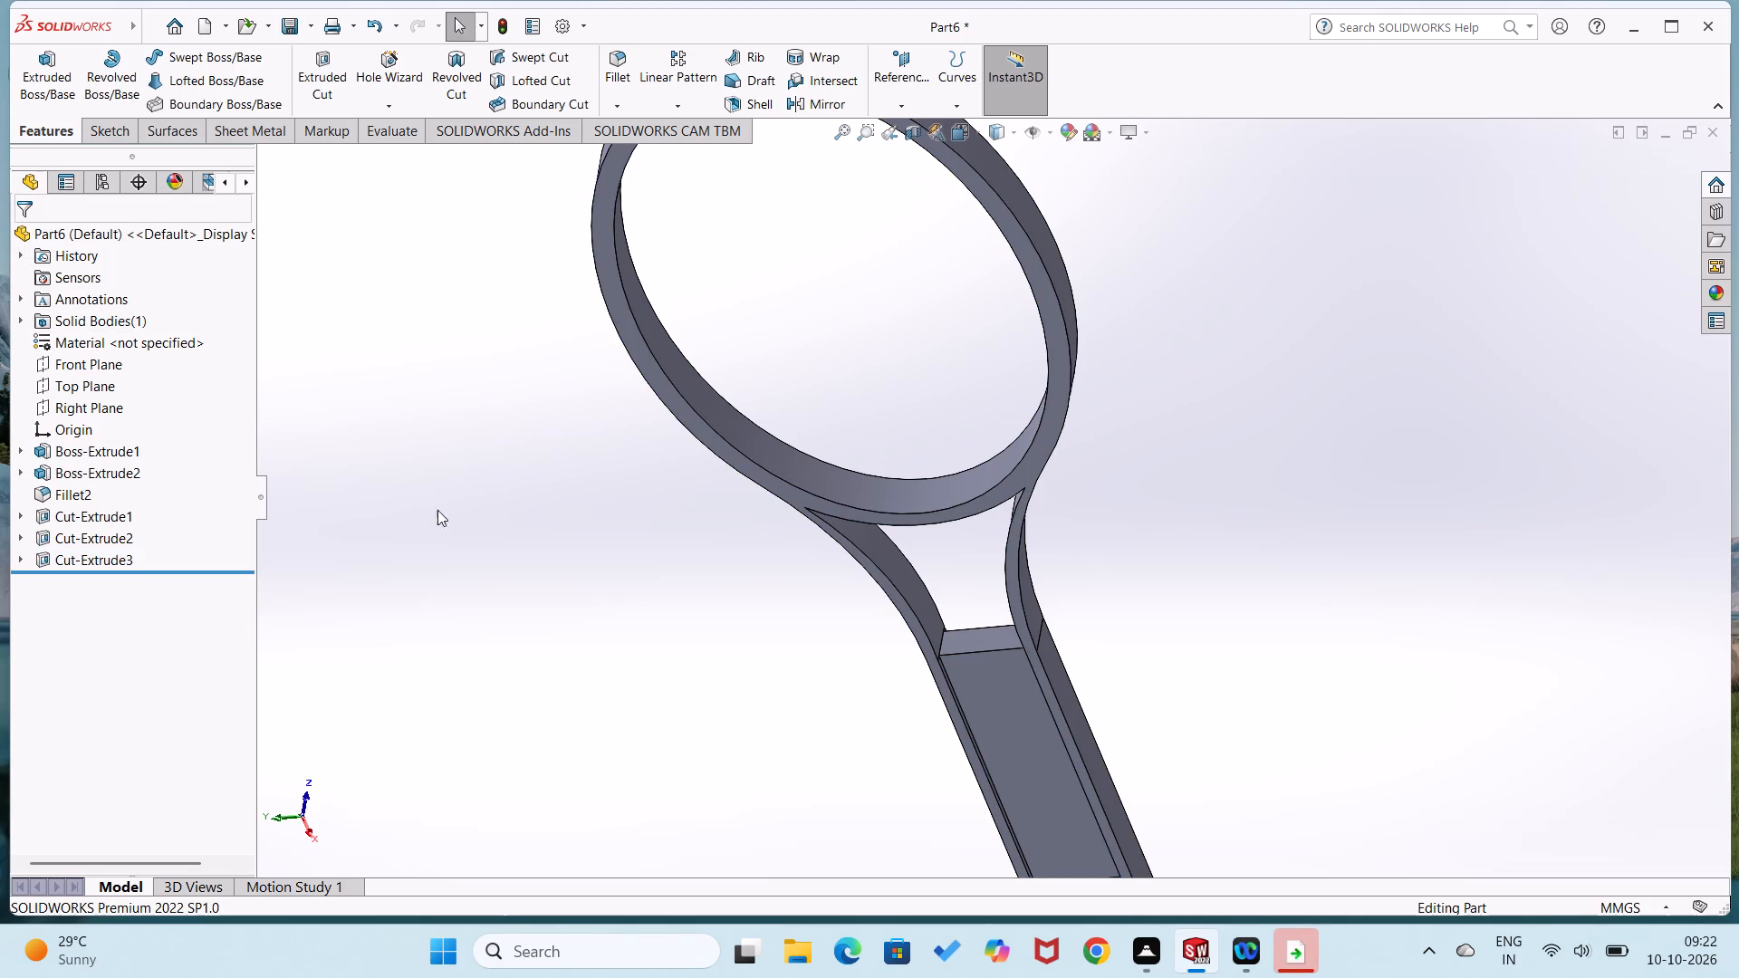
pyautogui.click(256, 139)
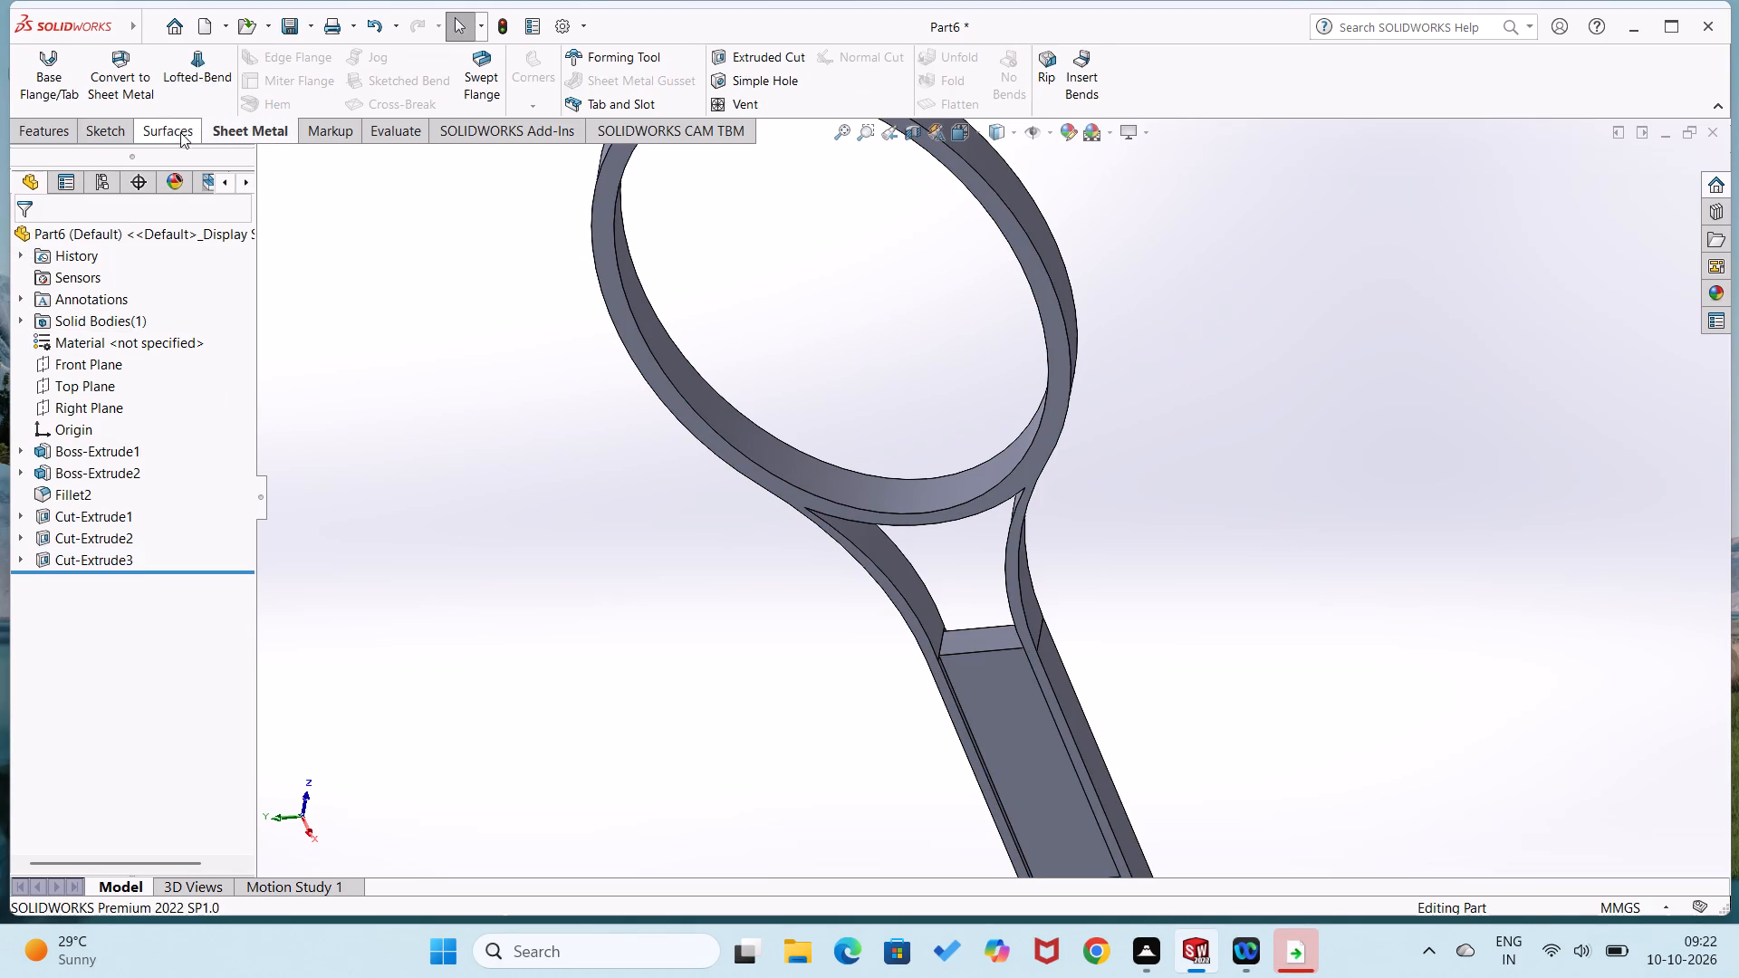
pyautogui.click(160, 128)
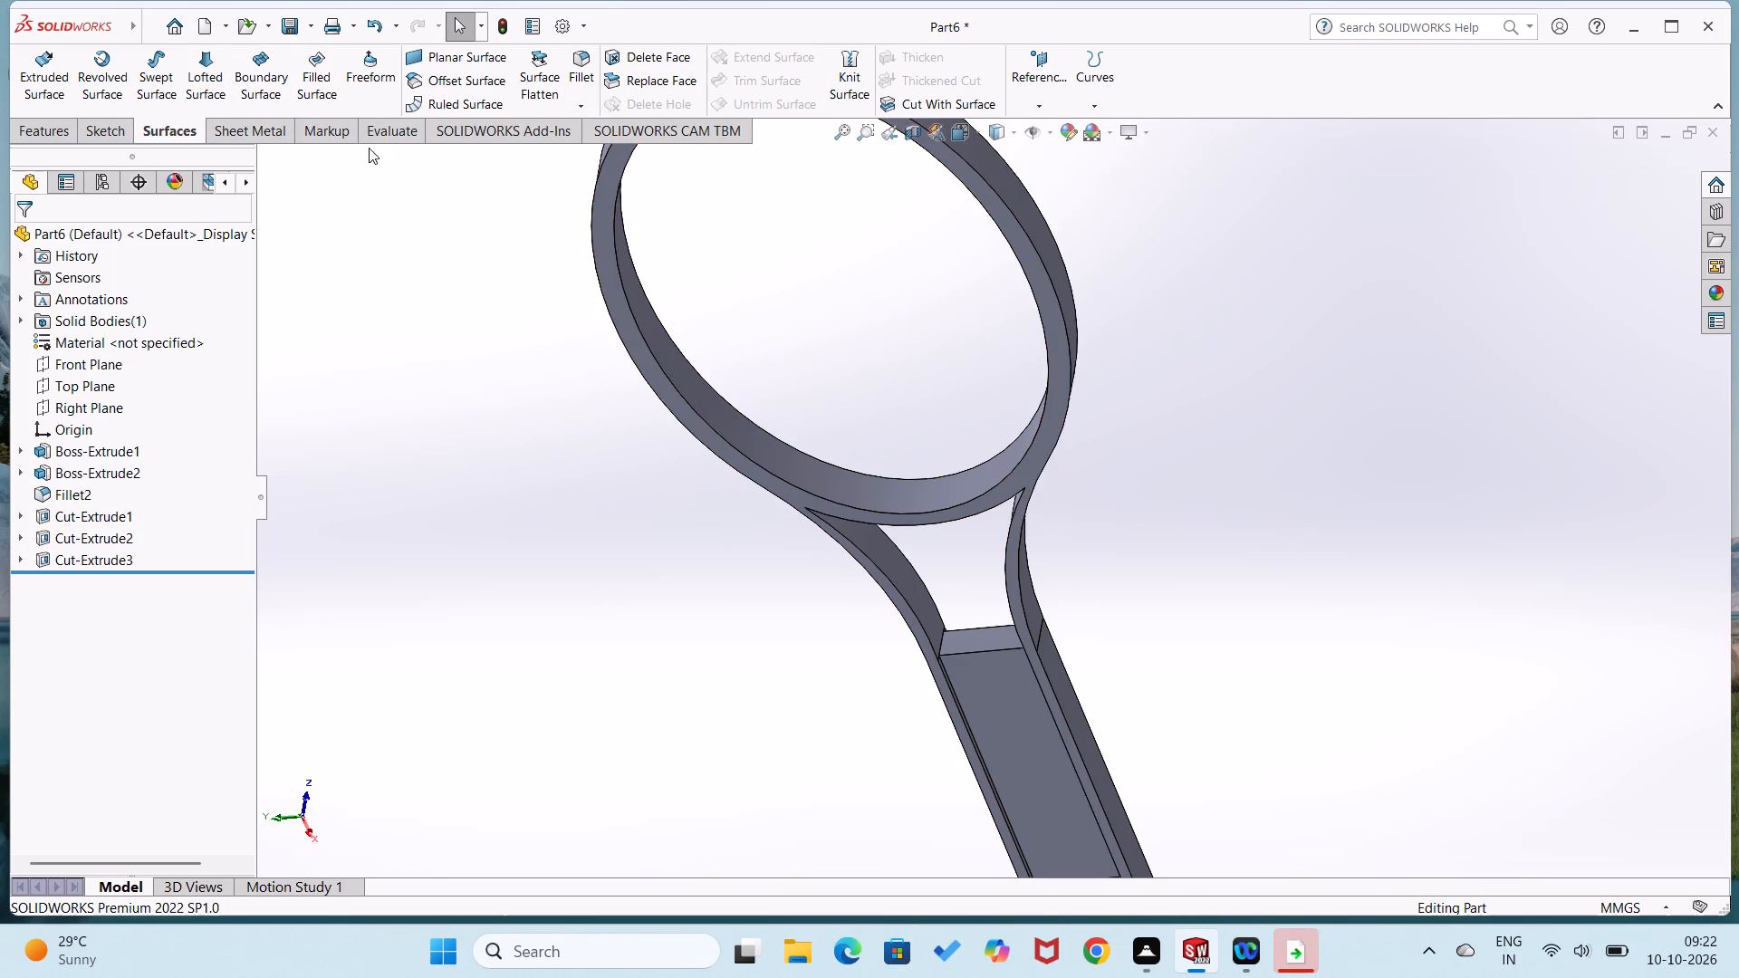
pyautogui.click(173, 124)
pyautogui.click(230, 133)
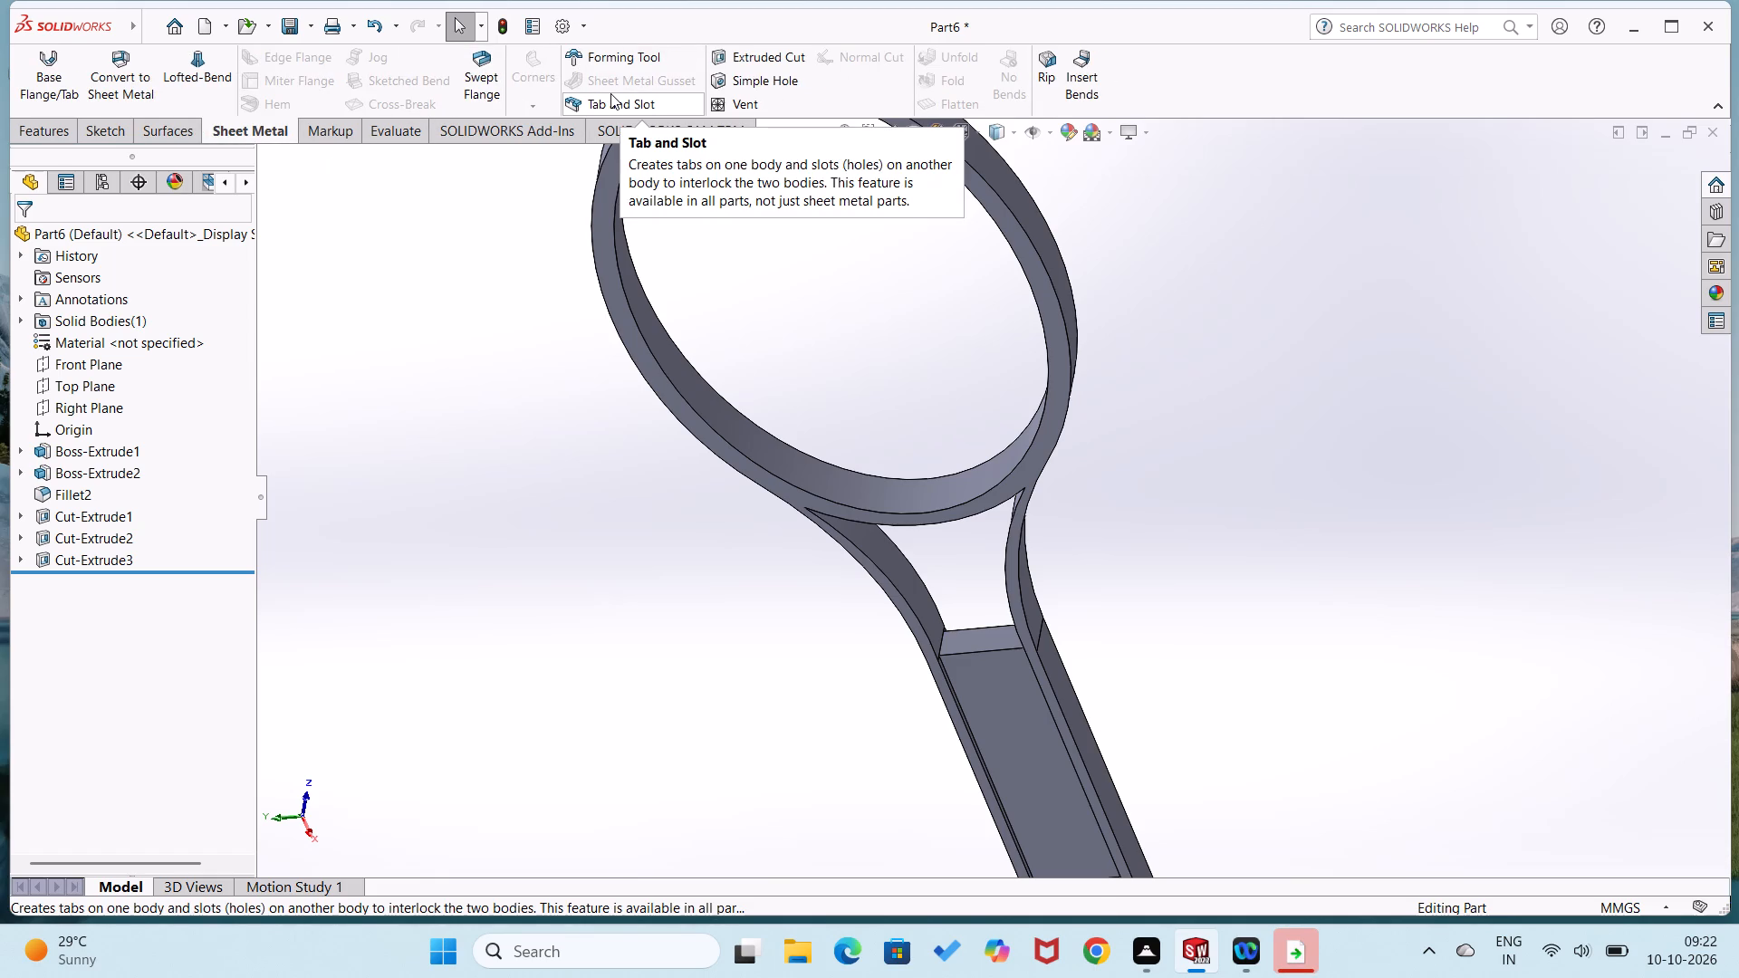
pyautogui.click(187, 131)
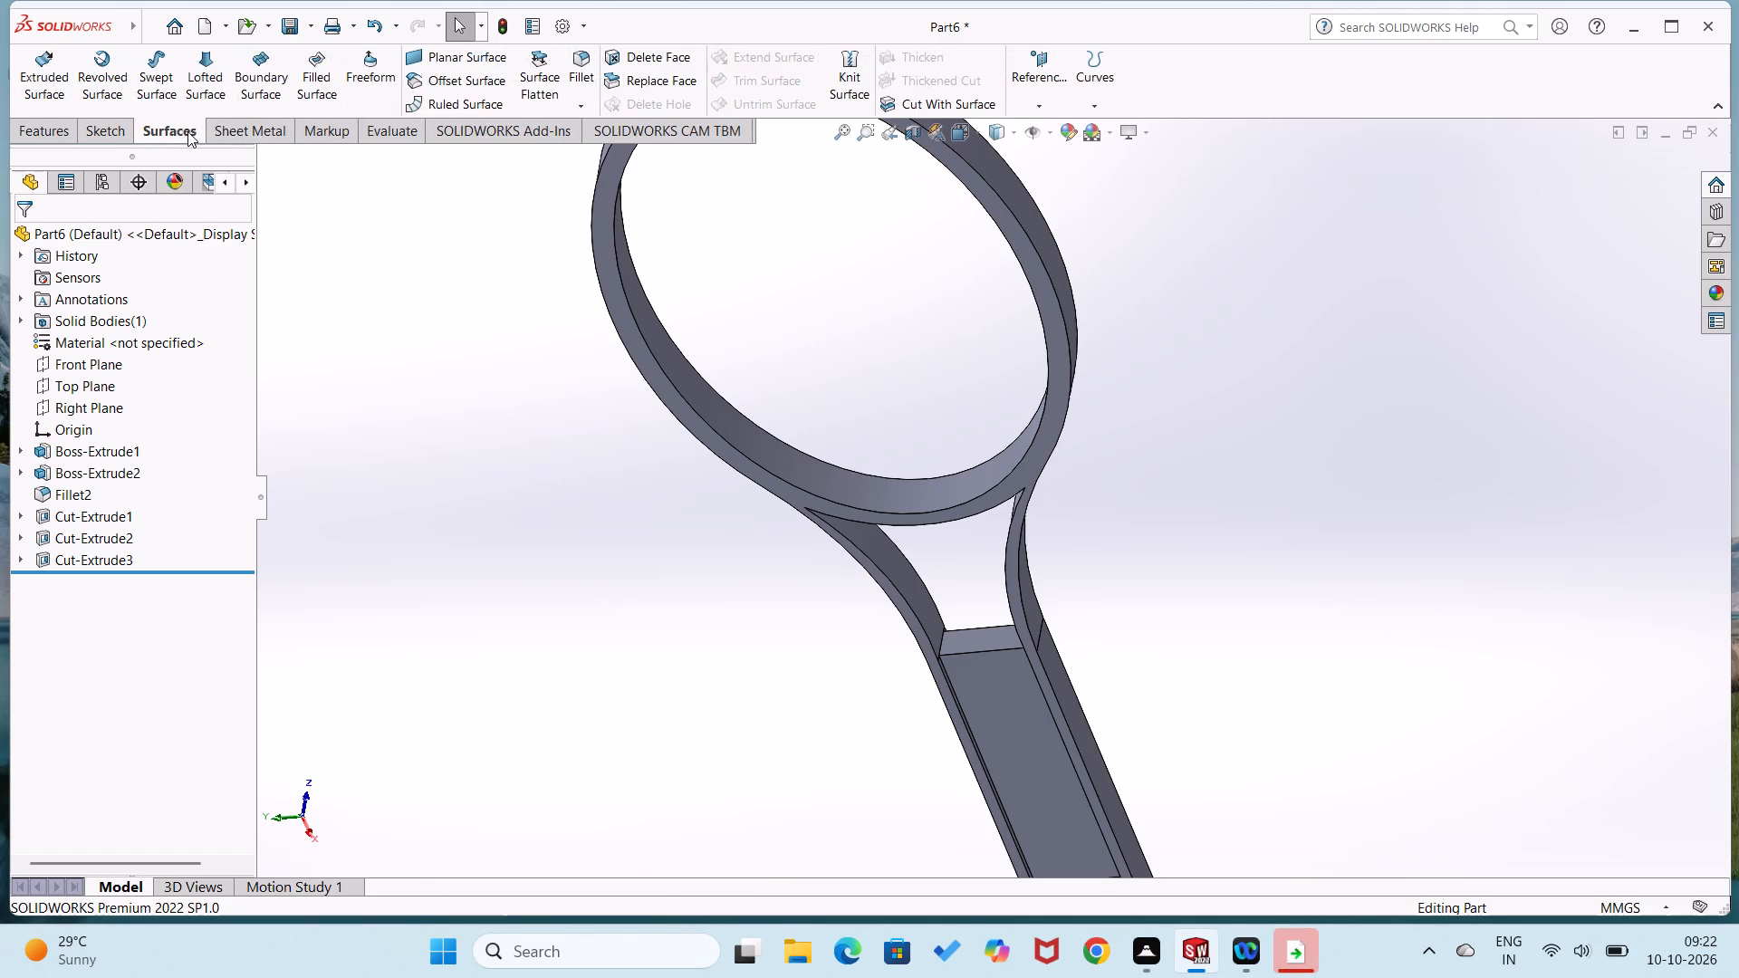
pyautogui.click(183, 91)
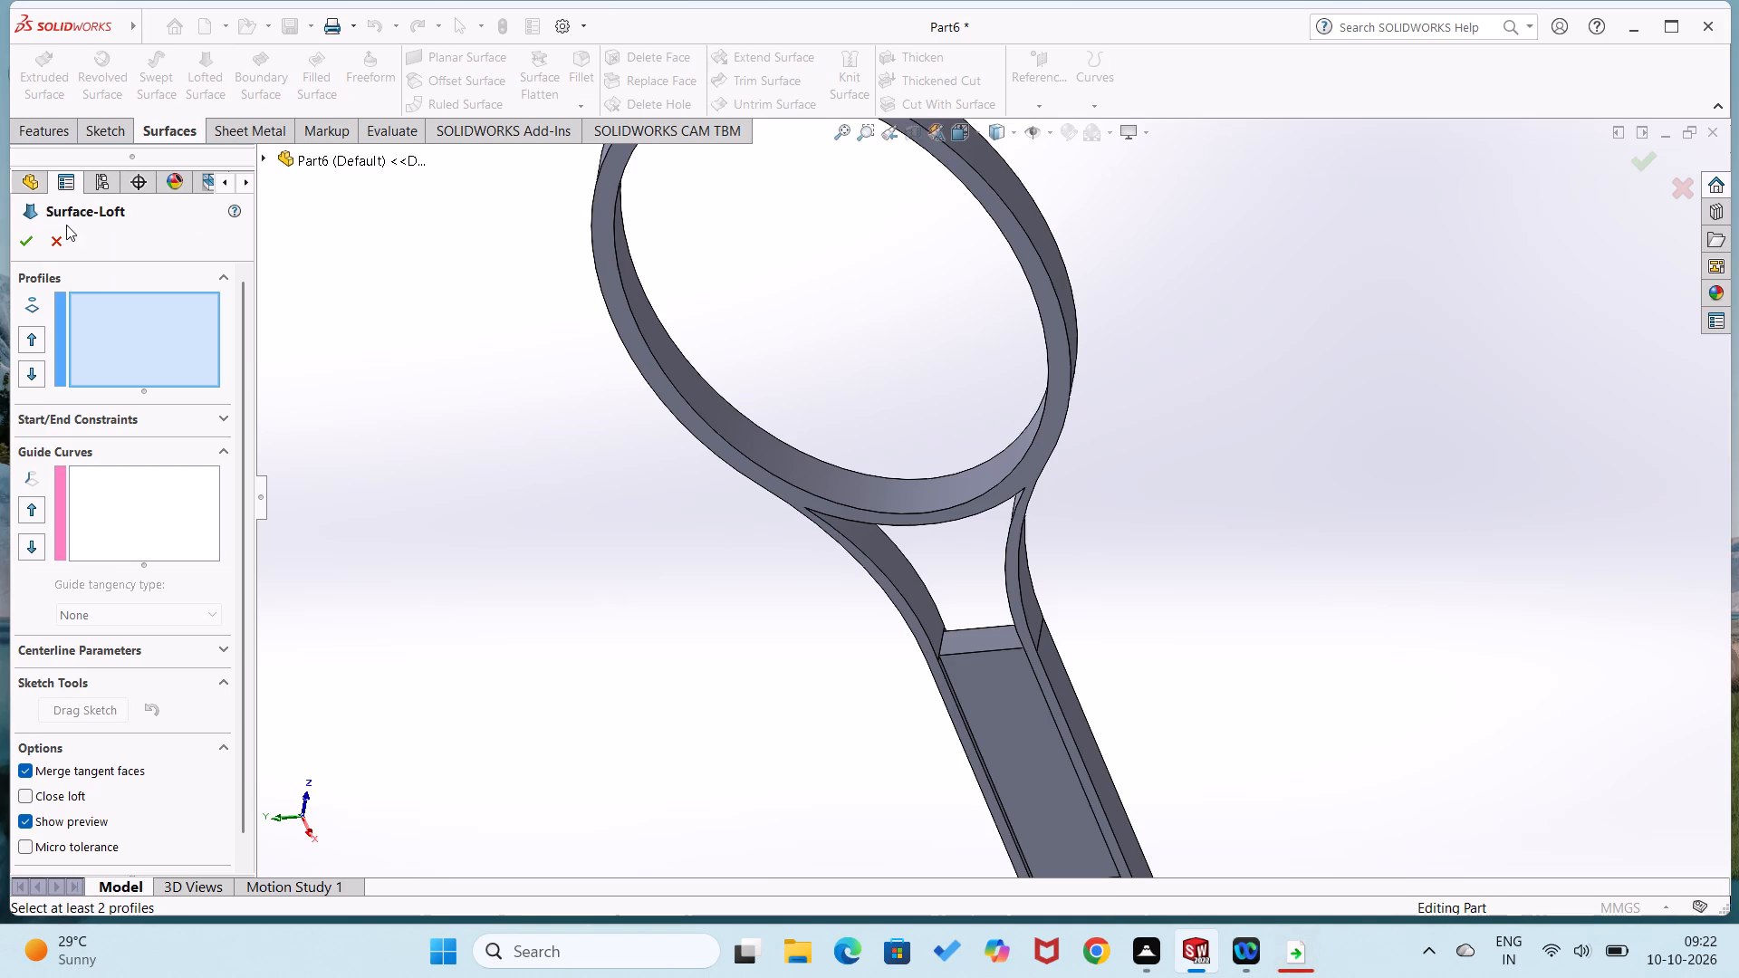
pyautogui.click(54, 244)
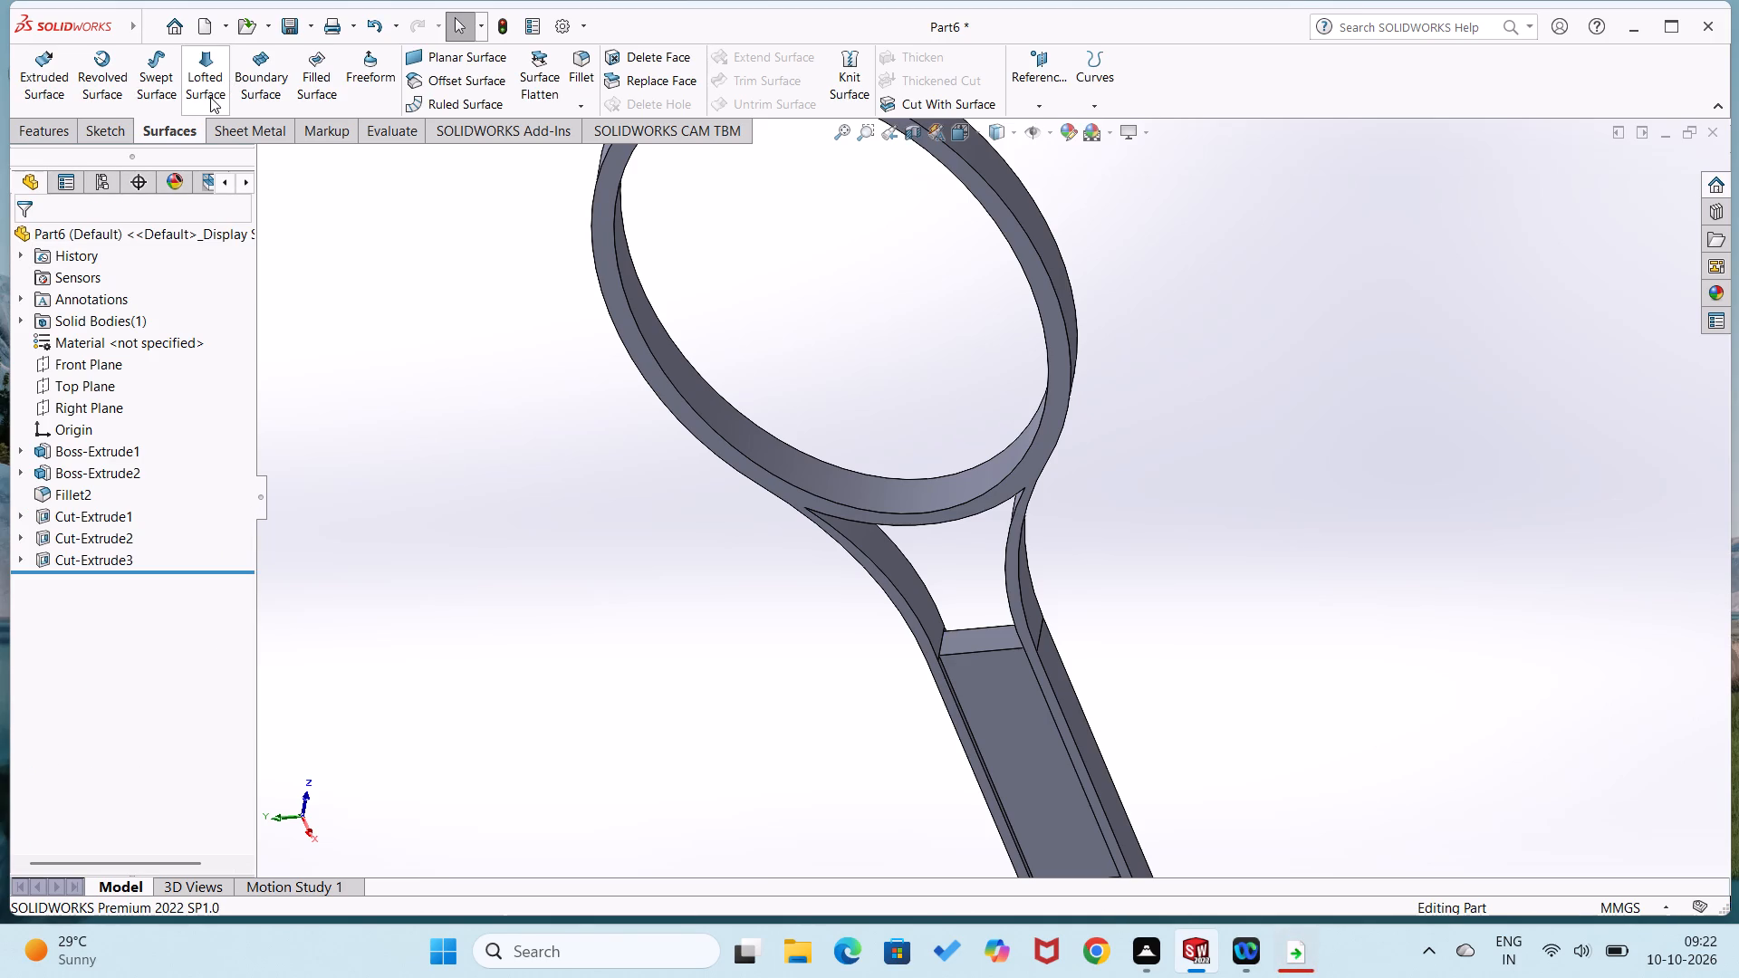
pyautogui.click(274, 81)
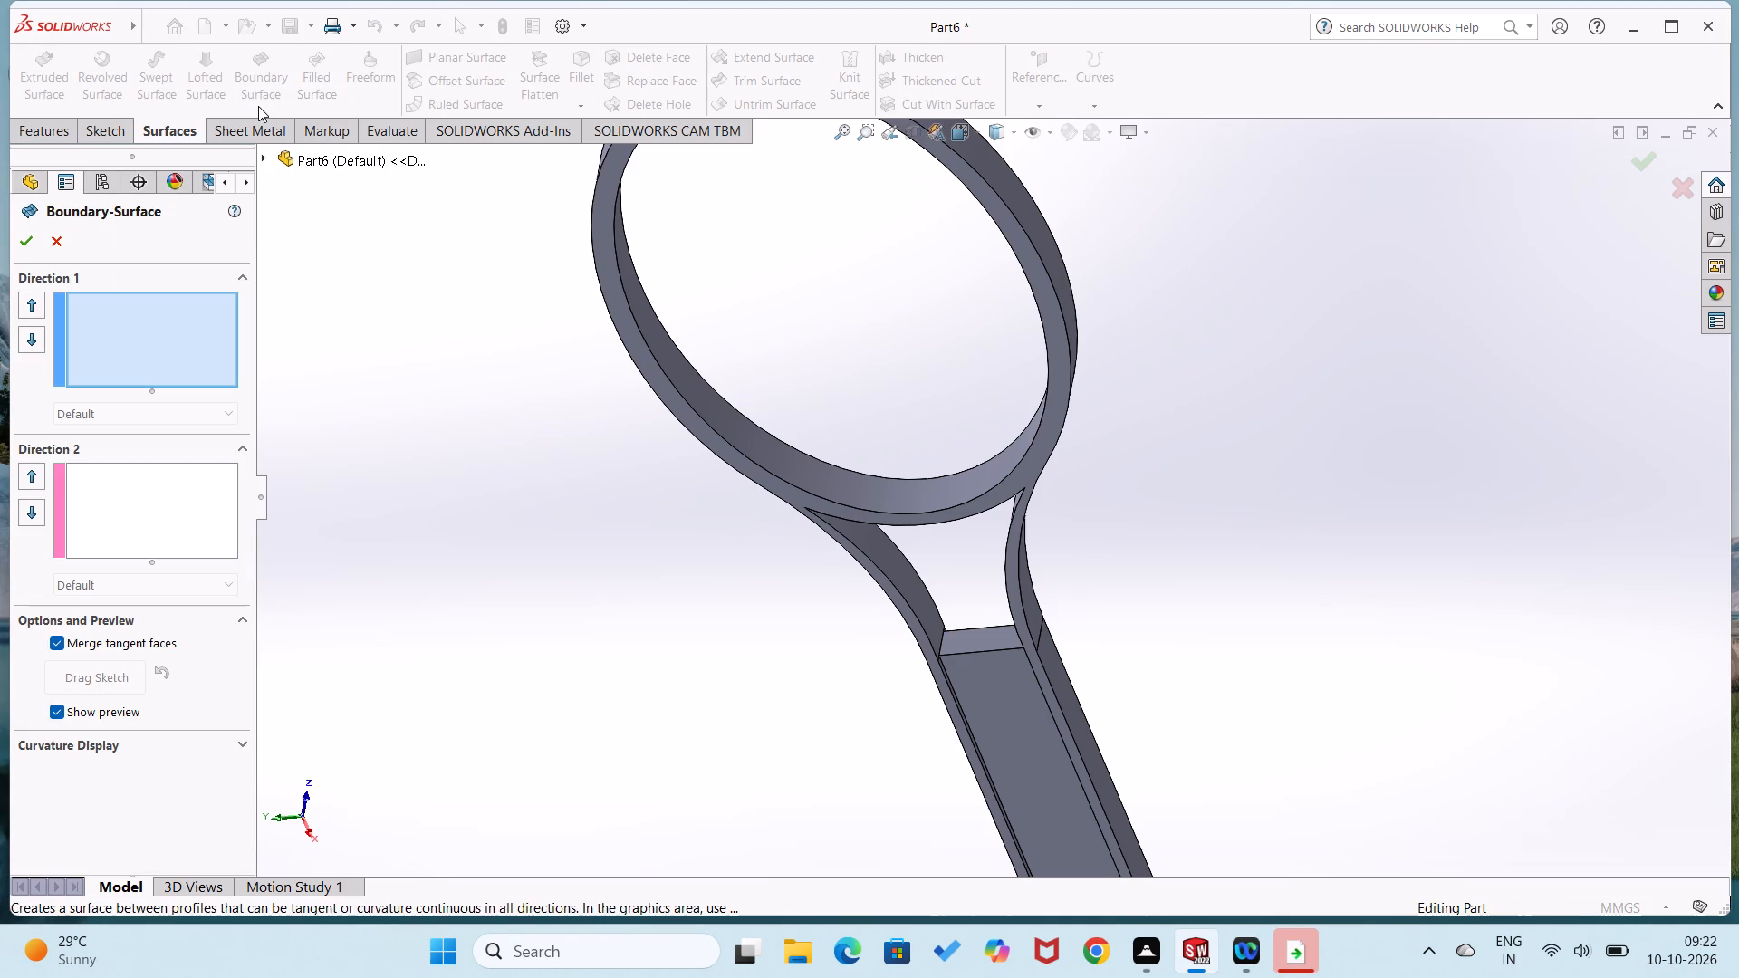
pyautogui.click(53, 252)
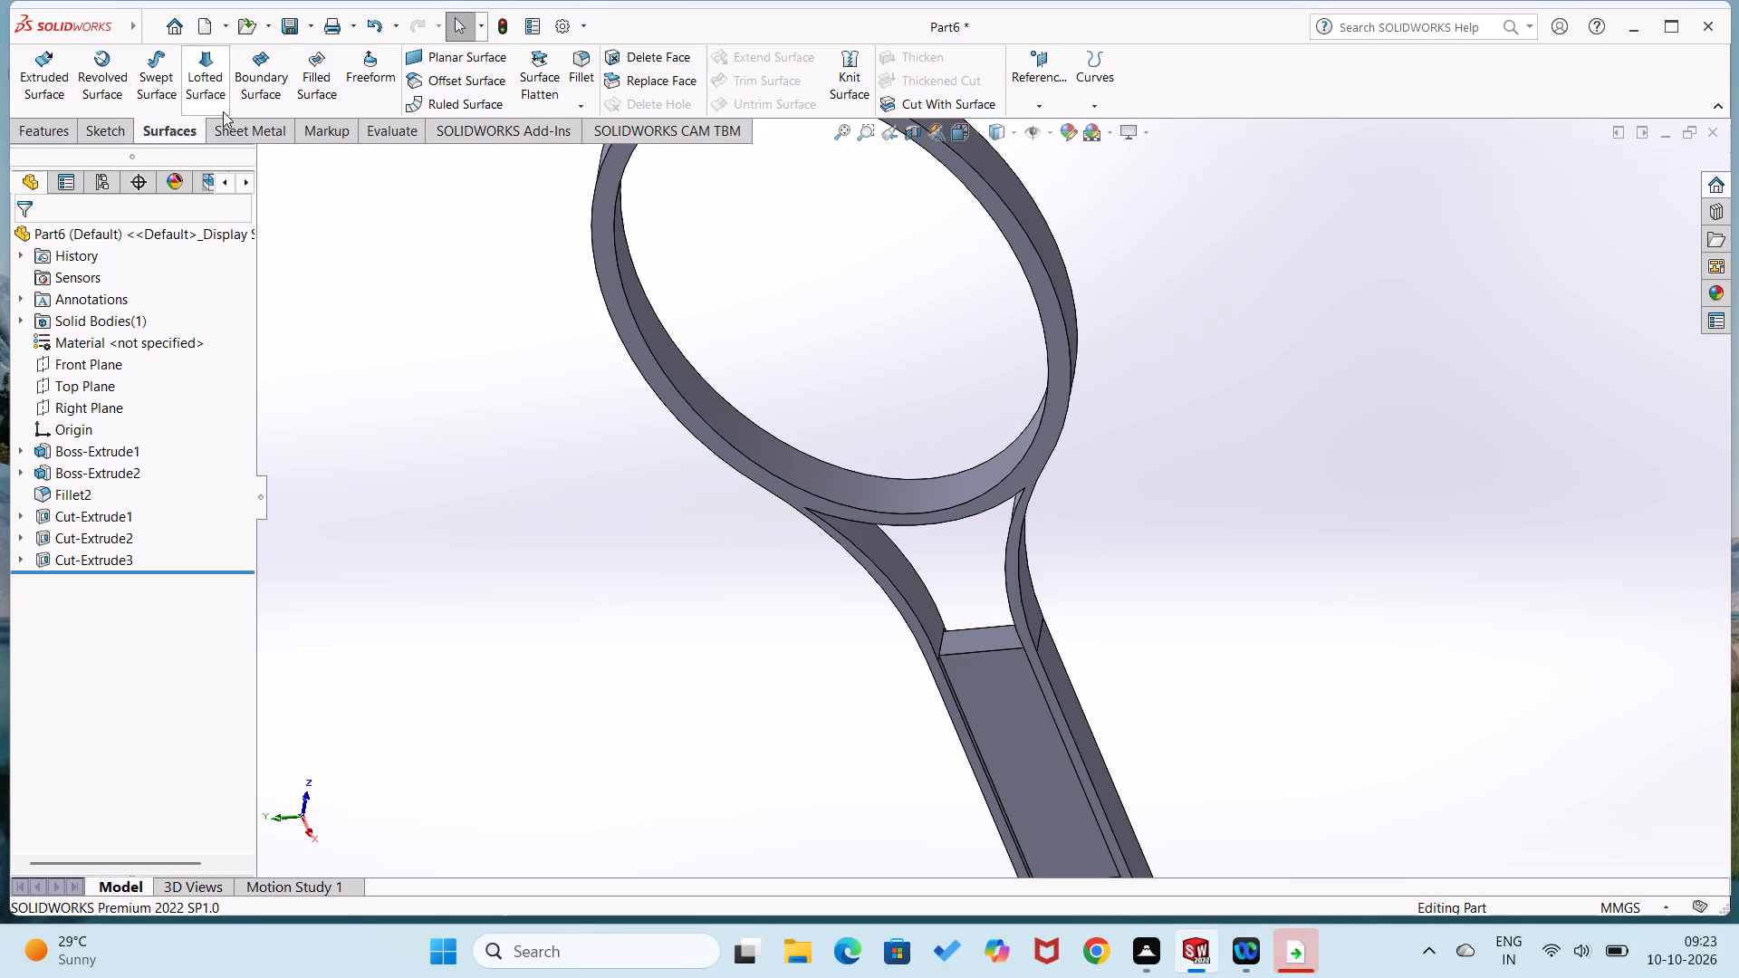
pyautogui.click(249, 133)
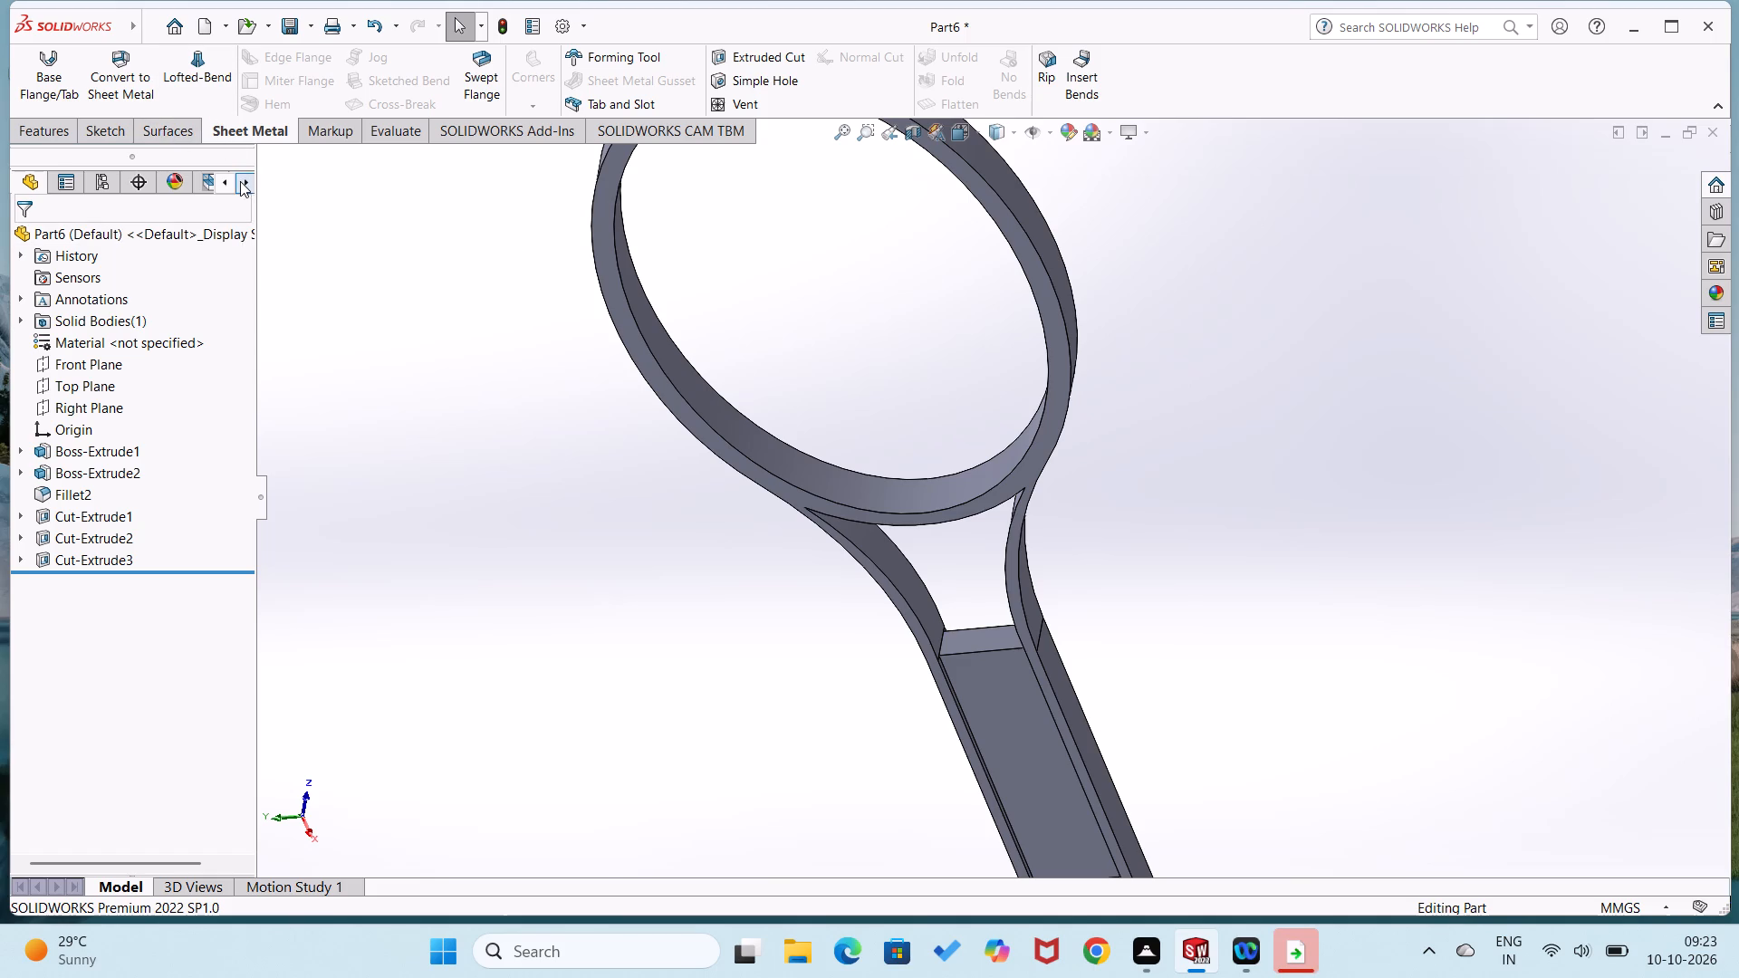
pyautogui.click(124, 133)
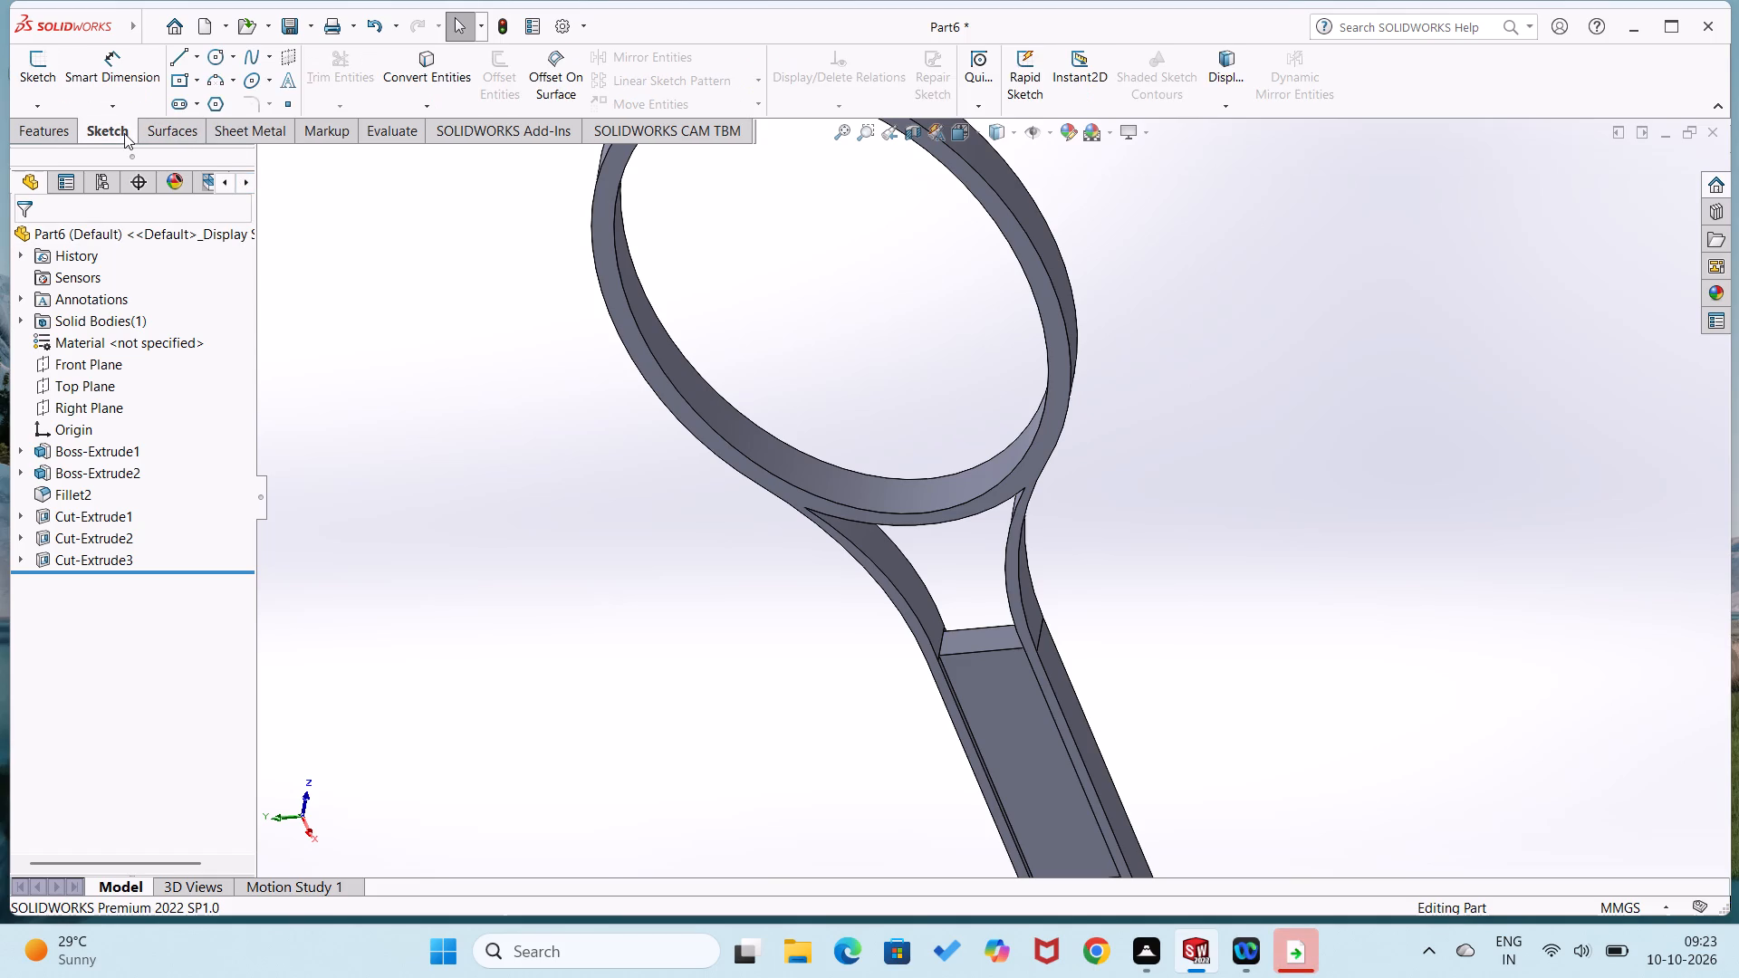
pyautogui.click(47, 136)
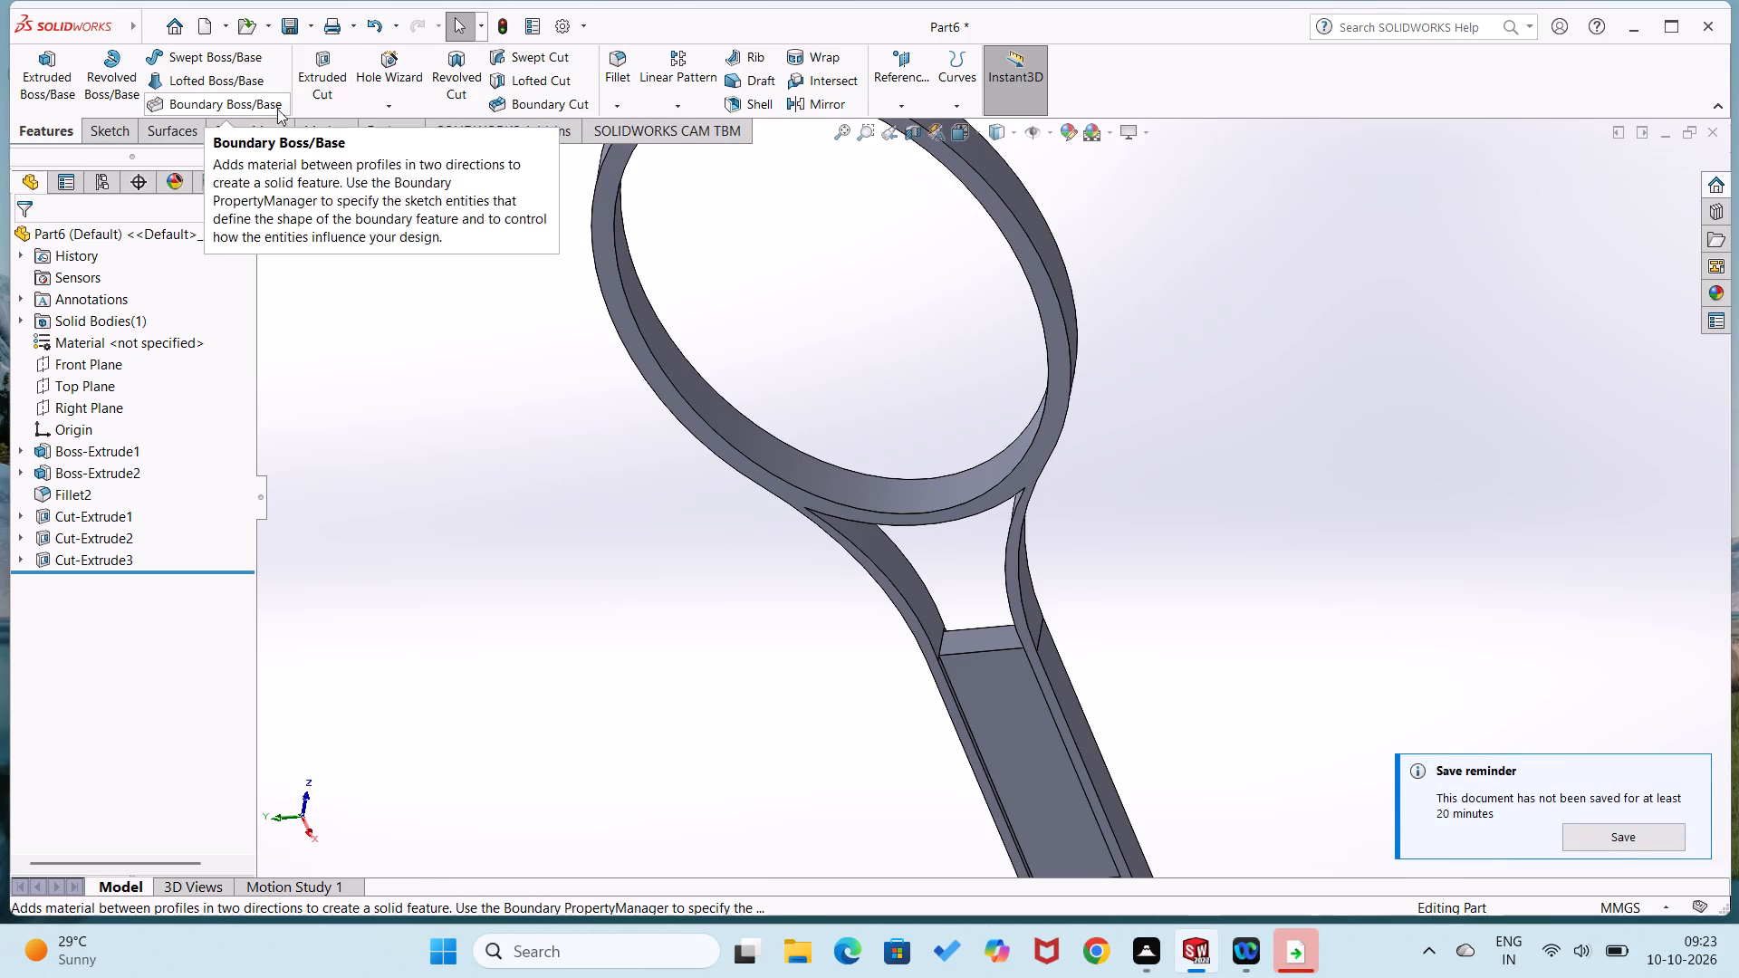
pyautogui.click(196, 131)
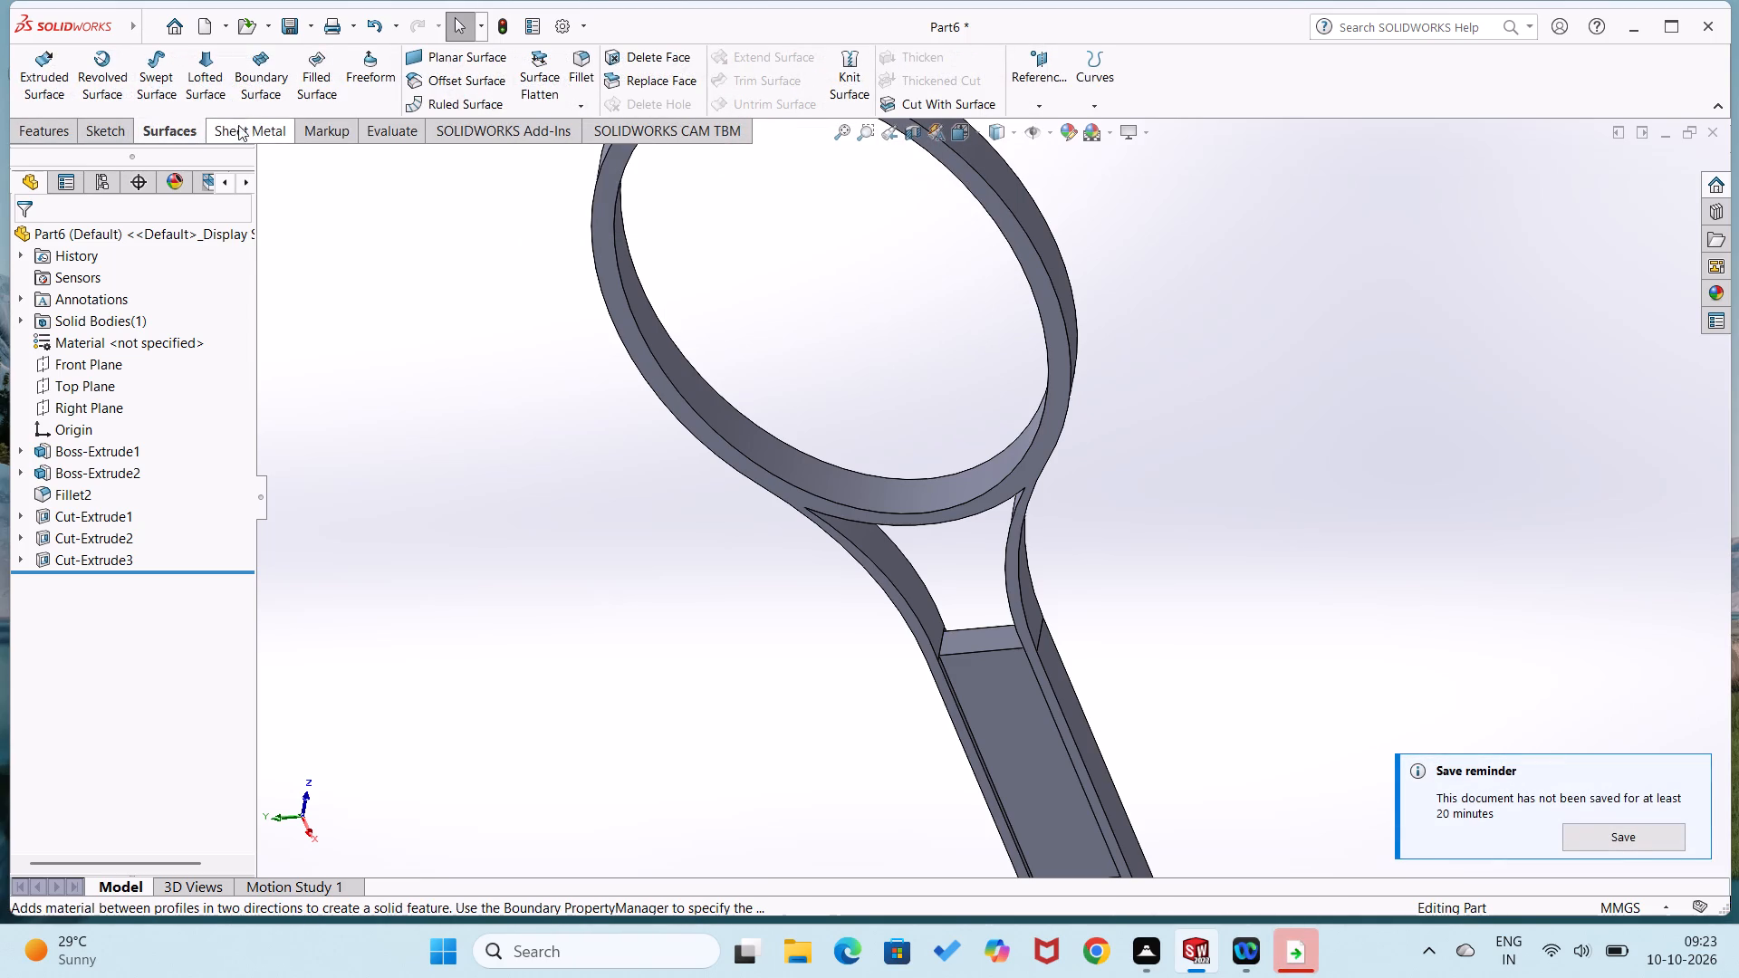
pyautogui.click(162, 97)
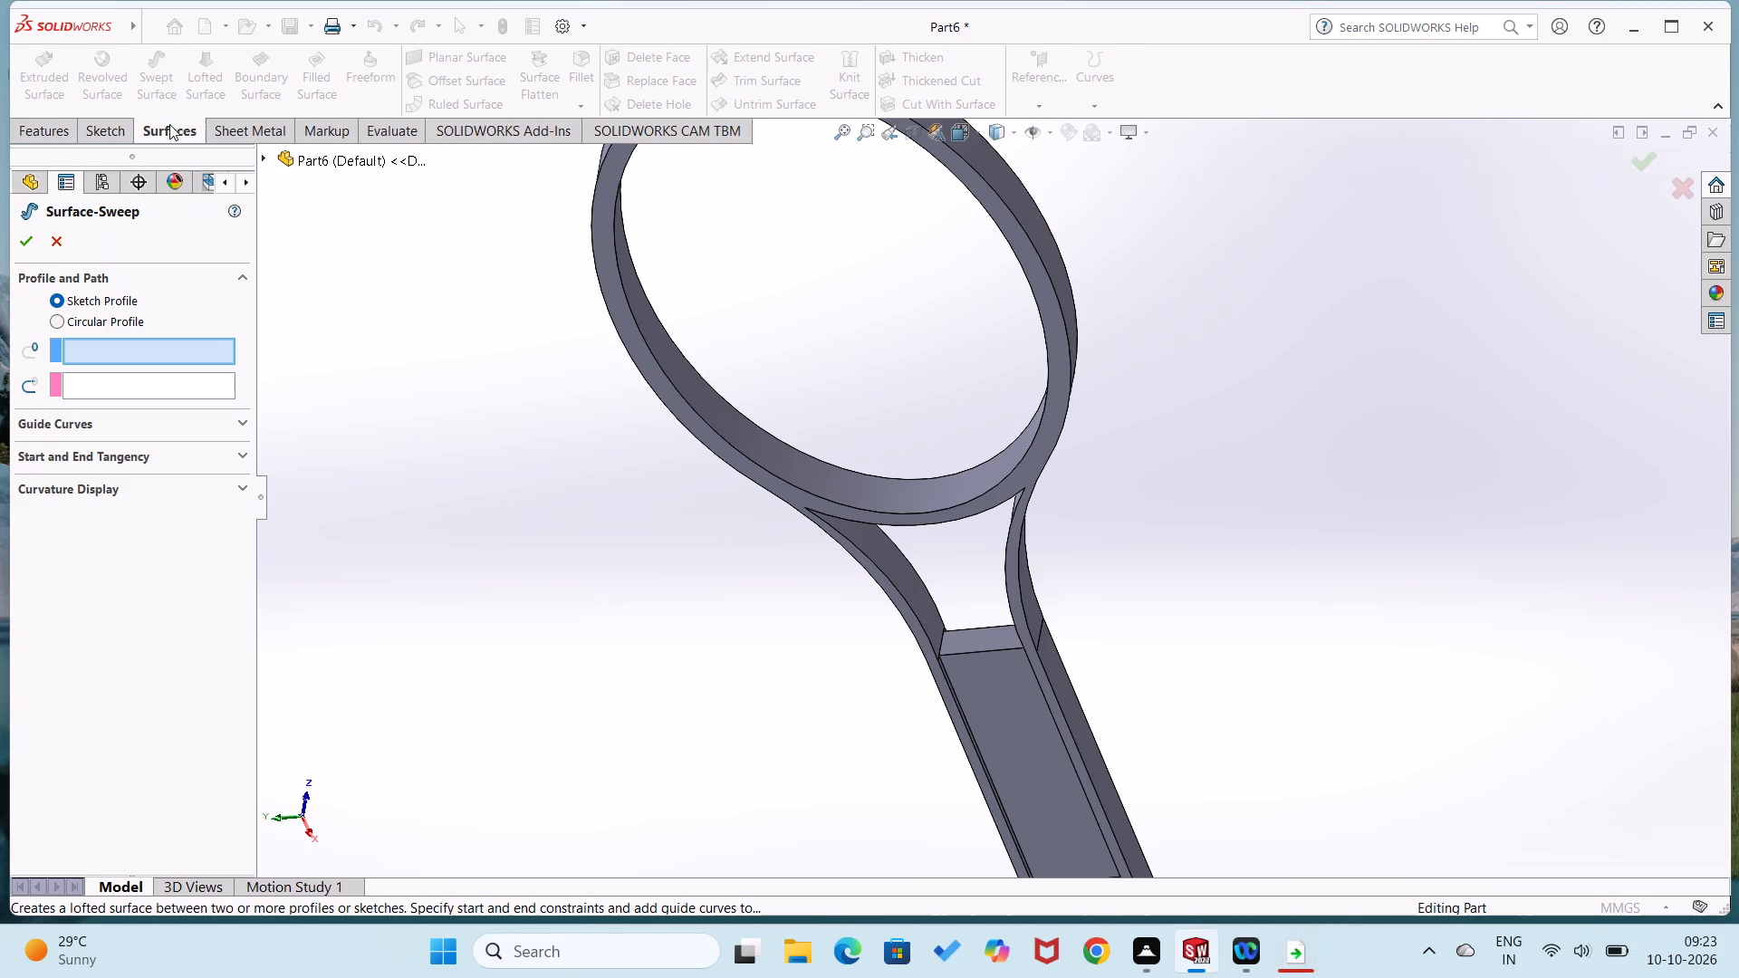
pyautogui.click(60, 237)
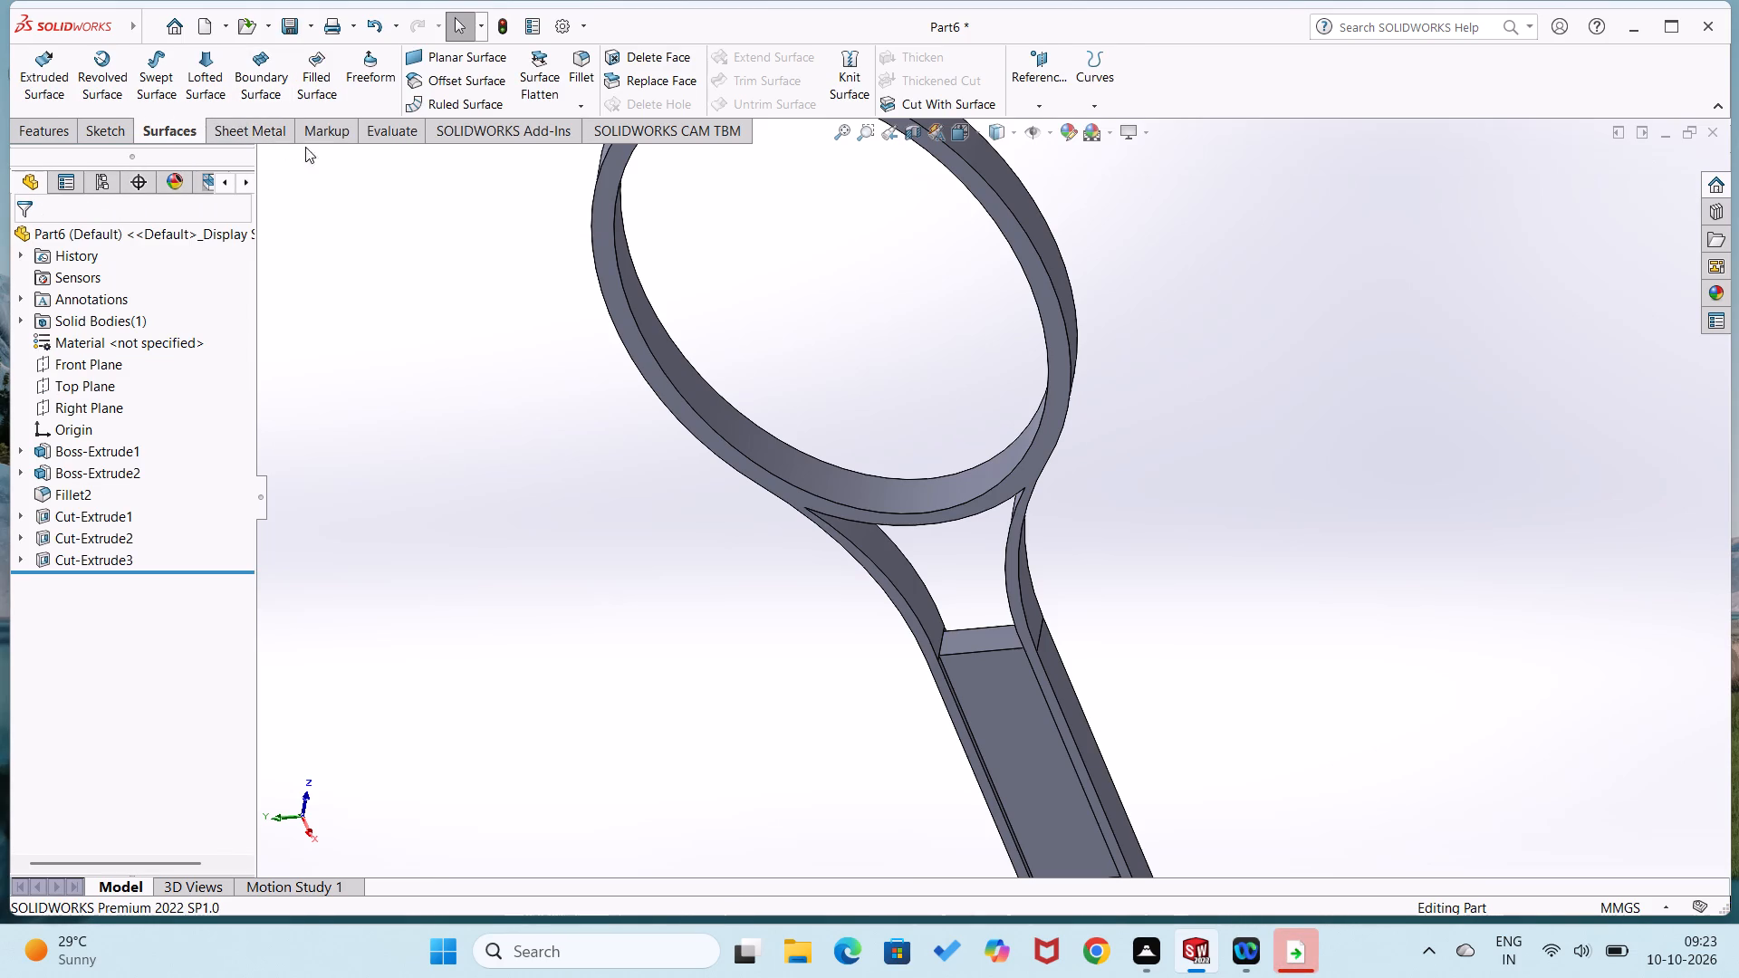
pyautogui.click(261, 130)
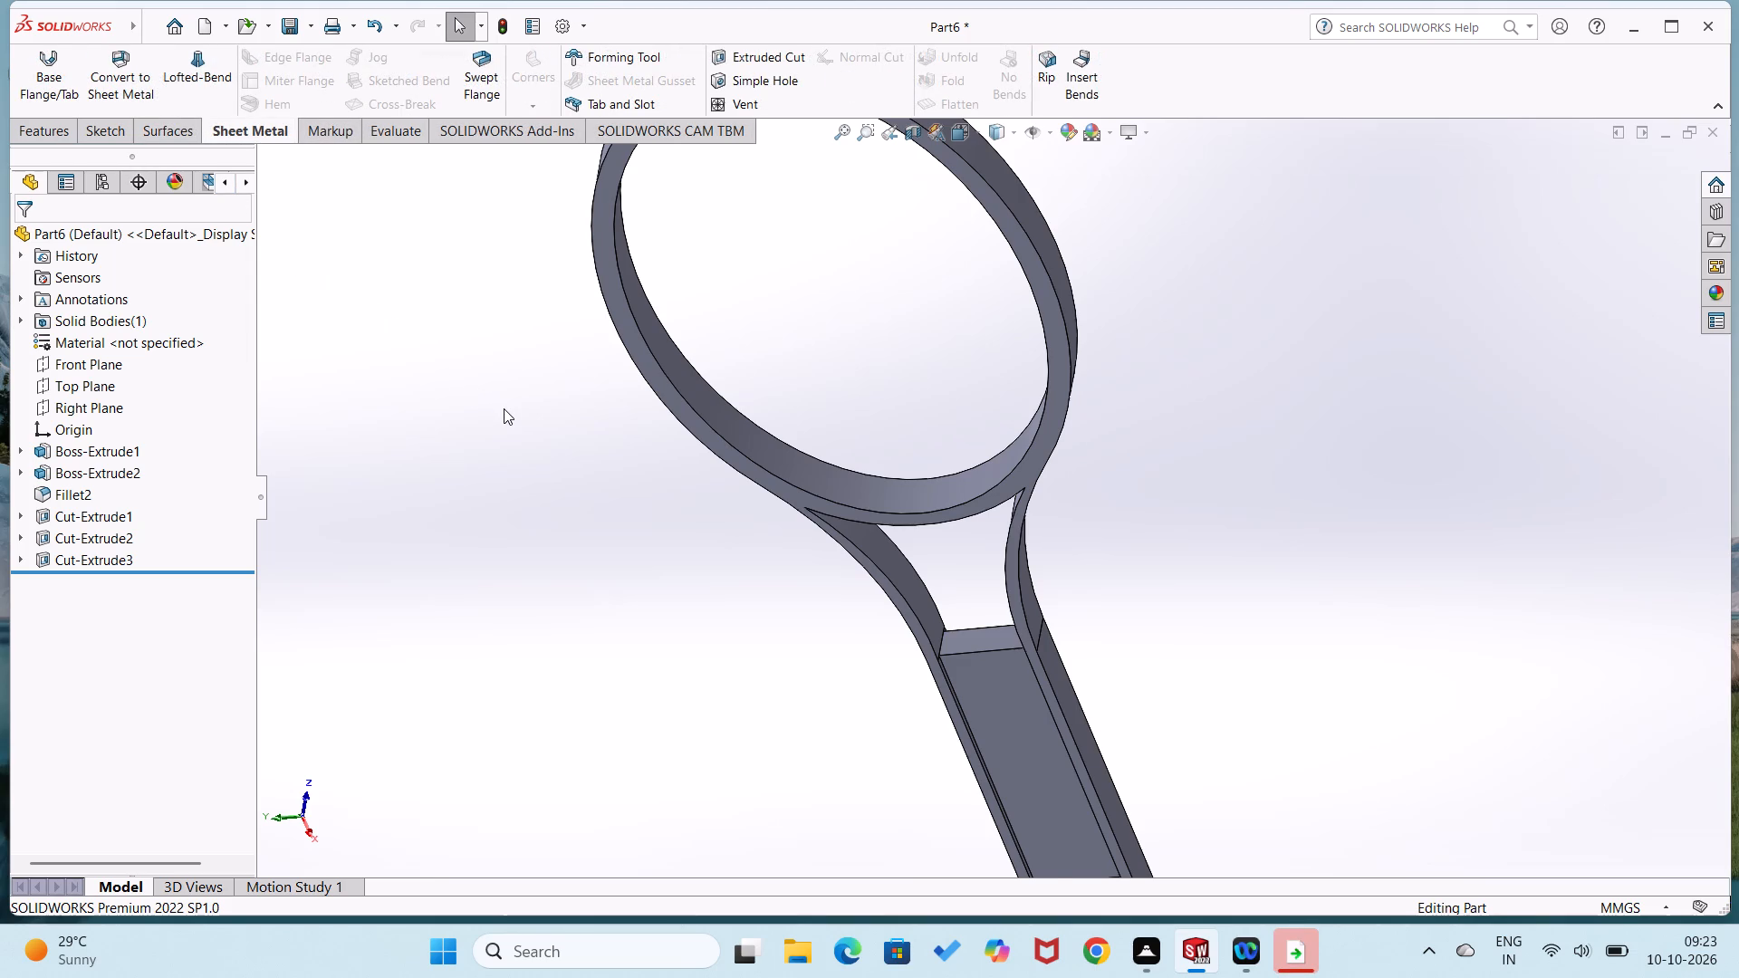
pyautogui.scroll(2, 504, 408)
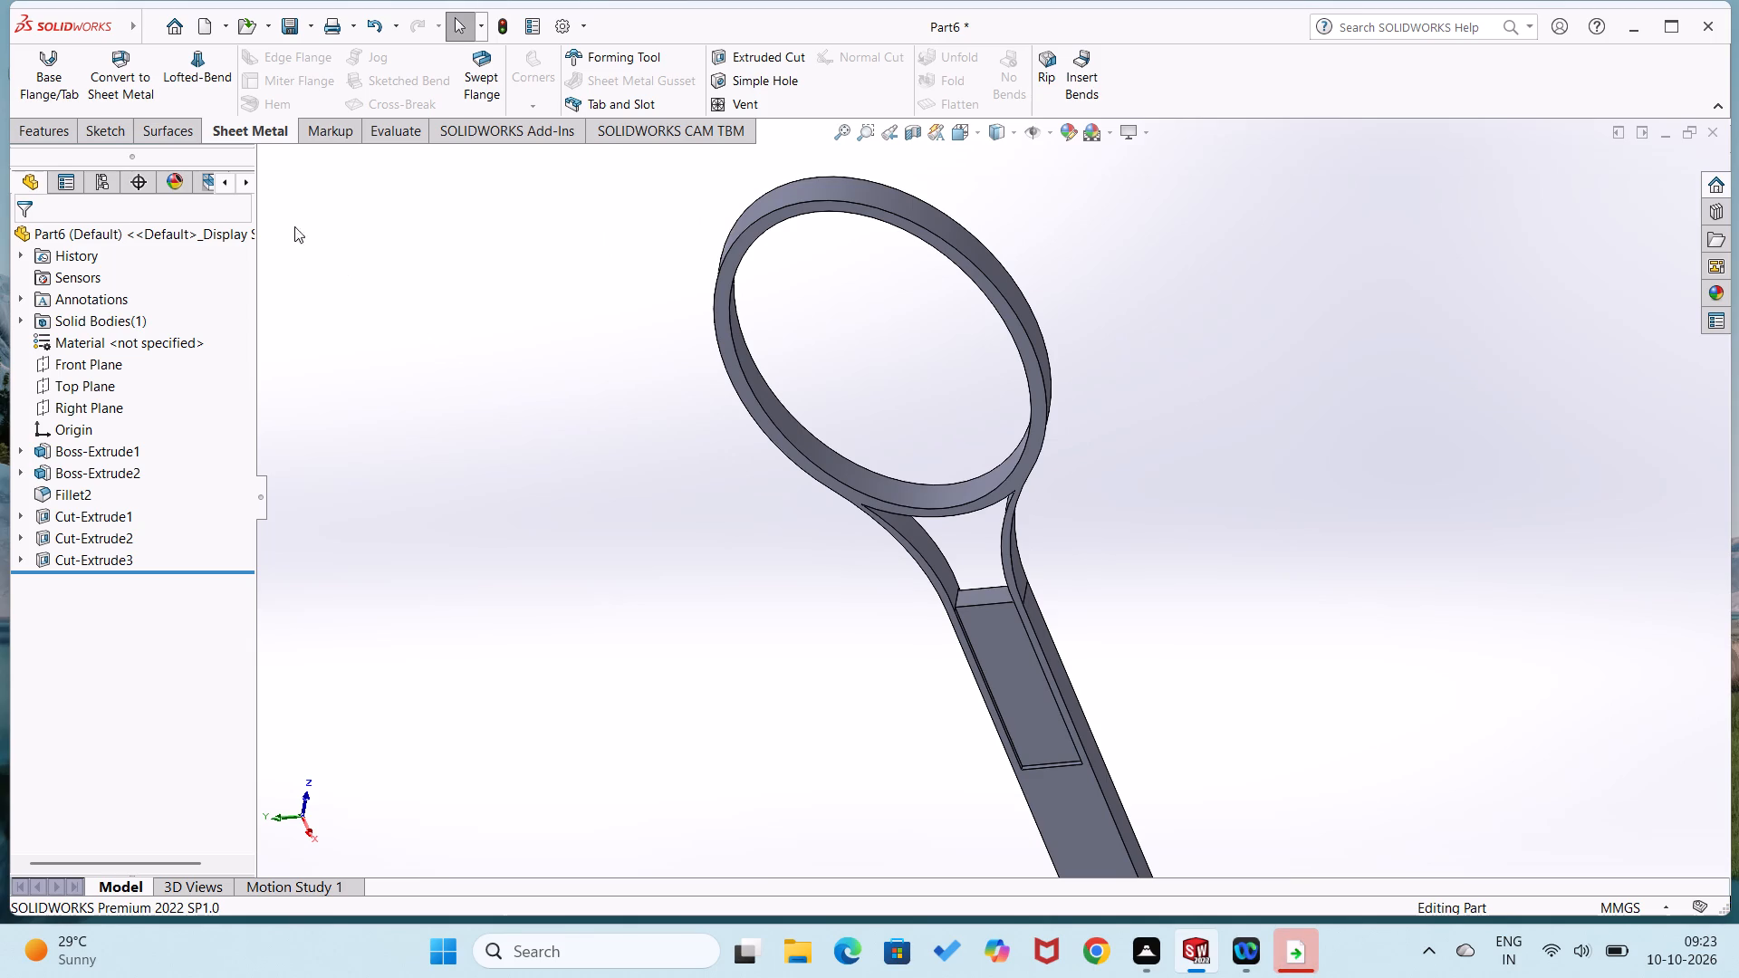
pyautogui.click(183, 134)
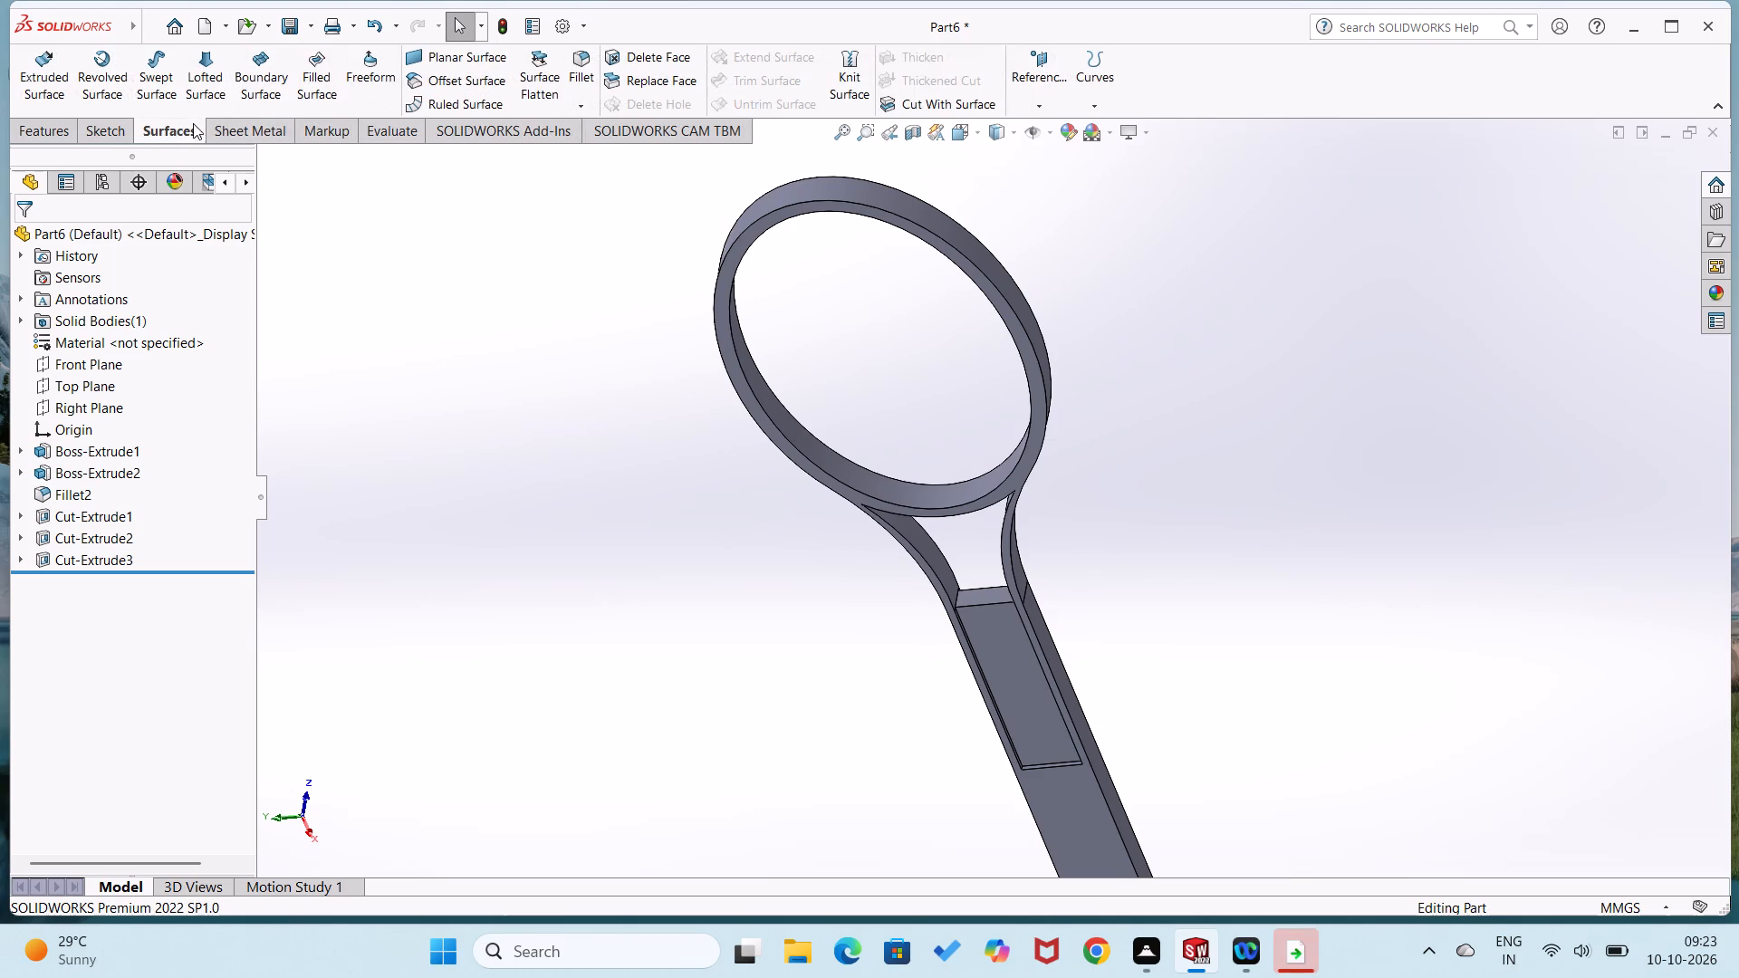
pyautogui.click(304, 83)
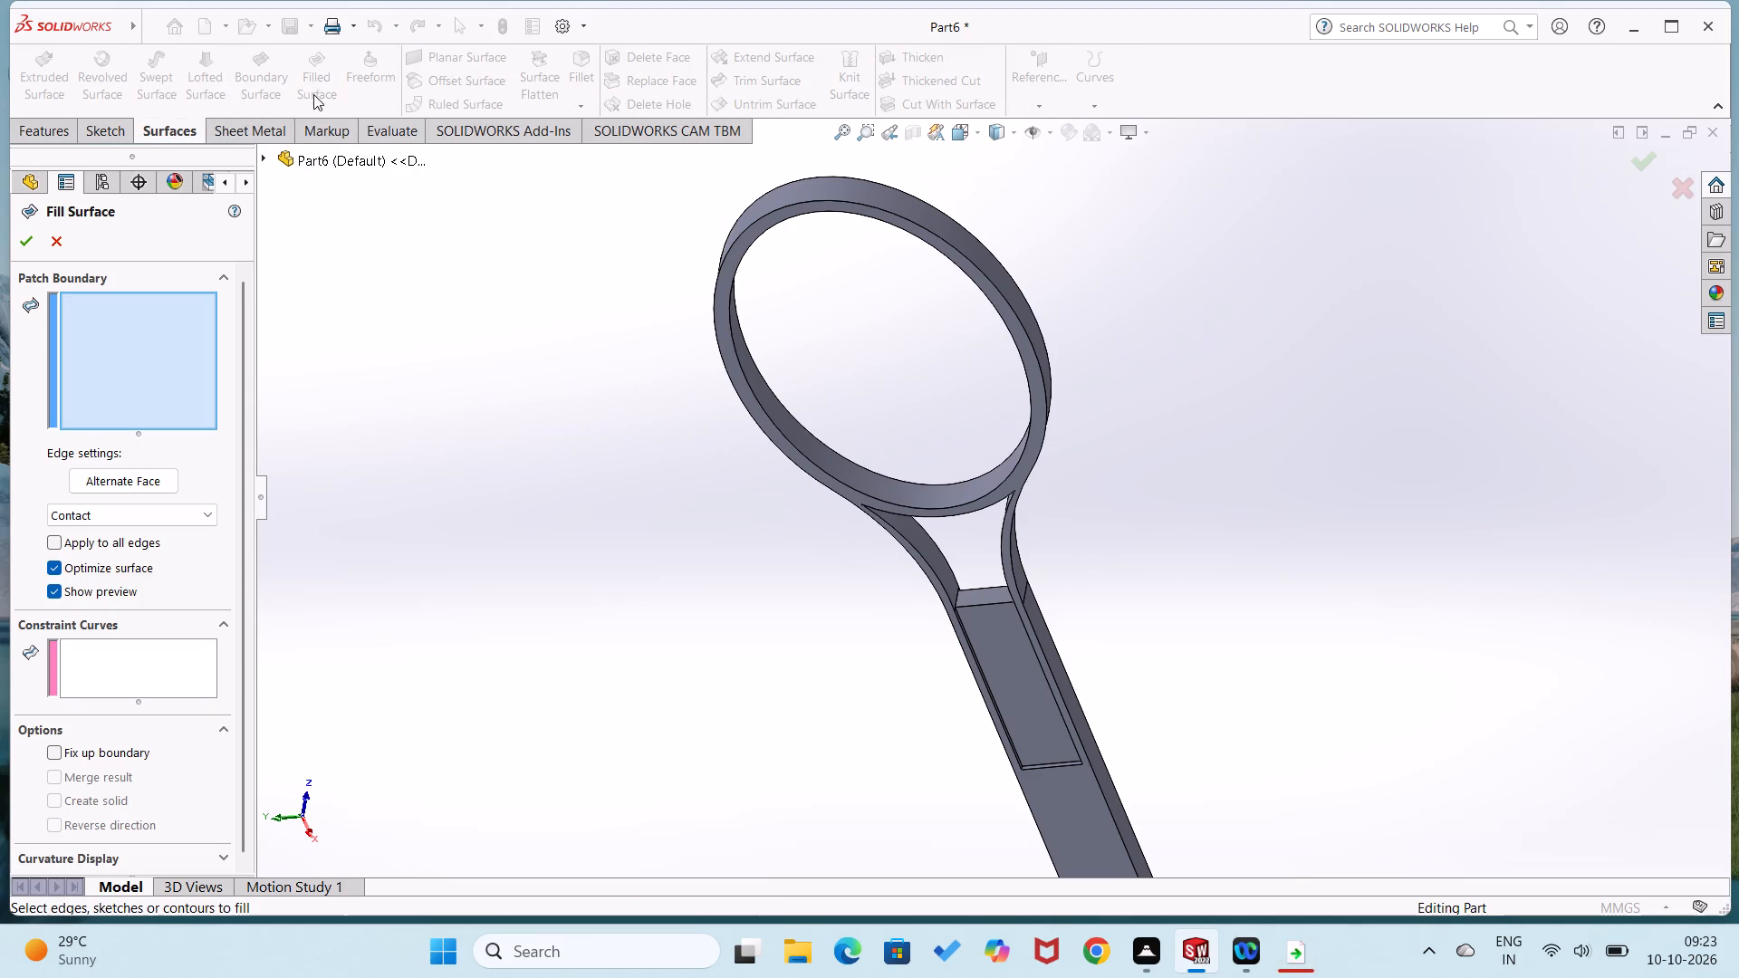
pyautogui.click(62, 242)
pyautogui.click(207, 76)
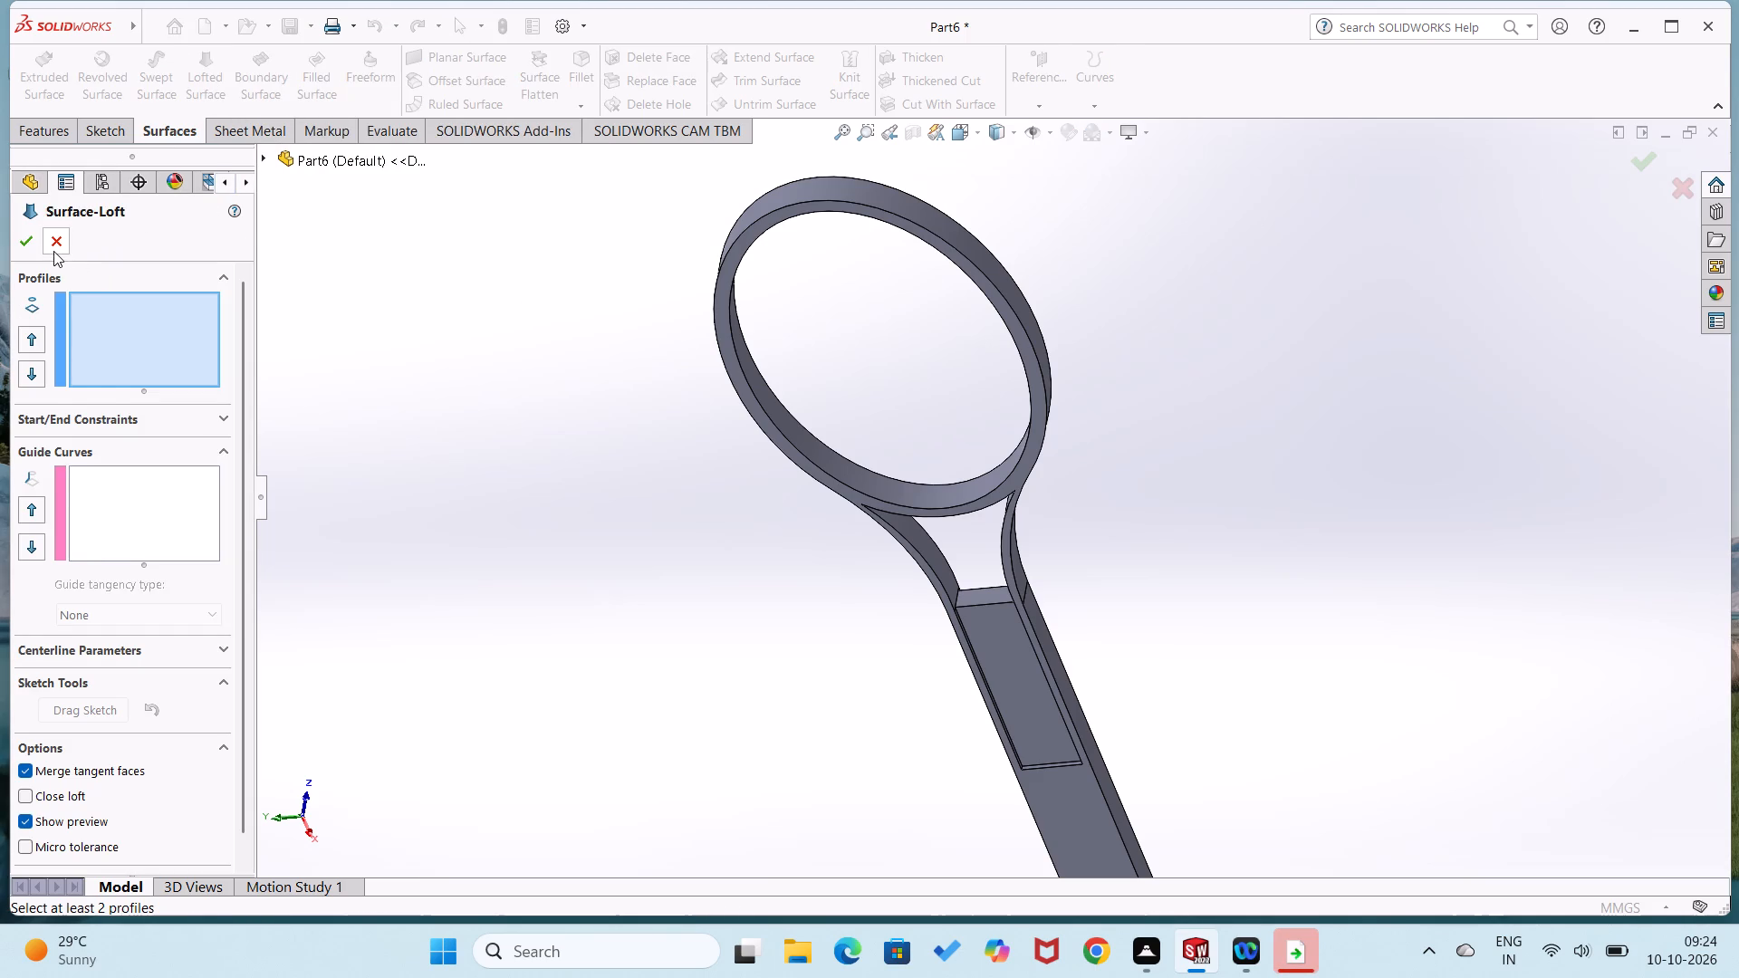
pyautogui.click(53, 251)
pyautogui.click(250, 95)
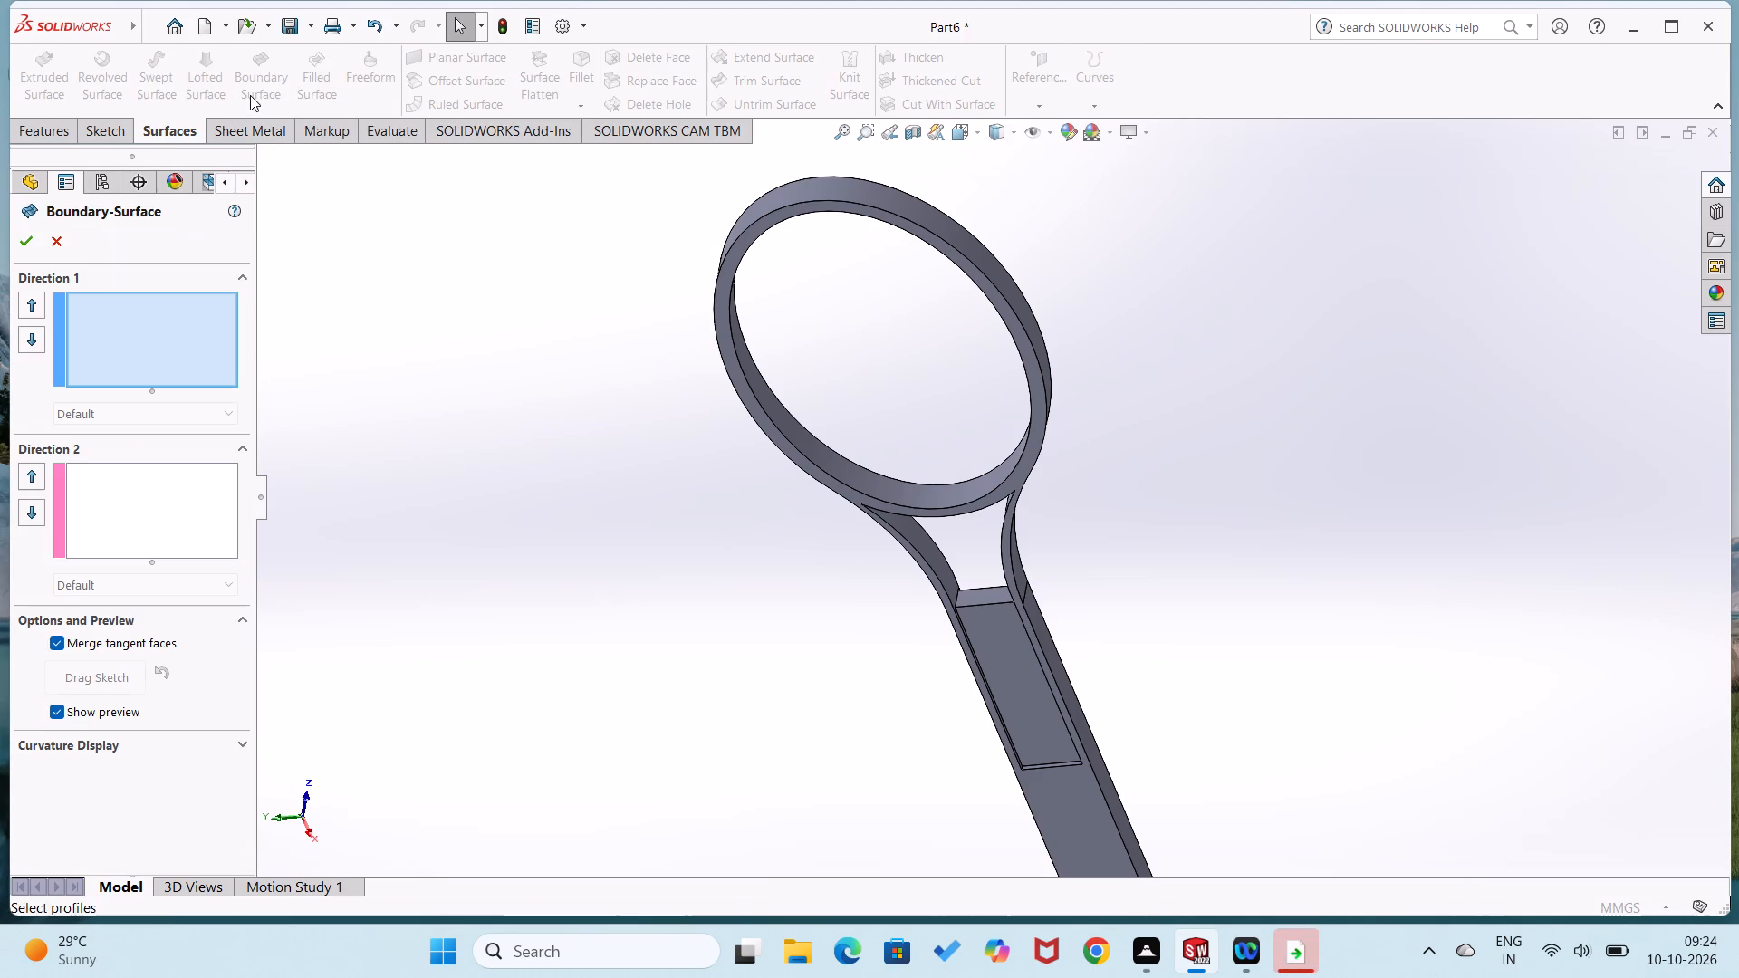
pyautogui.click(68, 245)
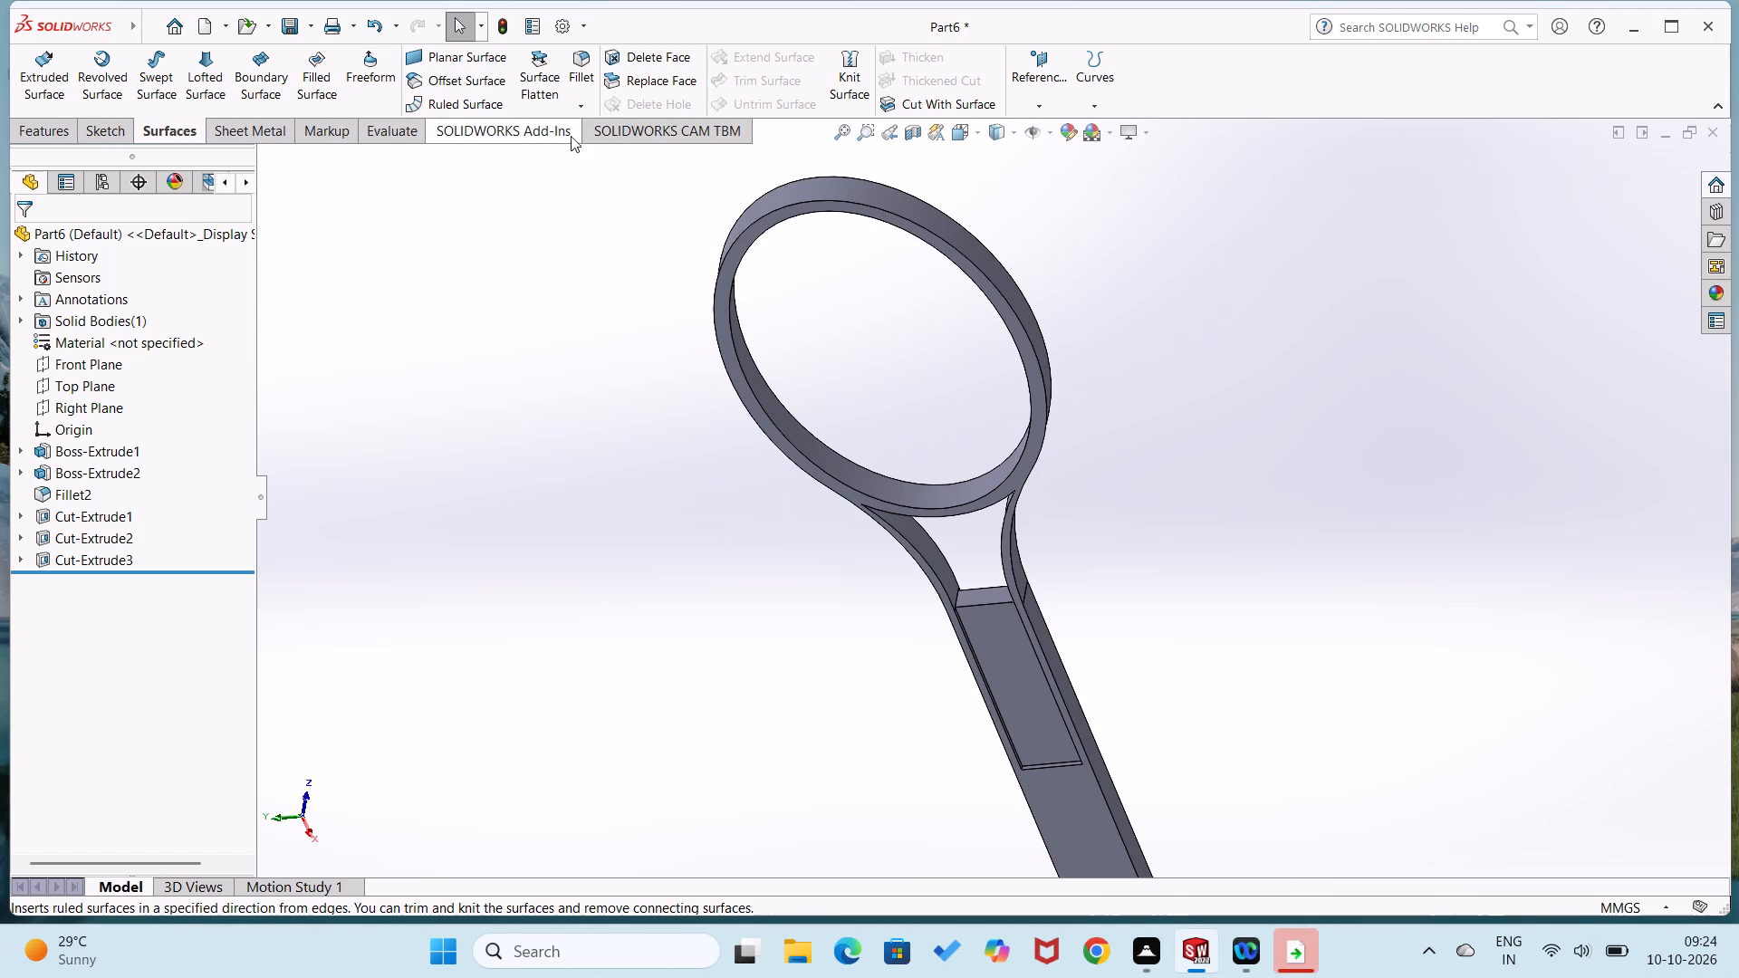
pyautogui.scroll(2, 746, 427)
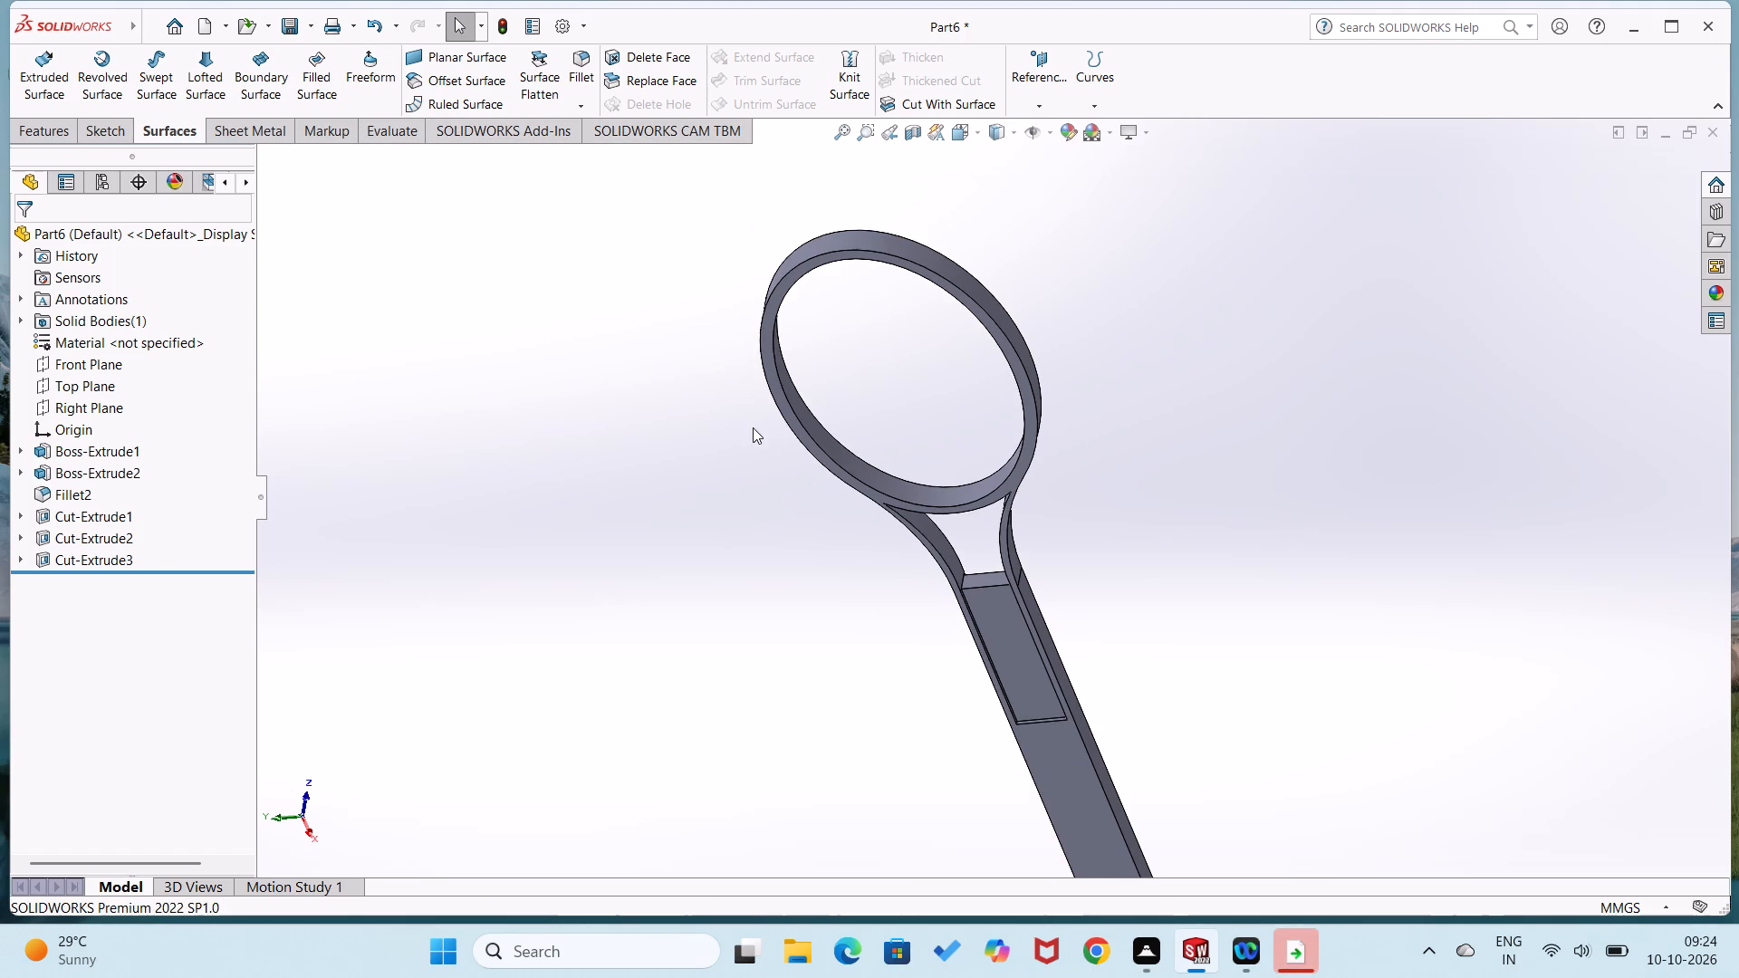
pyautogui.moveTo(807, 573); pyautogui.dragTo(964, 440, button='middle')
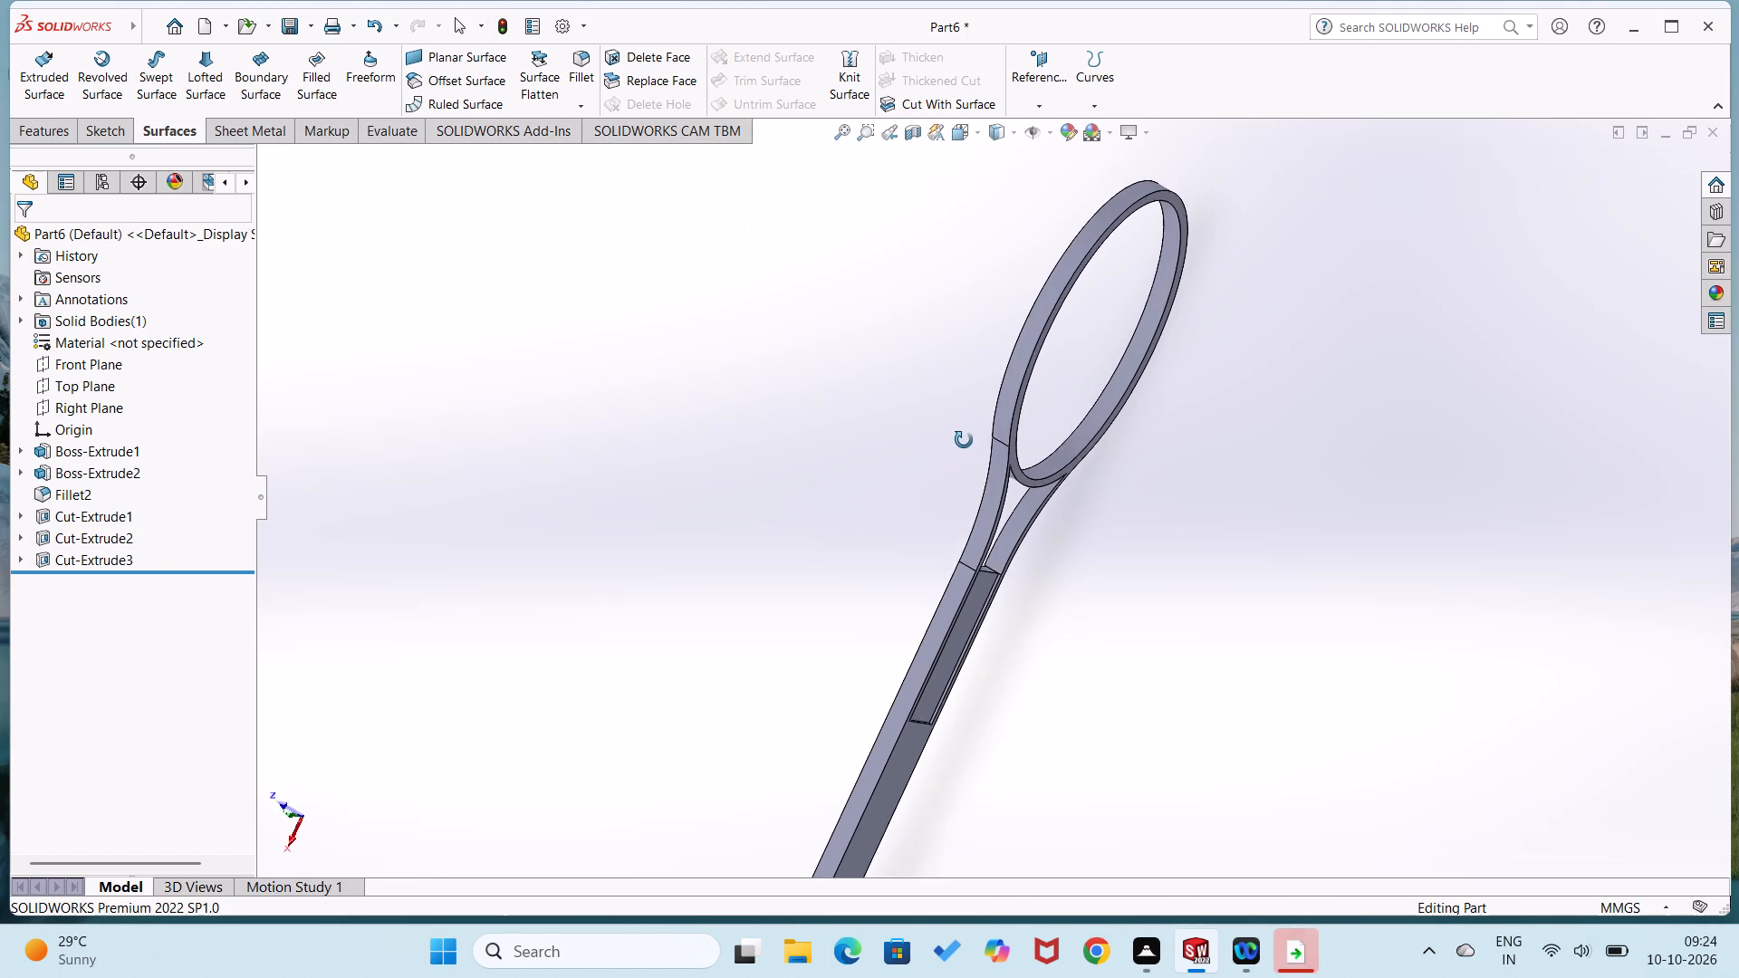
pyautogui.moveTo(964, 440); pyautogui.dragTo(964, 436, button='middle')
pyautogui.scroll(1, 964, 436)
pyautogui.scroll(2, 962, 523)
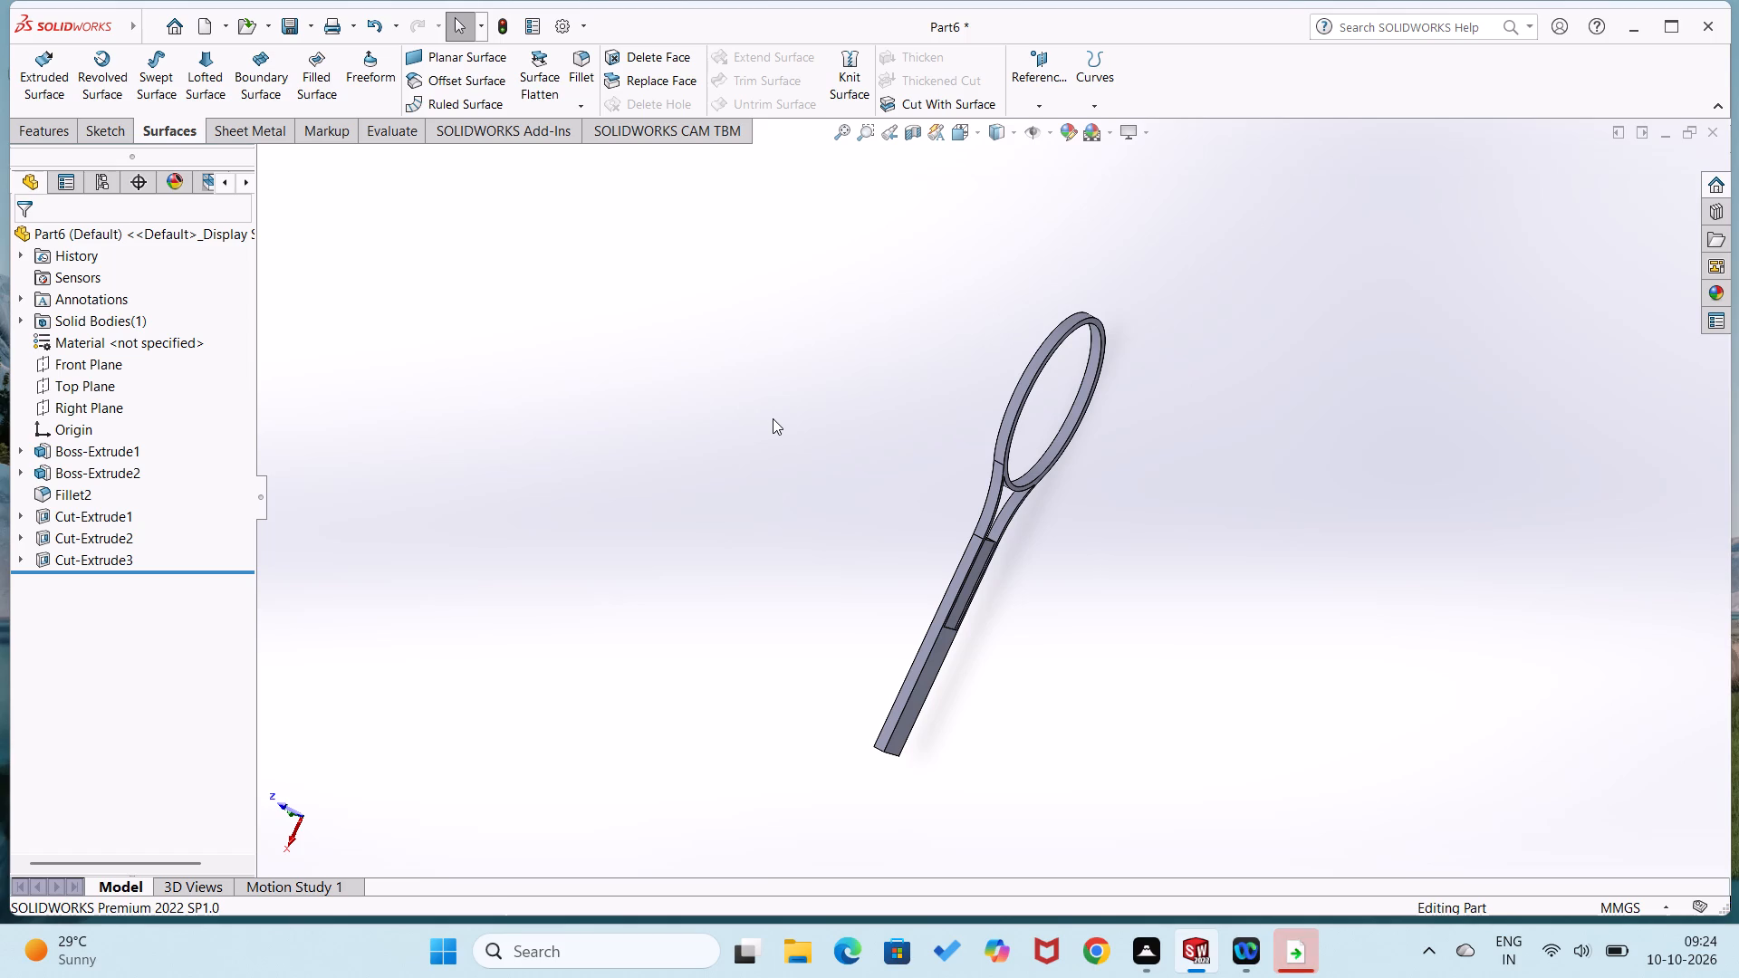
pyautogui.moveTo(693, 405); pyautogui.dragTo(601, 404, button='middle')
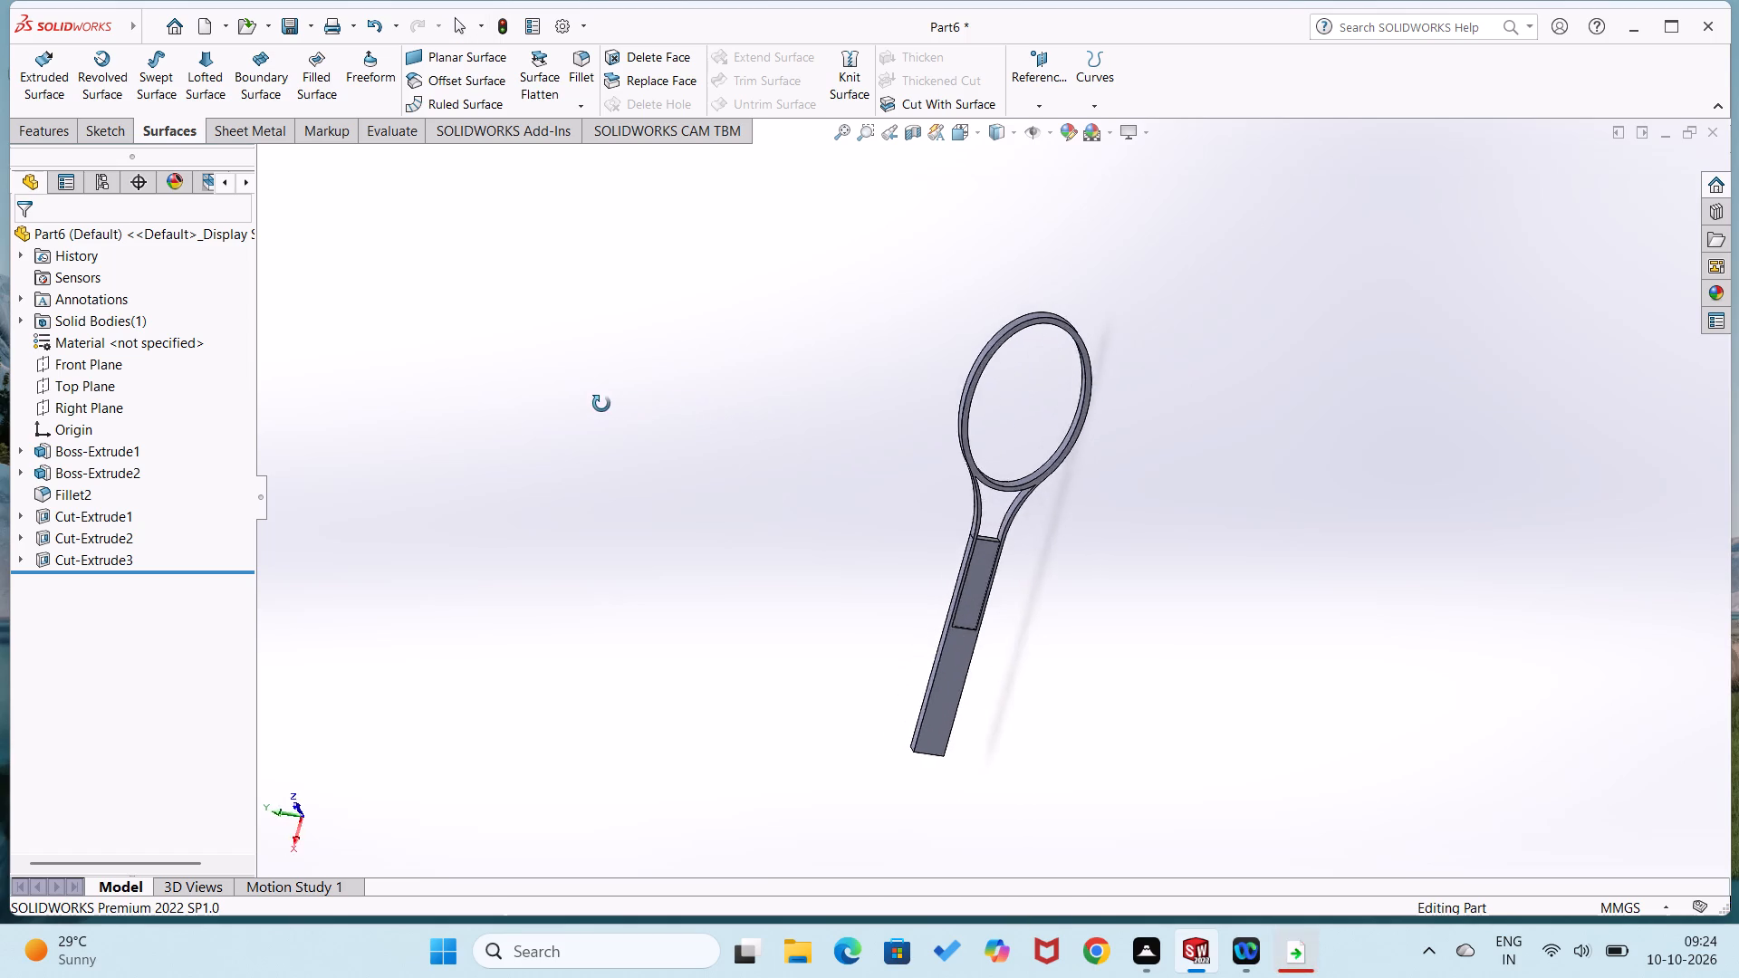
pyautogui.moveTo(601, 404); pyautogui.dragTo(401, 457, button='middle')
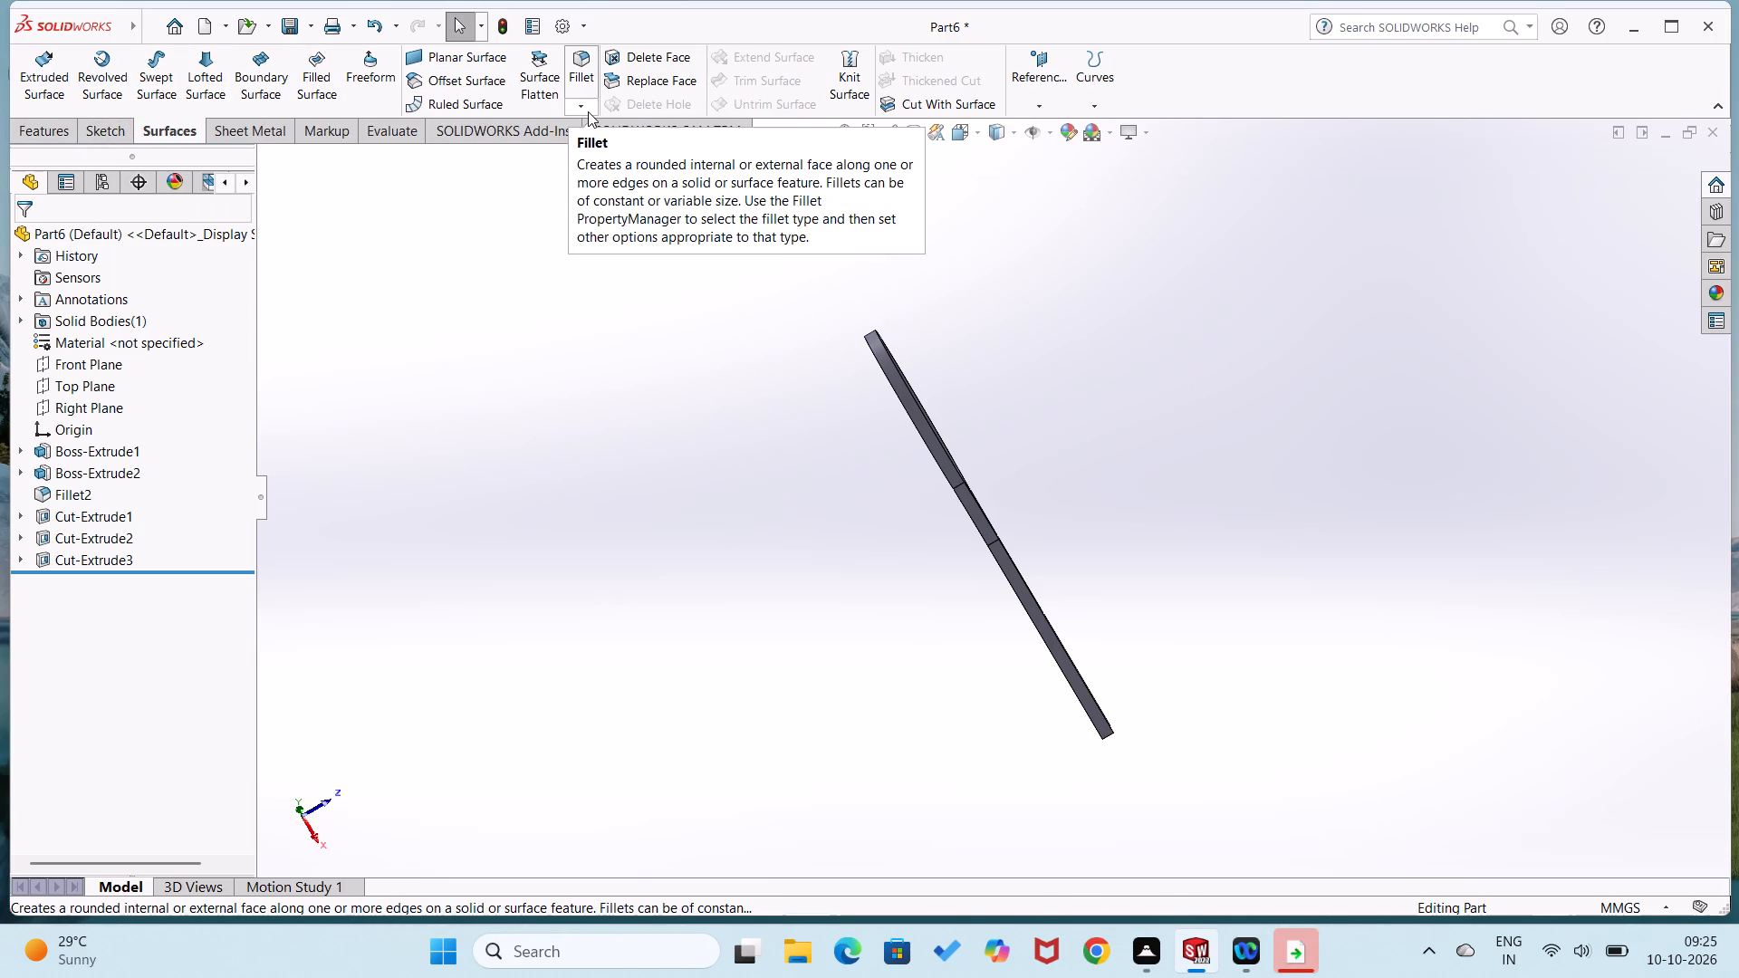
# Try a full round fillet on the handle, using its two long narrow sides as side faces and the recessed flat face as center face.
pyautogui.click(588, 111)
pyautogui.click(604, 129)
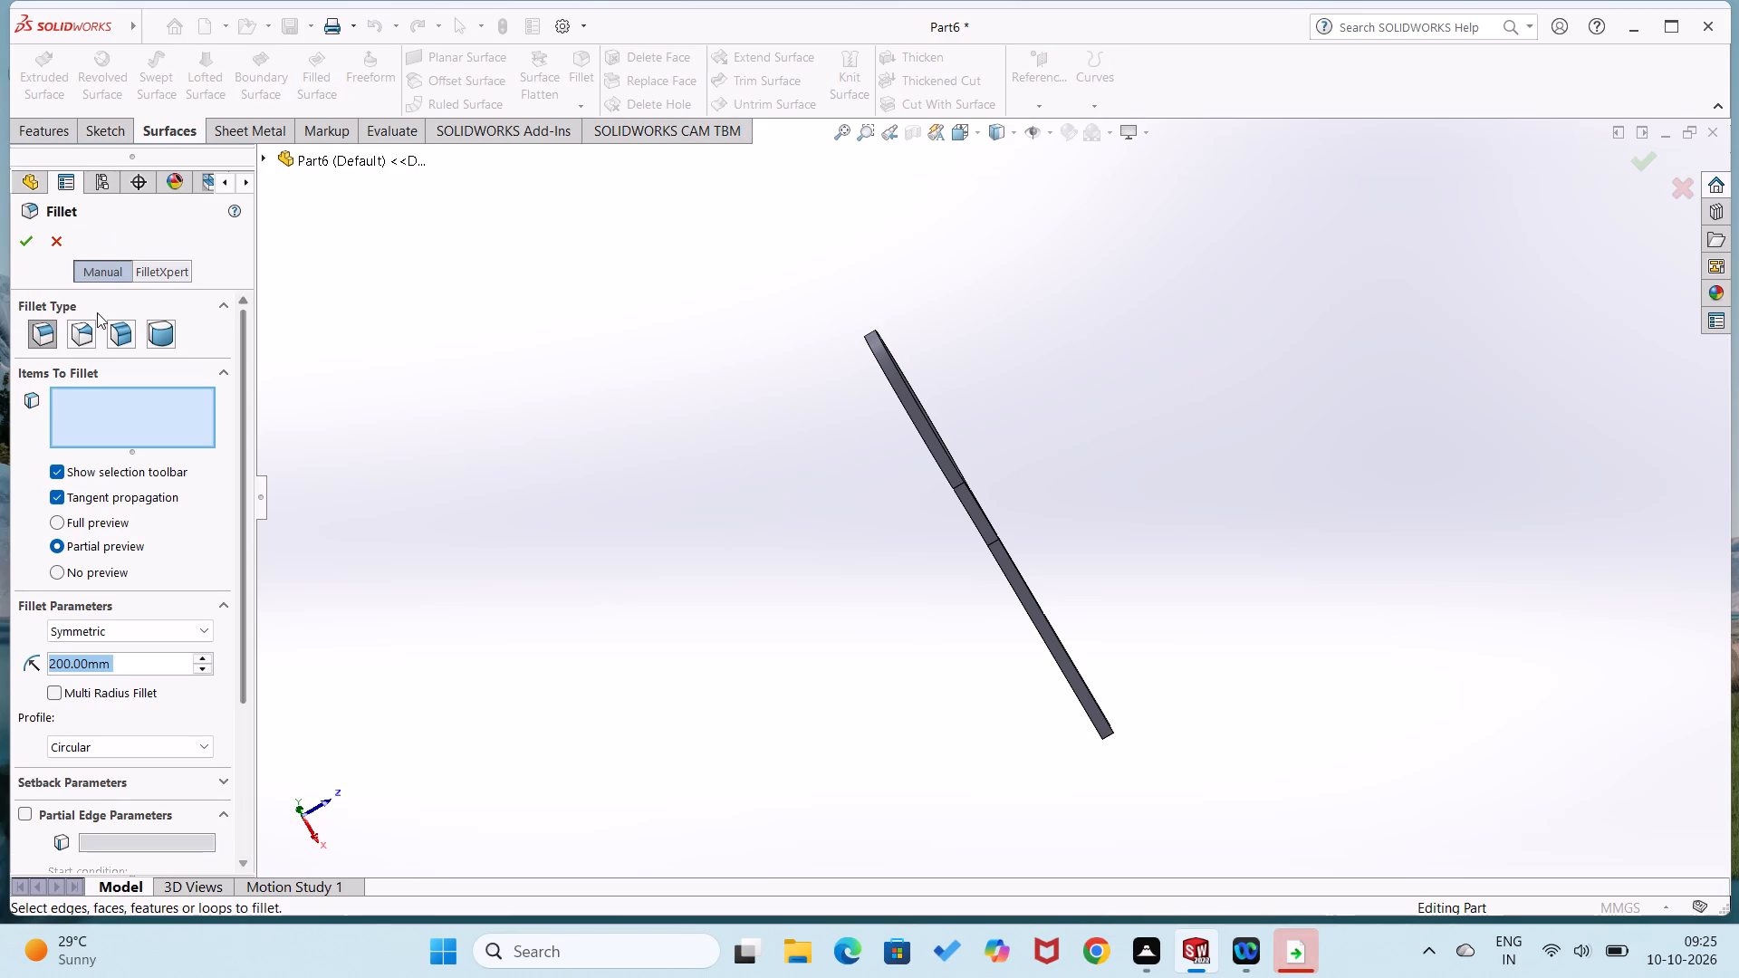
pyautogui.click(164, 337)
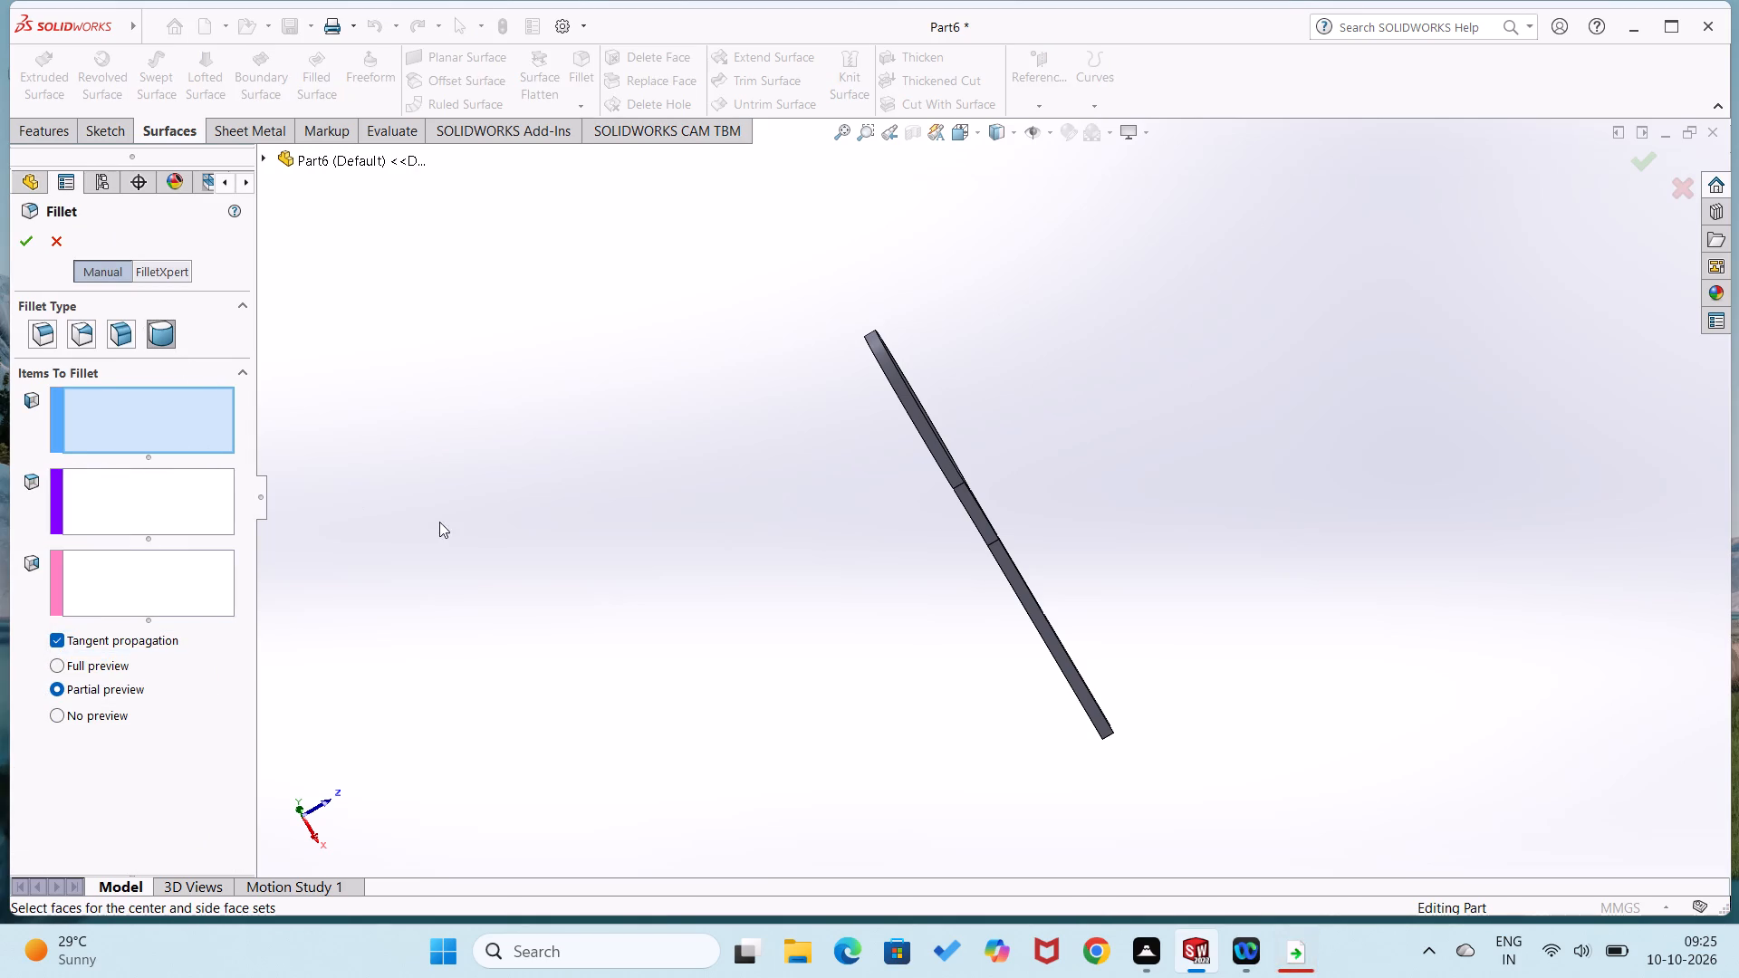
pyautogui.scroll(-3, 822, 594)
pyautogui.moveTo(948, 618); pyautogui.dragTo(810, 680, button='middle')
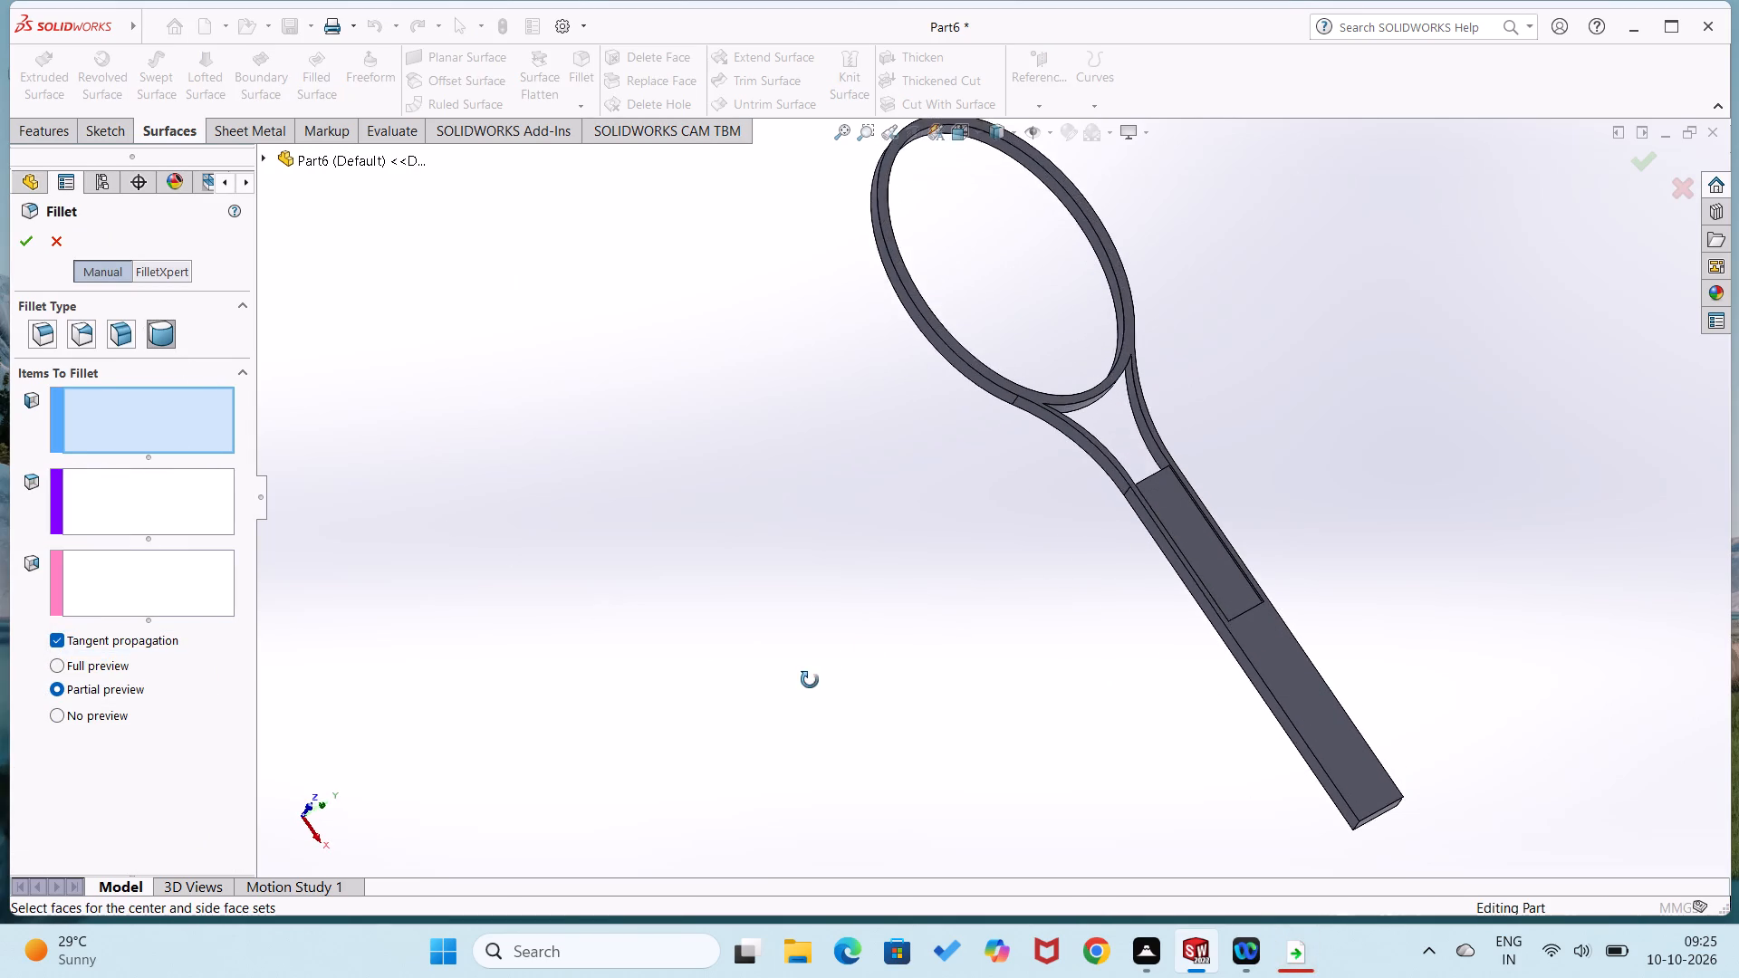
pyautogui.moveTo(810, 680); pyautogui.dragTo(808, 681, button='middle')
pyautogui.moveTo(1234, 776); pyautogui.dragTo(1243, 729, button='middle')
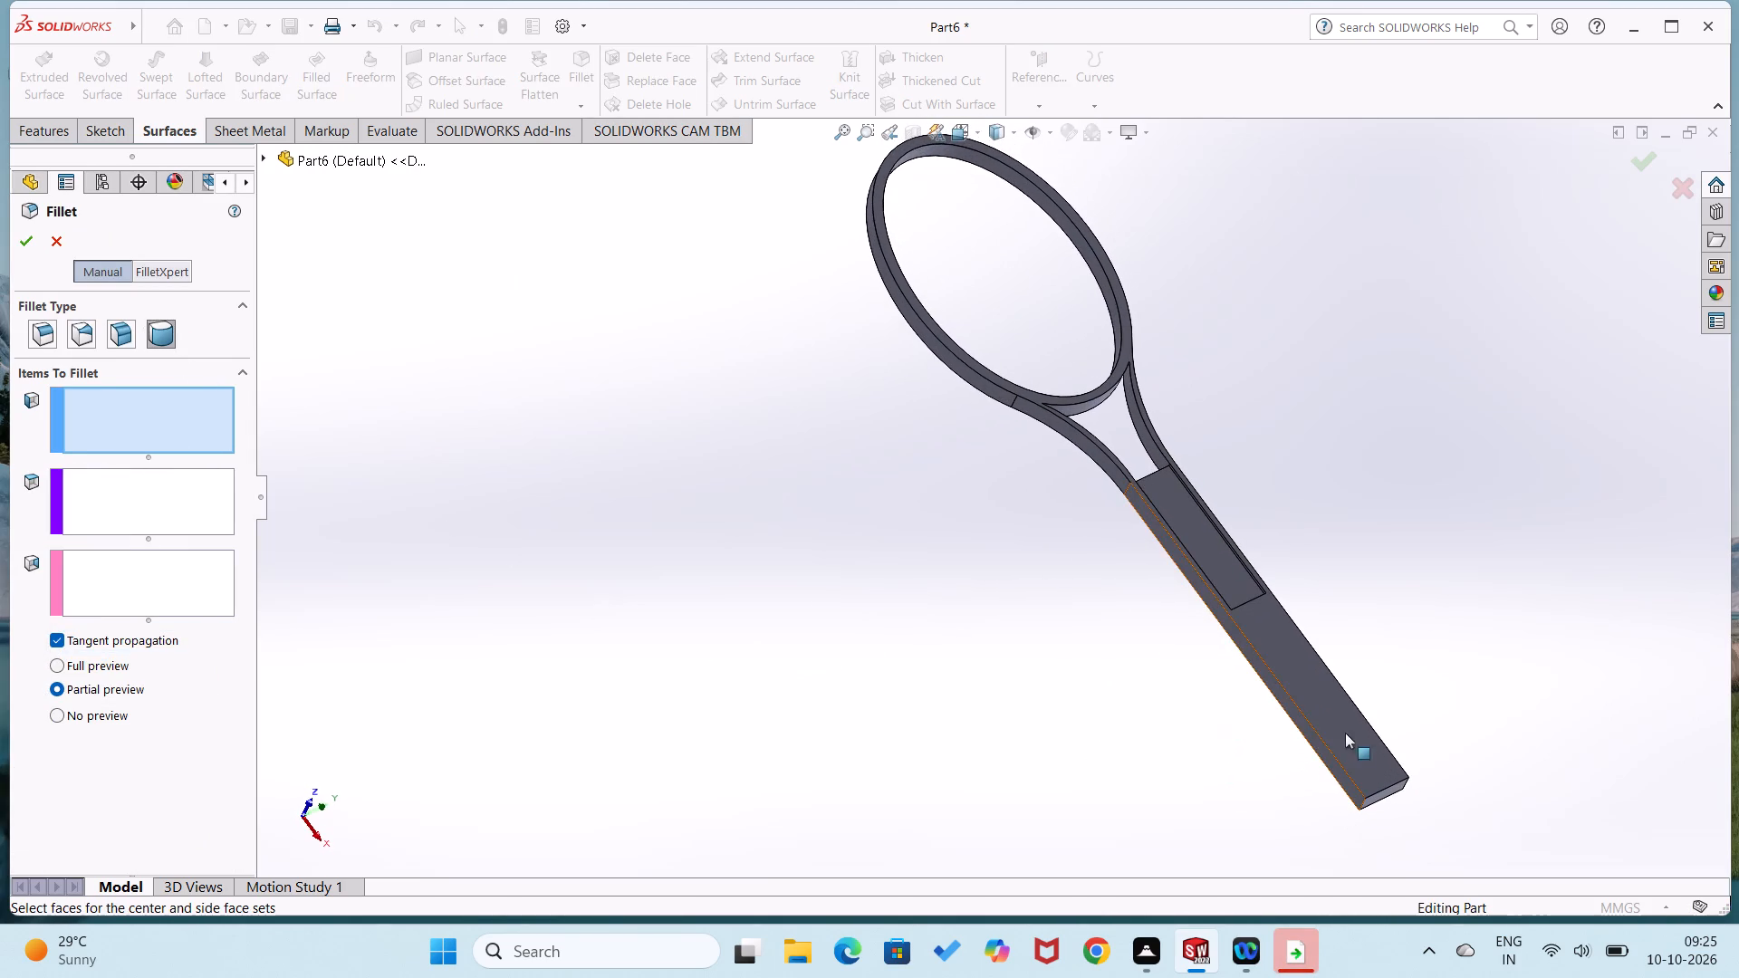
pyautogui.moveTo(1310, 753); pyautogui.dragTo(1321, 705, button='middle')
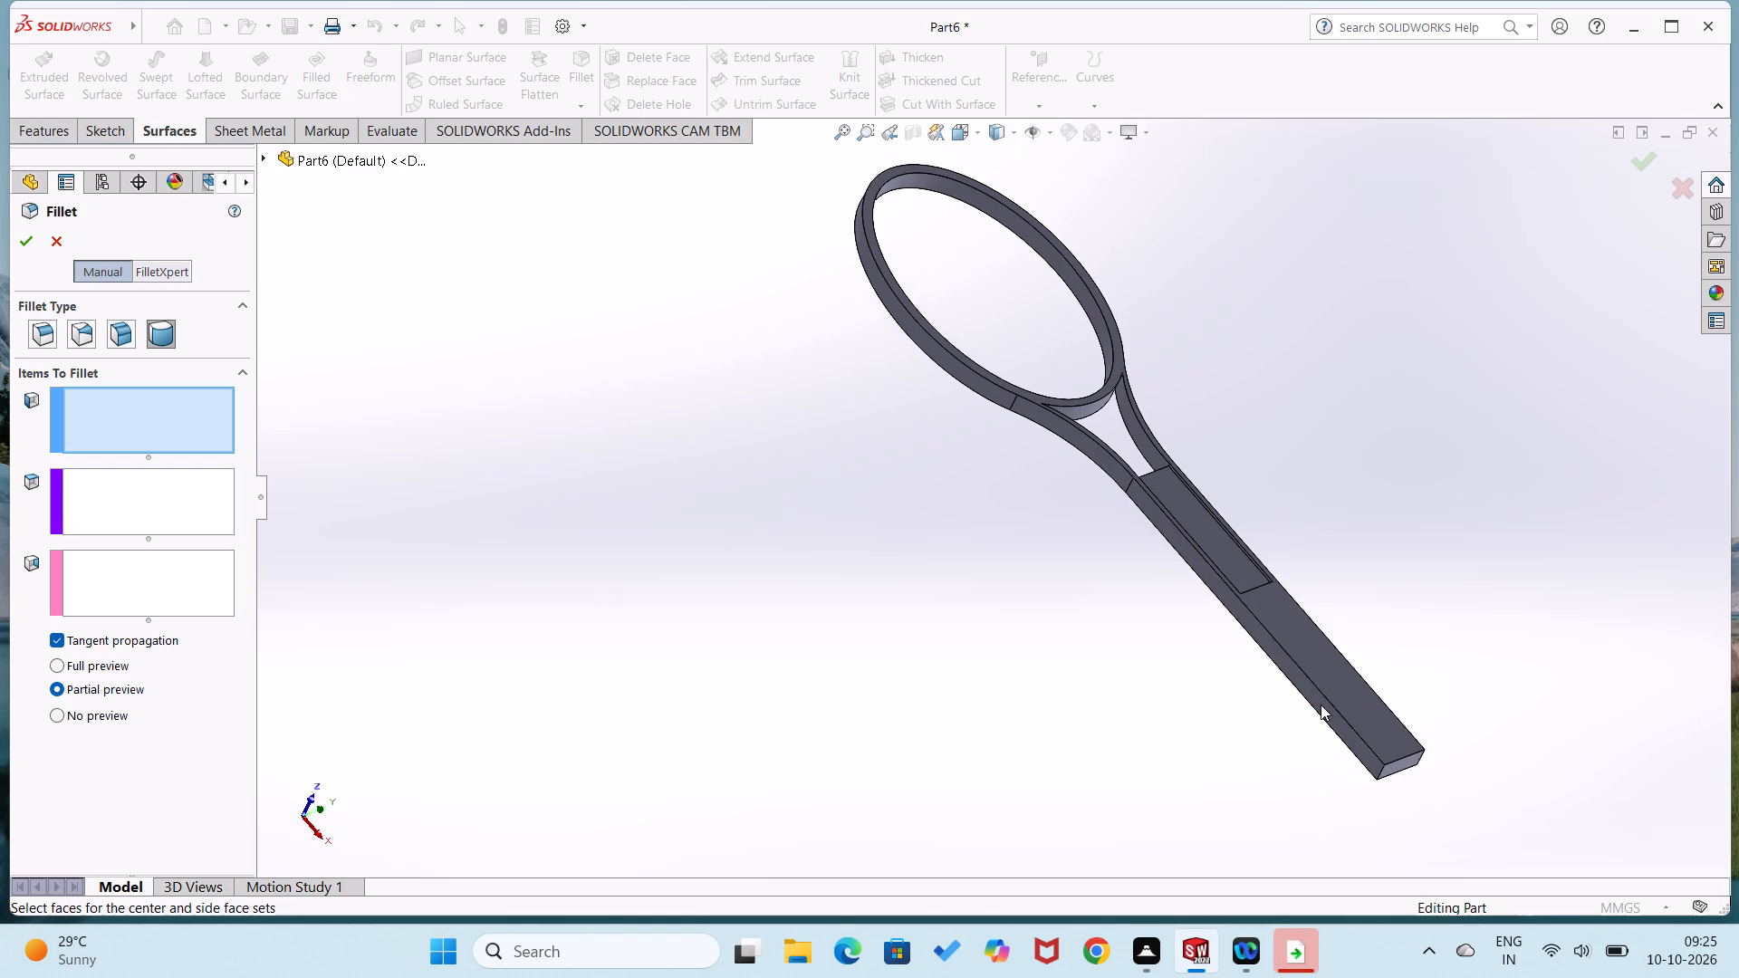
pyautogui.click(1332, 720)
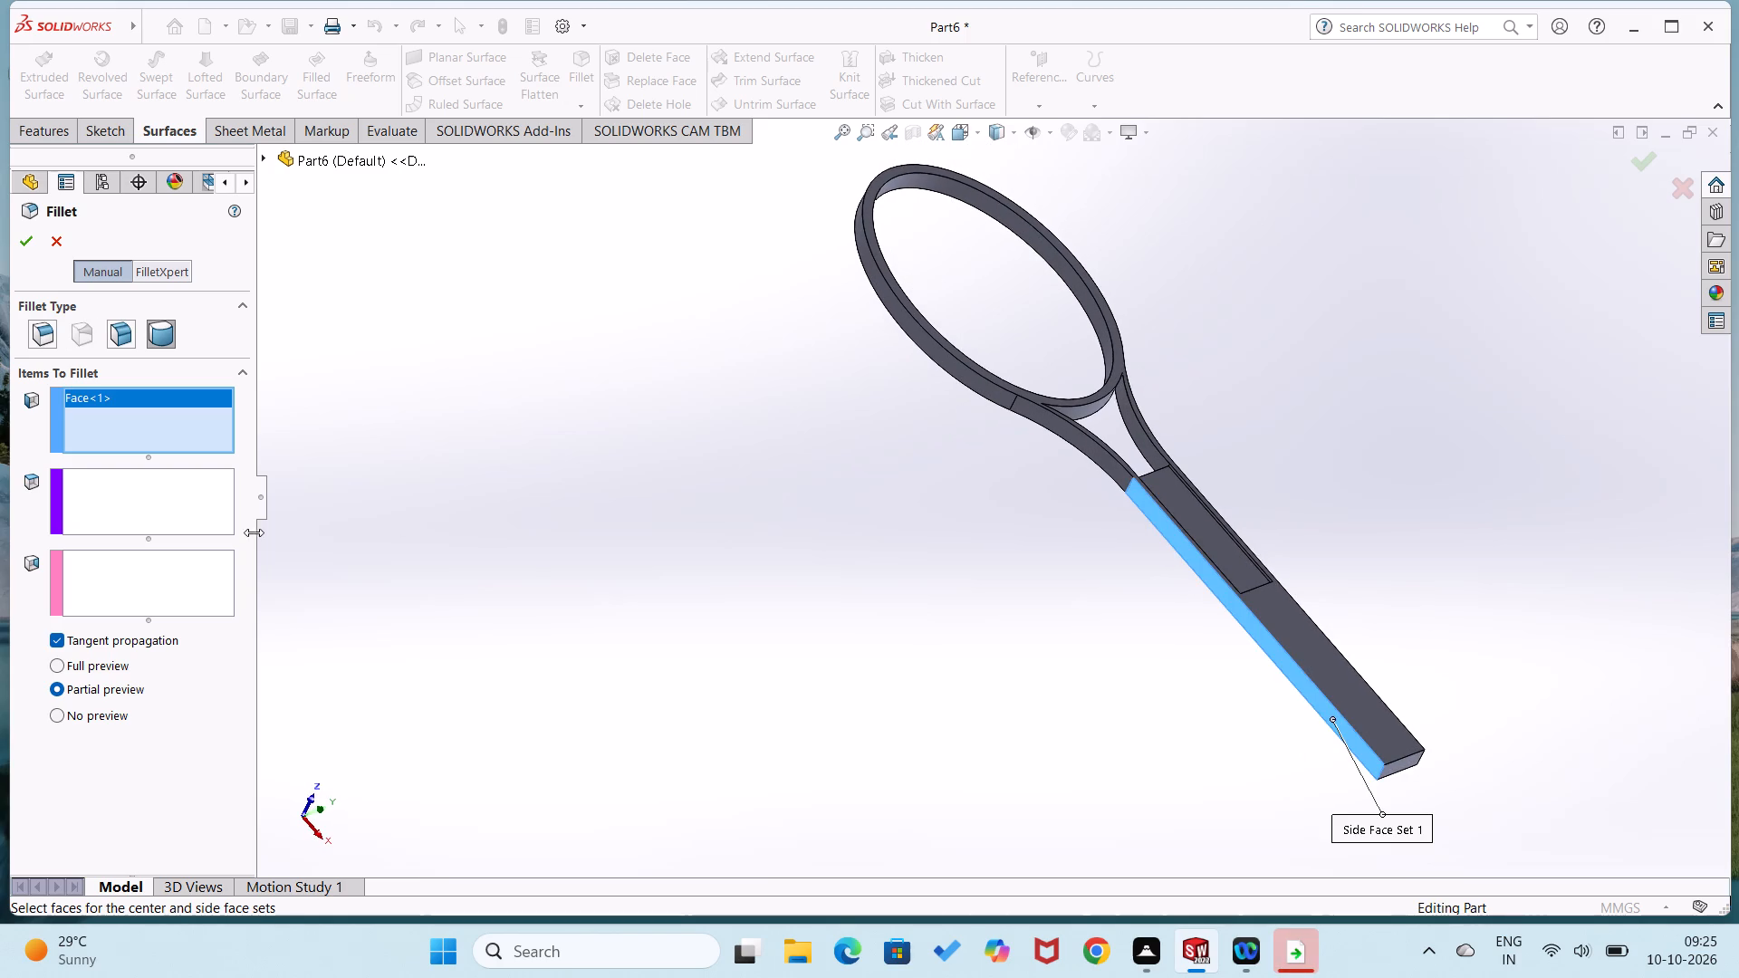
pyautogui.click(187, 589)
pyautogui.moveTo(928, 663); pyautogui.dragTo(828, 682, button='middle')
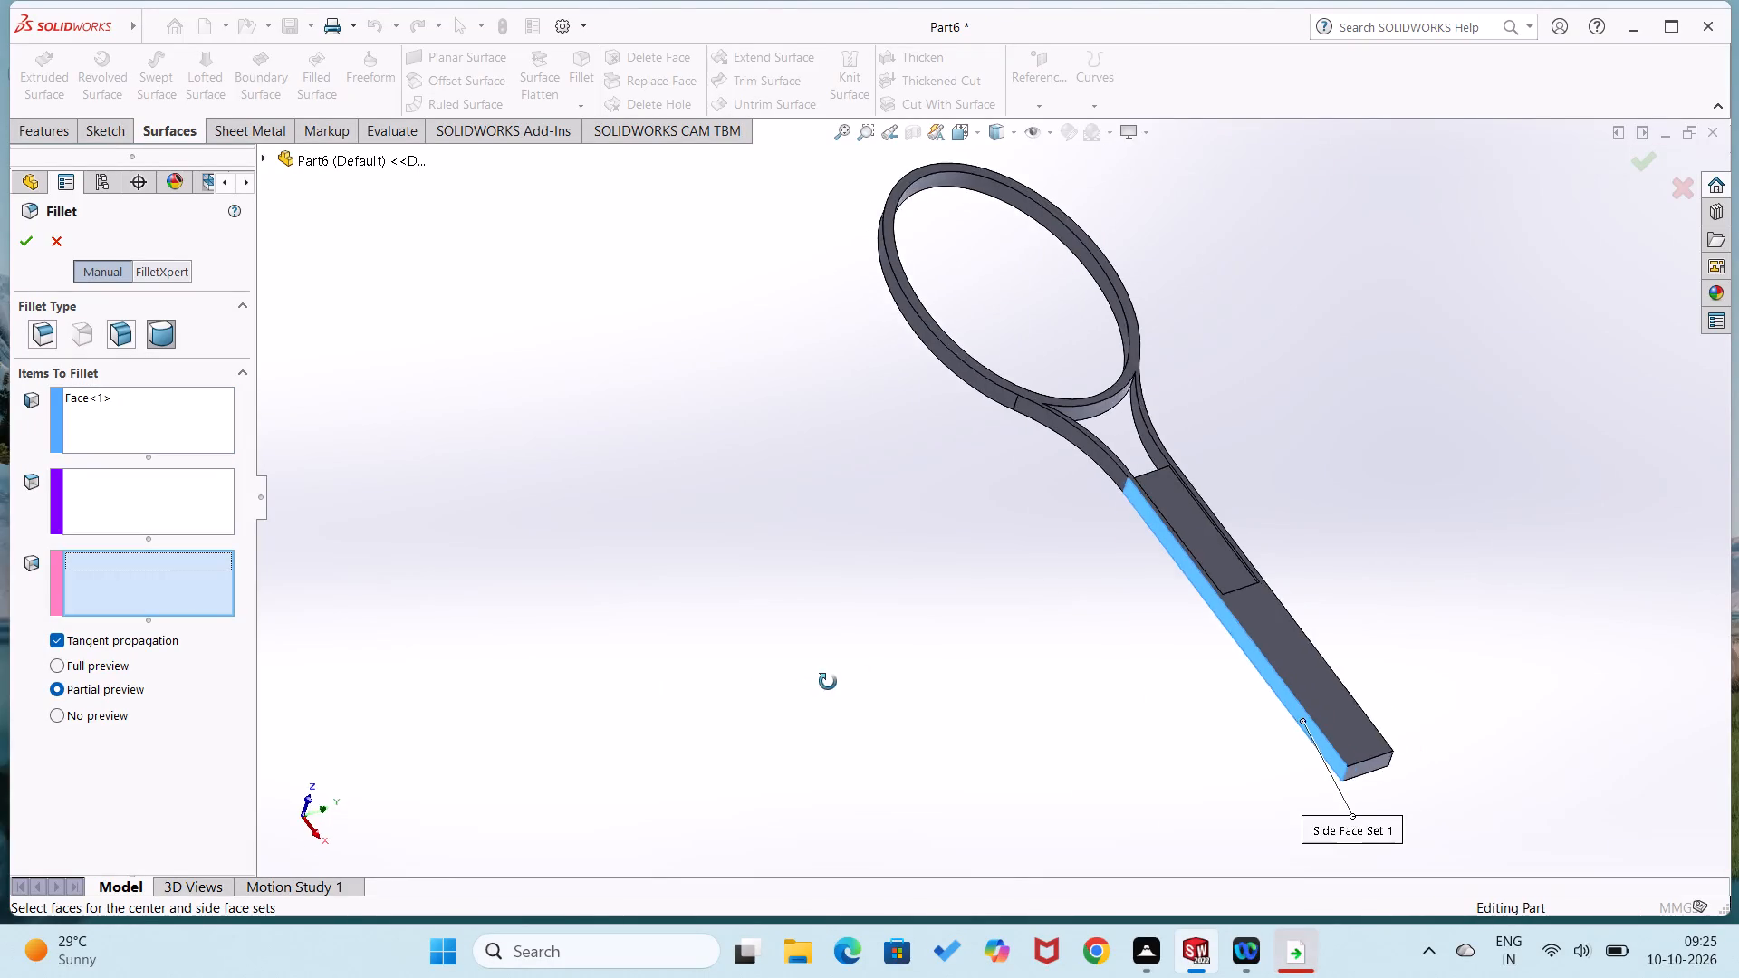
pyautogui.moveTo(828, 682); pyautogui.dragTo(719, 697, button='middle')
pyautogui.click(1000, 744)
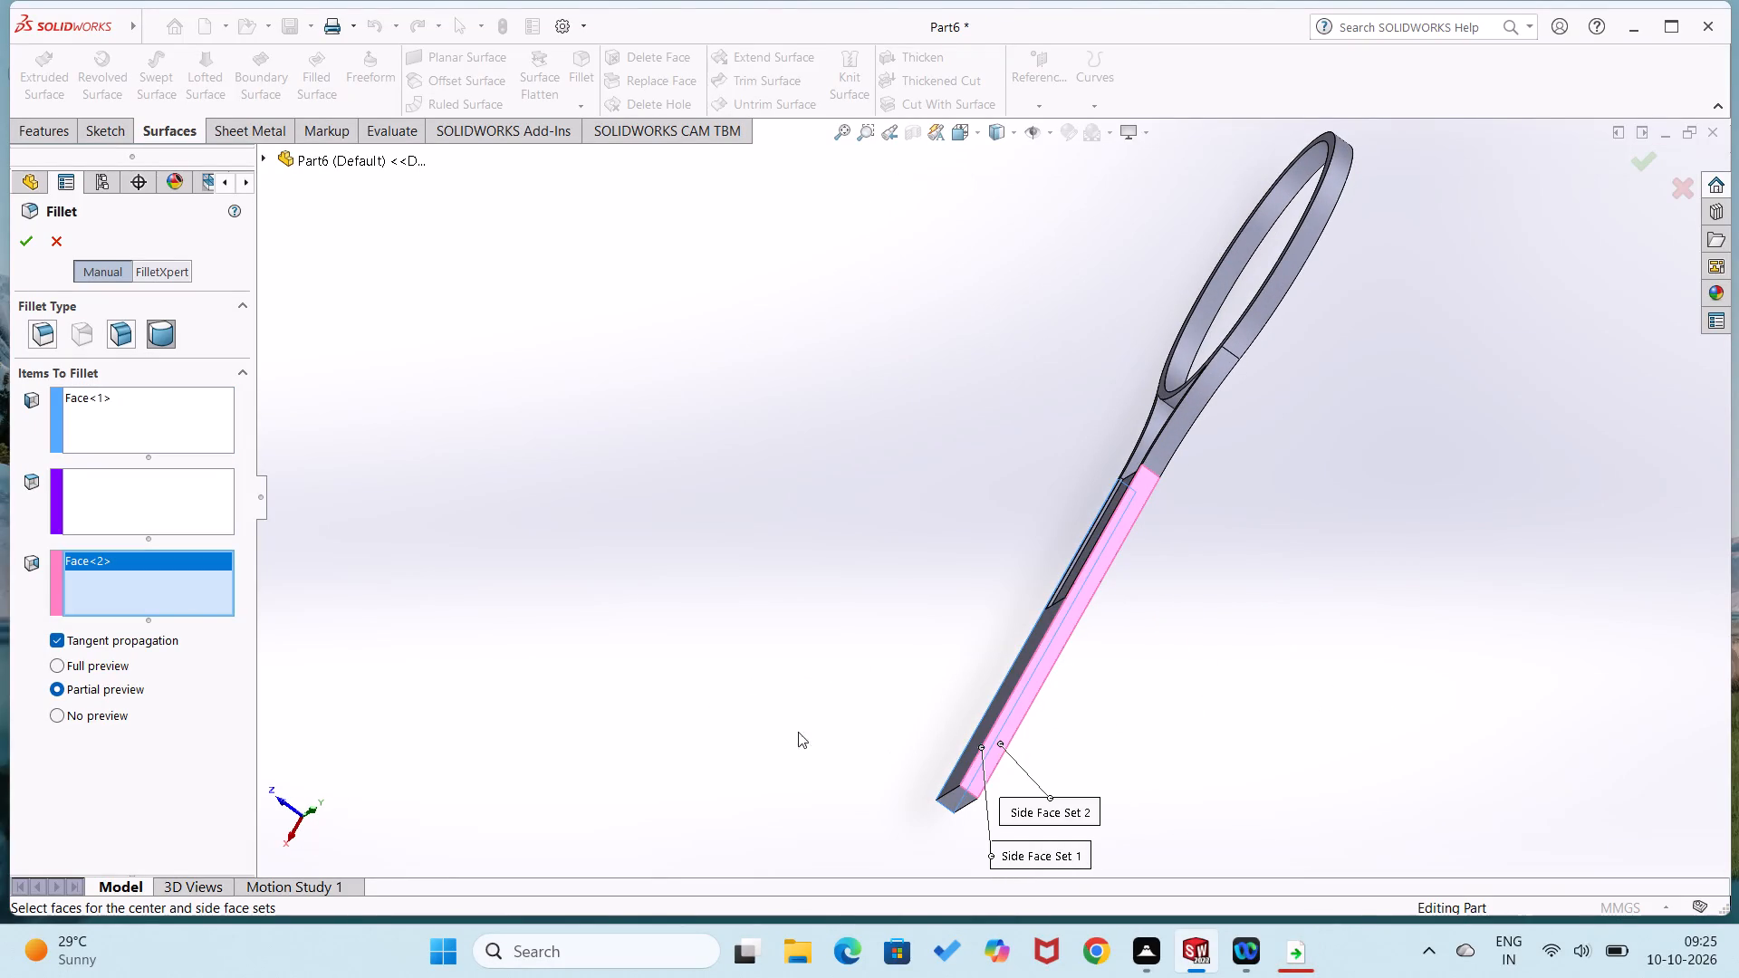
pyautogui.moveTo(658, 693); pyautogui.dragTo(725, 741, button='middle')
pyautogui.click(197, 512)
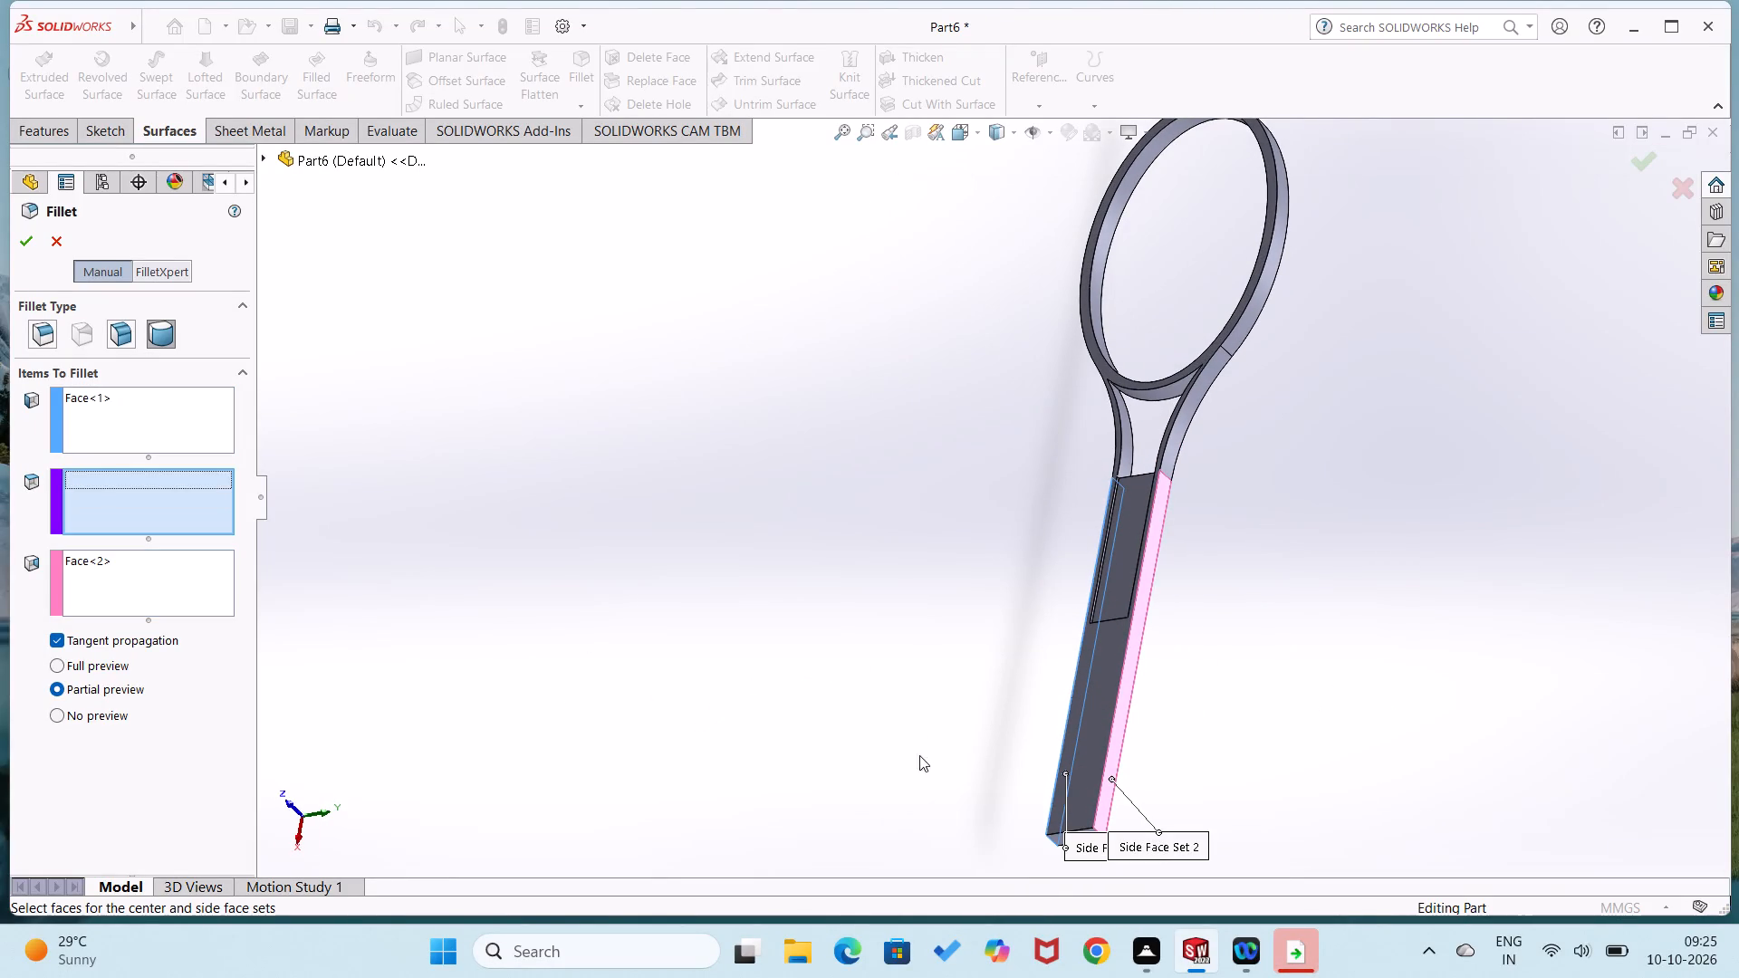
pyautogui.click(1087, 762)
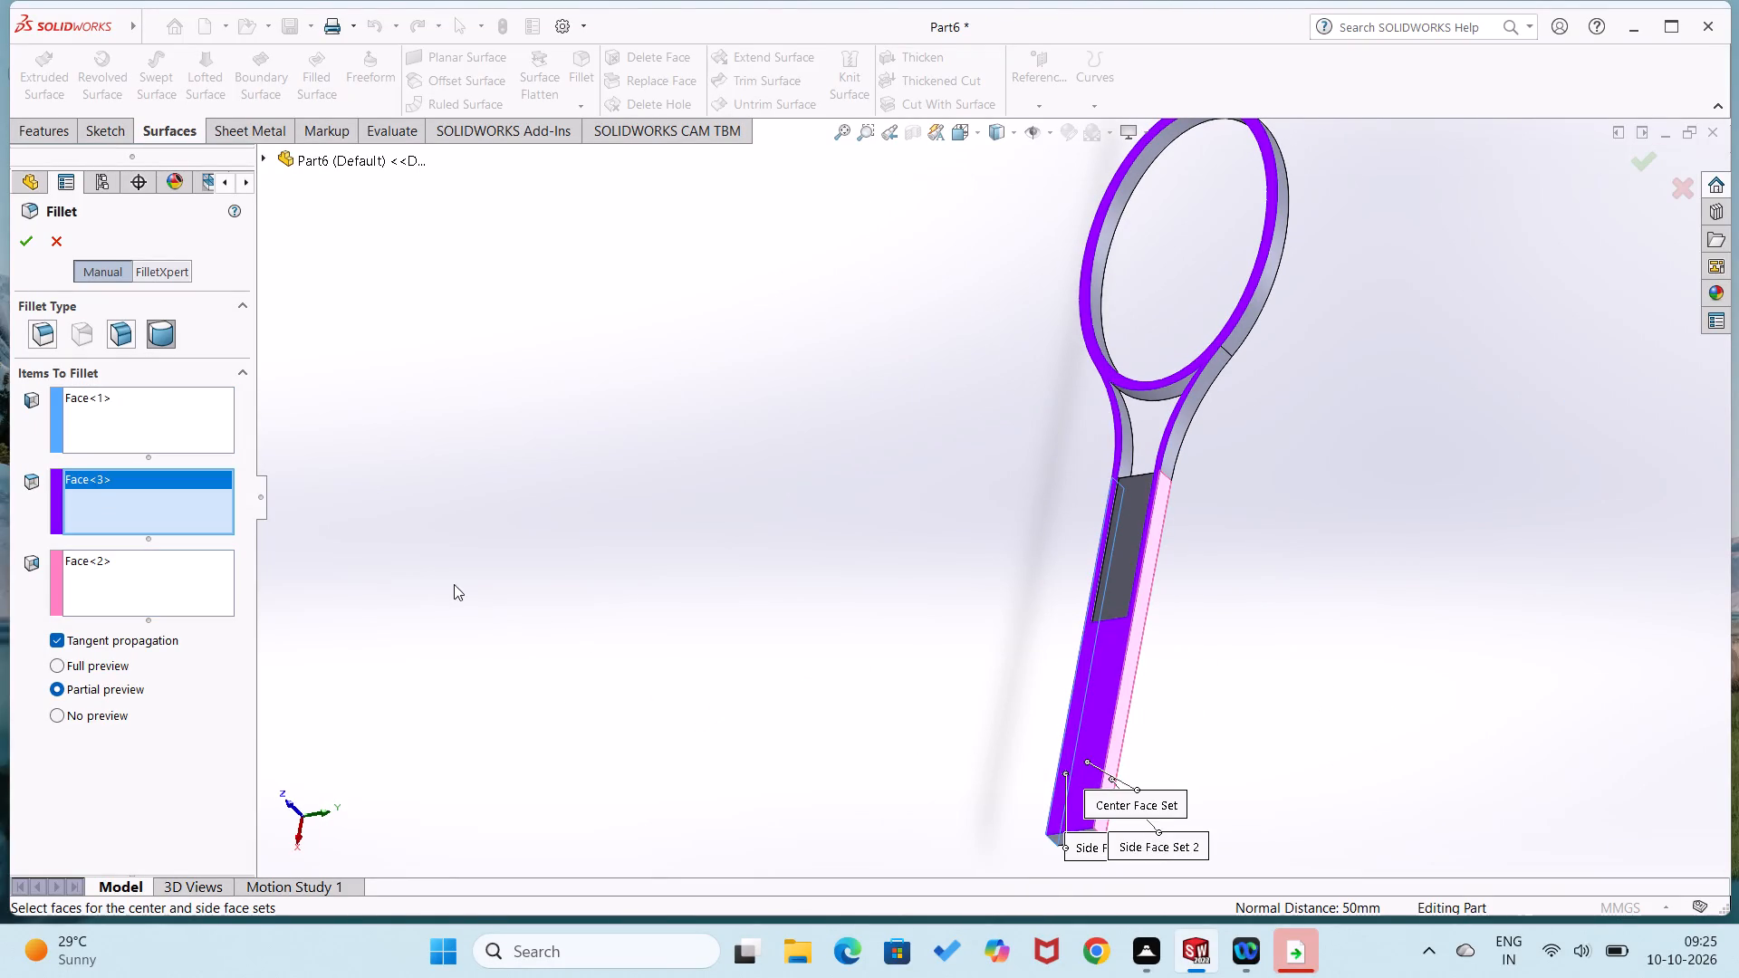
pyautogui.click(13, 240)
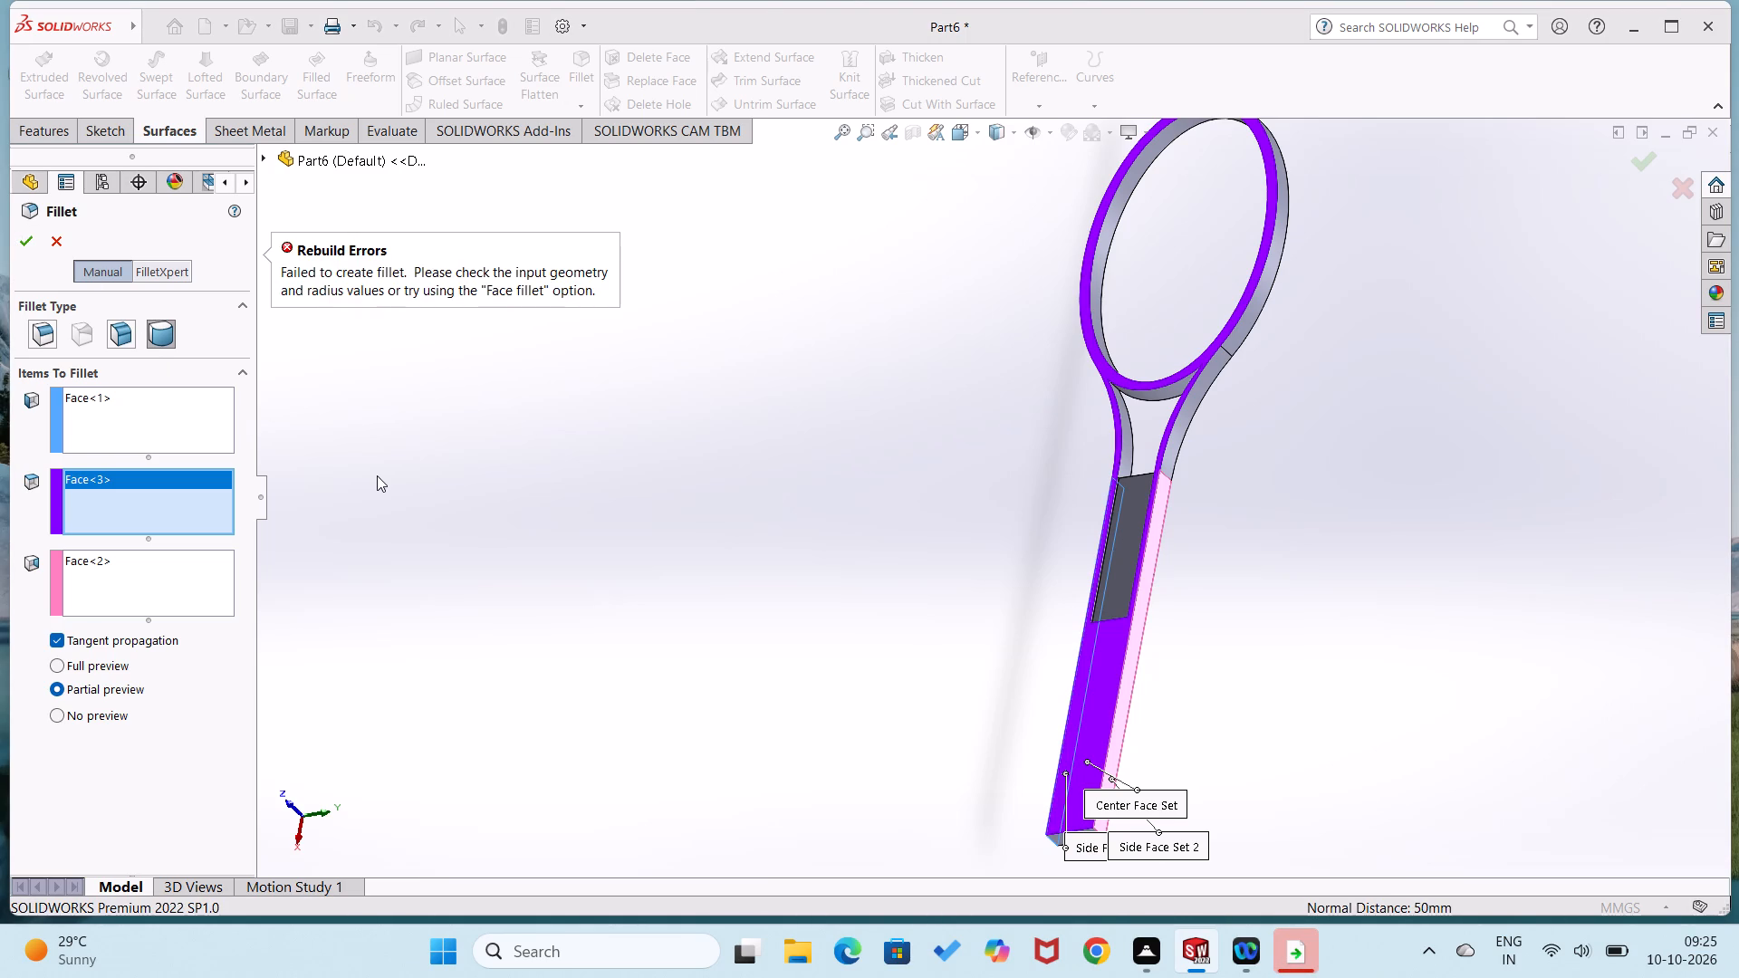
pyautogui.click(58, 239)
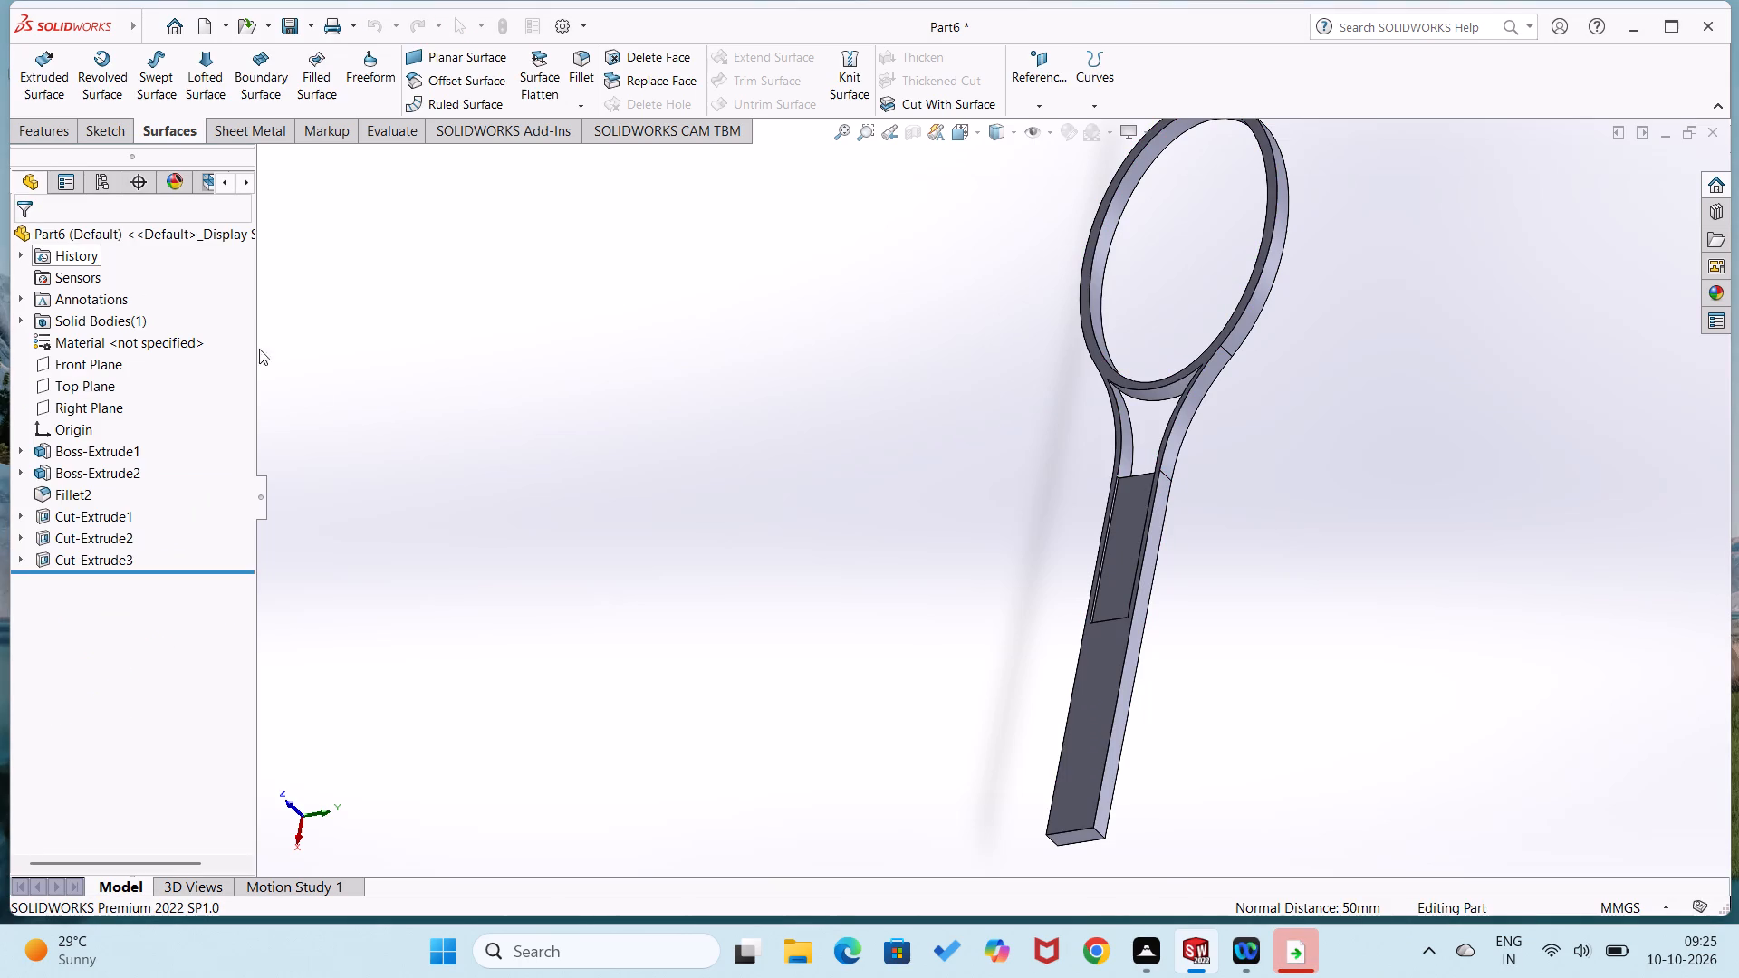
# Open a new sketch on the racket's flat face that surrounds the handle recess.
pyautogui.scroll(-4, 1057, 510)
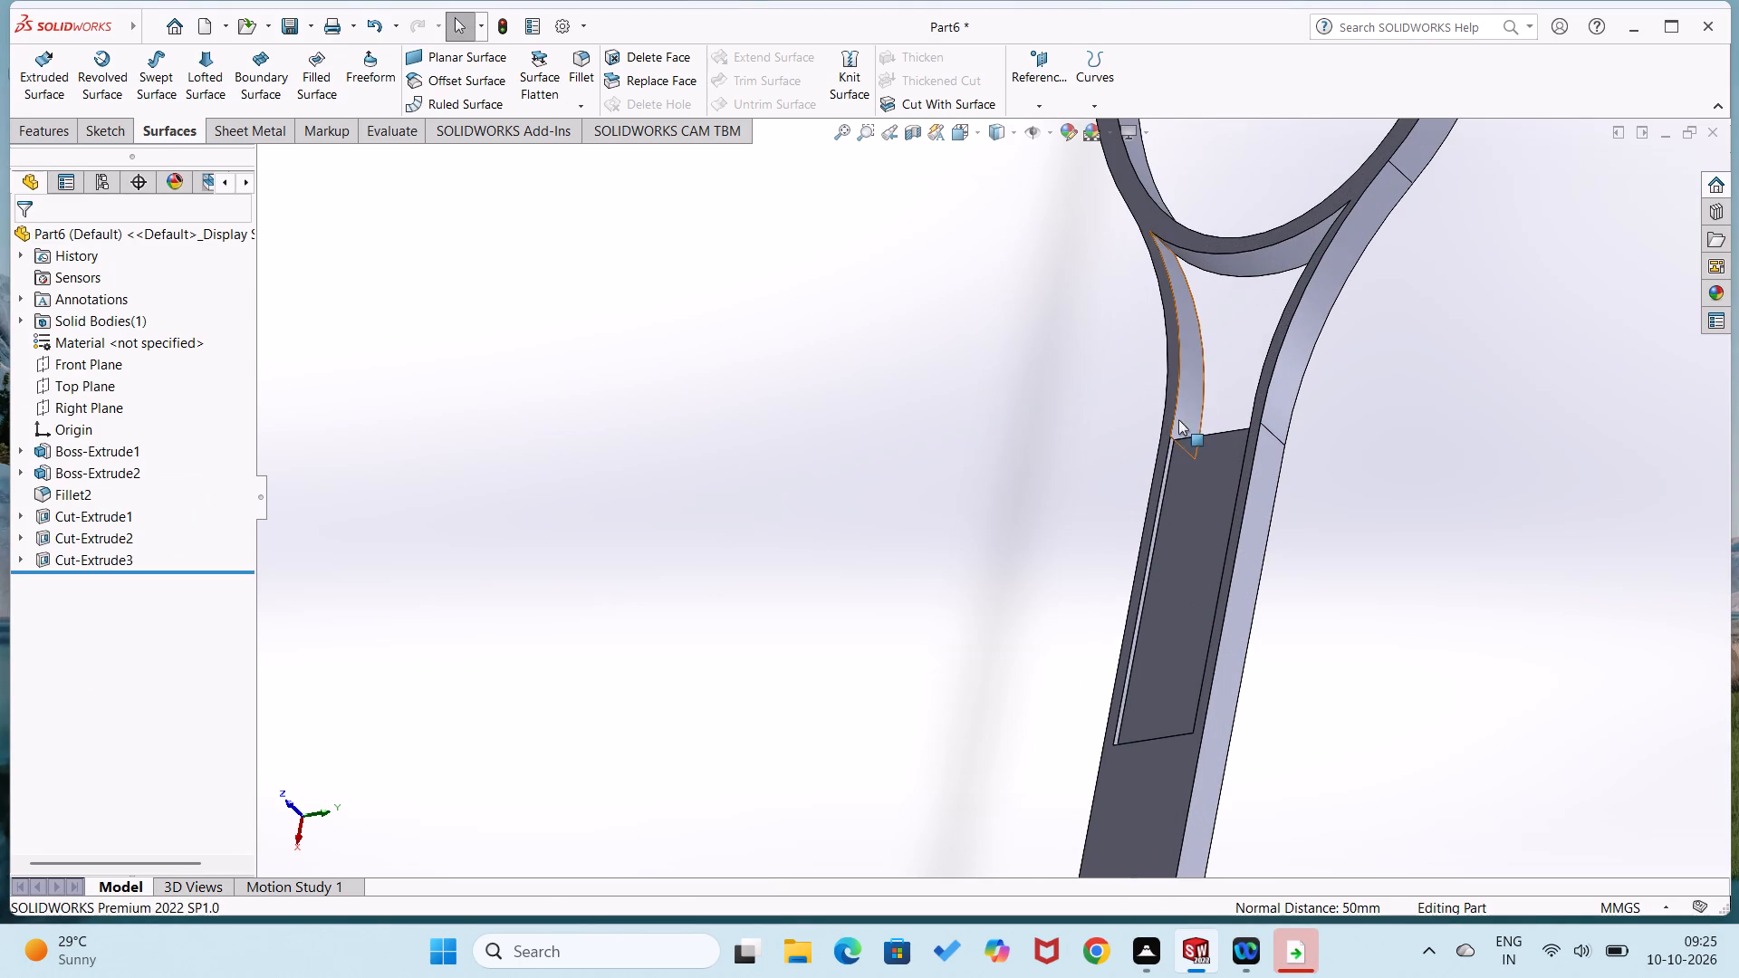
pyautogui.rightClick(1145, 825)
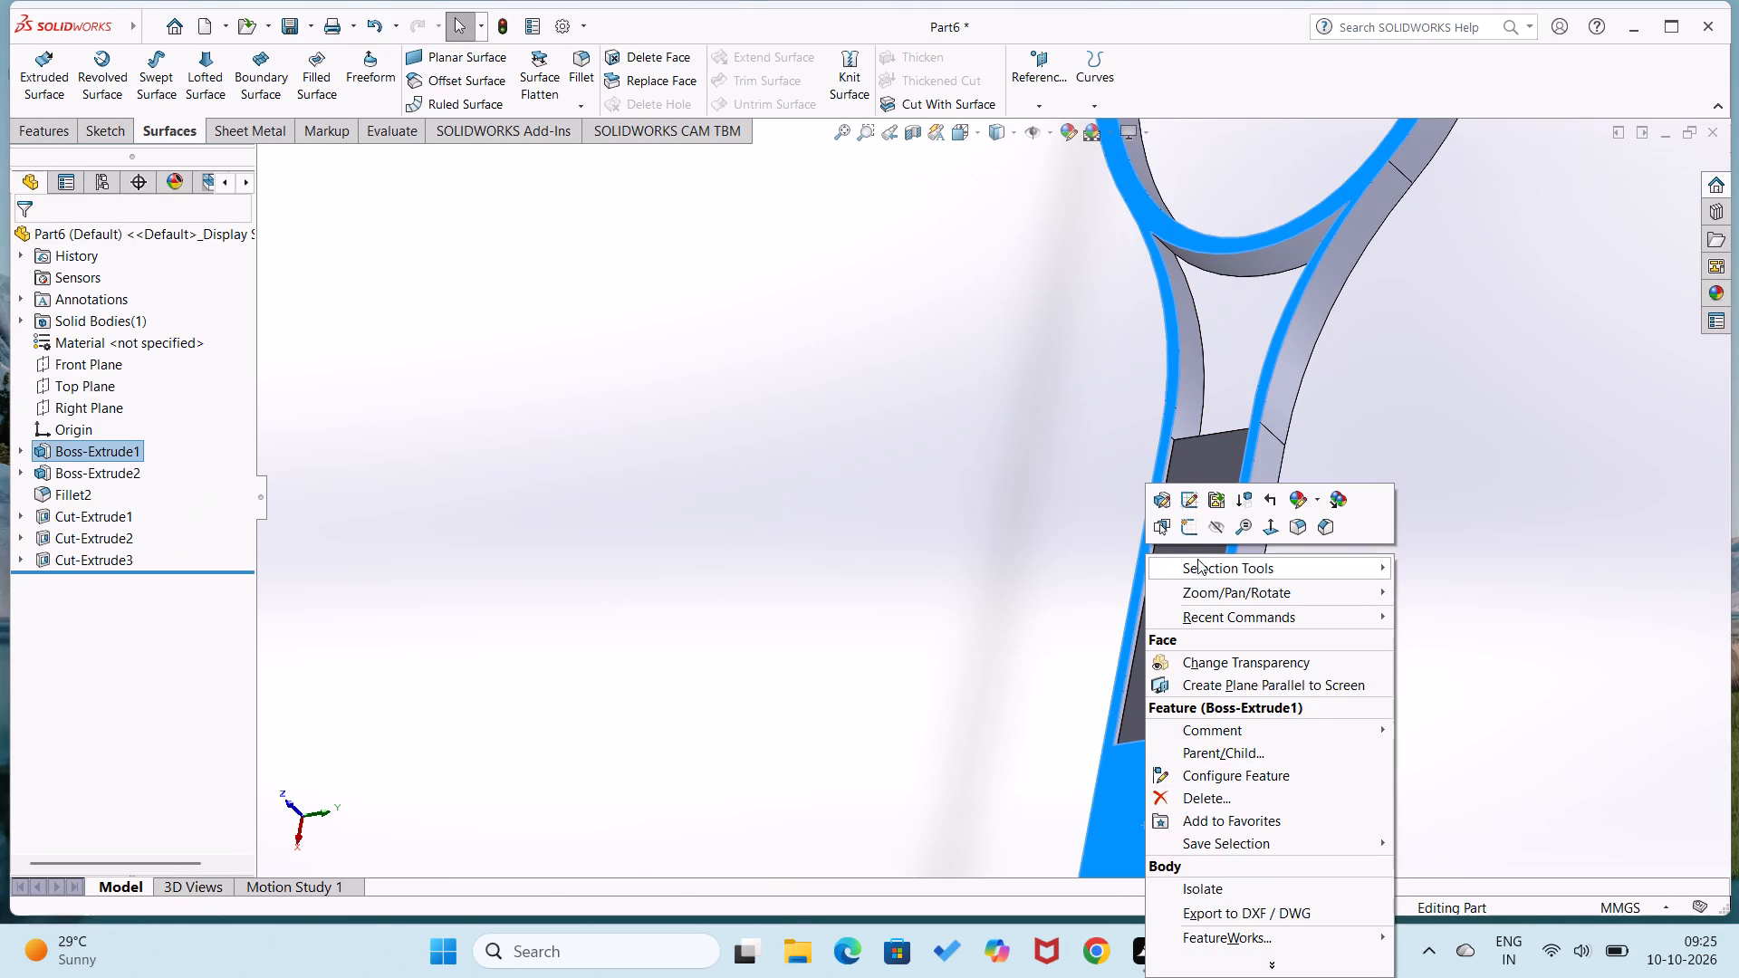
pyautogui.click(1187, 535)
pyautogui.scroll(-5, 893, 543)
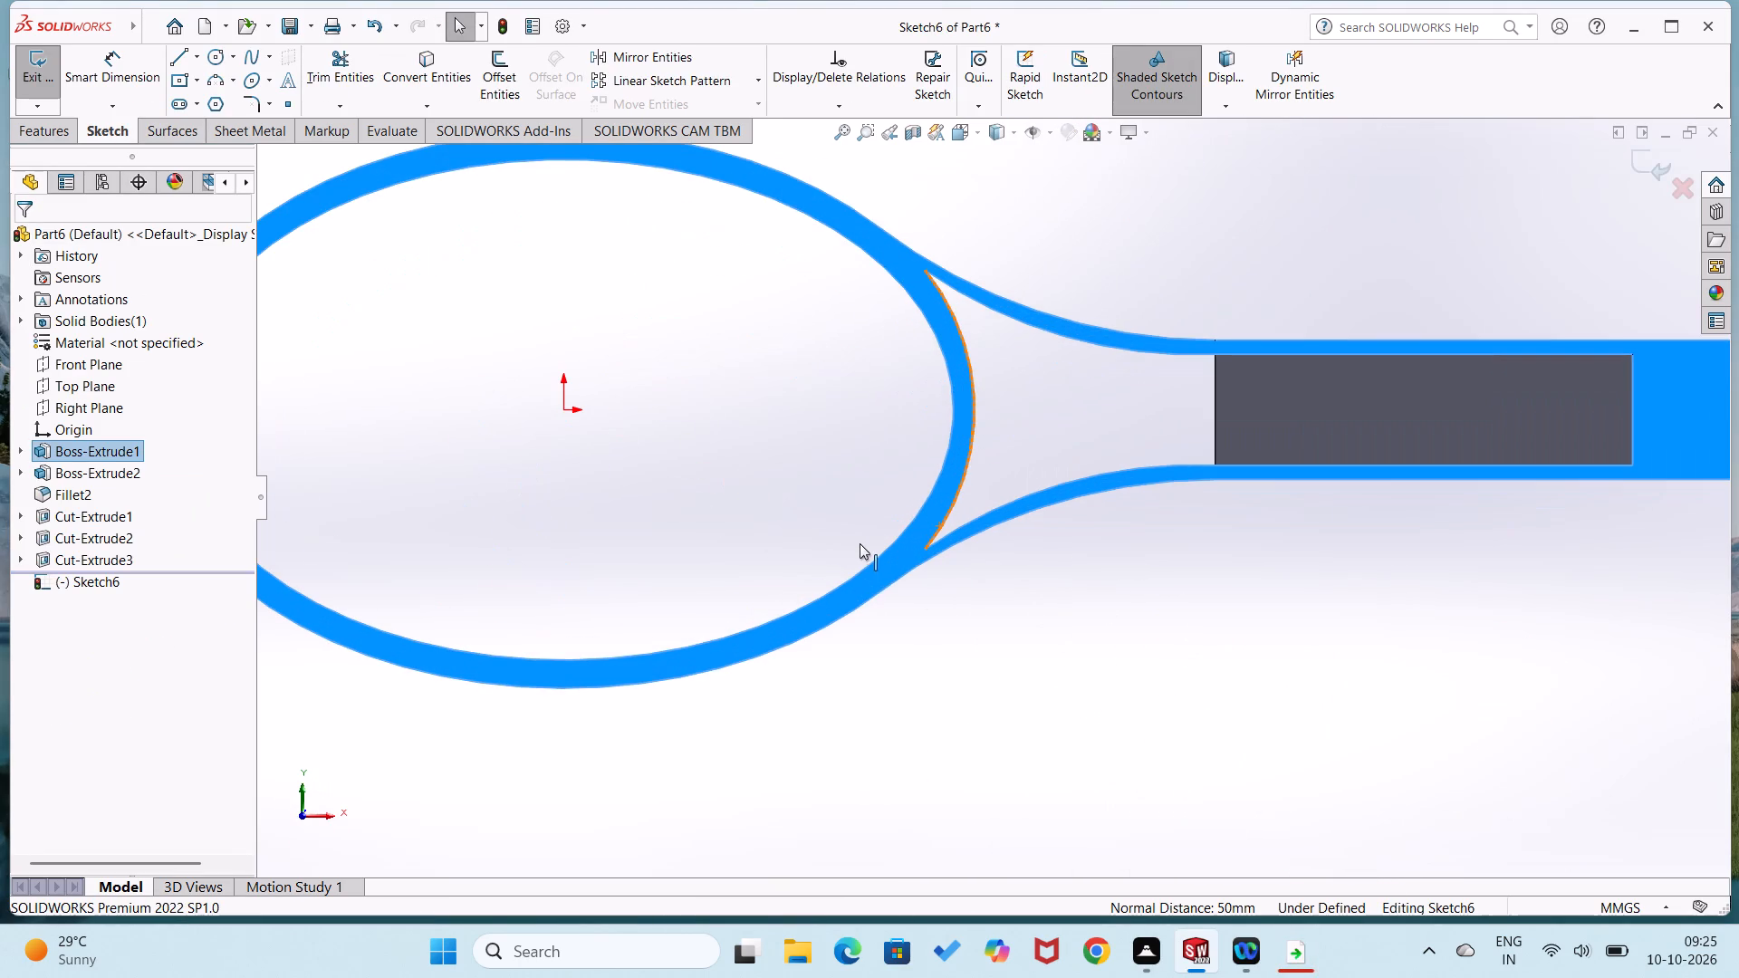
pyautogui.scroll(-1, 860, 540)
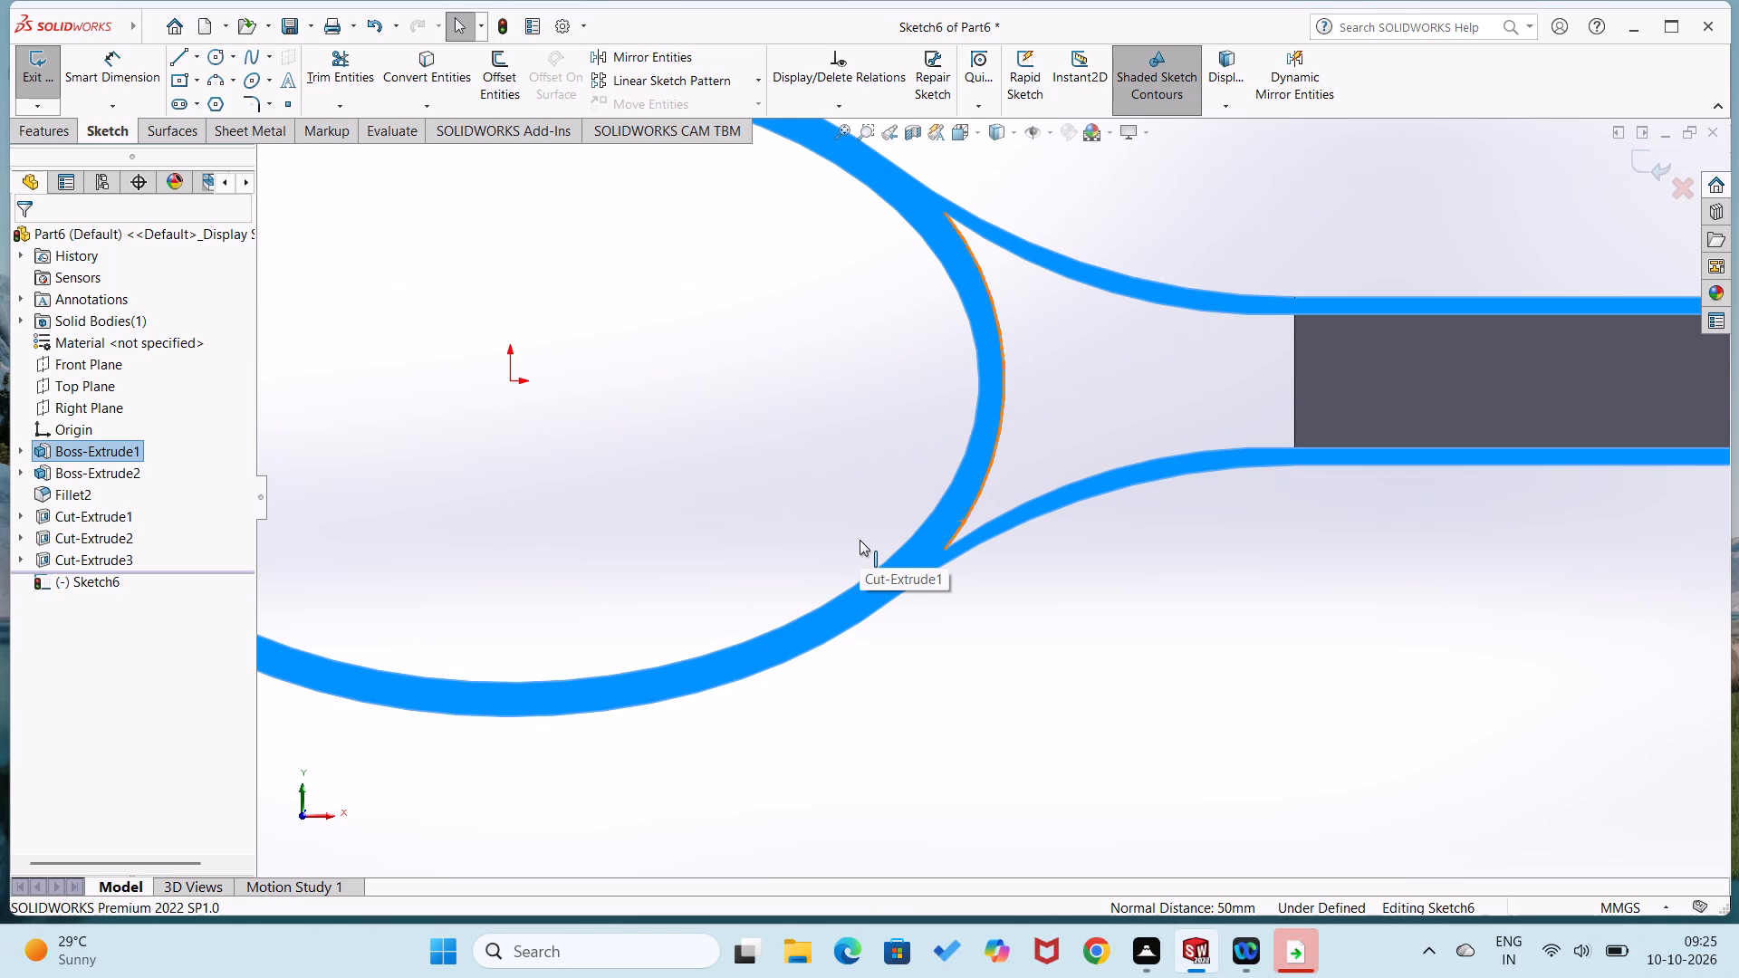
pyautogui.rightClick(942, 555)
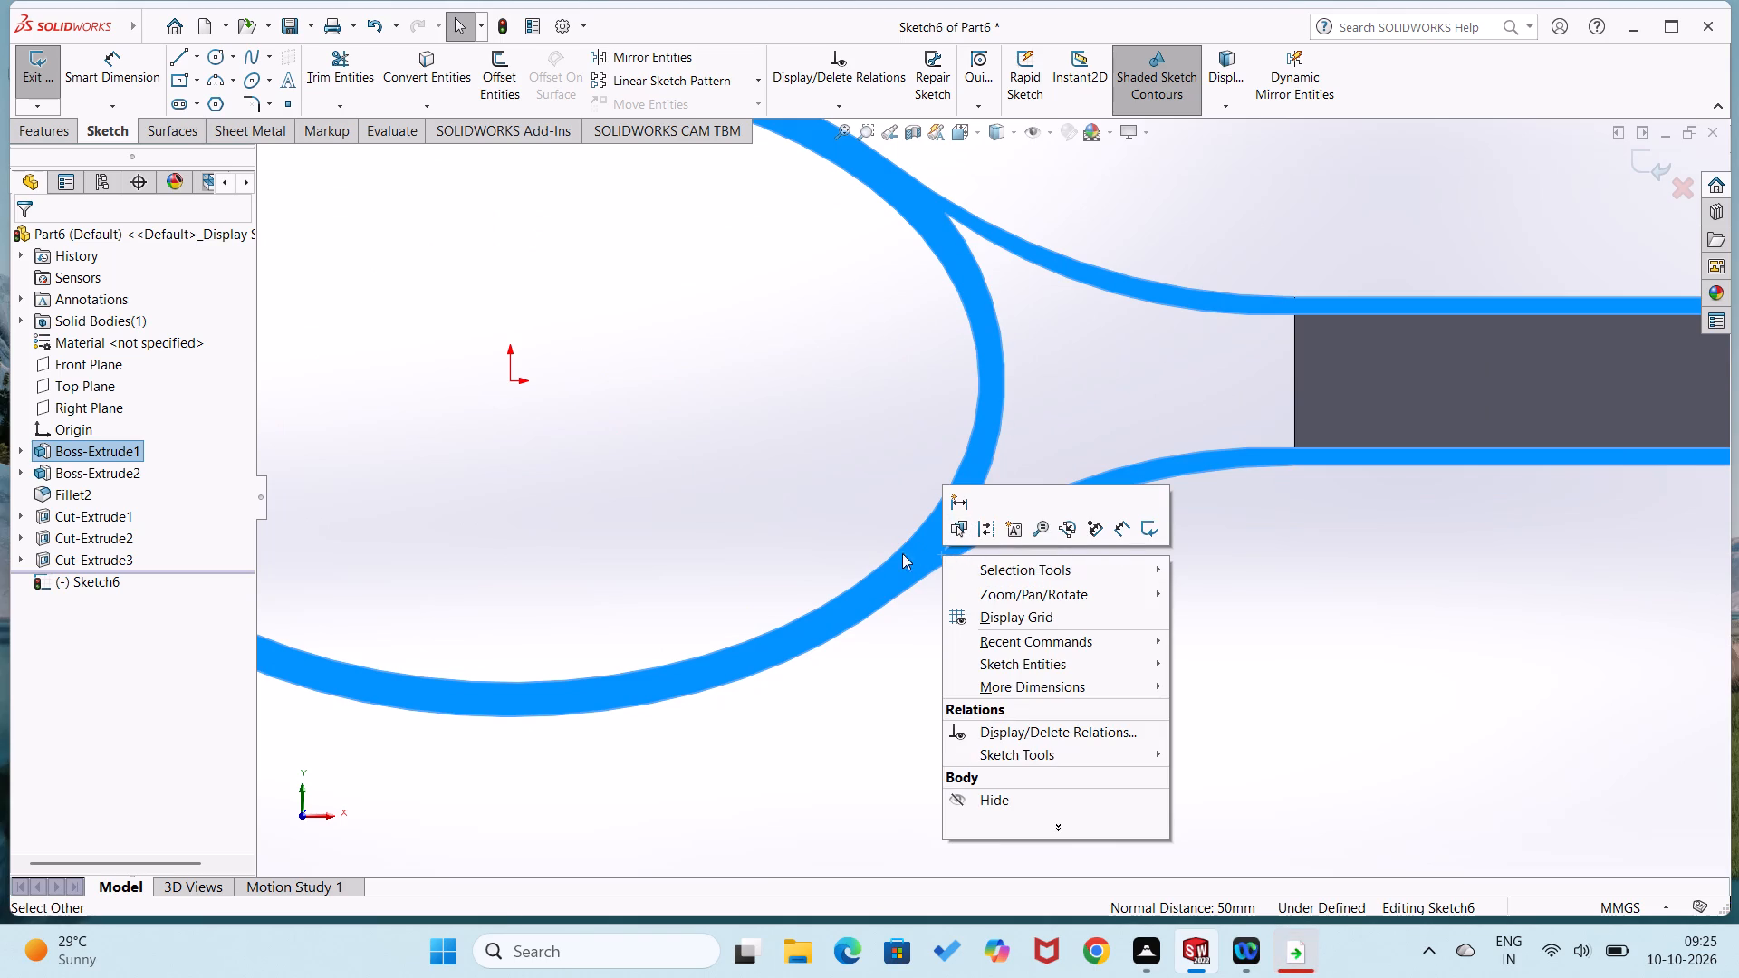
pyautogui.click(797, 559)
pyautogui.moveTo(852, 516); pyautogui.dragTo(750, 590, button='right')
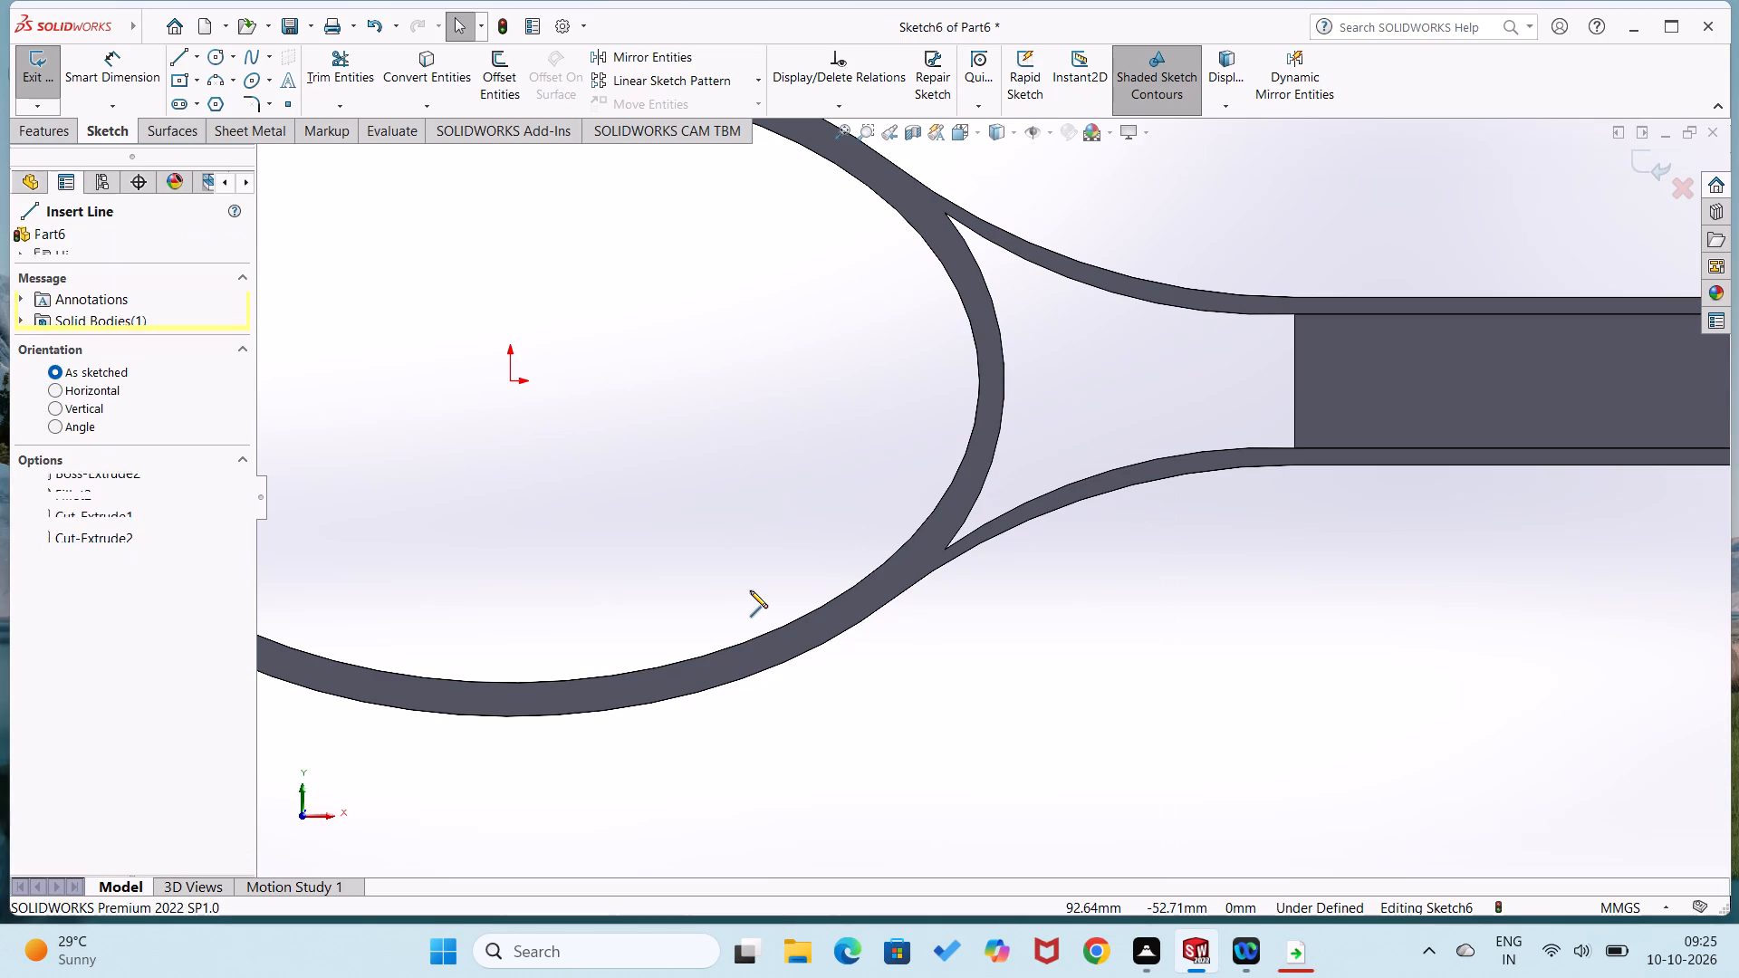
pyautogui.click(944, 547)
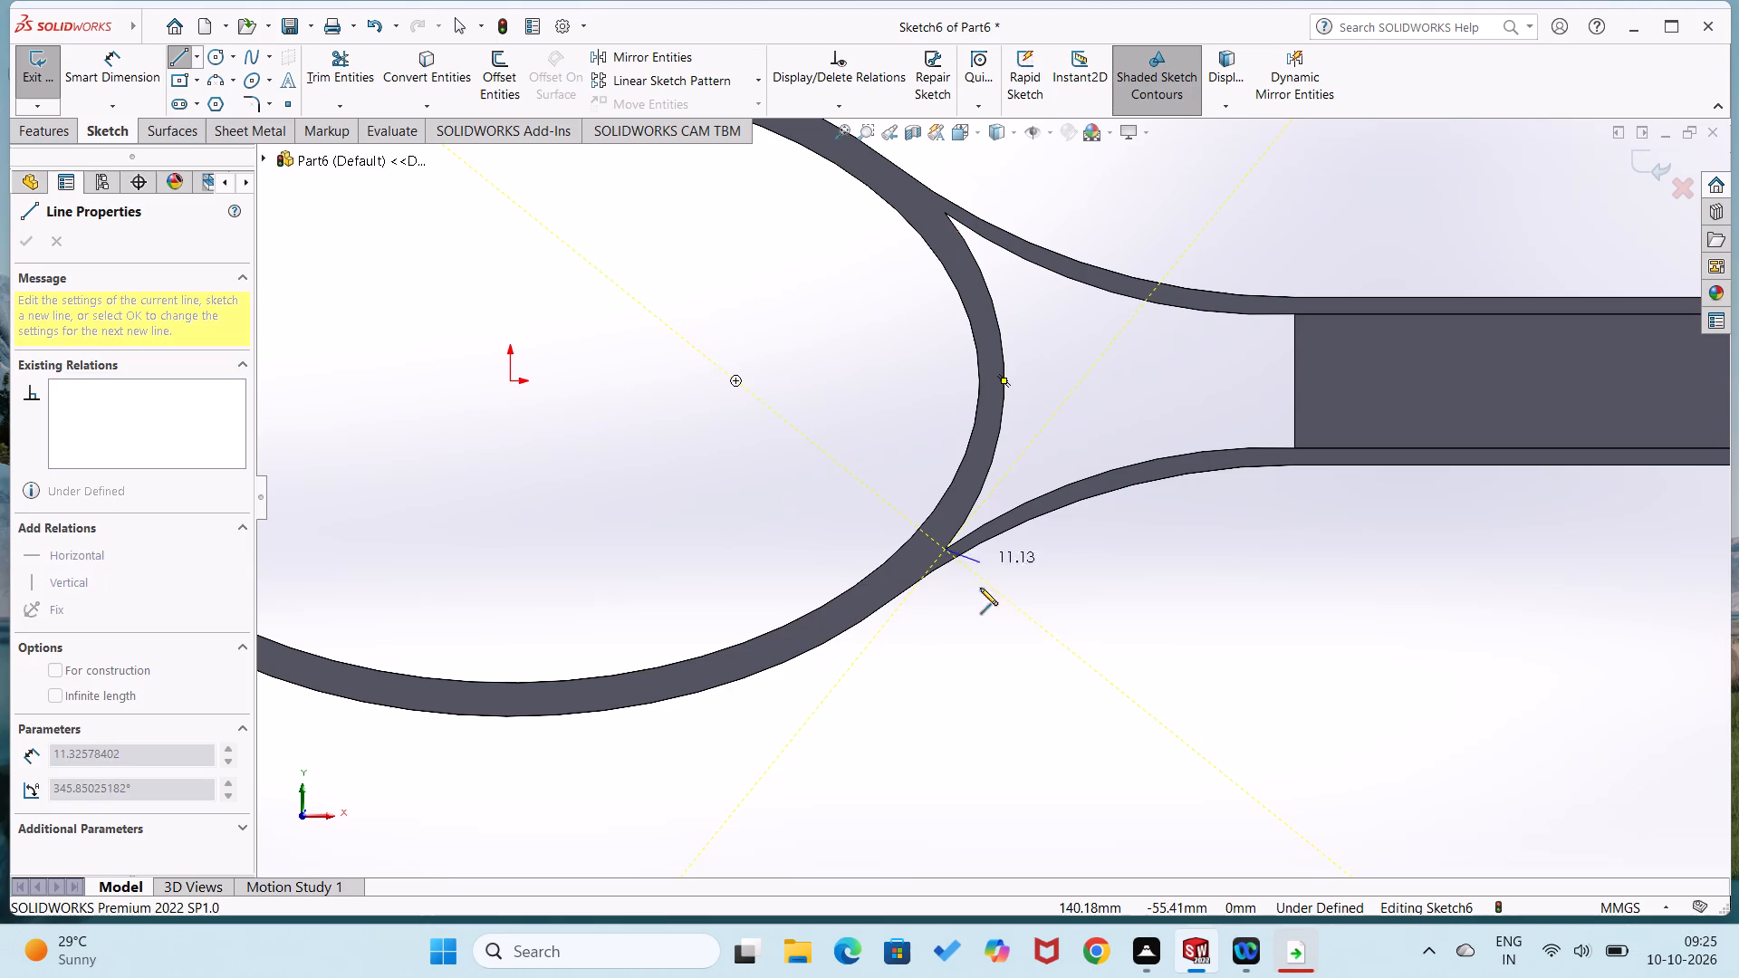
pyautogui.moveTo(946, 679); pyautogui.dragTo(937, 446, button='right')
# Trace the neck cut-out's lower curved edge with a three-point arc and dimension its radius at 170 mm.
pyautogui.click(216, 89)
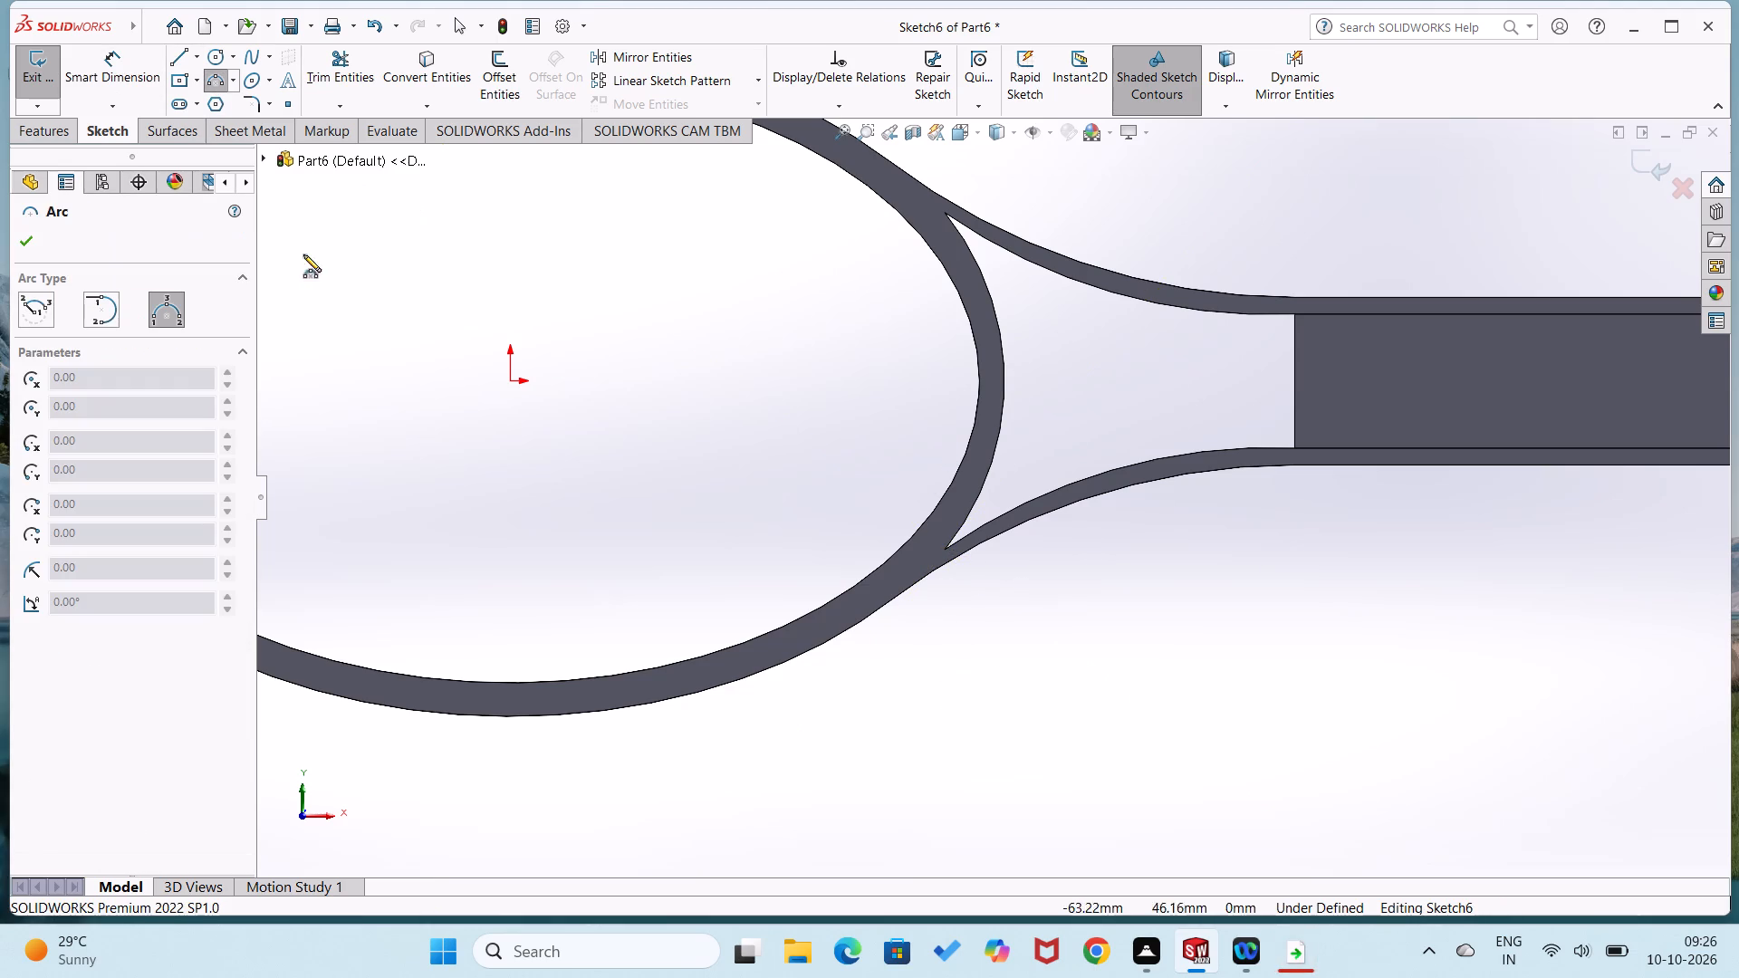
pyautogui.click(944, 551)
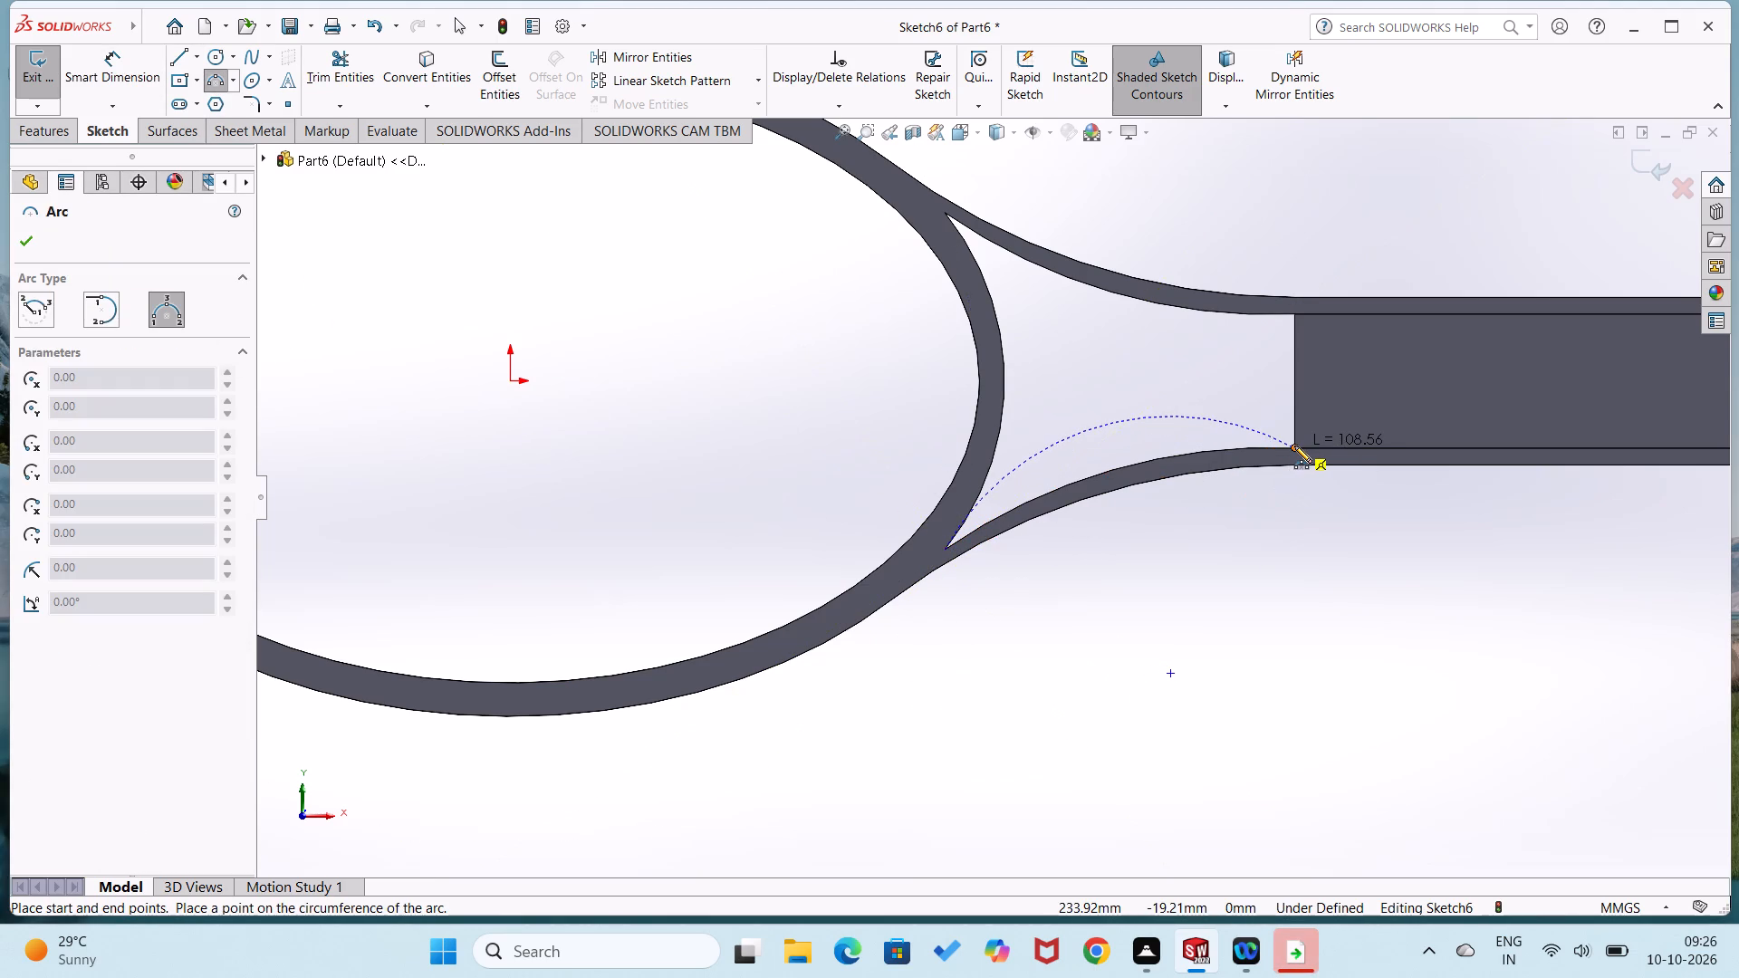
pyautogui.click(1294, 446)
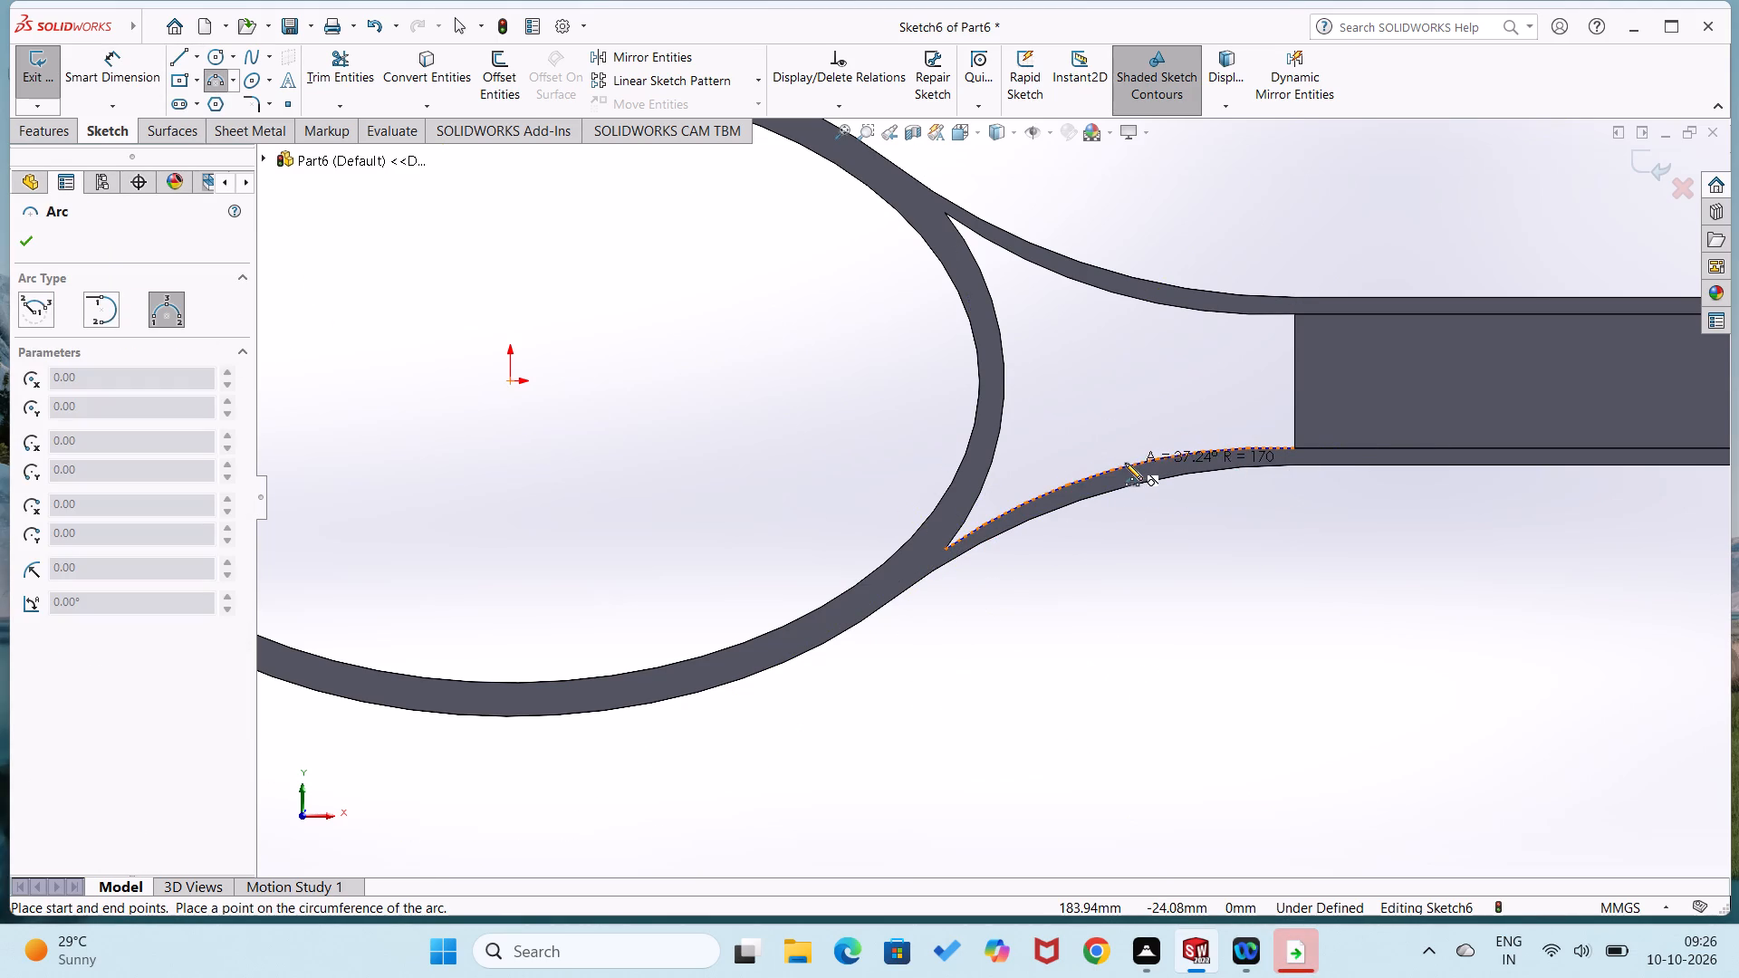
pyautogui.scroll(-4, 1125, 466)
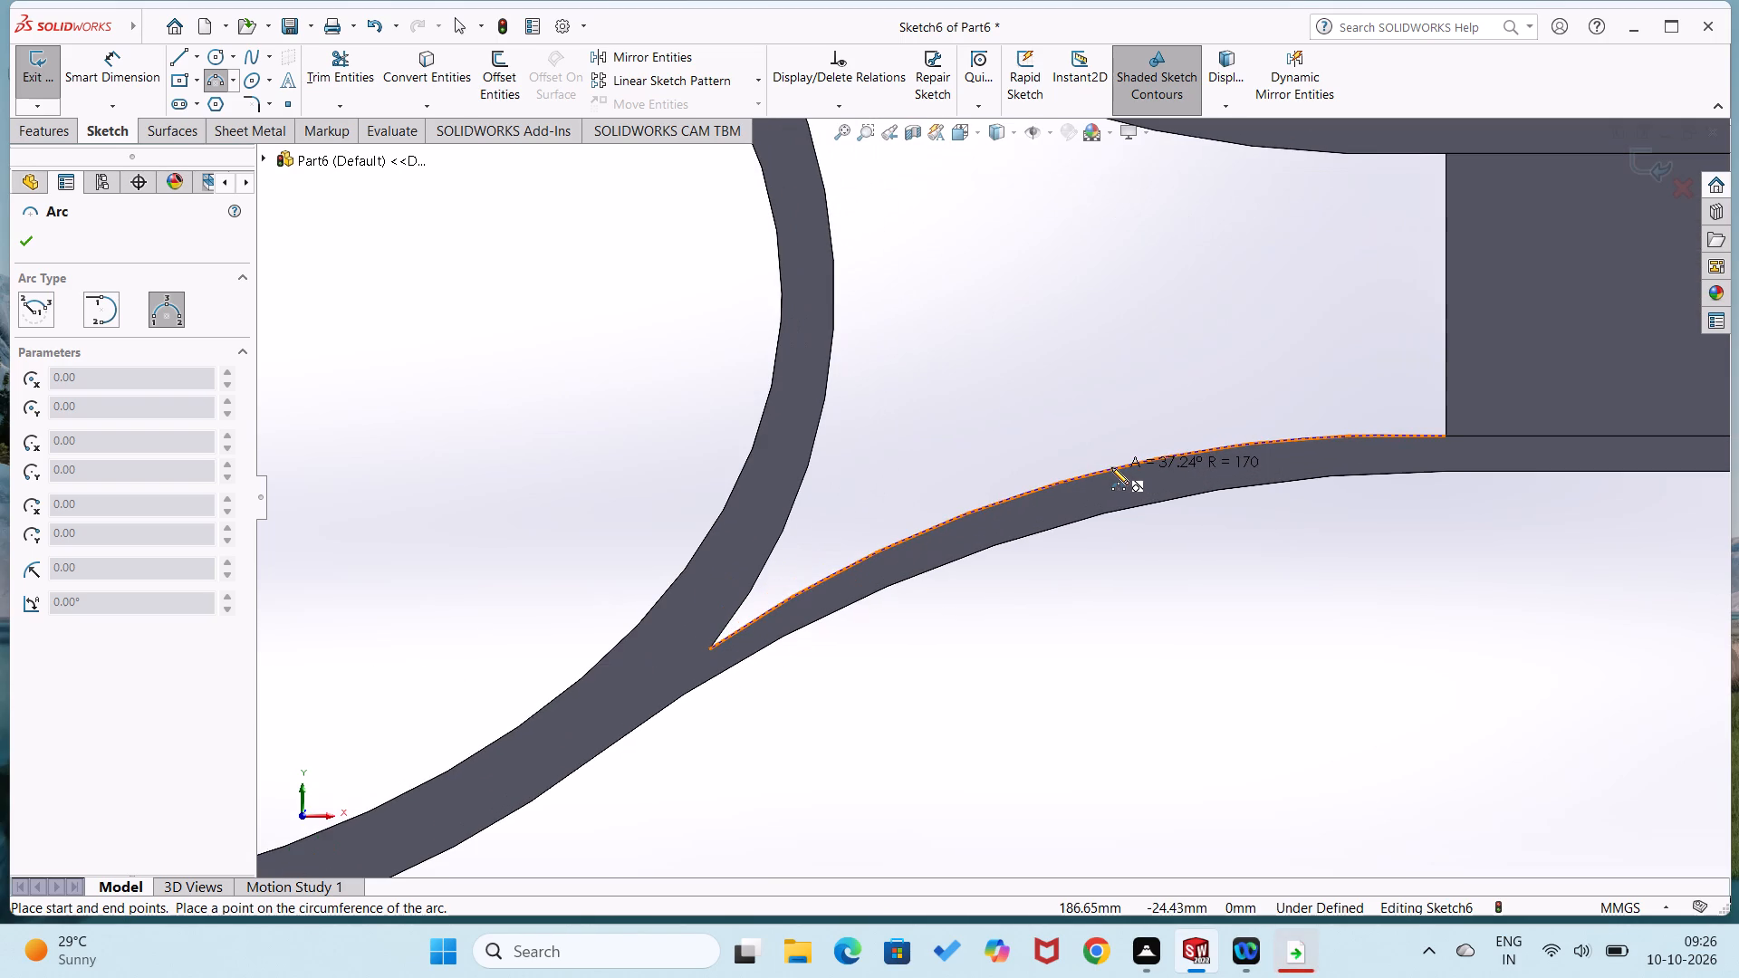
pyautogui.click(1111, 467)
pyautogui.moveTo(1092, 652); pyautogui.dragTo(1110, 502, button='right')
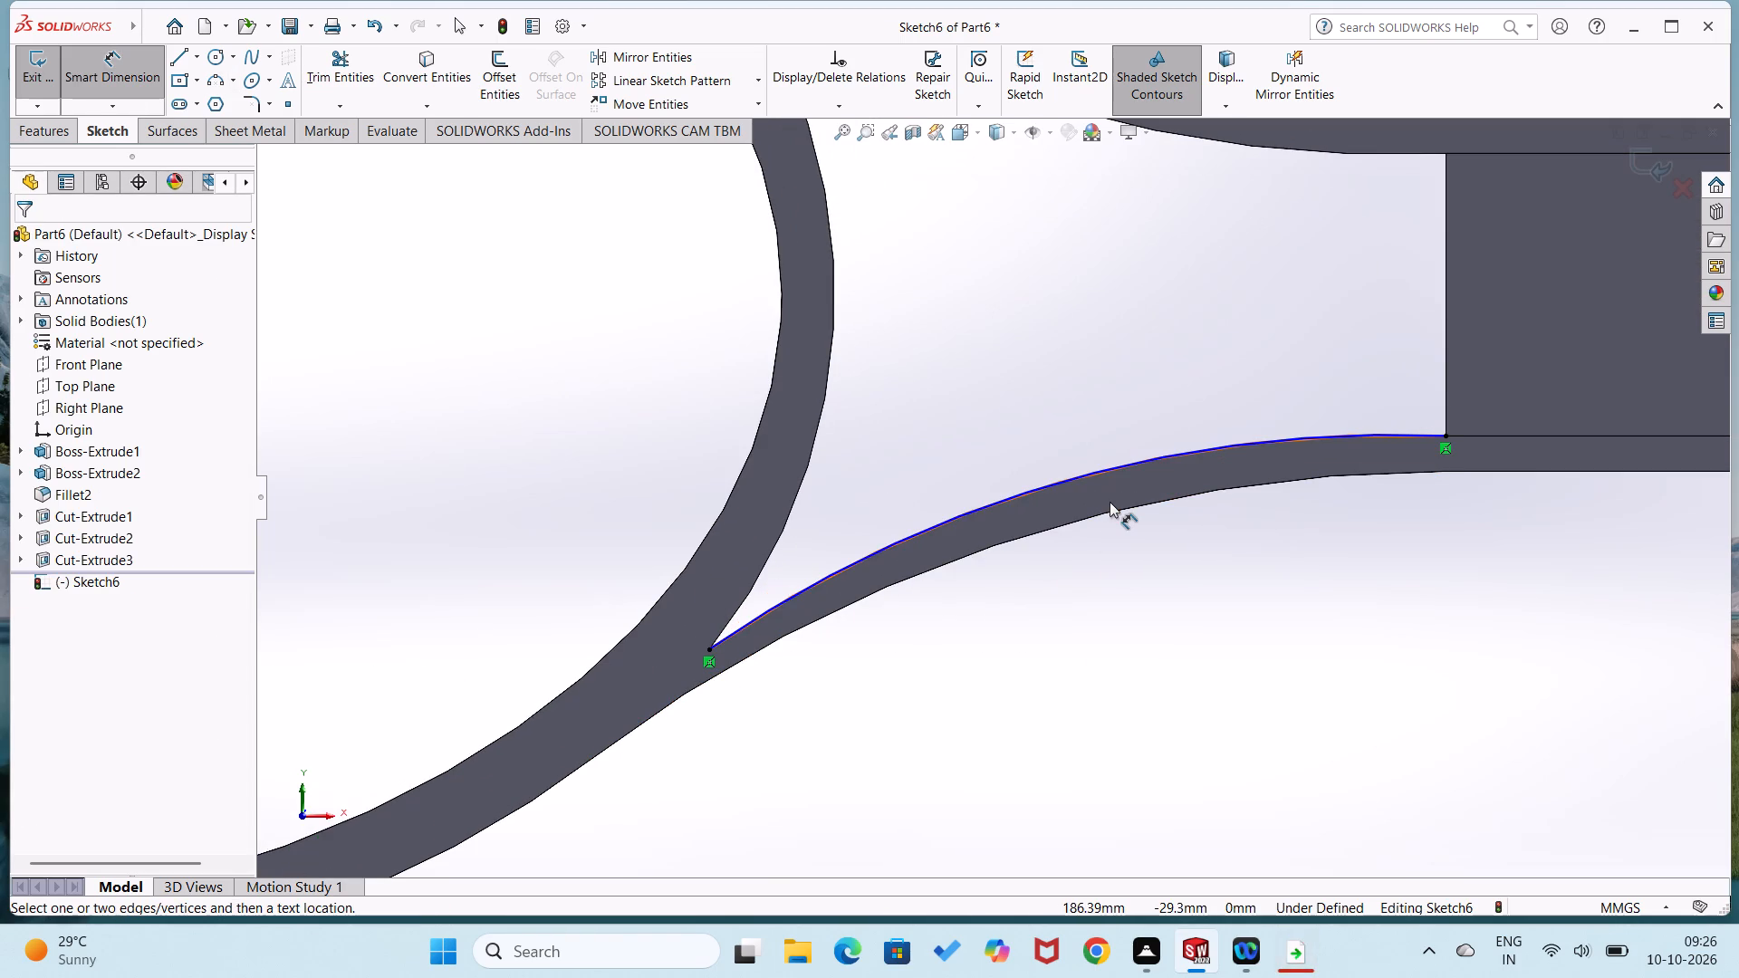
pyautogui.click(1127, 464)
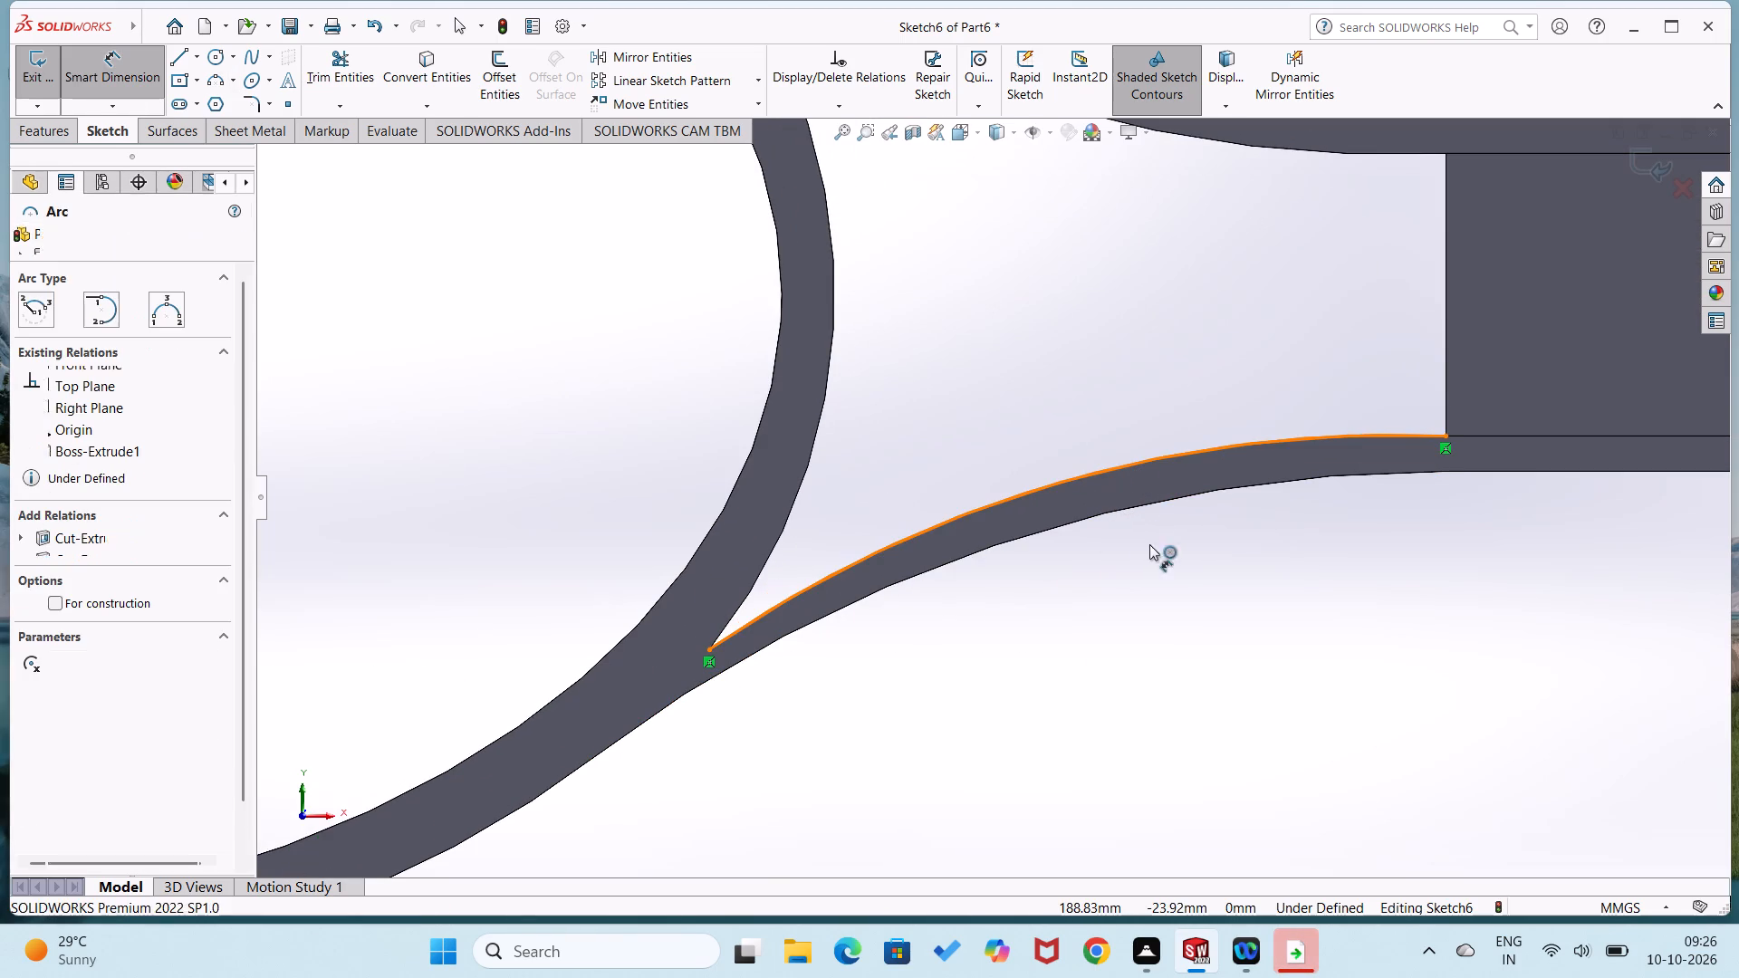
pyautogui.click(1154, 561)
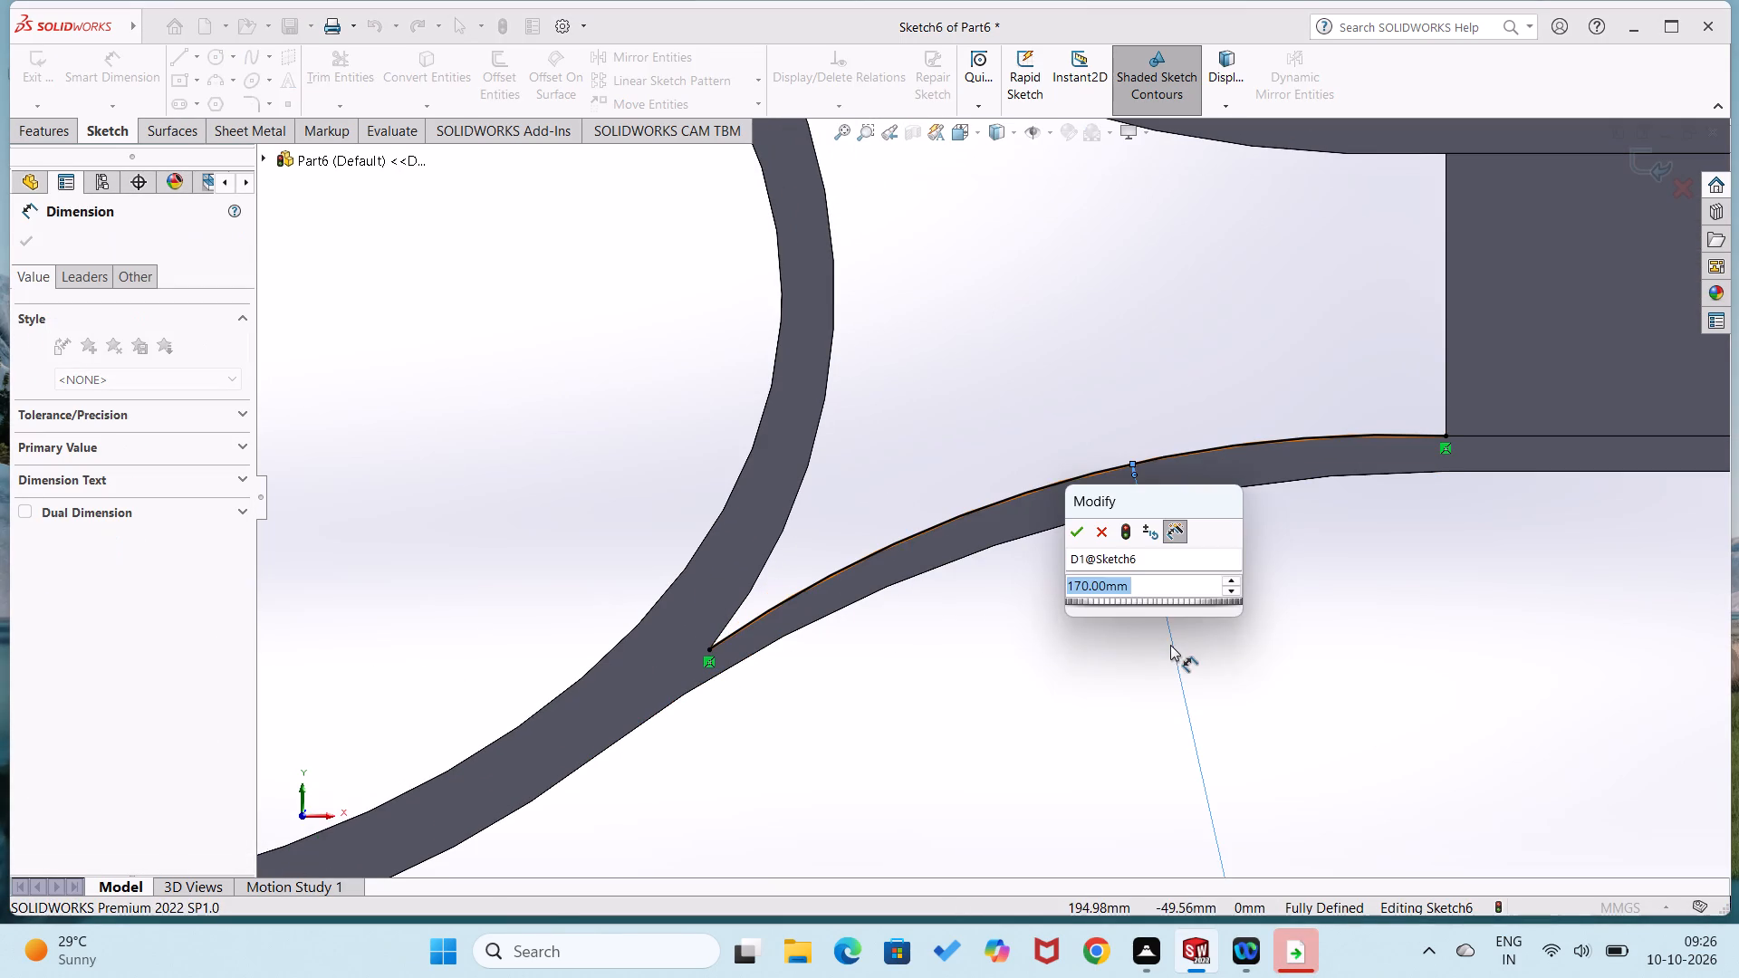
pyautogui.click(1078, 525)
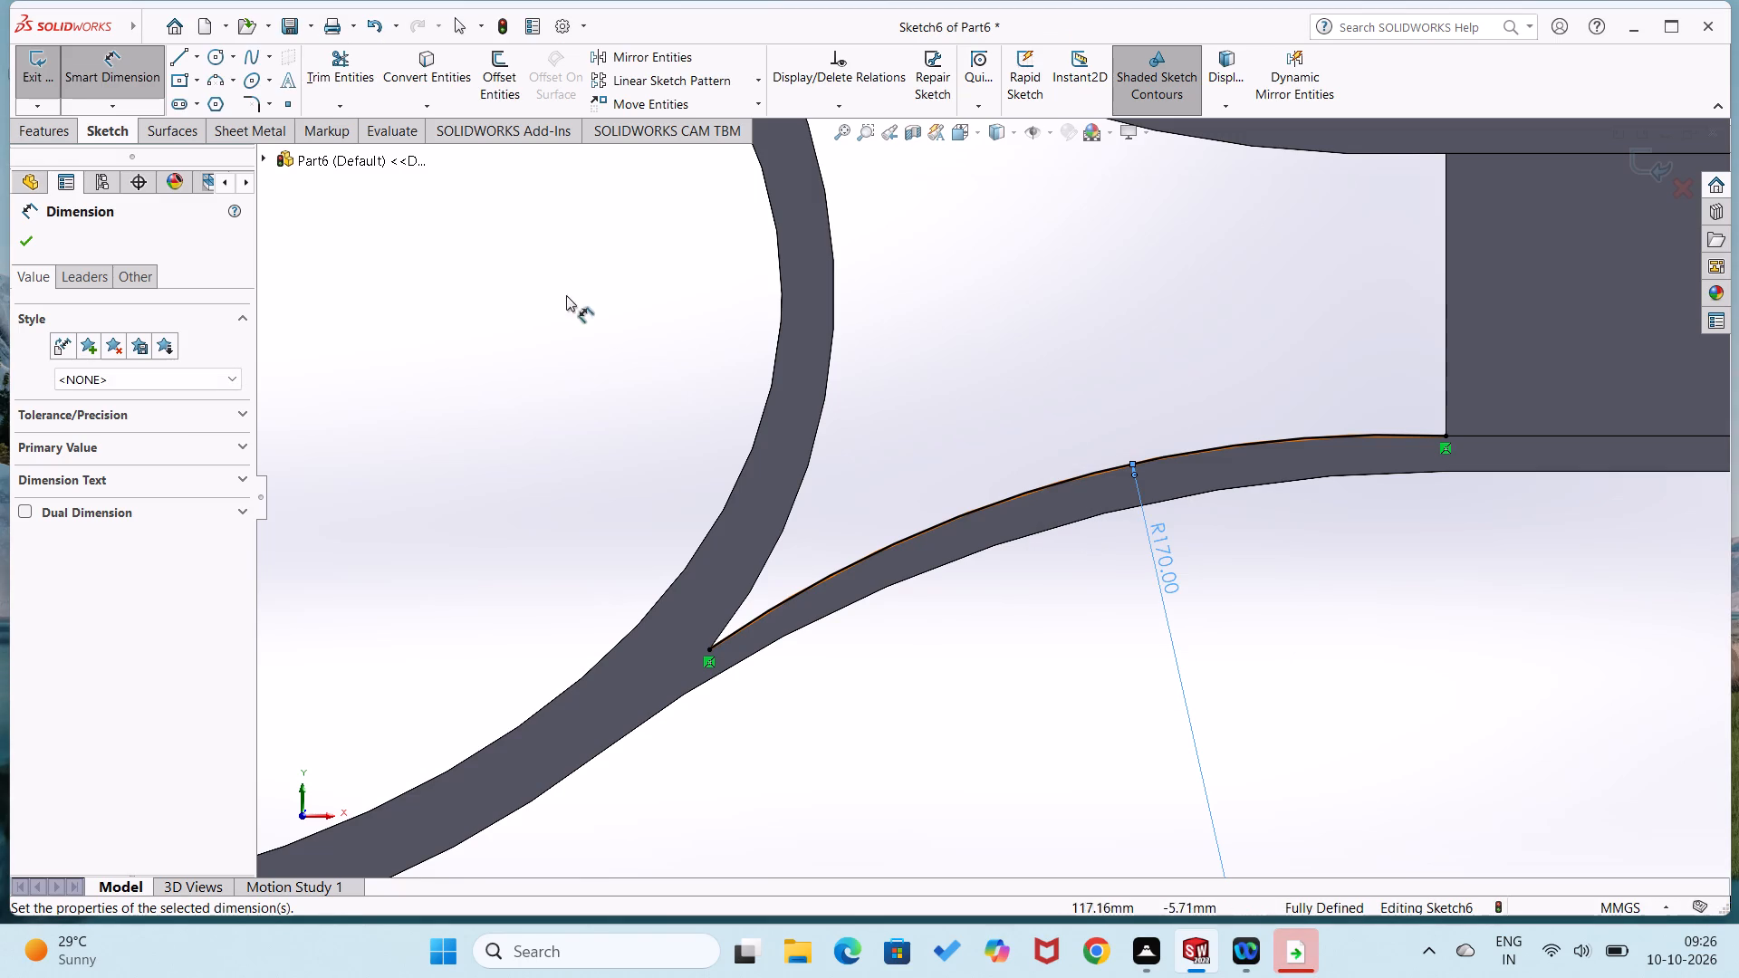
# Trace the cut-out's head-side edge with a three-point arc of 80 mm radius between its two pointed corners.
pyautogui.click(206, 73)
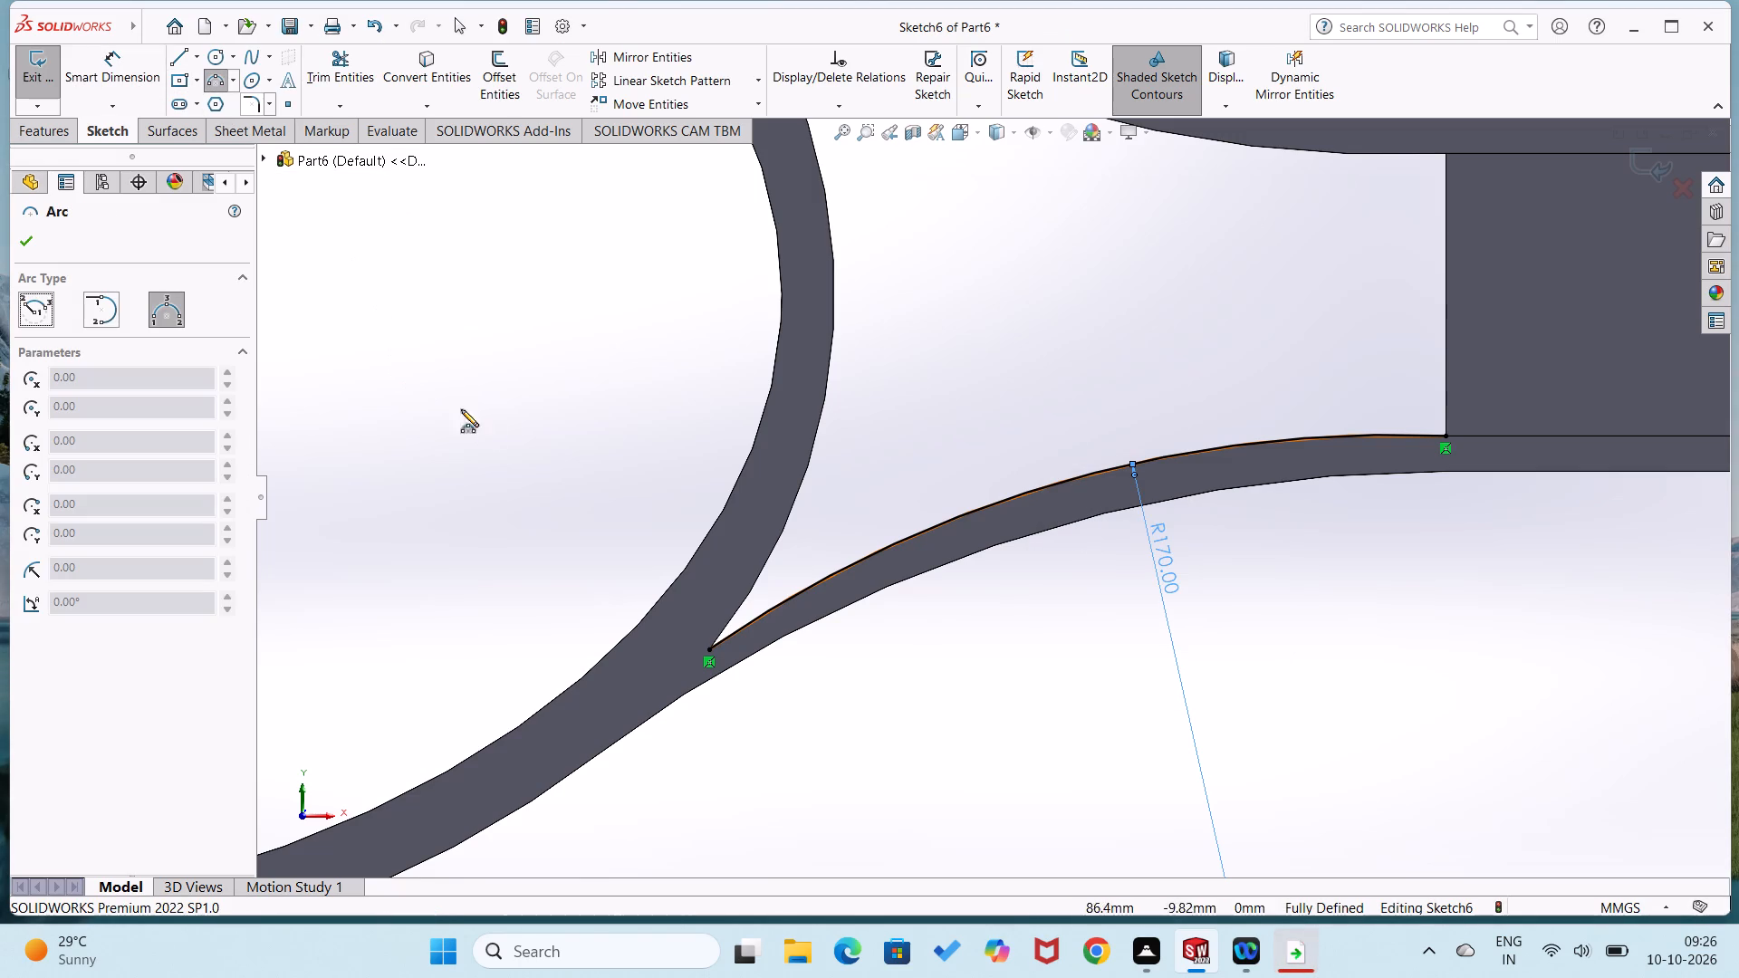
pyautogui.scroll(3, 678, 523)
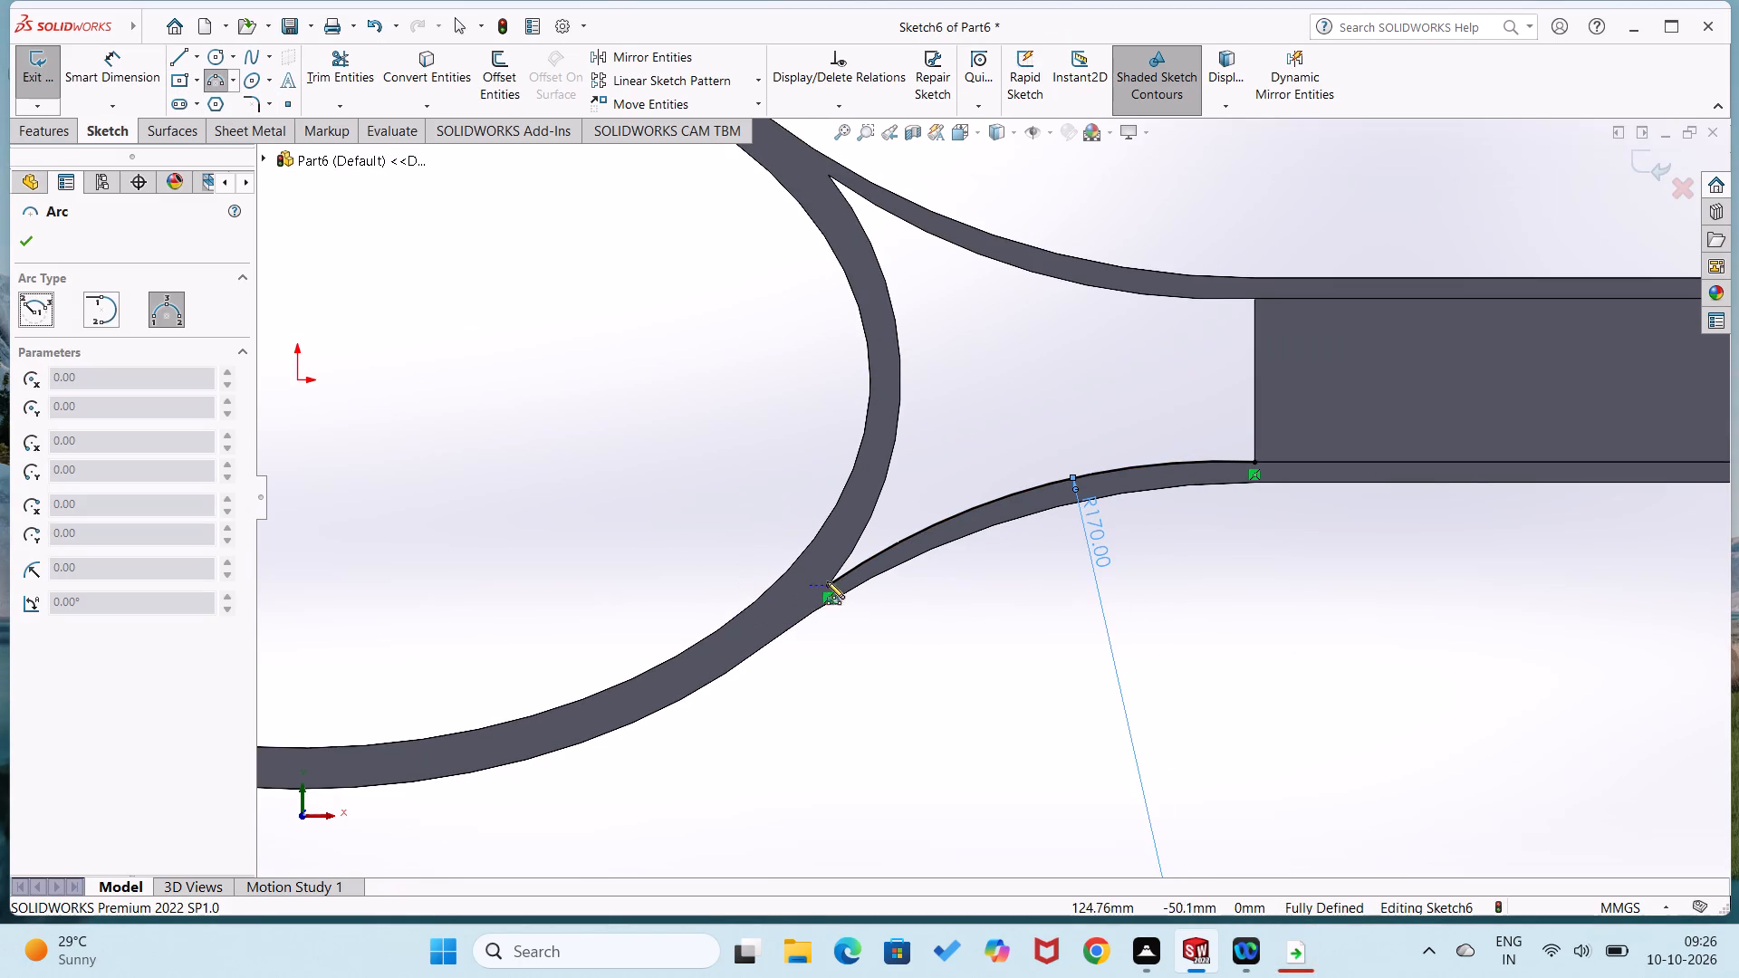
pyautogui.click(829, 587)
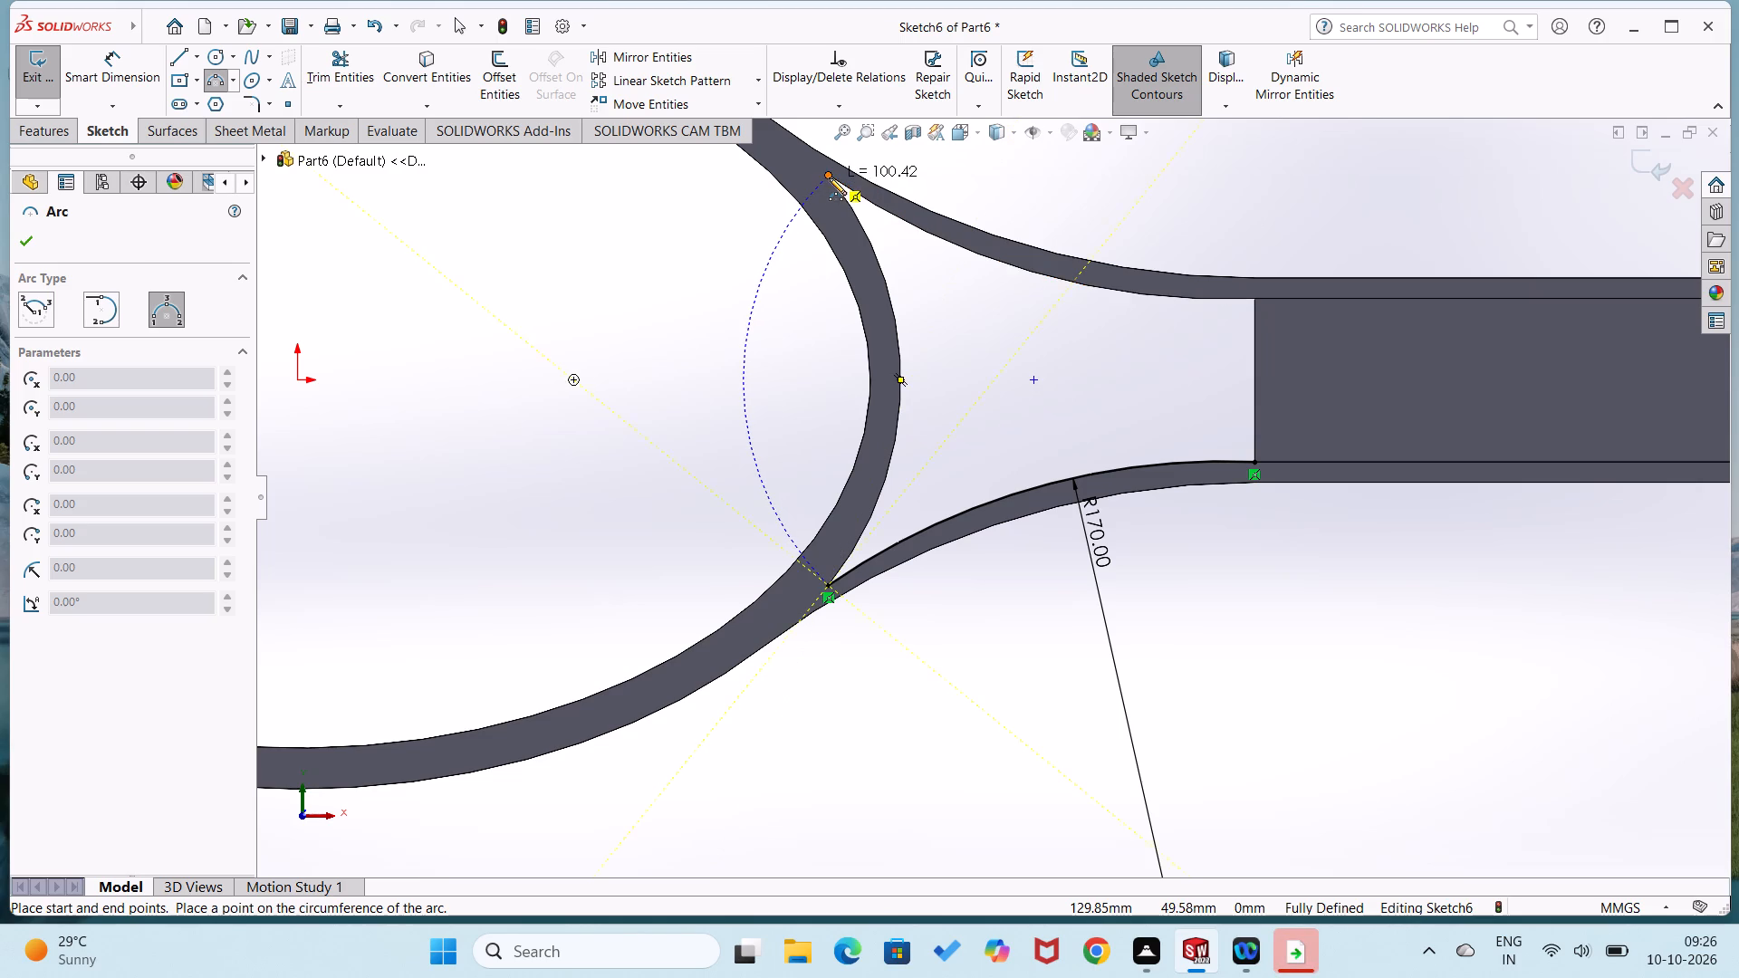
pyautogui.click(829, 177)
pyautogui.click(895, 314)
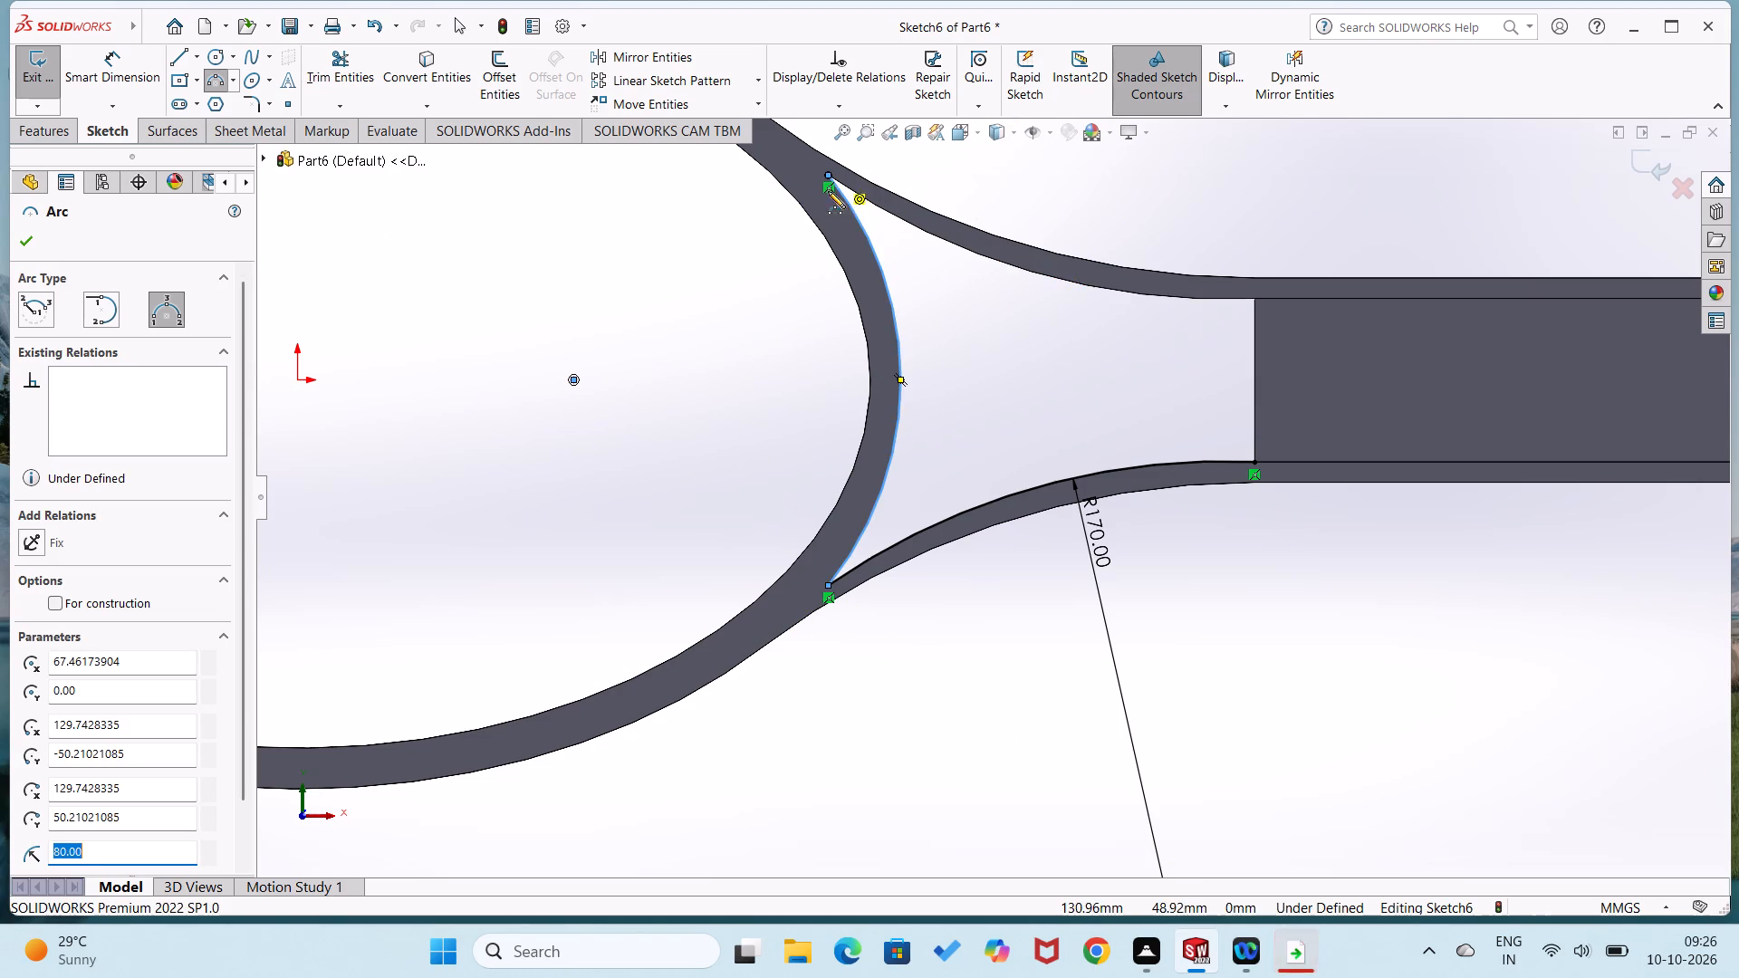
pyautogui.click(754, 313)
pyautogui.moveTo(663, 404); pyautogui.dragTo(704, 258, button='right')
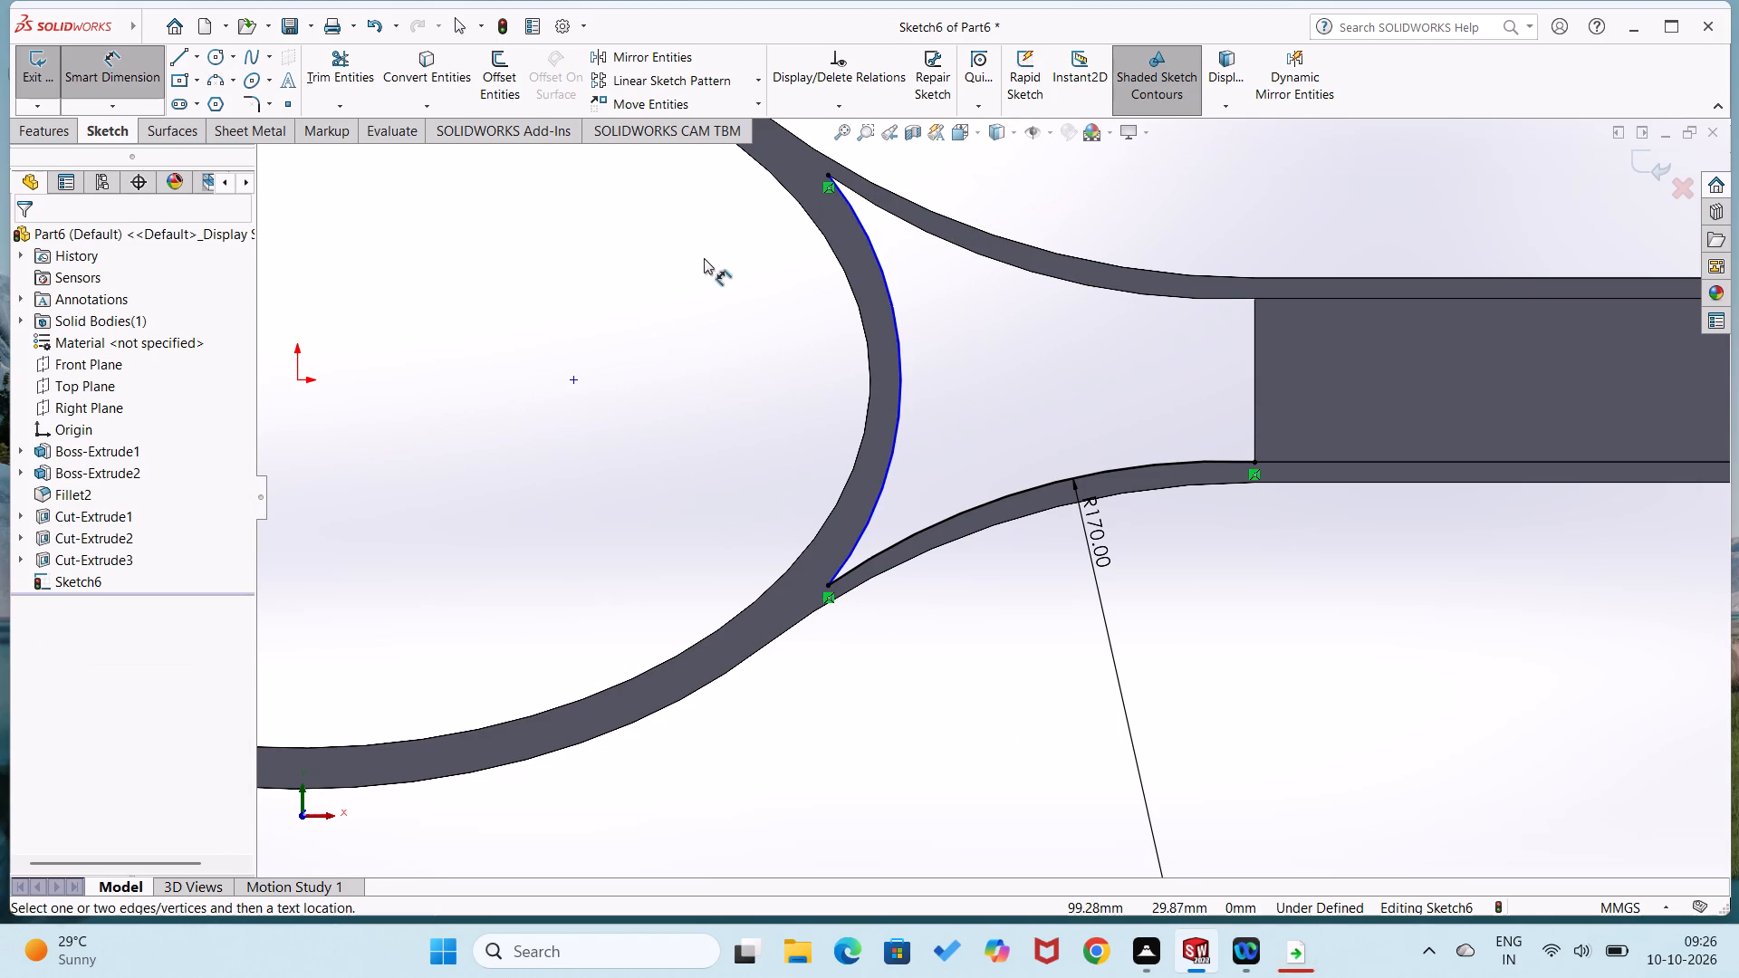
# Close the neck profile with a 170 mm radius arc along the upper edge and a 40 mm line along the recess end.
pyautogui.click(215, 79)
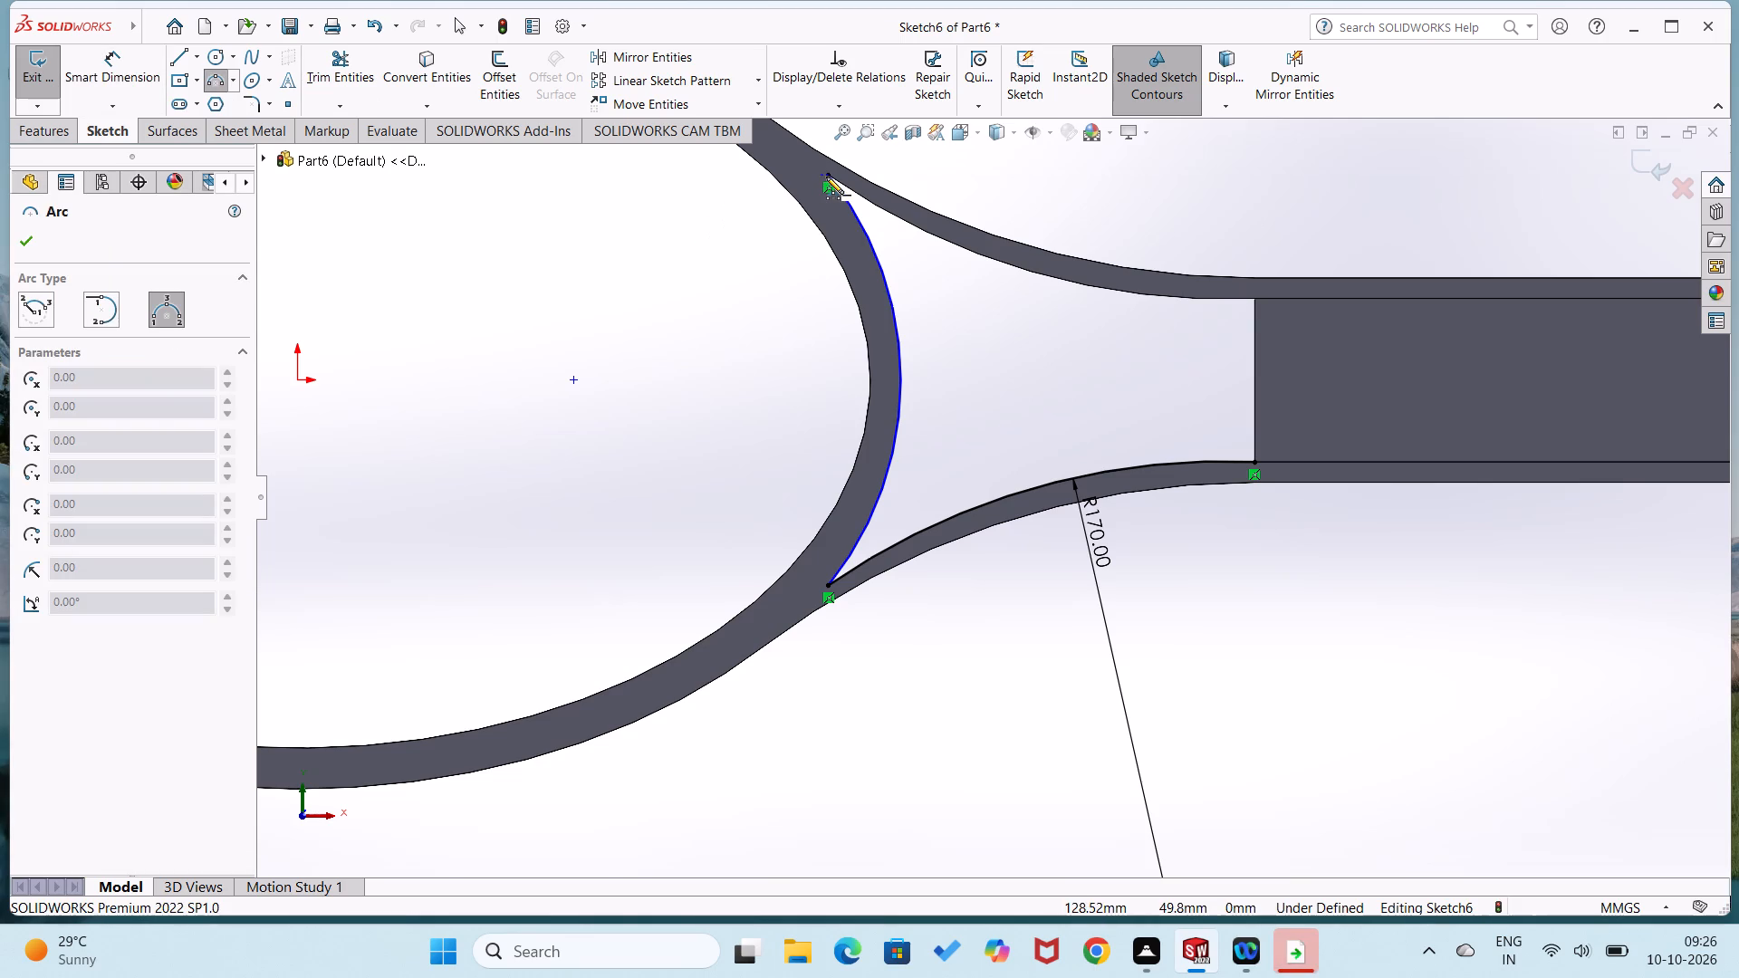
pyautogui.click(827, 177)
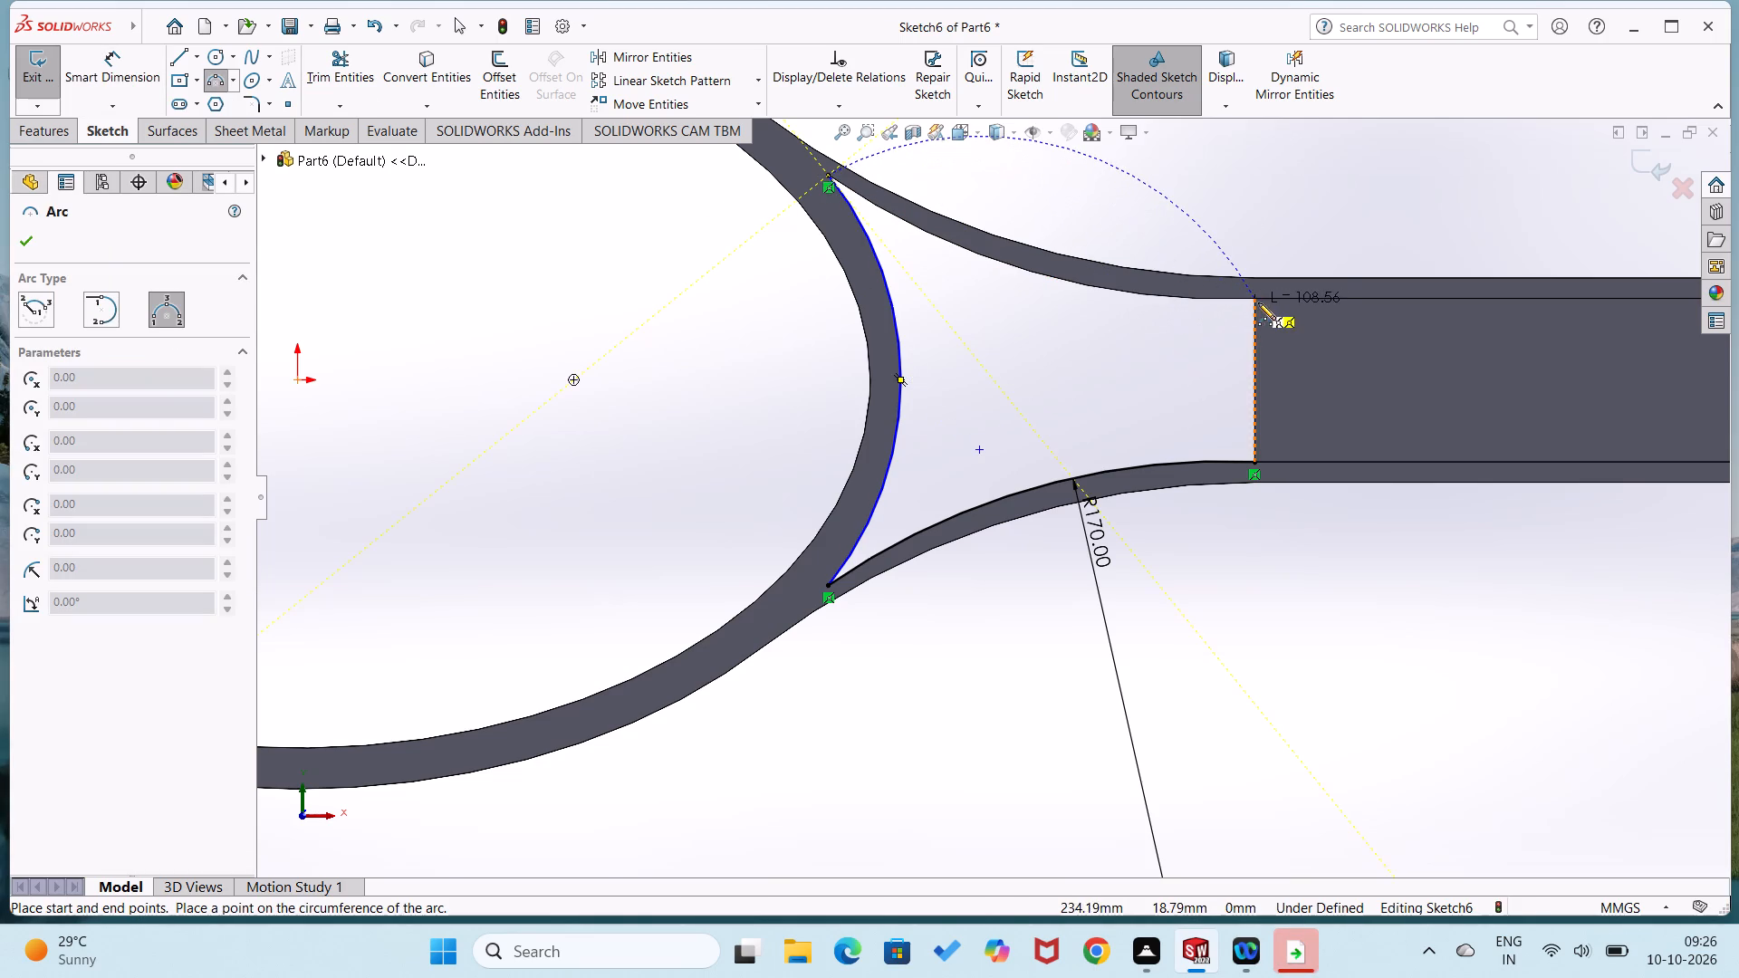
pyautogui.click(1254, 298)
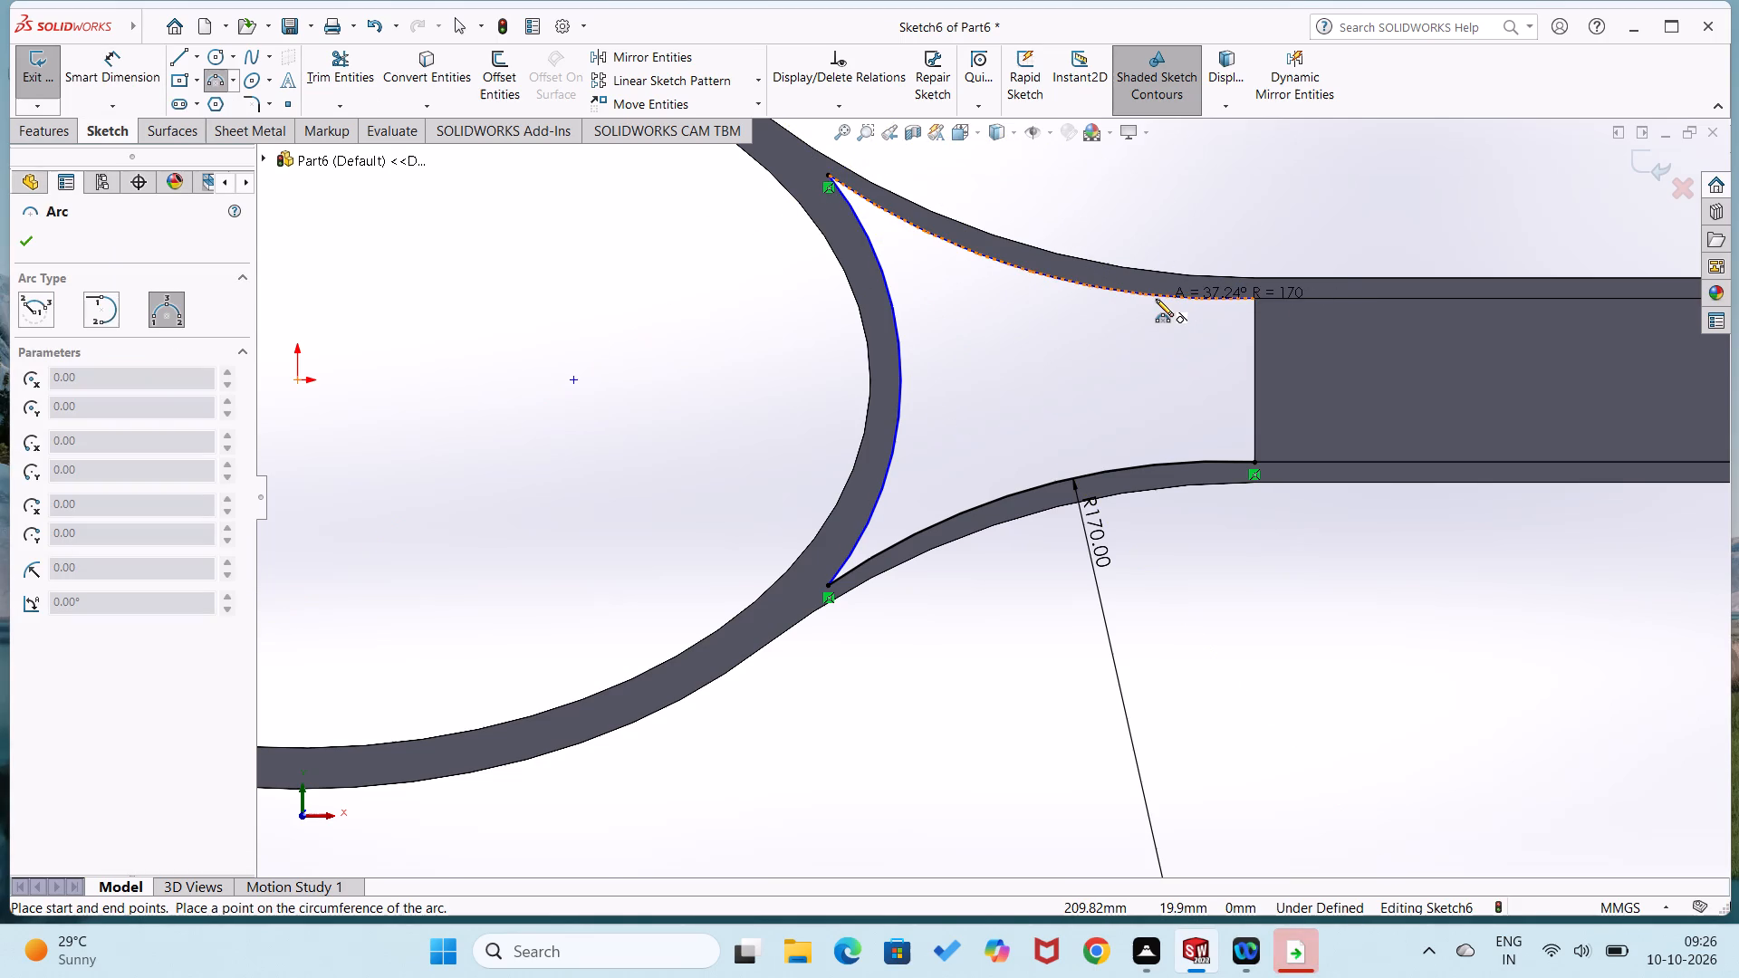
pyautogui.click(1156, 299)
pyautogui.moveTo(613, 397); pyautogui.dragTo(539, 462, button='right')
pyautogui.click(1255, 298)
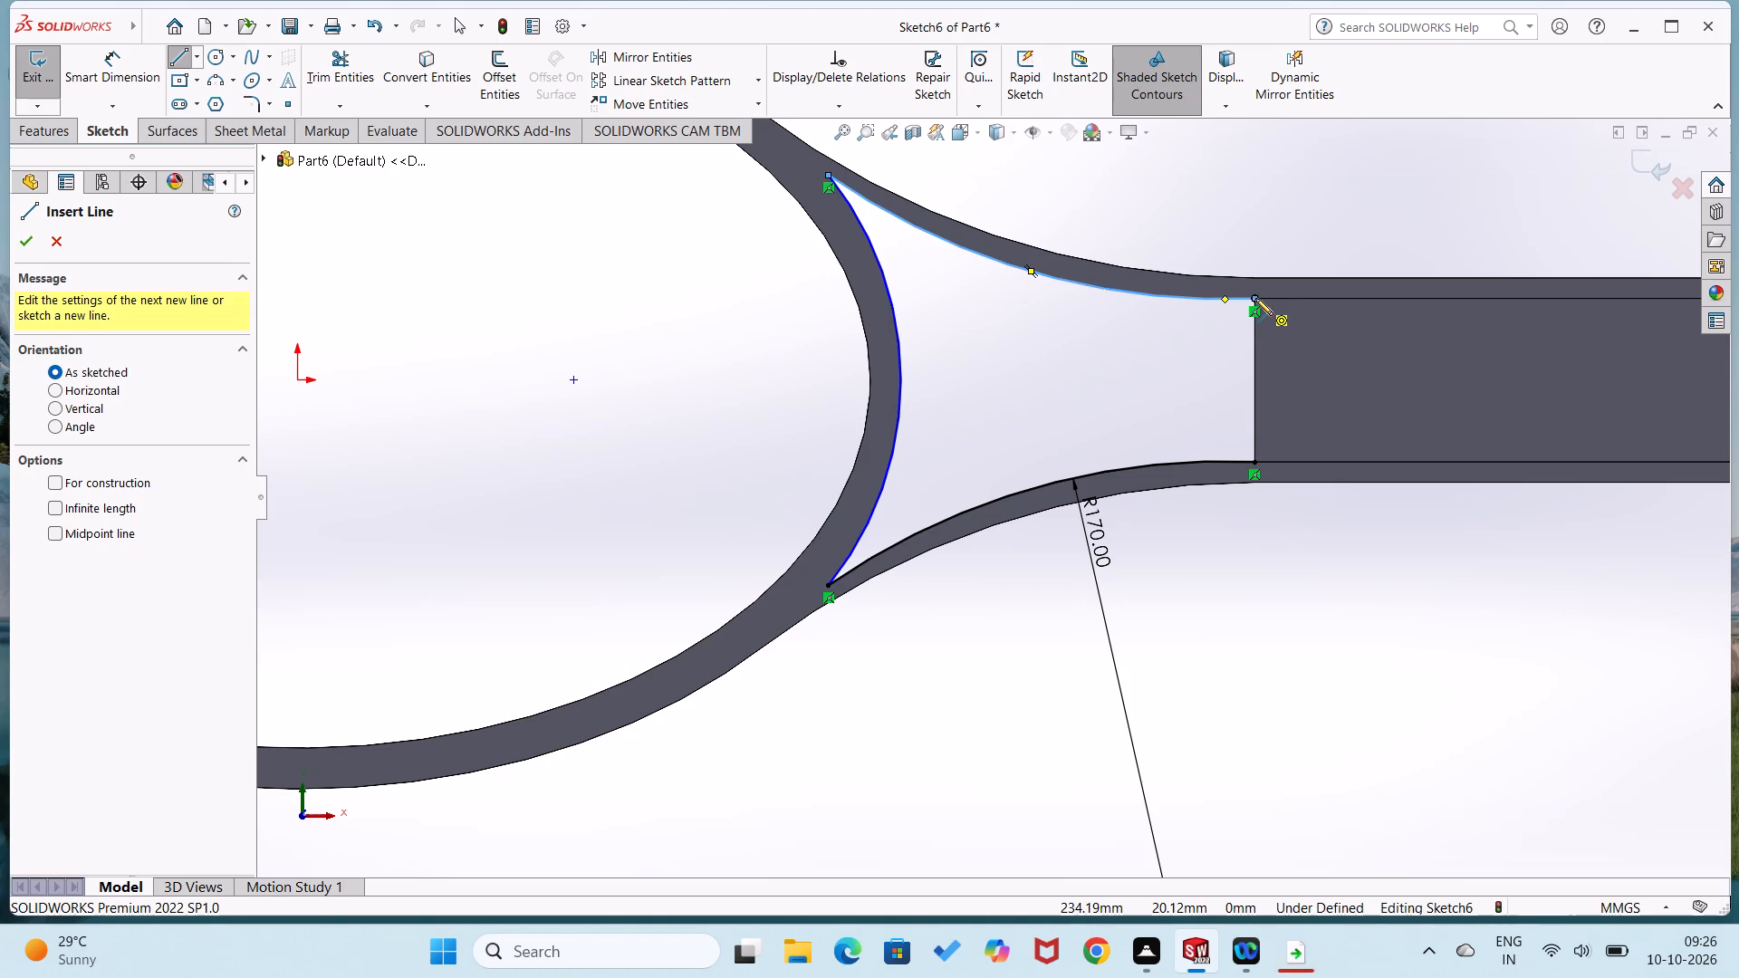
pyautogui.click(1254, 461)
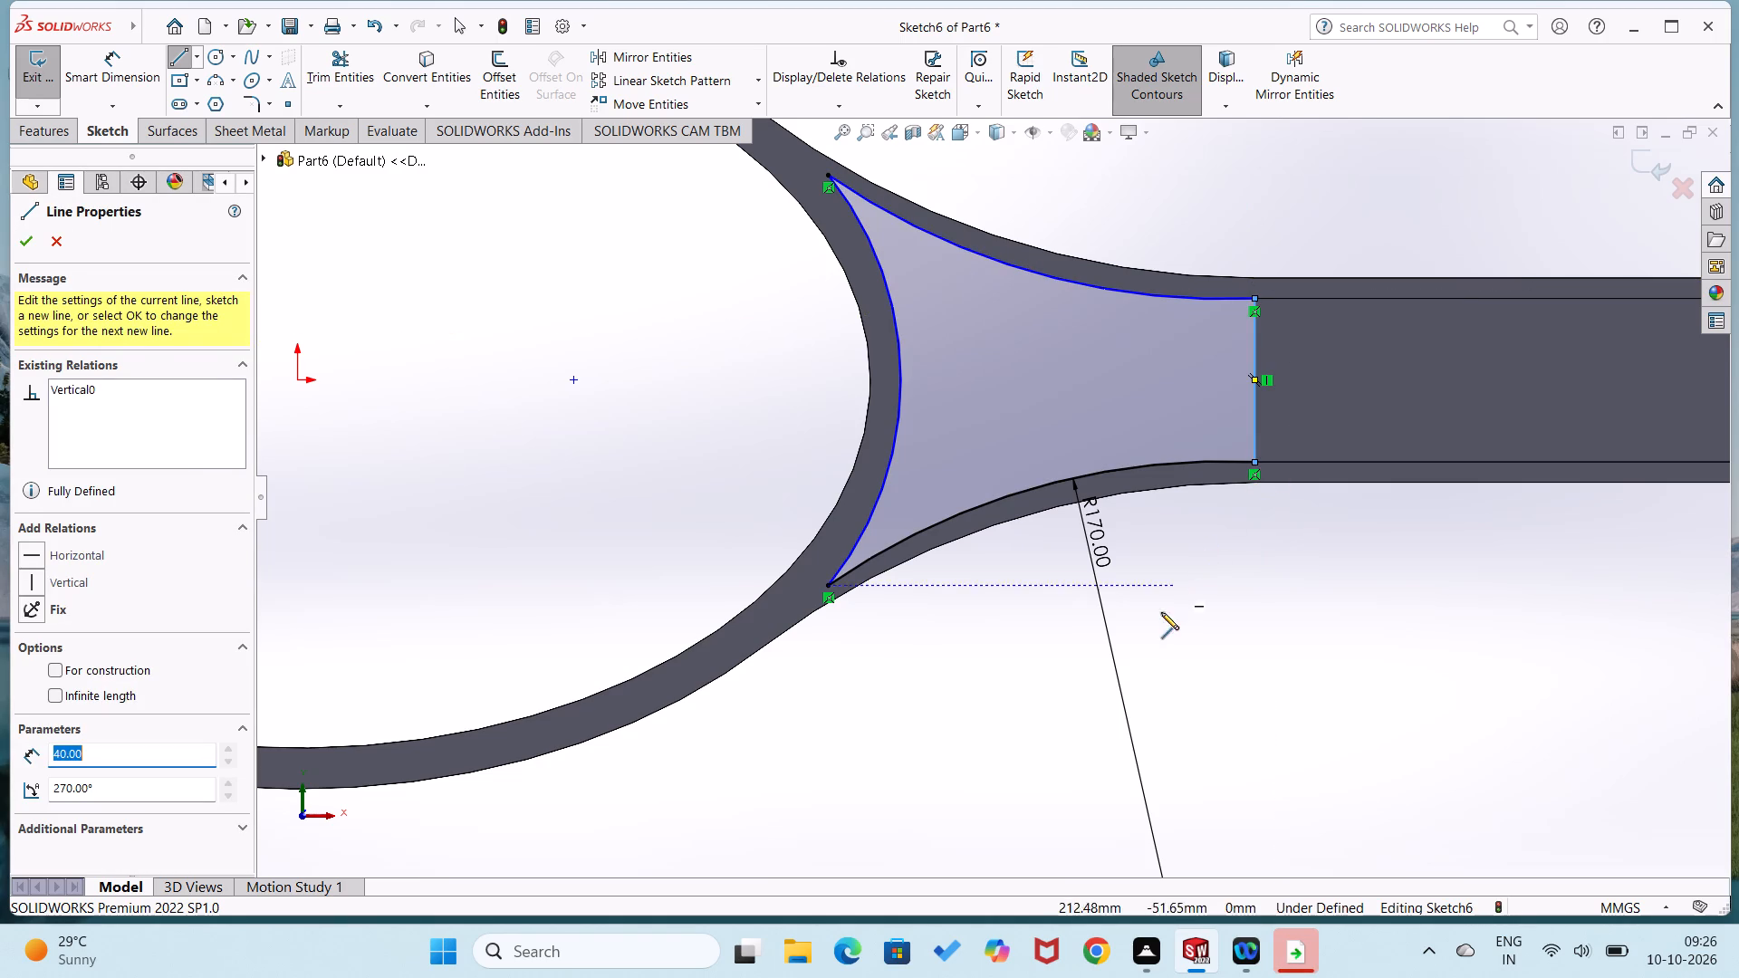
# Dimension the radii of the upper neck arc at 170 mm and the head-side arc at 80 mm.
pyautogui.moveTo(1161, 612); pyautogui.dragTo(1225, 528, button='right')
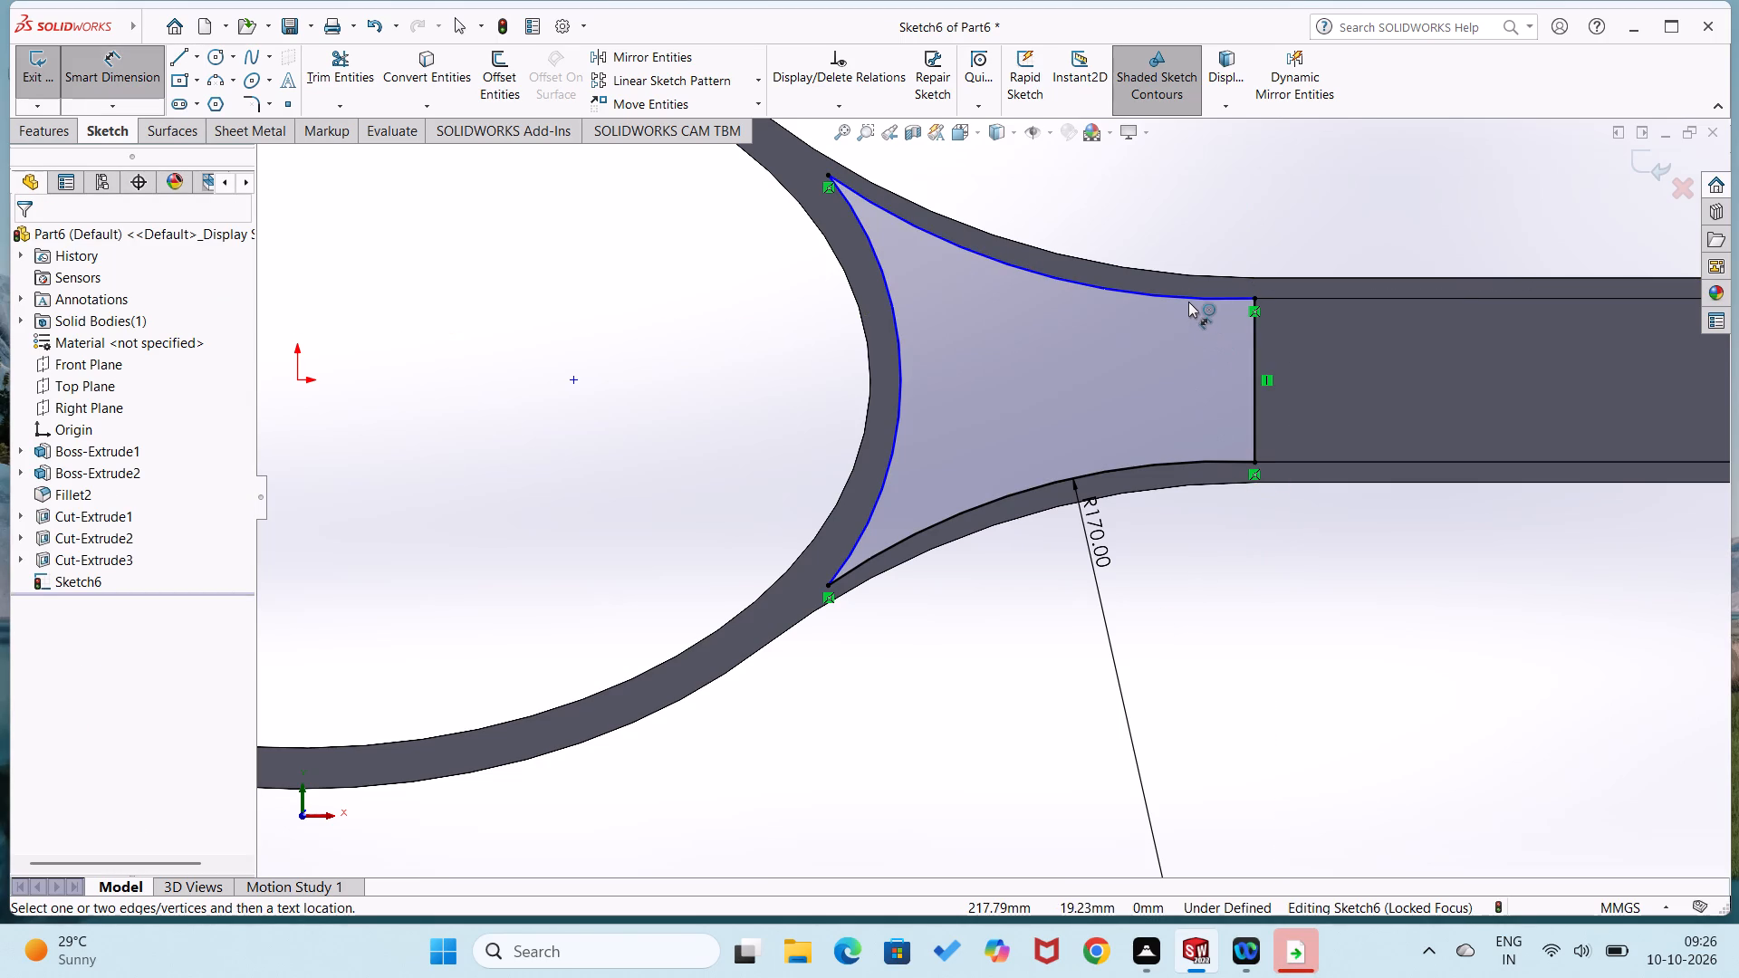
pyautogui.click(1188, 302)
pyautogui.click(1208, 239)
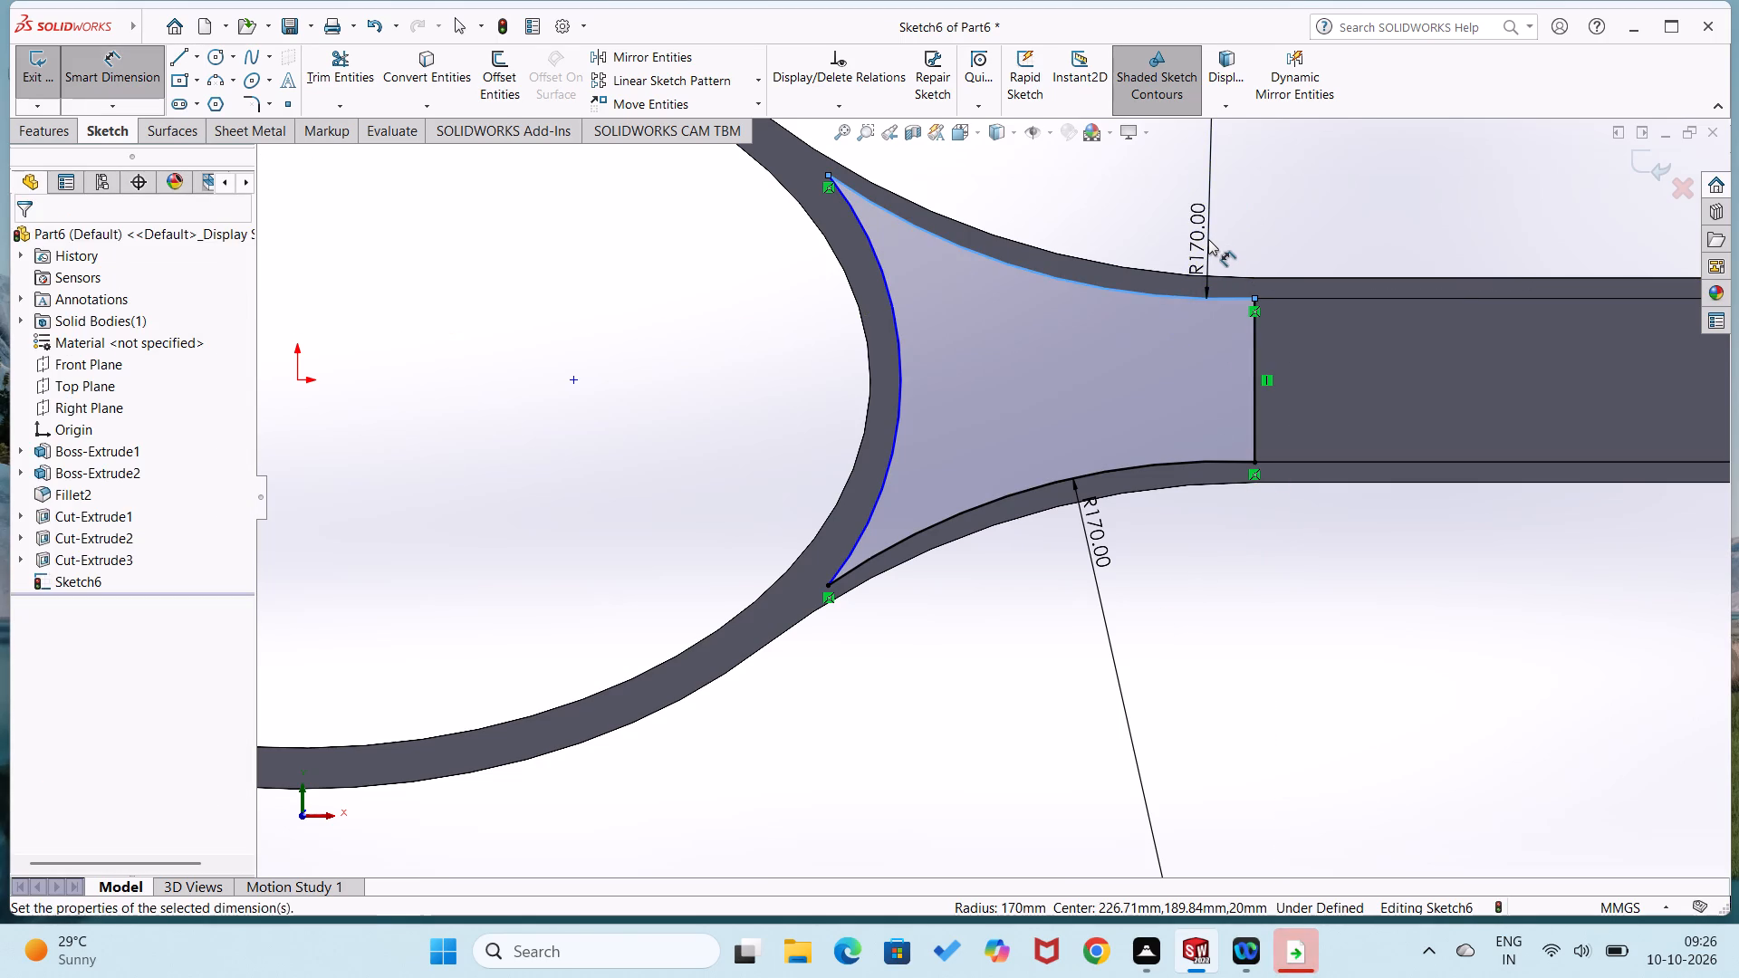
pyautogui.click(1133, 215)
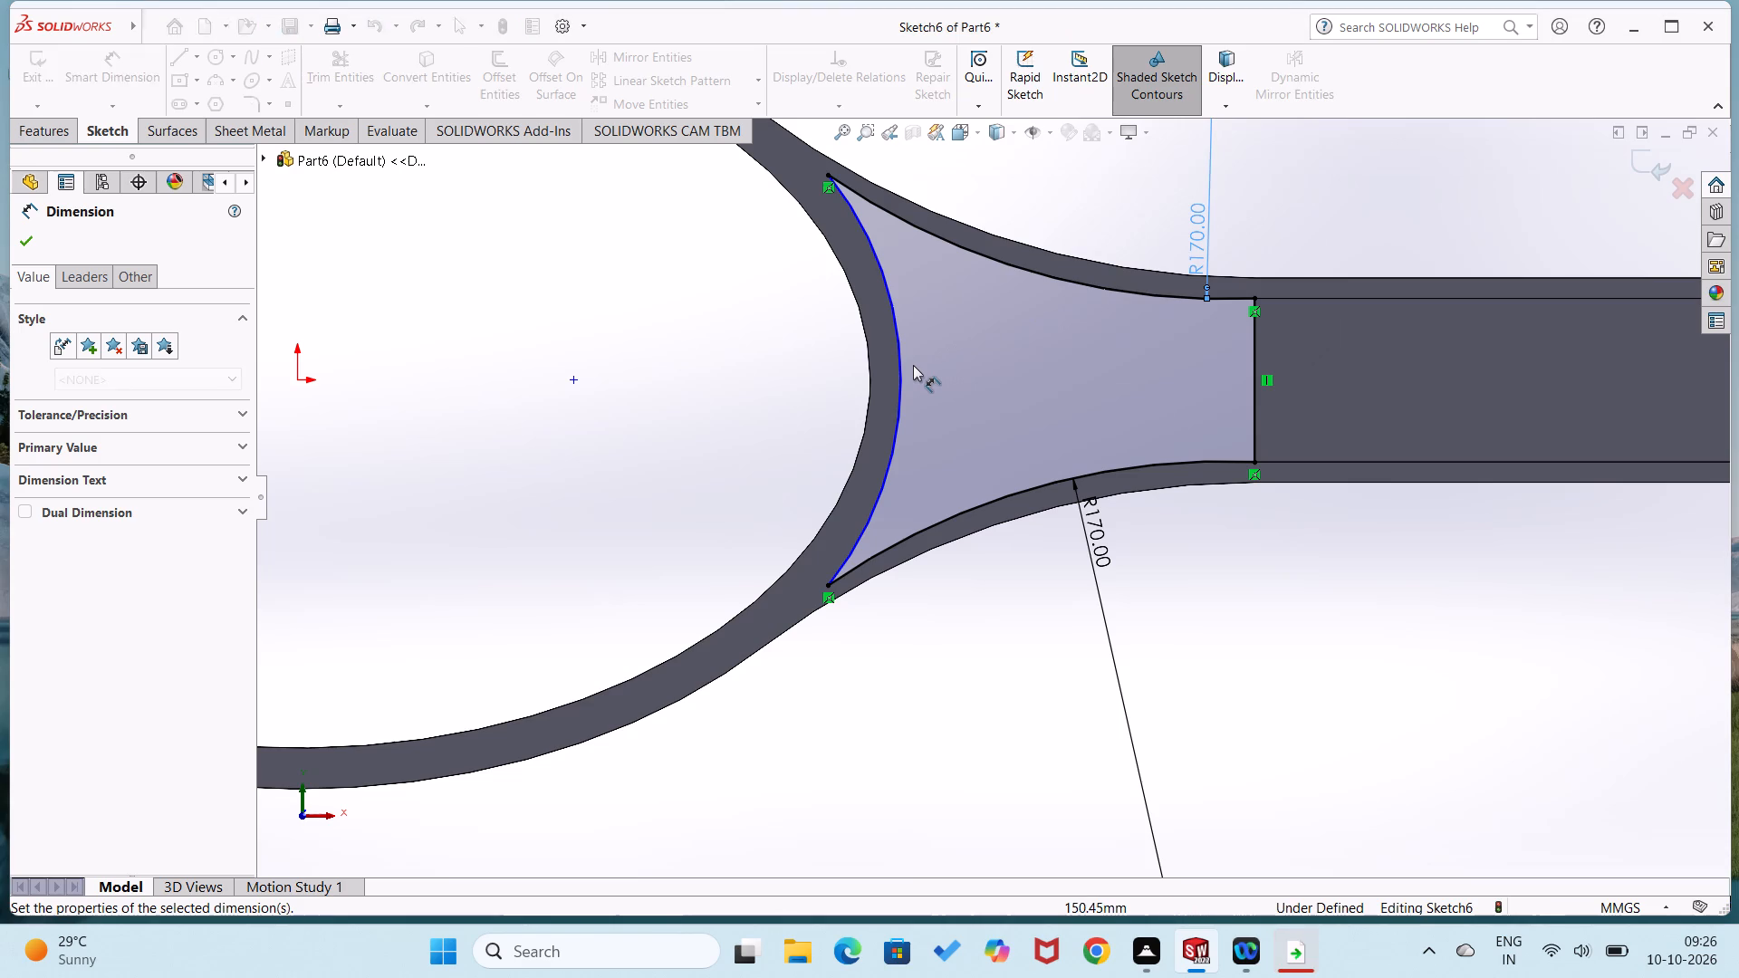
pyautogui.click(899, 372)
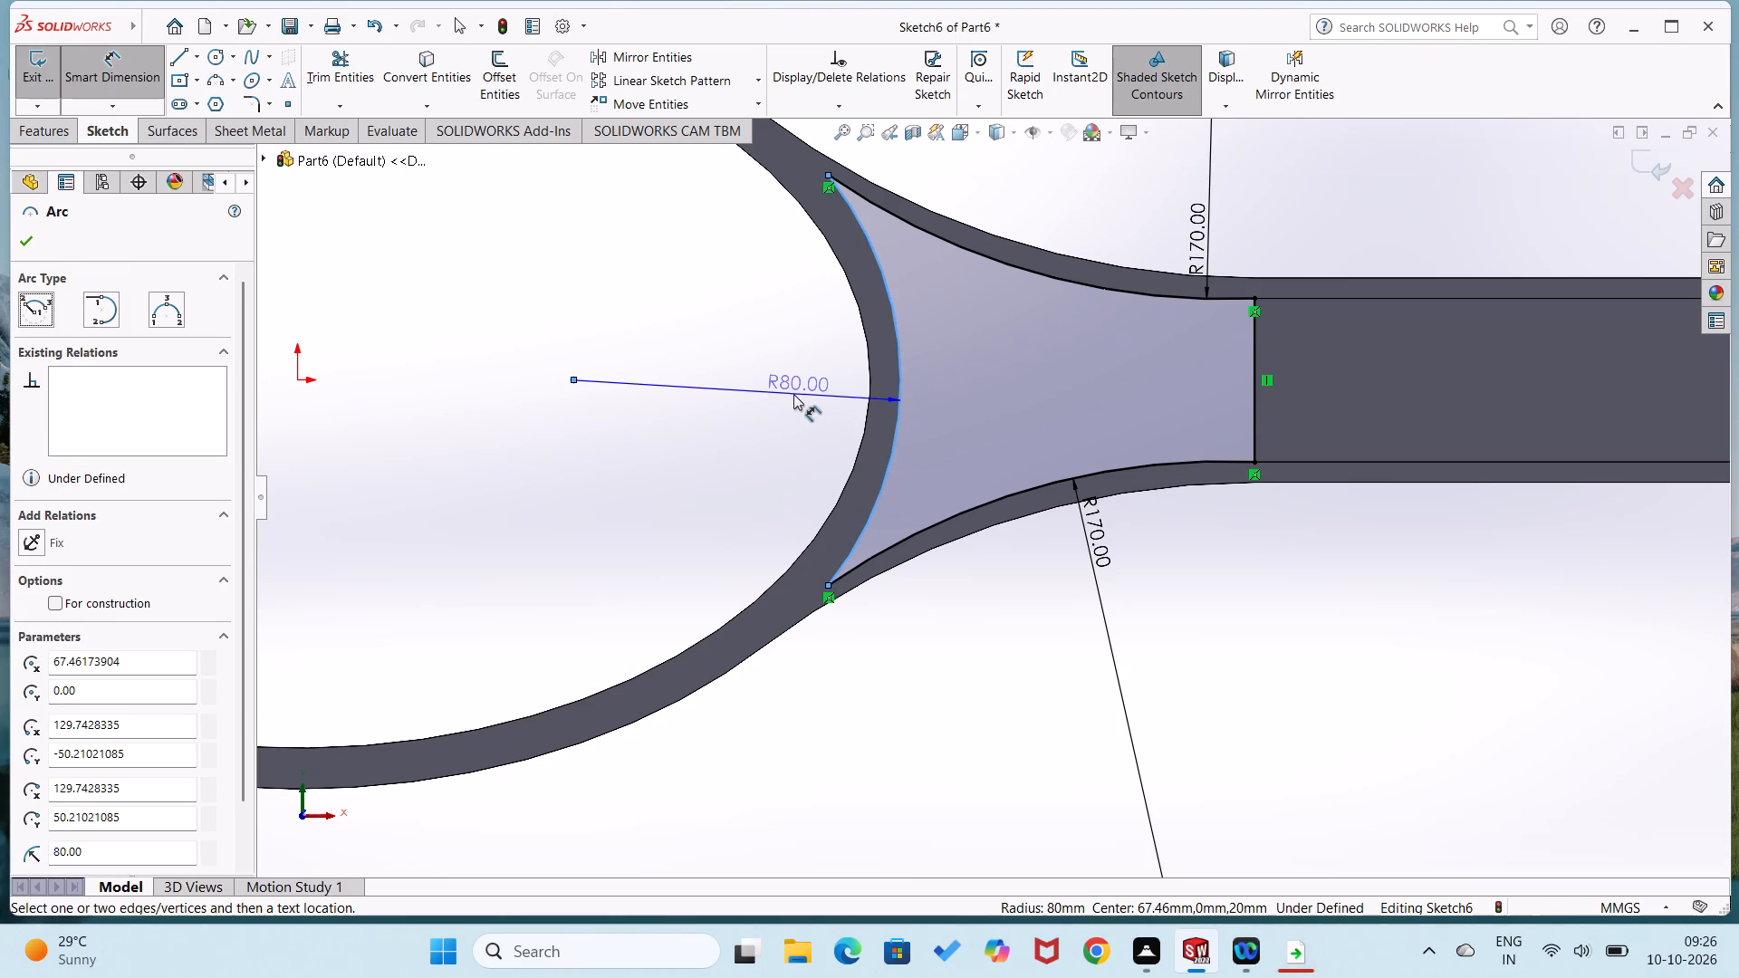
pyautogui.click(793, 394)
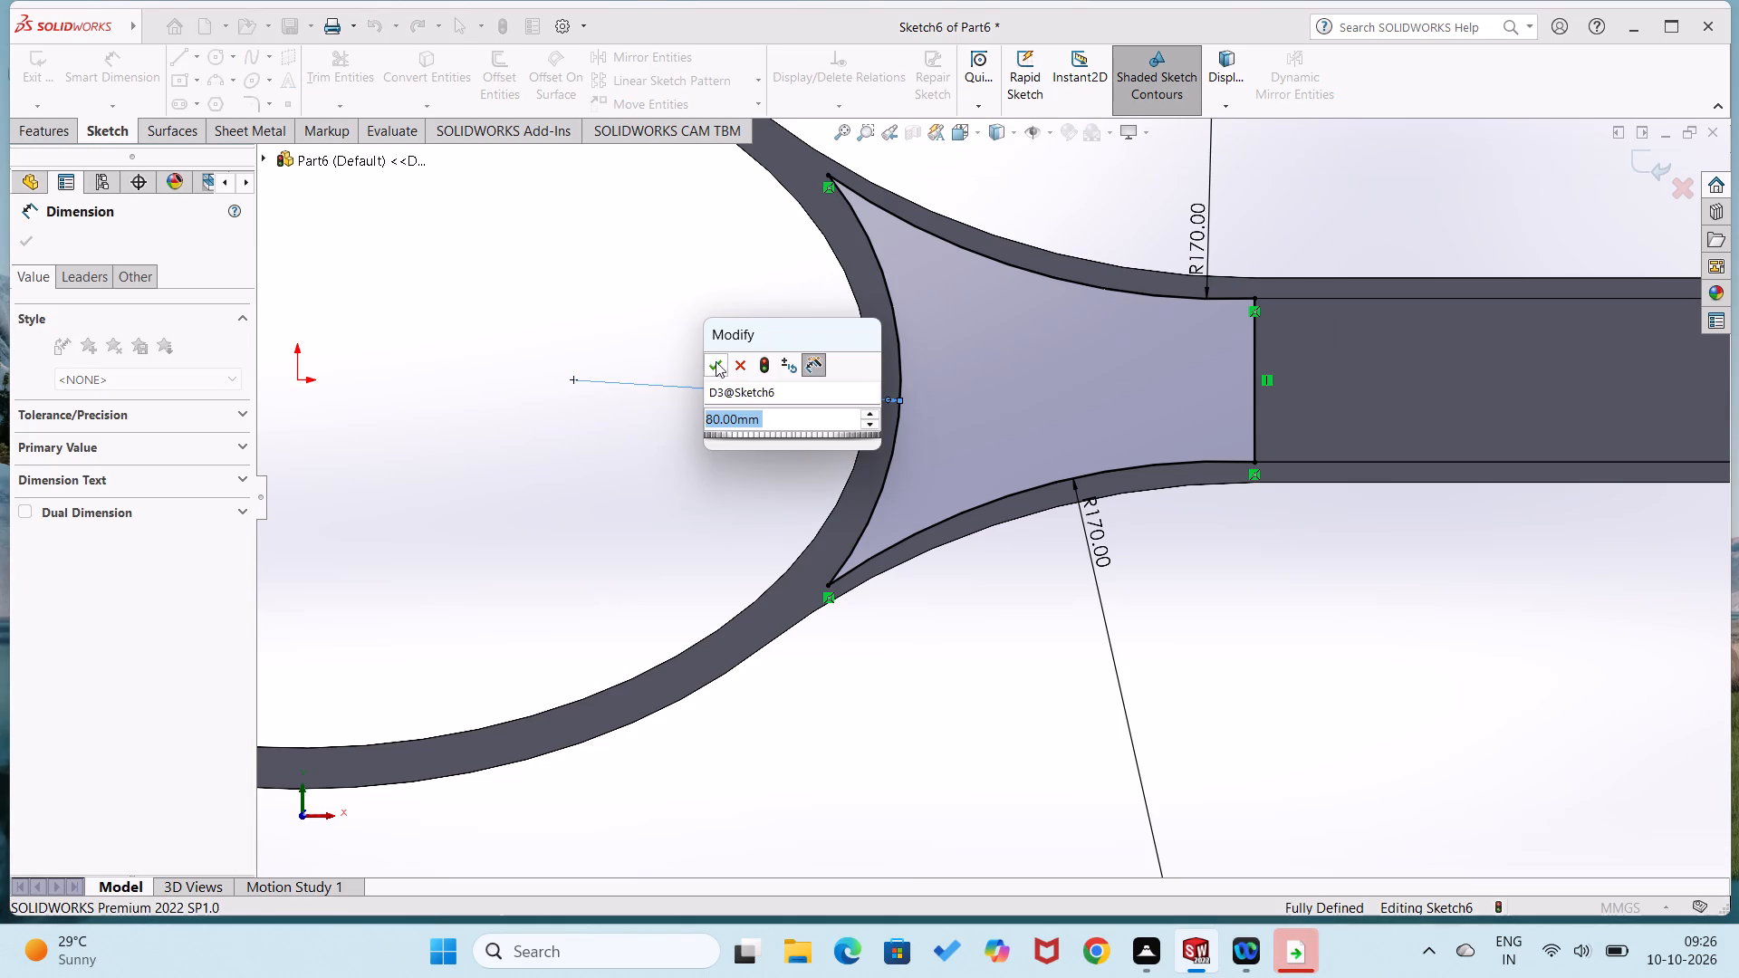
pyautogui.click(706, 360)
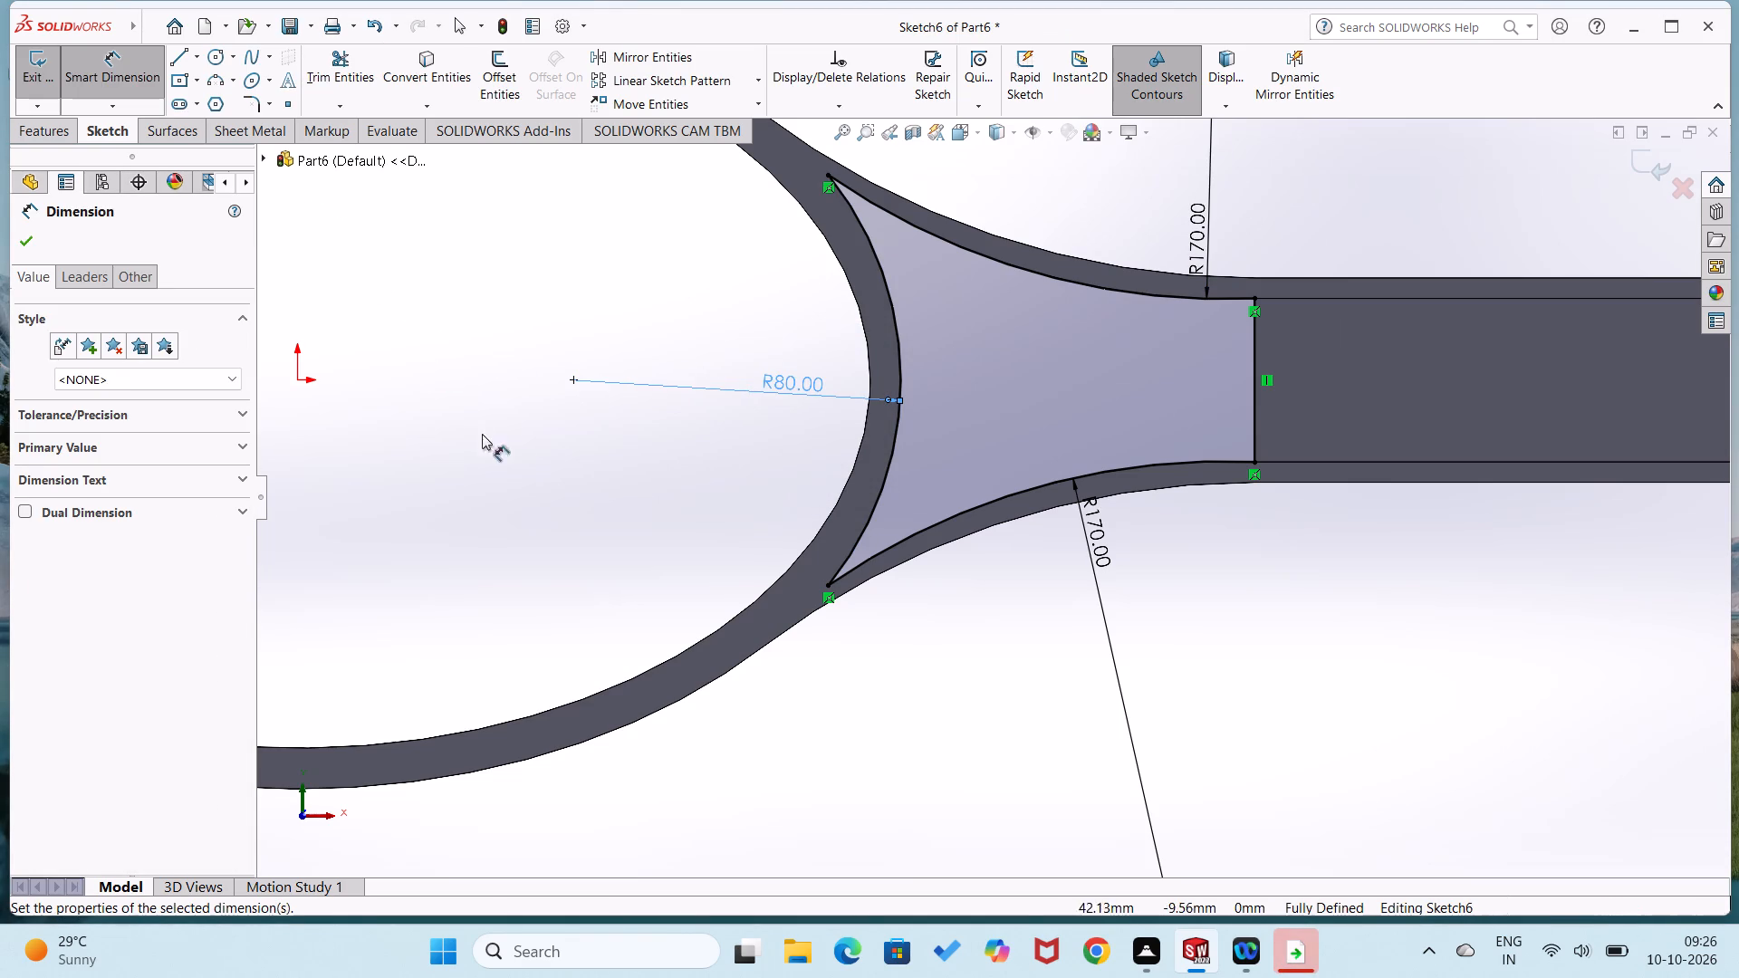
# Draw a line about 3.5 mm long from the cut-out's lower pointed corner perpendicular to the neck's outer edge.
pyautogui.moveTo(513, 439); pyautogui.dragTo(401, 486, button='right')
pyautogui.click(826, 586)
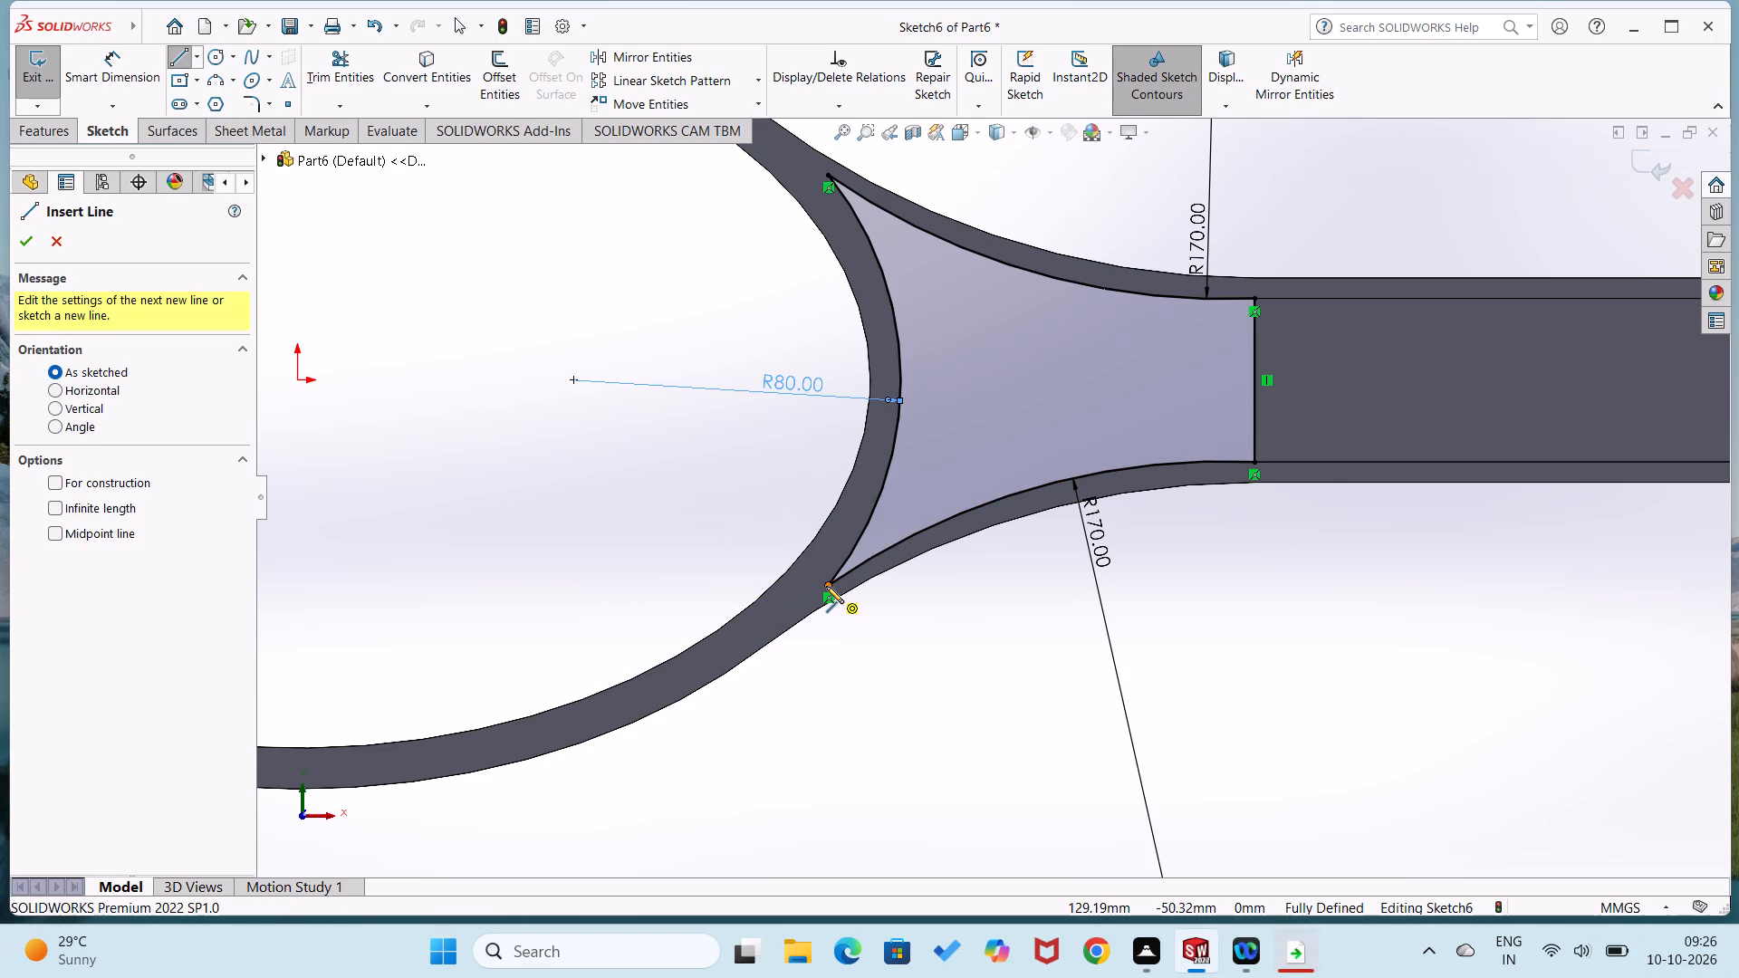
pyautogui.scroll(-5, 829, 597)
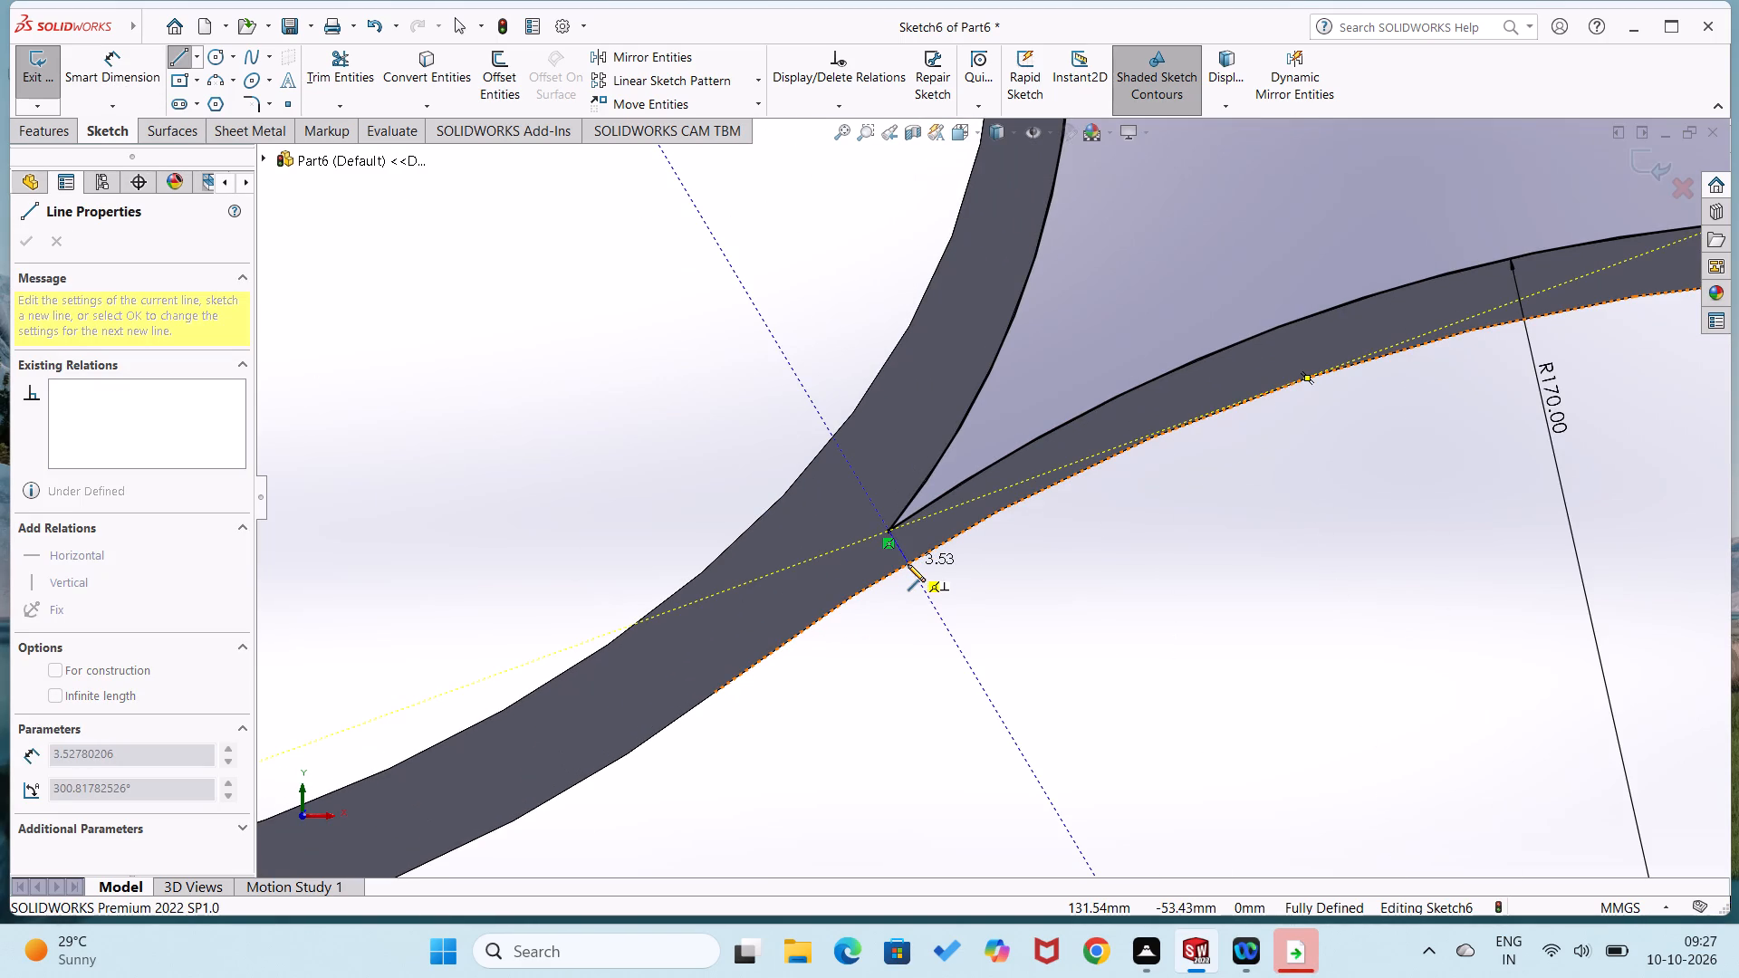
pyautogui.click(908, 564)
pyautogui.moveTo(966, 677); pyautogui.dragTo(1067, 570, button='right')
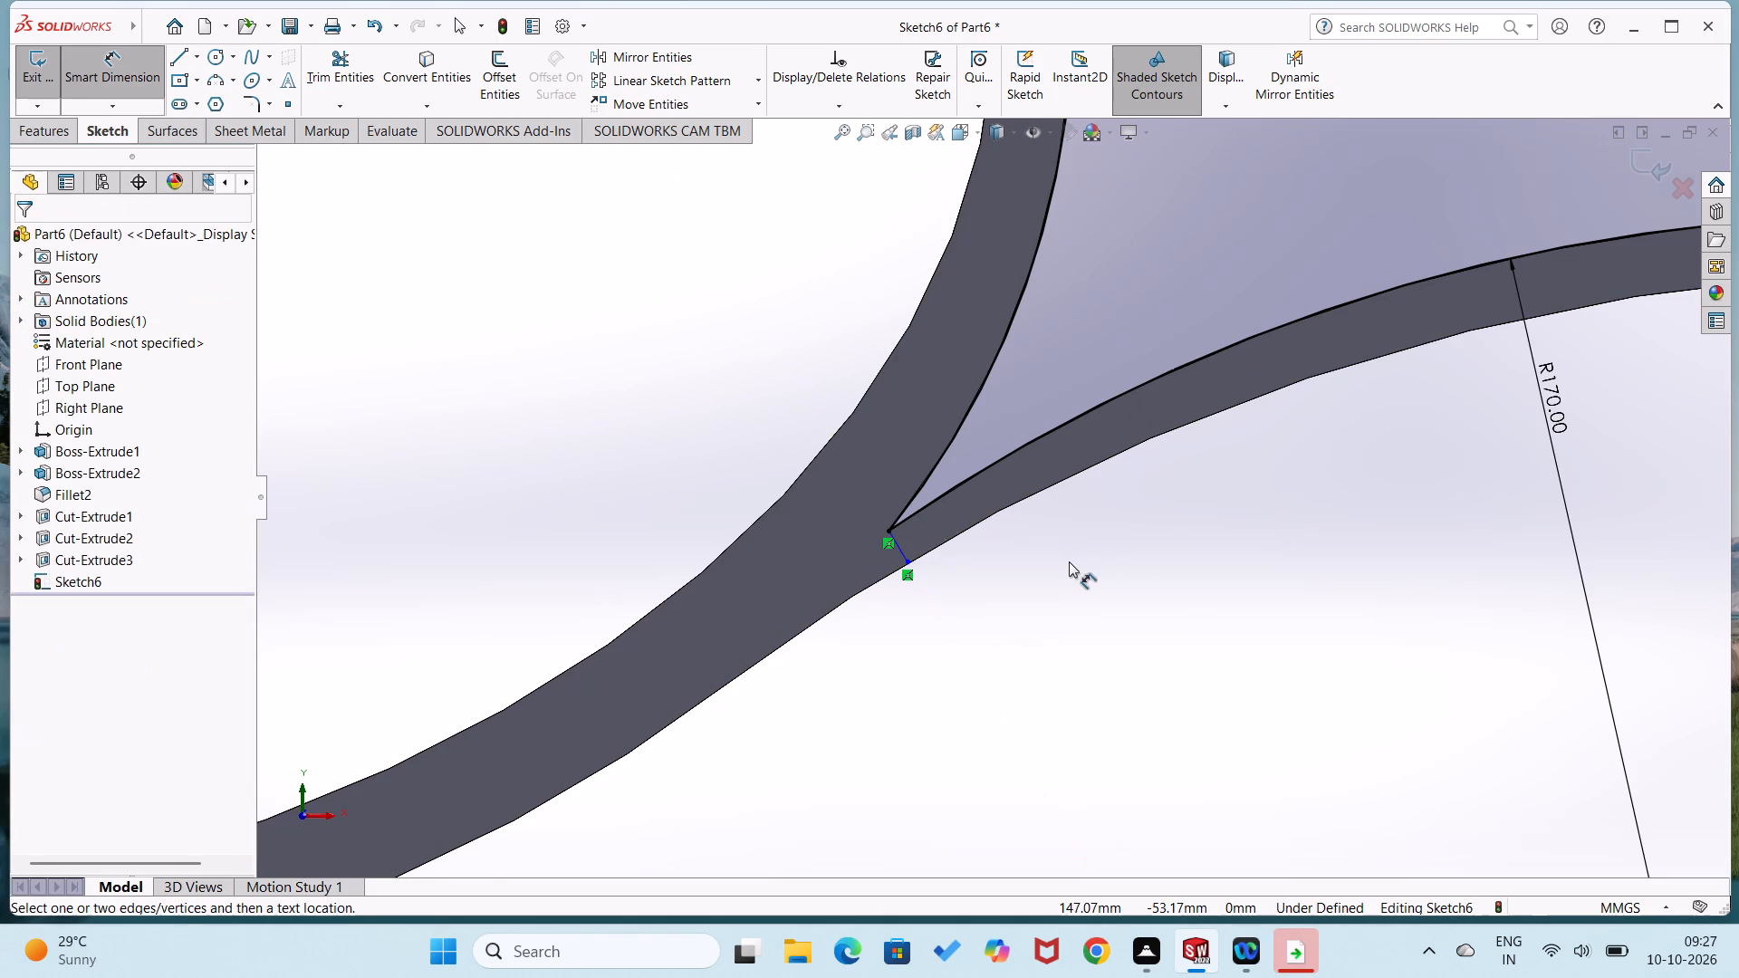
pyautogui.scroll(4, 1067, 559)
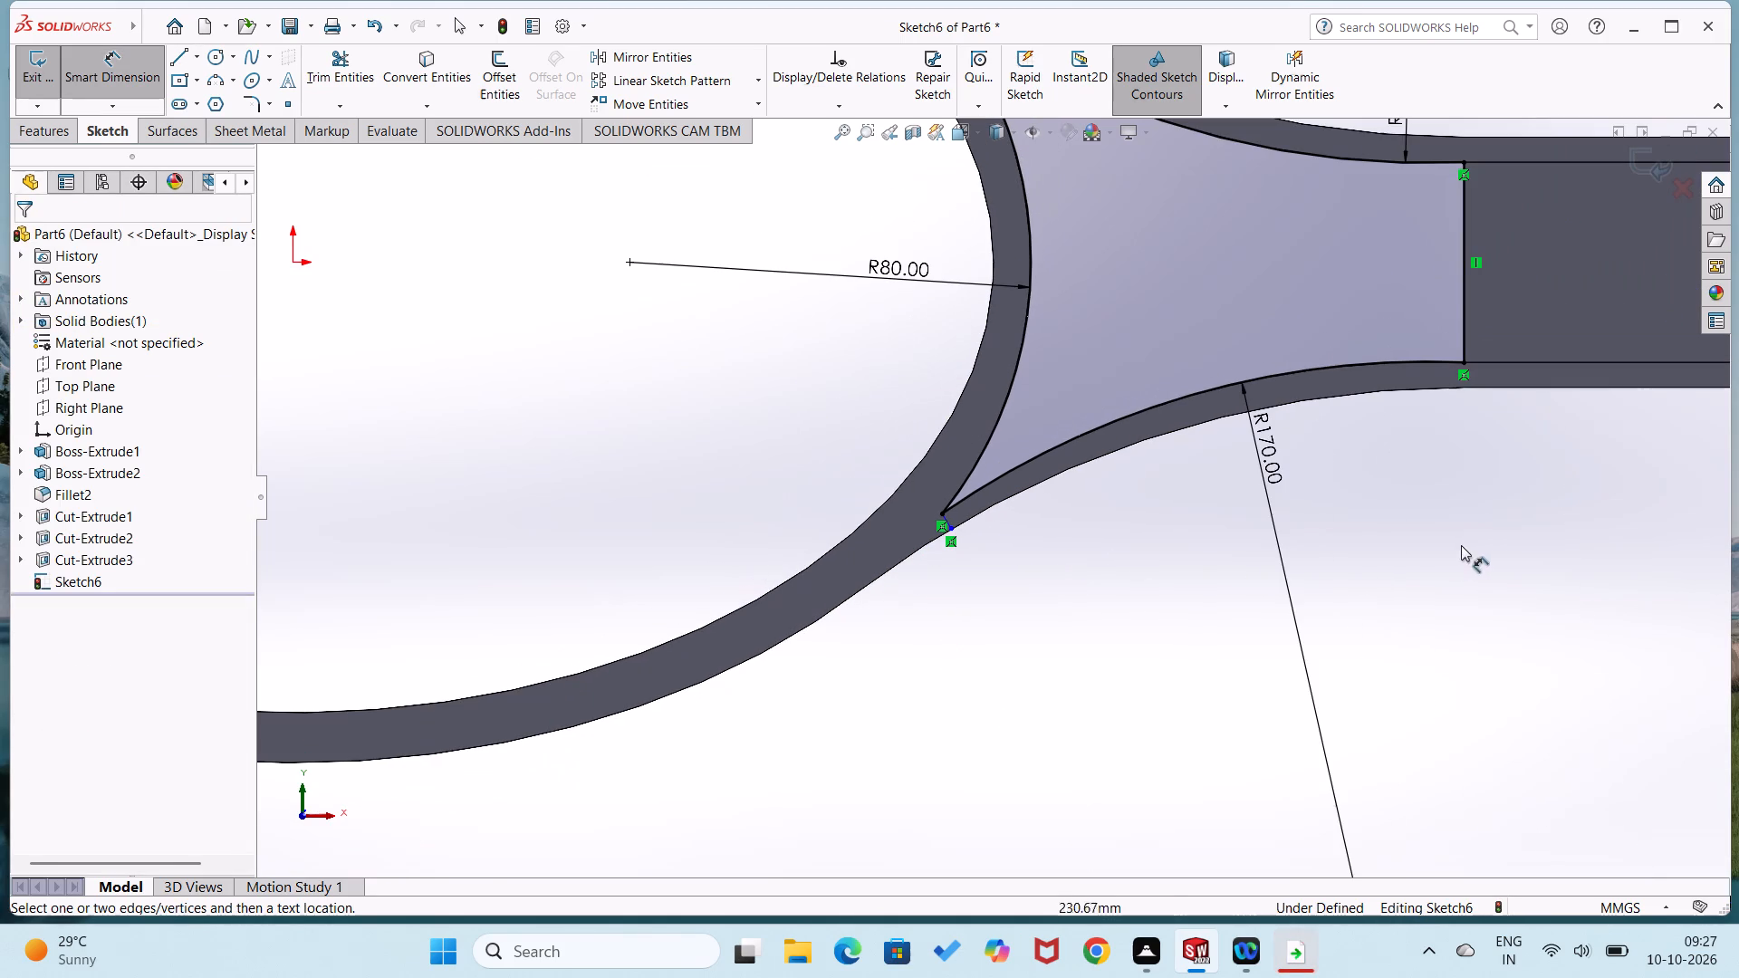
# Draw a vertical line about 5 mm long from the cut-out's lower recess-end corner to the neck's outer edge.
pyautogui.moveTo(1476, 540); pyautogui.dragTo(1405, 632, button='right')
pyautogui.scroll(-4, 1480, 445)
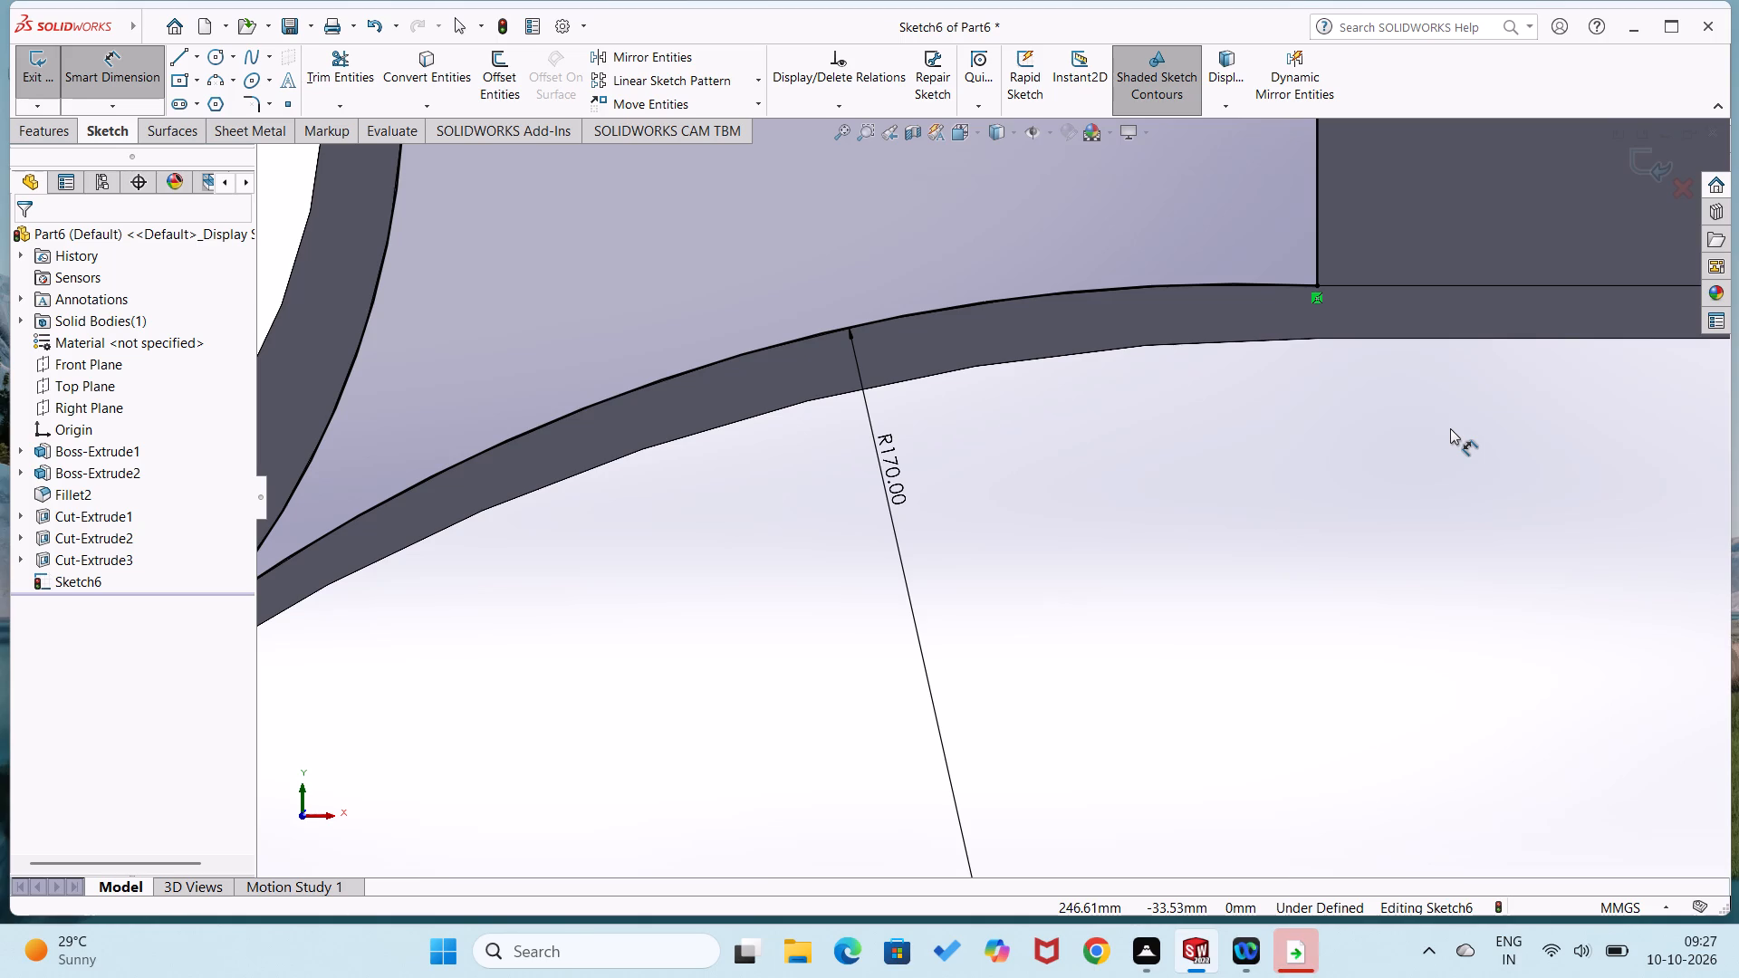
pyautogui.moveTo(1379, 436); pyautogui.dragTo(1264, 527, button='right')
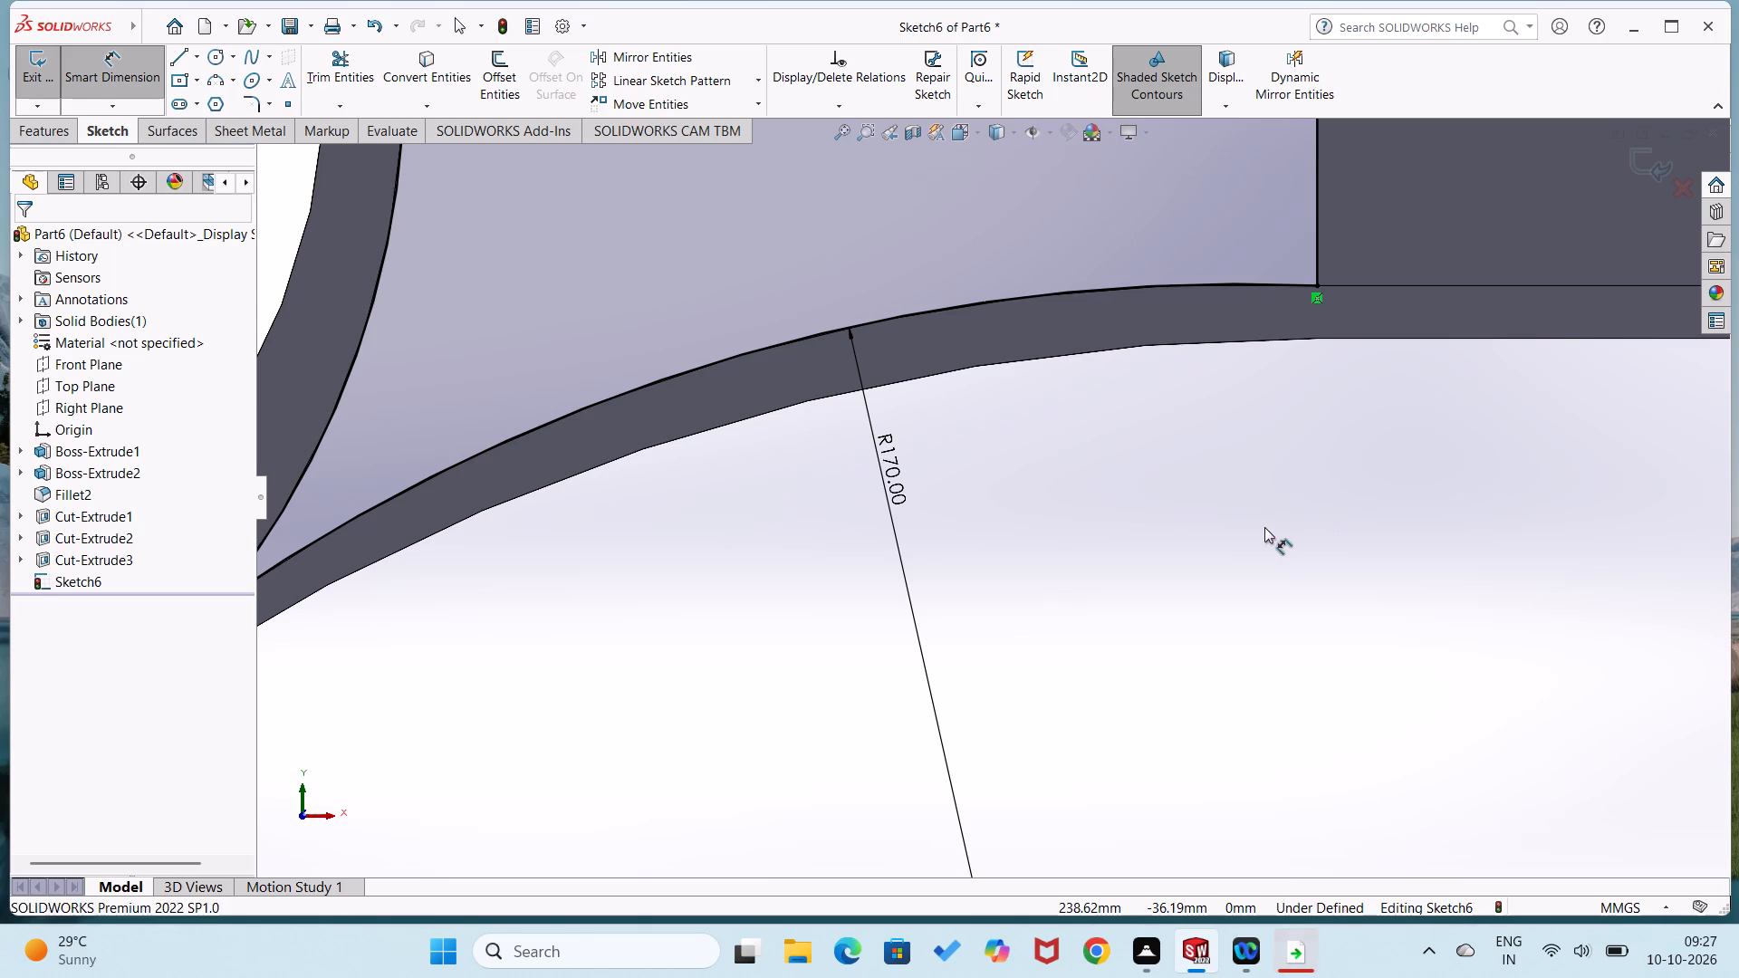
pyautogui.moveTo(1264, 527); pyautogui.dragTo(1263, 527, button='right')
pyautogui.moveTo(1383, 475); pyautogui.dragTo(1250, 551, button='right')
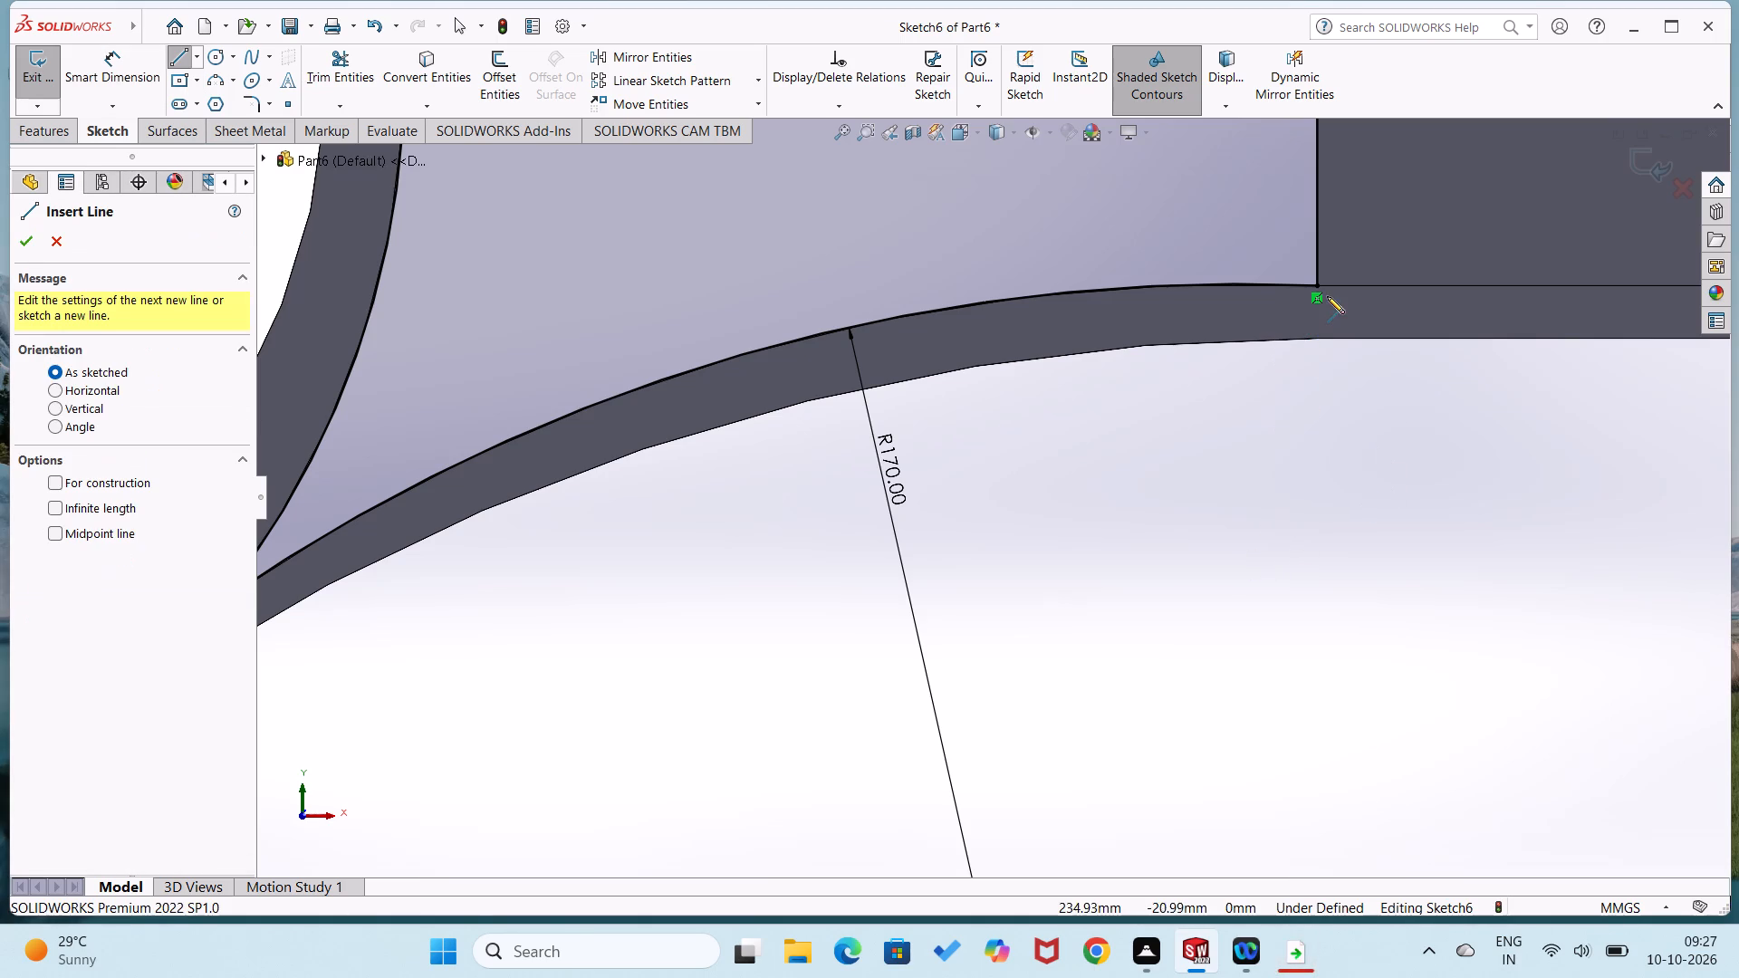
pyautogui.click(1319, 288)
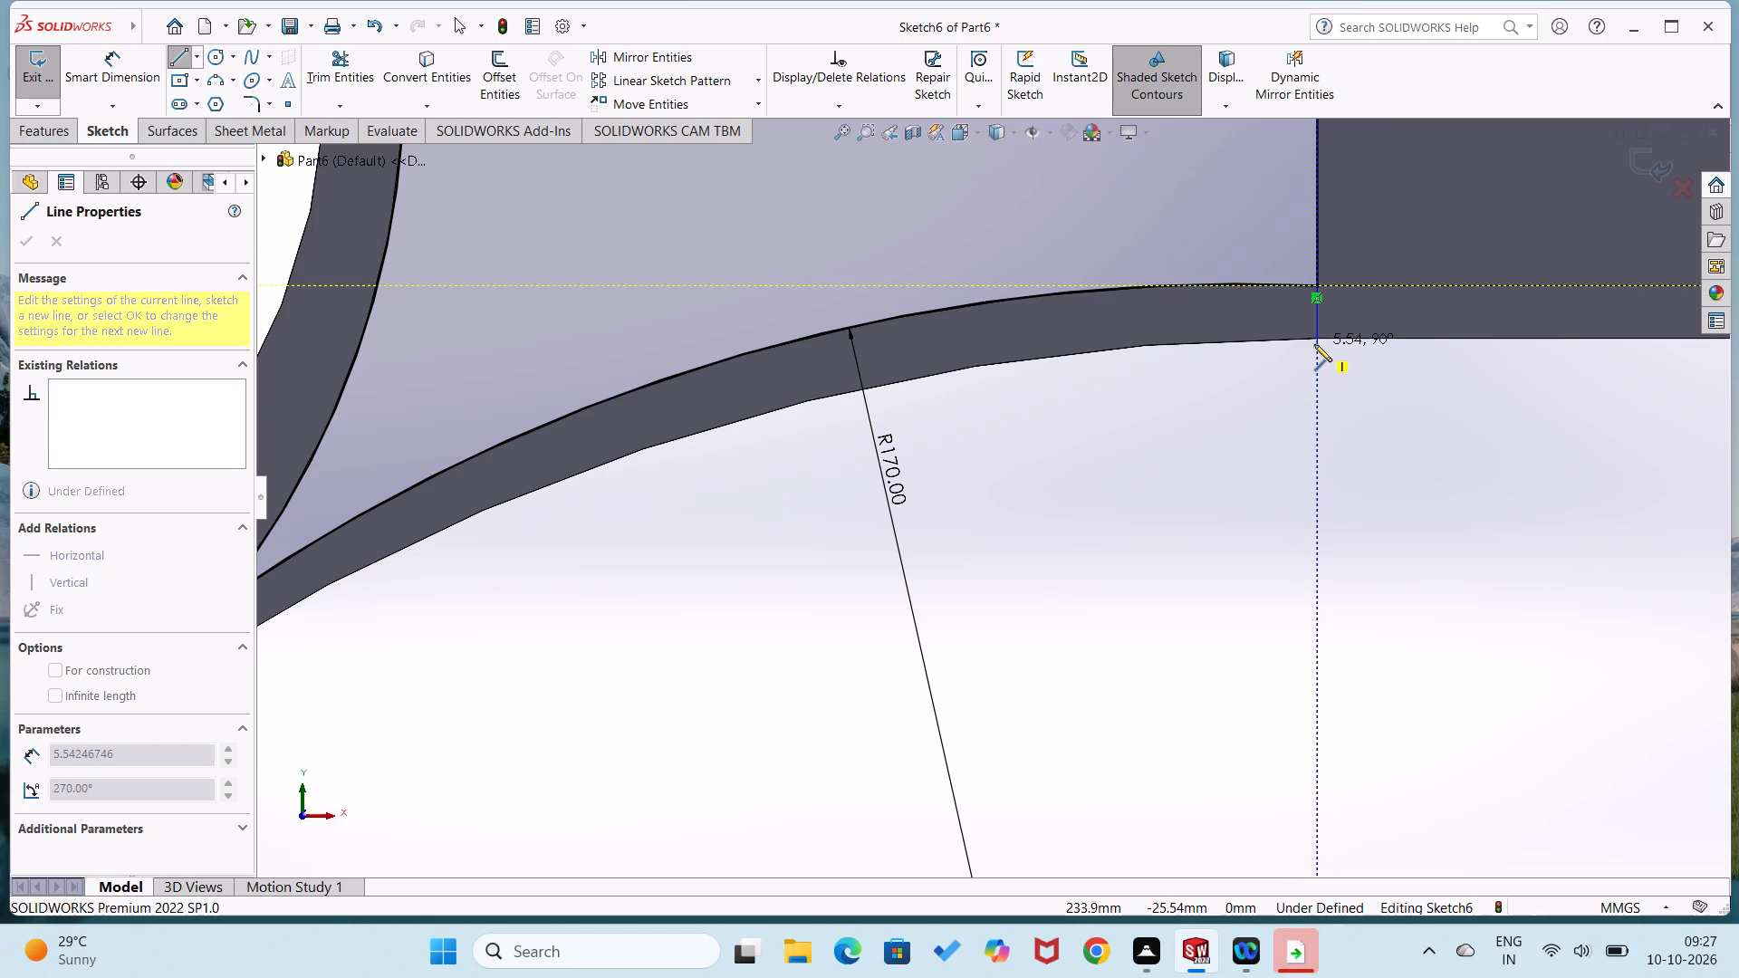
pyautogui.click(1314, 340)
pyautogui.moveTo(1276, 492); pyautogui.dragTo(1299, 388, button='right')
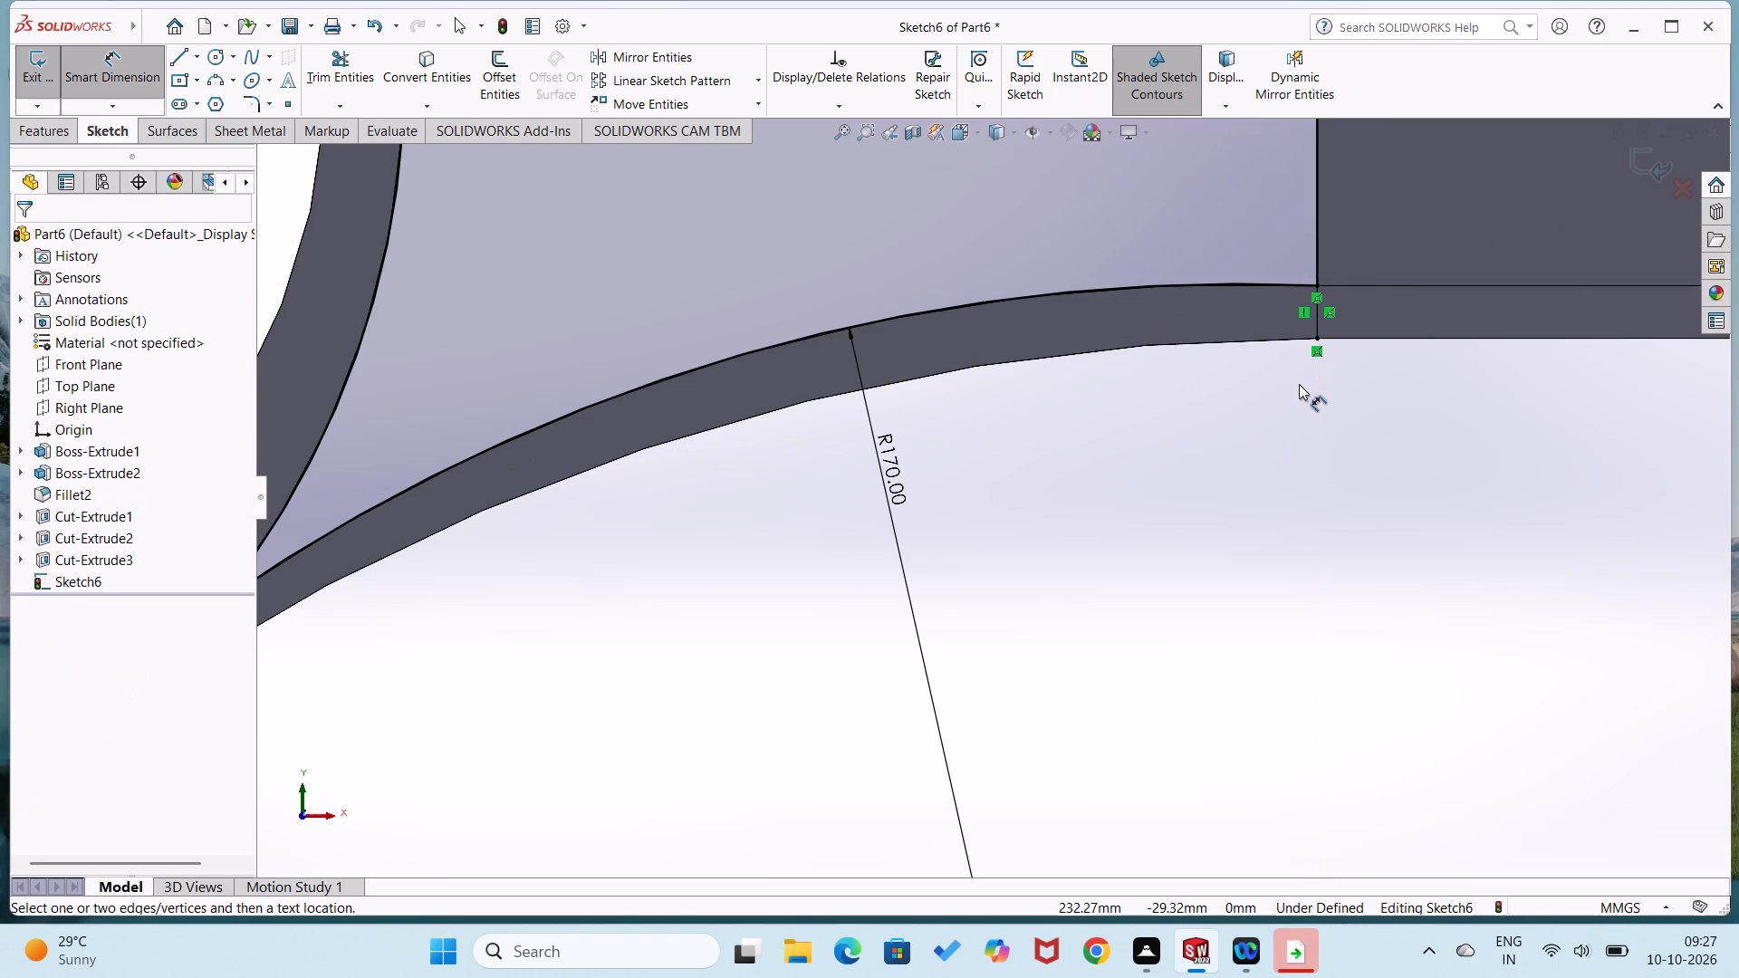
# Delete the cut-out's lower 170 mm radius arc, its 80 mm radius head-side arc and the recess-end line.
pyautogui.scroll(2, 1273, 406)
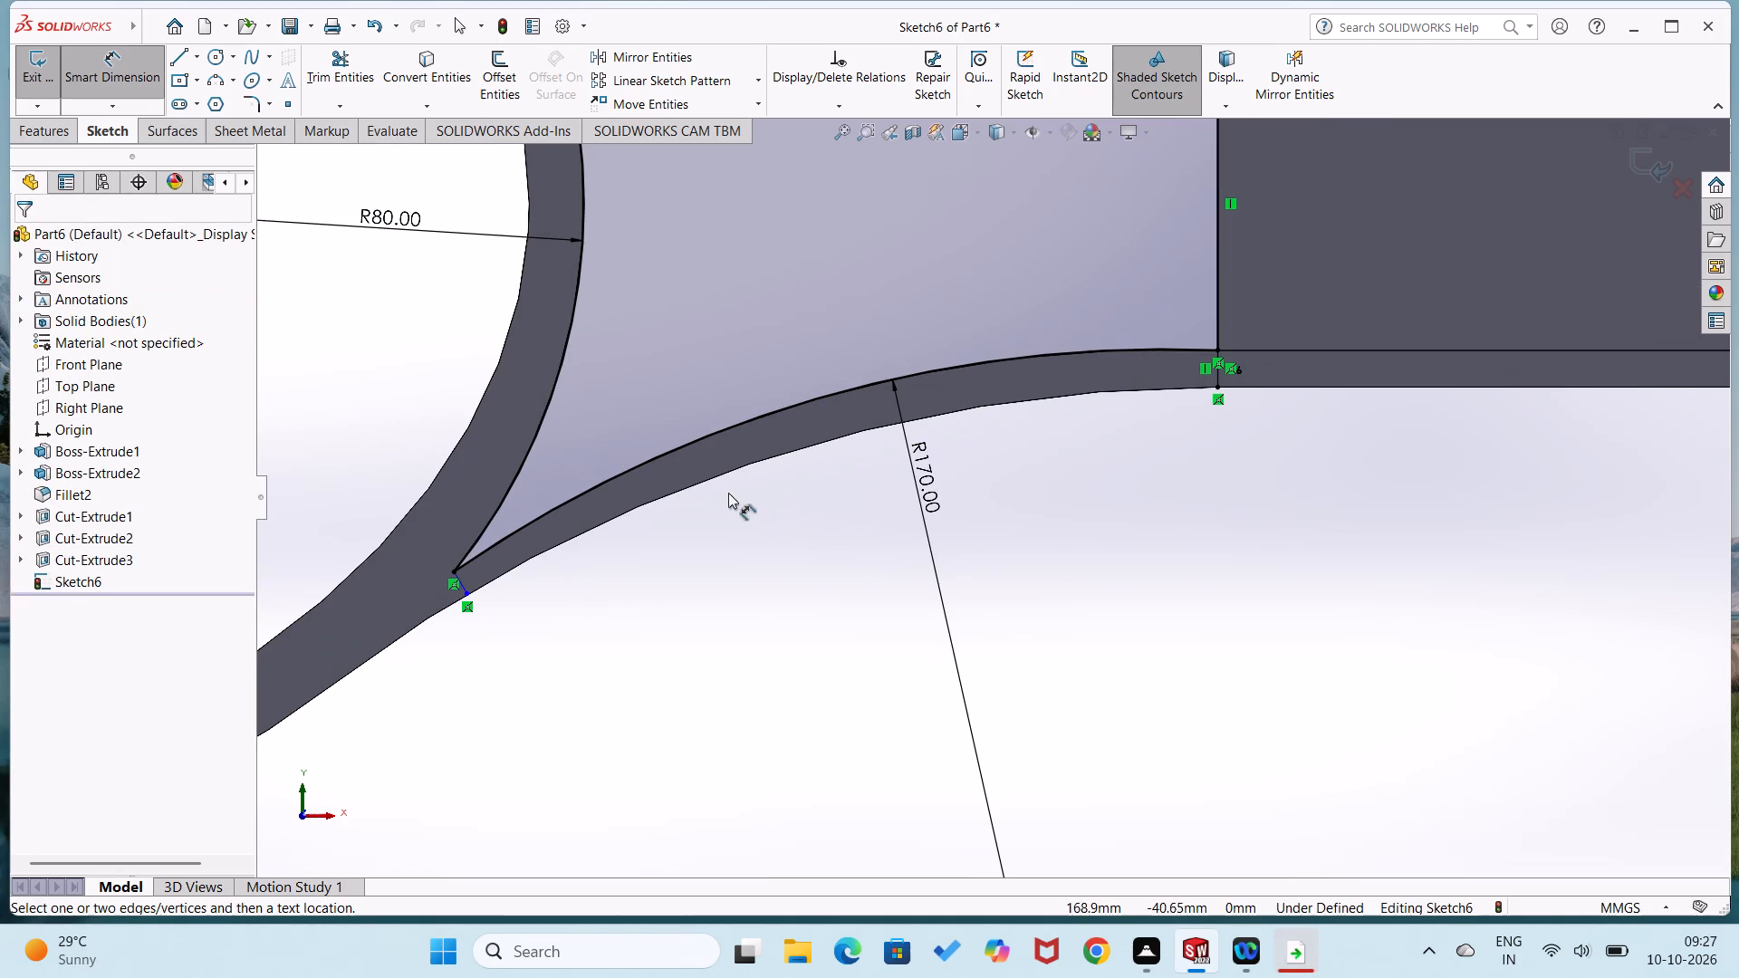
pyautogui.click(724, 436)
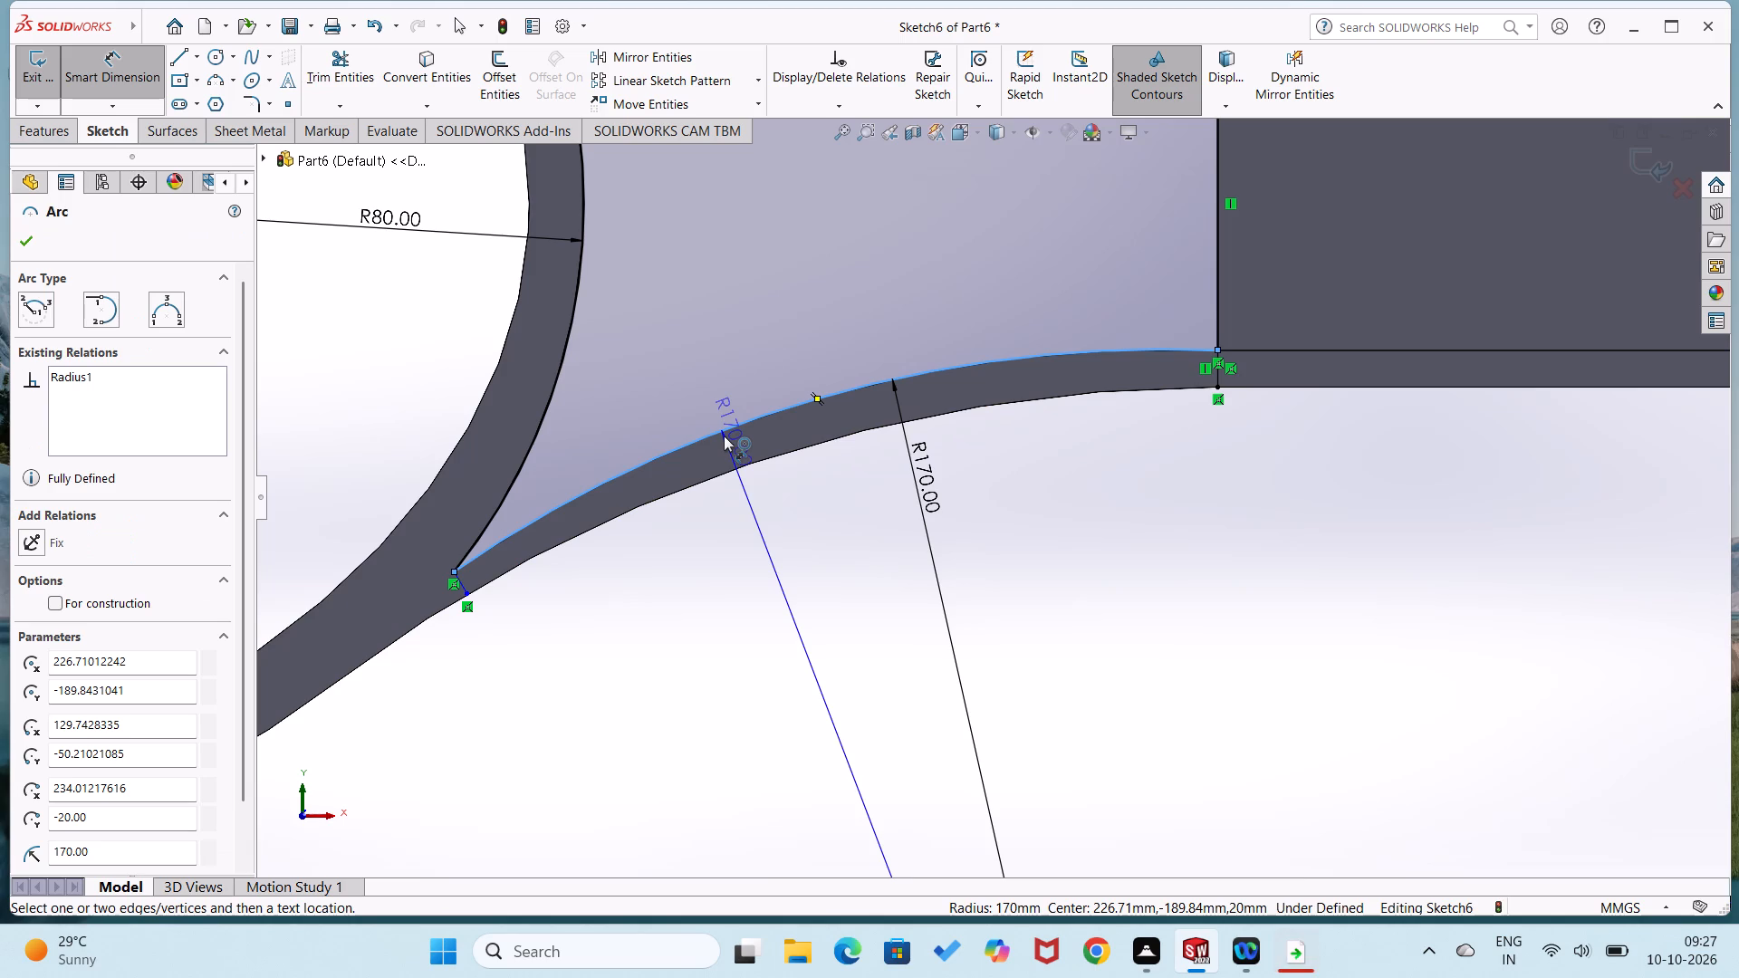
pyautogui.press('Delete')
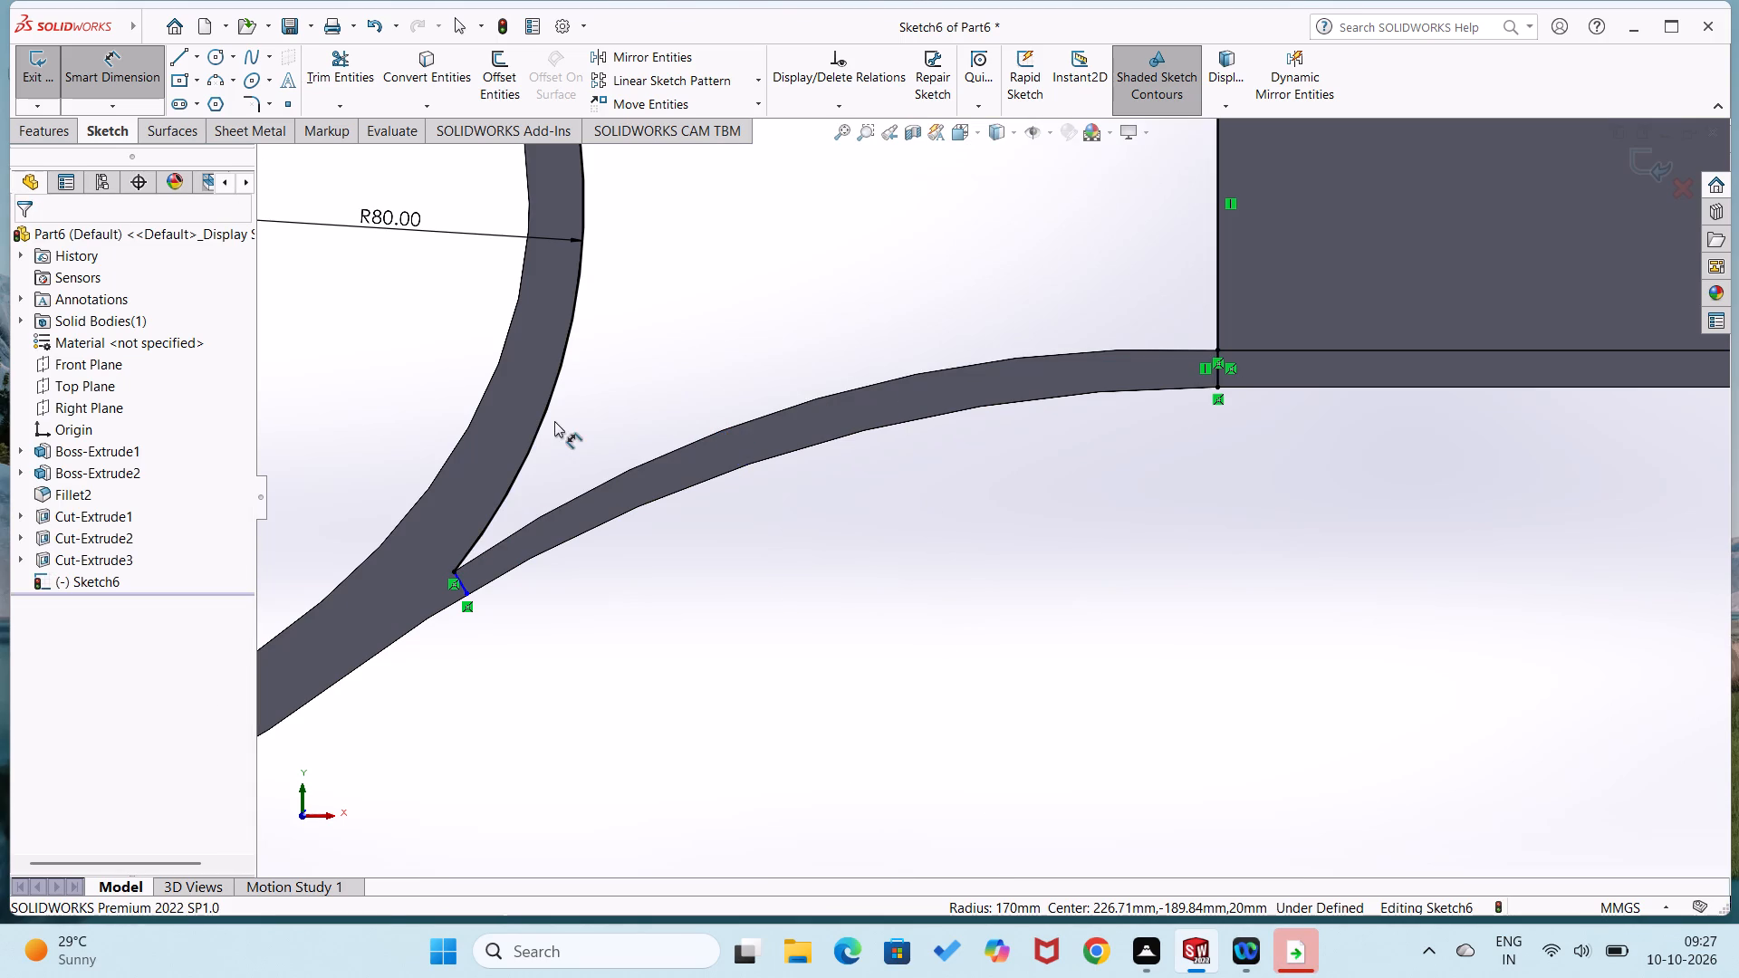
pyautogui.click(539, 420)
pyautogui.press('Delete')
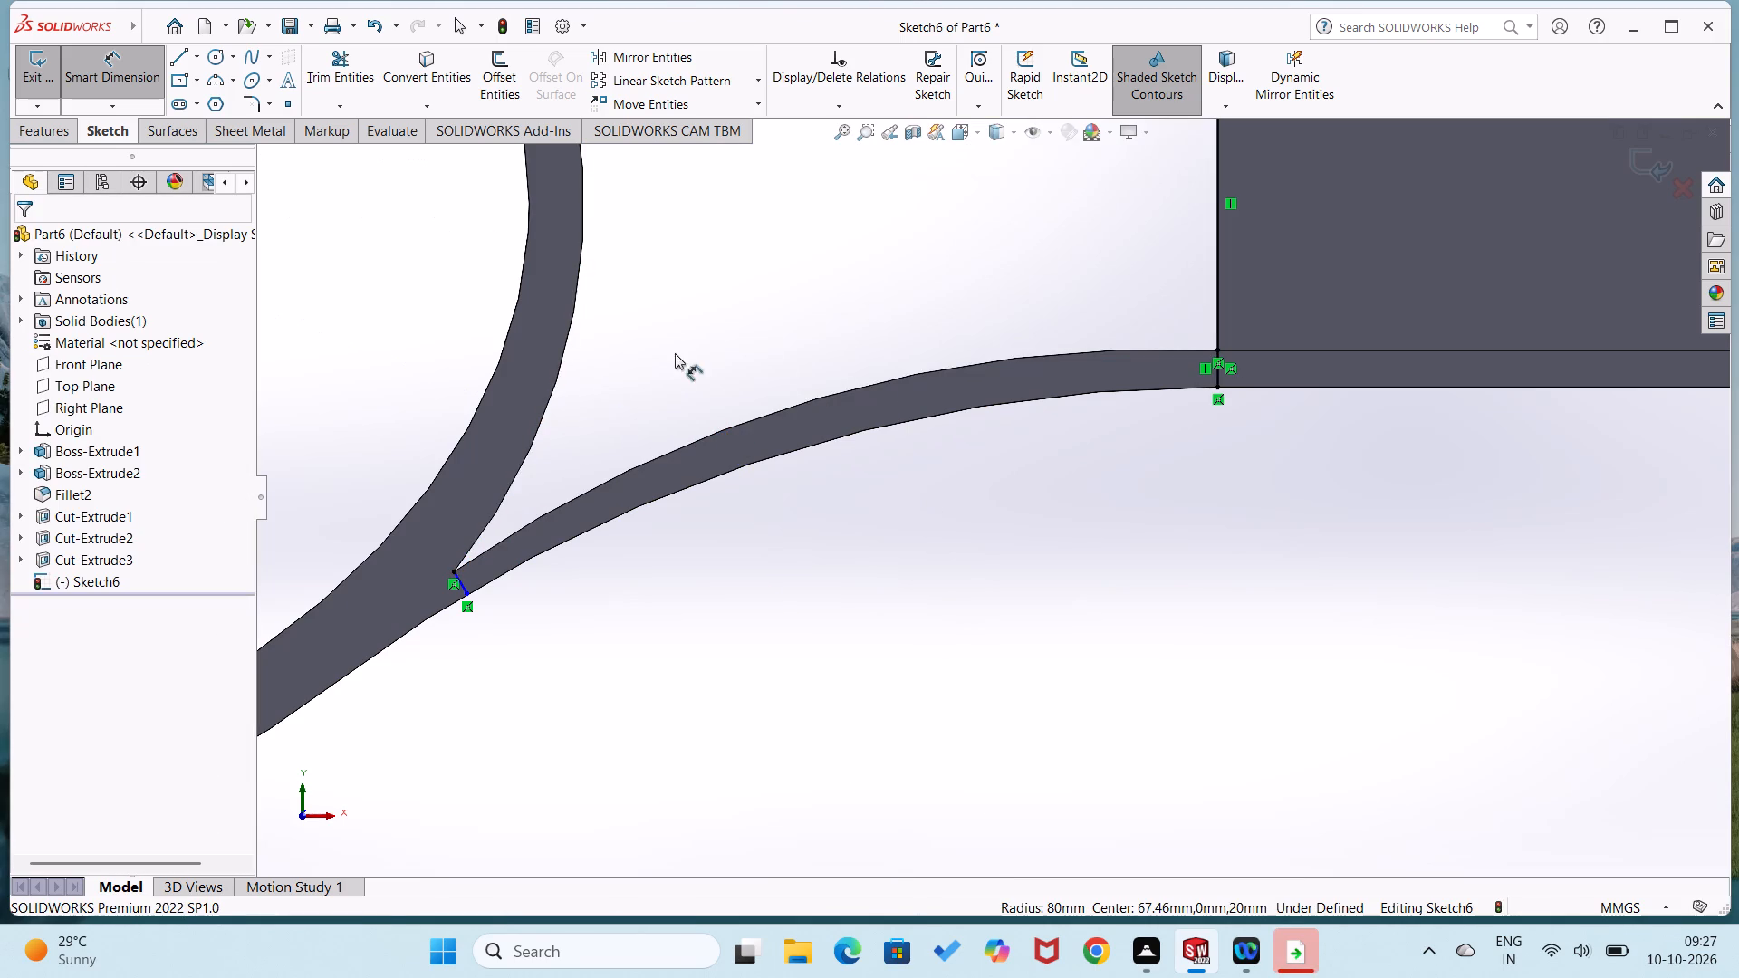
pyautogui.click(1216, 316)
pyautogui.press('Delete')
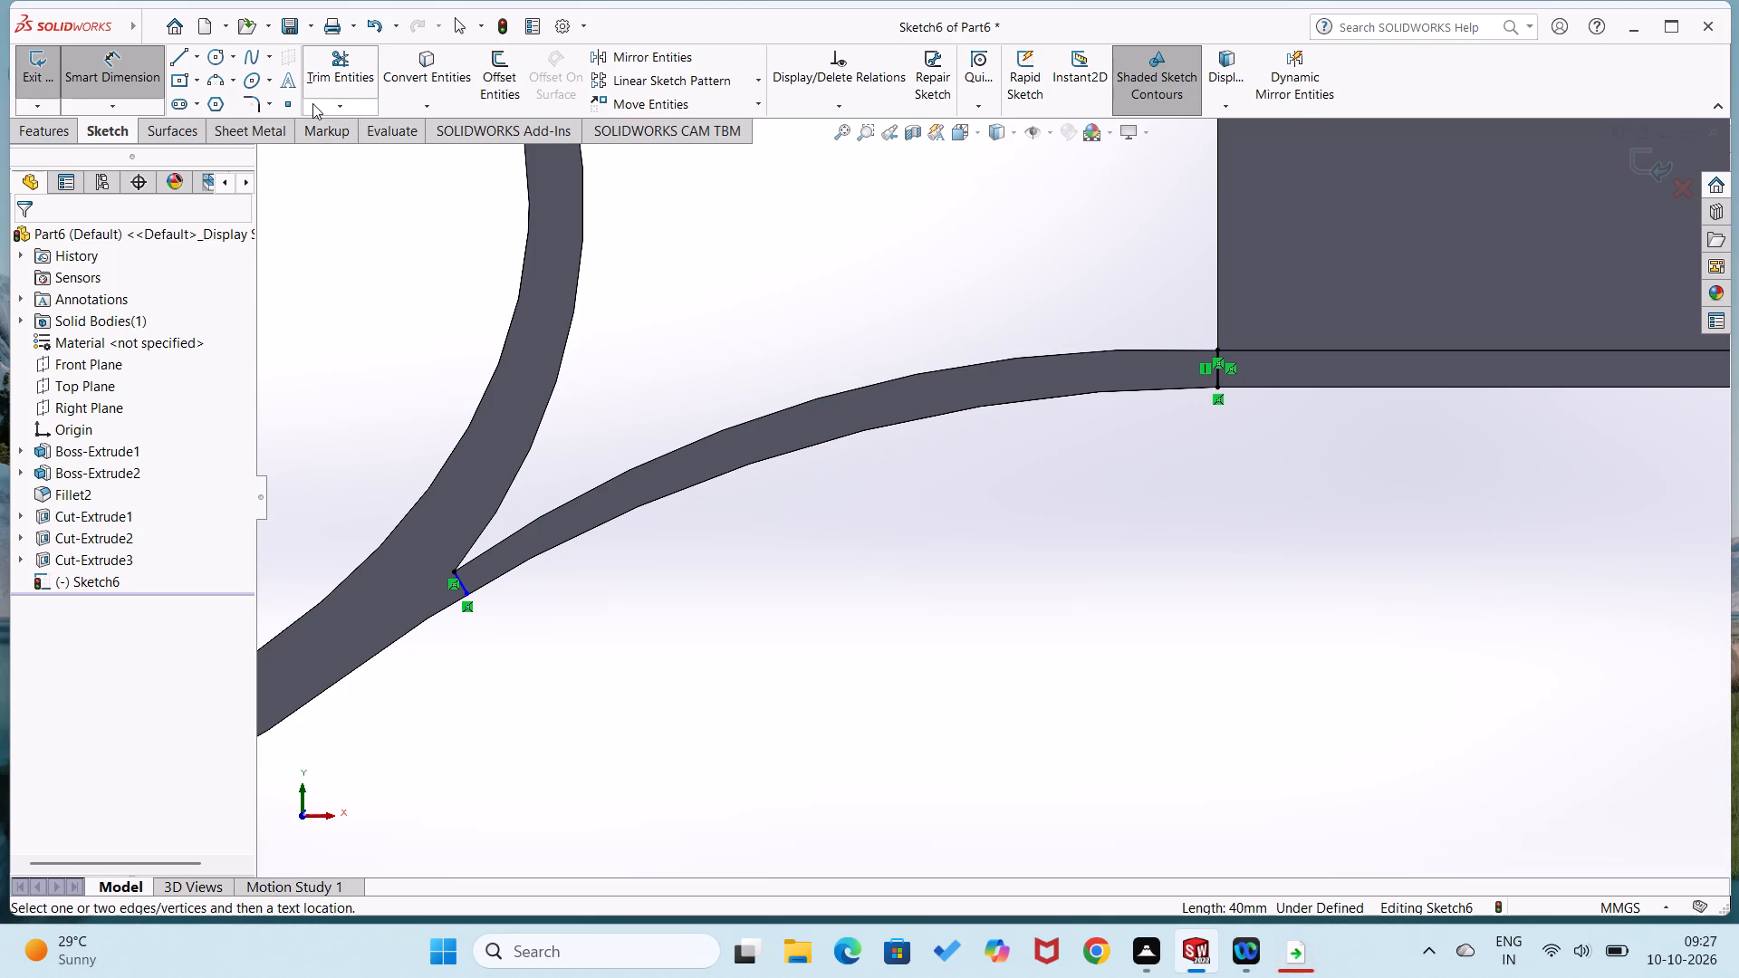
# Trace the lower neck wall between the two short lines with three-point arcs, 200 mm radius outside and 170 mm radius inside.
pyautogui.click(202, 74)
pyautogui.click(220, 79)
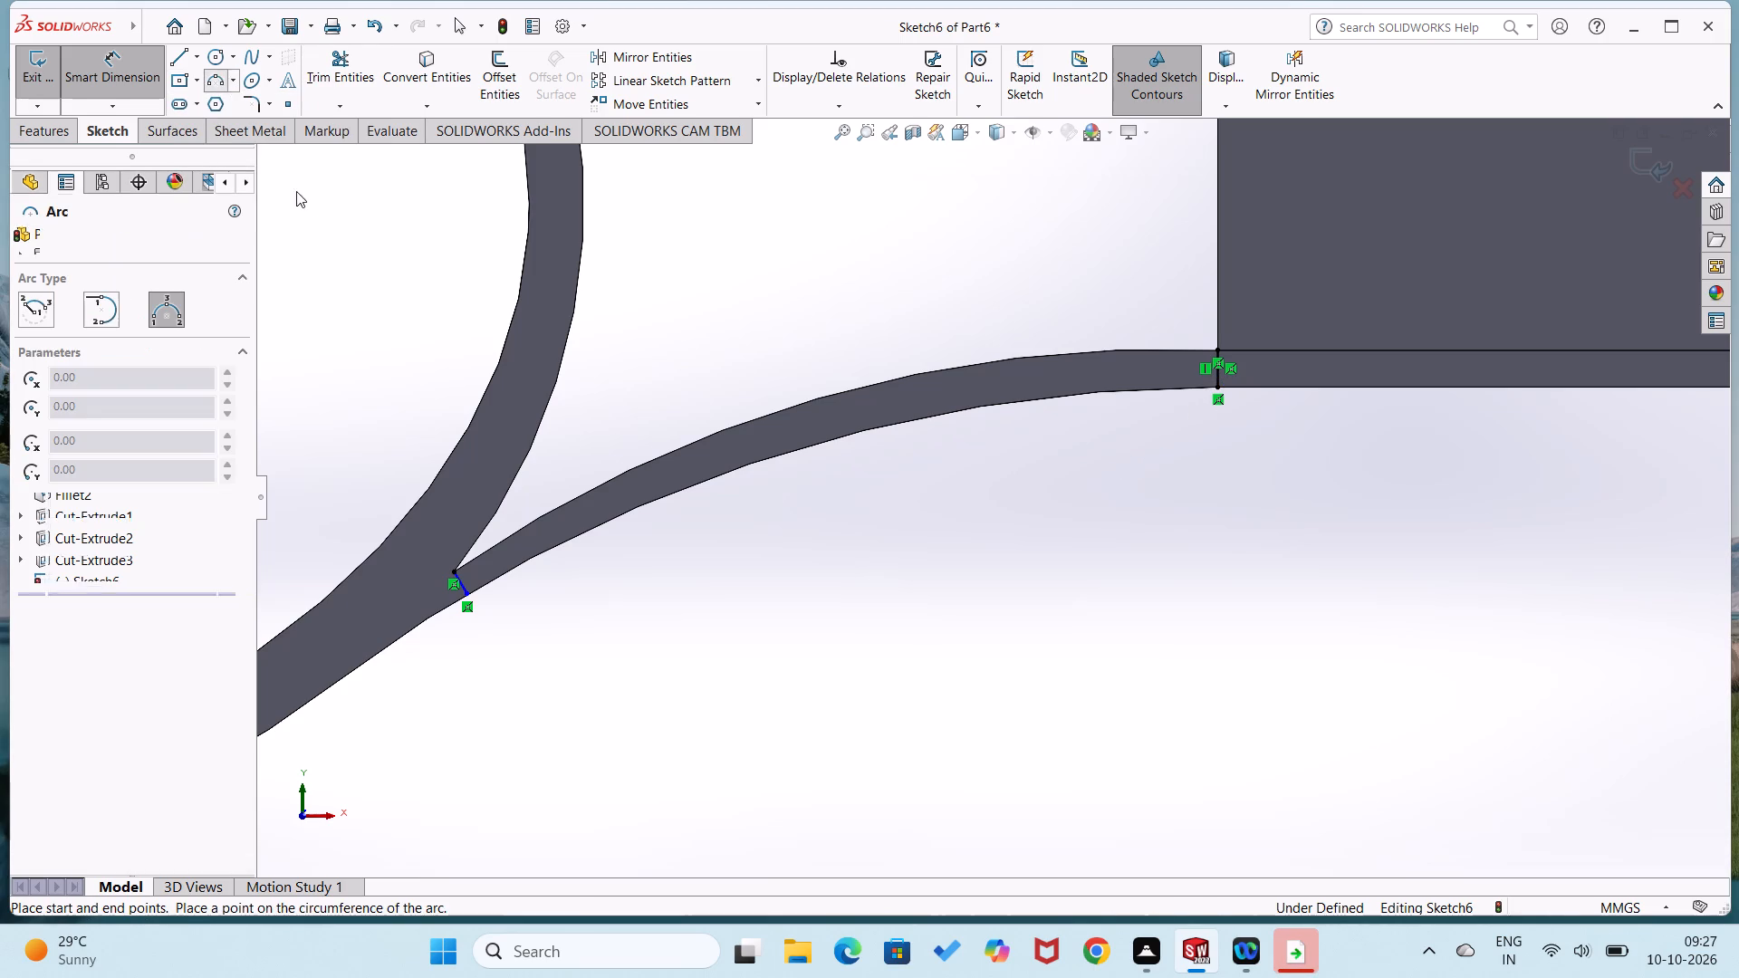
pyautogui.click(467, 595)
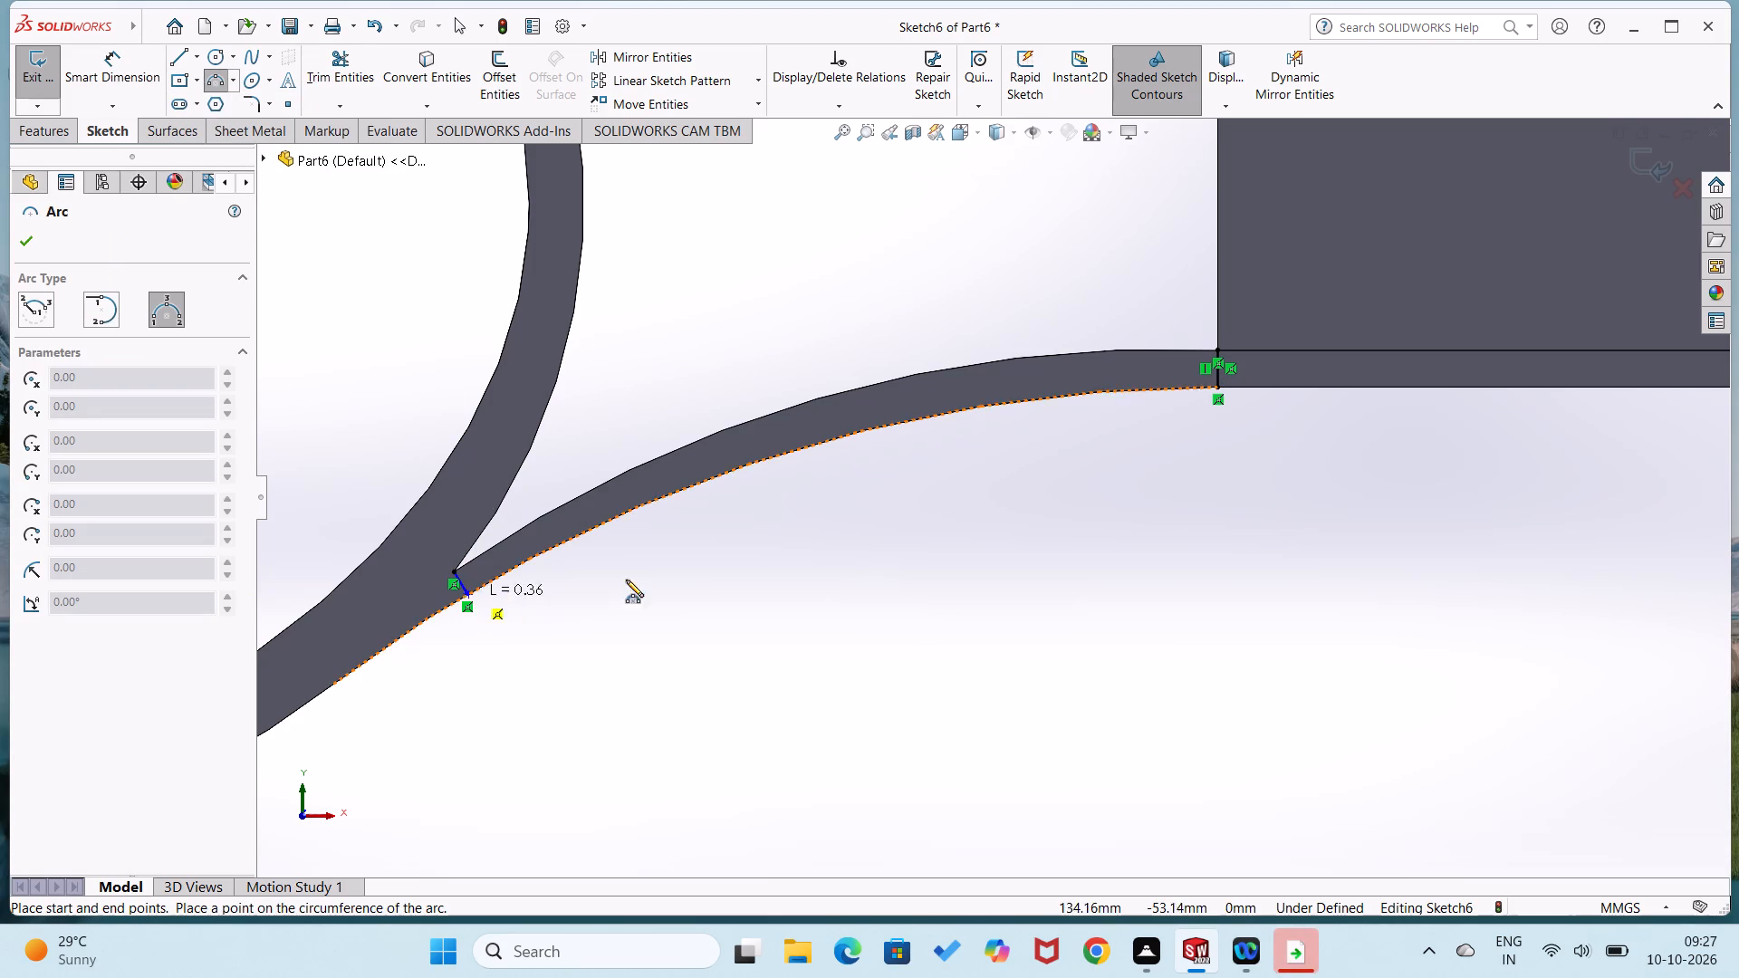
pyautogui.click(1216, 389)
pyautogui.click(977, 408)
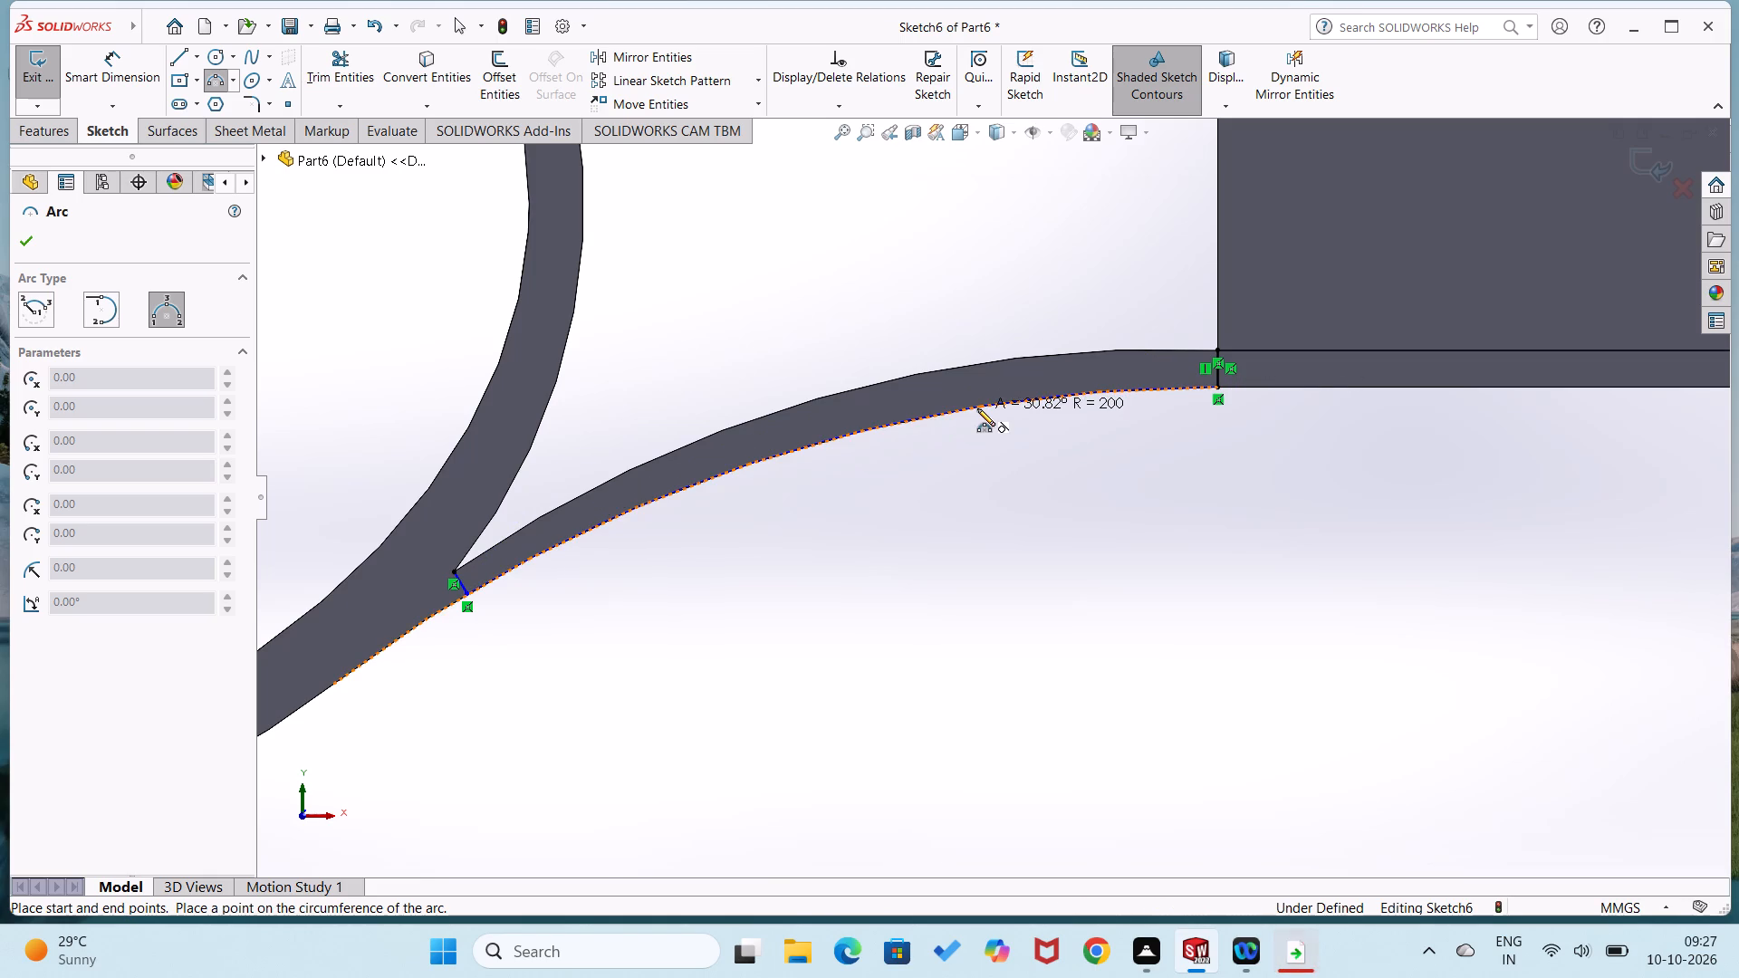
pyautogui.moveTo(985, 578); pyautogui.dragTo(1033, 499, button='right')
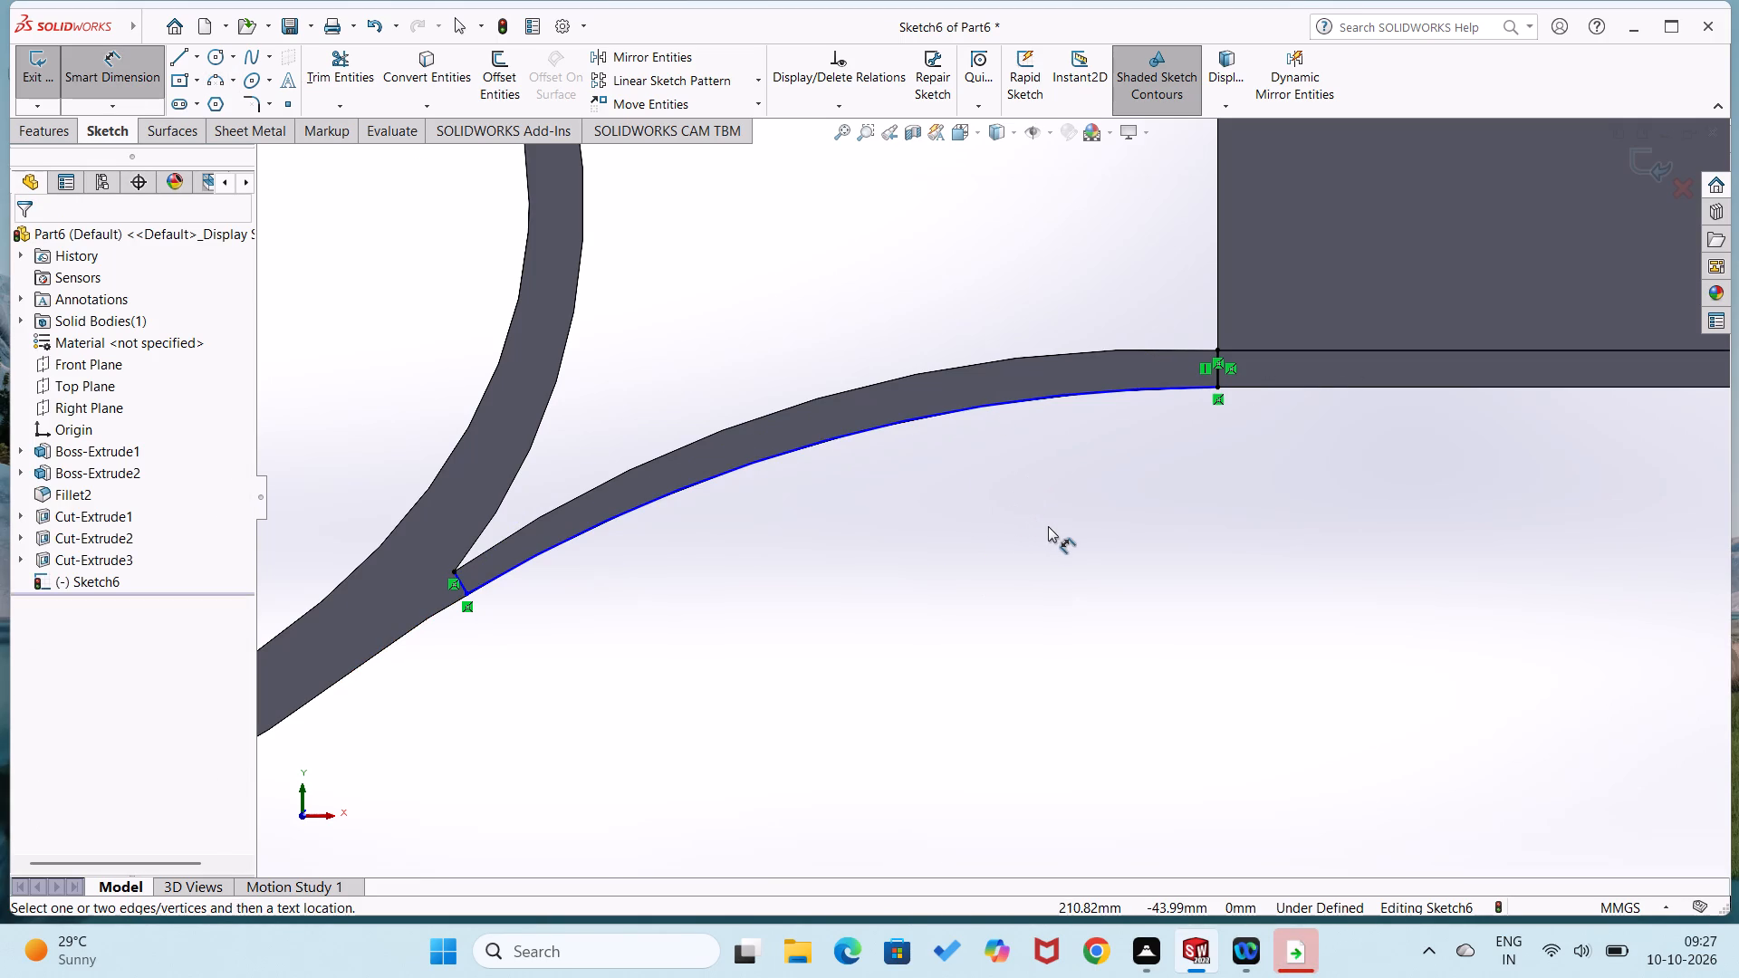
pyautogui.click(217, 72)
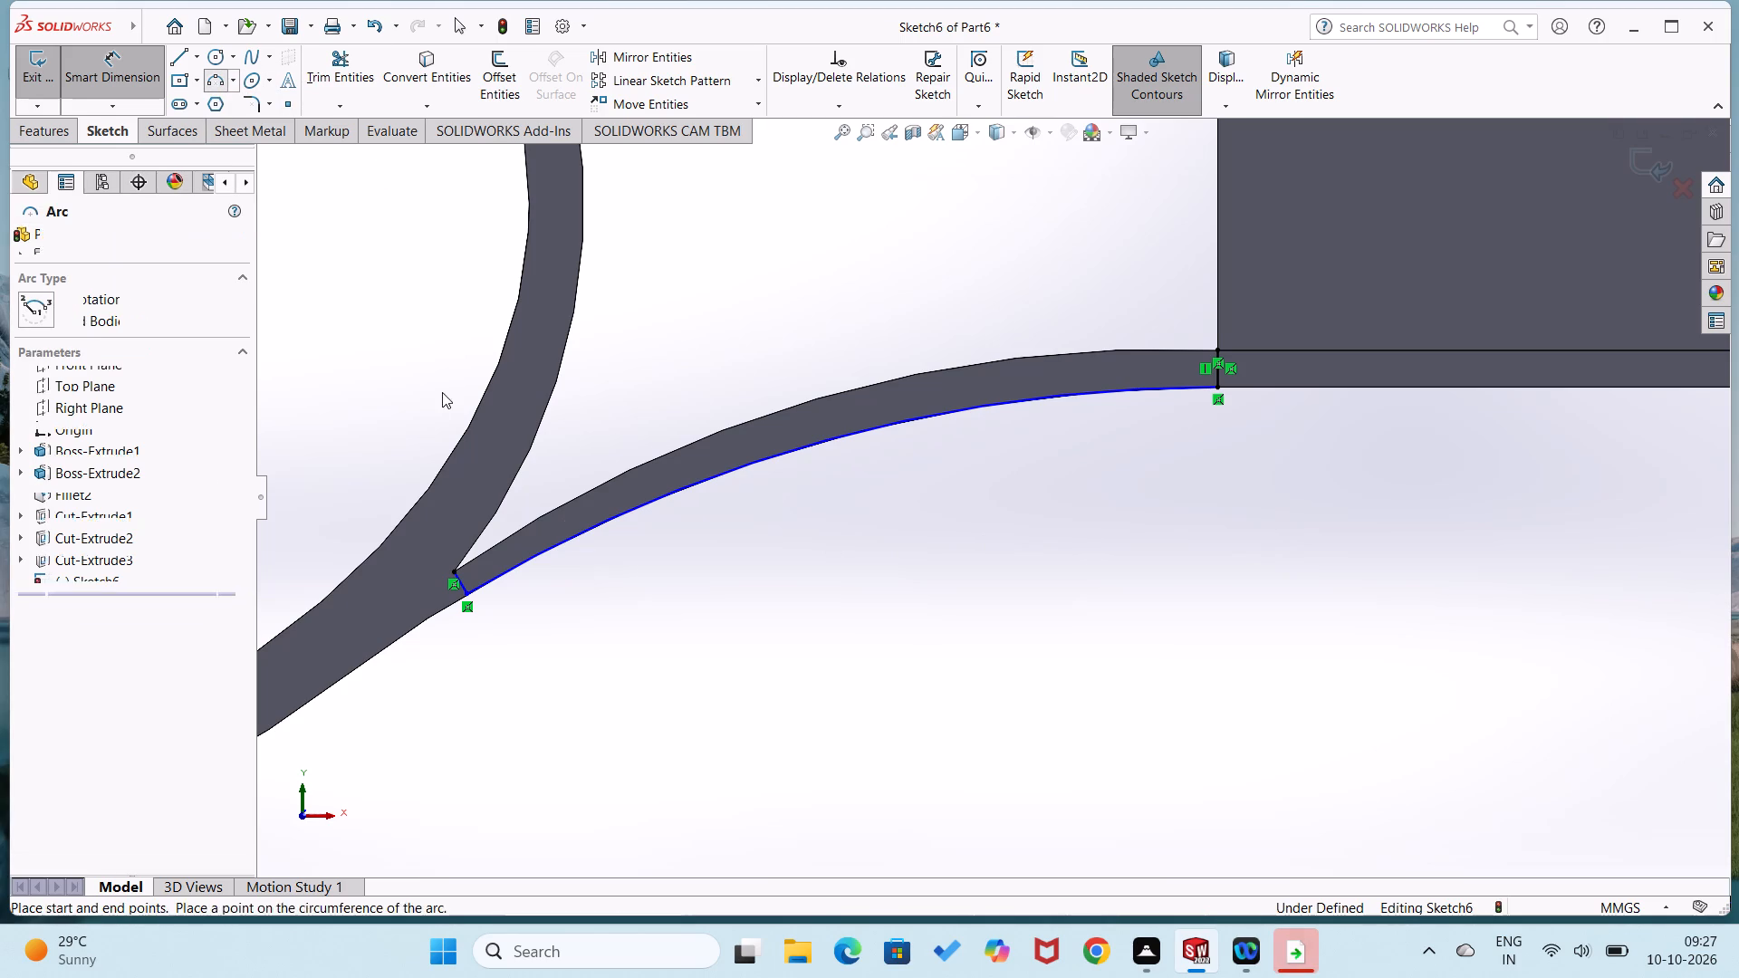
pyautogui.click(452, 574)
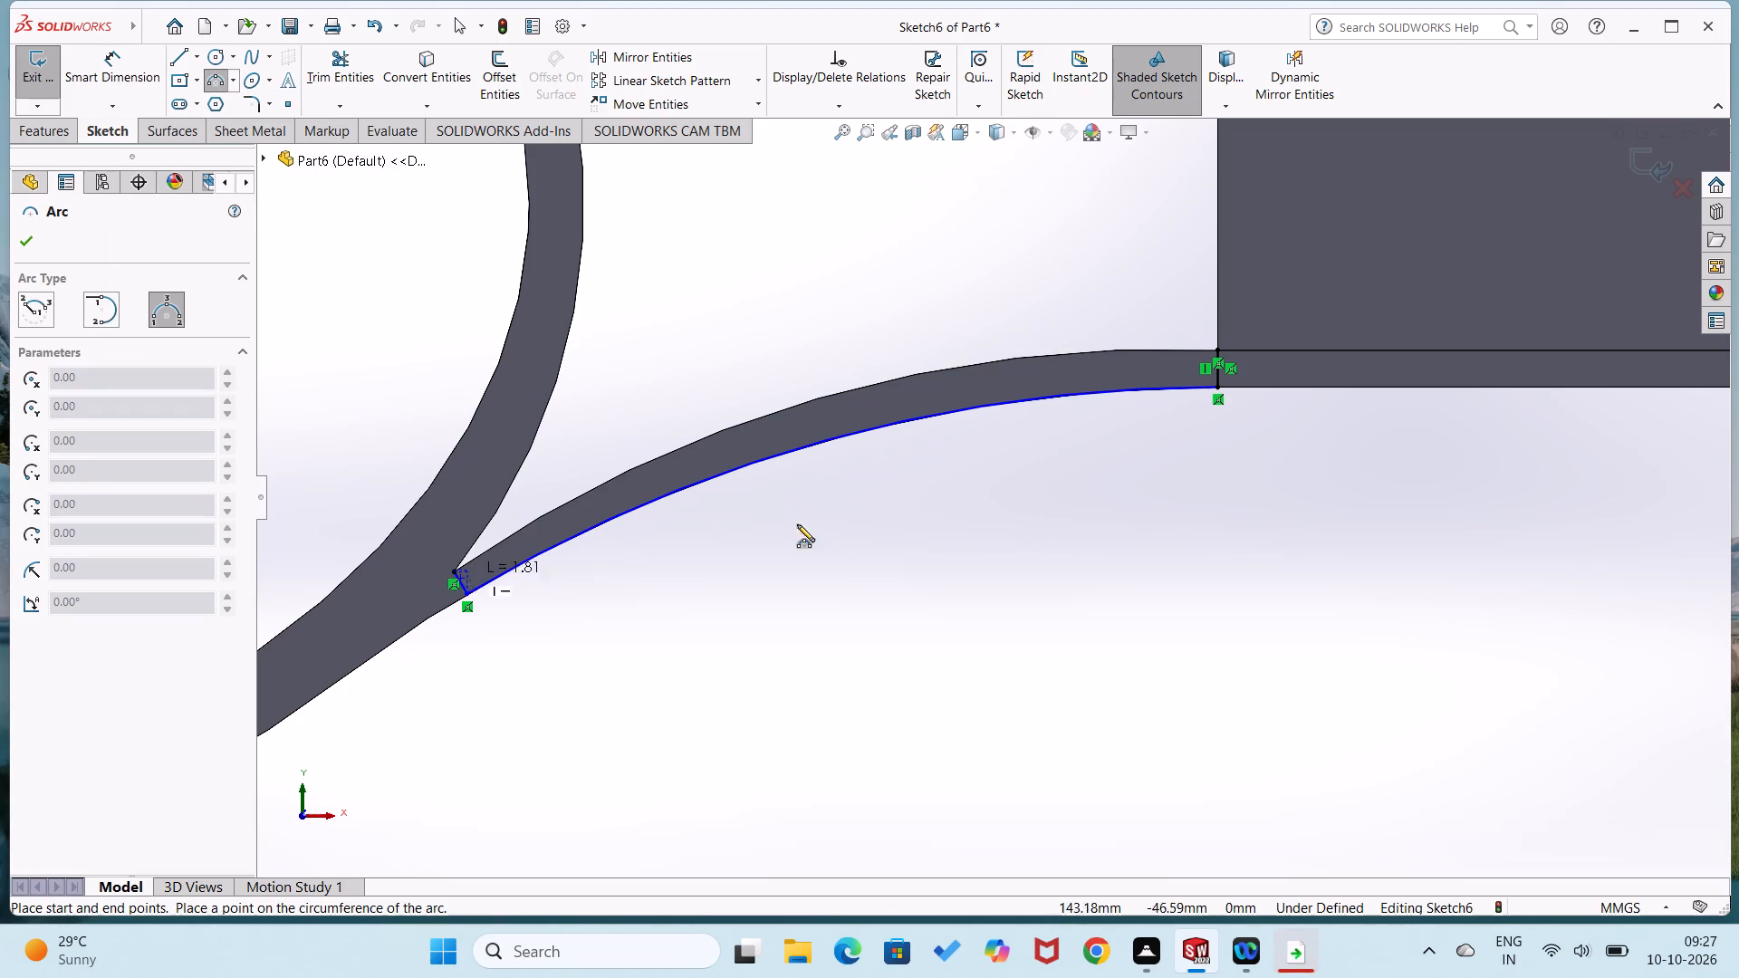
pyautogui.click(1215, 346)
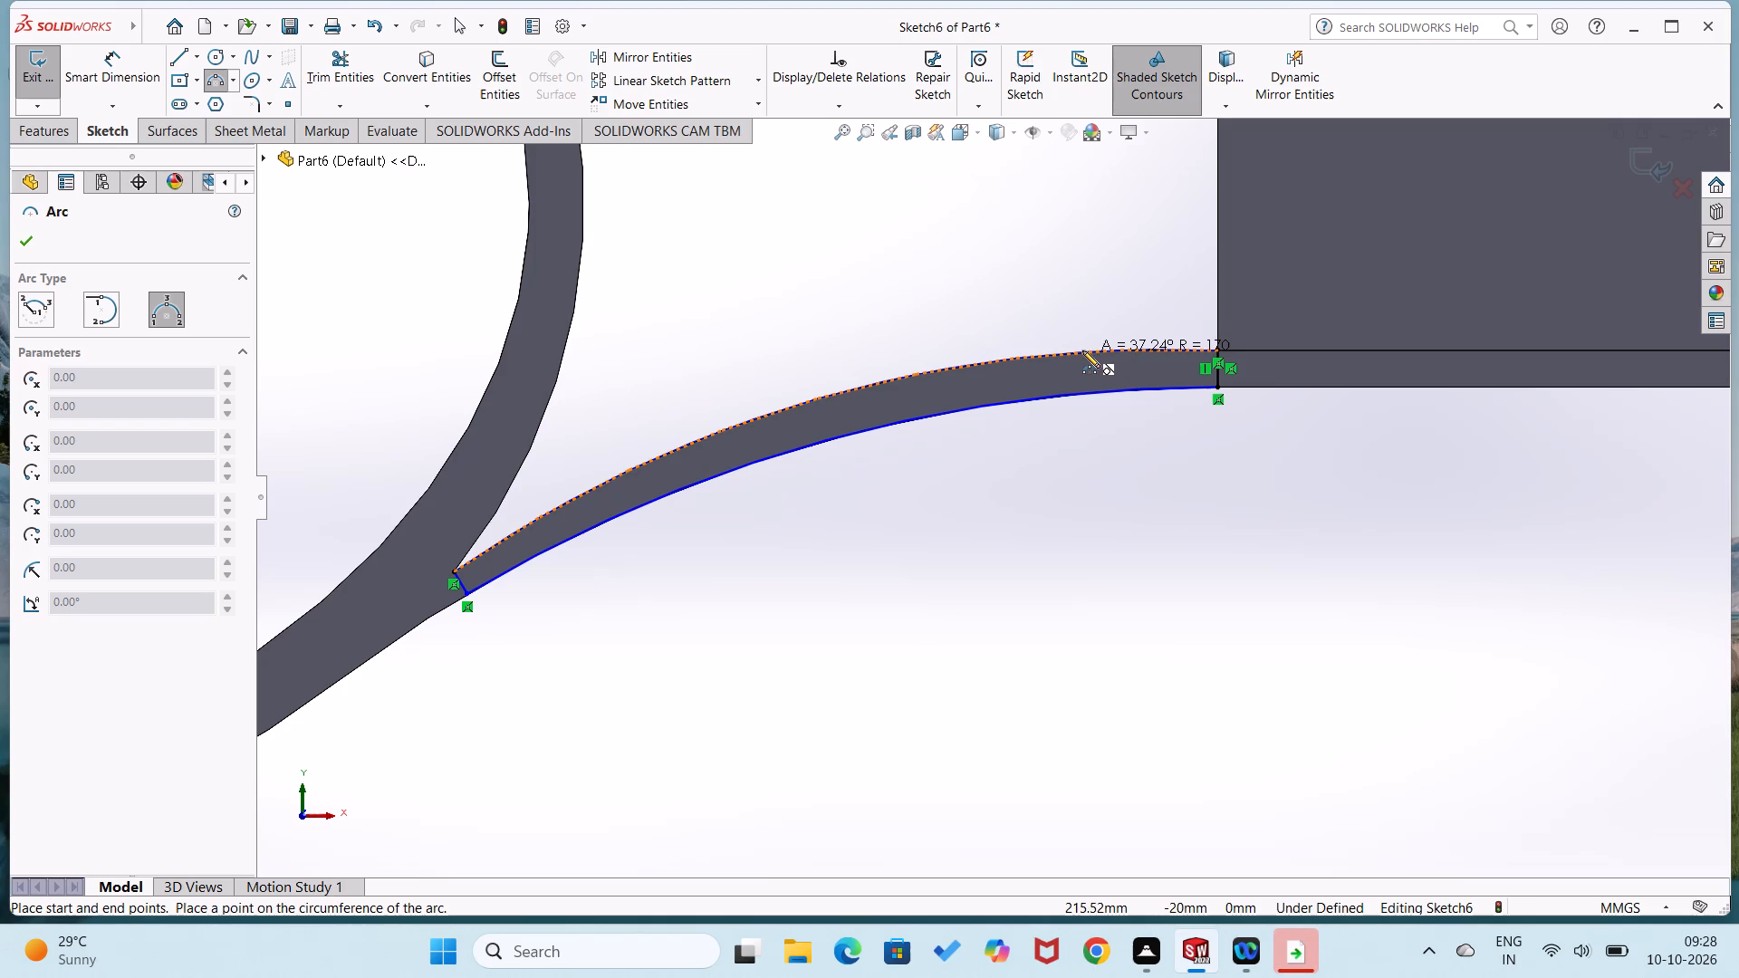
pyautogui.click(1082, 350)
pyautogui.moveTo(1122, 601); pyautogui.dragTo(1183, 480, button='right')
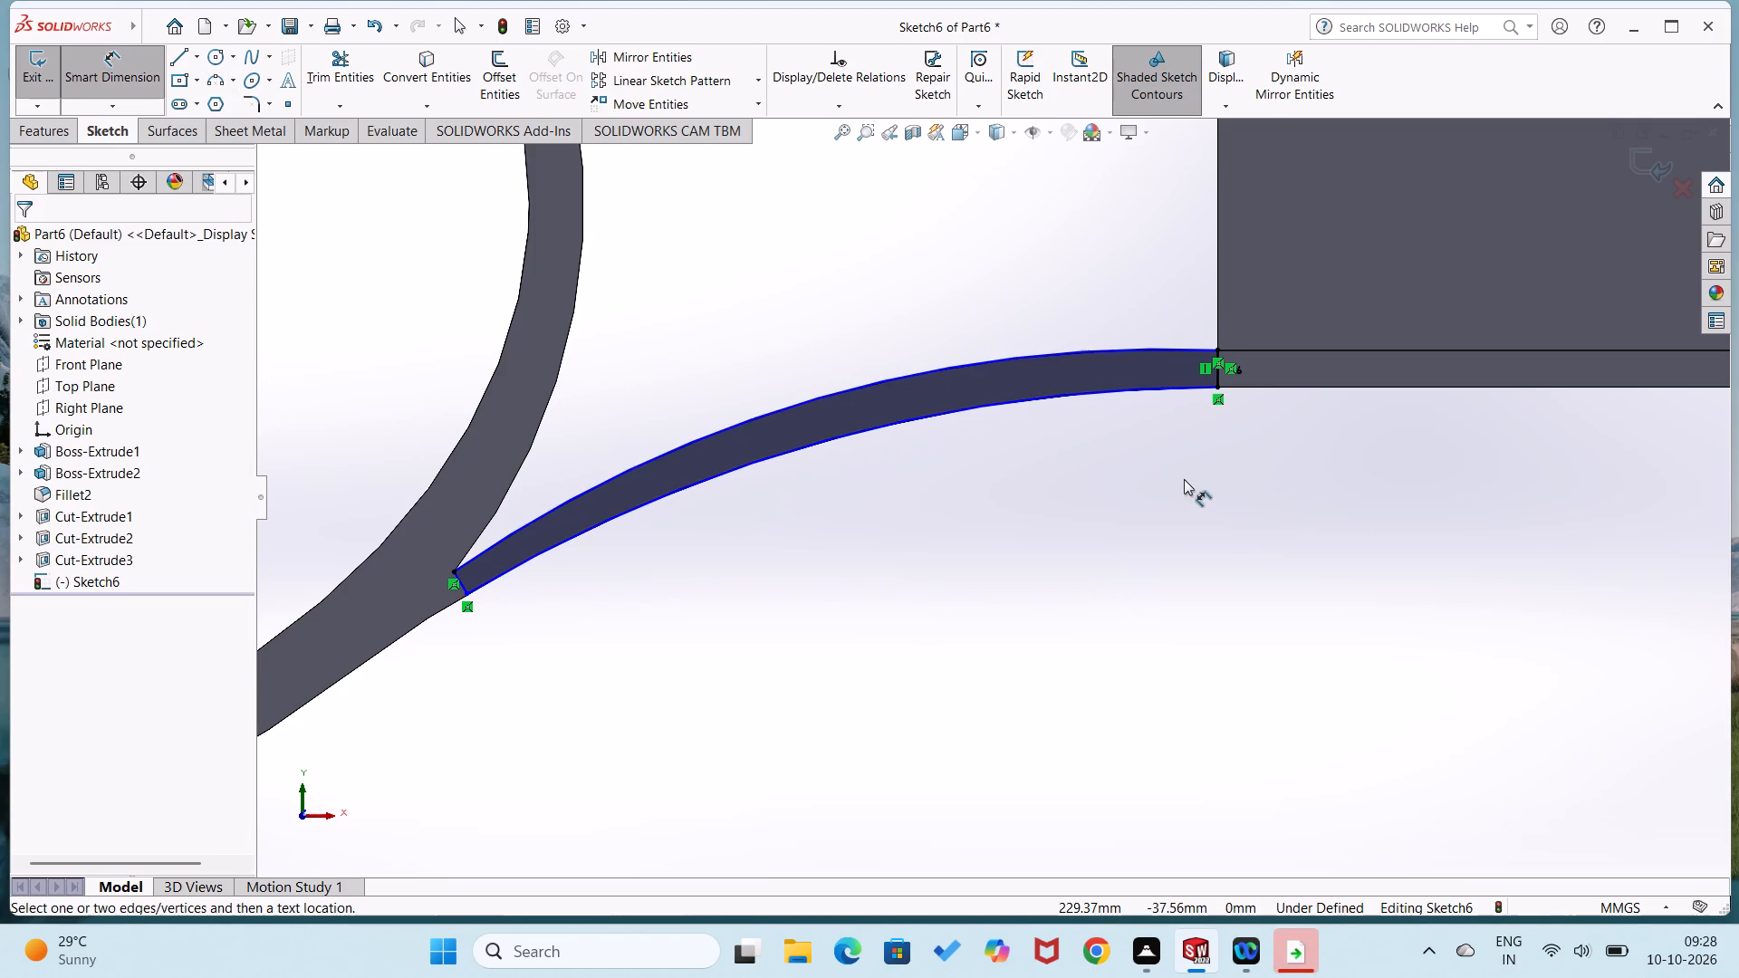
# Dimension the lower neck wall's outer arc at 200 mm radius and its inner arc at 170 mm radius.
pyautogui.click(1066, 399)
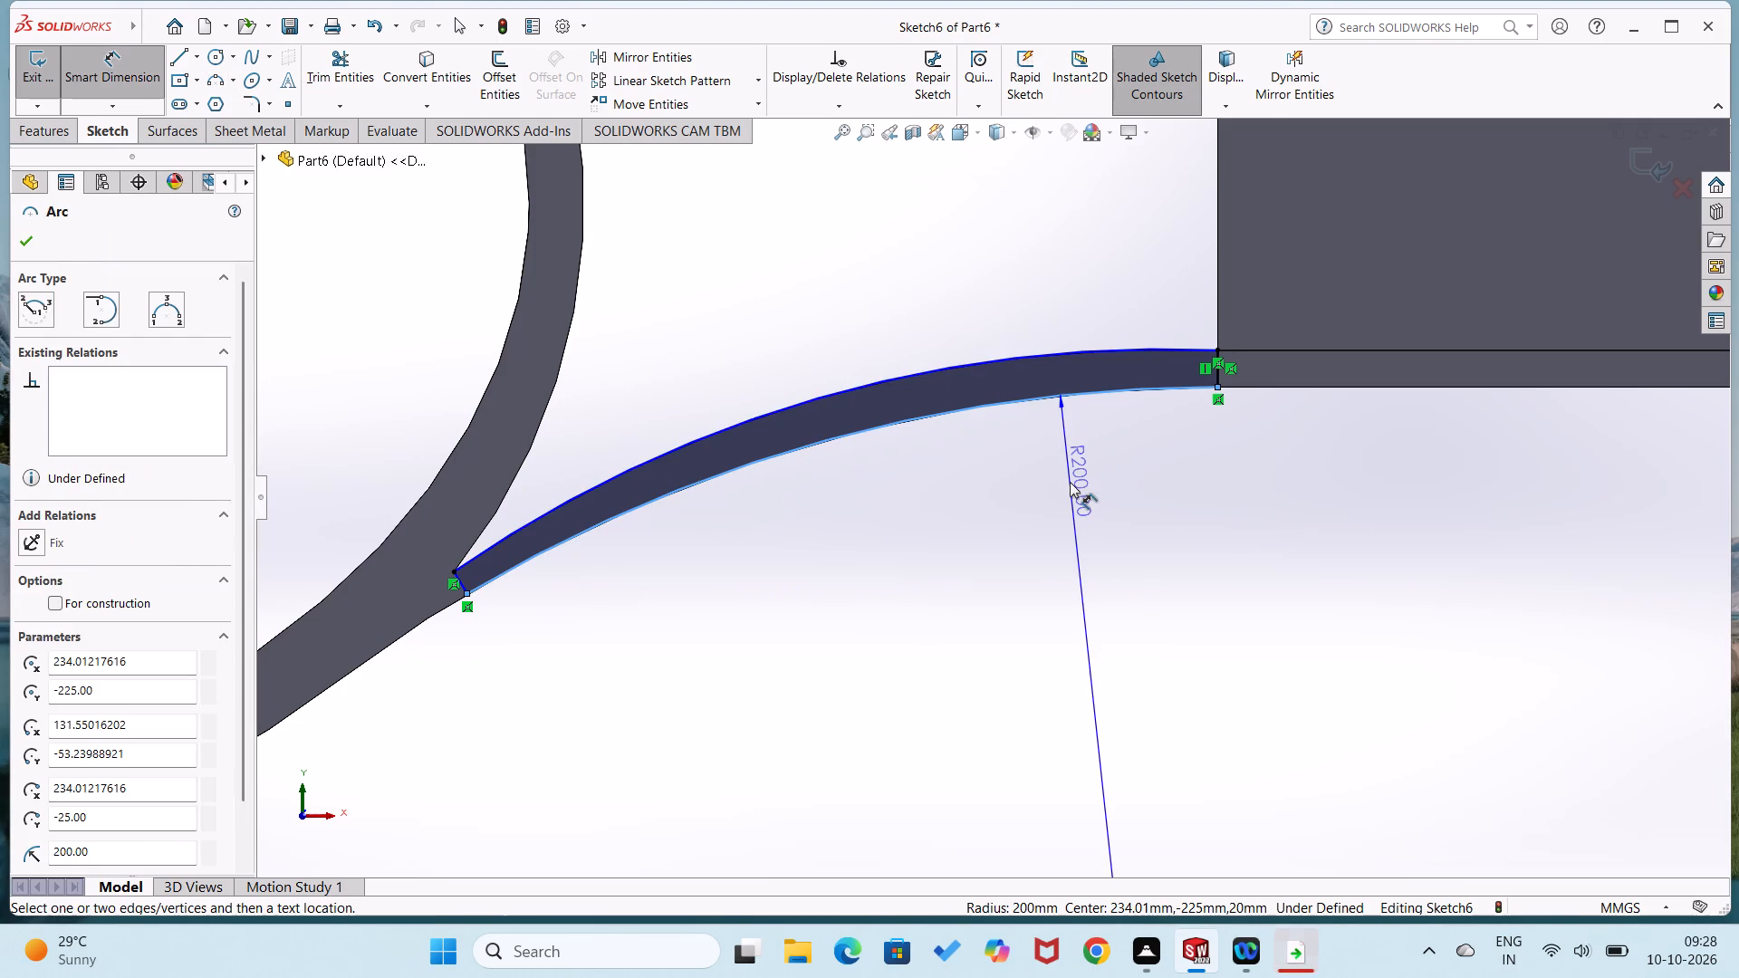
pyautogui.click(1070, 482)
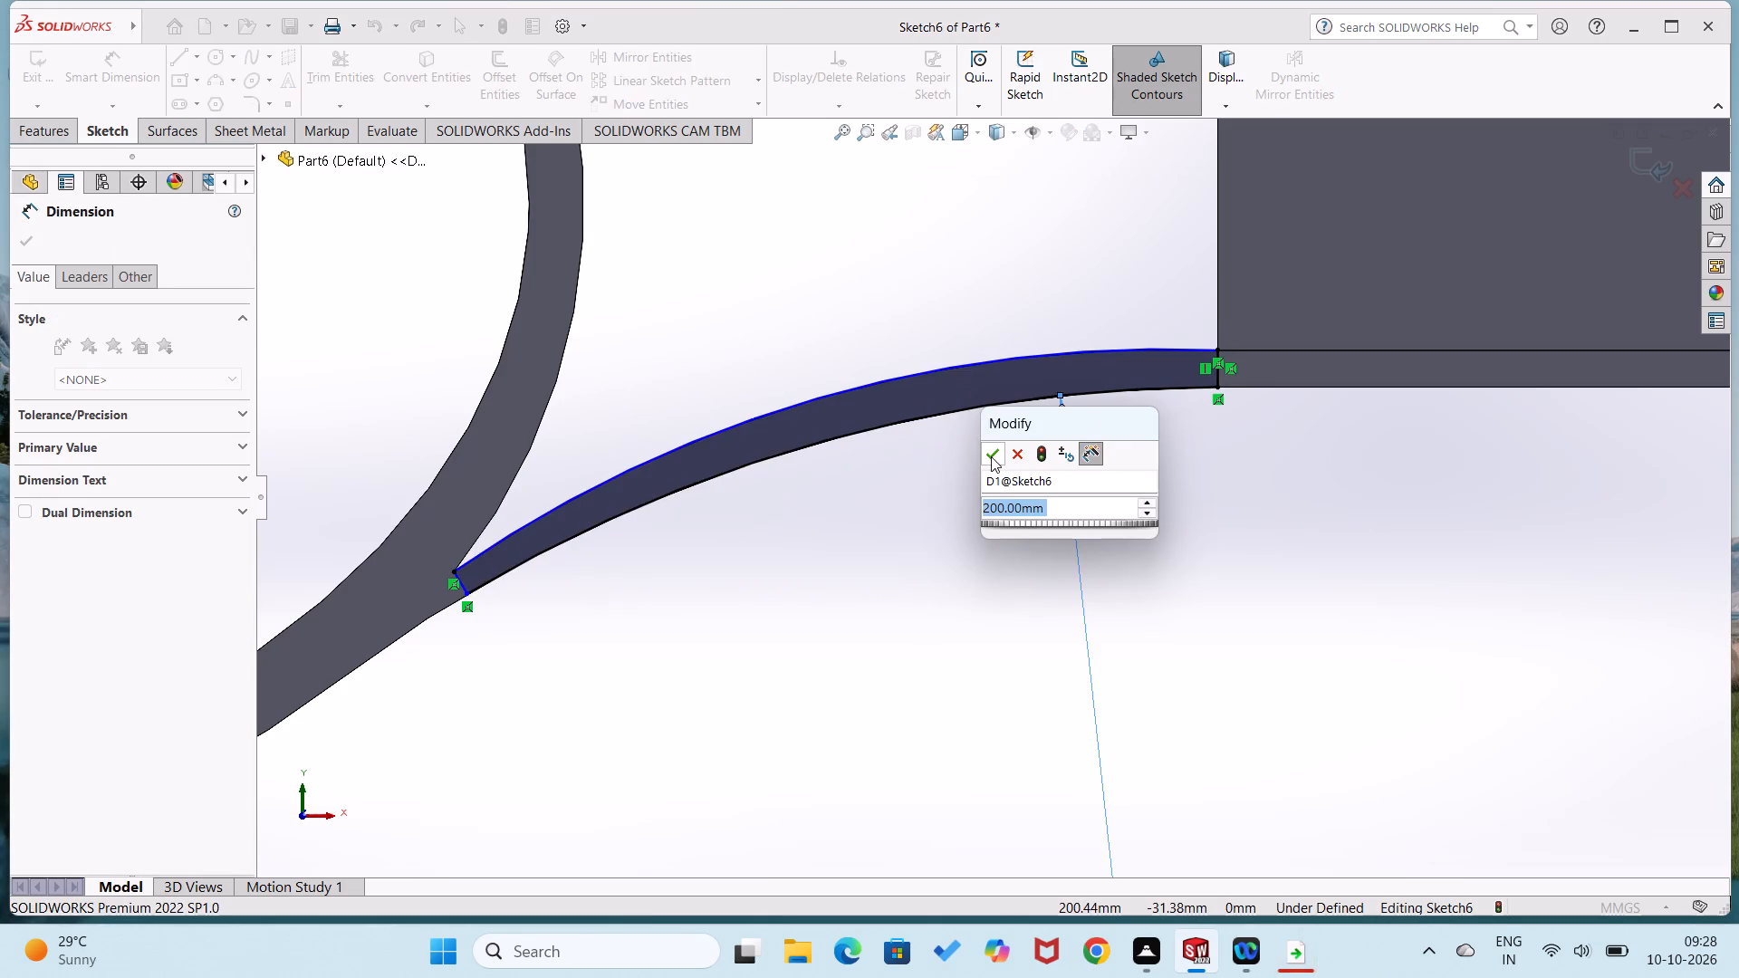
pyautogui.click(991, 456)
pyautogui.click(975, 368)
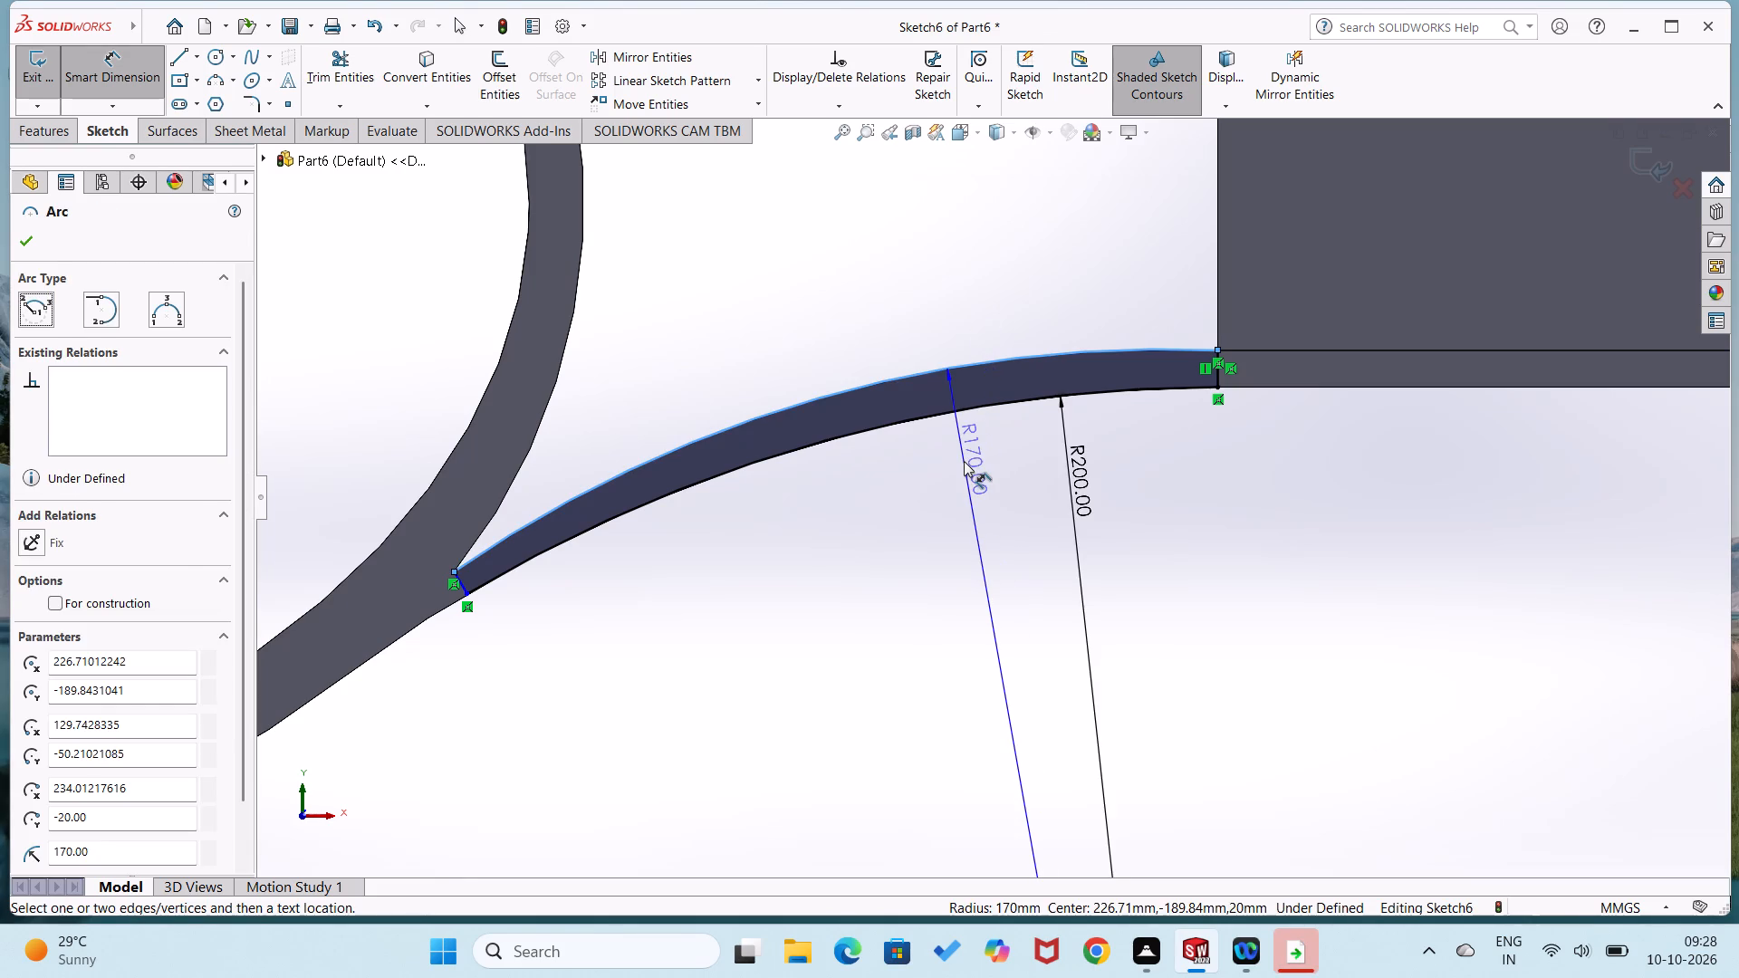
pyautogui.click(964, 461)
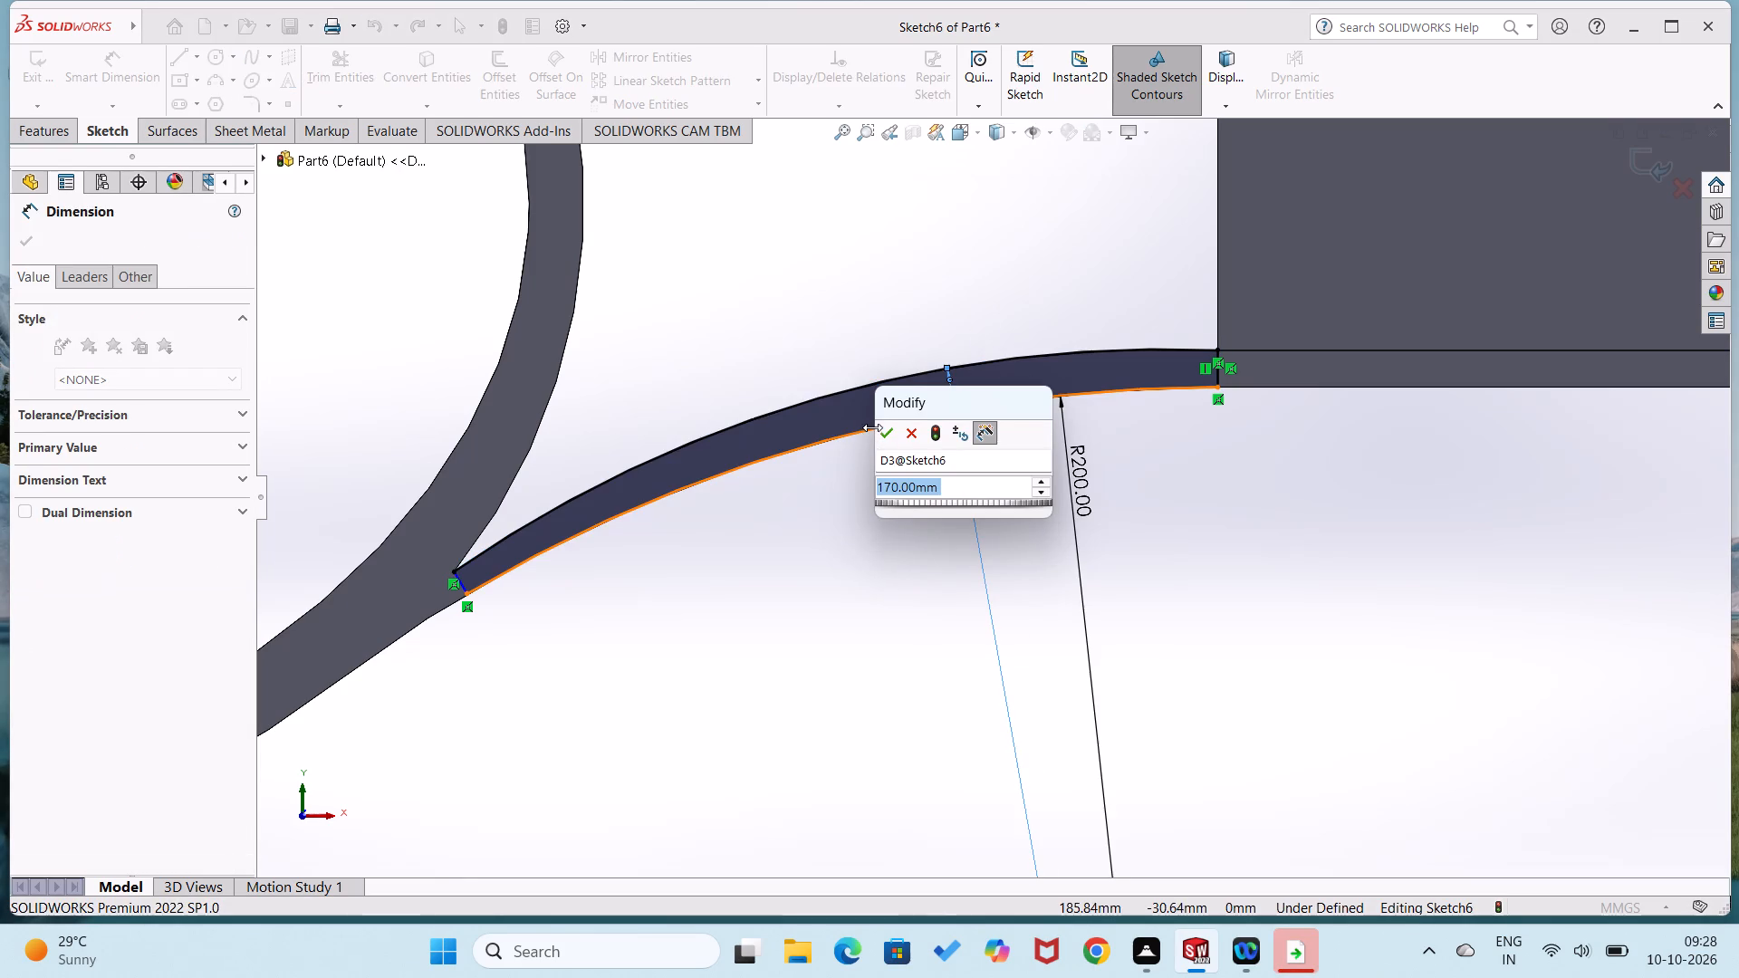
pyautogui.click(872, 427)
pyautogui.scroll(-4, 476, 634)
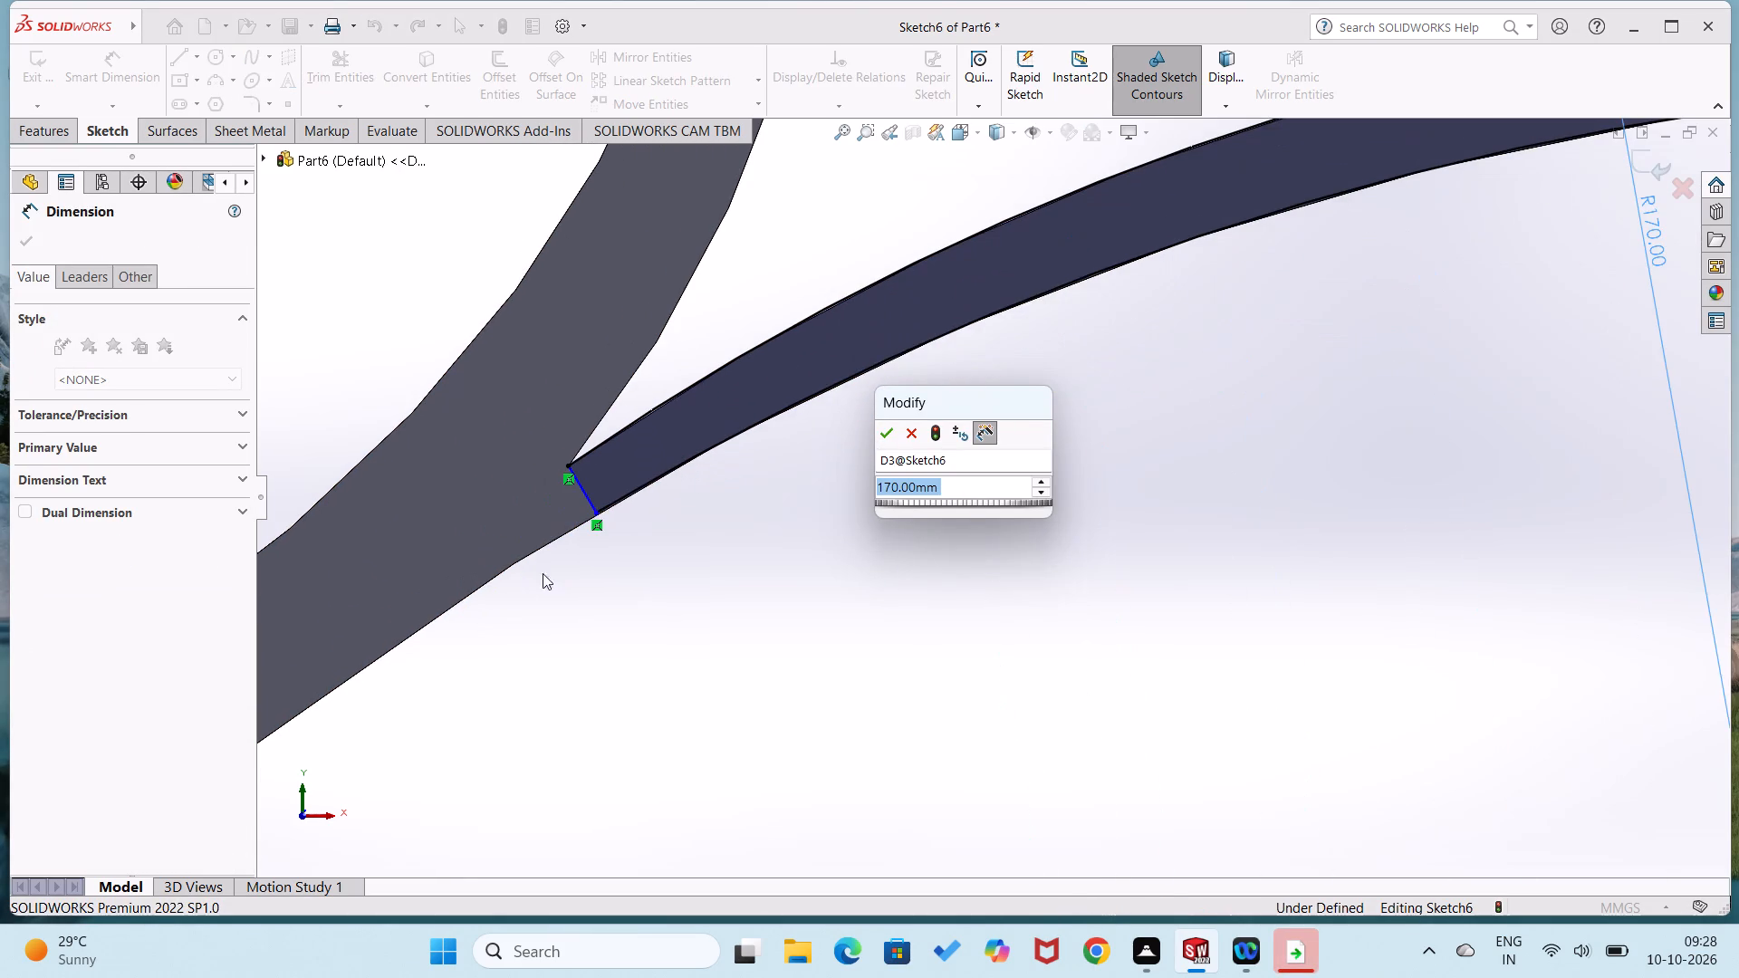
pyautogui.click(889, 436)
# Dimension the short line at the wall's head-side end and set its length to 4 mm.
pyautogui.moveTo(817, 628); pyautogui.dragTo(873, 541, button='right')
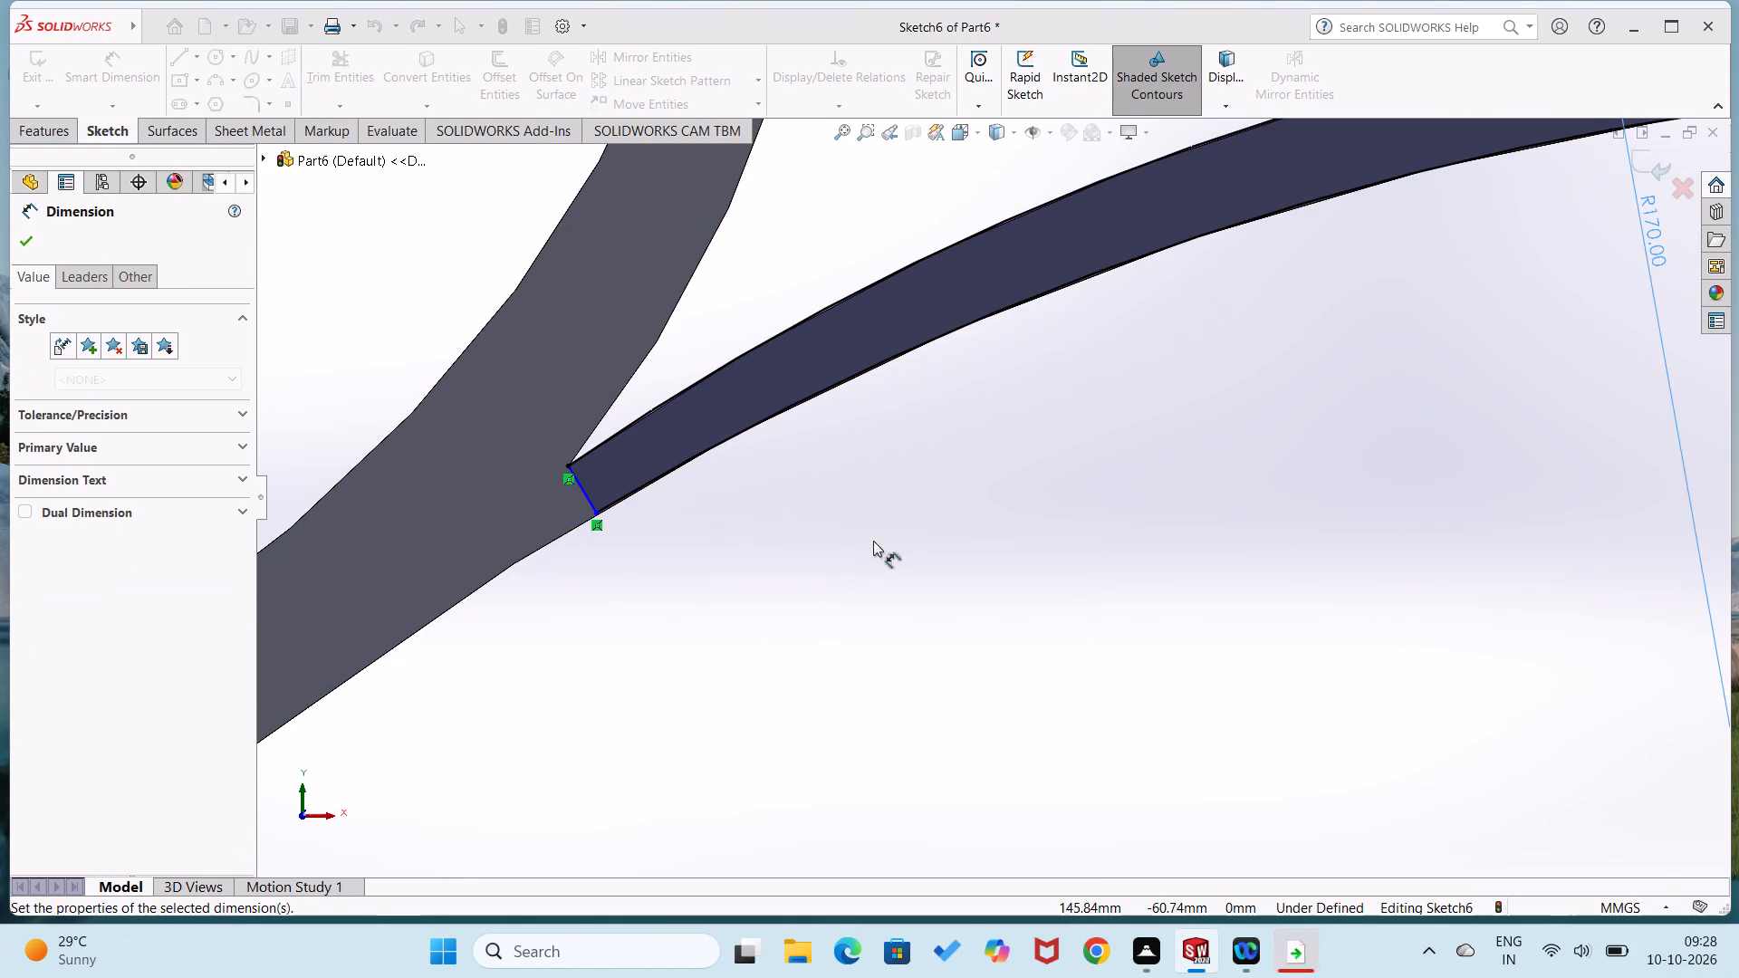
pyautogui.moveTo(873, 541); pyautogui.dragTo(910, 470, button='right')
pyautogui.moveTo(908, 599); pyautogui.dragTo(936, 413, button='right')
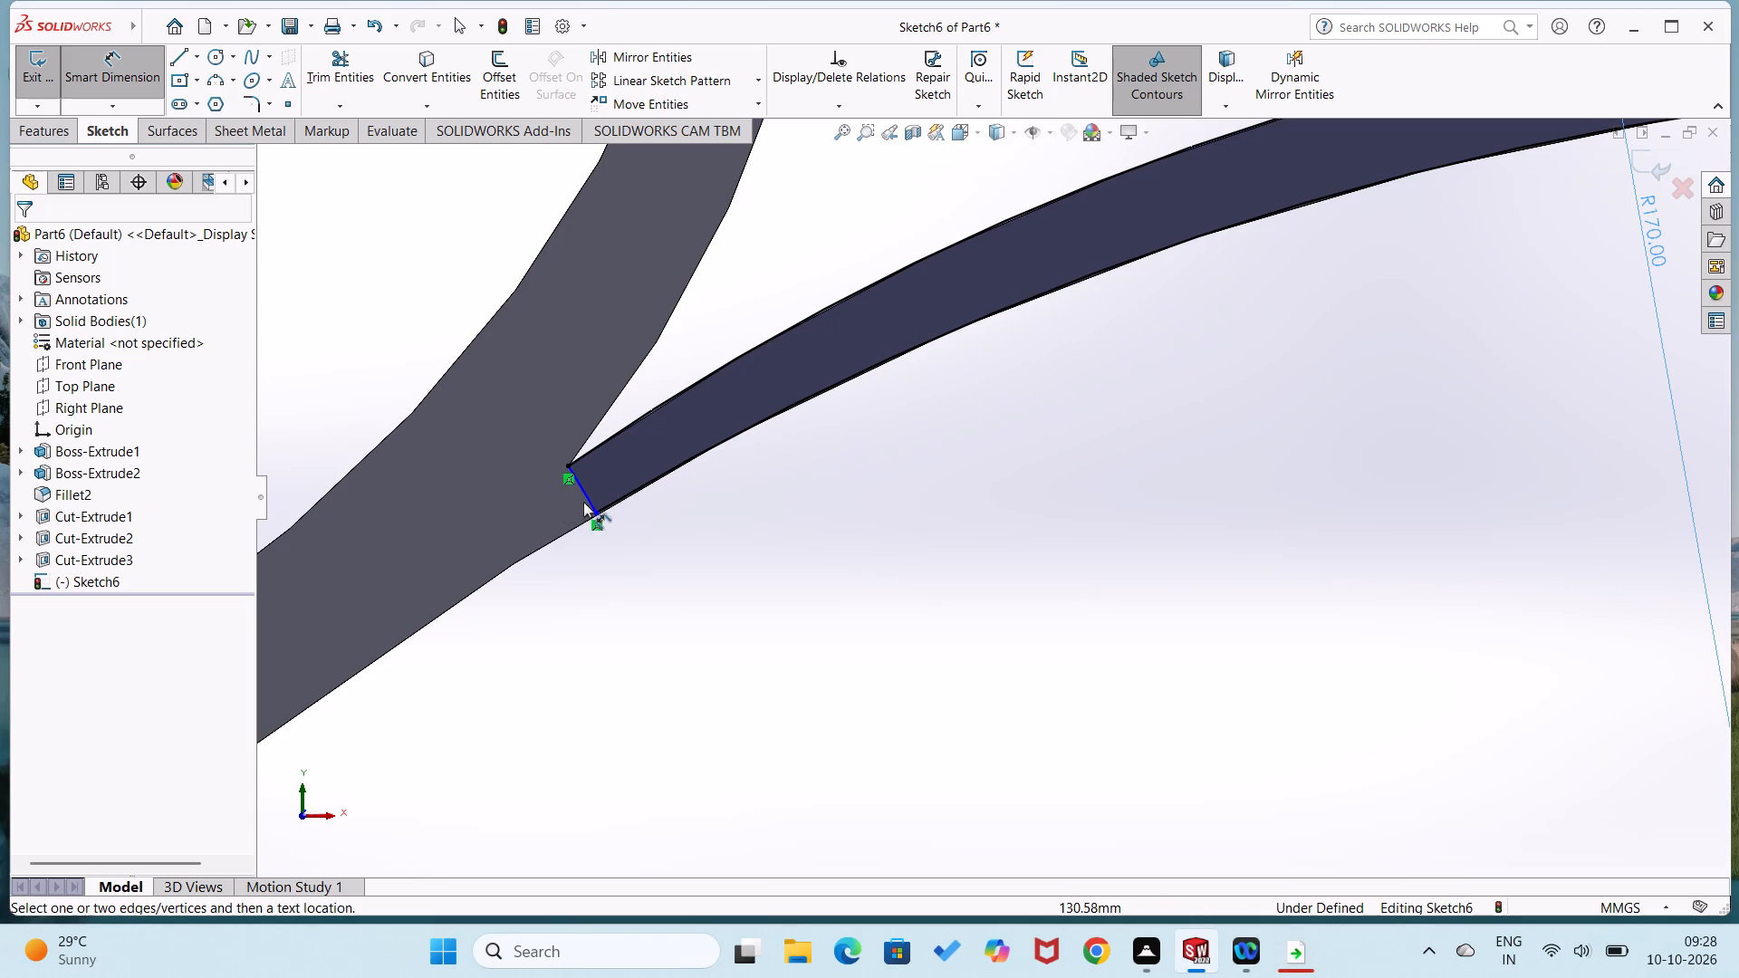
pyautogui.click(584, 499)
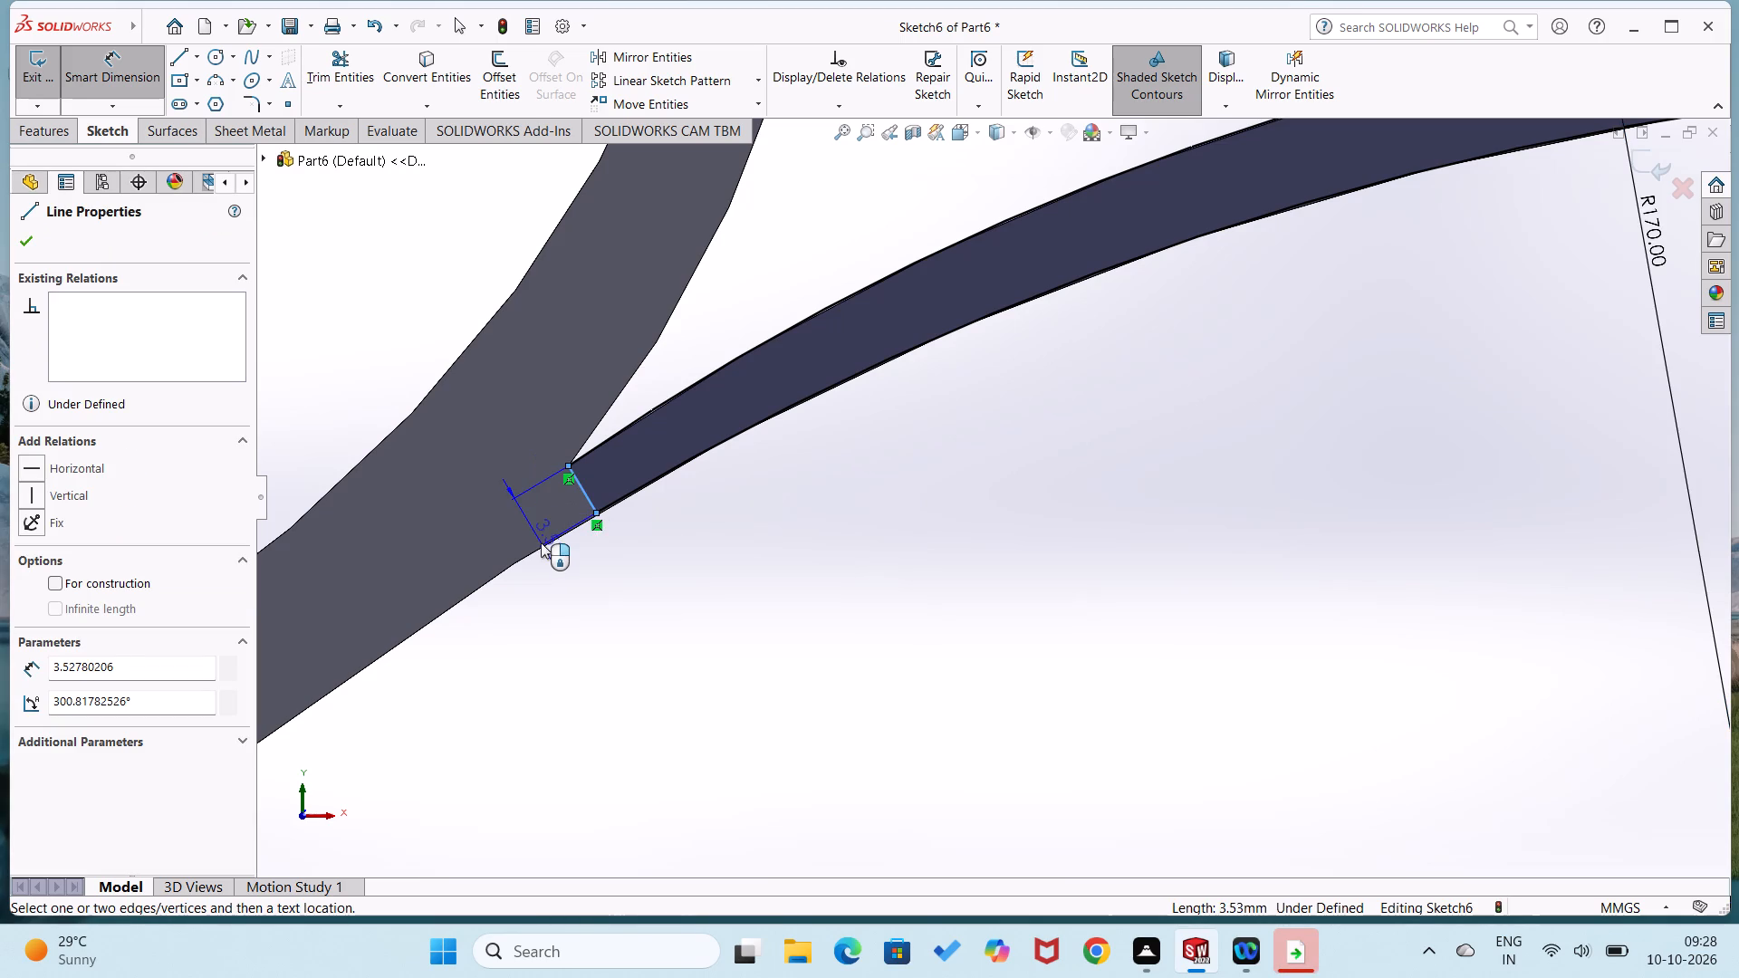
pyautogui.click(517, 550)
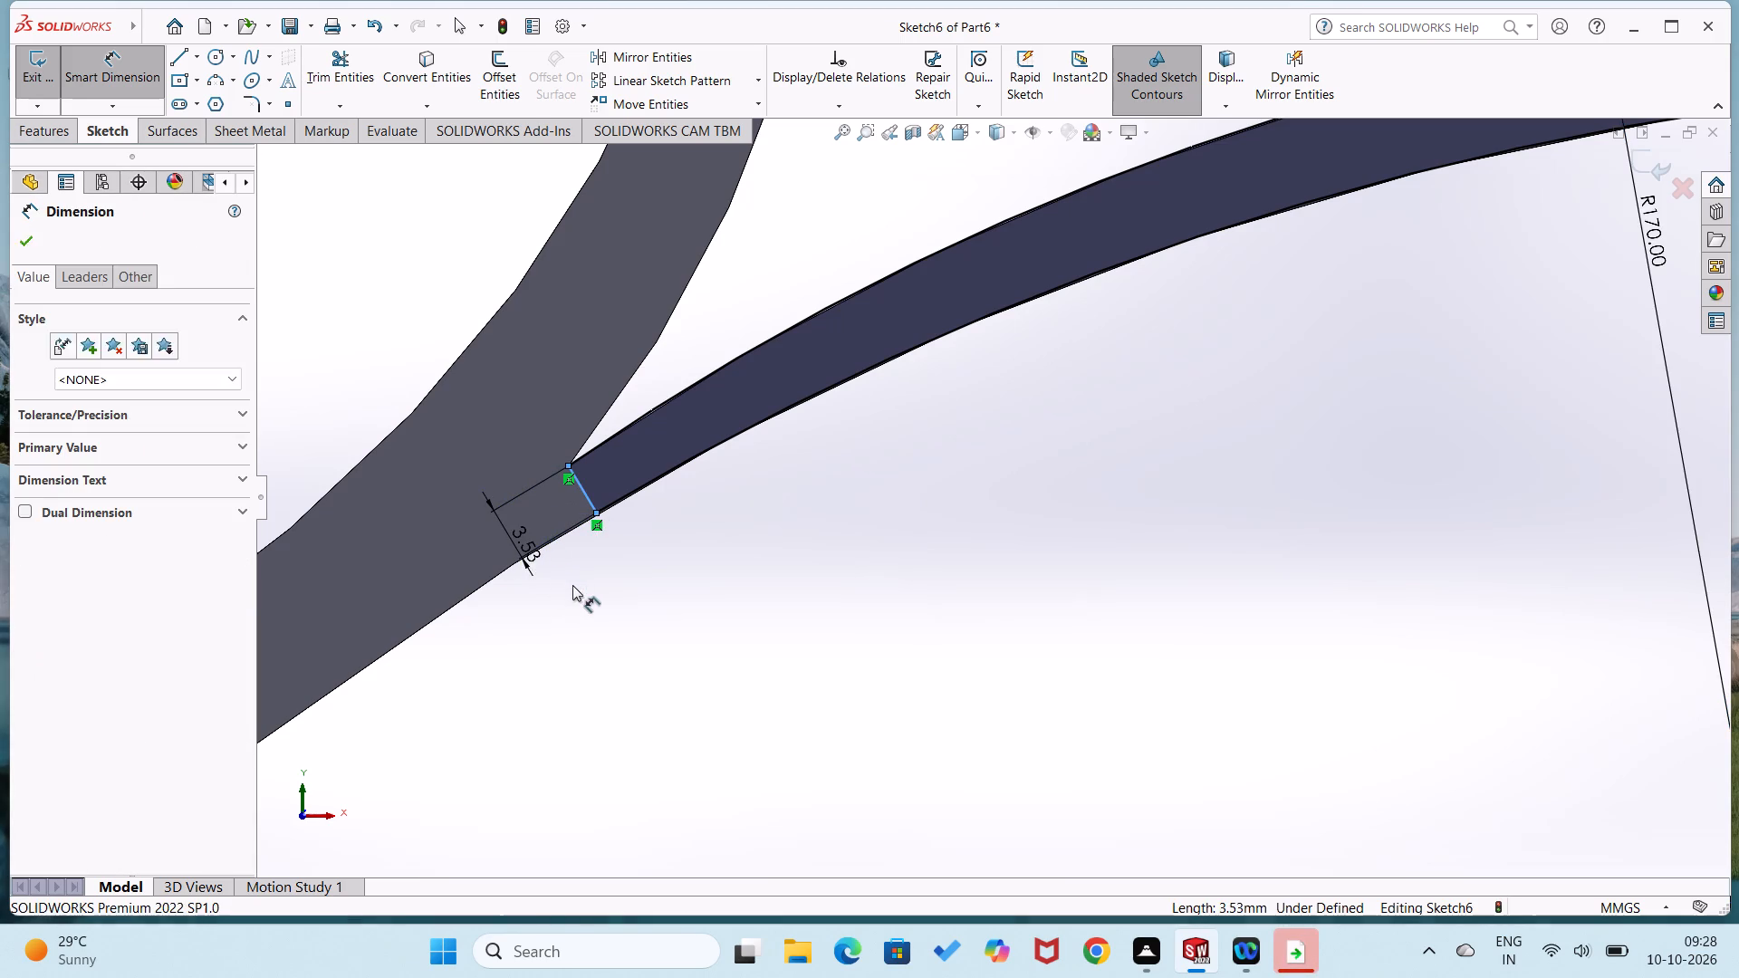
pyautogui.click(442, 523)
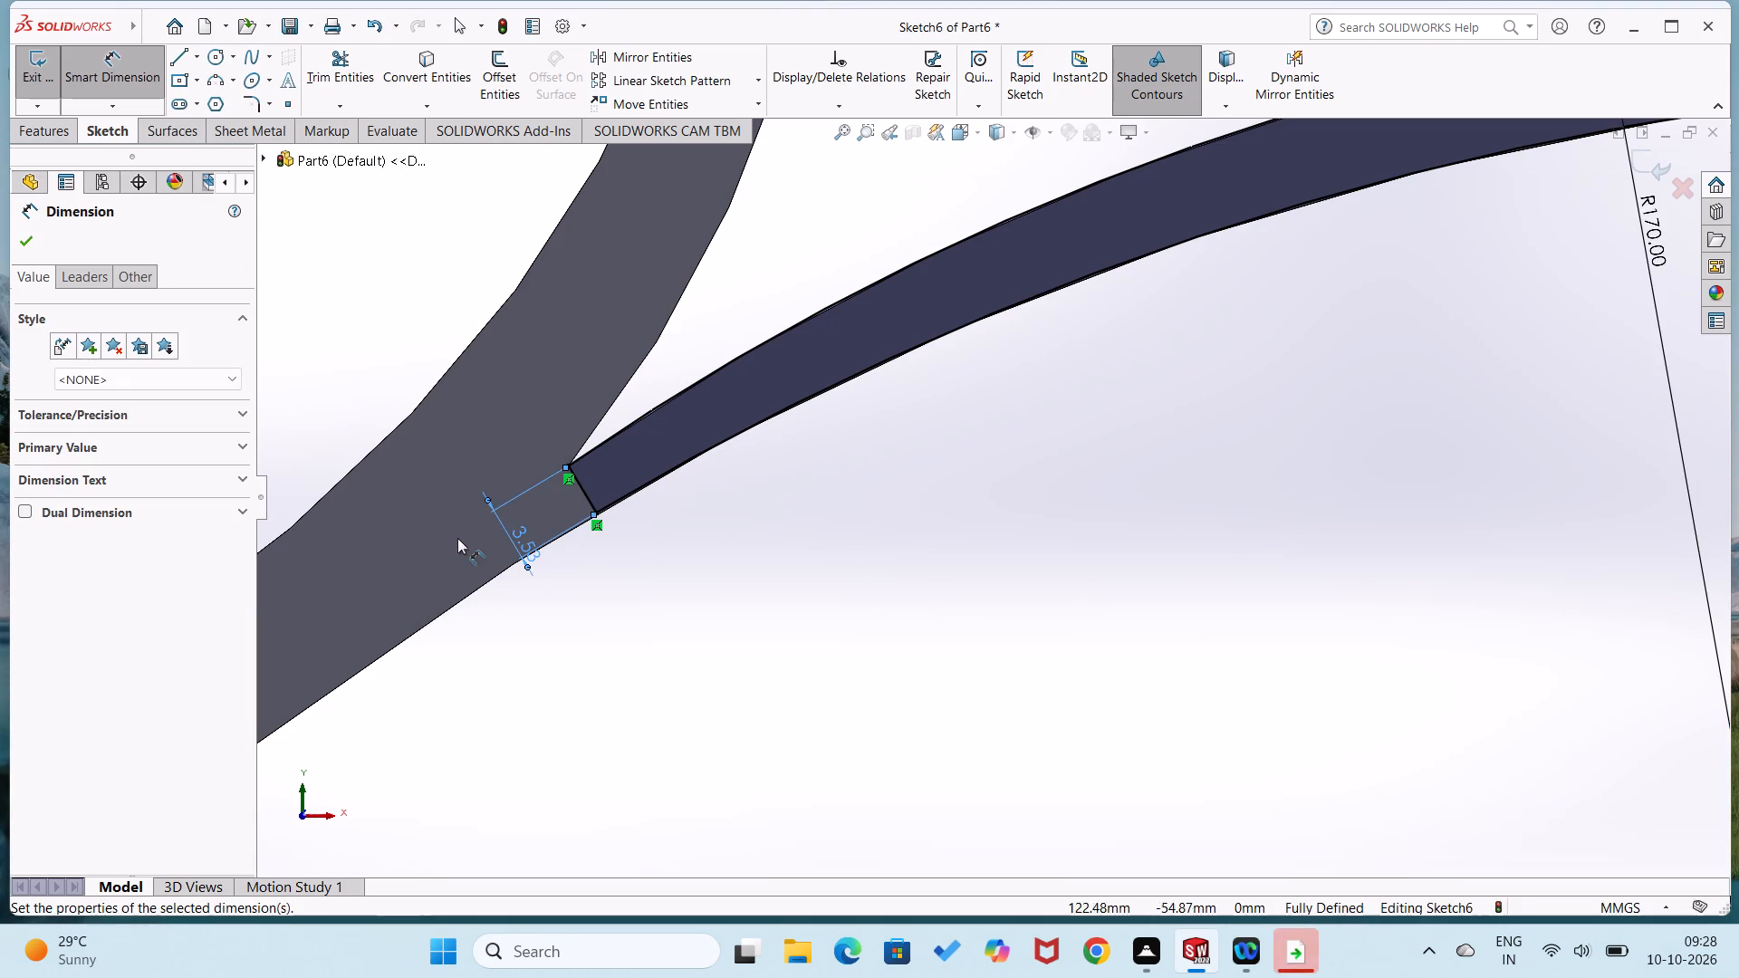
pyautogui.click(518, 543)
pyautogui.click(524, 543)
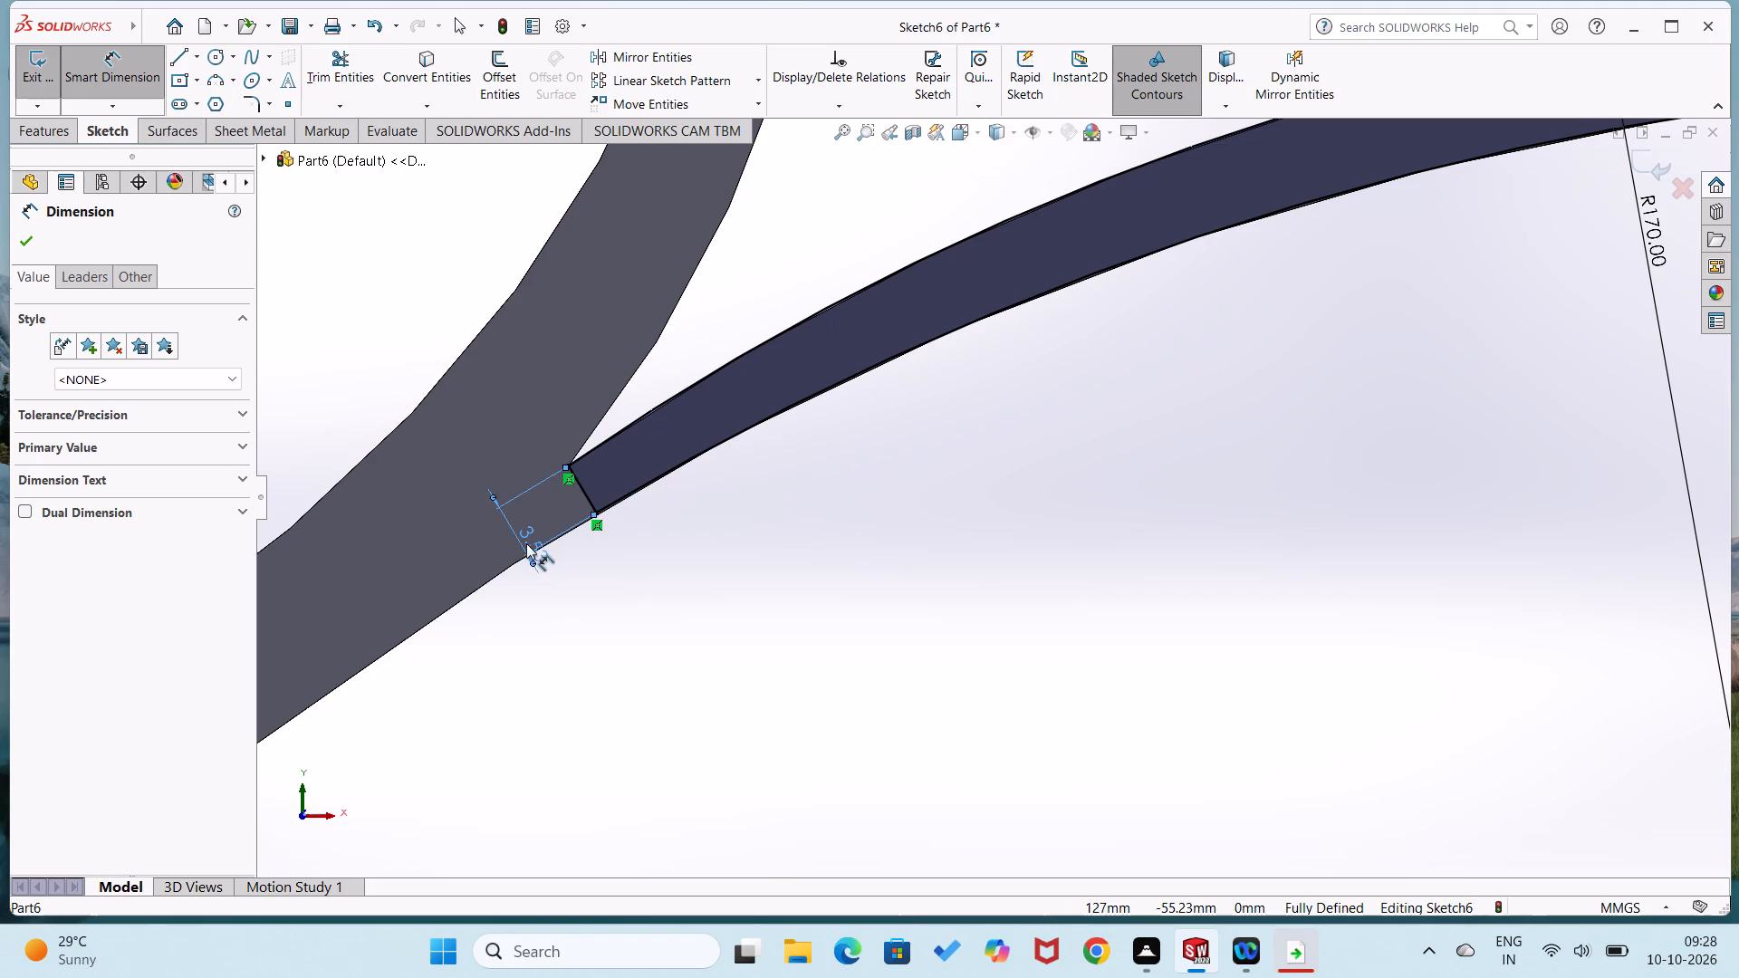
pyautogui.doubleClick(526, 543)
pyautogui.press('4')
pyautogui.press('Return')
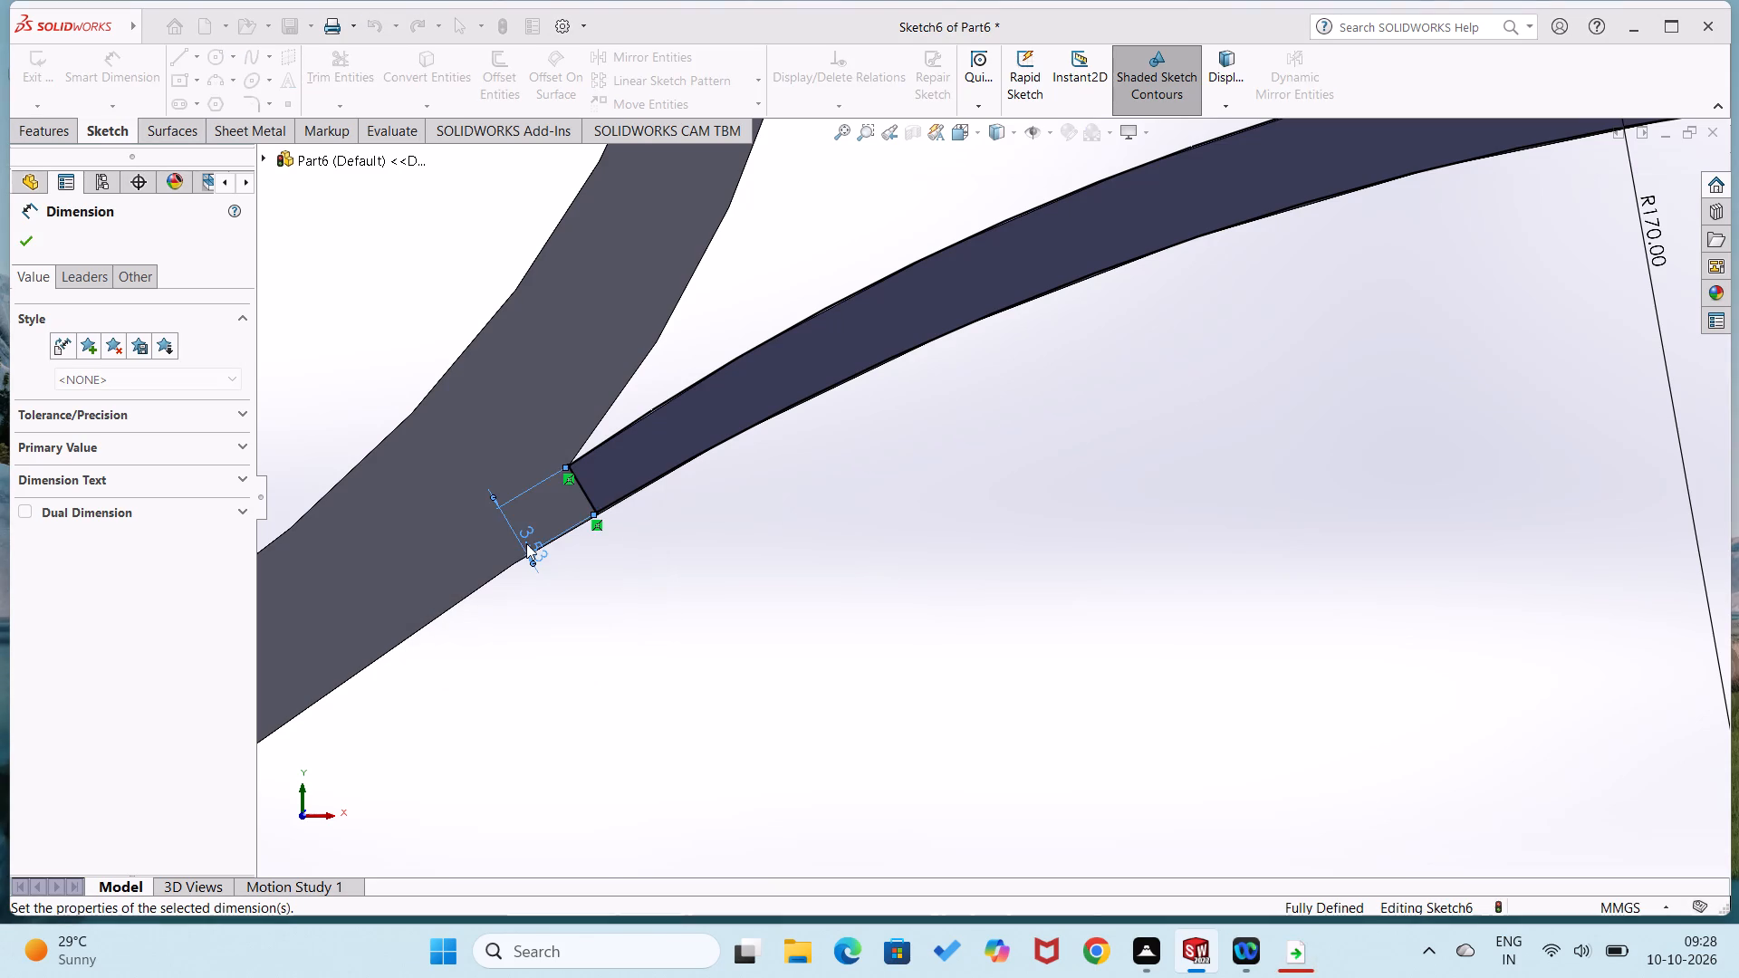
pyautogui.click(648, 655)
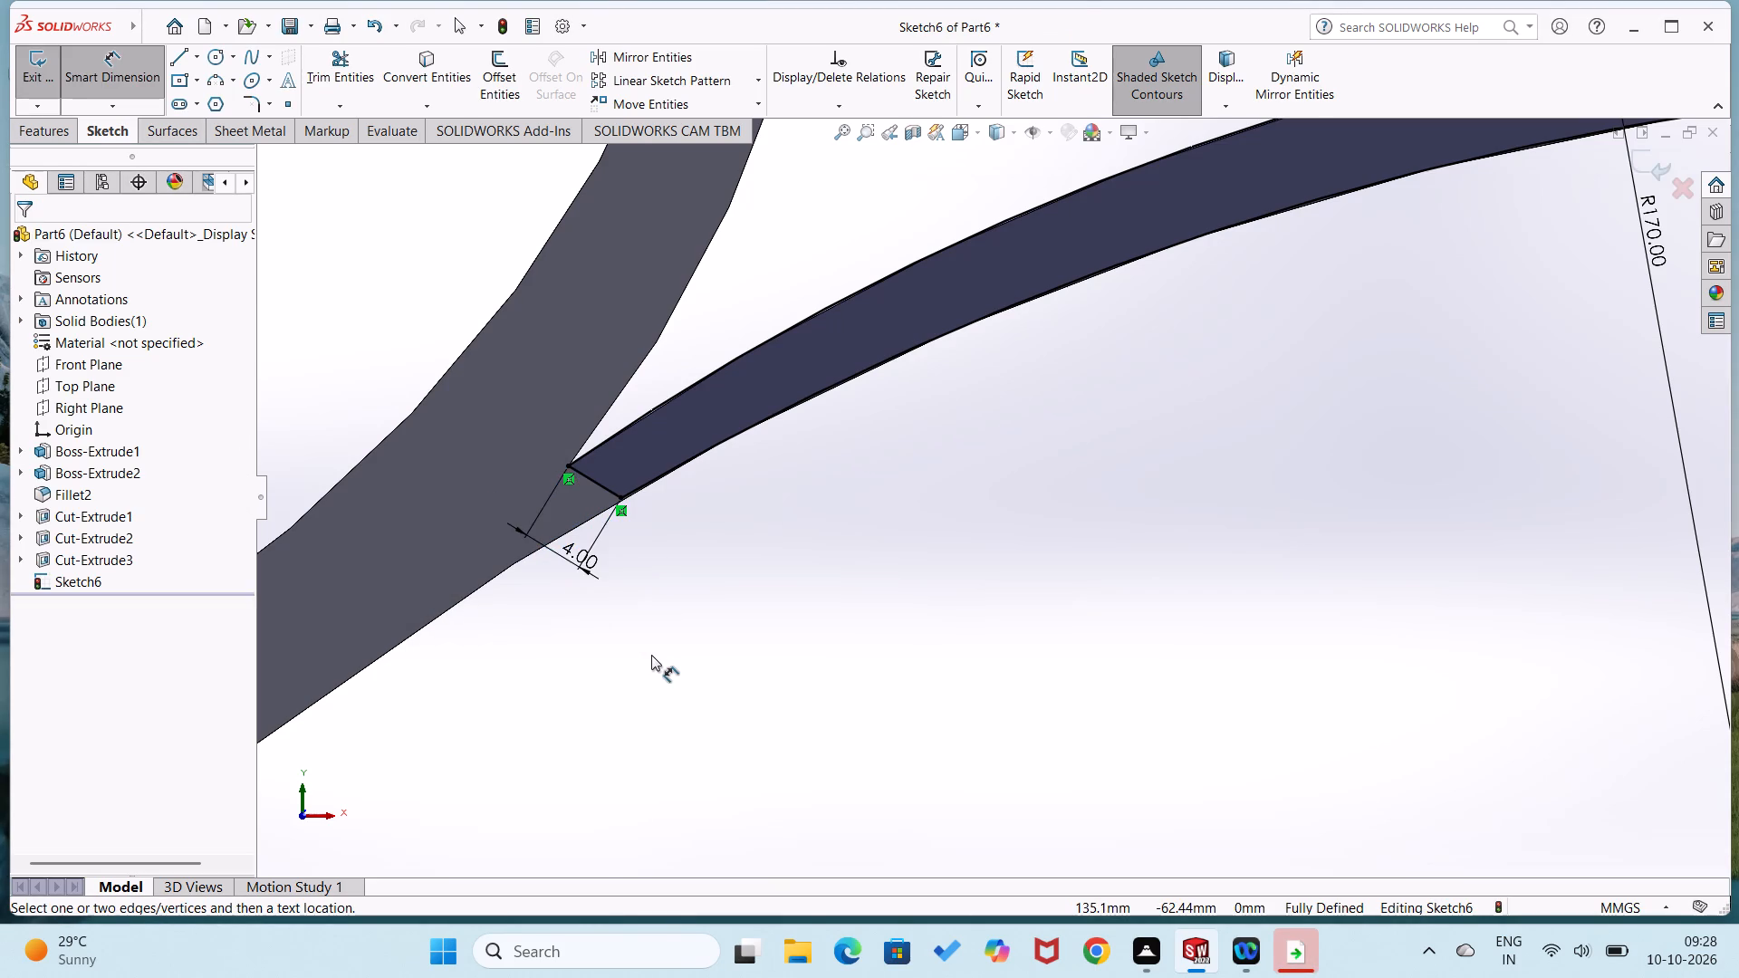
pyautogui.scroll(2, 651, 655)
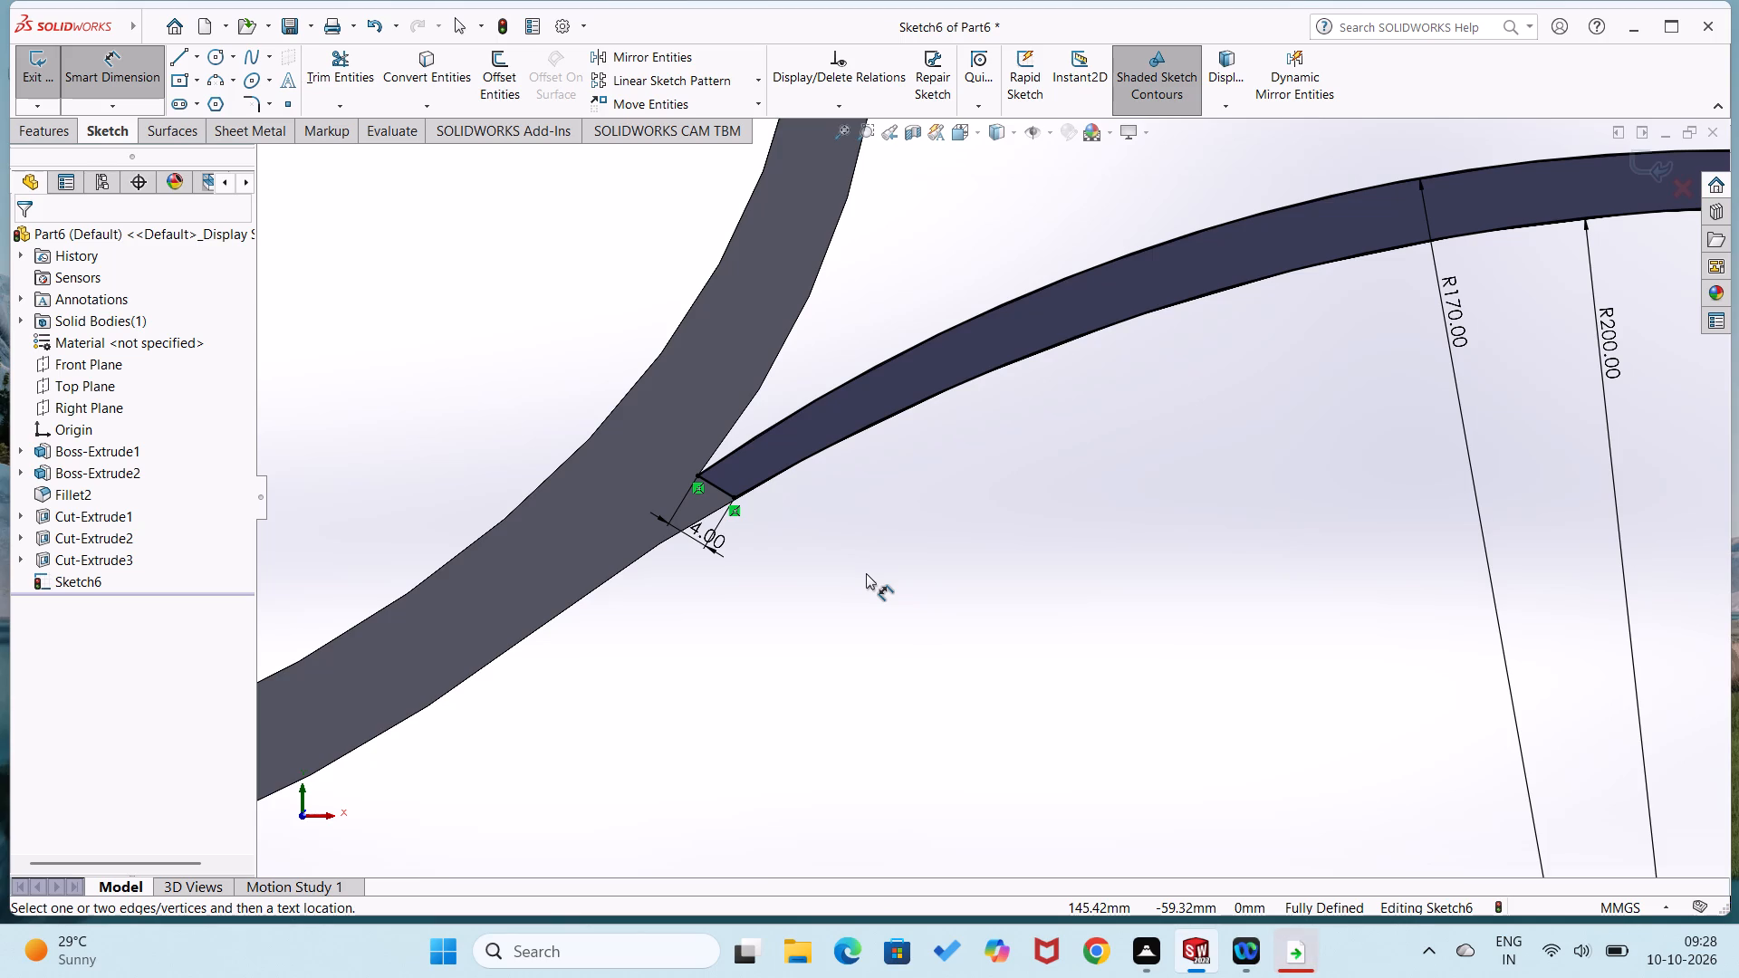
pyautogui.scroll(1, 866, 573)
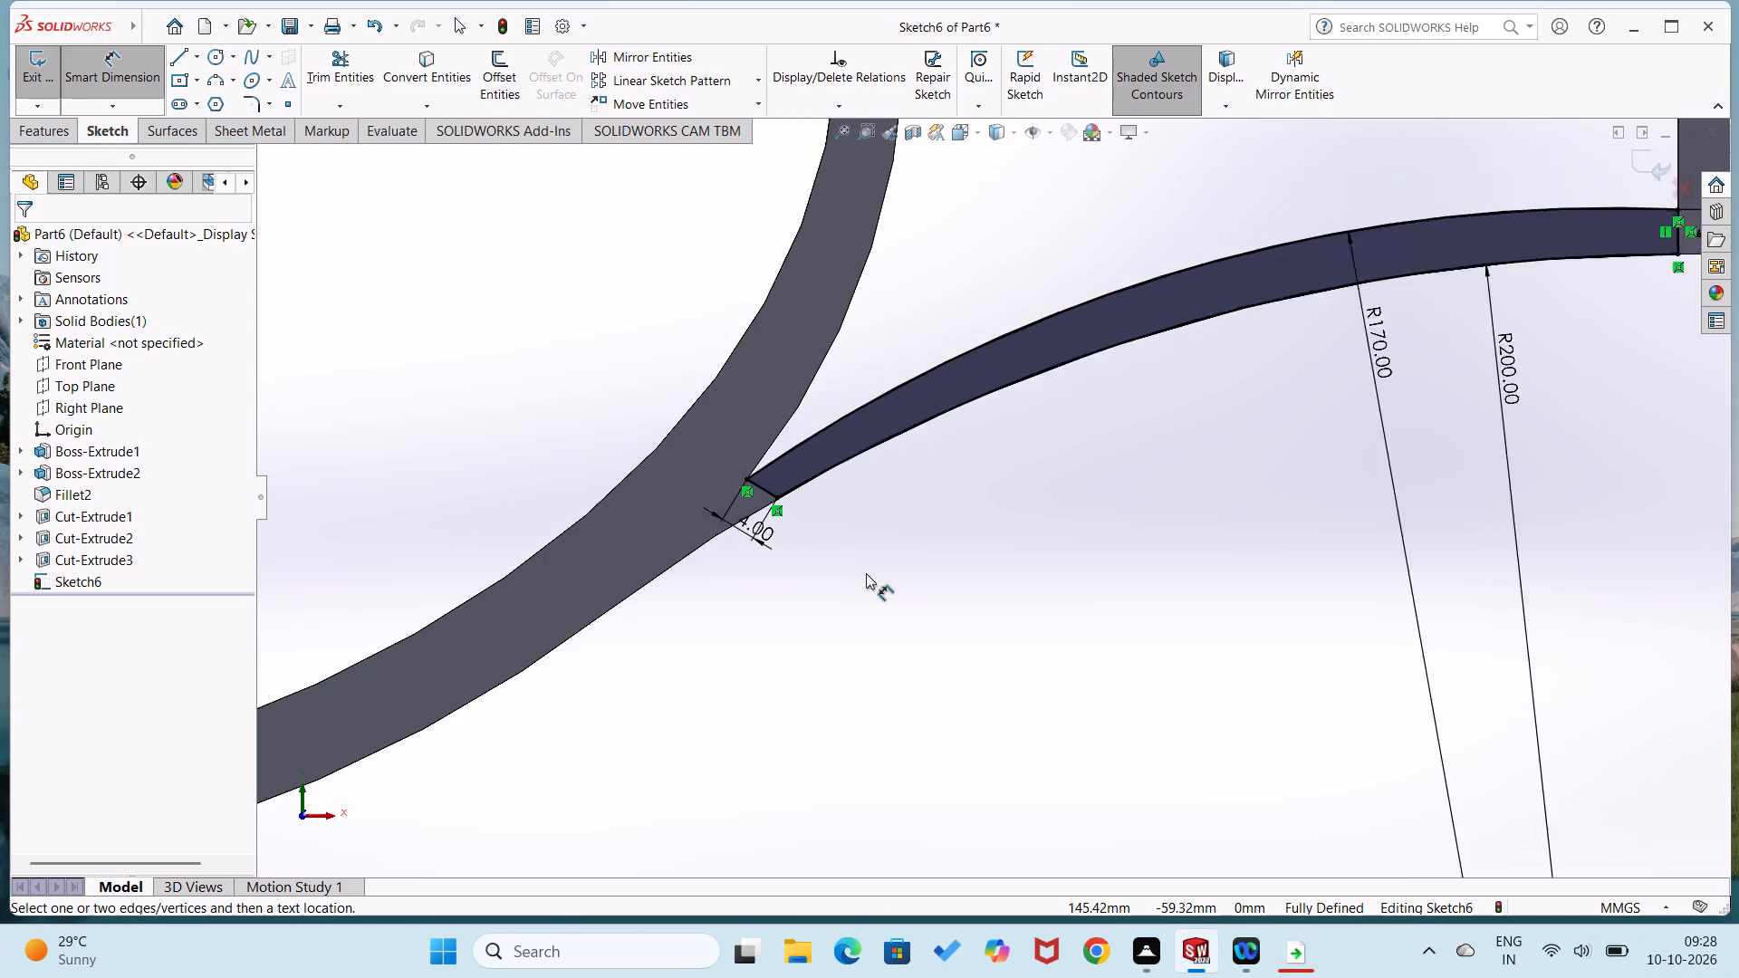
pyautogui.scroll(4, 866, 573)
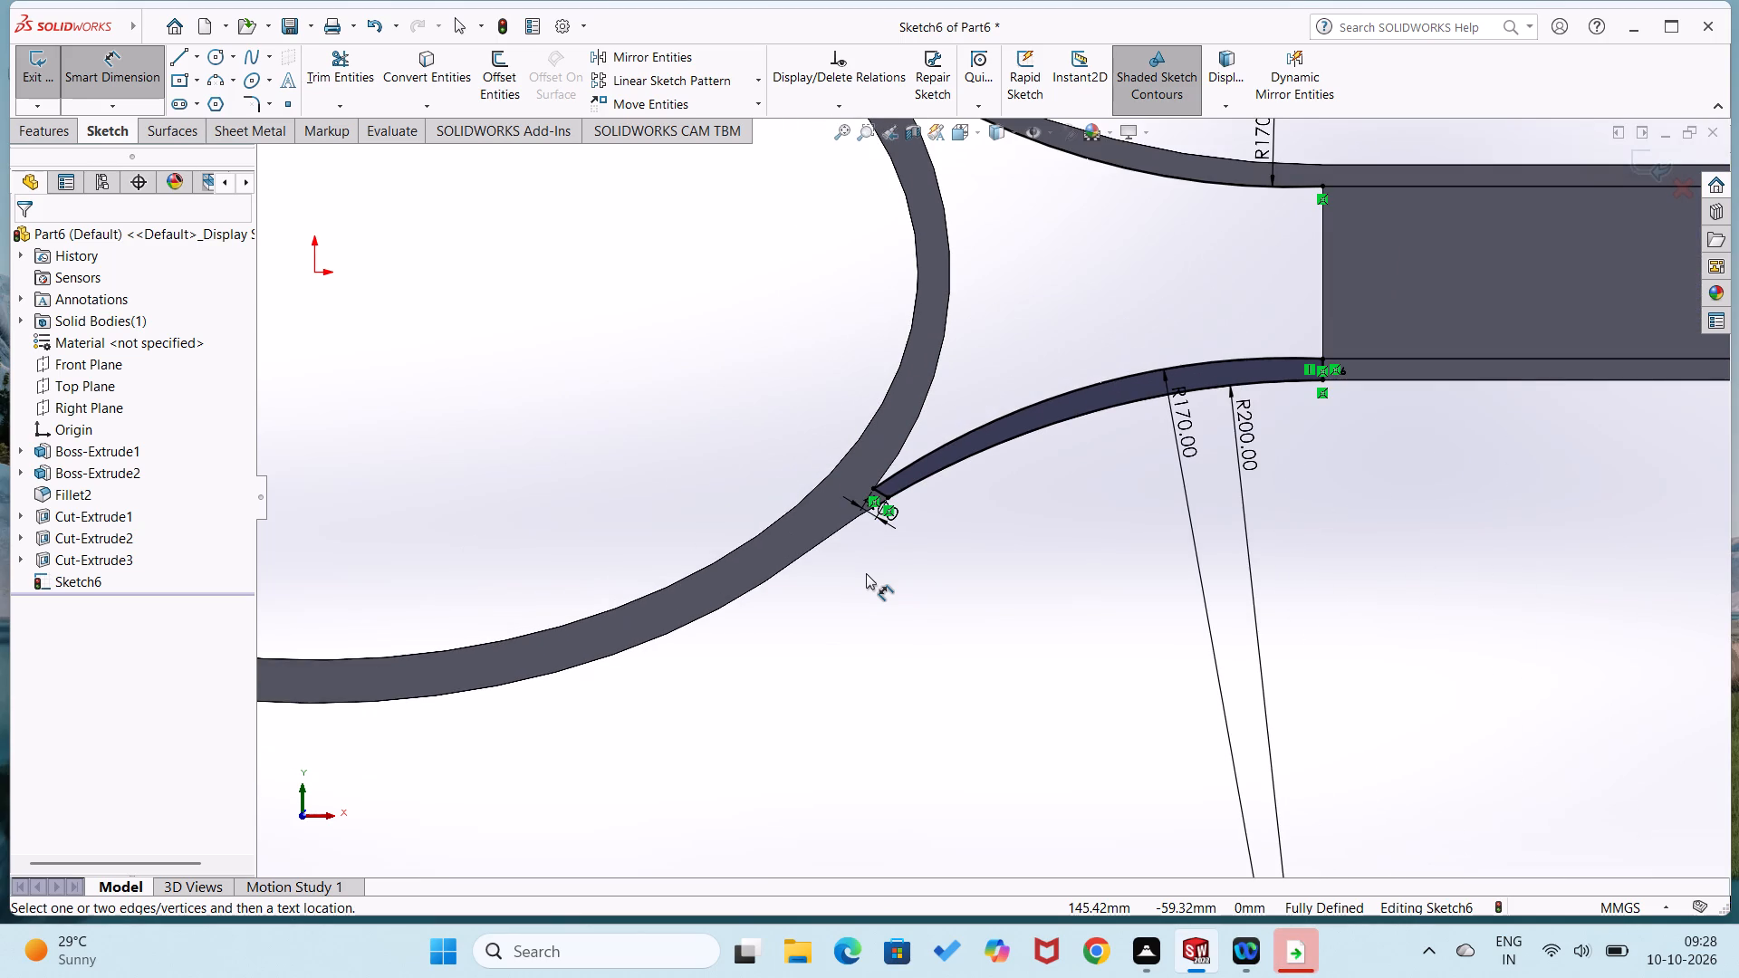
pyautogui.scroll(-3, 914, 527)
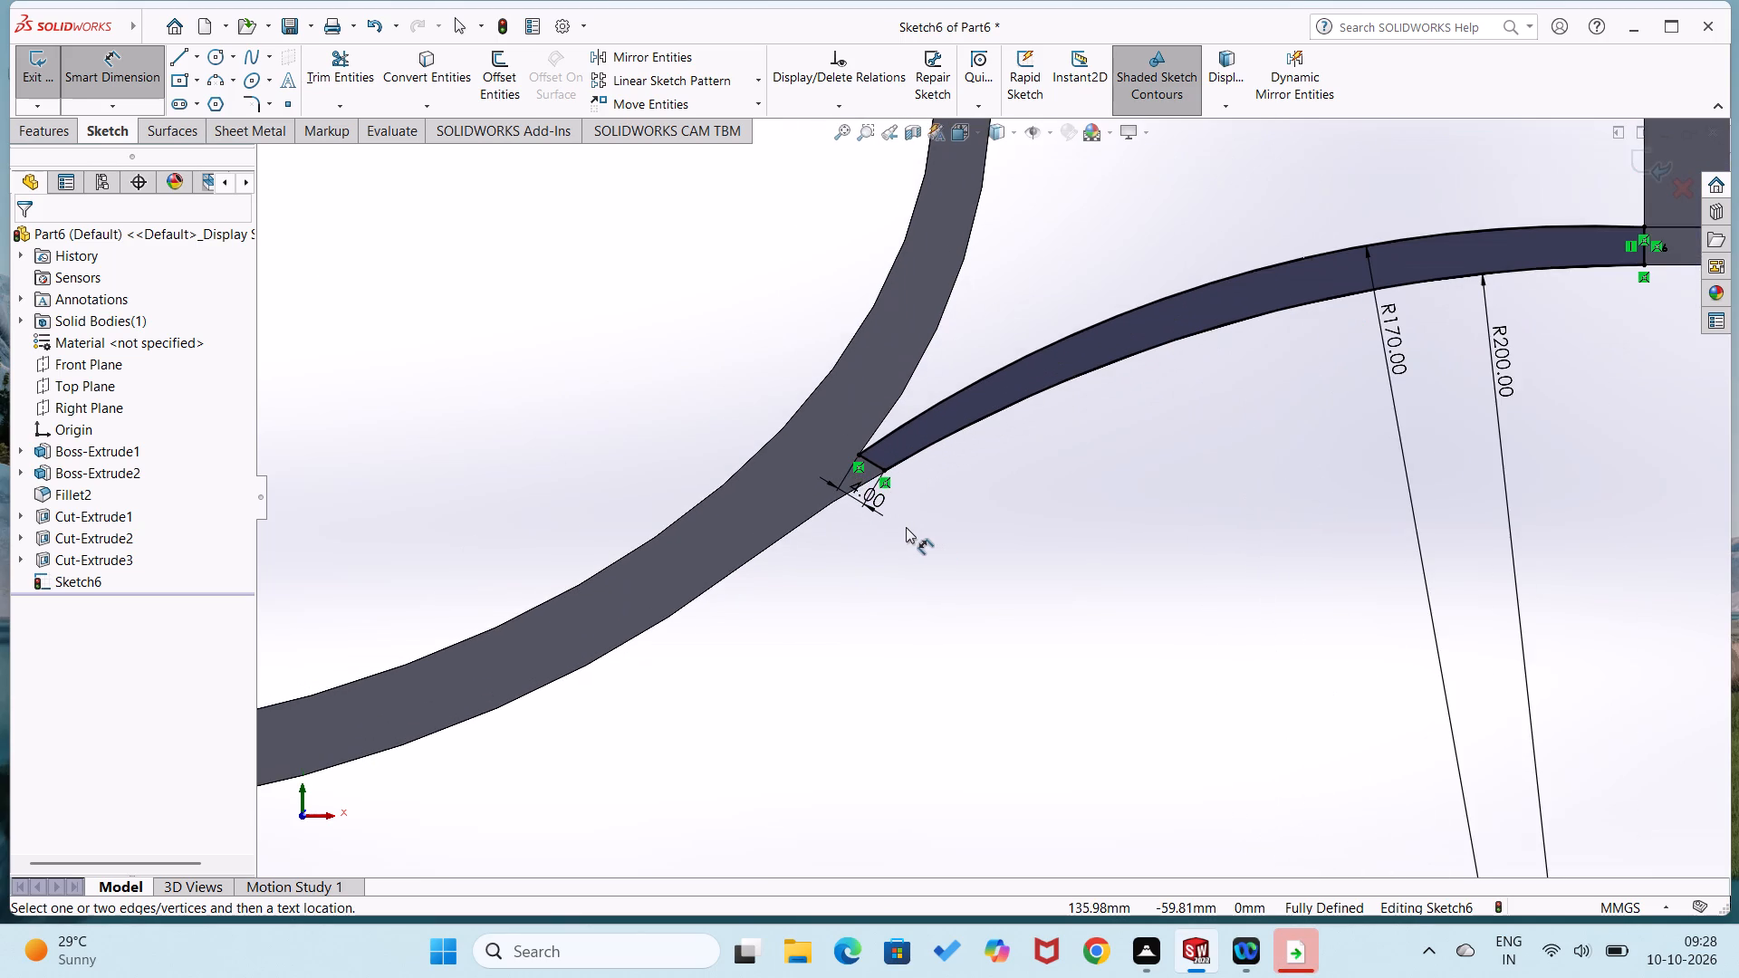
# Delete the short 4 mm line closing the lower neck wall at its head-side end.
pyautogui.scroll(-3, 905, 527)
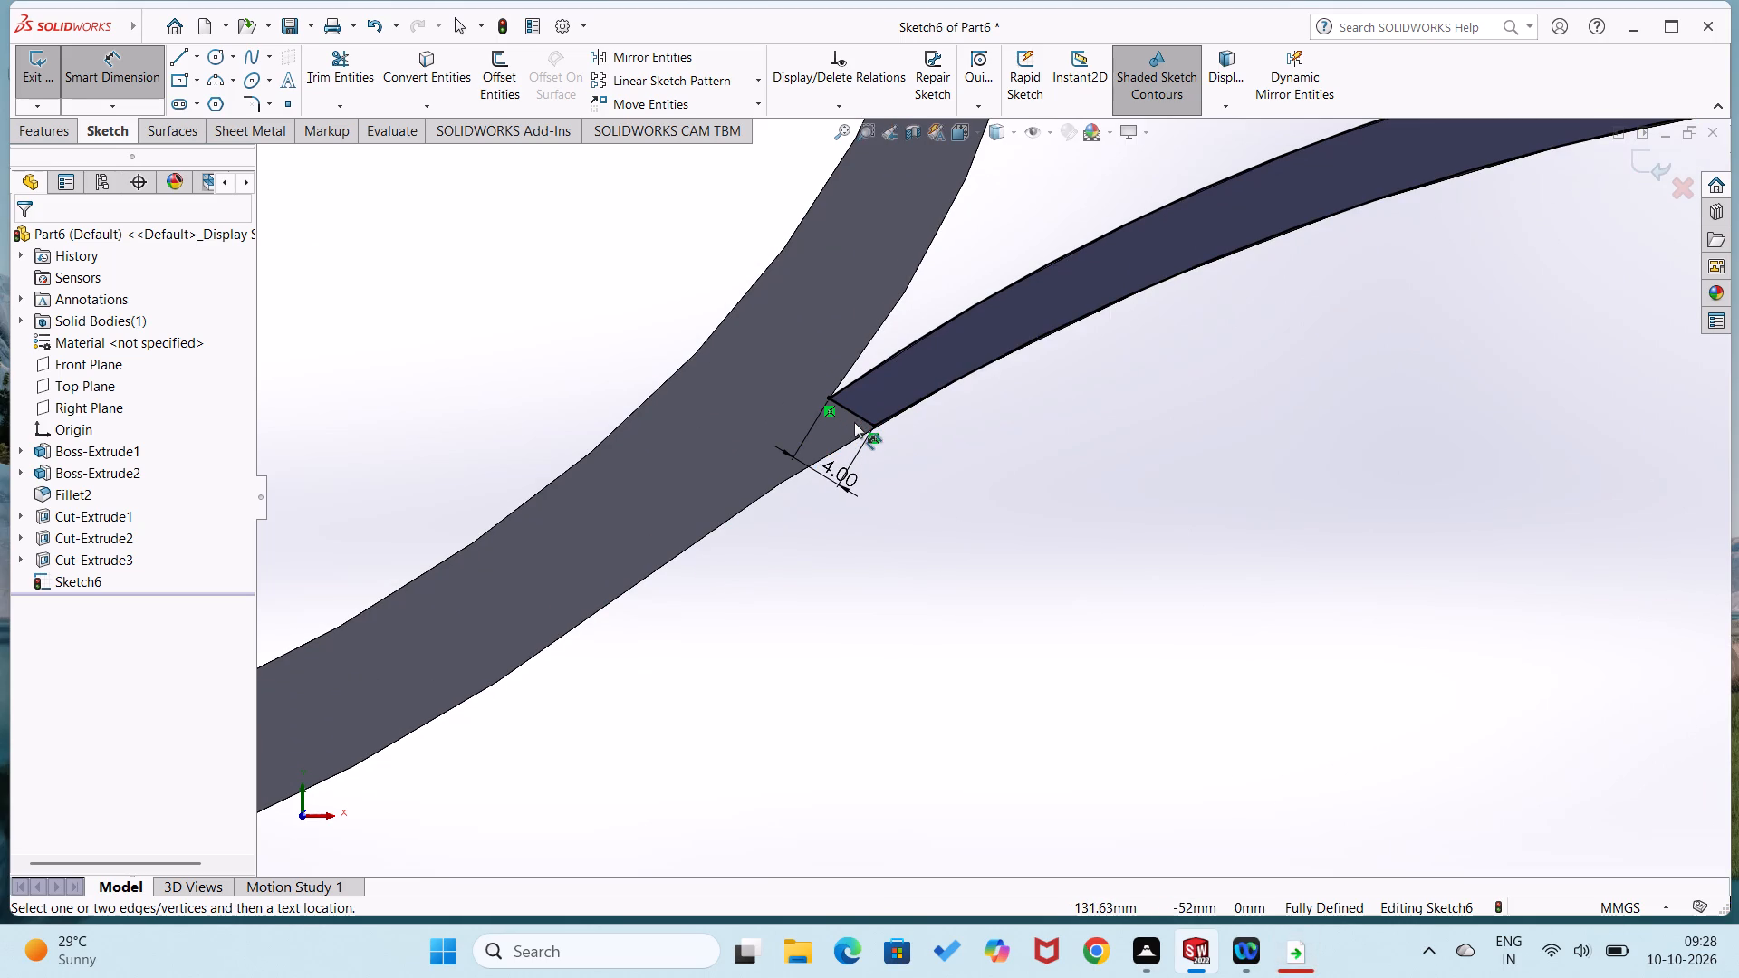
pyautogui.press('Escape')
pyautogui.press('Escape')
pyautogui.moveTo(826, 396); pyautogui.dragTo(757, 353)
pyautogui.hotkey('ctrl', 'z')
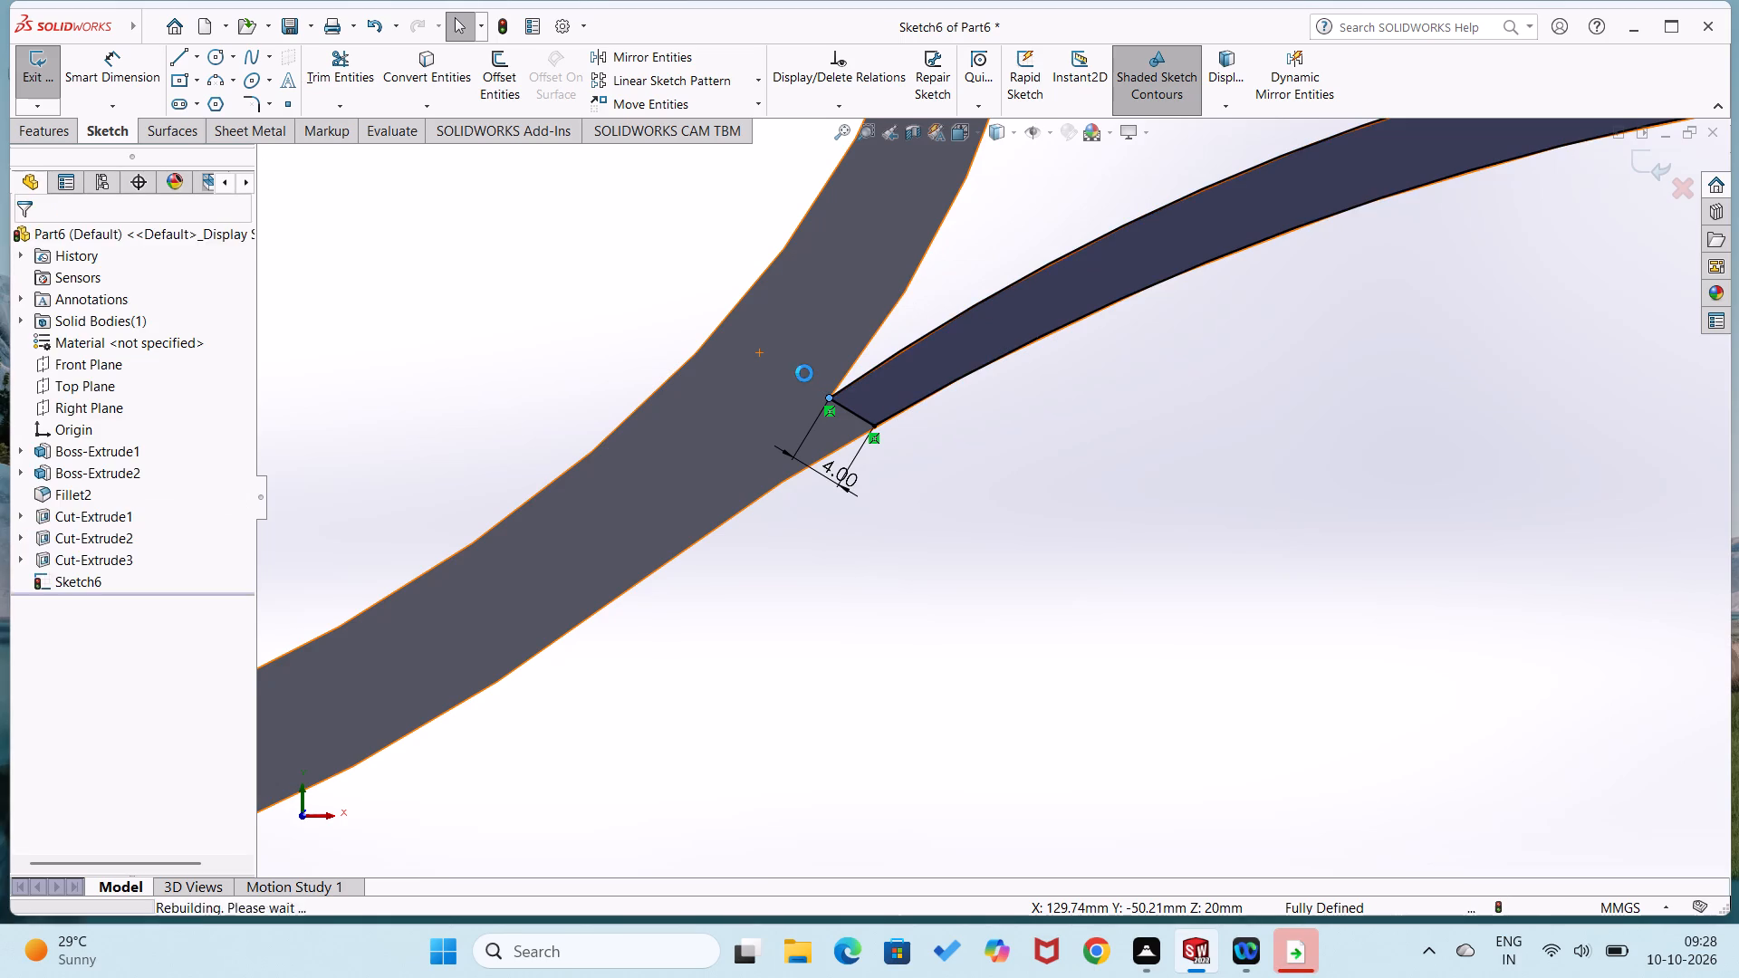
pyautogui.click(859, 417)
pyautogui.press('Delete')
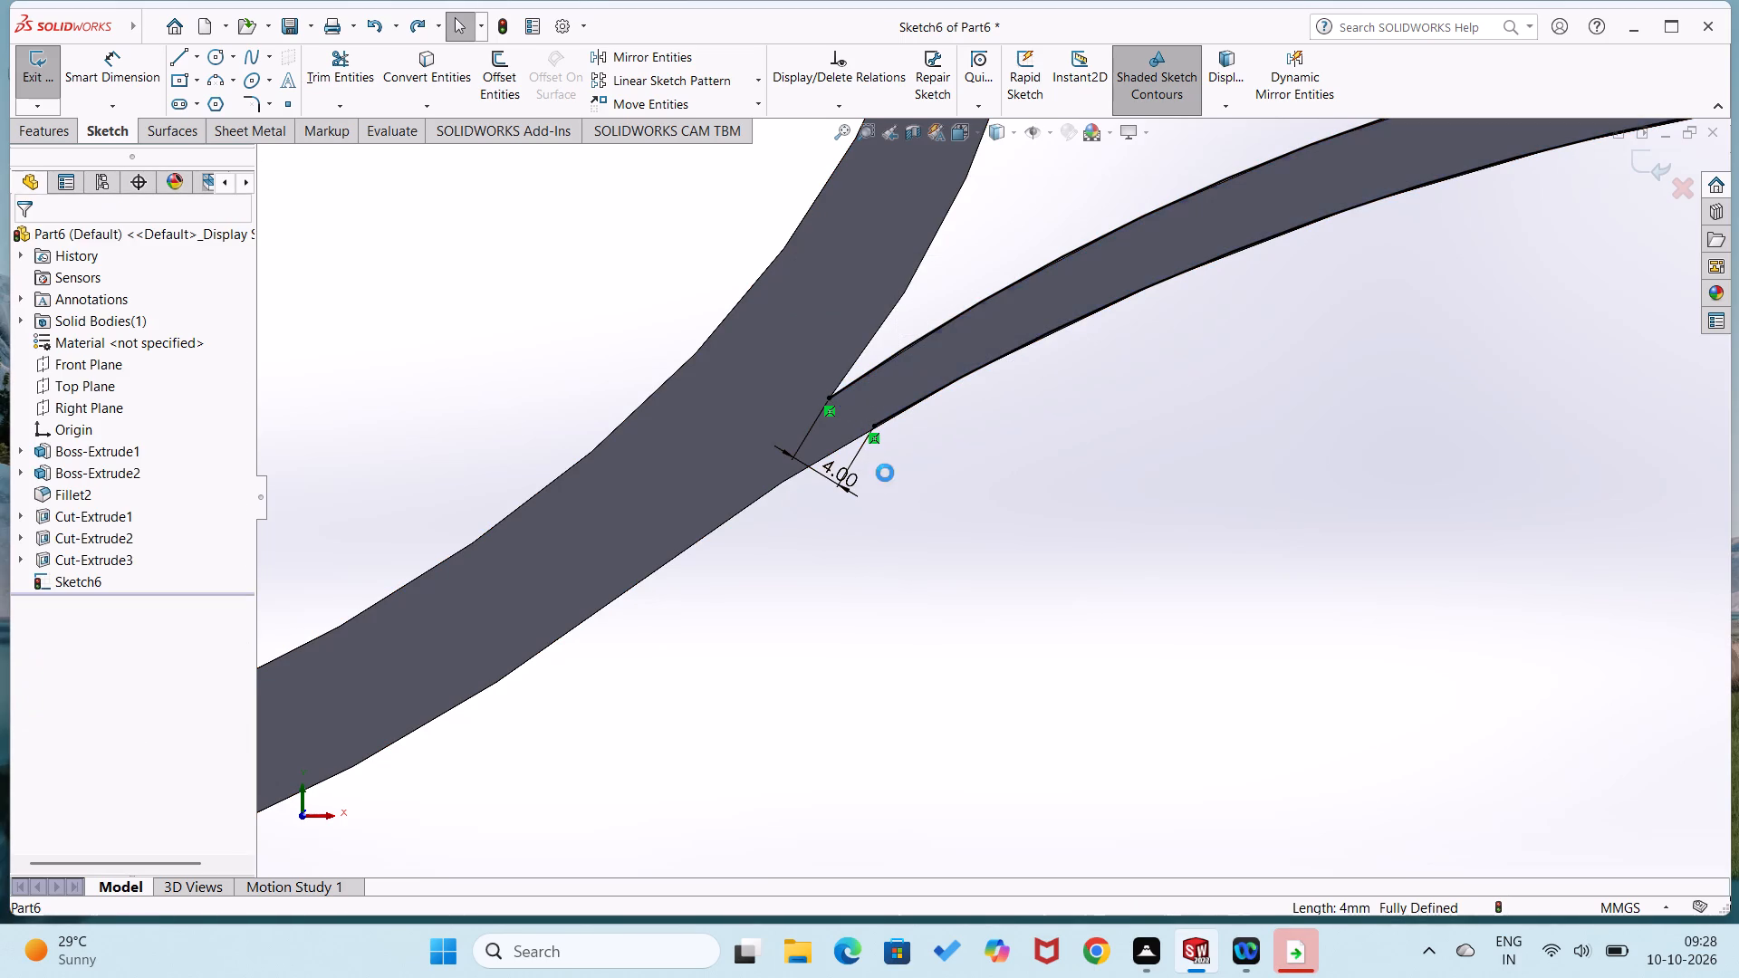
# Draw a slanted line about 15.7 mm long from the lower wall's outer arc end across the head ring to its inner edge.
pyautogui.moveTo(1004, 494); pyautogui.dragTo(878, 515, button='right')
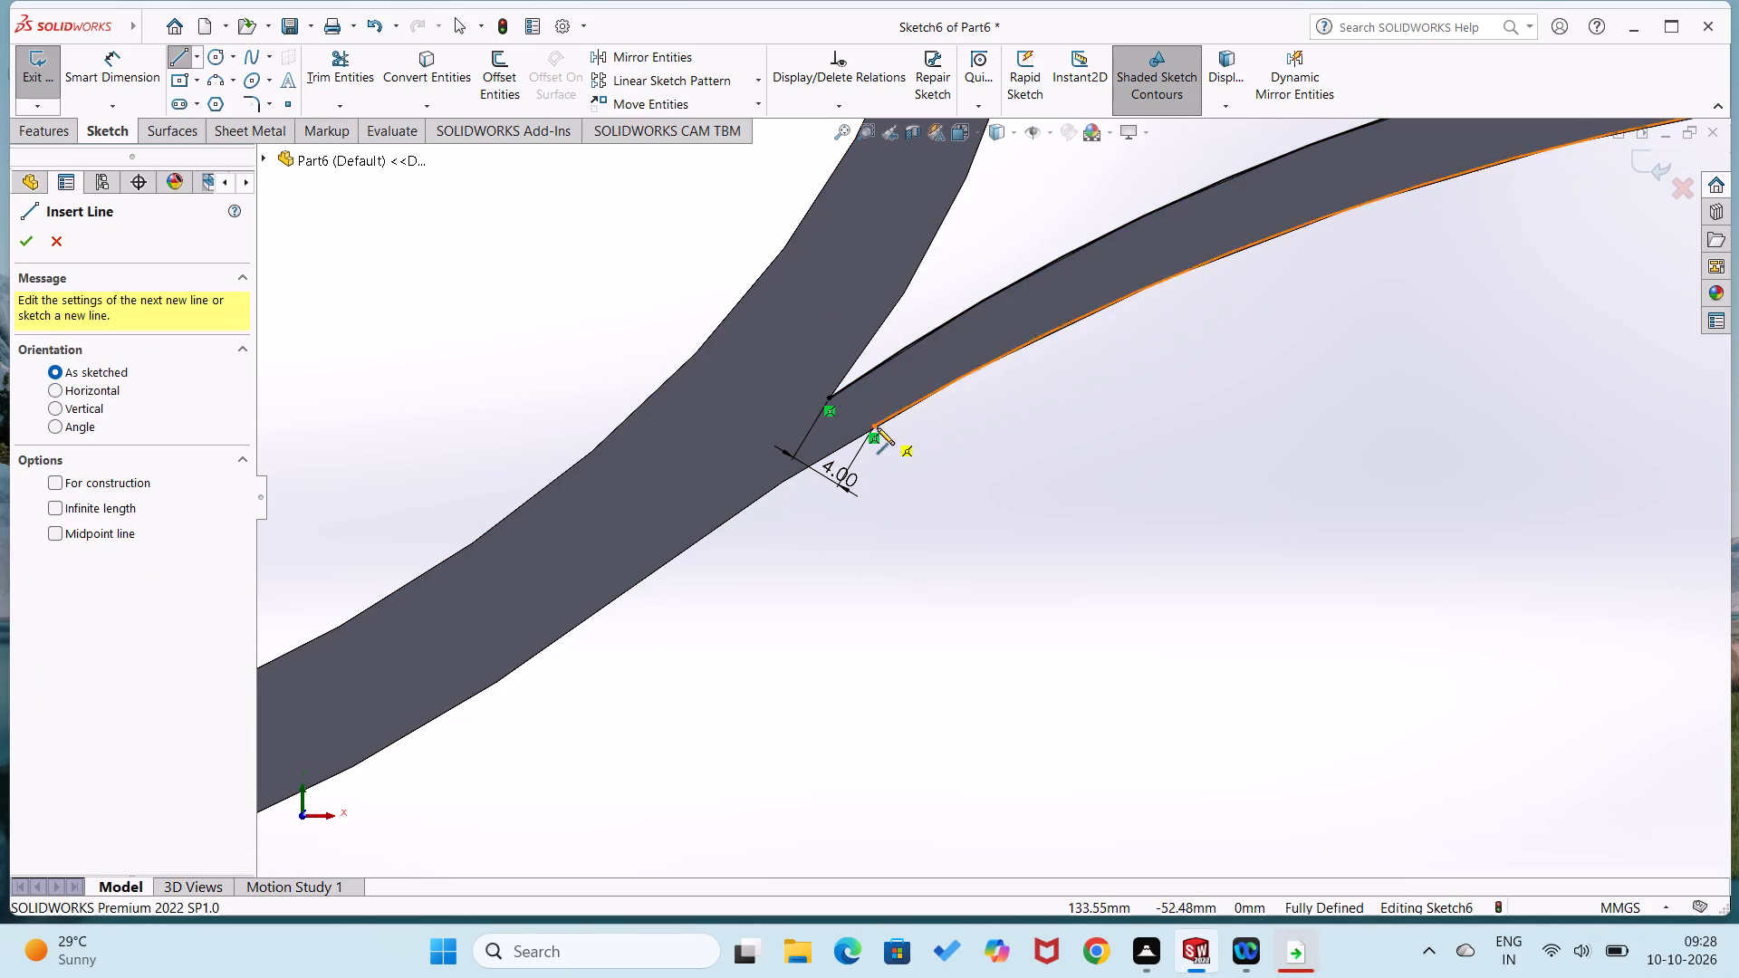
pyautogui.click(874, 426)
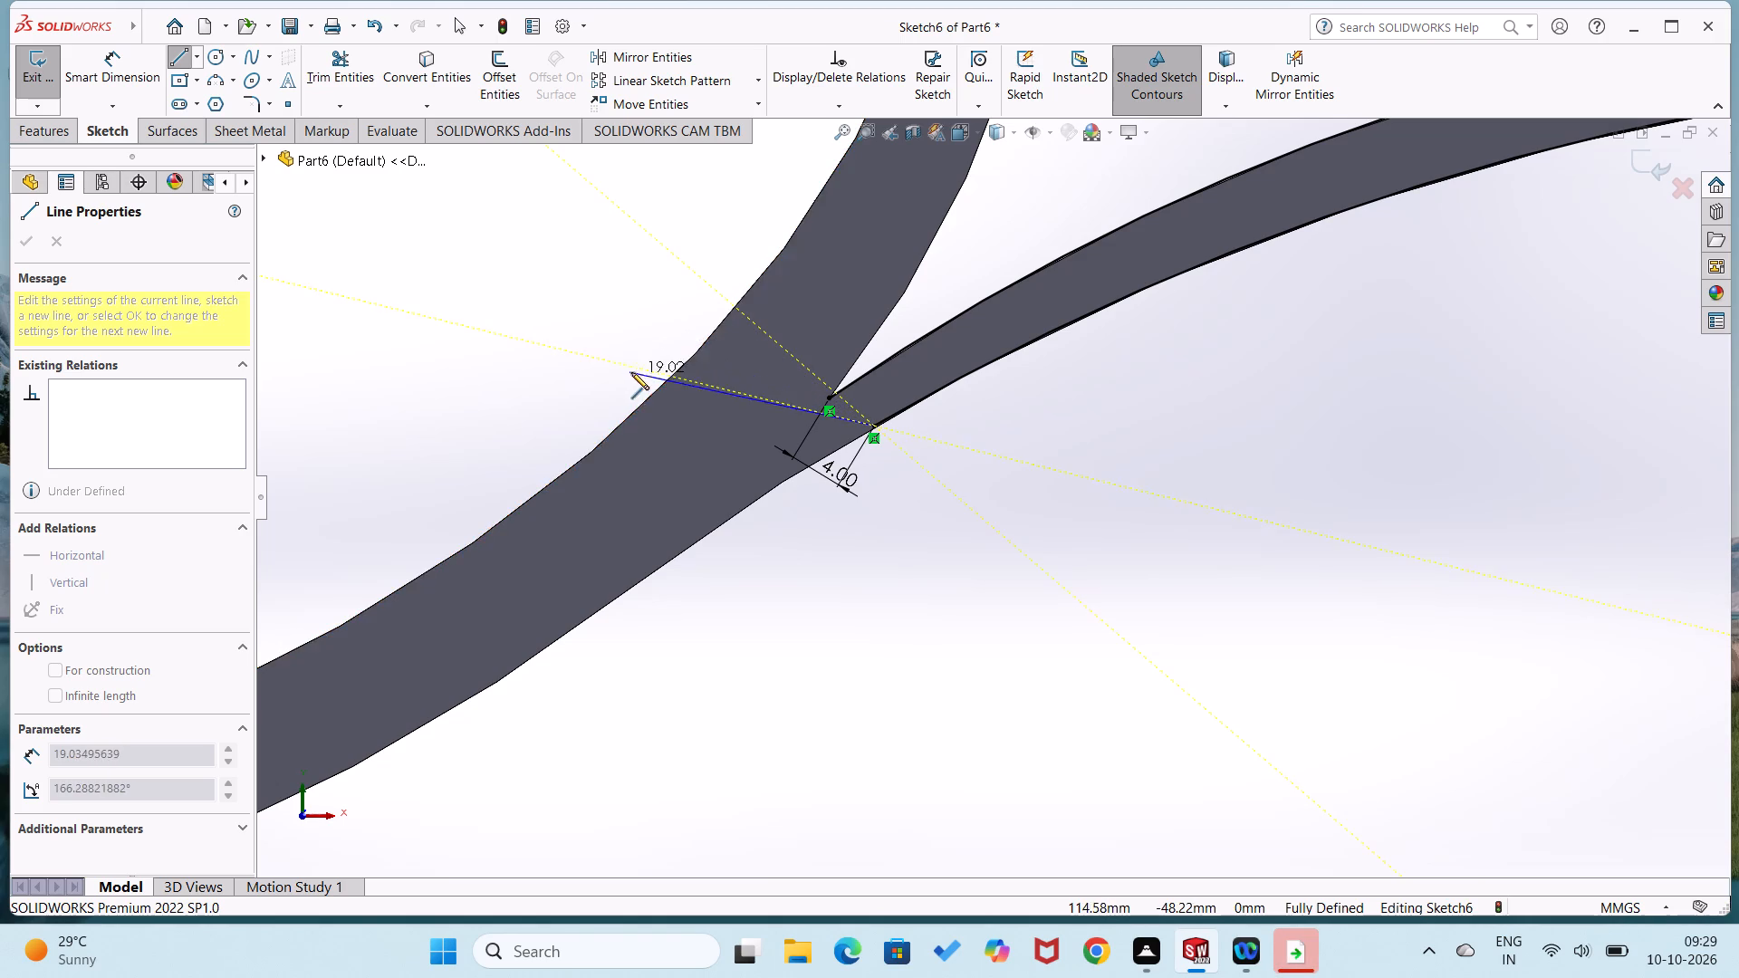
pyautogui.click(672, 375)
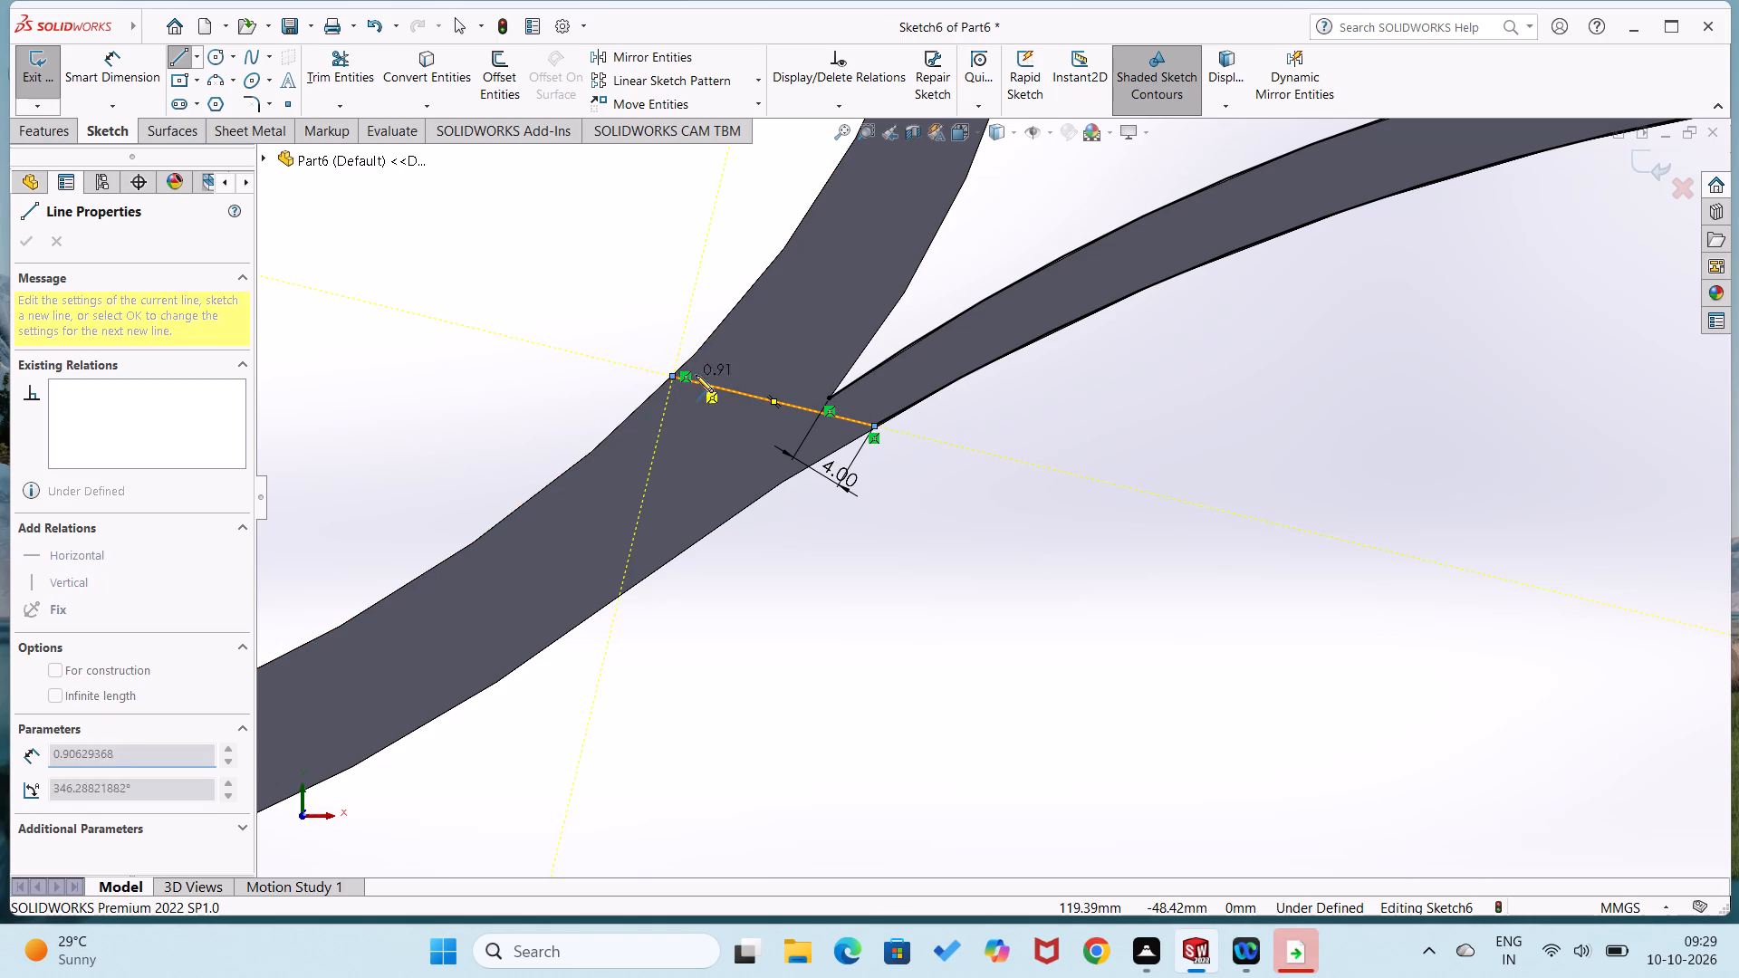
pyautogui.click(562, 408)
pyautogui.moveTo(653, 349); pyautogui.dragTo(687, 206, button='right')
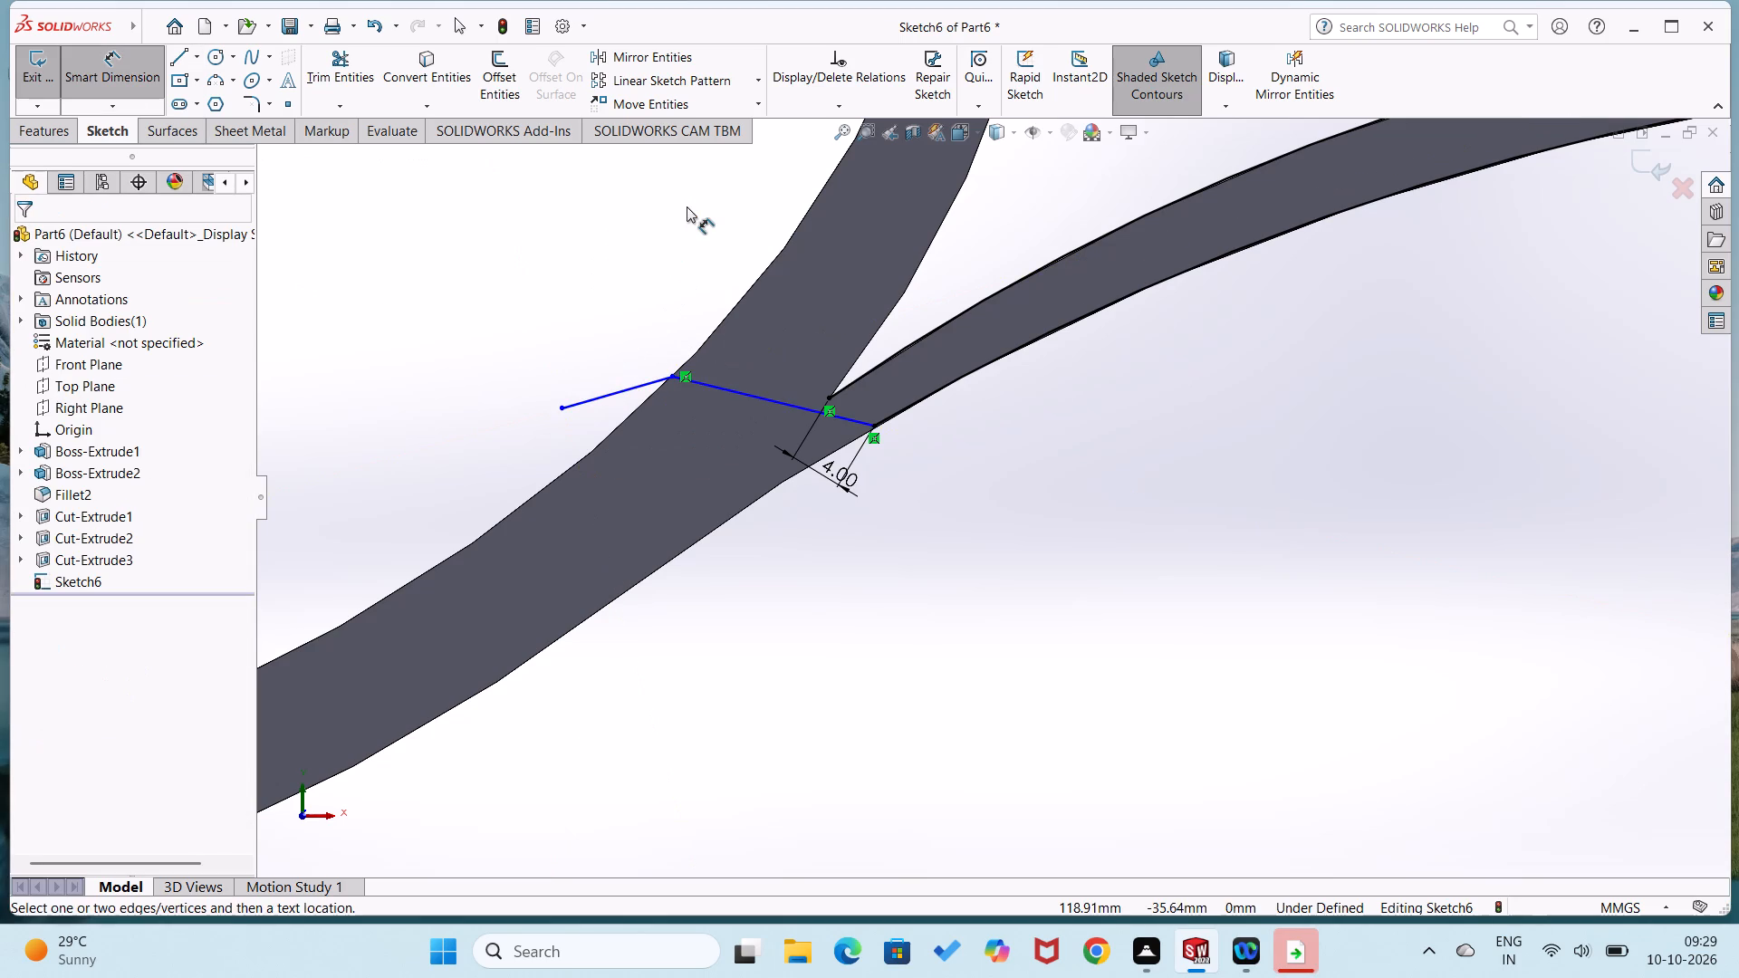
pyautogui.hotkey('ctrl', 'z')
# Dimension the slanted line's horizontal extent and set it to 15 mm.
pyautogui.click(771, 397)
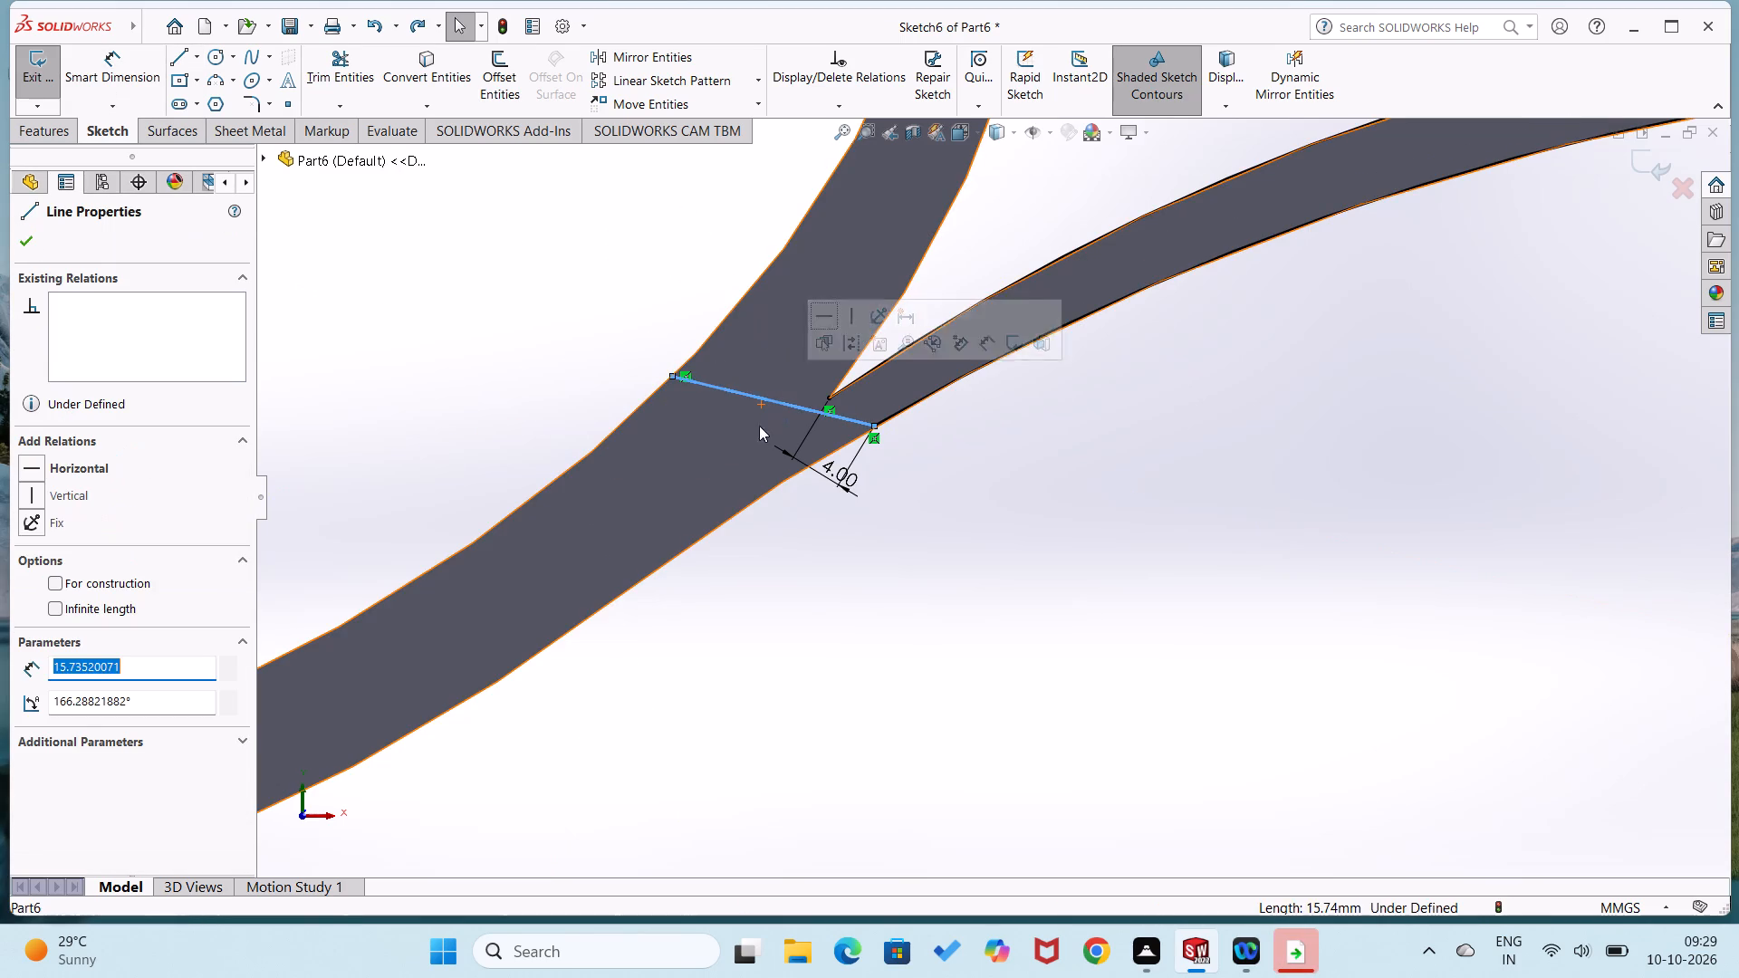
pyautogui.moveTo(908, 634); pyautogui.dragTo(952, 439, button='right')
pyautogui.click(795, 407)
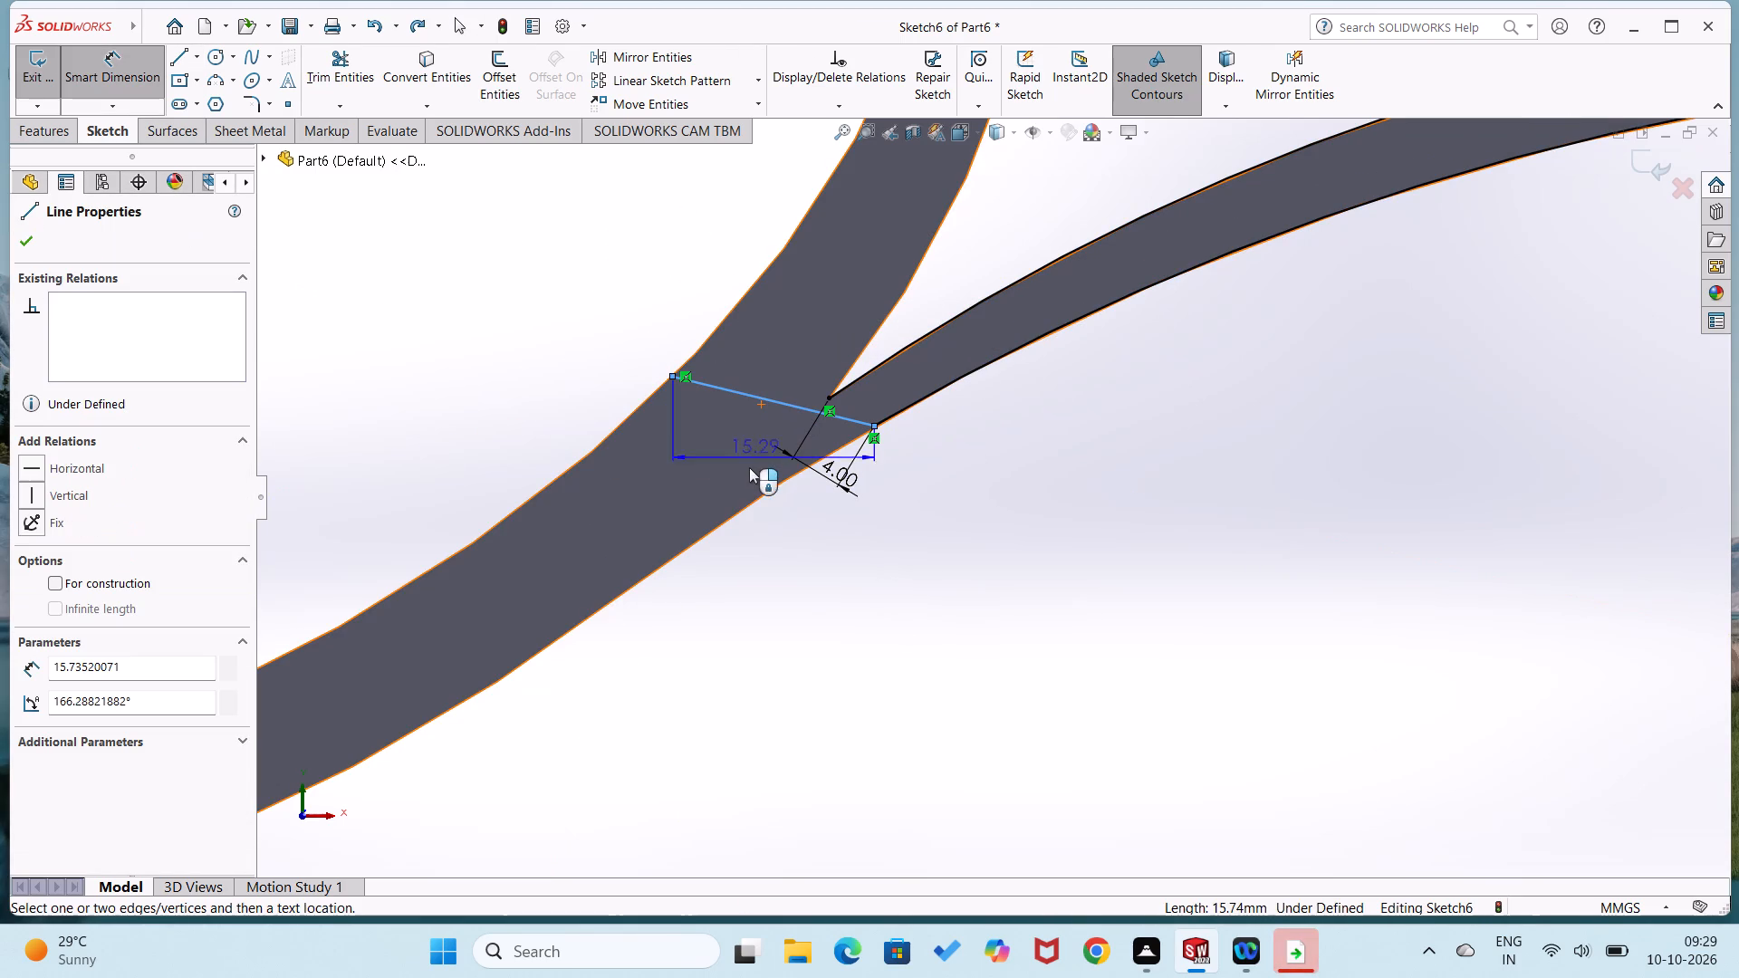
pyautogui.click(777, 570)
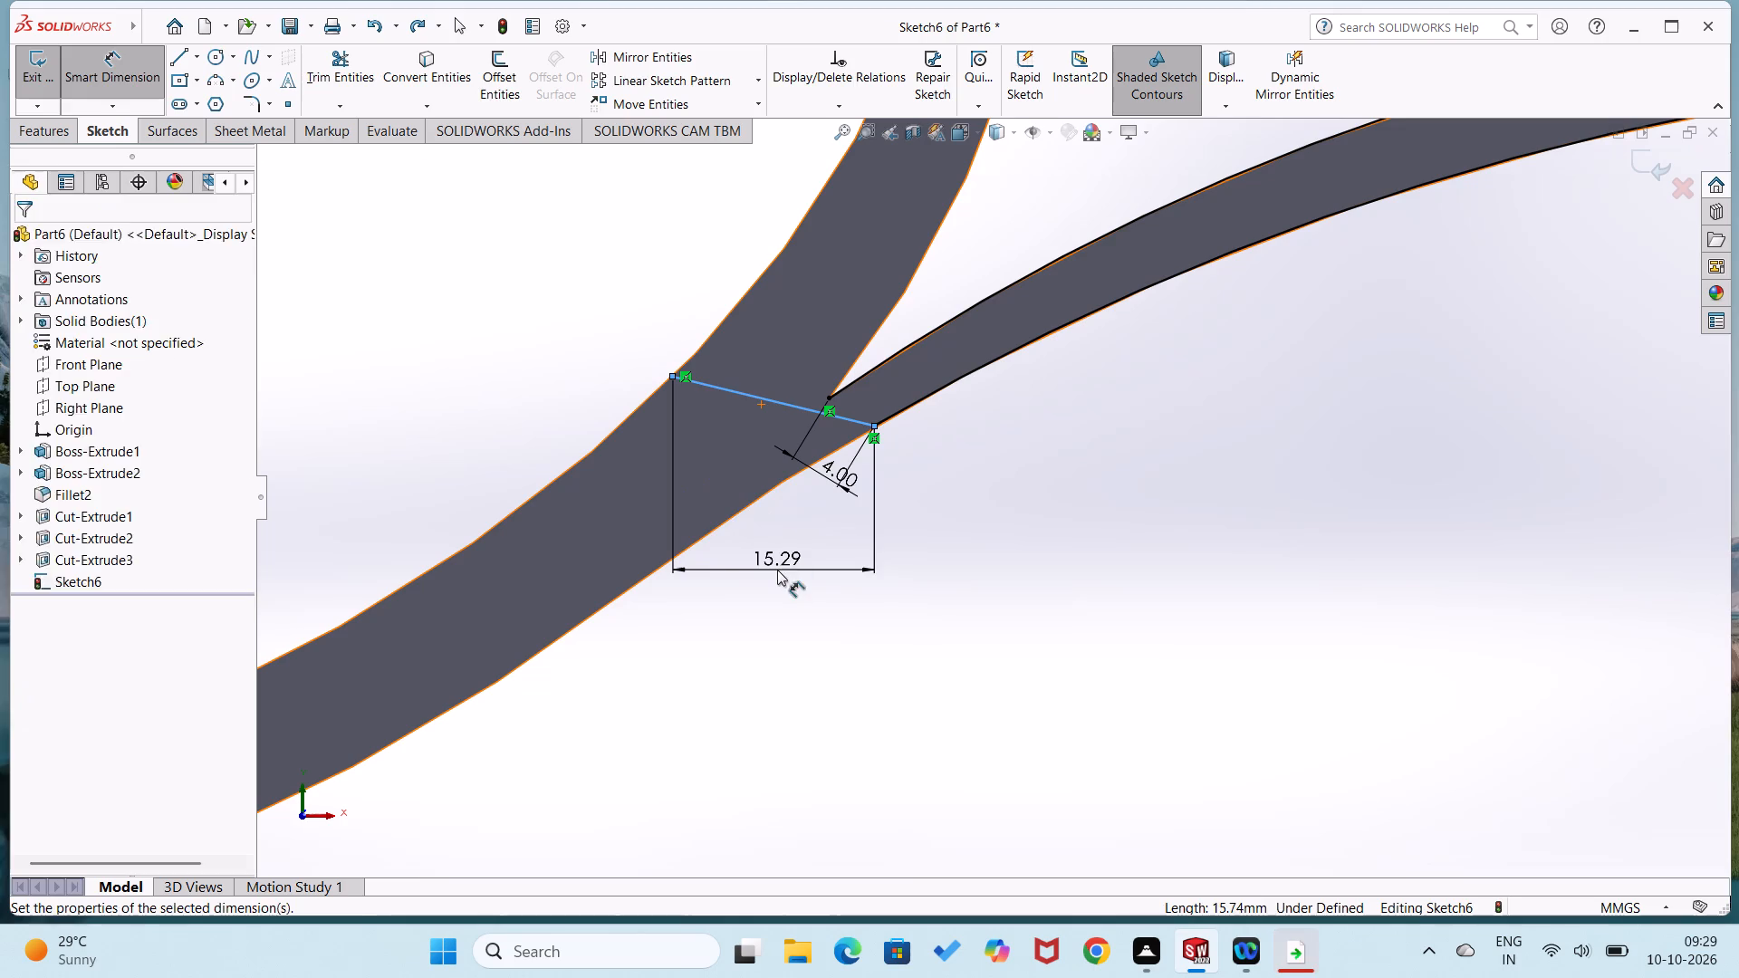
pyautogui.press('1')
pyautogui.press('5')
pyautogui.press('Return')
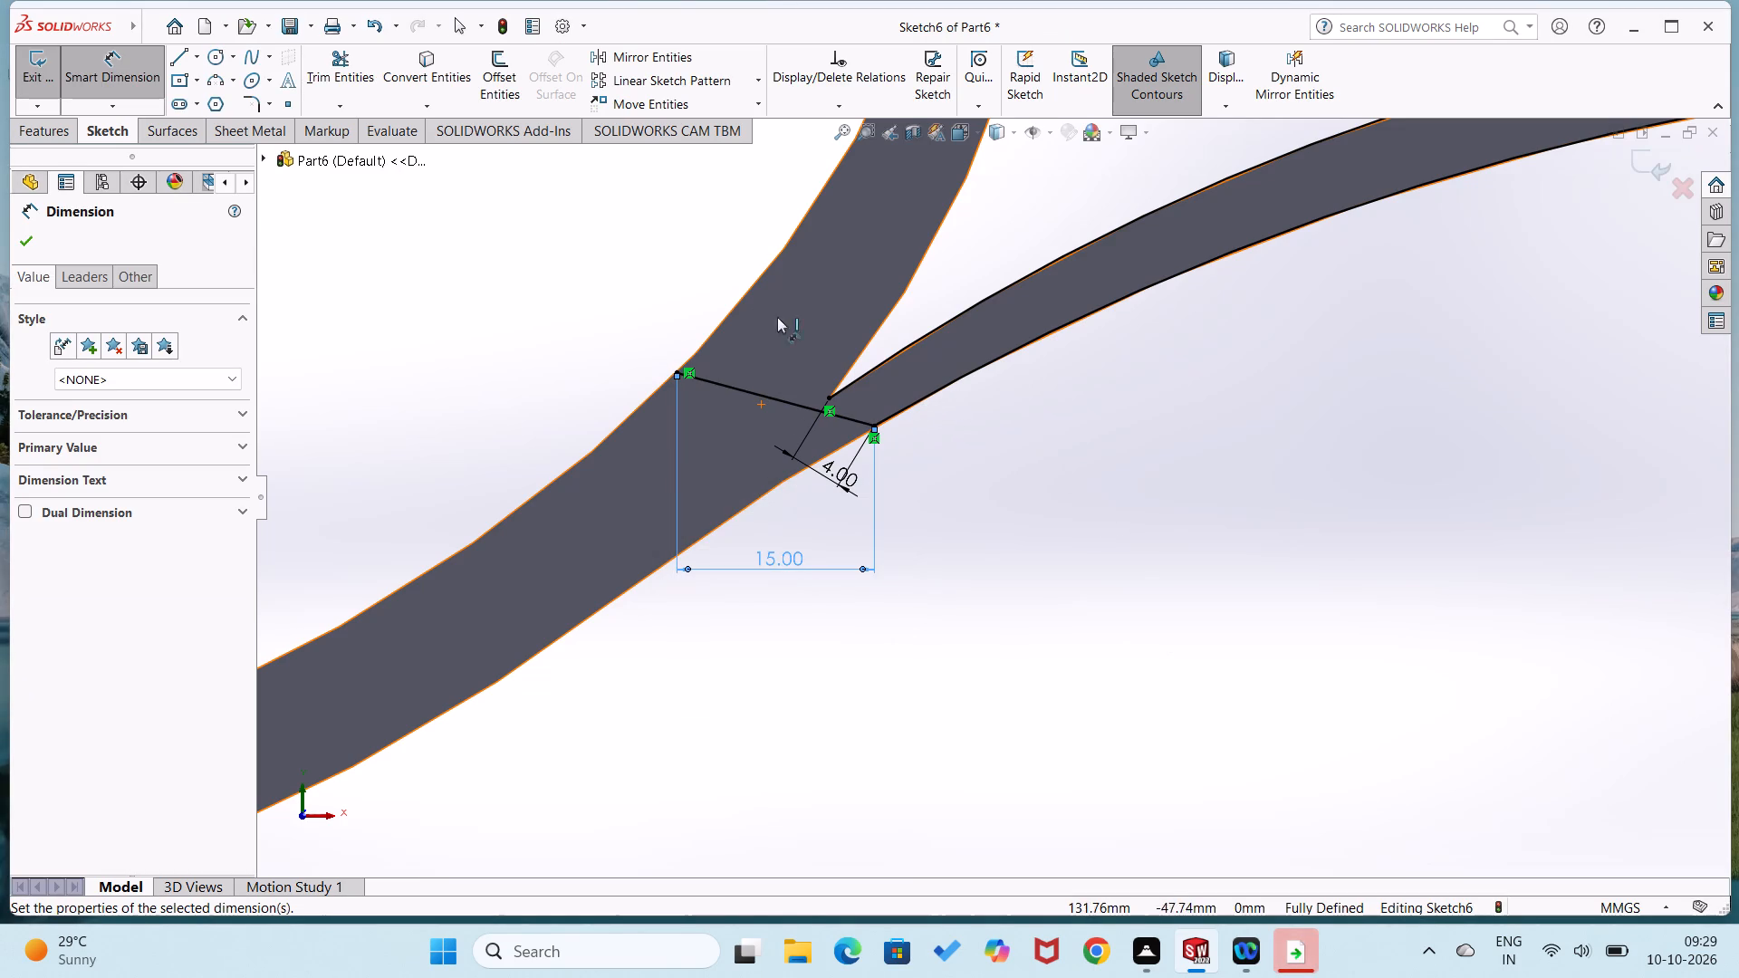
pyautogui.click(628, 296)
# Draw a 5 mm vertical line across the upper neck wall at its handle-side end, from inner arc end to outer edge.
pyautogui.scroll(4, 628, 296)
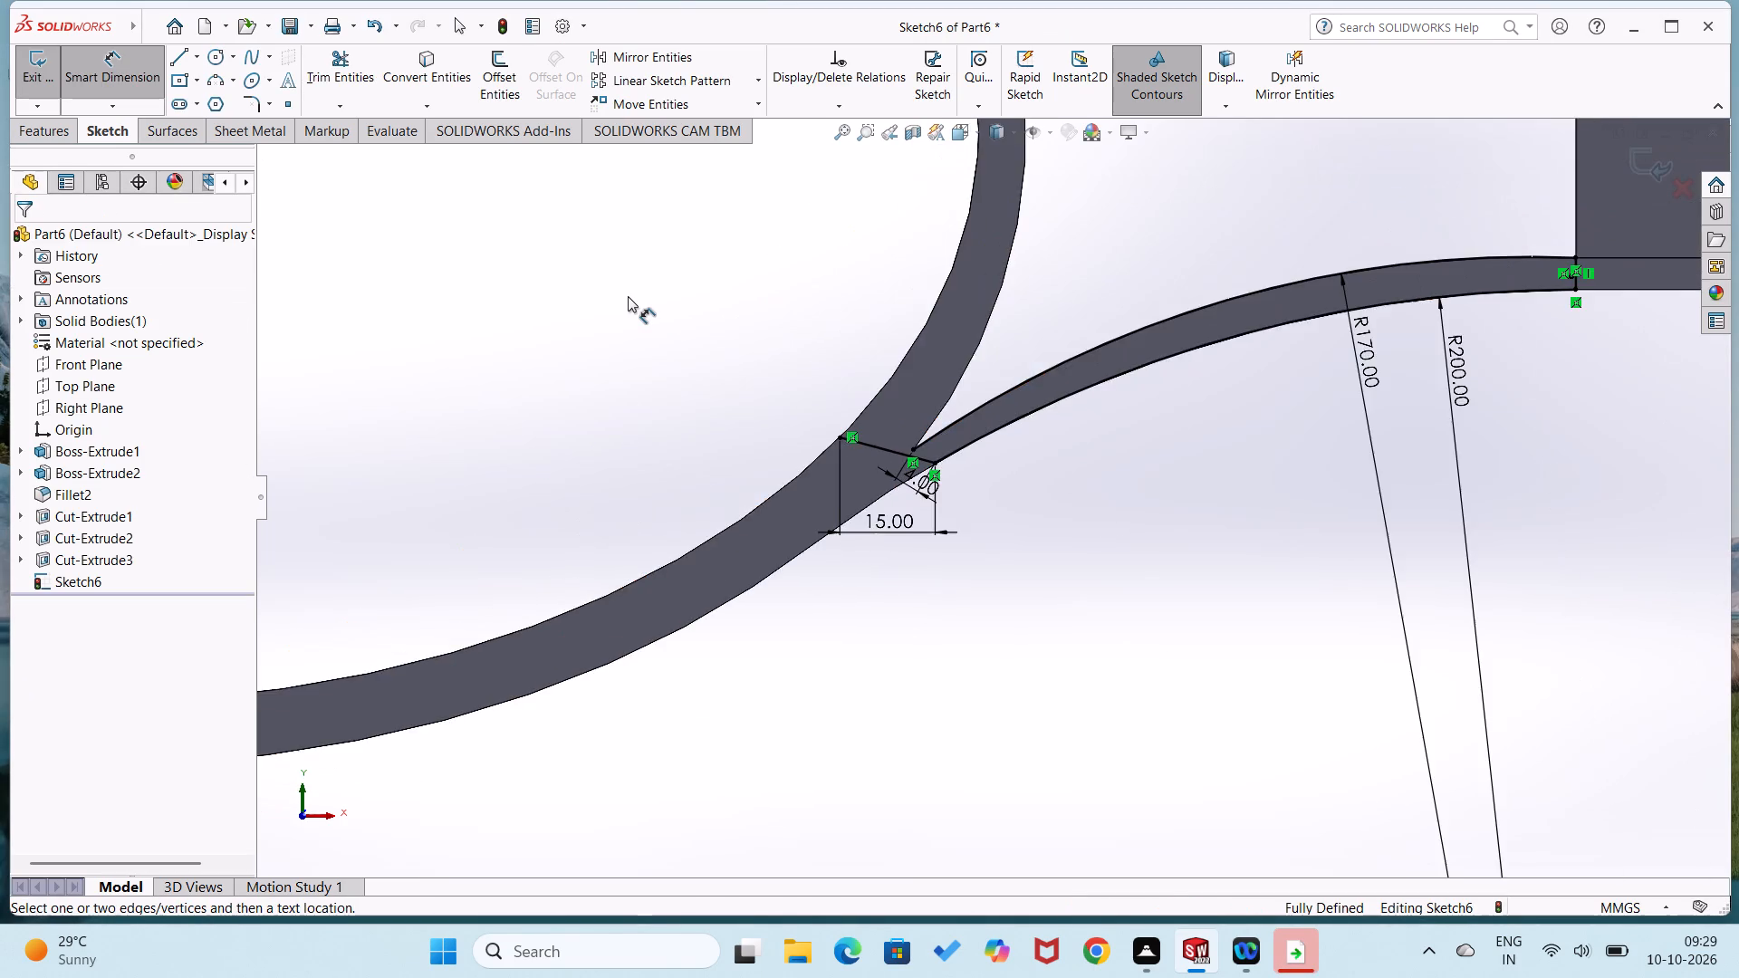
pyautogui.scroll(6, 628, 296)
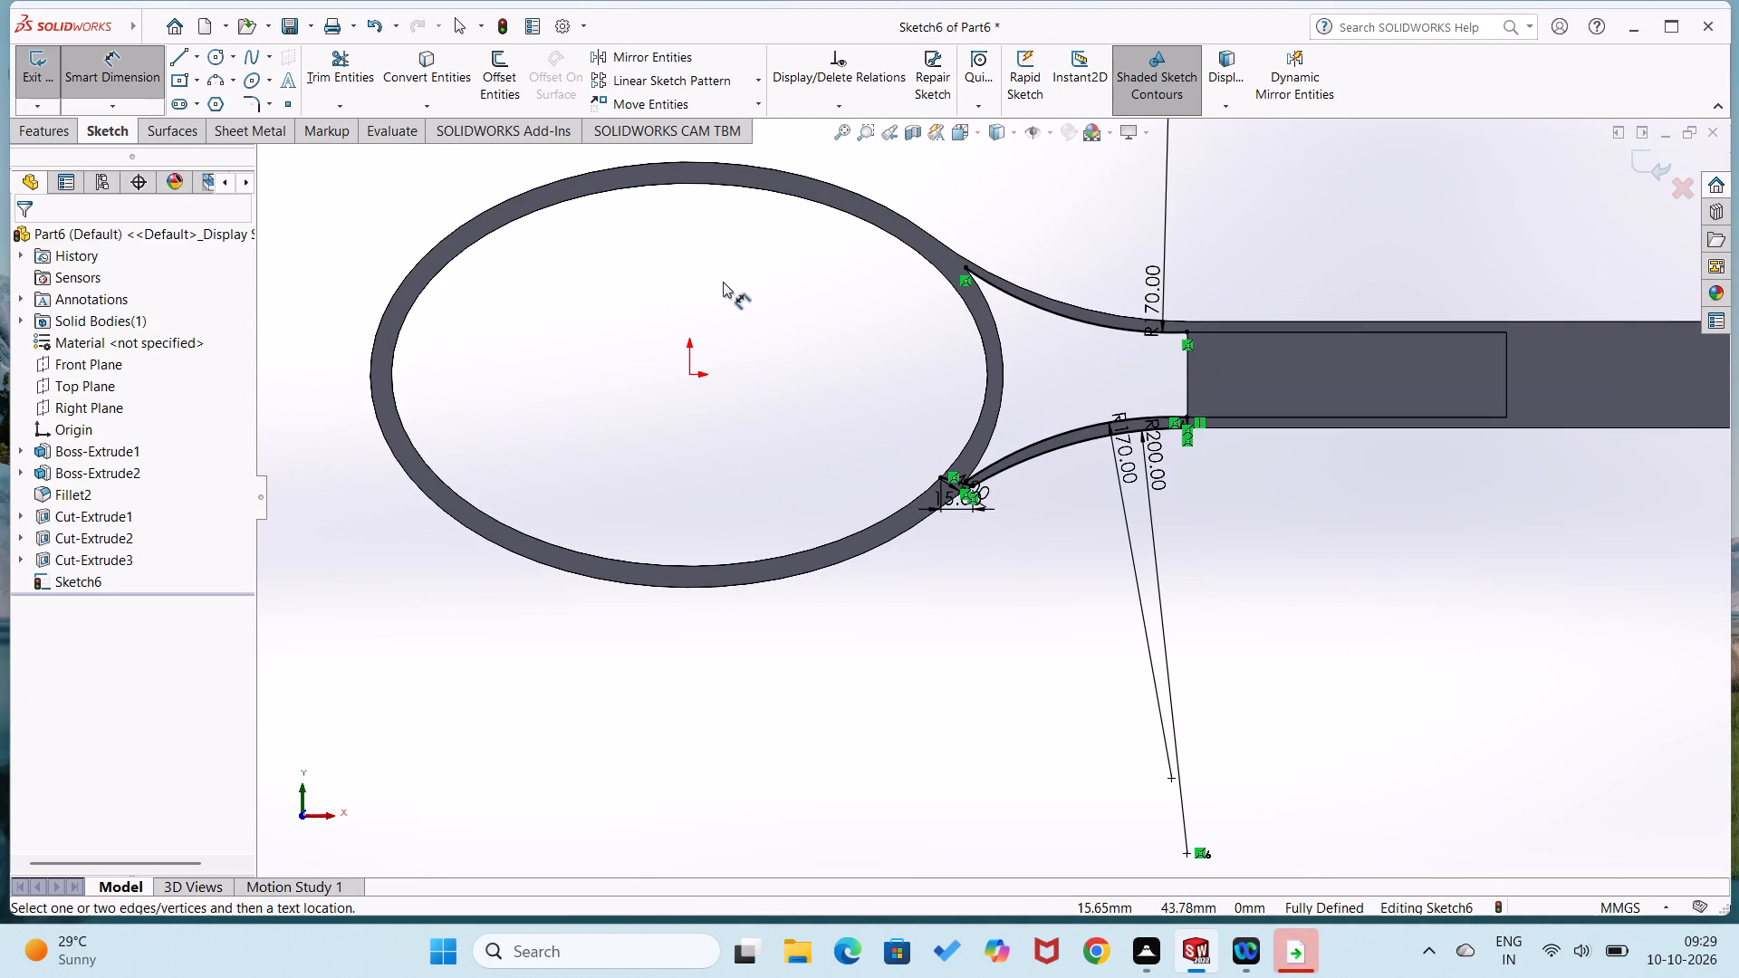
pyautogui.scroll(-3, 725, 276)
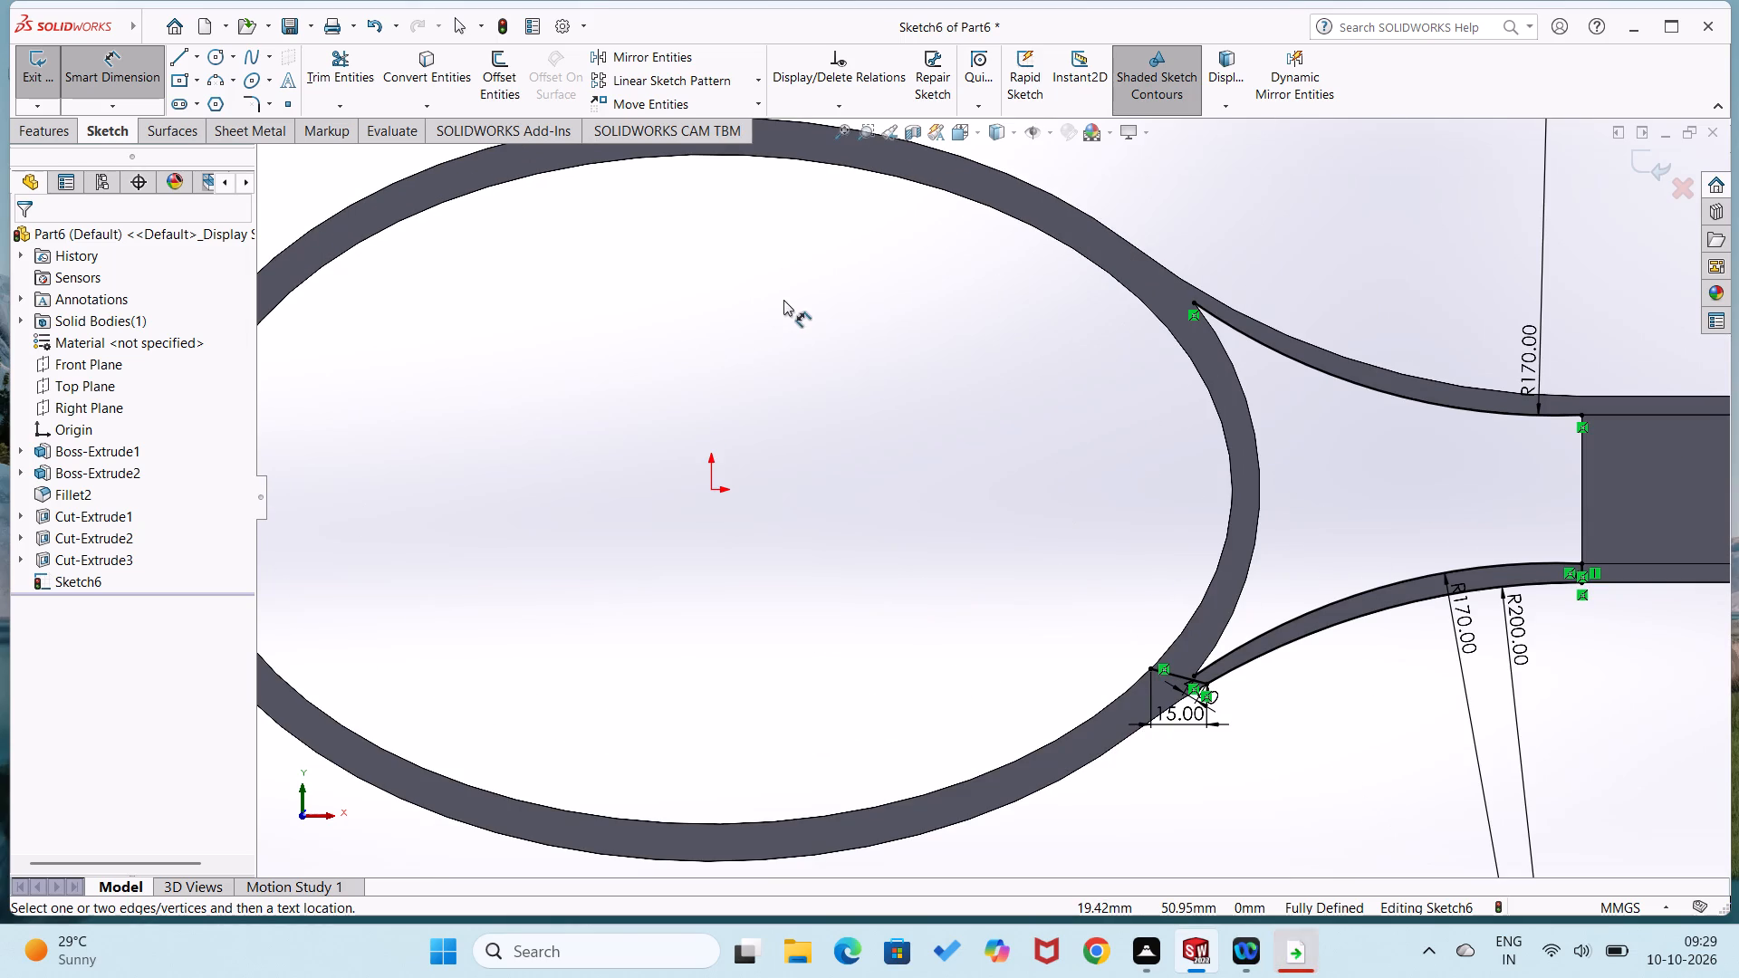
pyautogui.moveTo(903, 293); pyautogui.dragTo(851, 337, button='right')
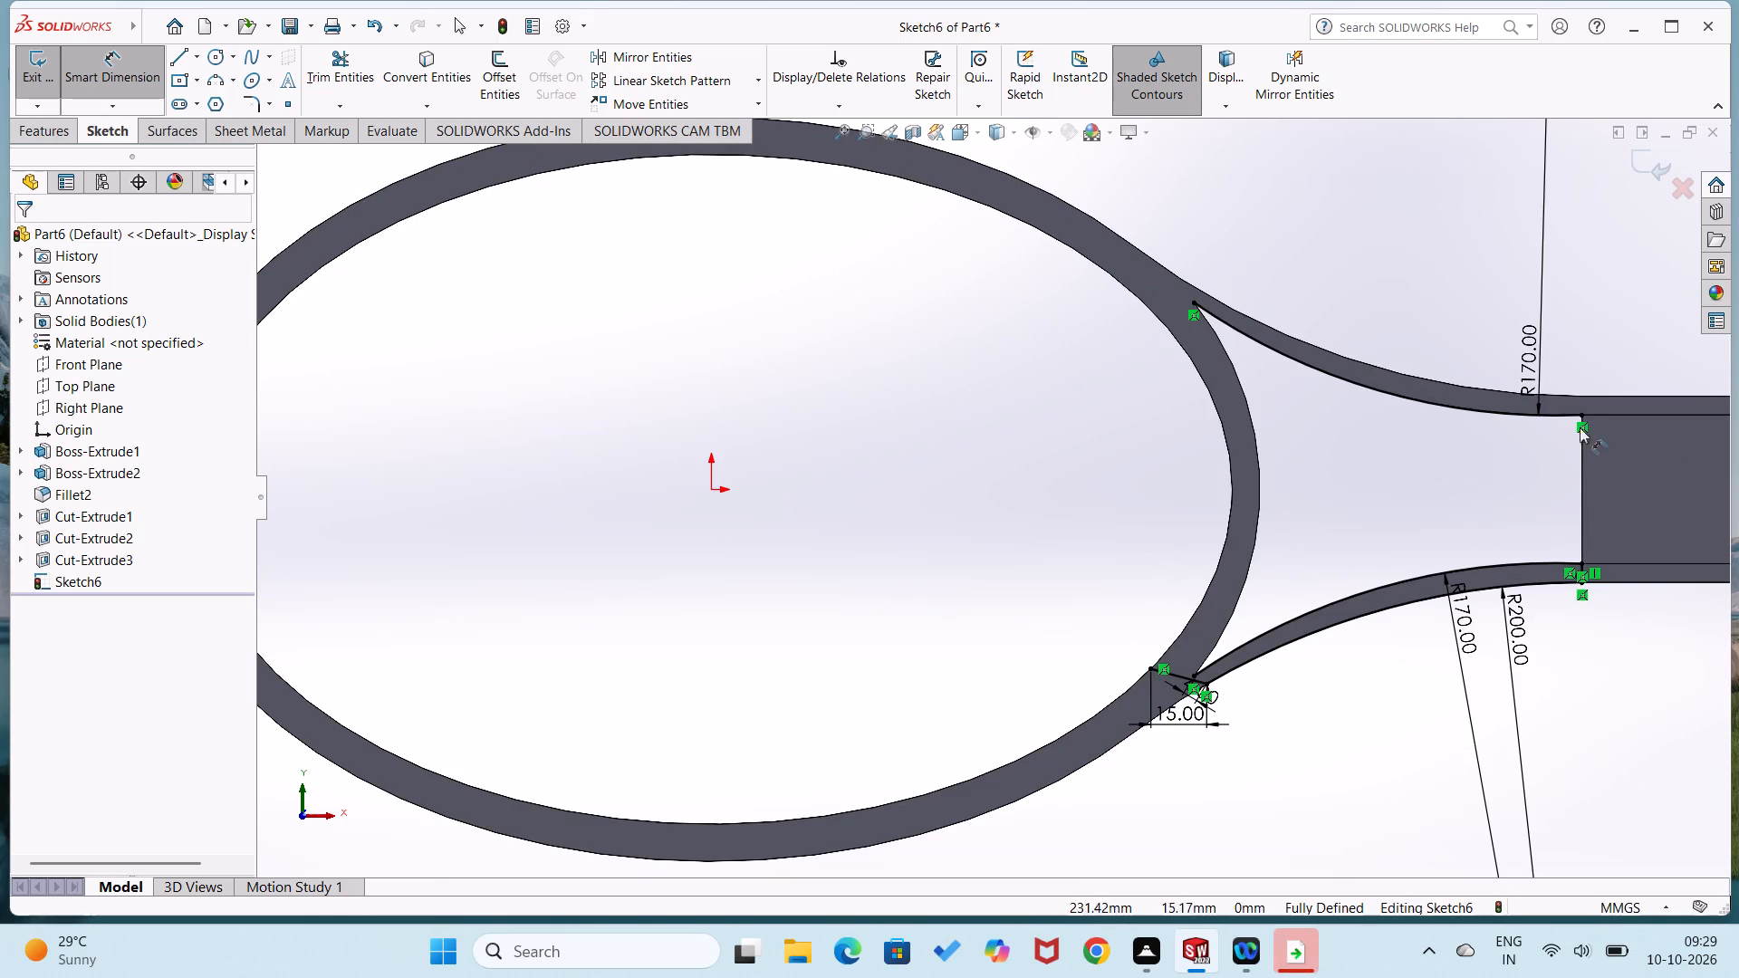
pyautogui.moveTo(1503, 485); pyautogui.dragTo(1351, 502, button='right')
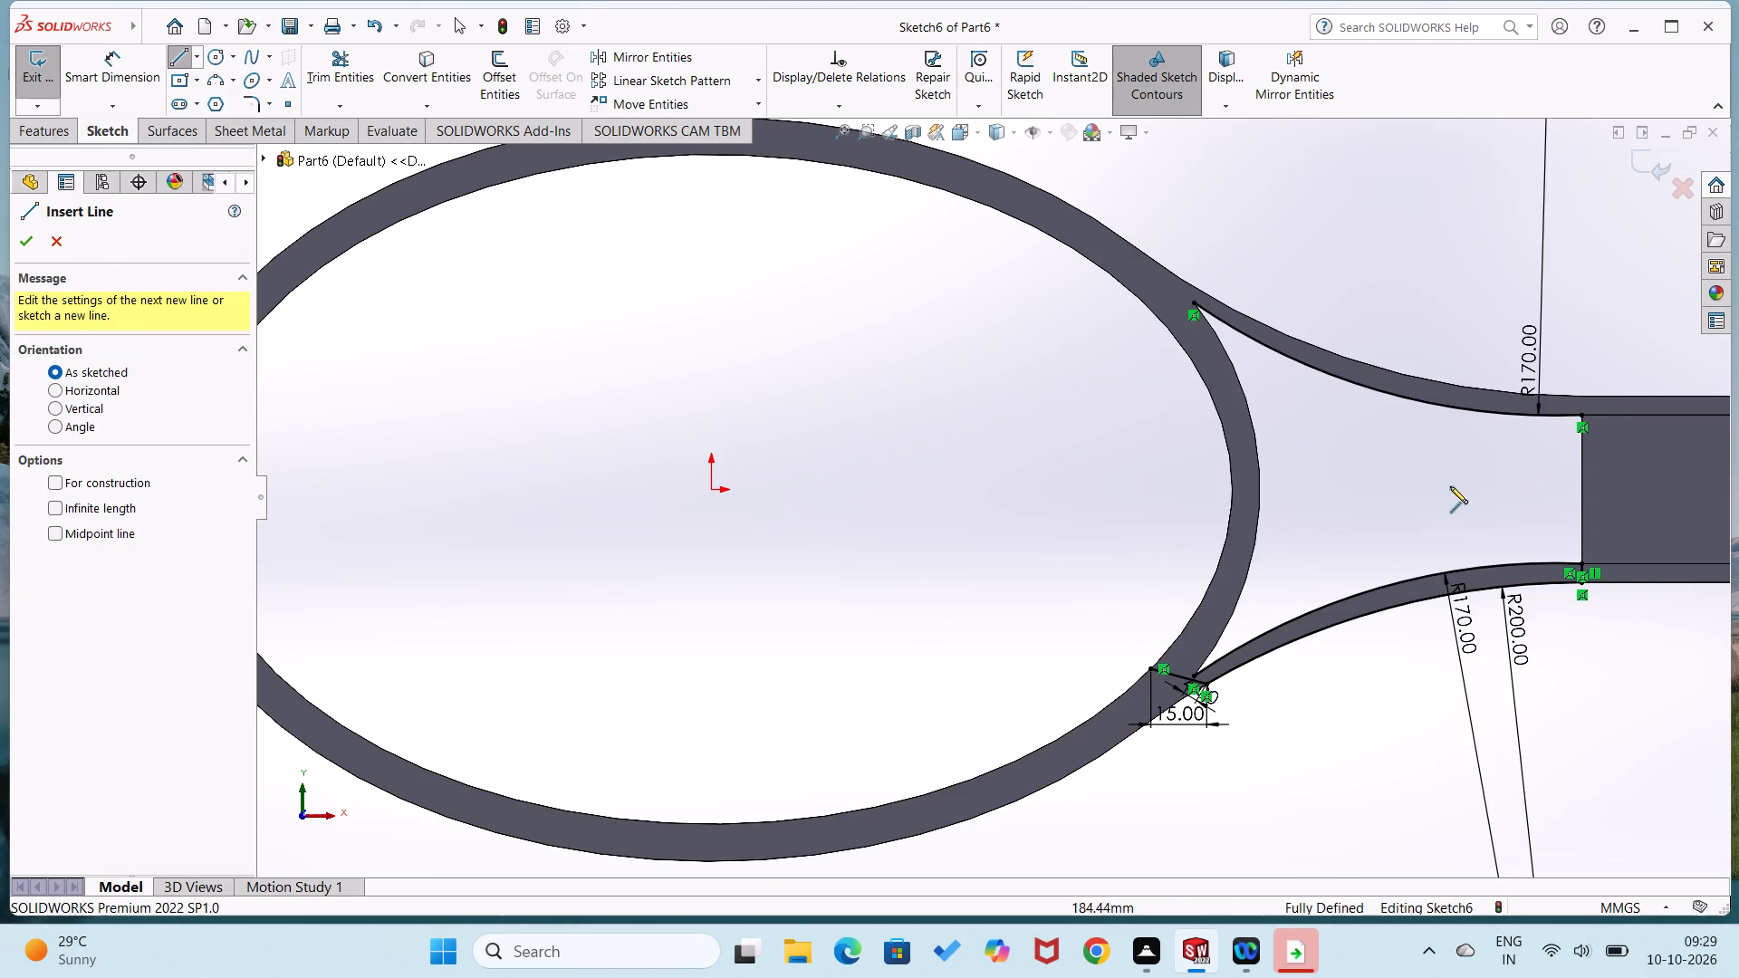
pyautogui.click(1580, 417)
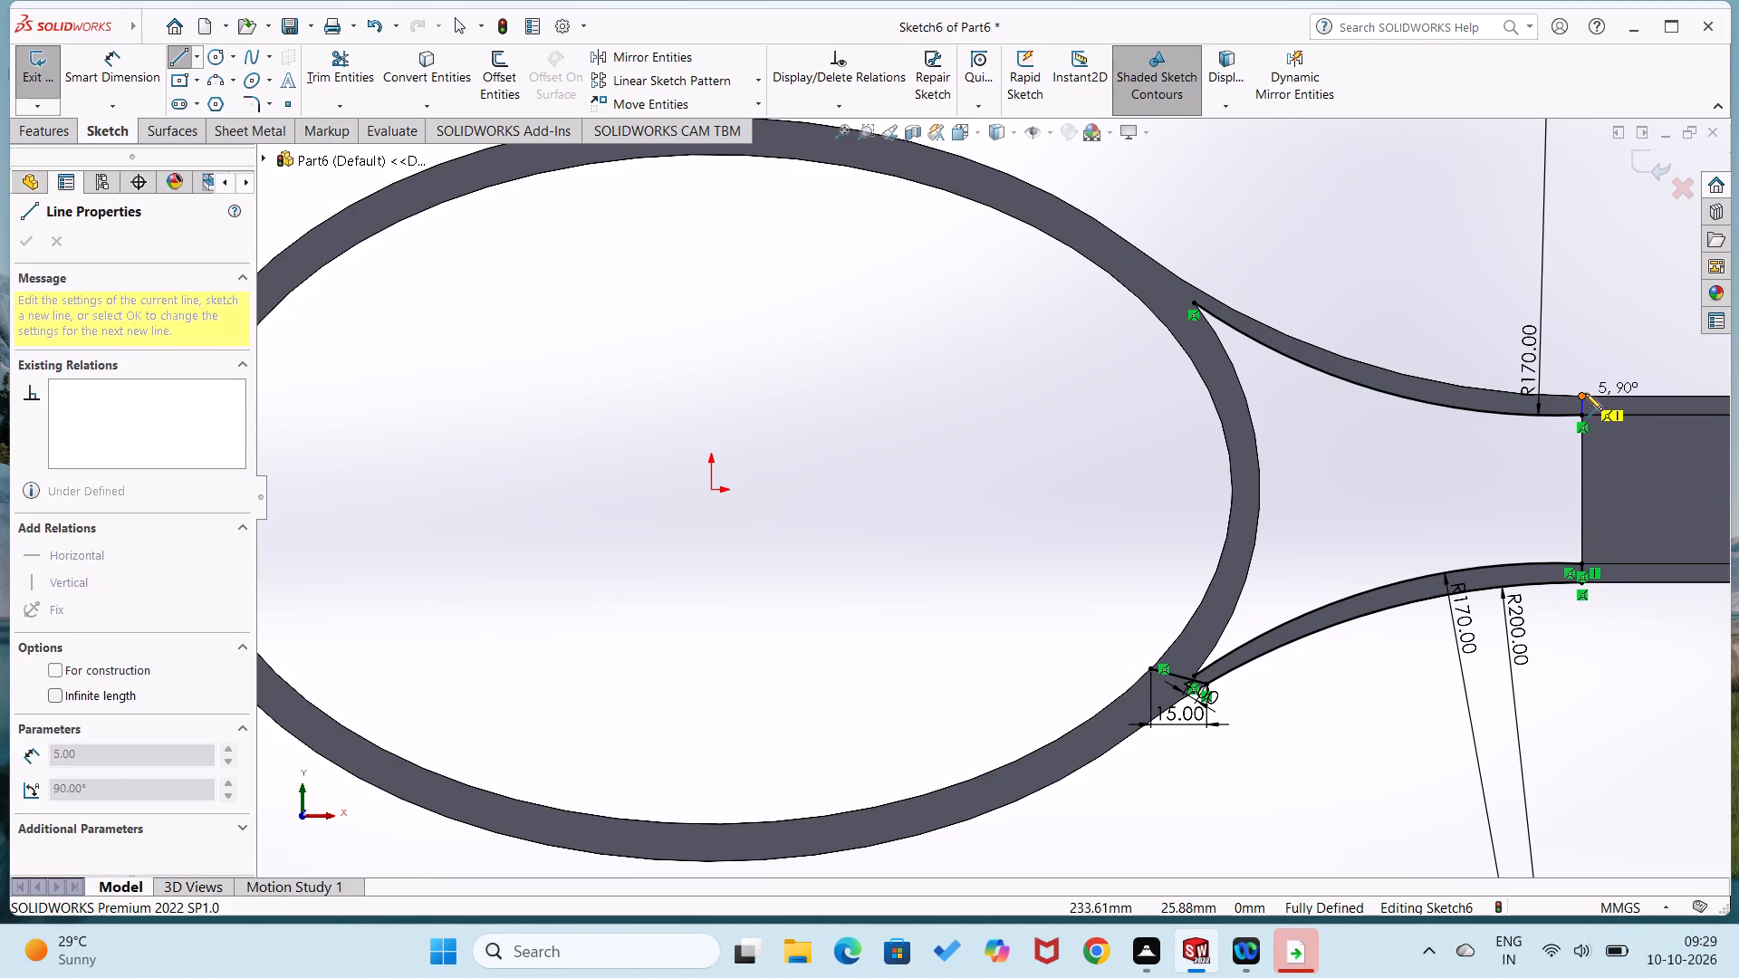
pyautogui.click(1583, 393)
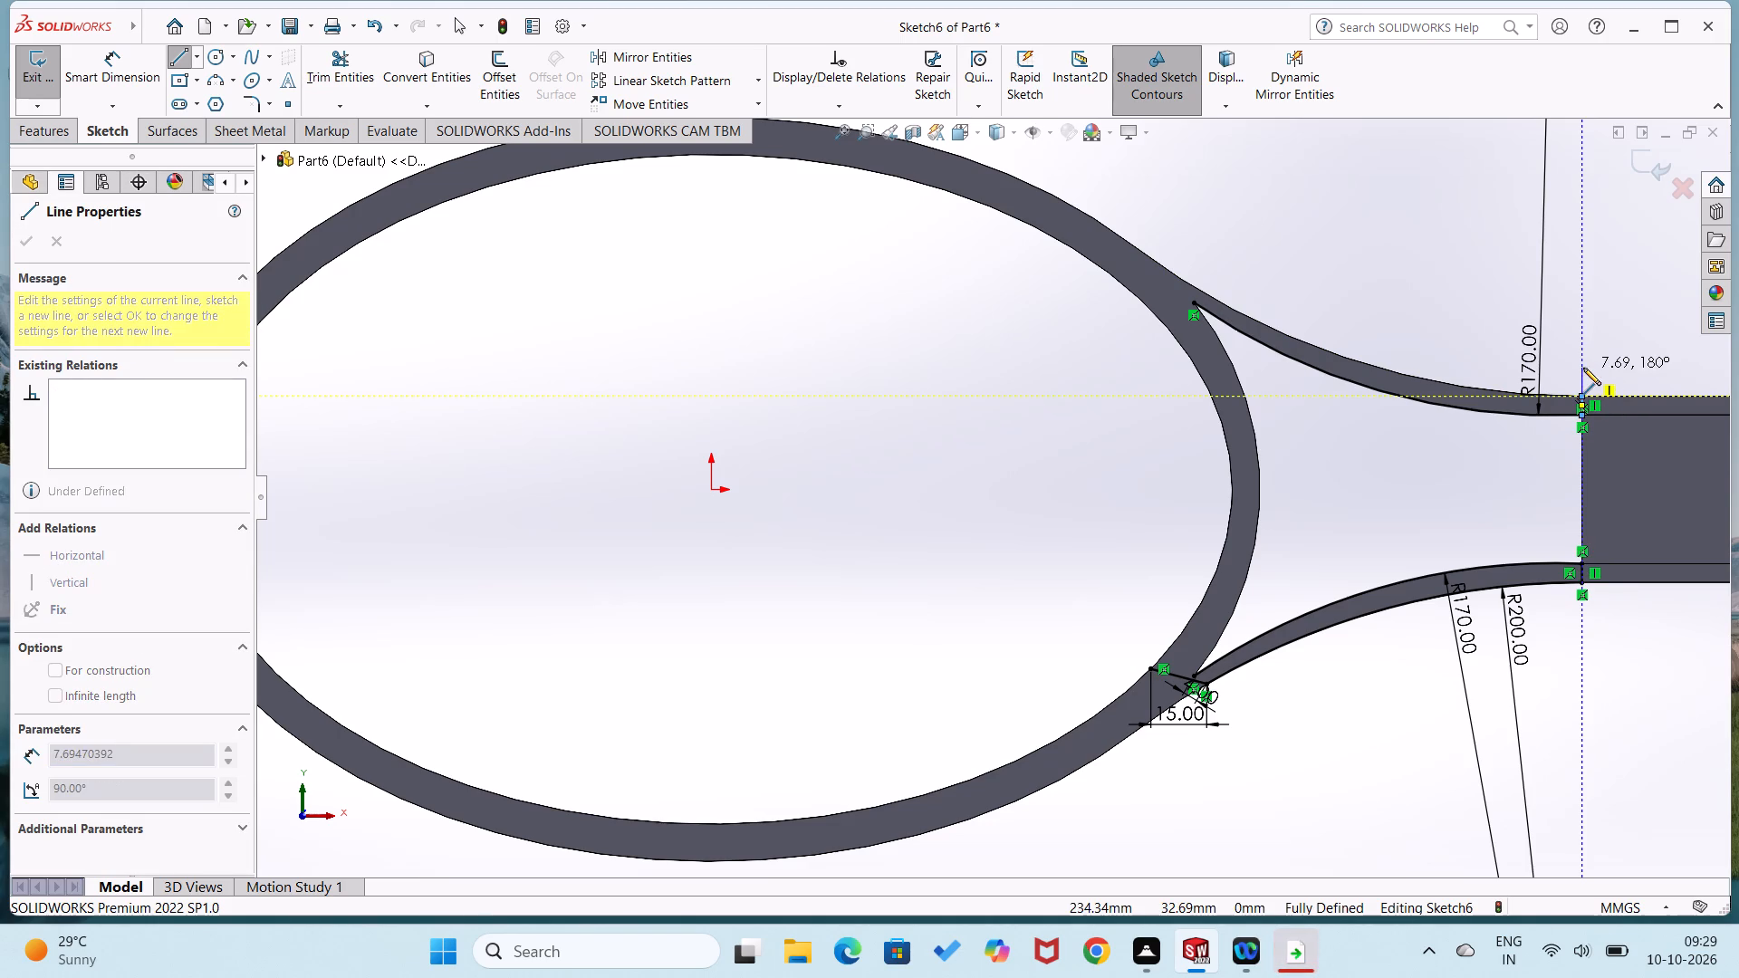
pyautogui.moveTo(1583, 368); pyautogui.dragTo(1583, 240, button='right')
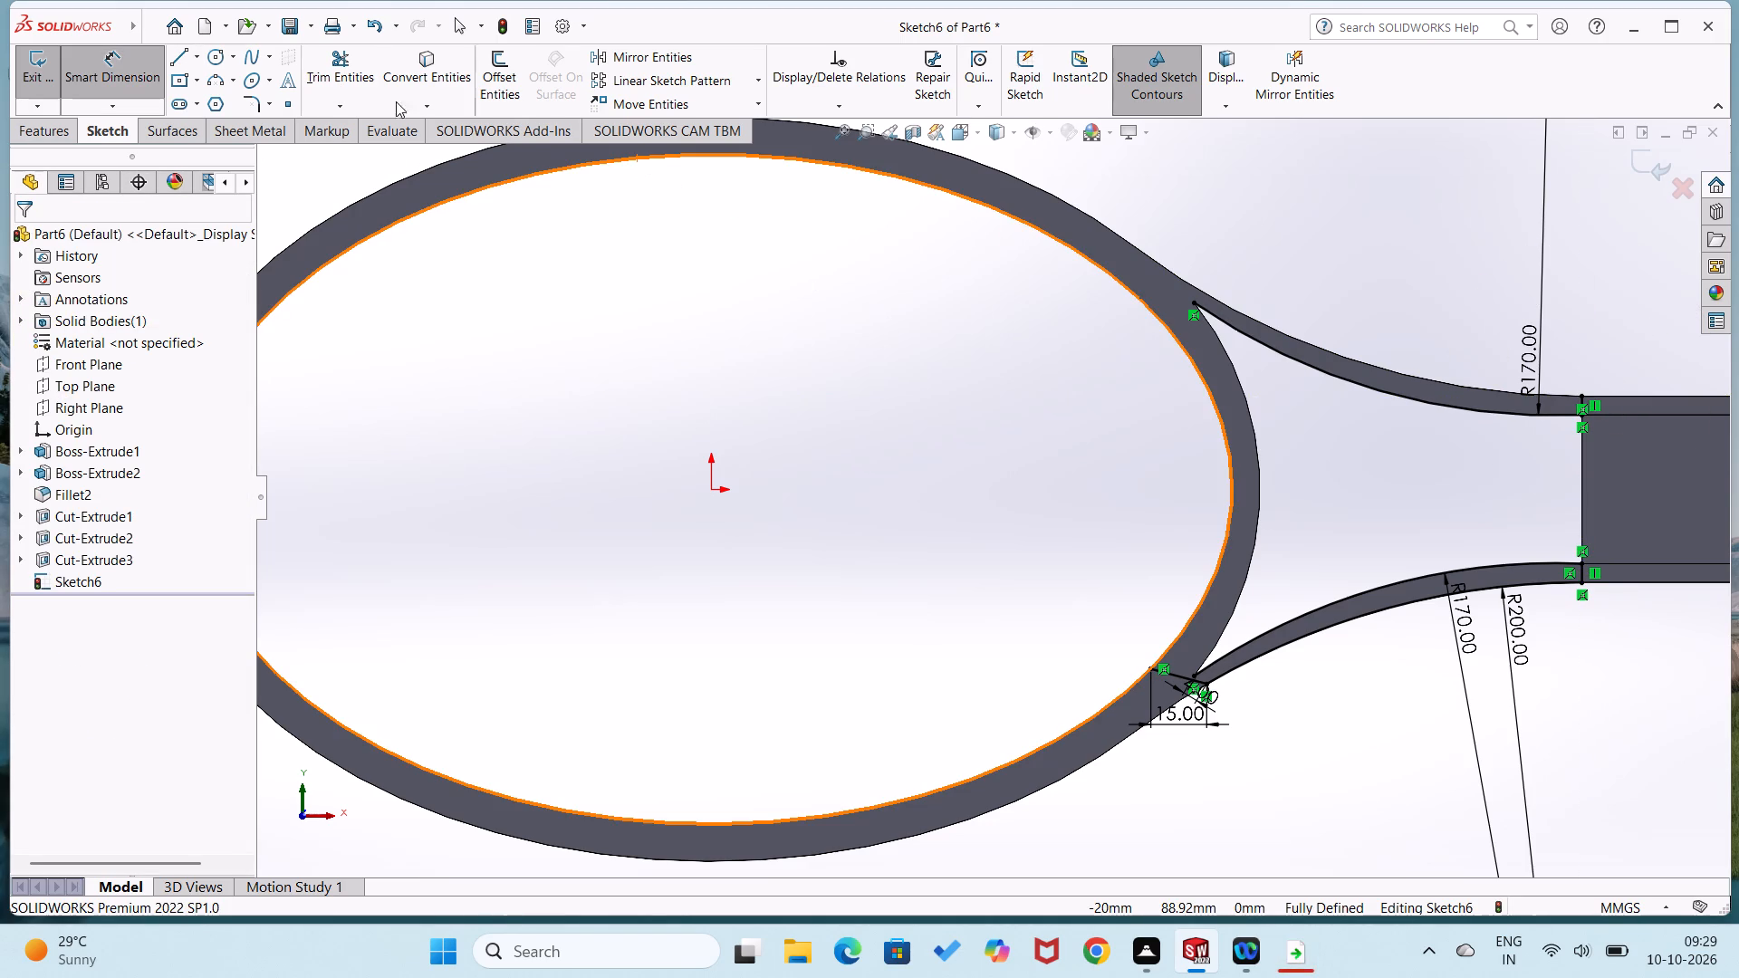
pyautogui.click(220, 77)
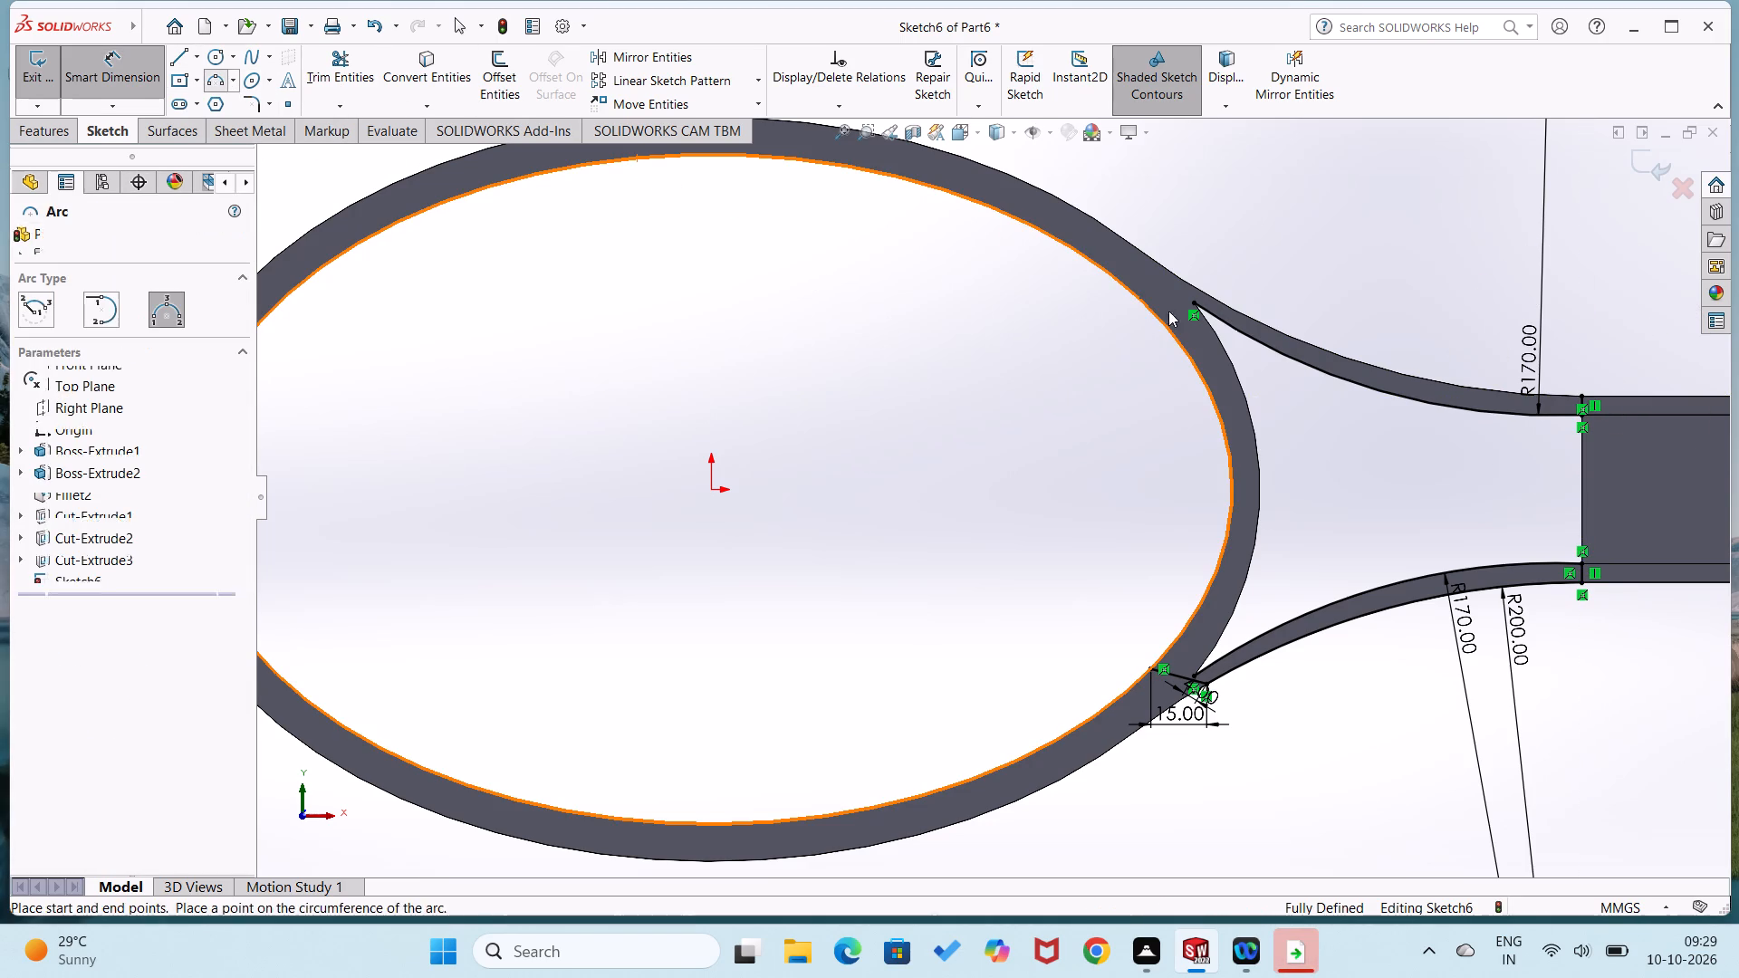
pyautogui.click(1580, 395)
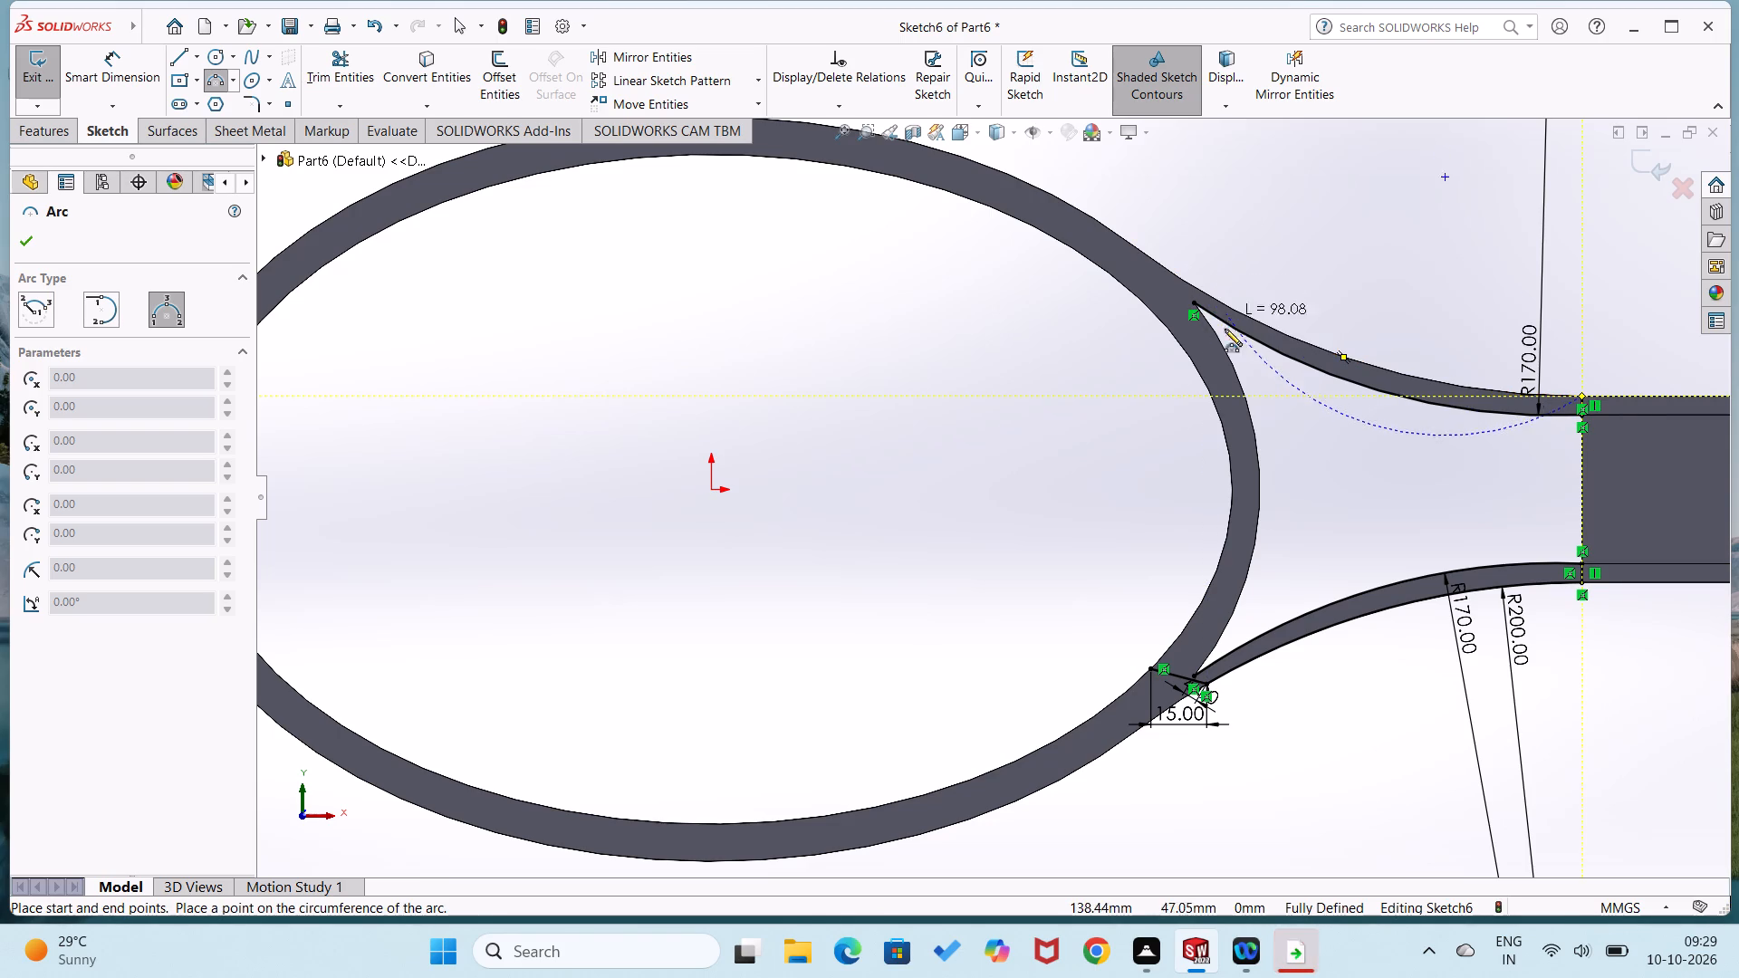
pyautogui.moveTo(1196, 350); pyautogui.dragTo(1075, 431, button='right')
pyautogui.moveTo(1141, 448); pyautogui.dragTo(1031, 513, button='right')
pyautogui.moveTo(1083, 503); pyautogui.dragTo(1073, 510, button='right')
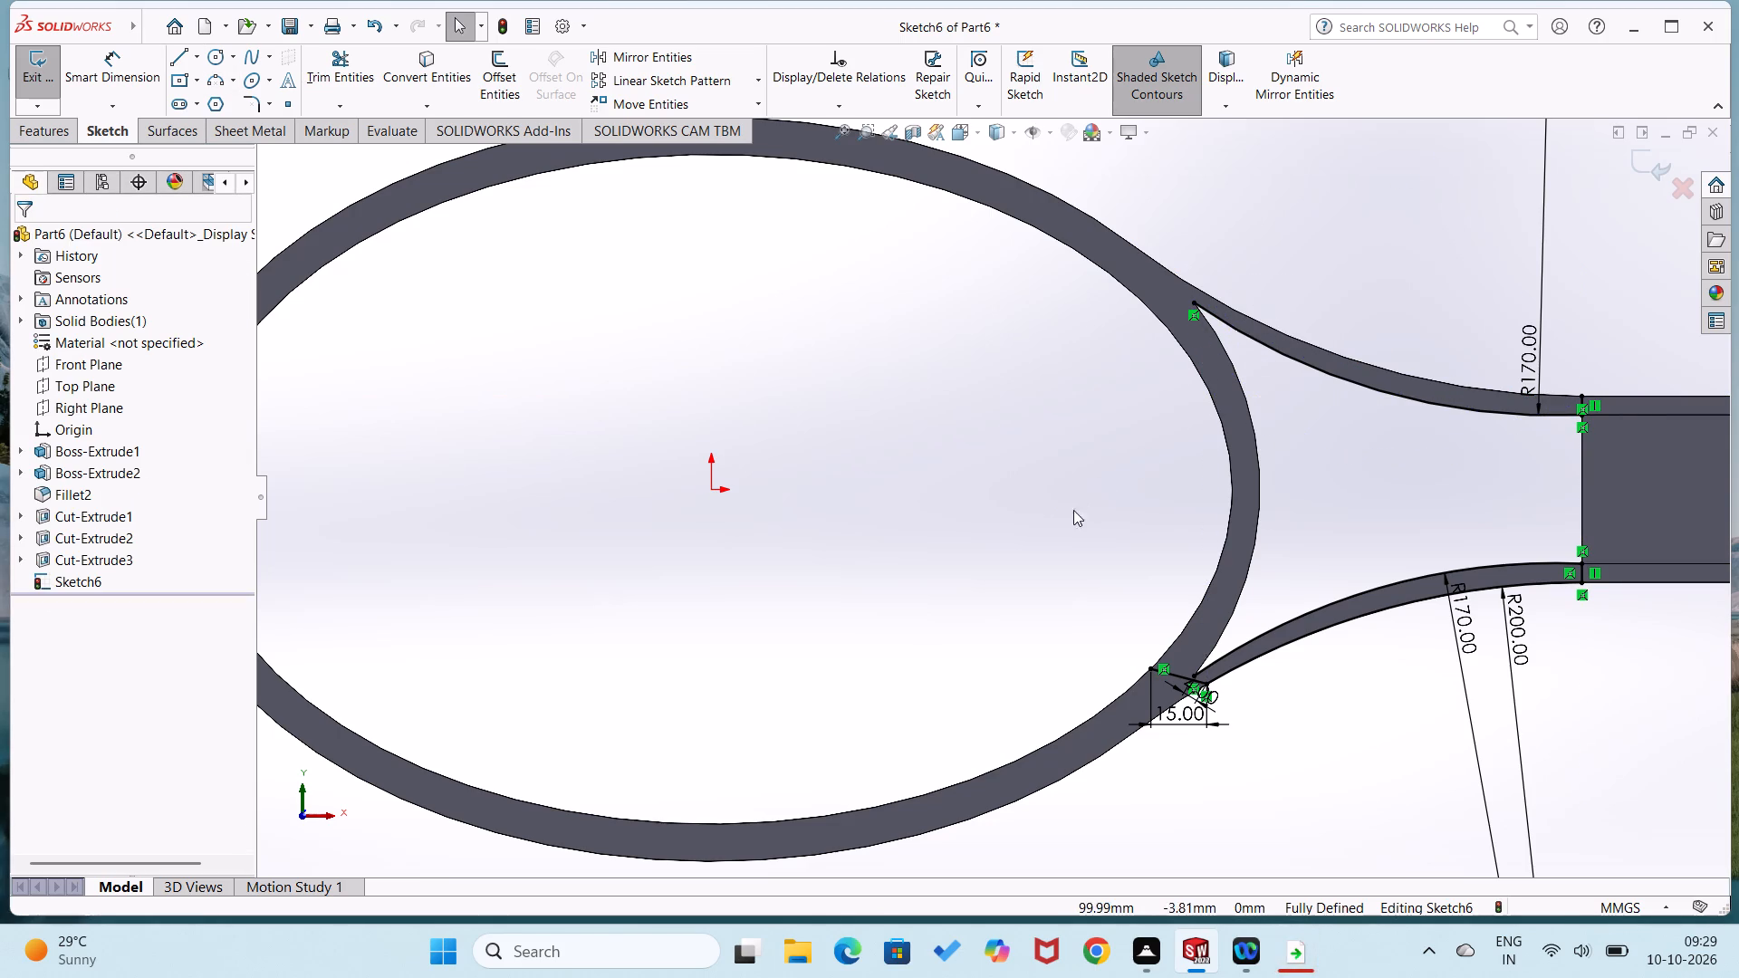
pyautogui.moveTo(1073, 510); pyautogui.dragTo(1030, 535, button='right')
# Draw a vertical line about 110 mm long from the slanted line's end on the ring's inner edge to the upper outer edge.
pyautogui.moveTo(1088, 508); pyautogui.dragTo(827, 472, button='right')
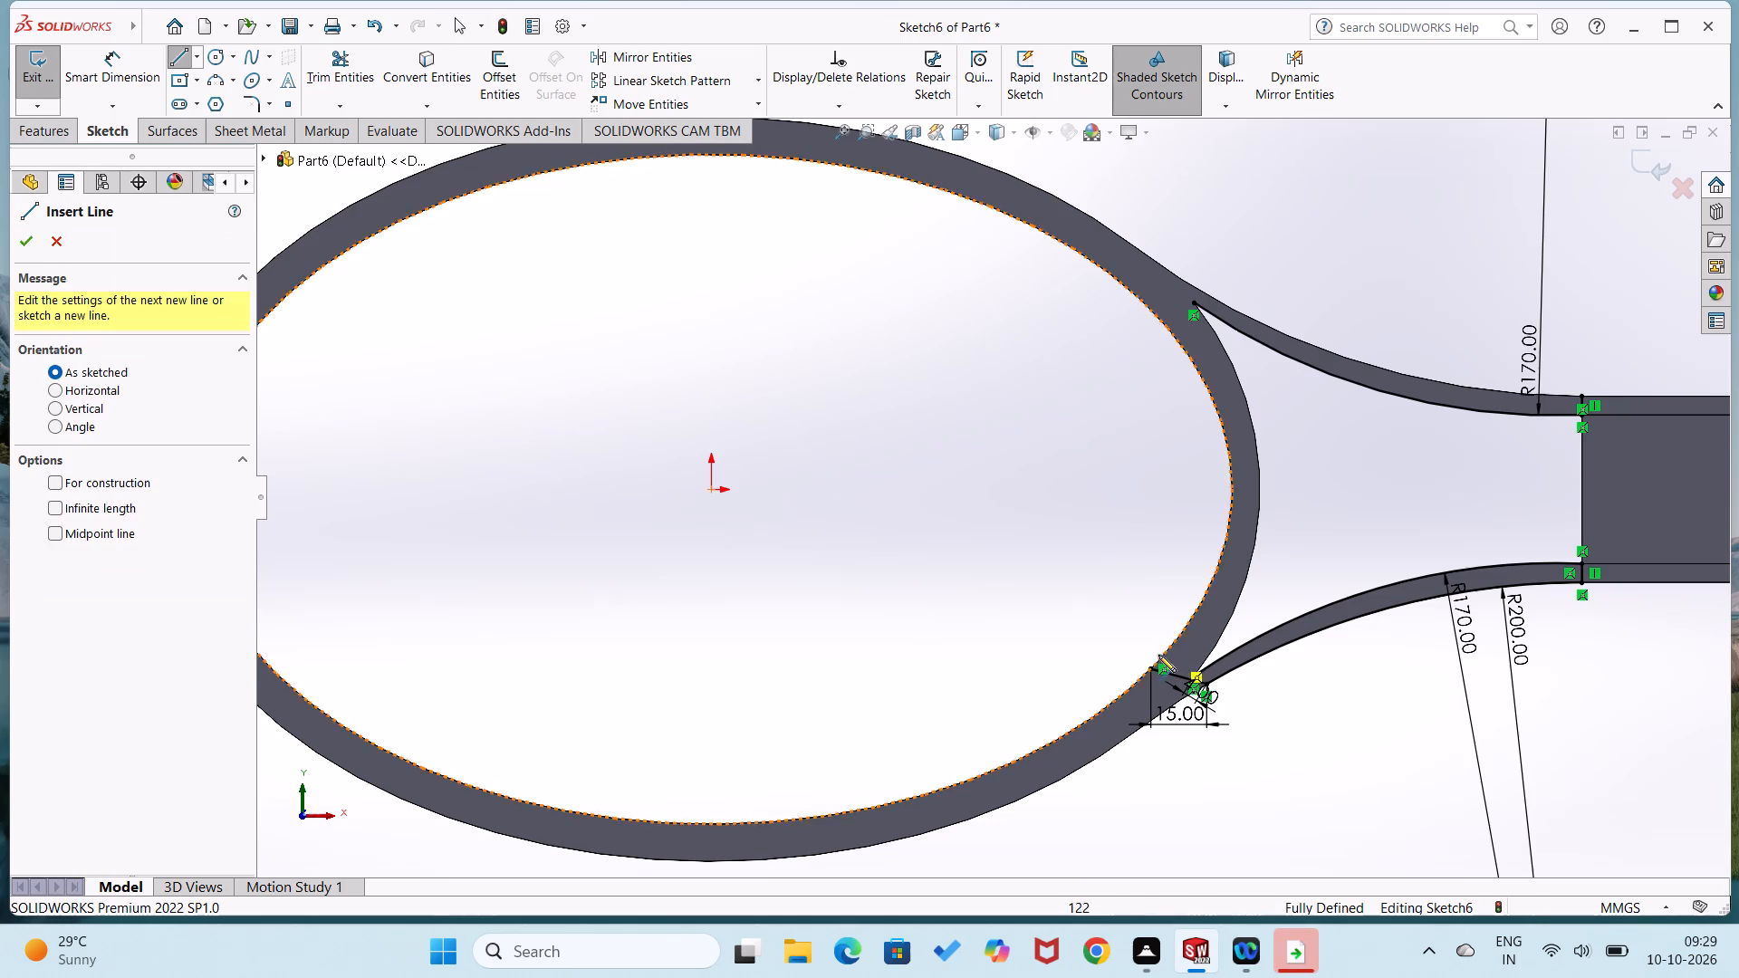
pyautogui.click(1148, 664)
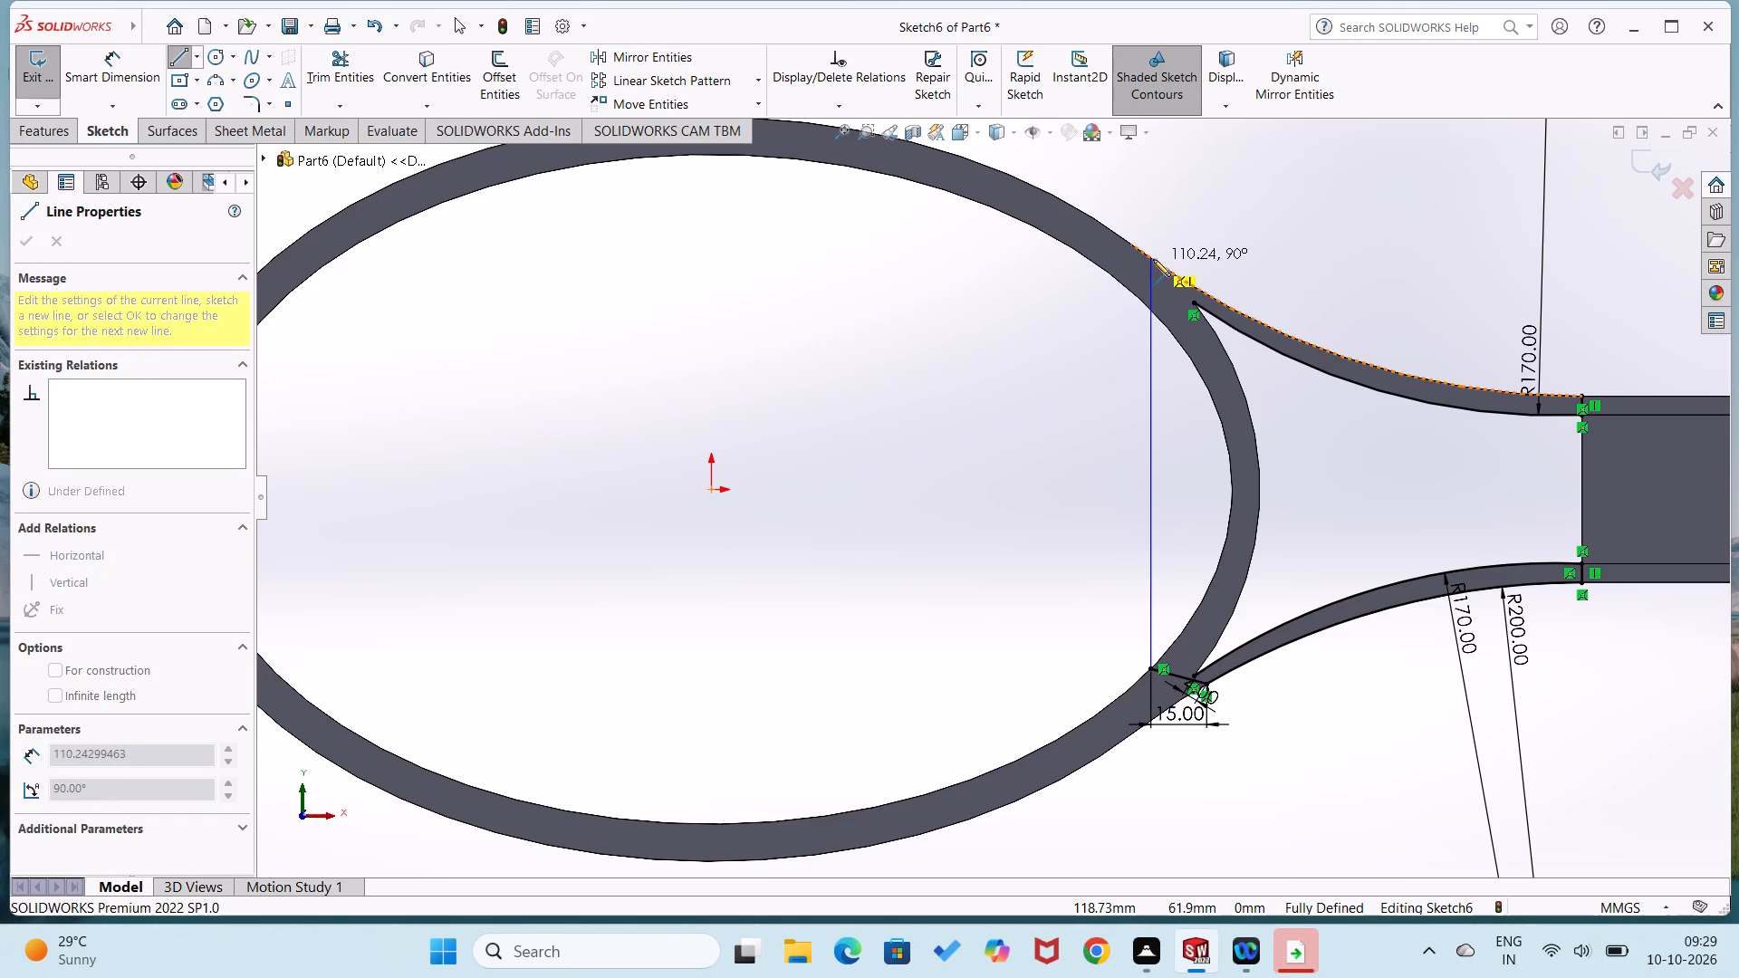
pyautogui.click(1154, 259)
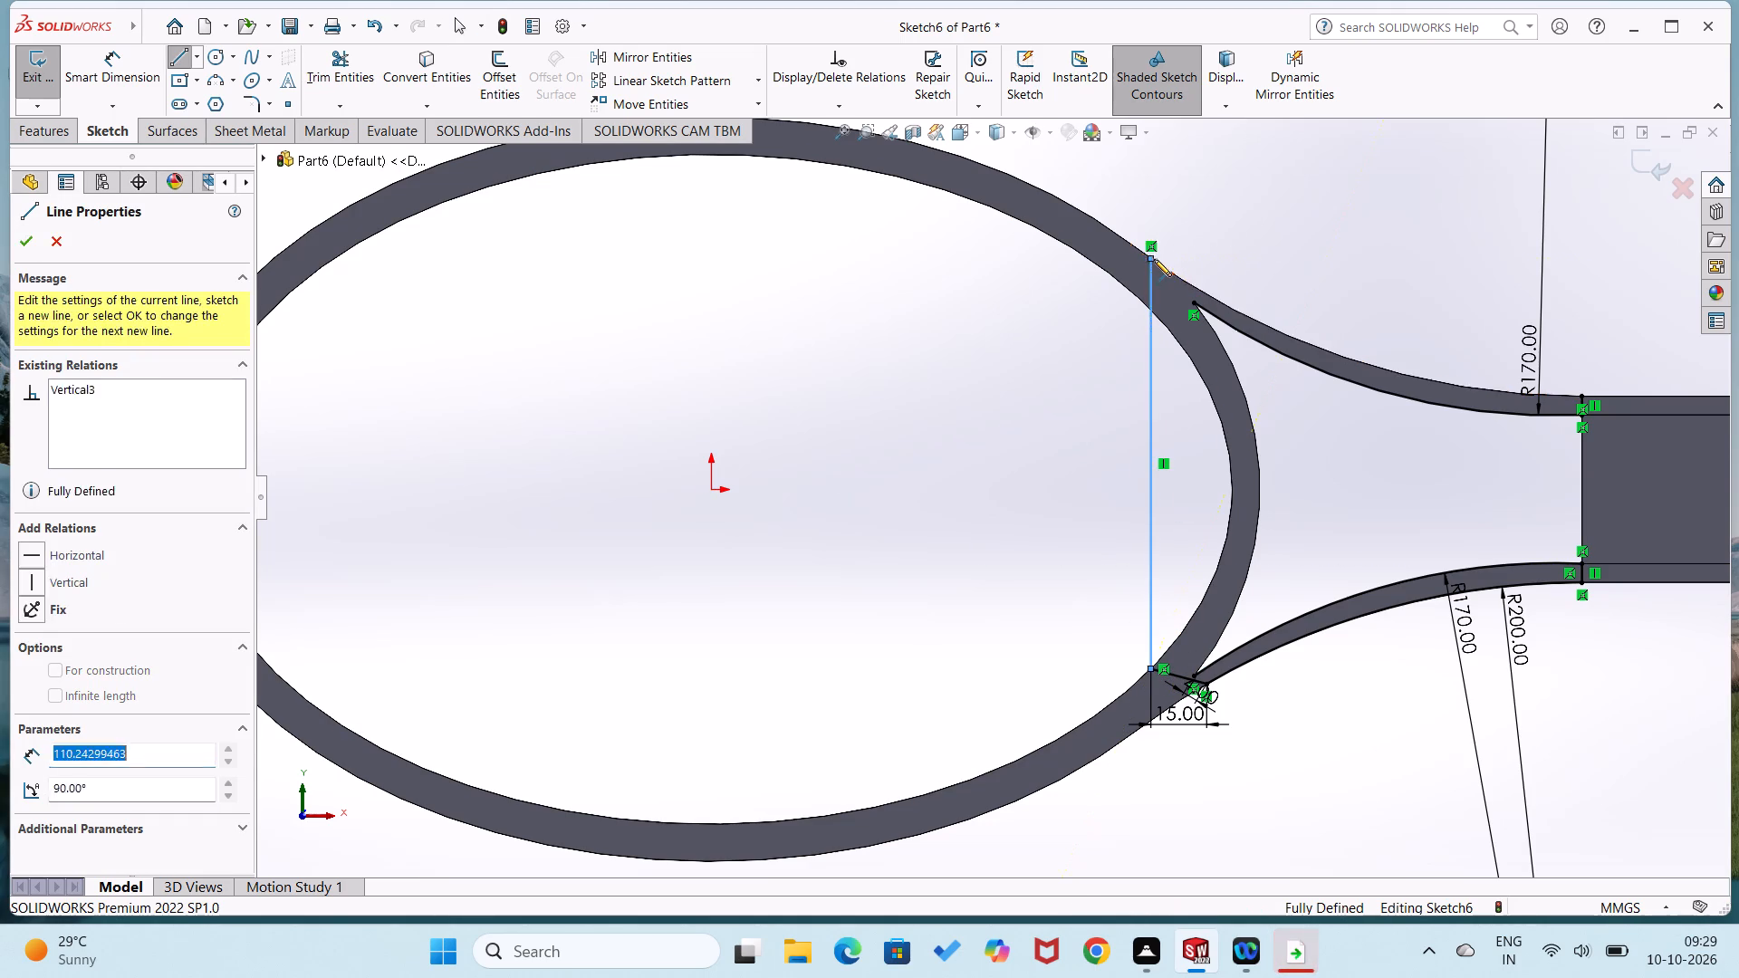
pyautogui.moveTo(1171, 262); pyautogui.dragTo(1204, 194, button='right')
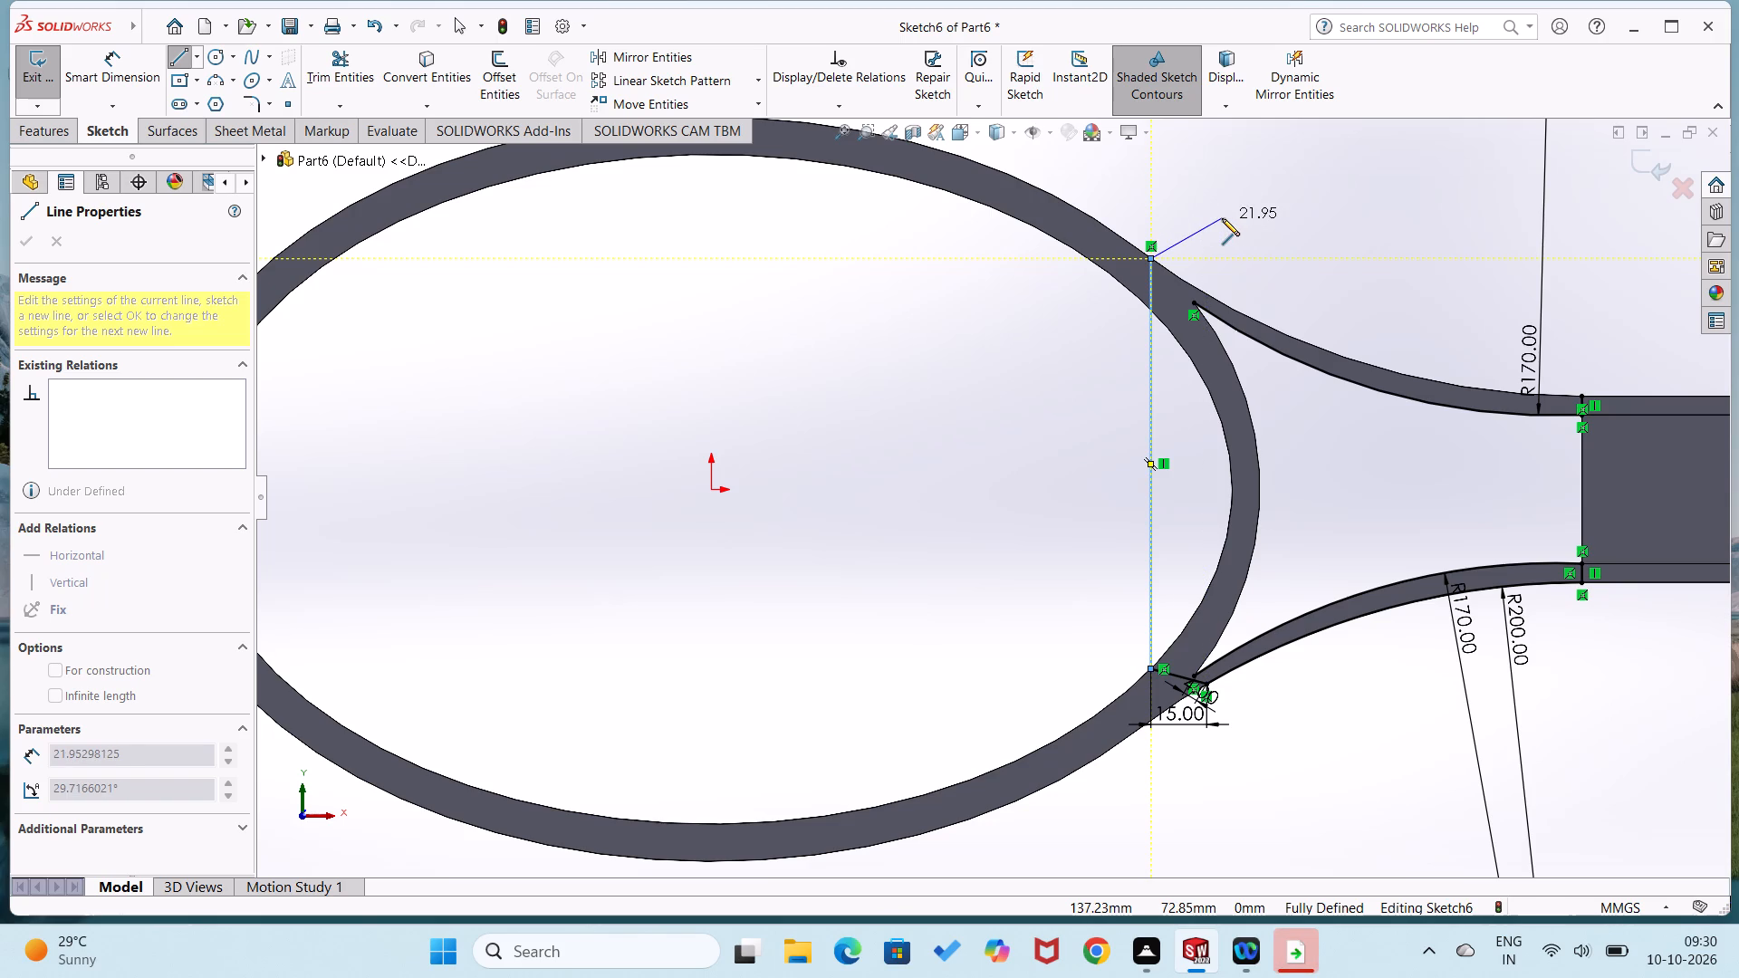
pyautogui.moveTo(1266, 258); pyautogui.dragTo(1321, 149, button='right')
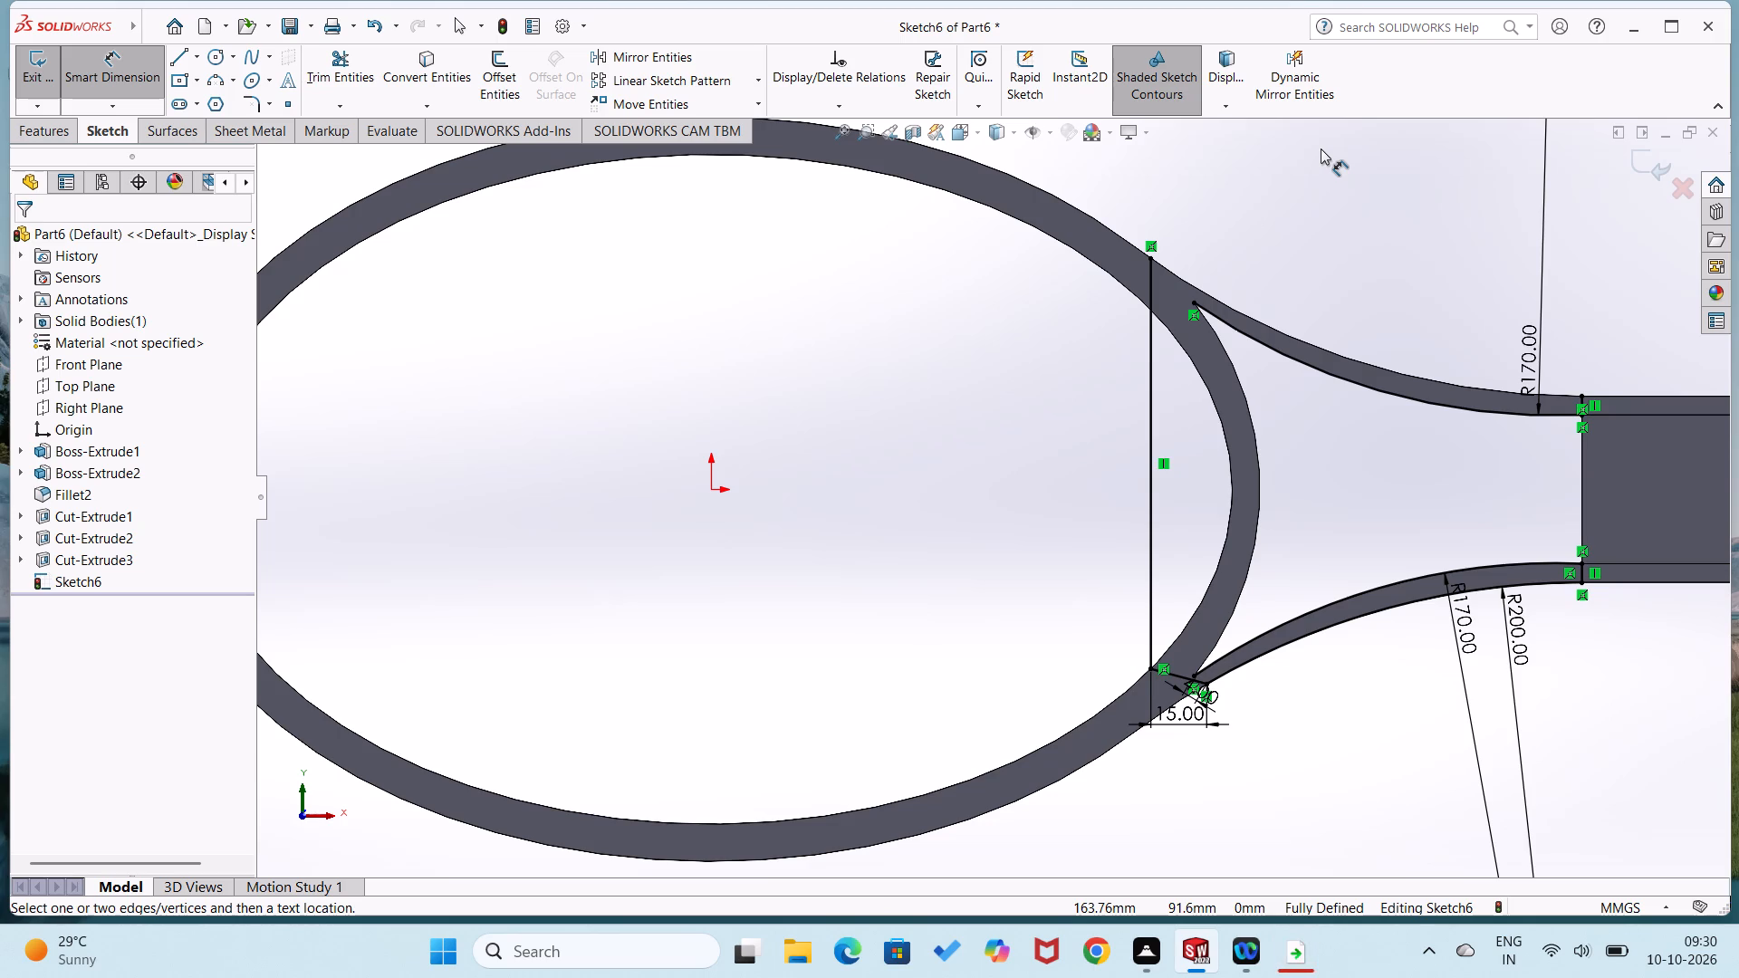
# Draw a second vertical line about 107 mm long from the lower wall's outer arc end to the upper wall's outer edge.
pyautogui.moveTo(1442, 705); pyautogui.dragTo(1383, 753, button='right')
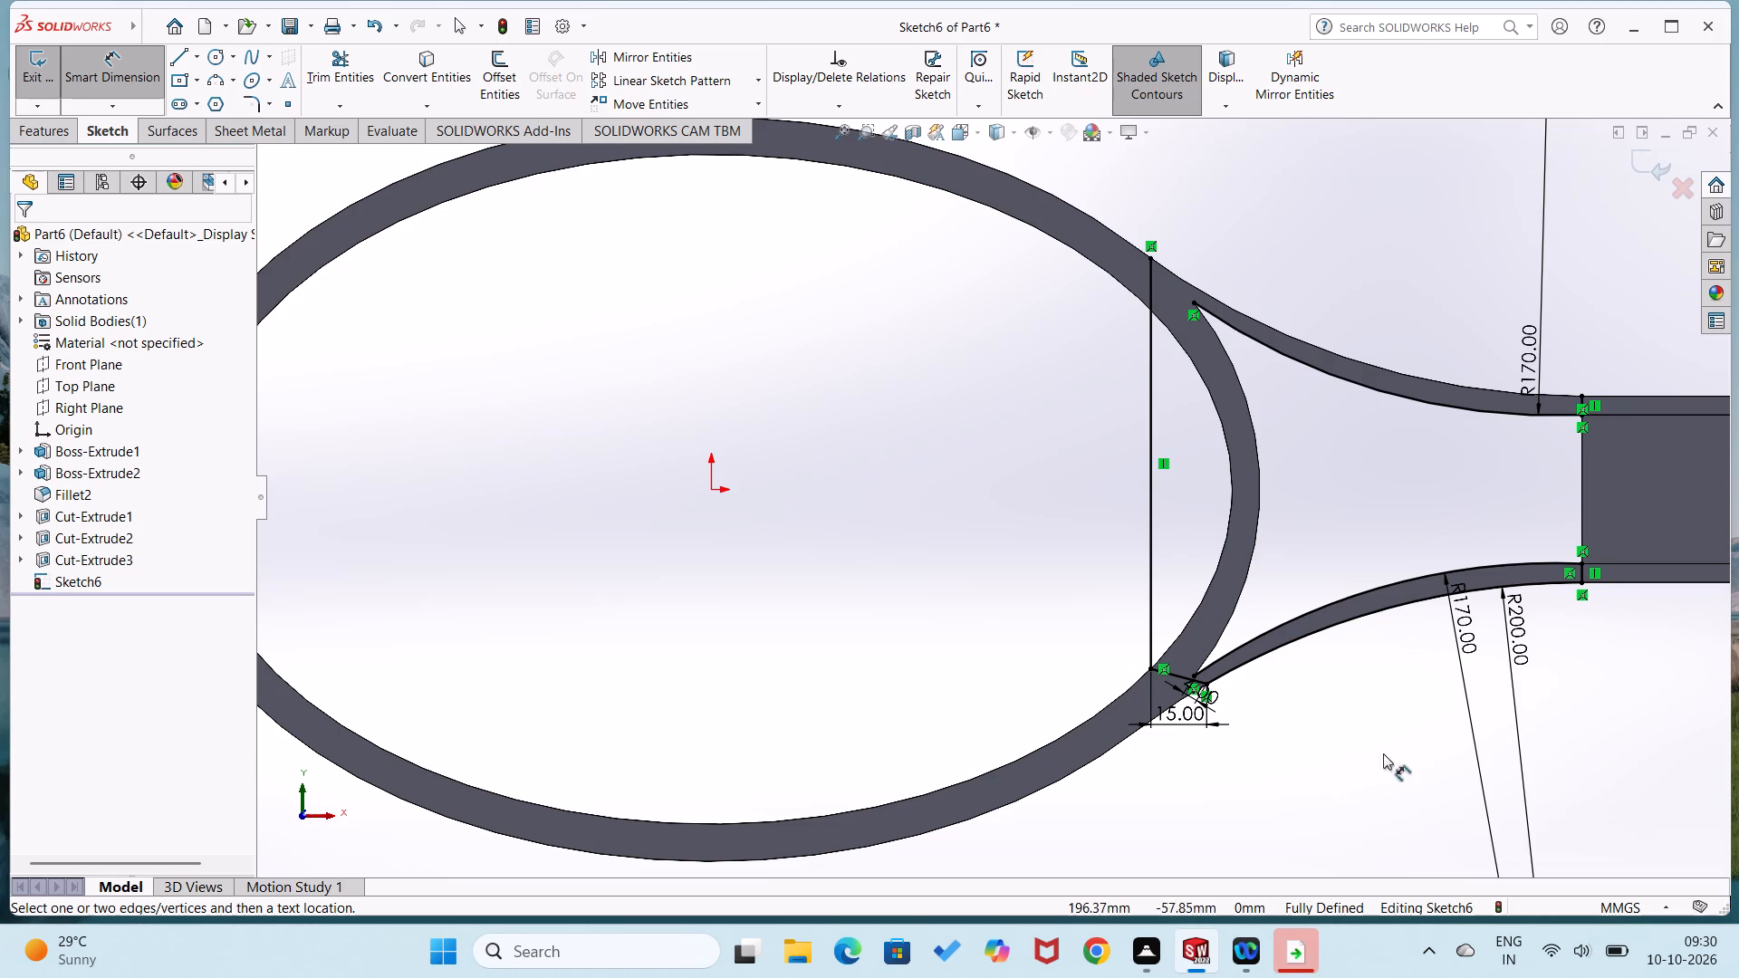
pyautogui.moveTo(1383, 753); pyautogui.dragTo(1324, 790, button='right')
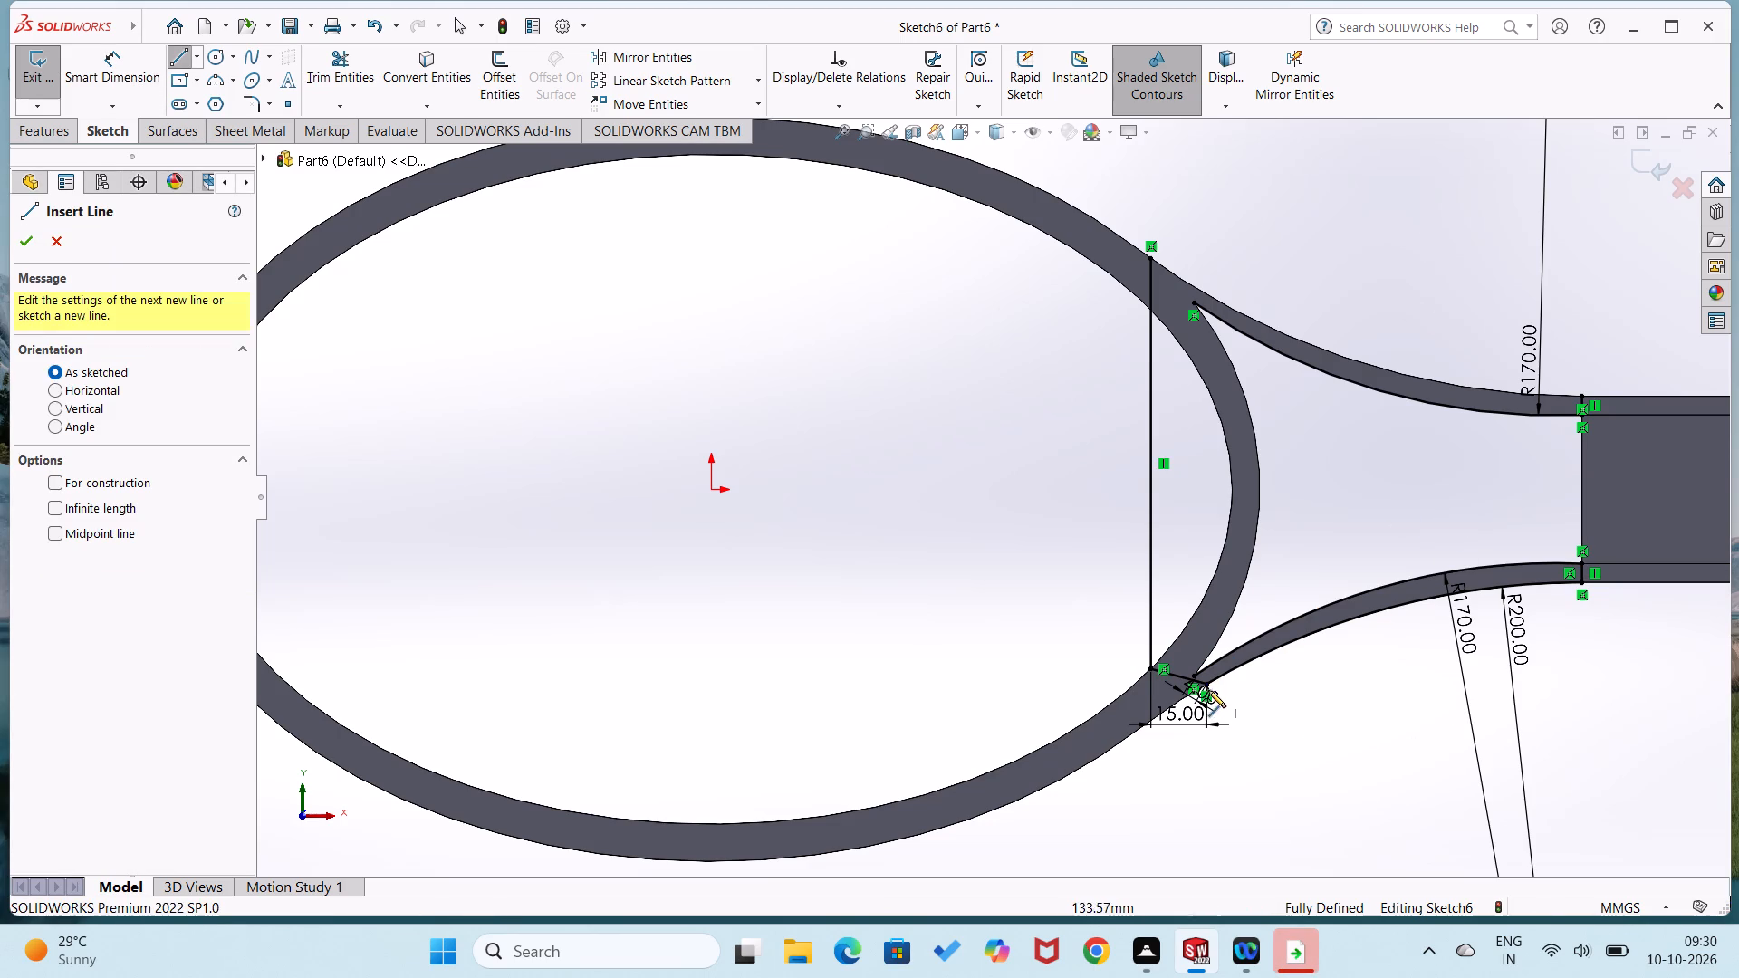
pyautogui.click(1205, 685)
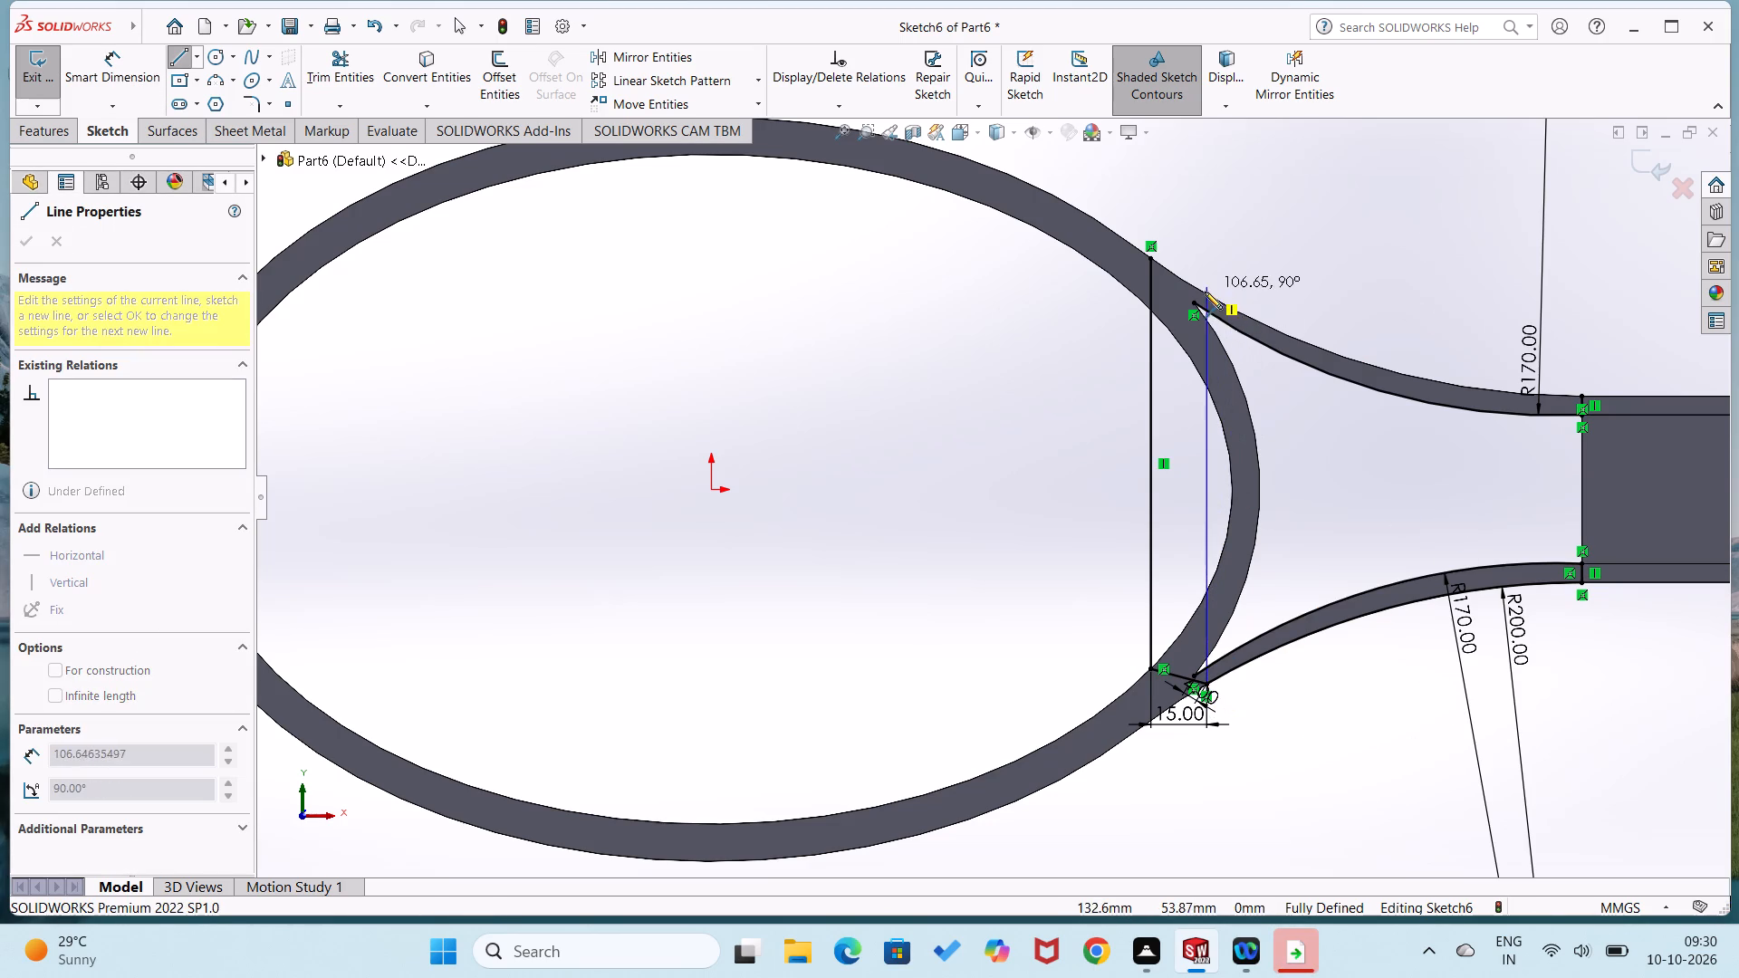
pyautogui.click(1207, 293)
pyautogui.moveTo(1252, 283); pyautogui.dragTo(1261, 160, button='right')
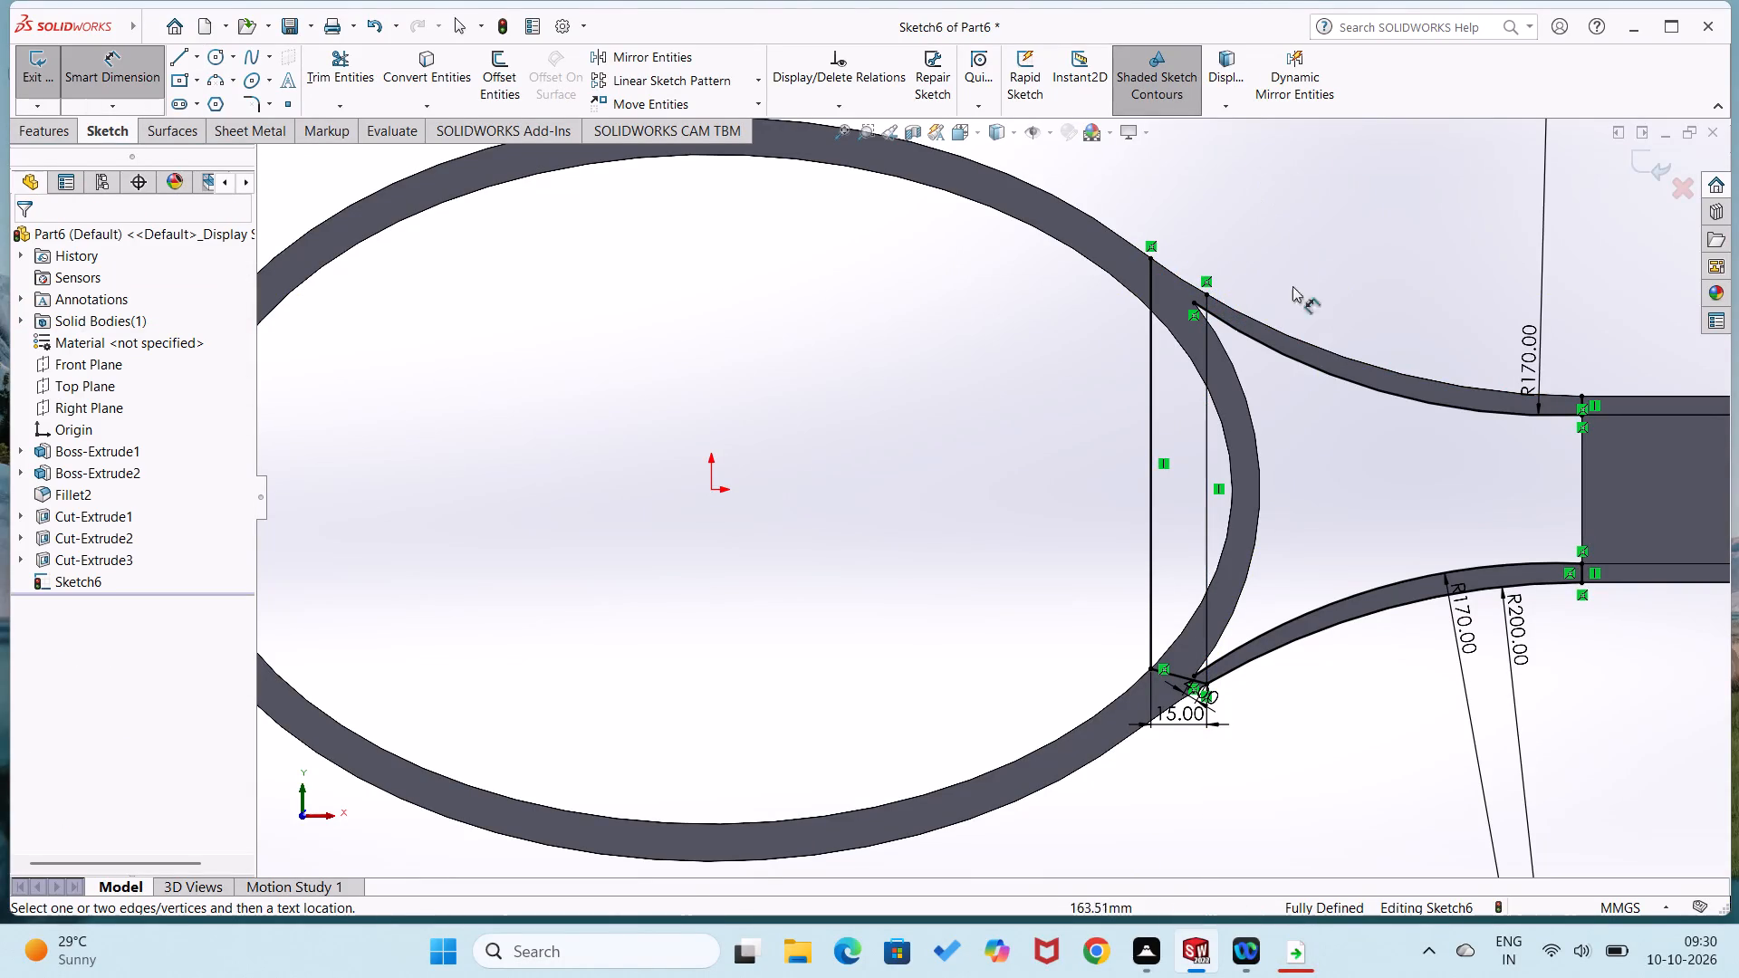
# Trace the upper neck wall's outer edge with a three-point arc of 200 mm radius, from the handle-side line to the second vertical line.
pyautogui.click(216, 72)
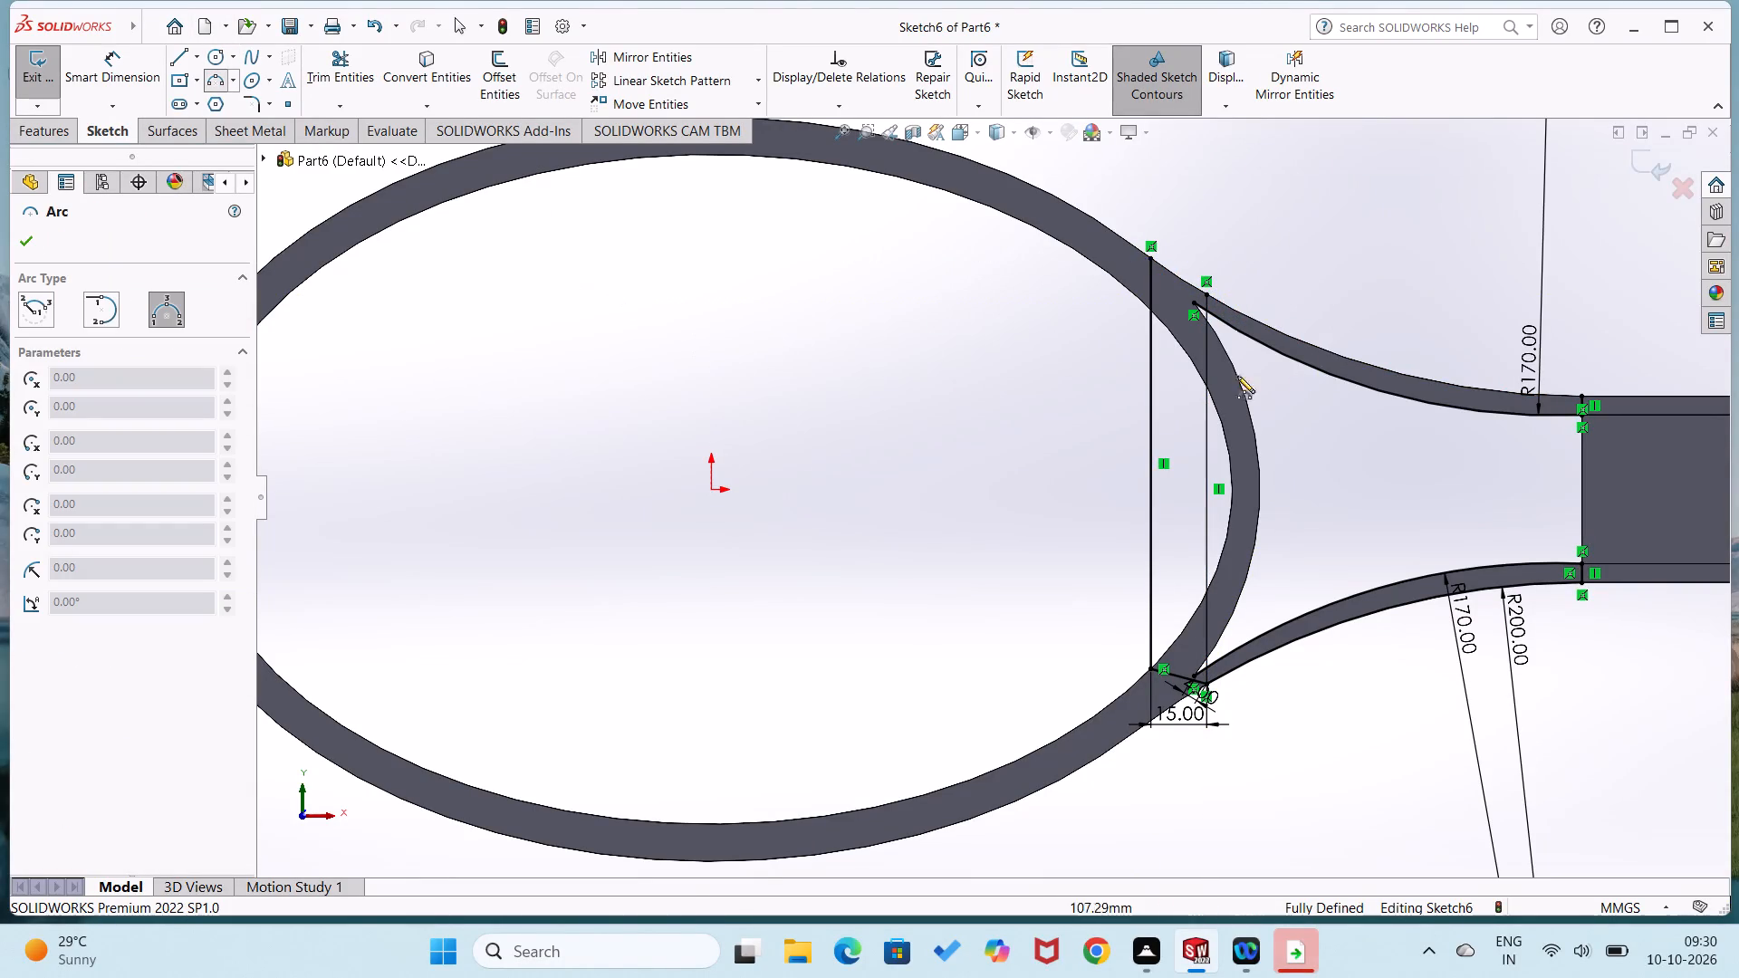
pyautogui.click(1580, 398)
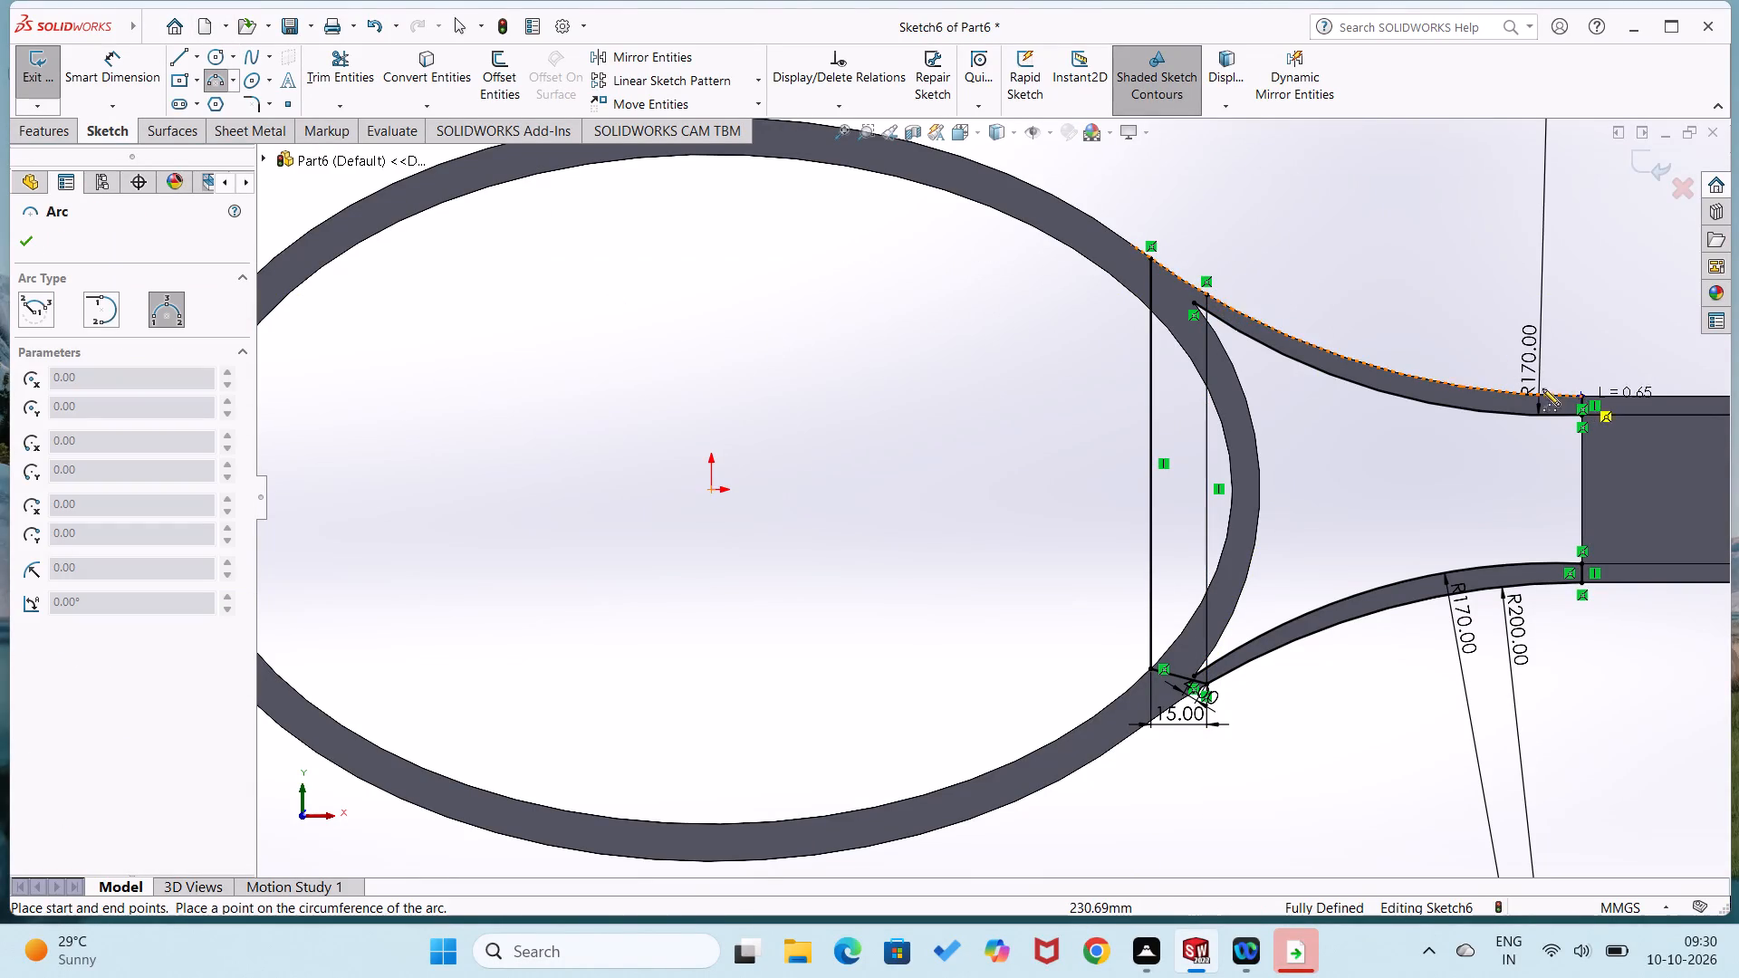
pyautogui.click(1208, 292)
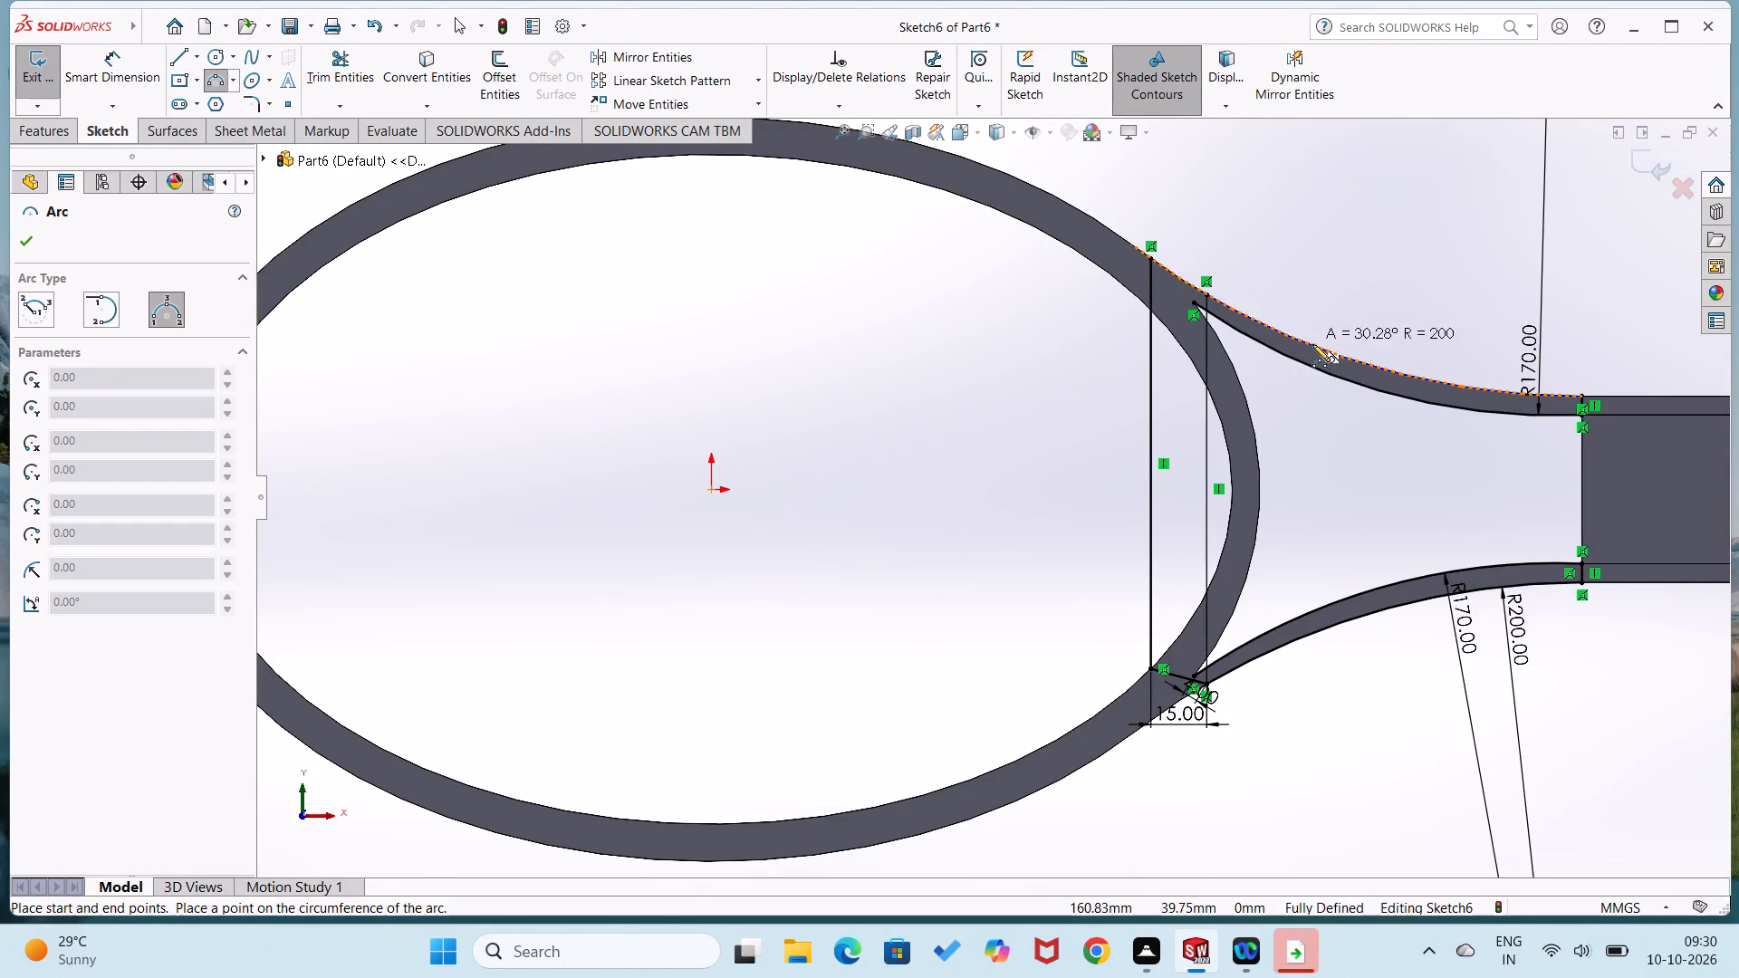
pyautogui.click(1322, 350)
pyautogui.moveTo(1323, 499); pyautogui.dragTo(1340, 374, button='right')
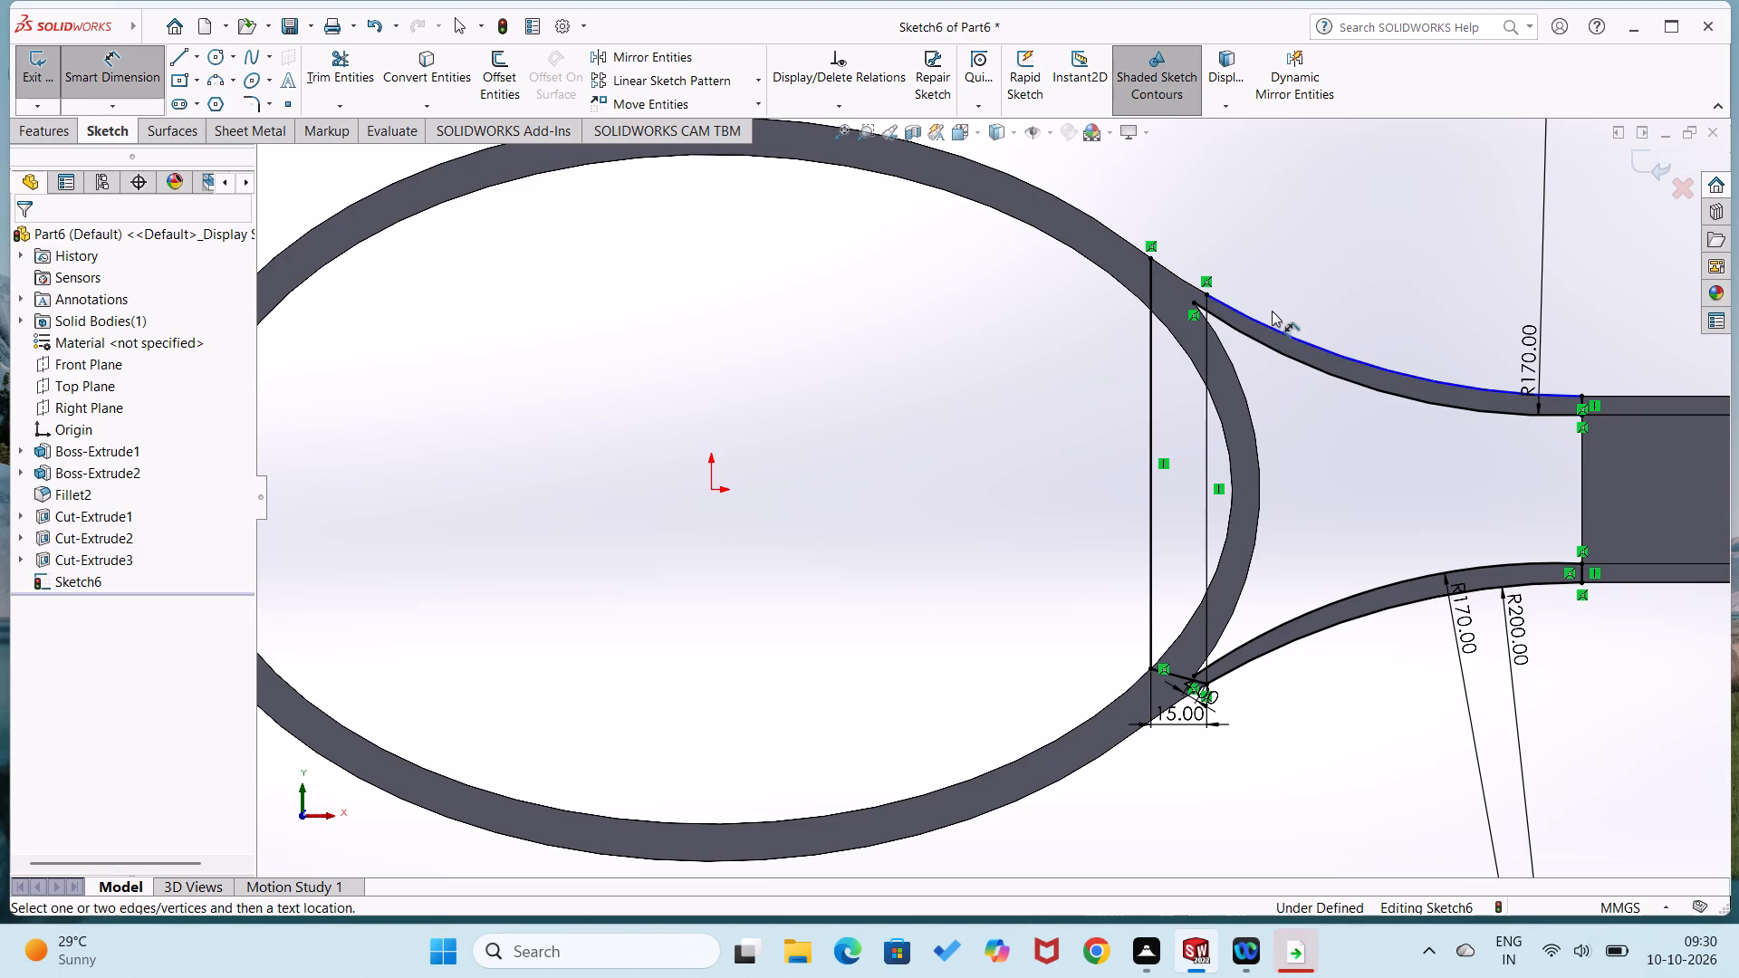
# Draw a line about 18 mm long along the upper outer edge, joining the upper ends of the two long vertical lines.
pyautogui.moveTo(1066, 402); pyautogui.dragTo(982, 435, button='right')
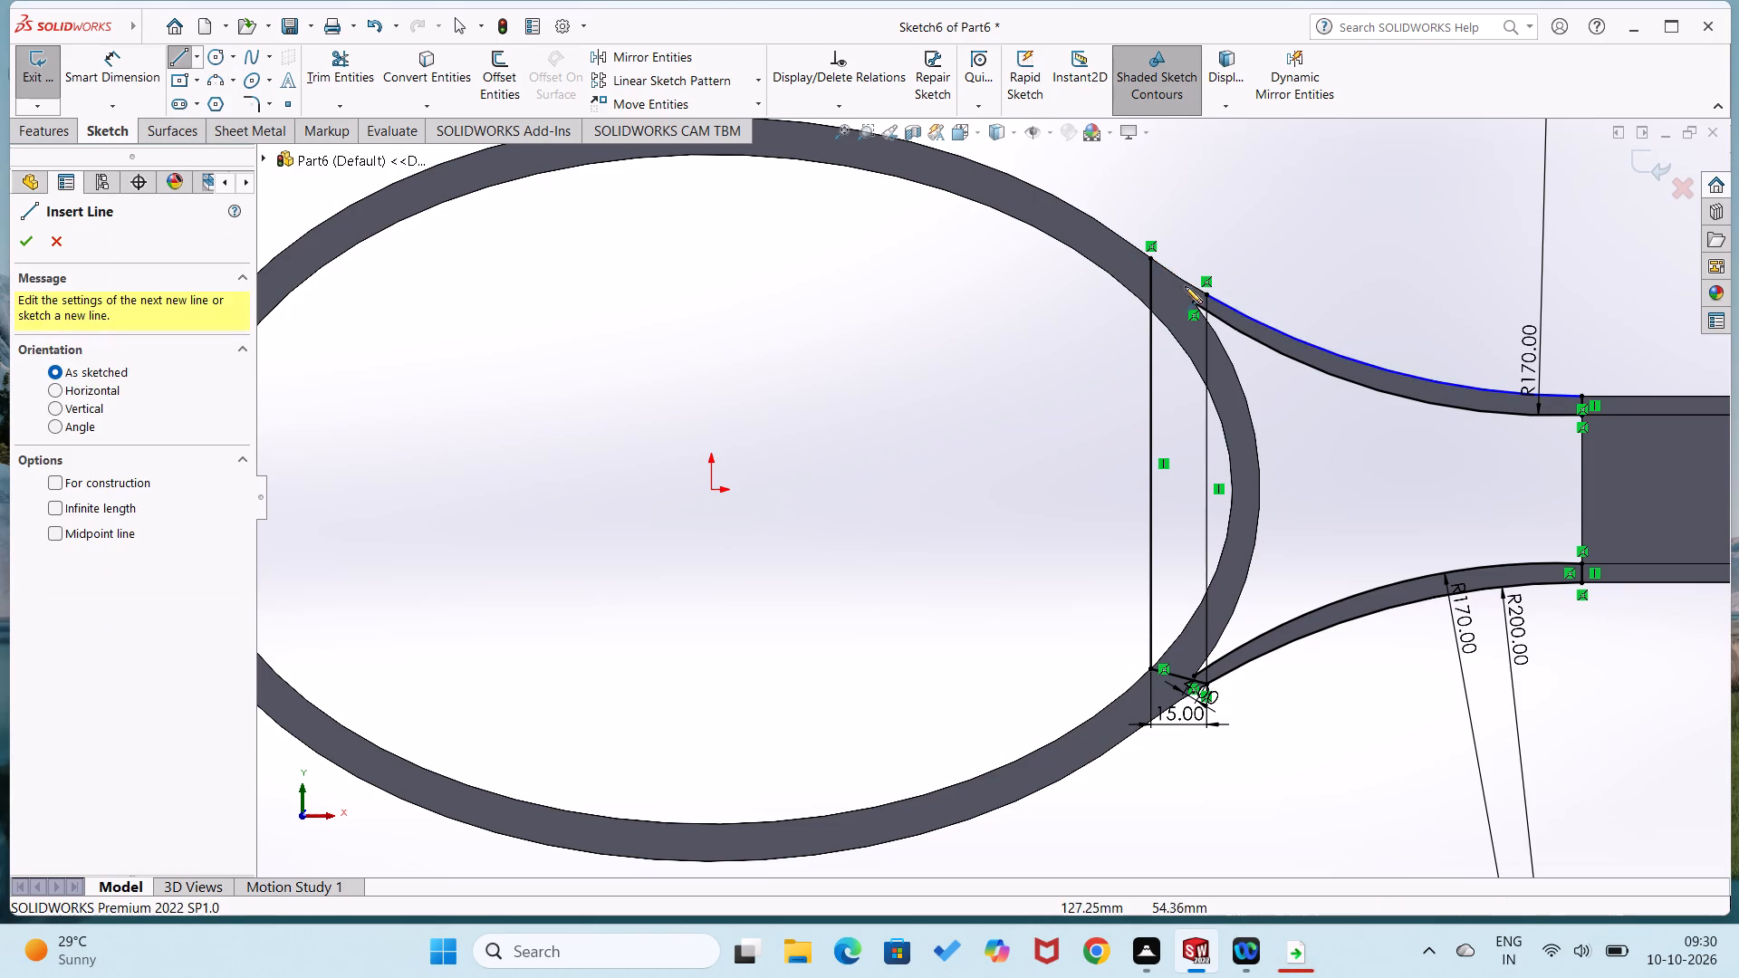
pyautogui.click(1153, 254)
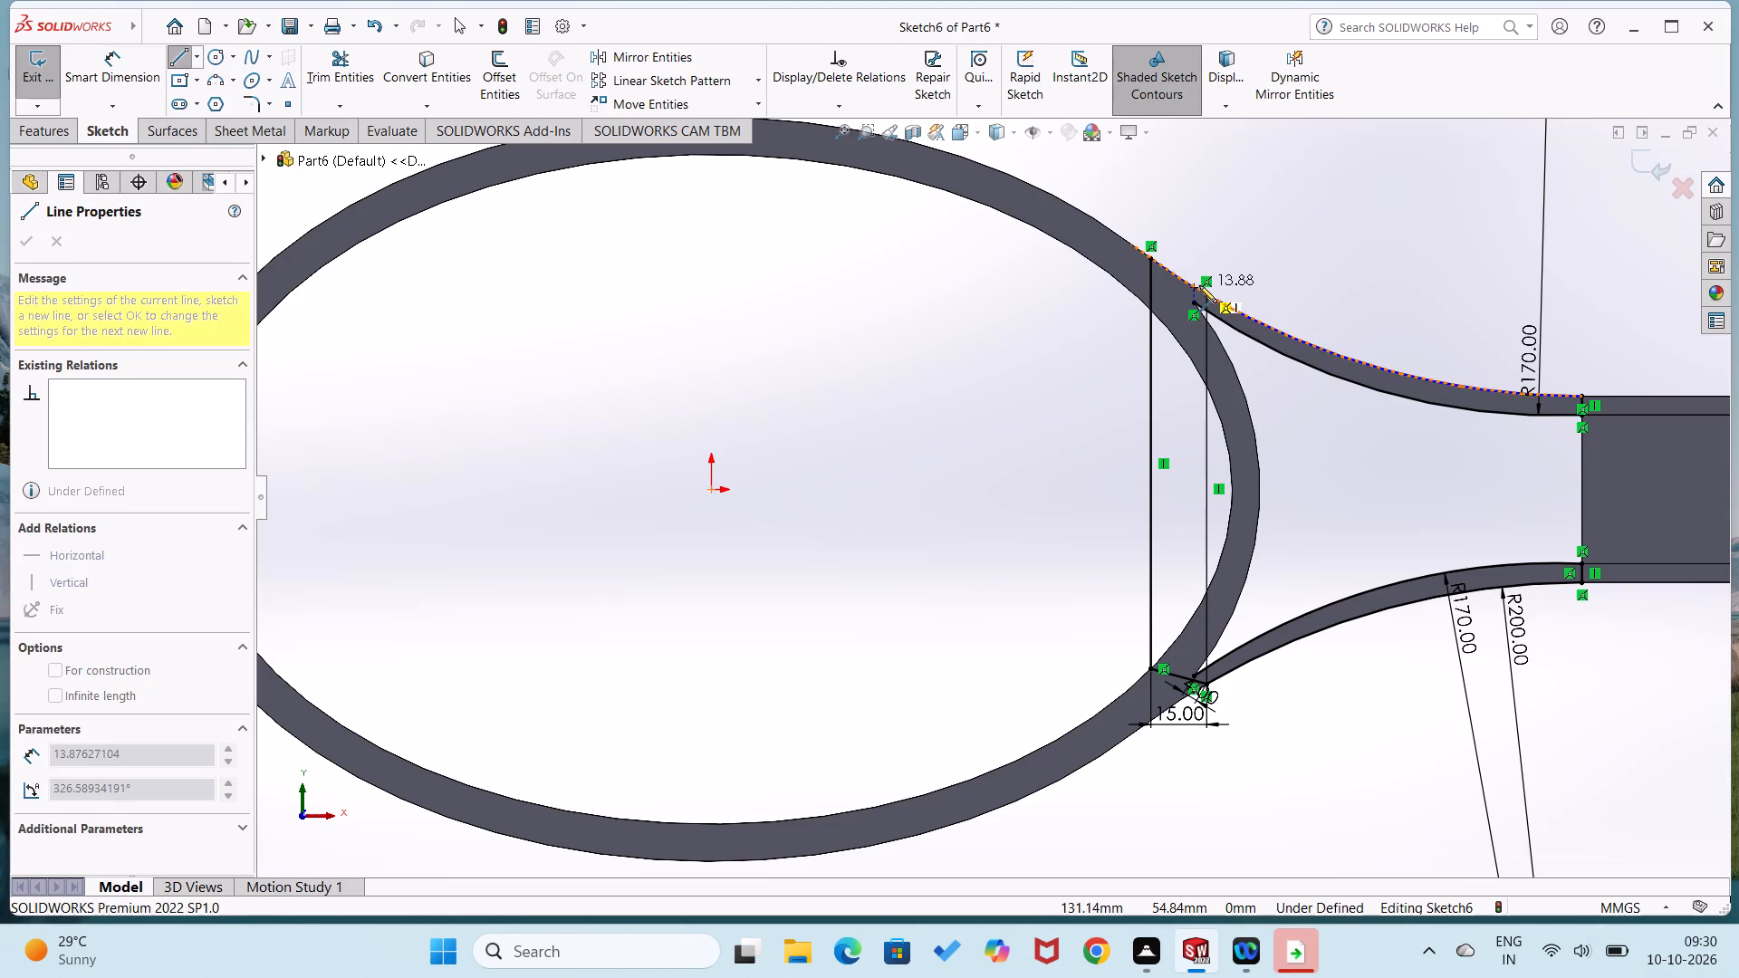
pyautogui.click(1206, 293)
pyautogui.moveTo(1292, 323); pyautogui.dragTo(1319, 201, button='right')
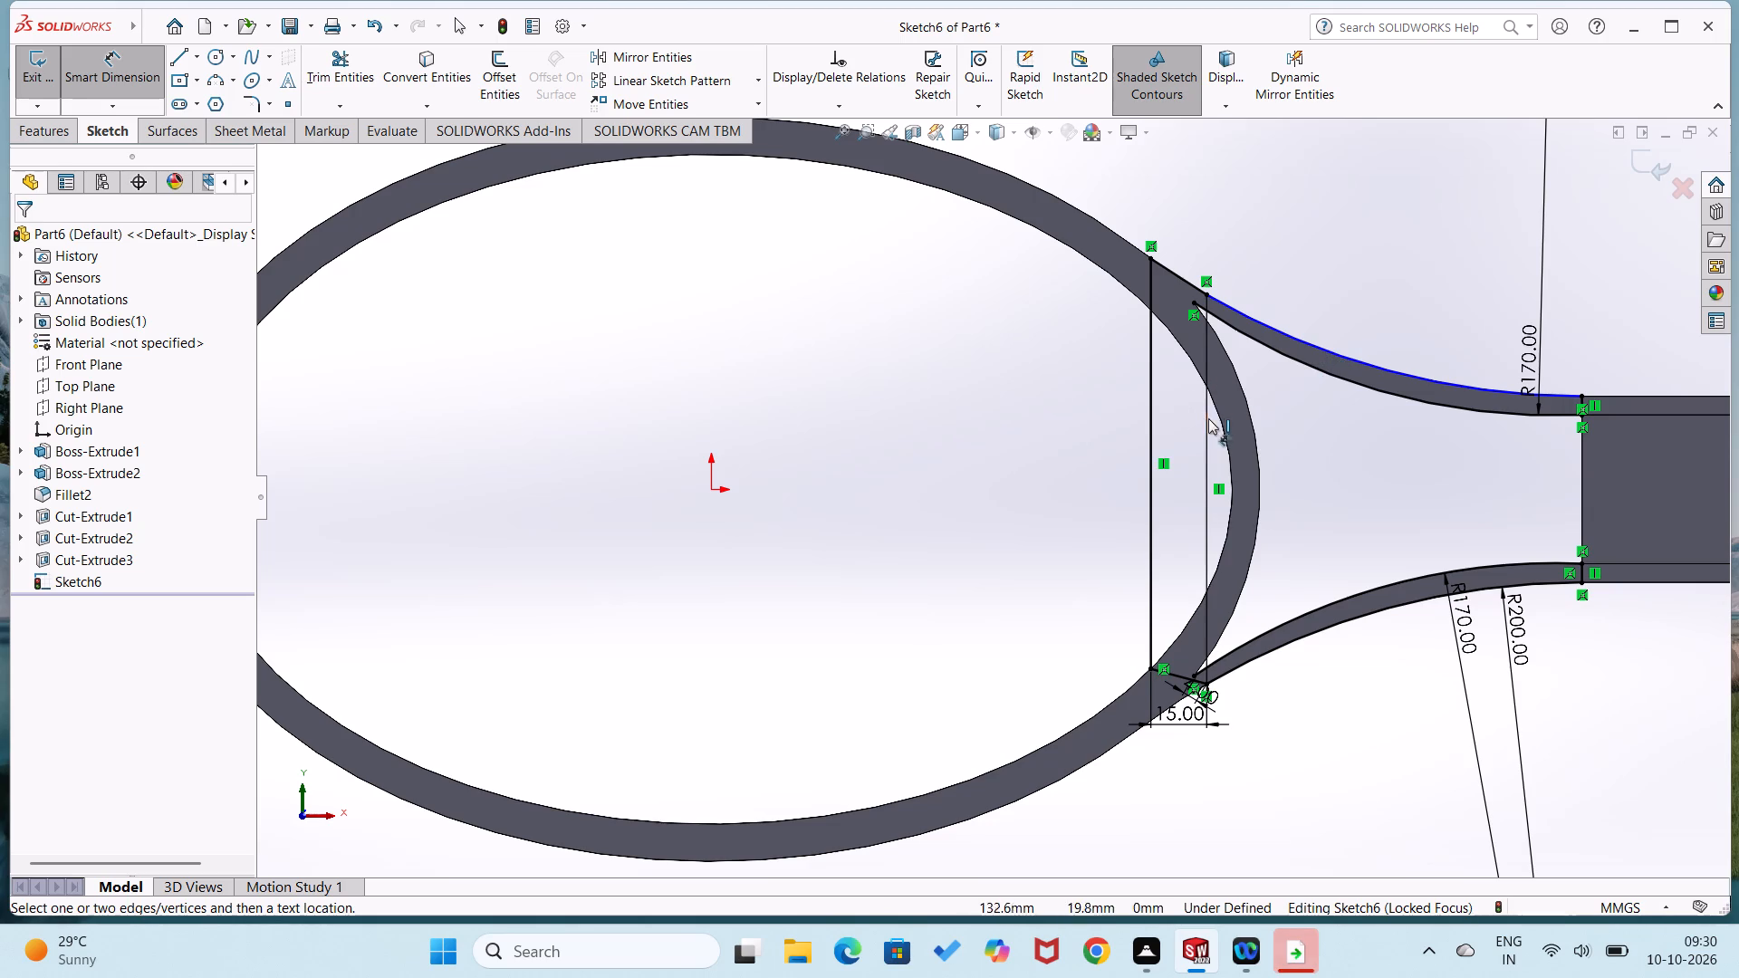
# Trim away the second vertical line's middle portion between the neck walls and the entire first vertical line inside the head.
pyautogui.click(341, 88)
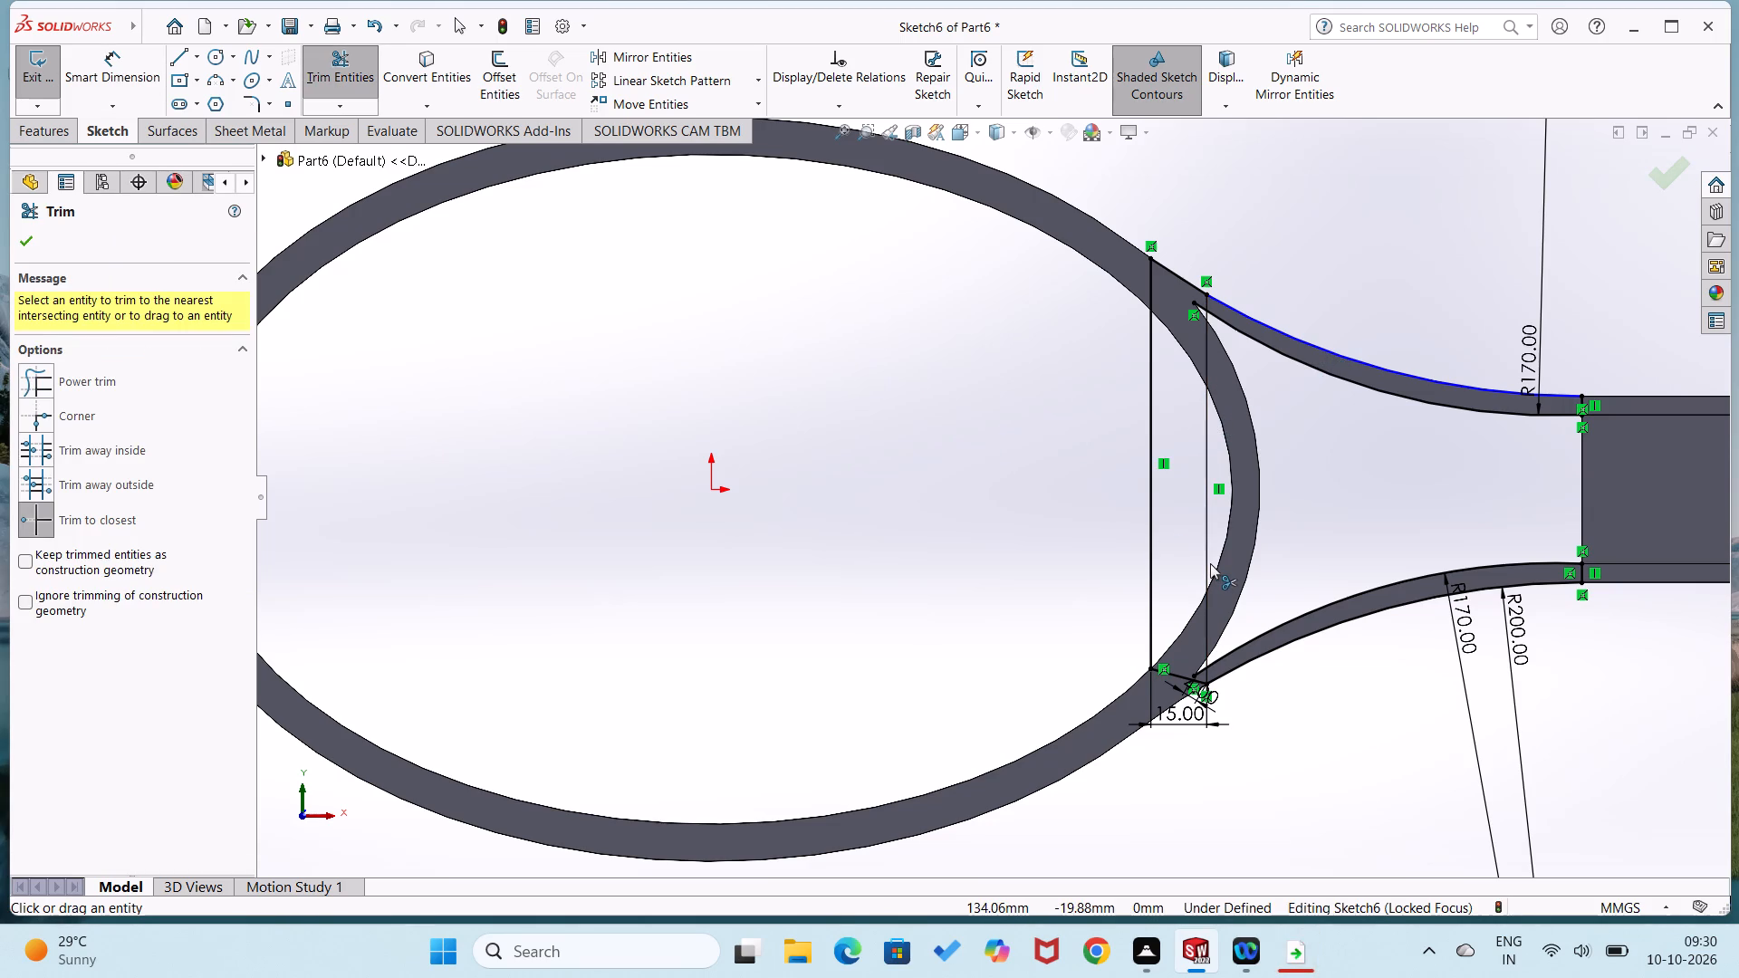
pyautogui.click(1207, 568)
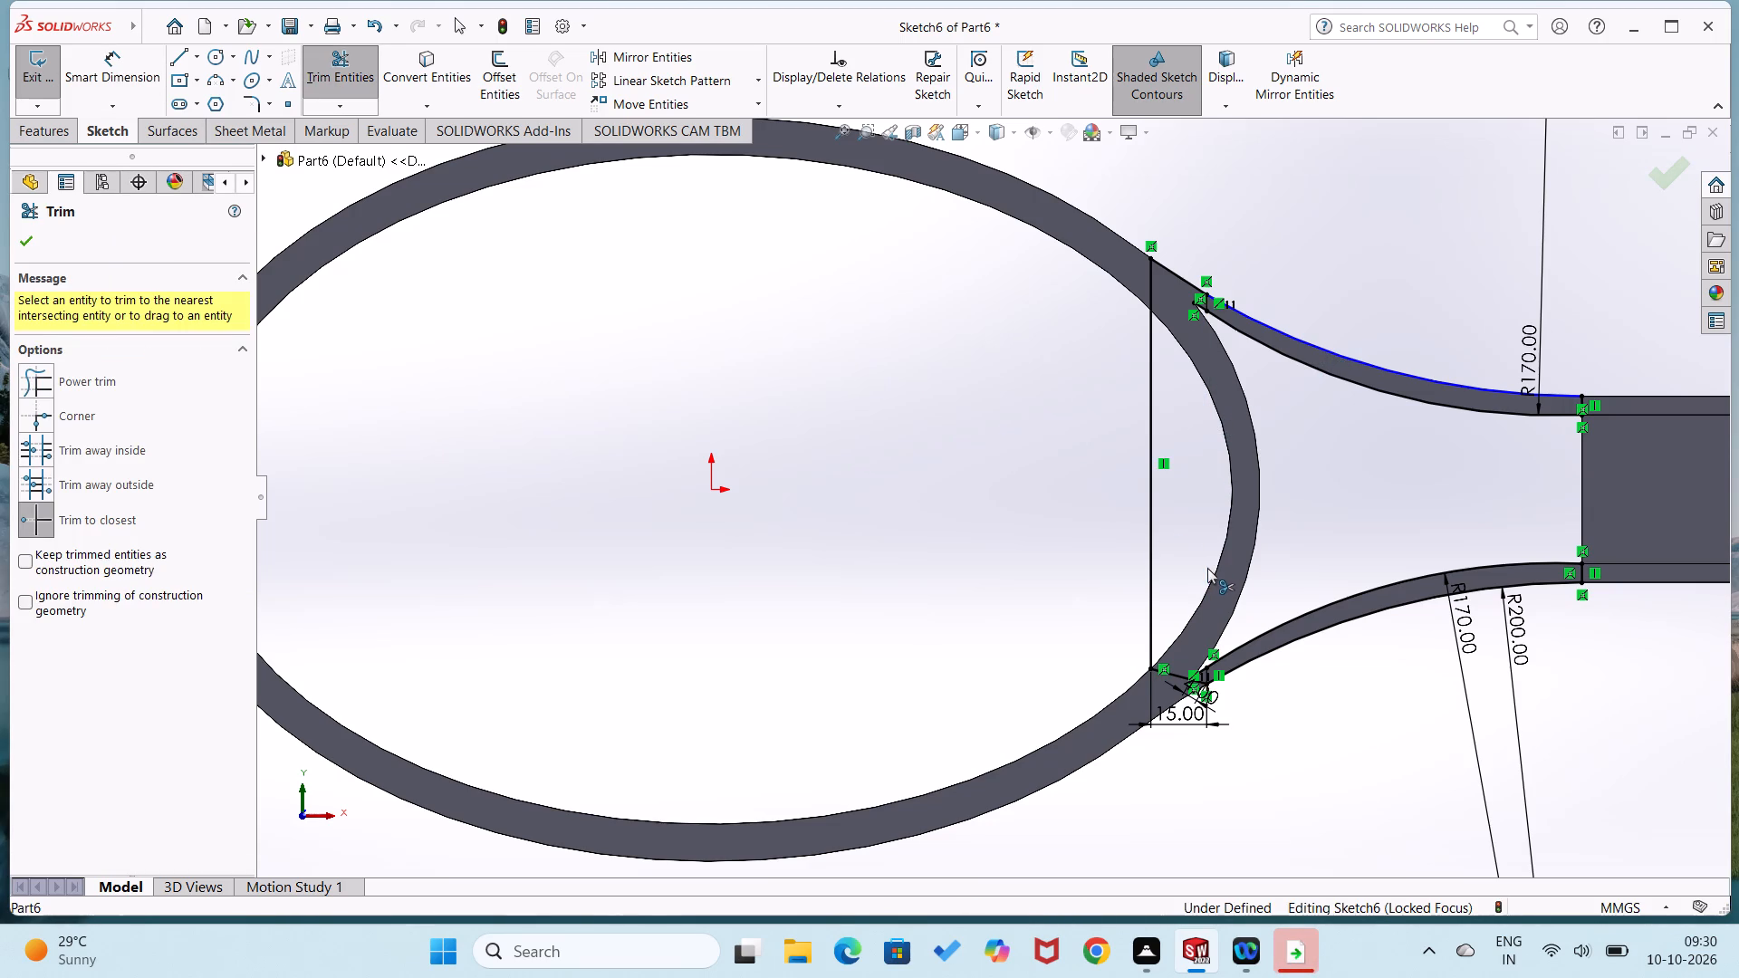
pyautogui.click(1151, 566)
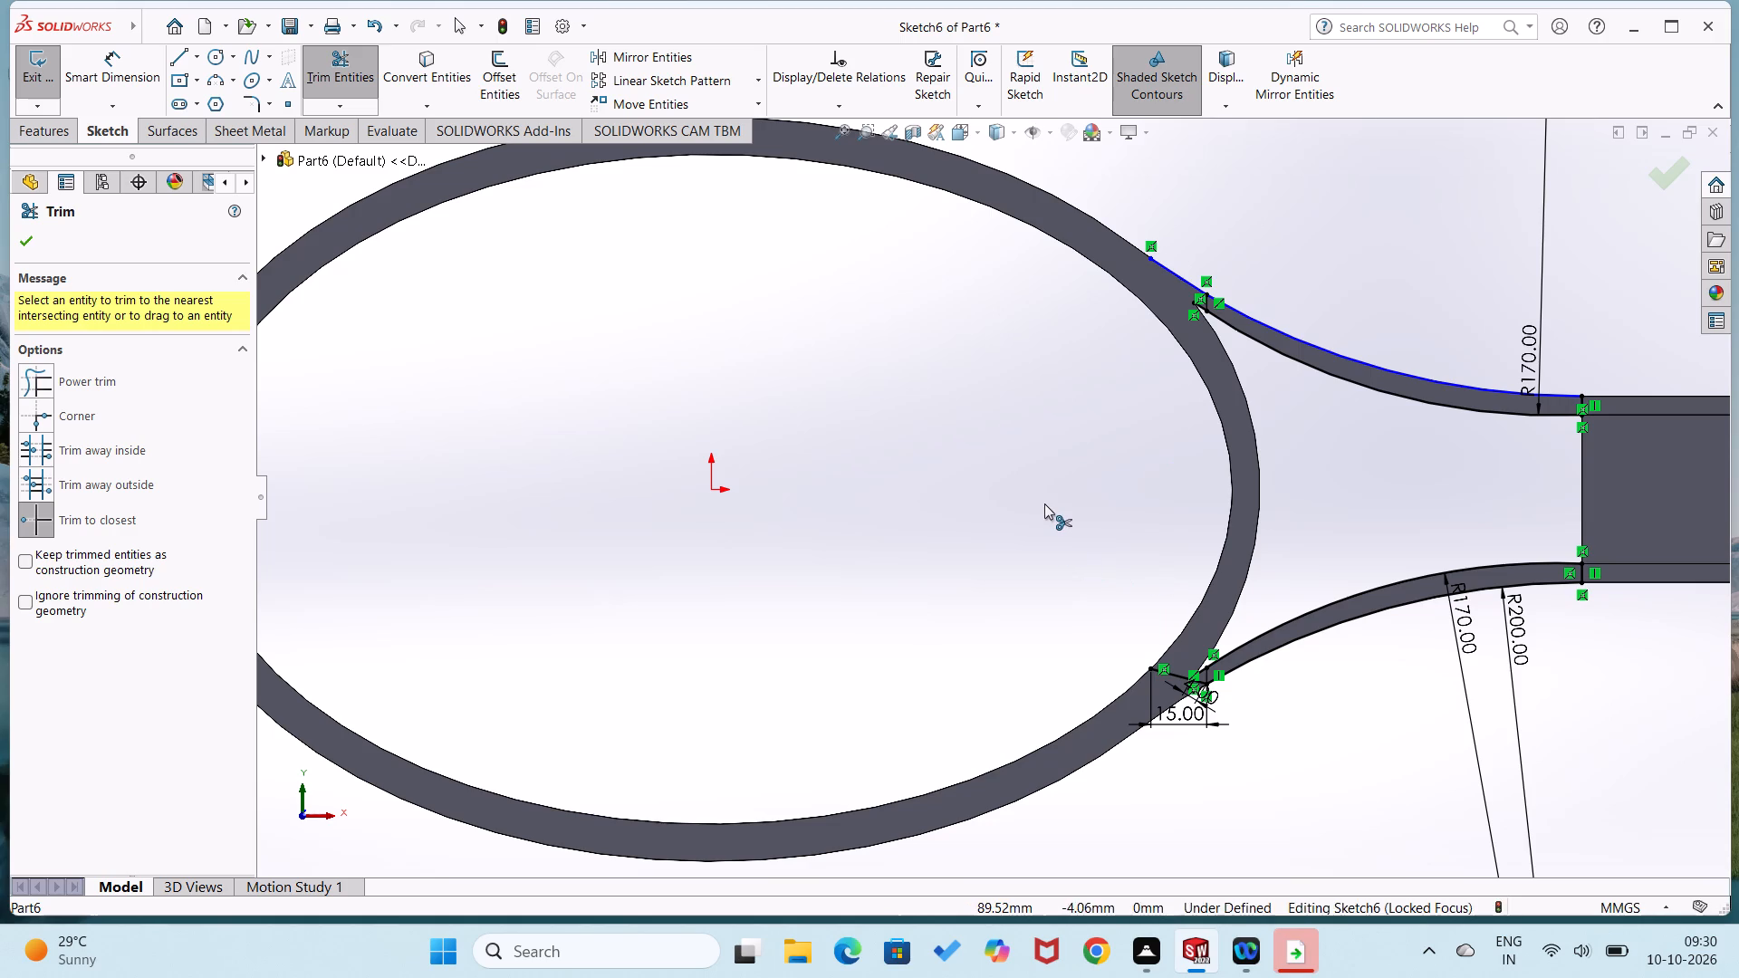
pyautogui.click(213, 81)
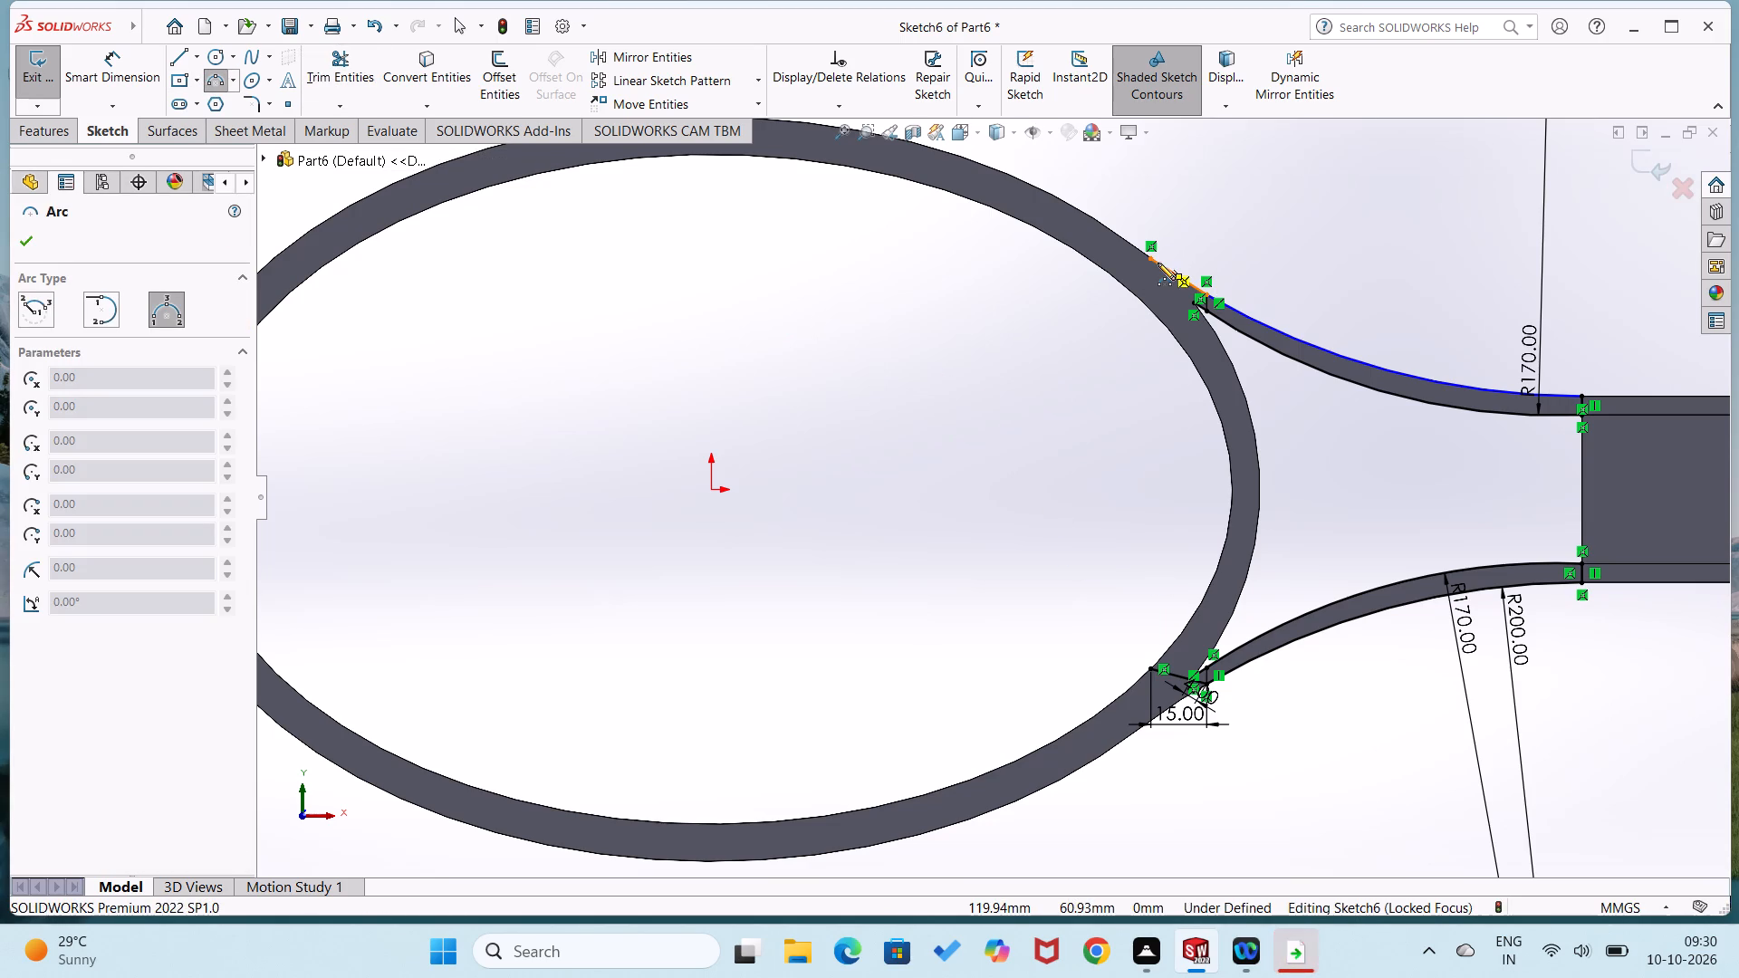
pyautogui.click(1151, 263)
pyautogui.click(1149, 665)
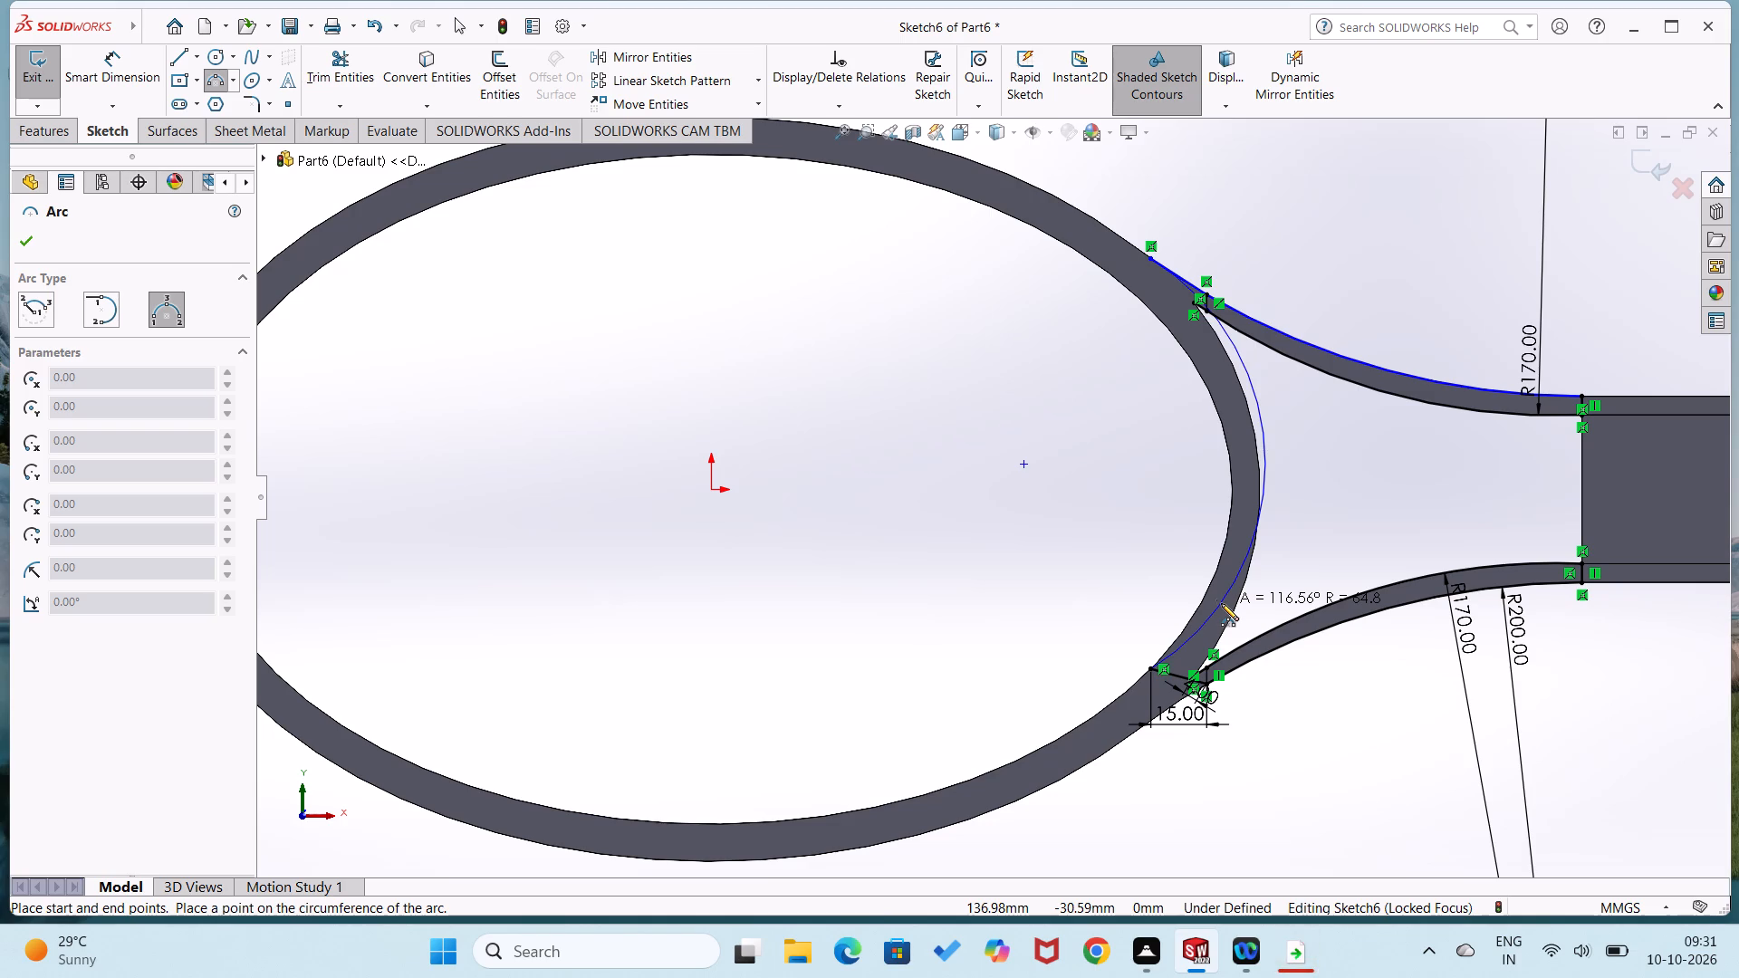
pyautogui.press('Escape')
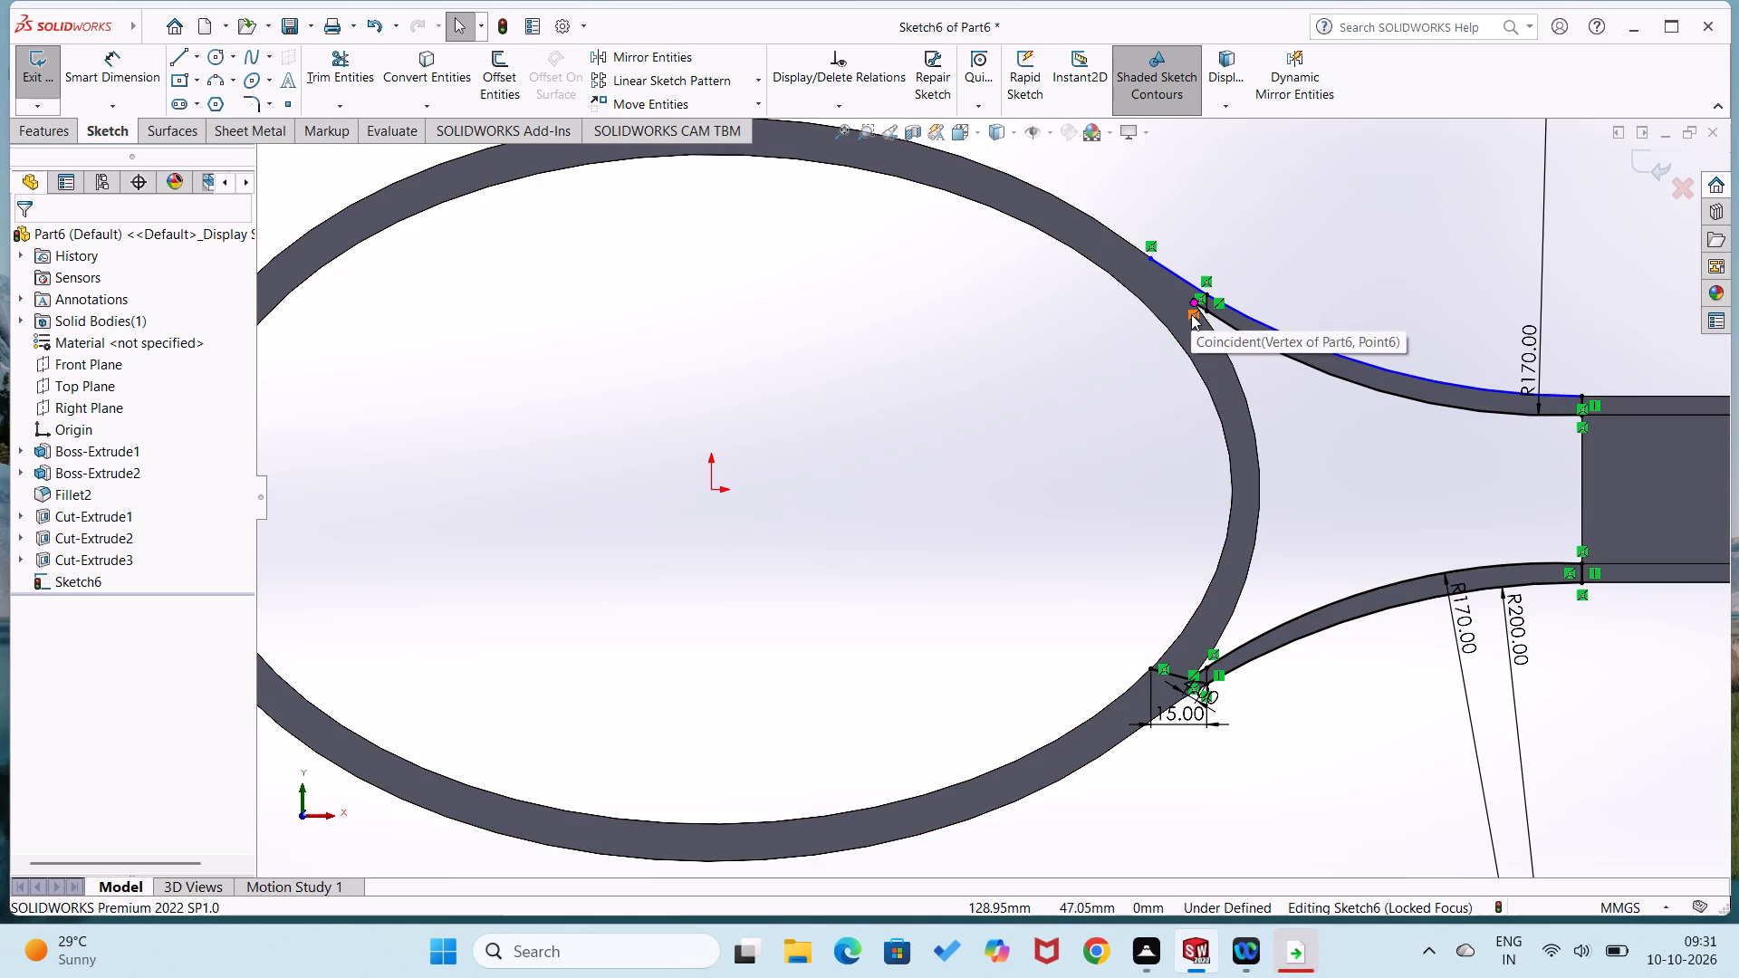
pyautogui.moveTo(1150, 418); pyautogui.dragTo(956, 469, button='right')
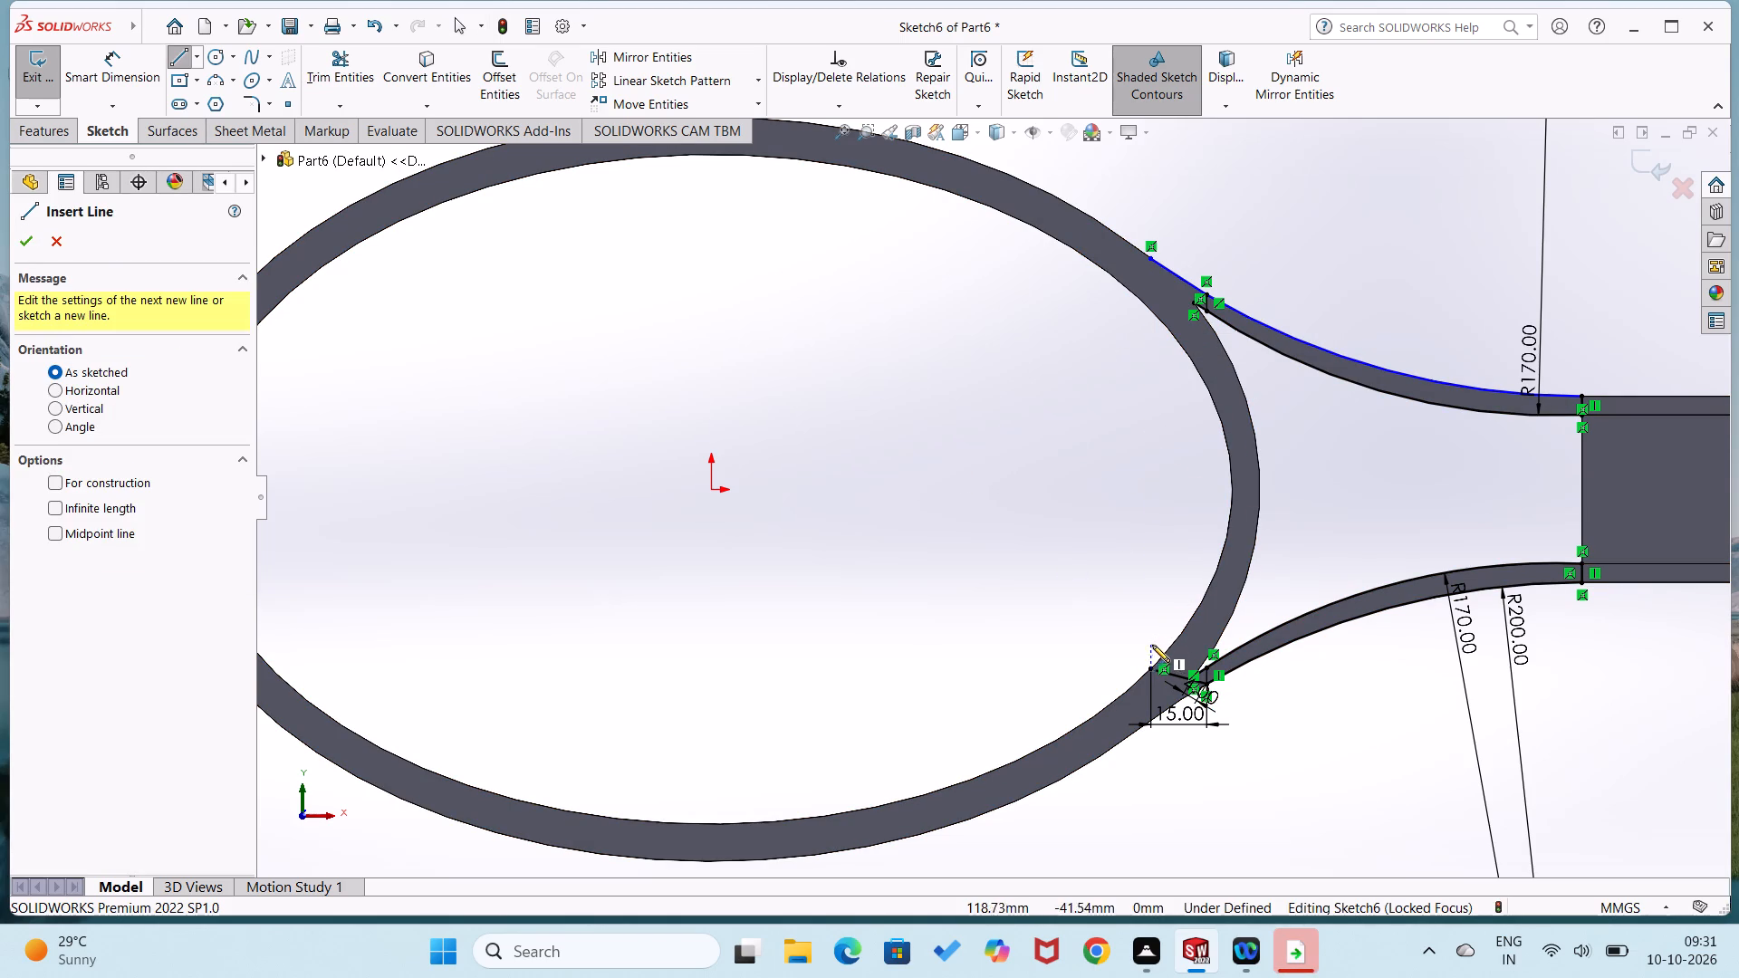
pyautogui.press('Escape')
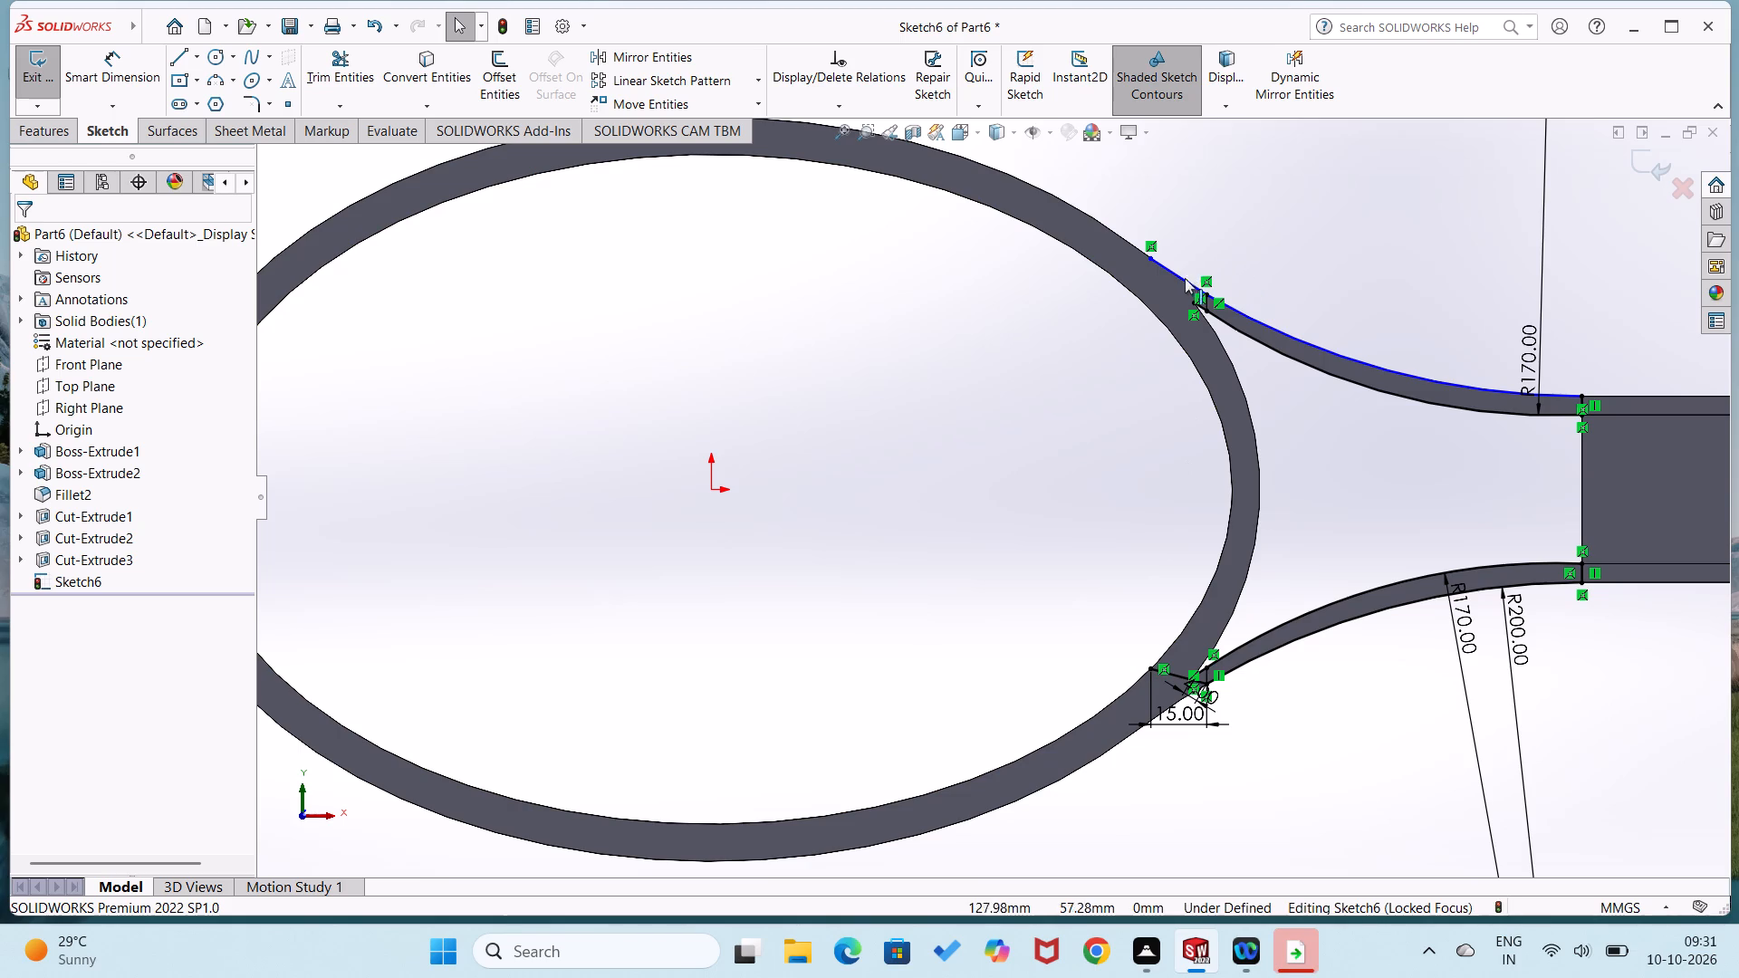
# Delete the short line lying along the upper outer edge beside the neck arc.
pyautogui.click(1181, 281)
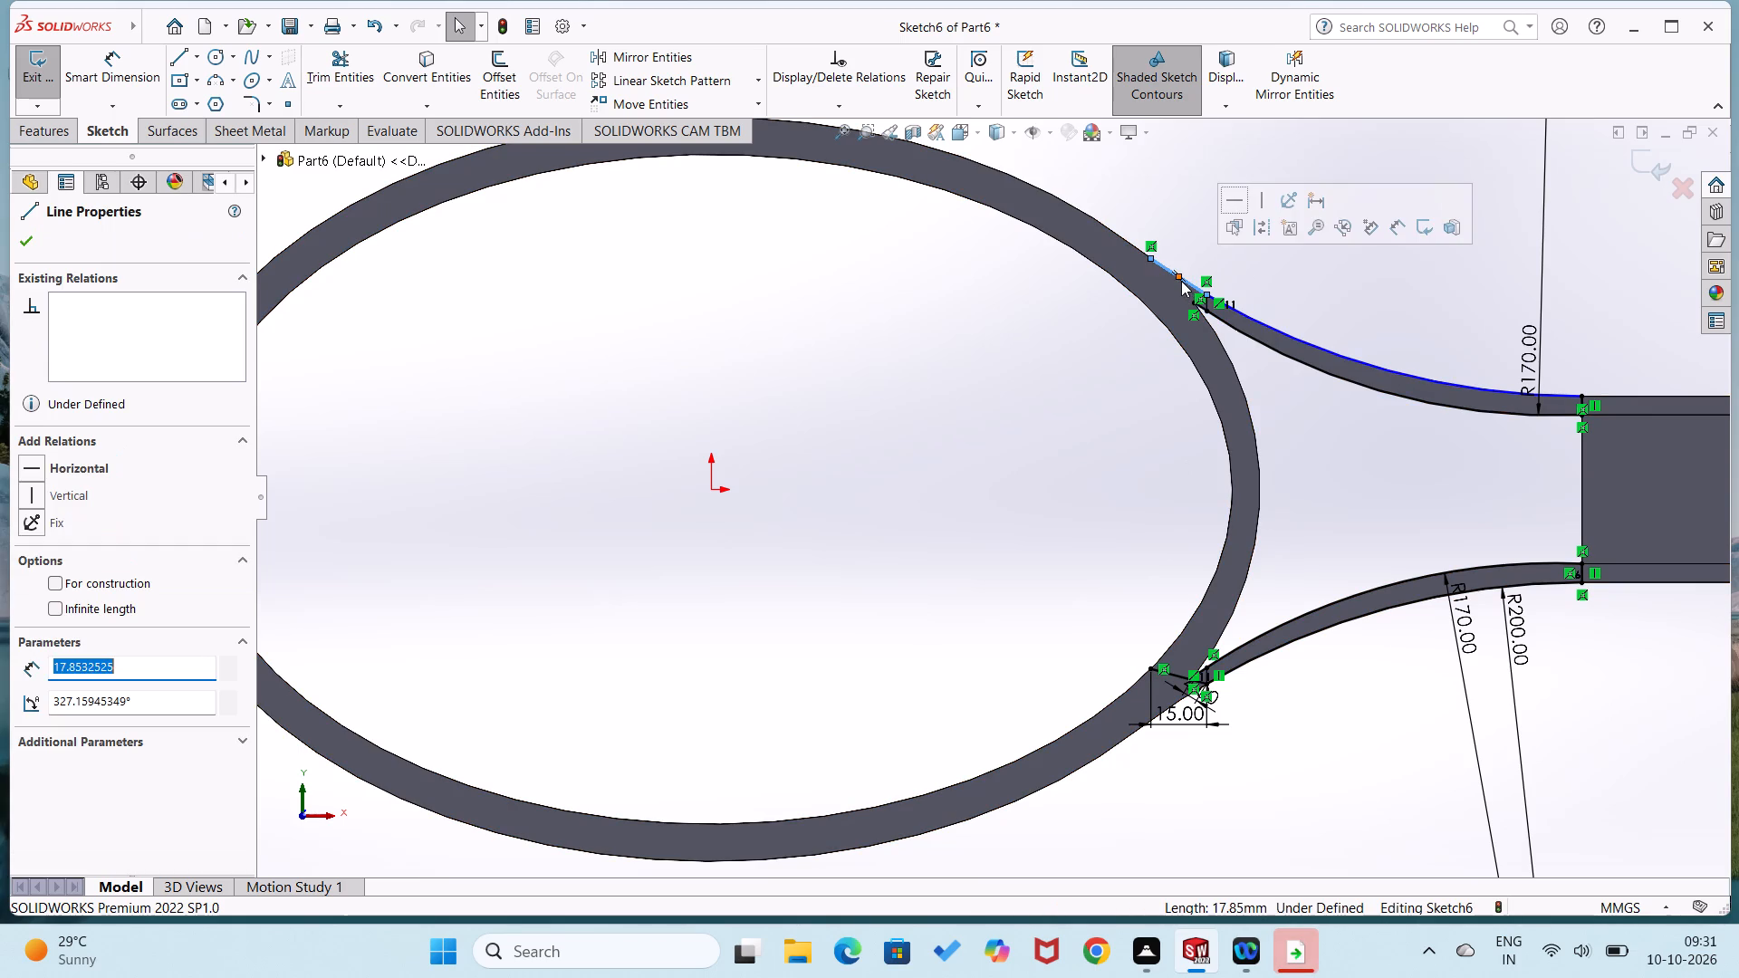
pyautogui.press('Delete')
# Draw a slanted line about 16 mm long from the upper neck arc's head-side end to the ring's inner edge.
pyautogui.moveTo(1151, 357); pyautogui.dragTo(1012, 399, button='right')
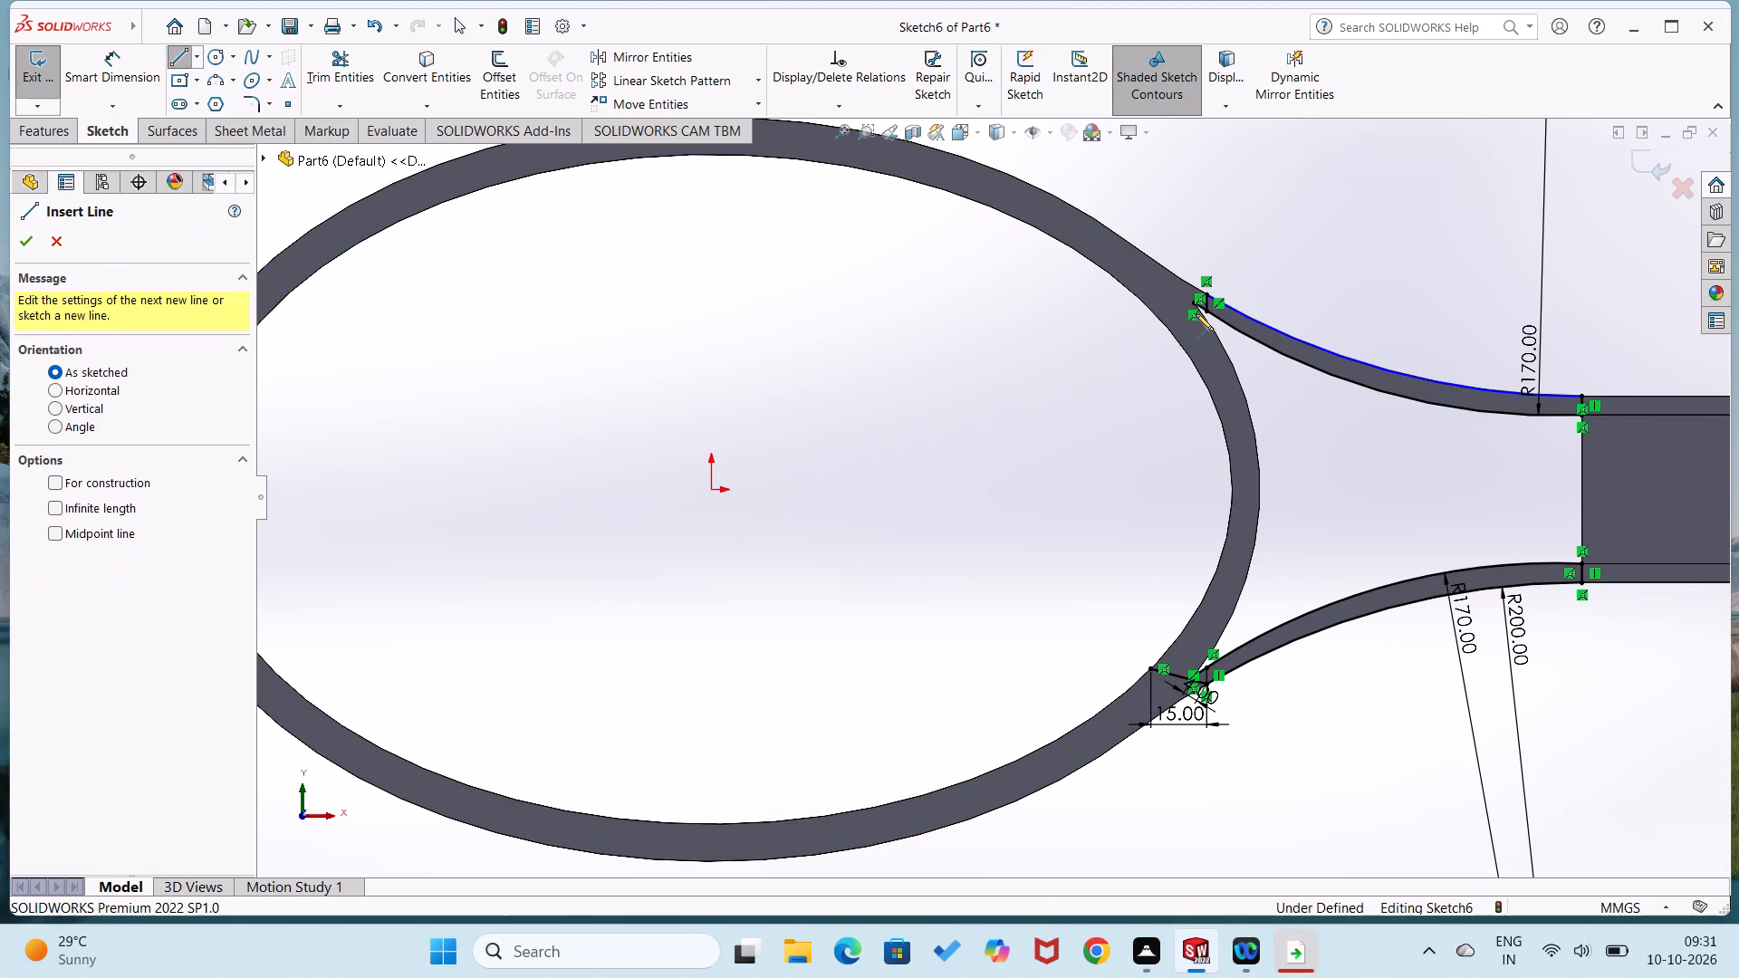
pyautogui.click(1206, 293)
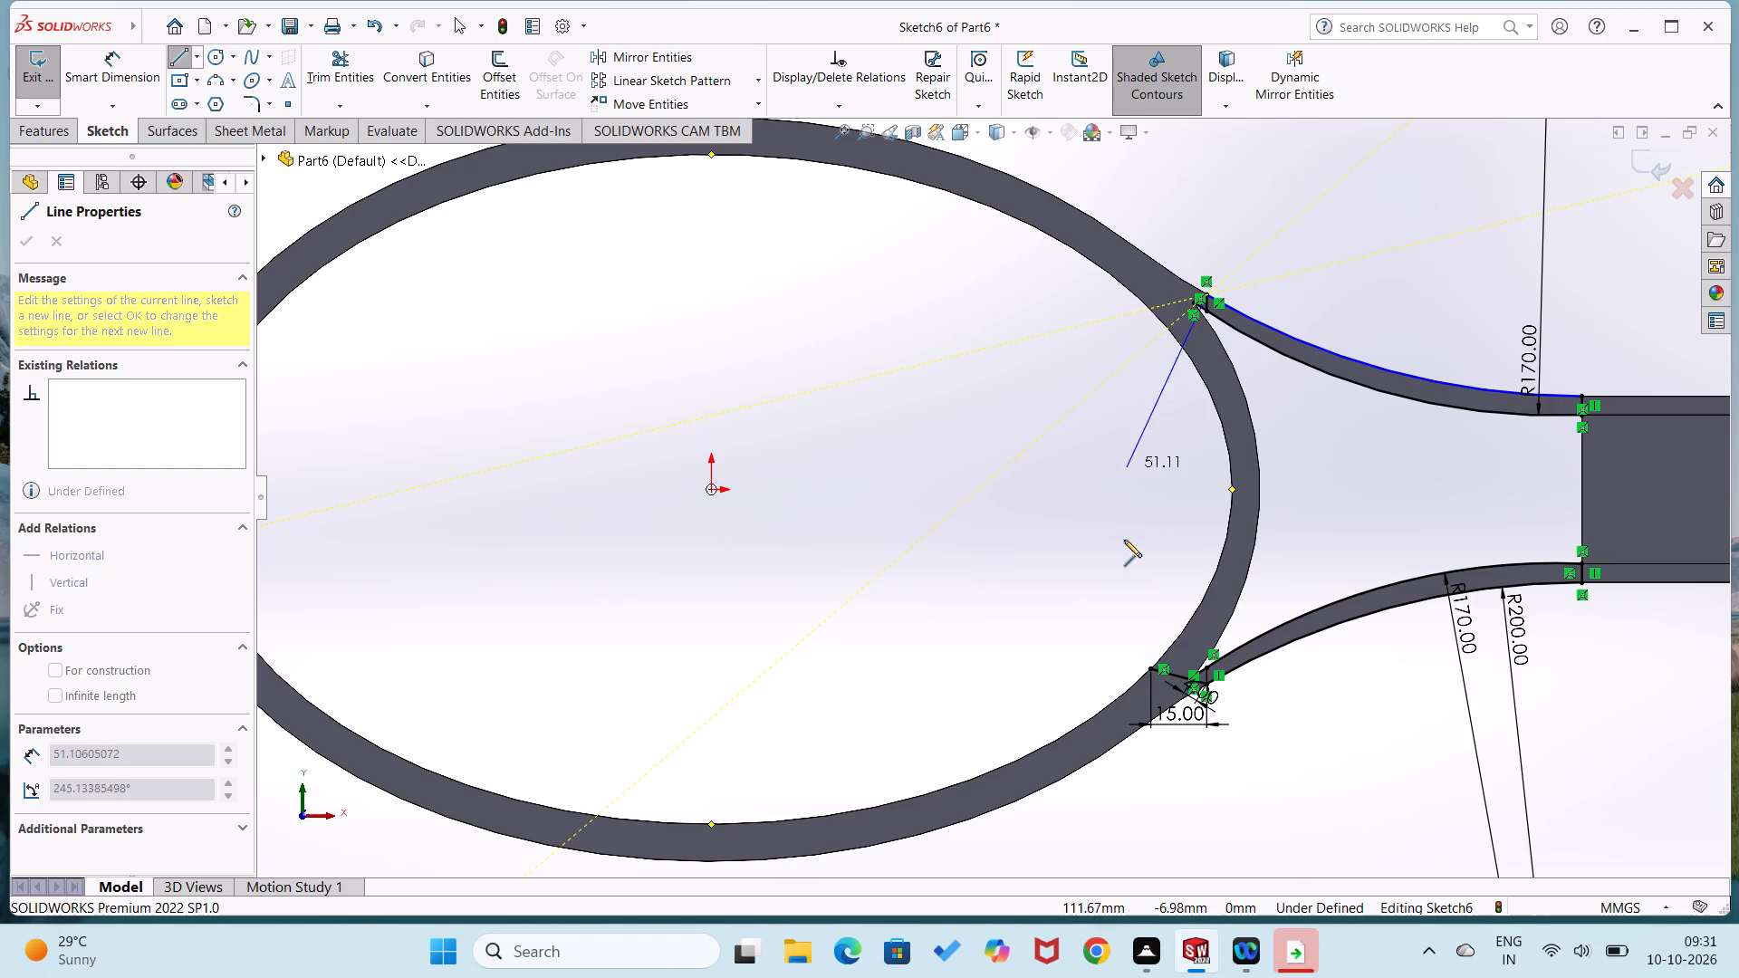
pyautogui.click(1147, 306)
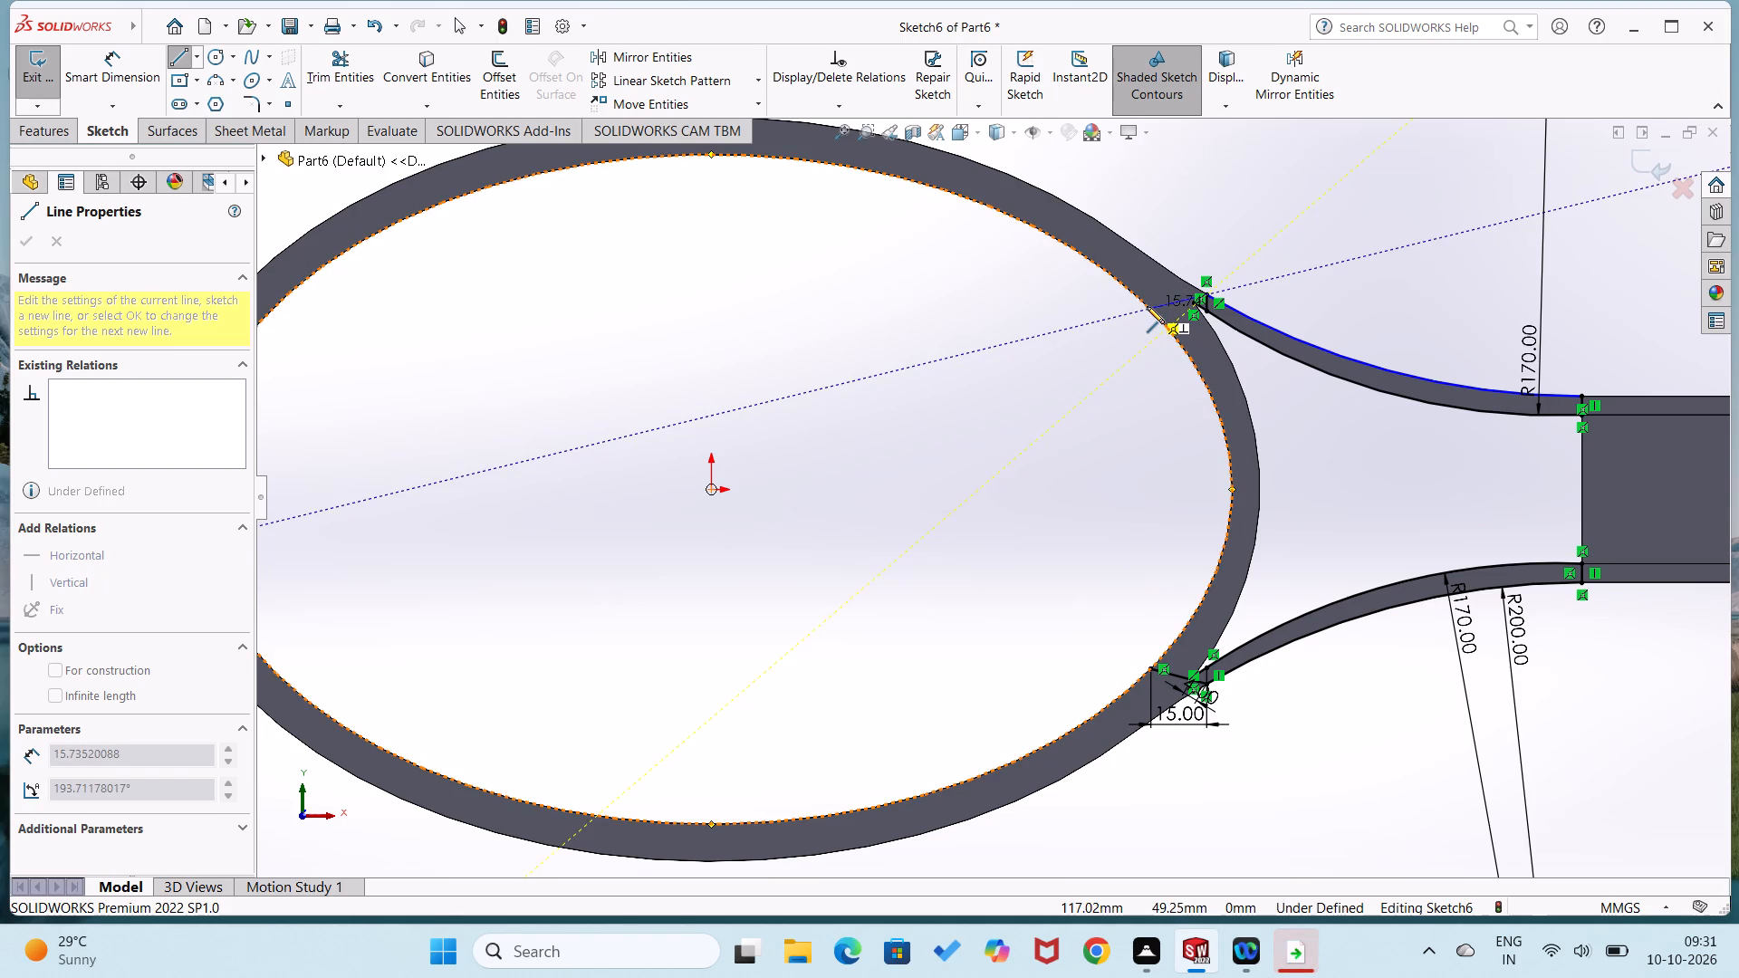
pyautogui.moveTo(1108, 396); pyautogui.dragTo(1002, 441, button='right')
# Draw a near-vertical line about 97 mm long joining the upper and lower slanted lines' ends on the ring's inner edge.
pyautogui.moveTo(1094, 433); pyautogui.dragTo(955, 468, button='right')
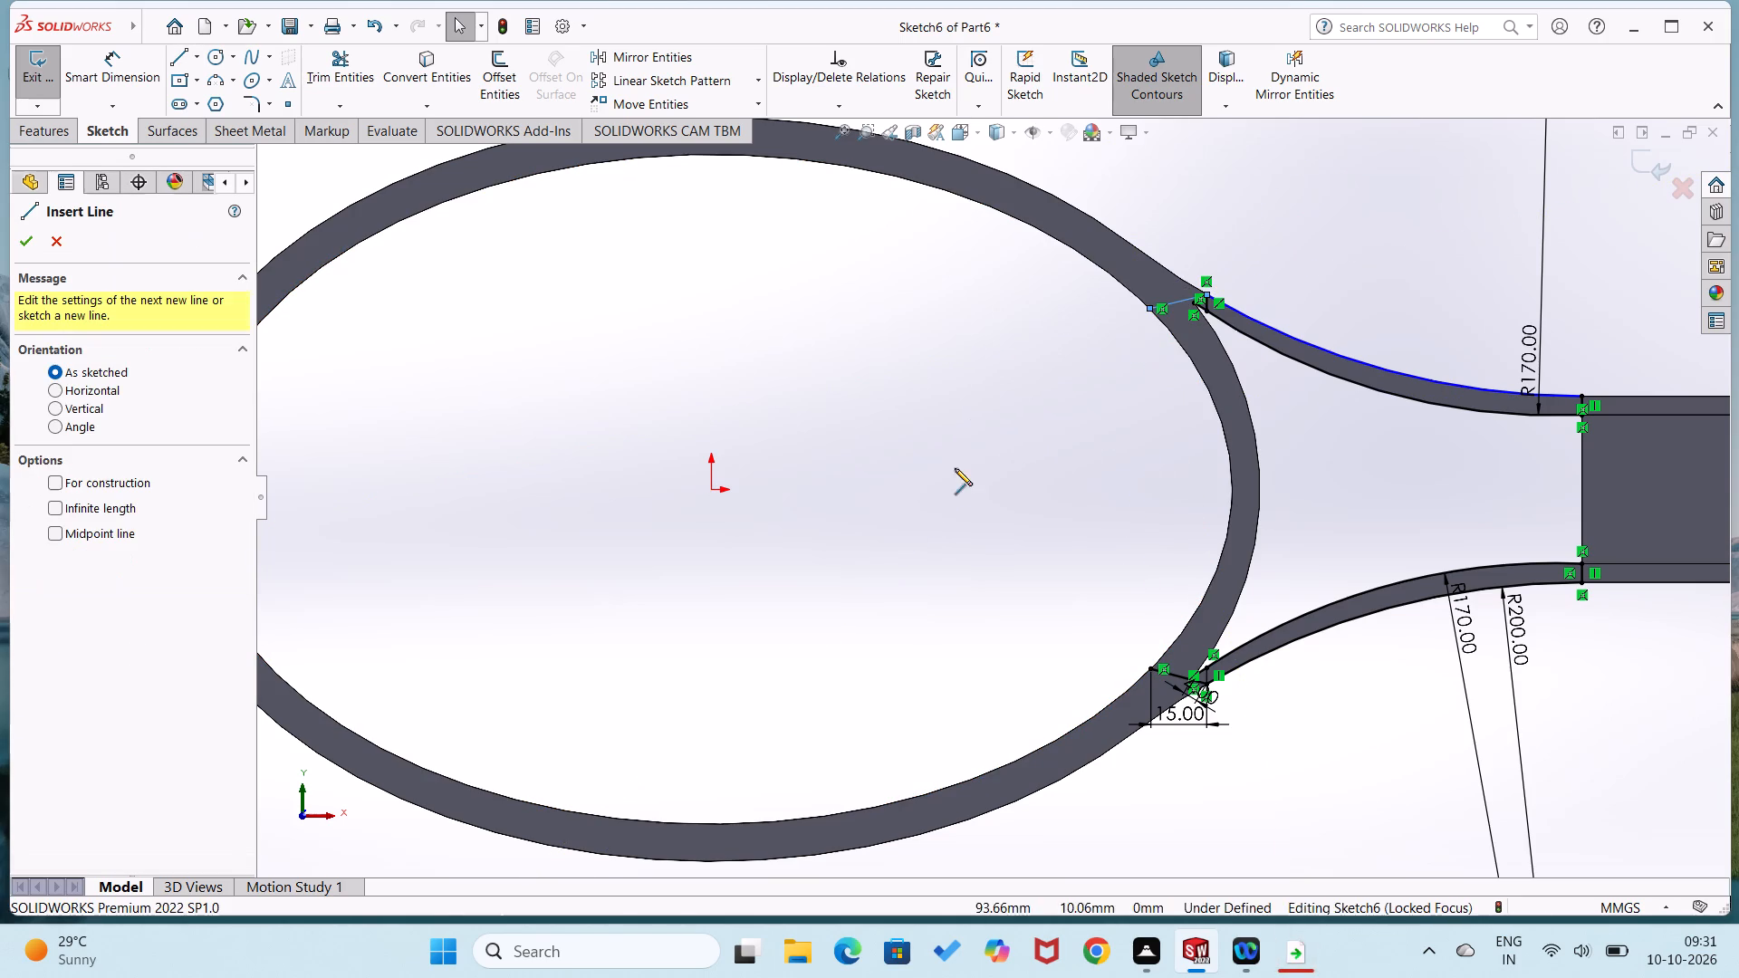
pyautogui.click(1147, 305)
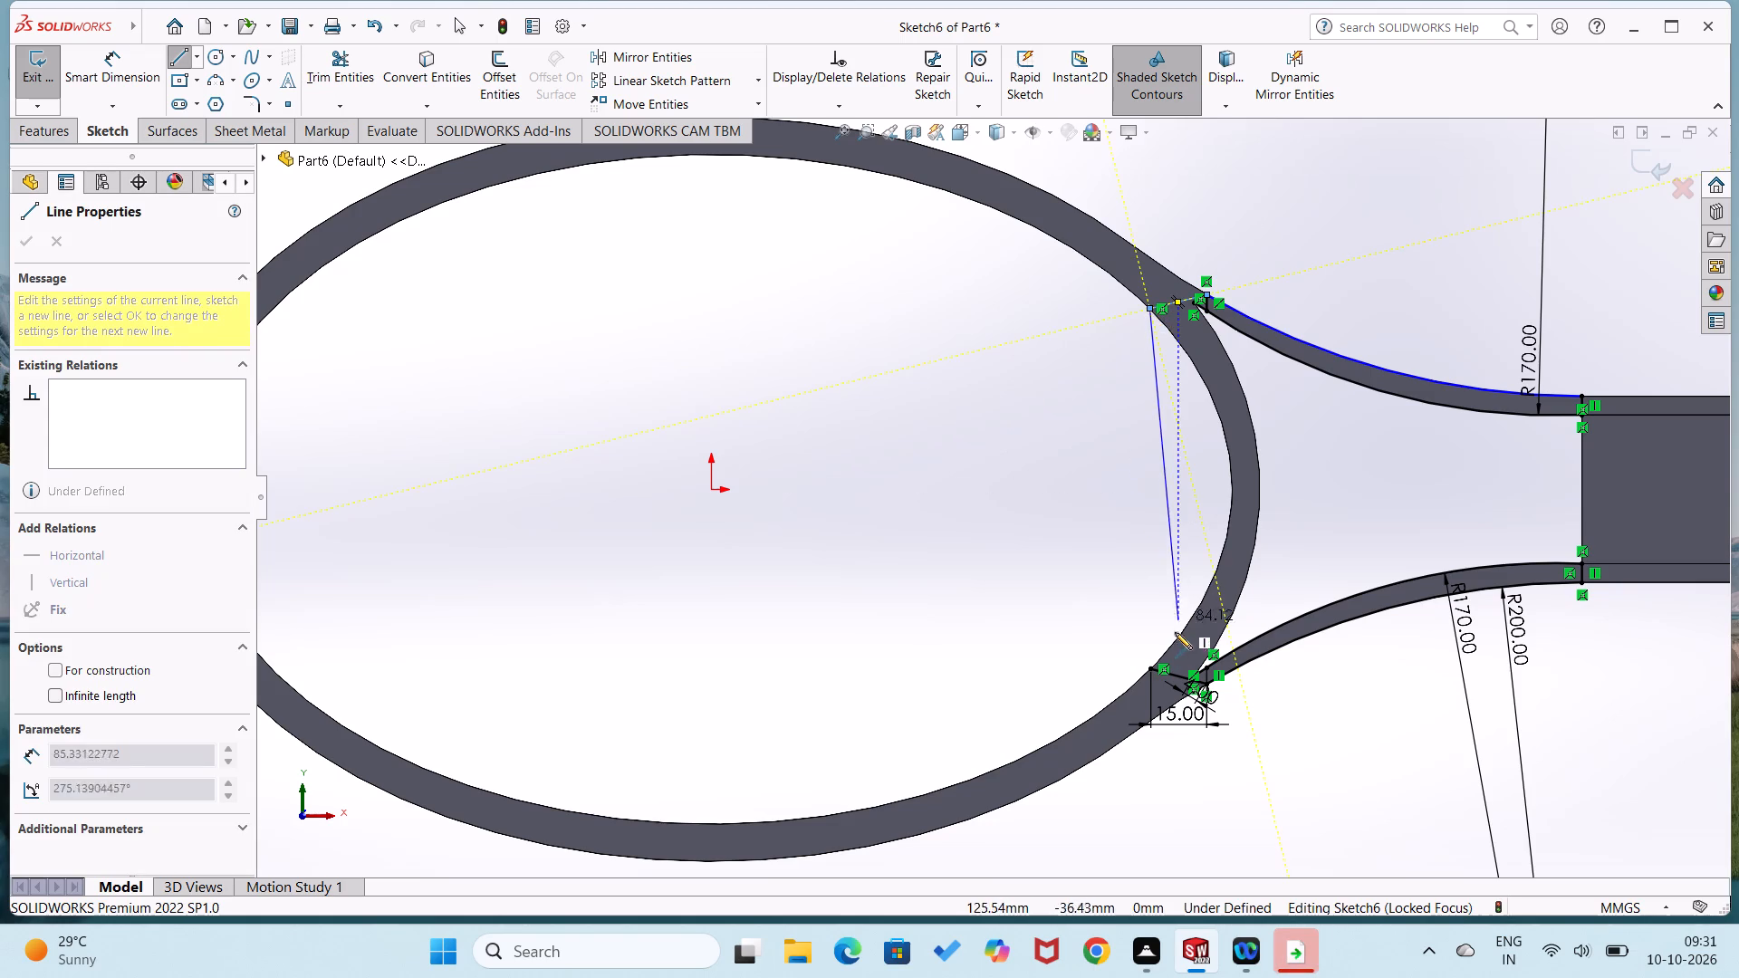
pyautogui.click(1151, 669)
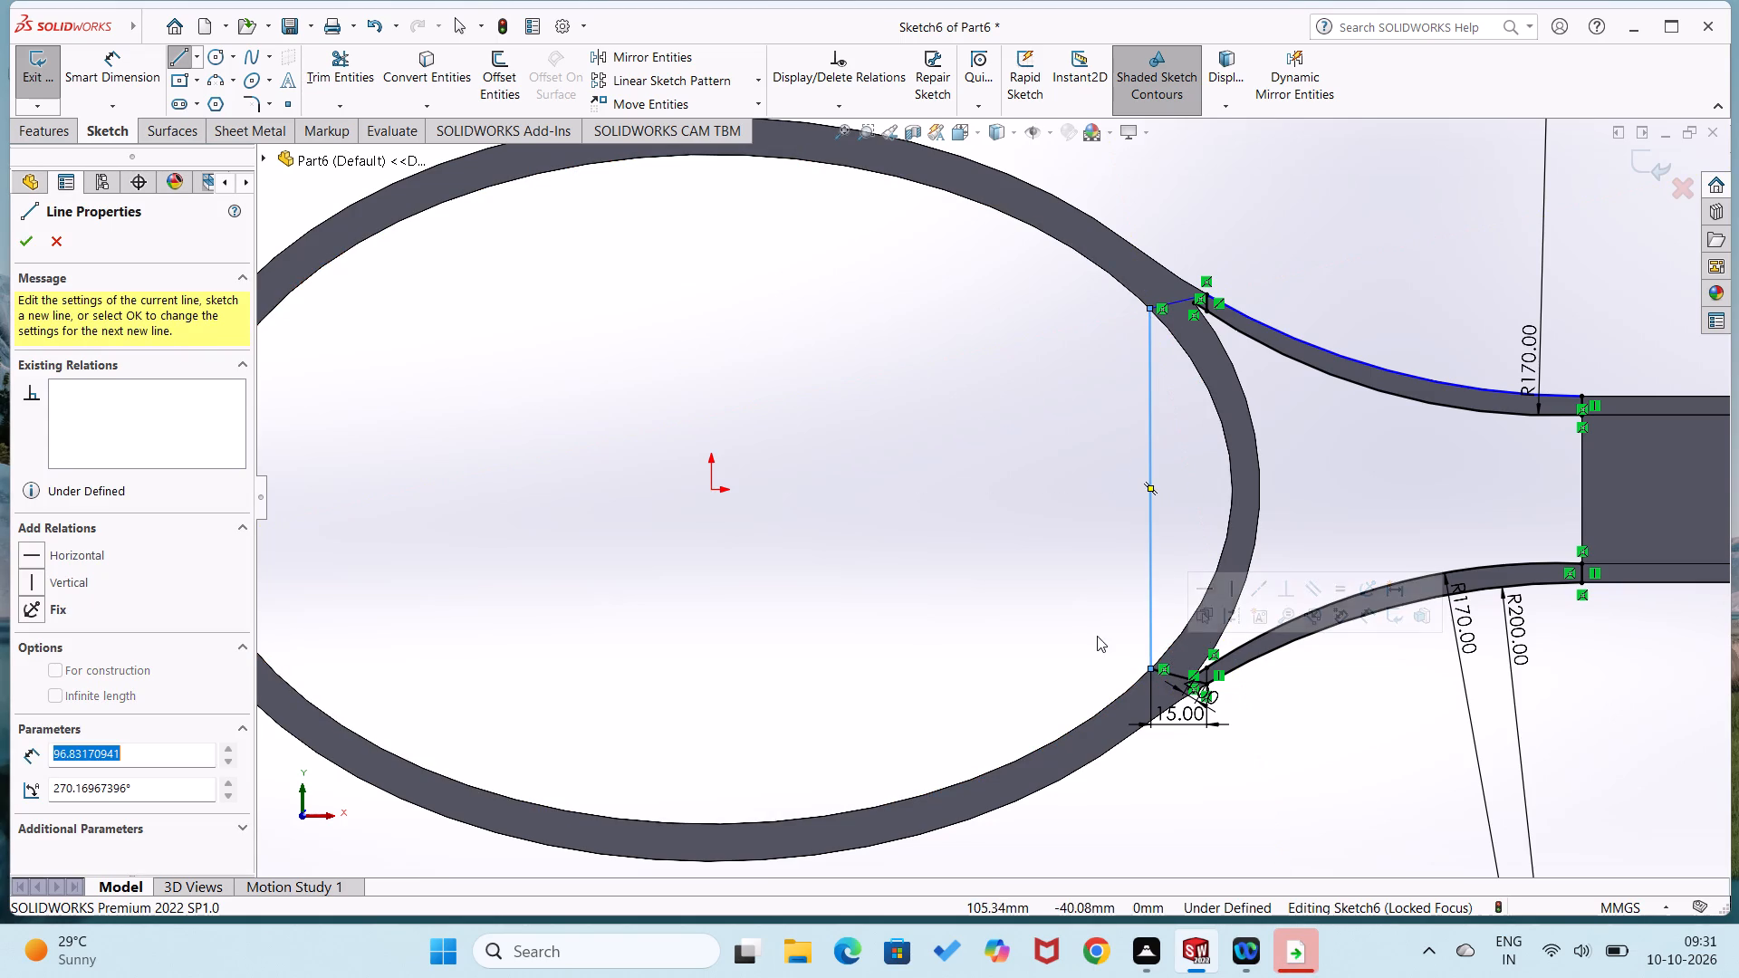
# Dimension the upper slanted line's horizontal span as 15 mm, placing the dimension above the ring.
pyautogui.moveTo(1086, 630); pyautogui.dragTo(1084, 421, button='right')
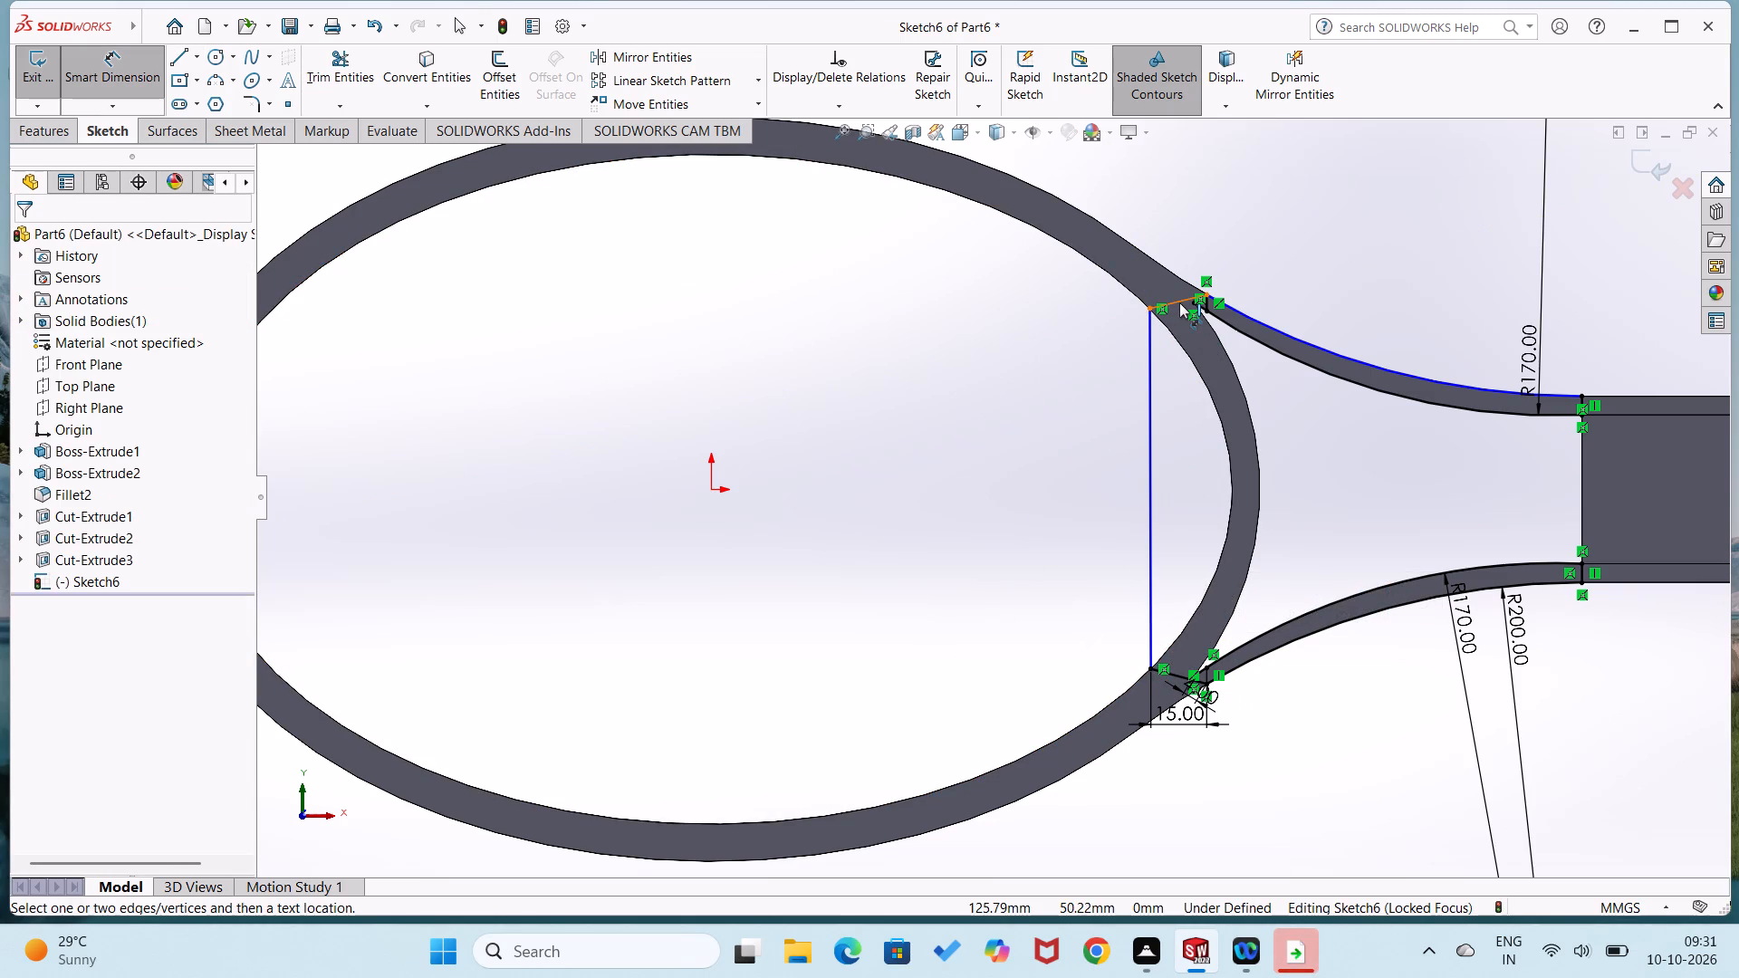
pyautogui.moveTo(1035, 419); pyautogui.dragTo(1123, 245, button='right')
pyautogui.moveTo(1072, 406); pyautogui.dragTo(1062, 263, button='right')
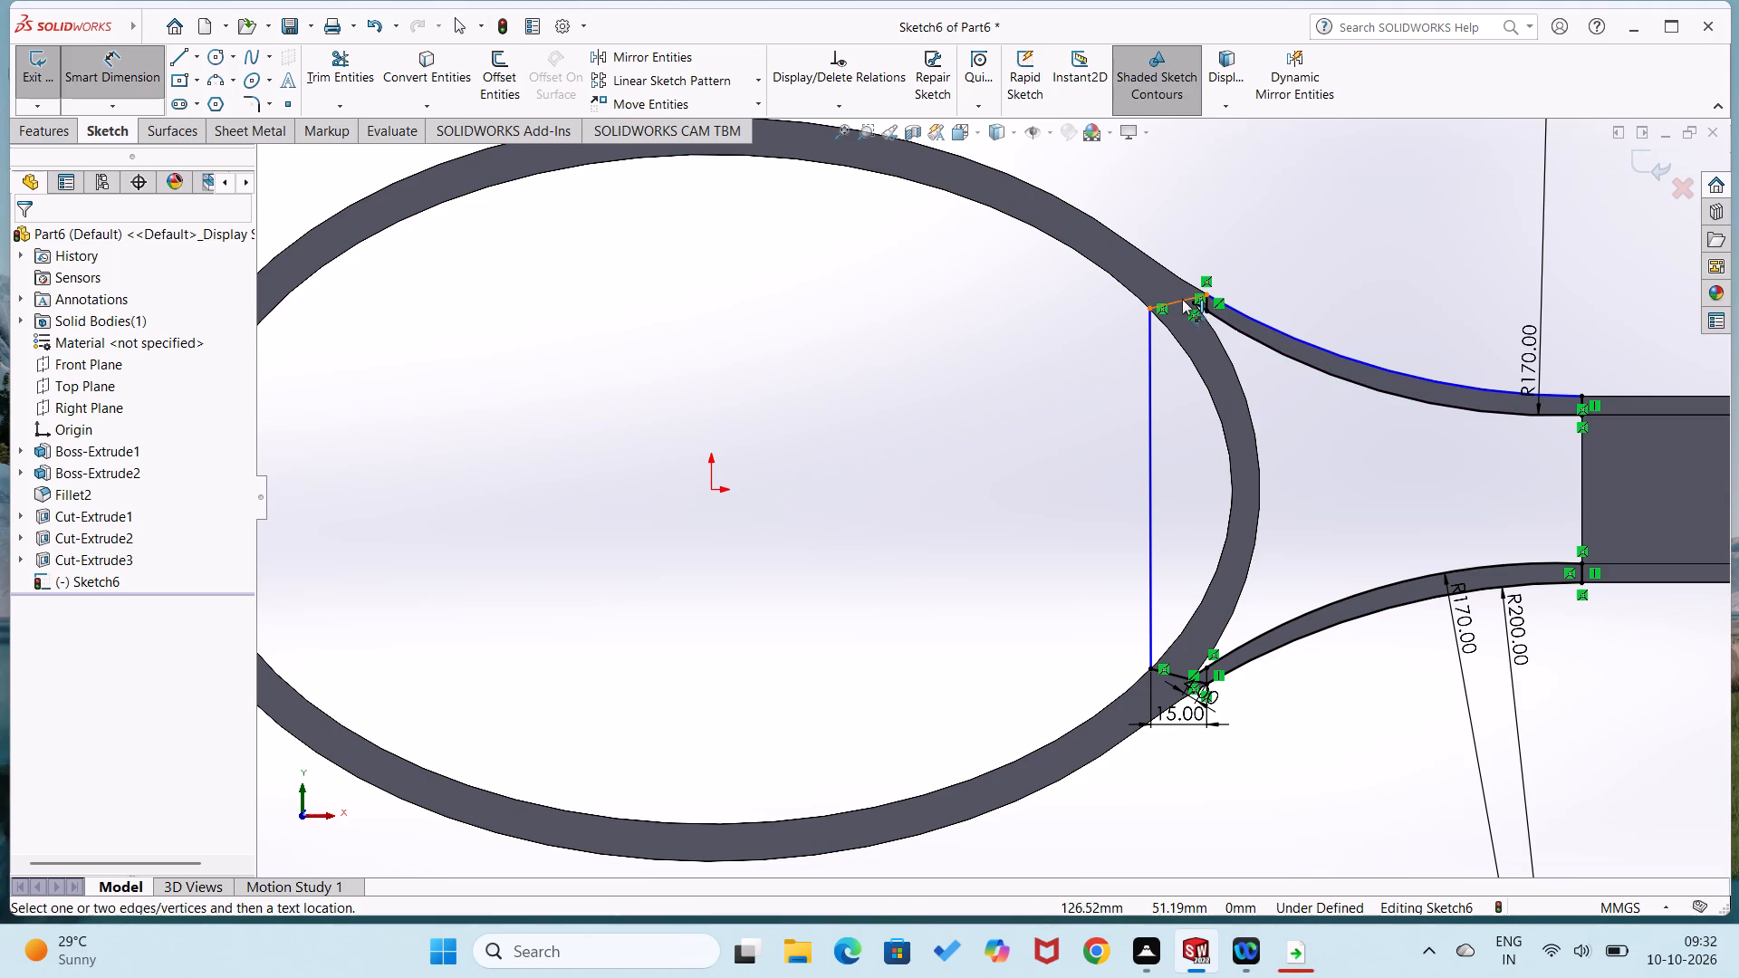
pyautogui.click(1182, 299)
pyautogui.click(1186, 211)
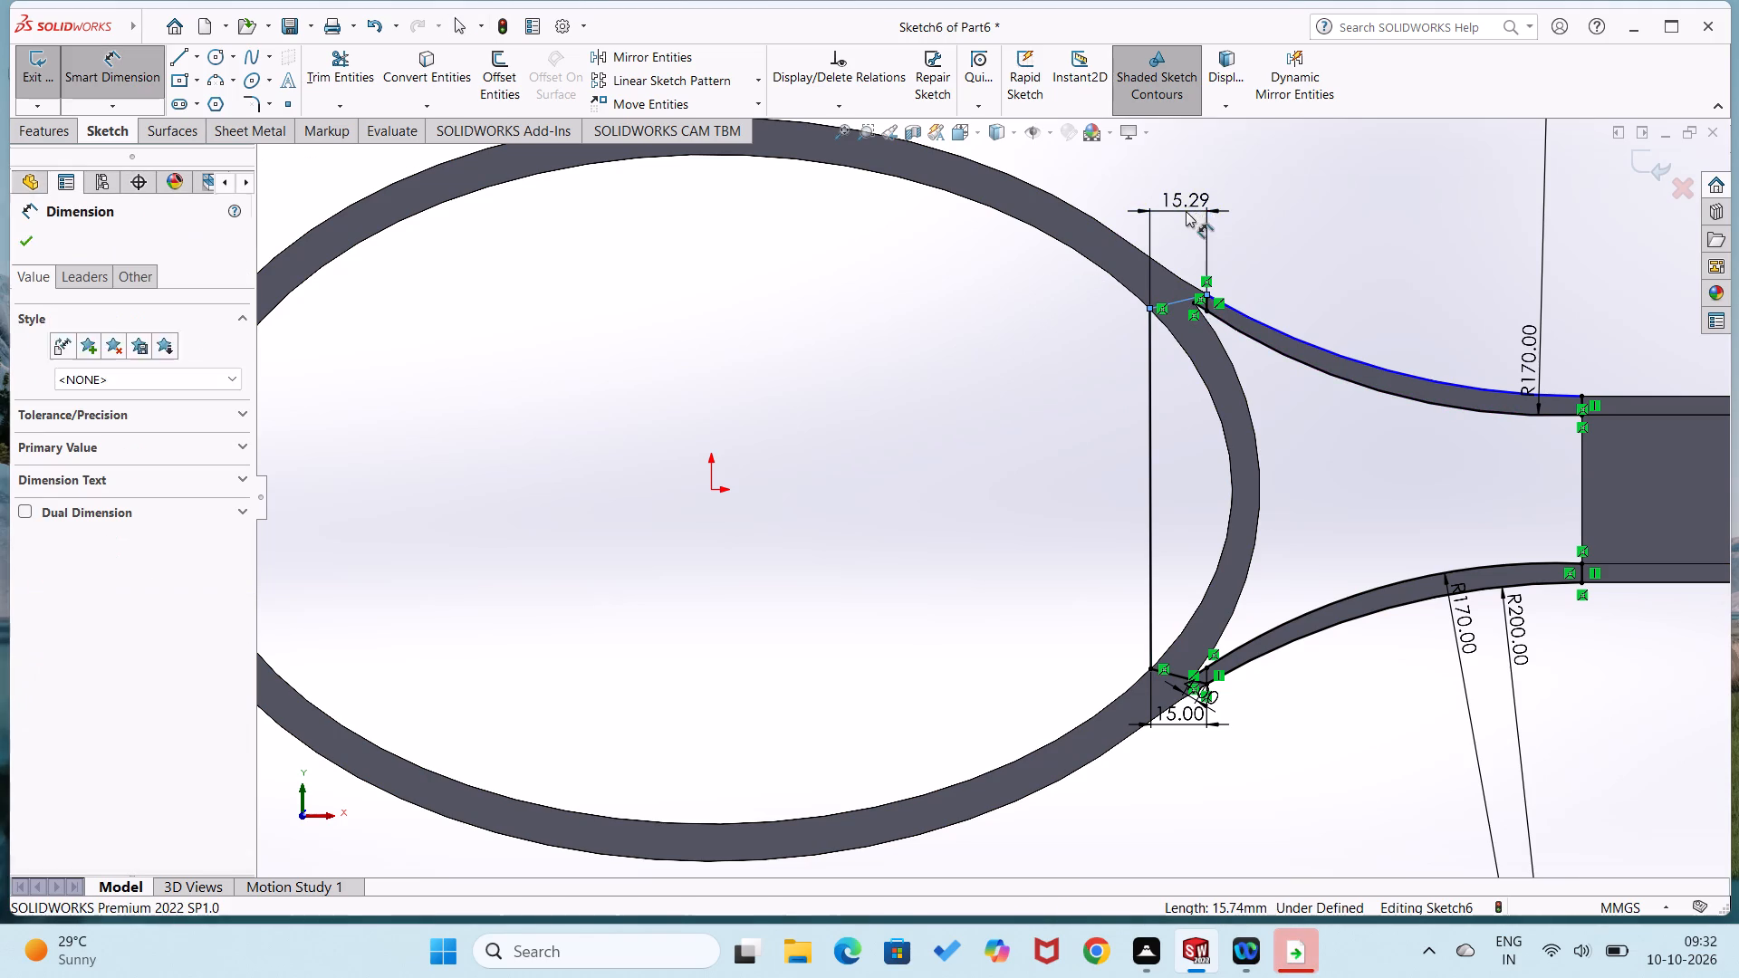
pyautogui.write('15')
pyautogui.press('Return')
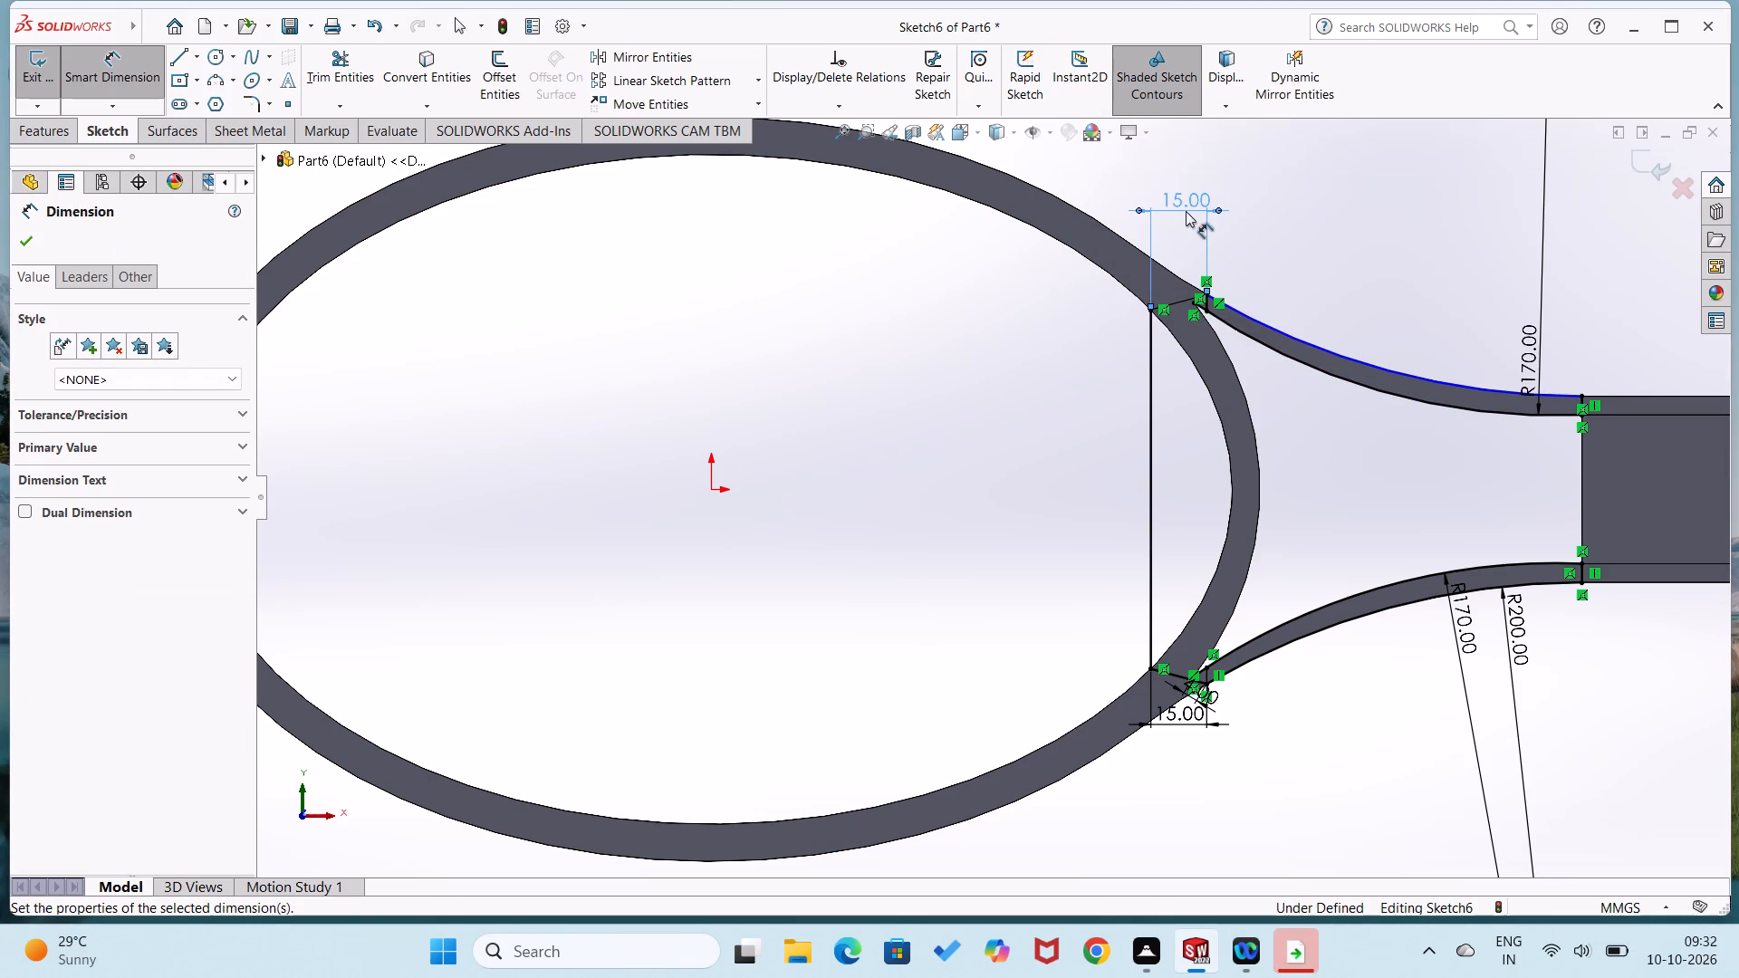
pyautogui.click(712, 302)
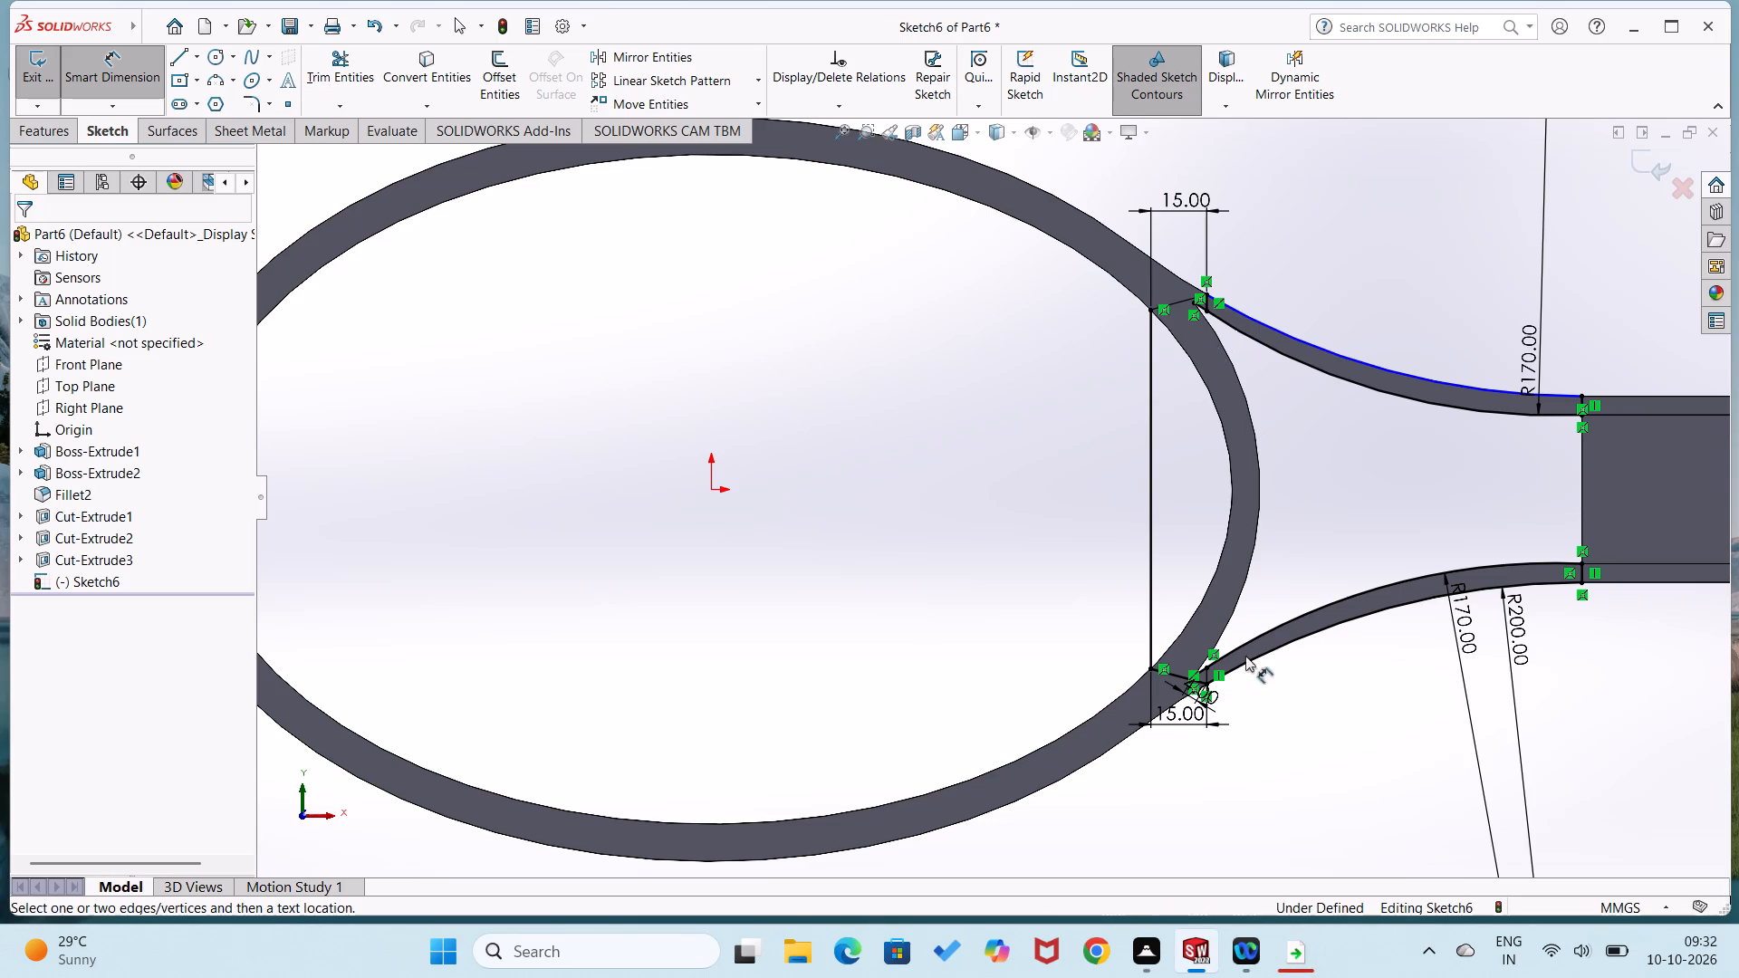
# Trim away the leftover short vertical segments at the head-side ends of the lower and upper neck walls.
pyautogui.scroll(-5, 1207, 659)
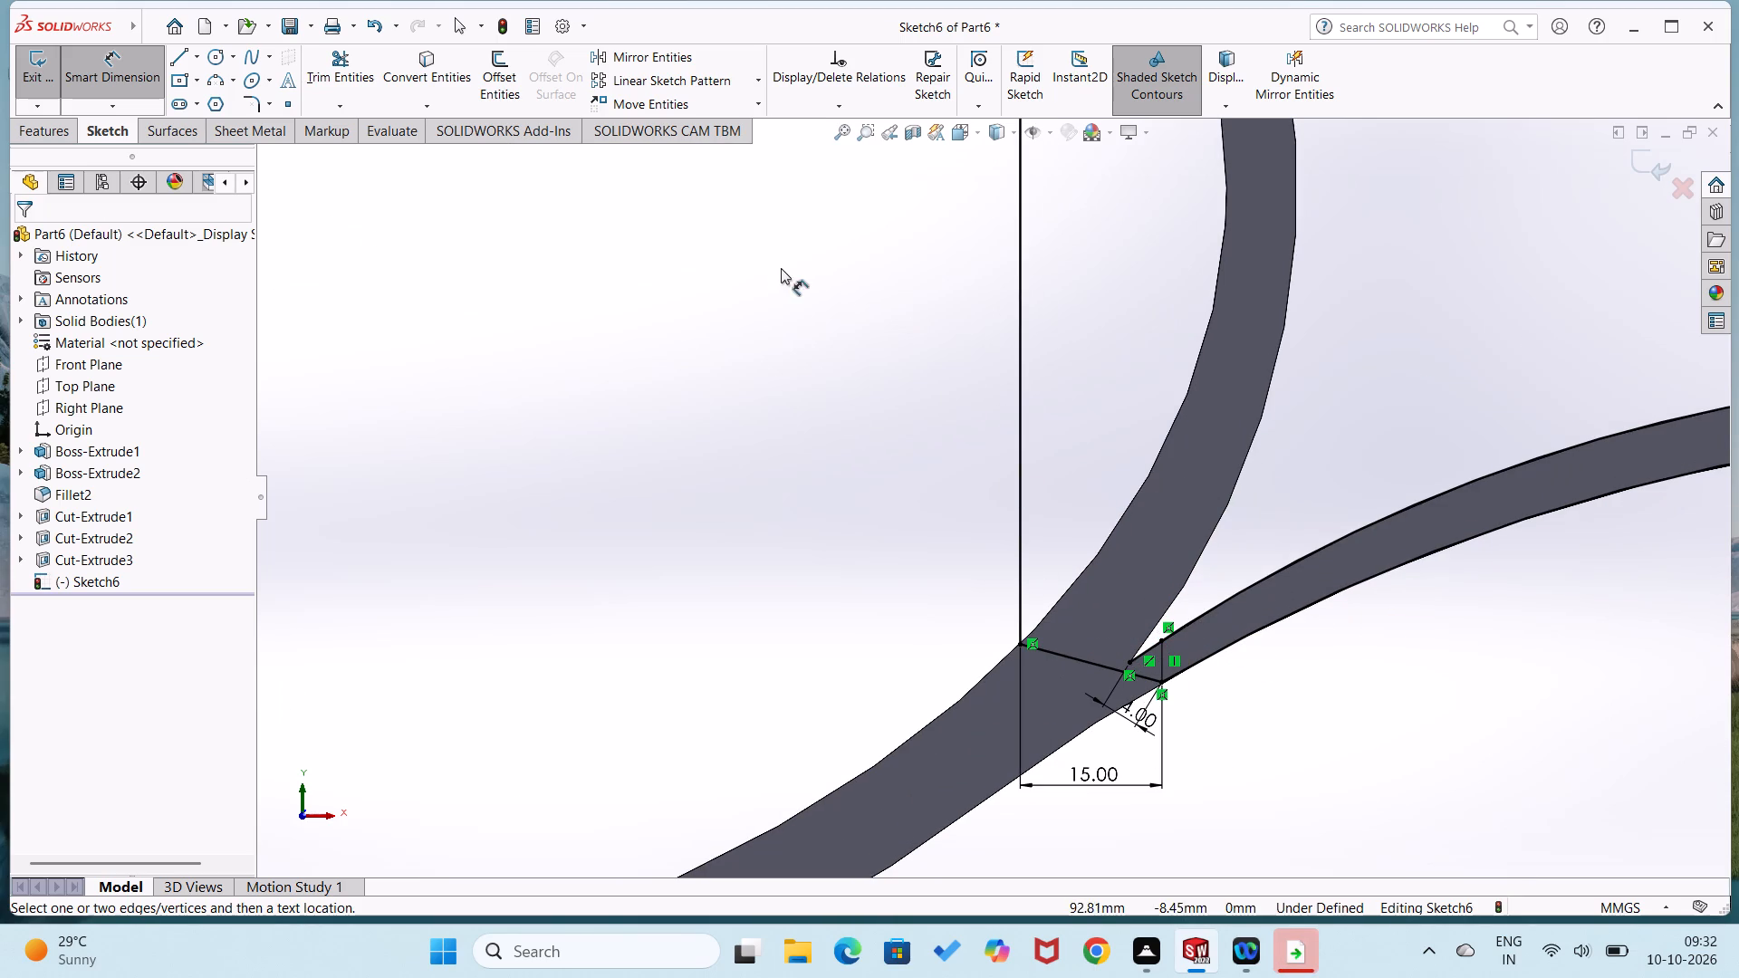
pyautogui.click(363, 75)
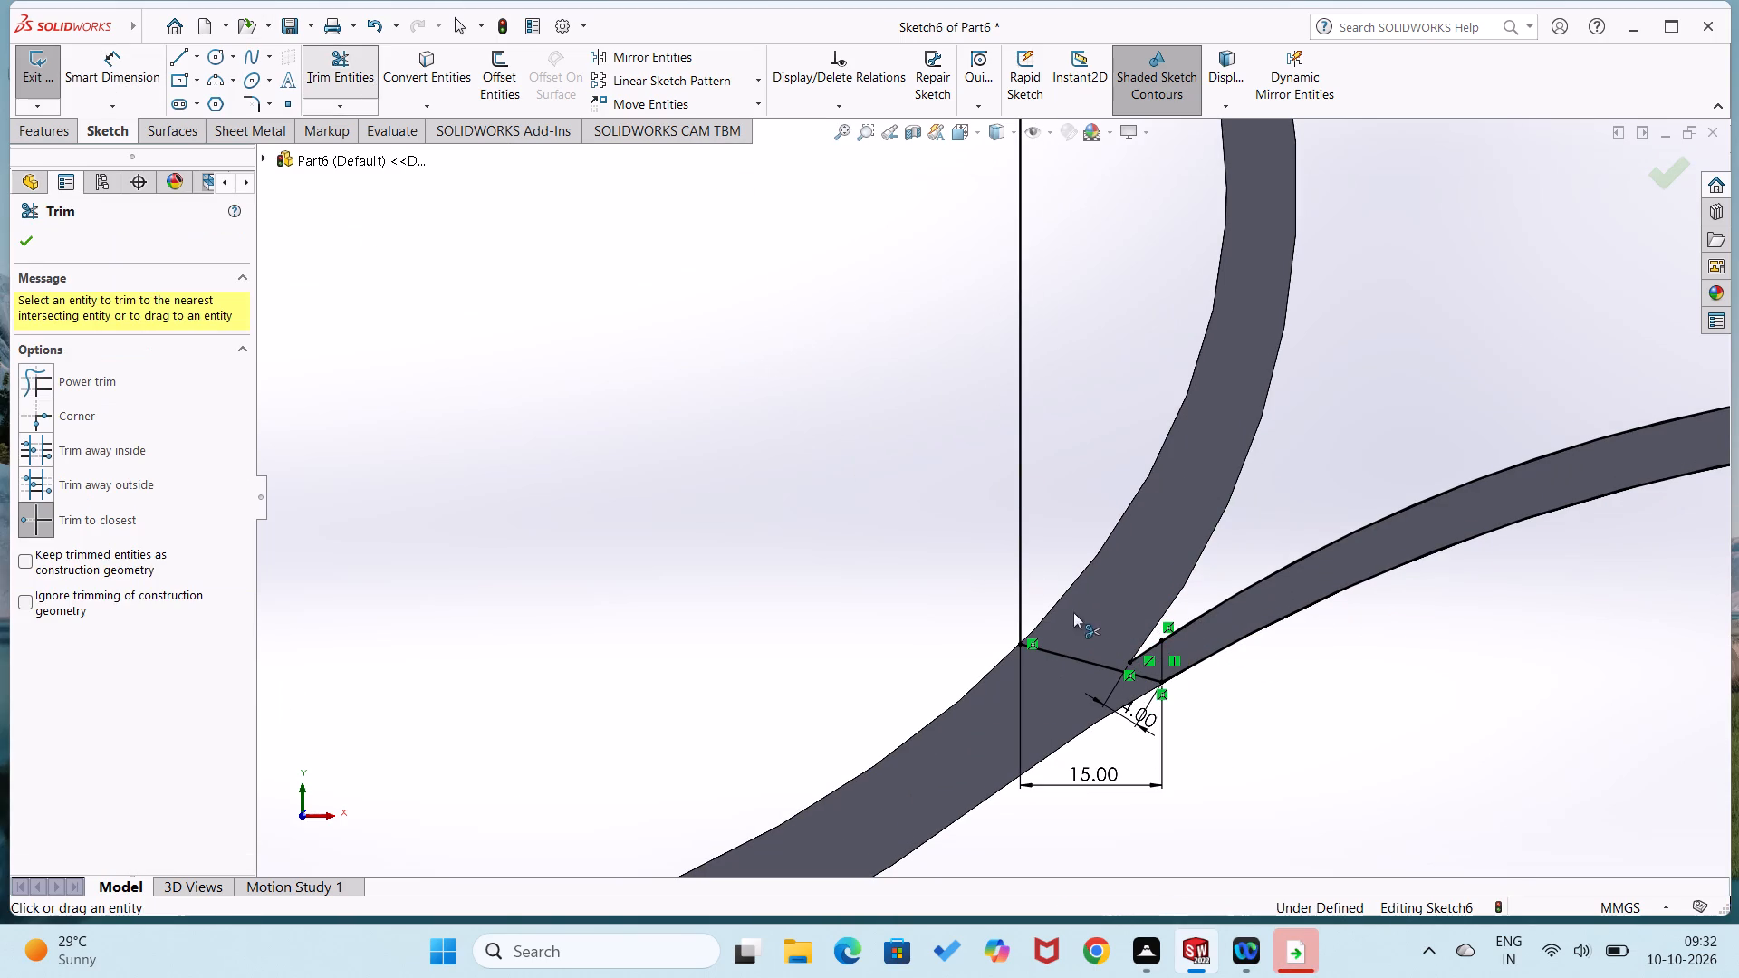
pyautogui.click(1160, 666)
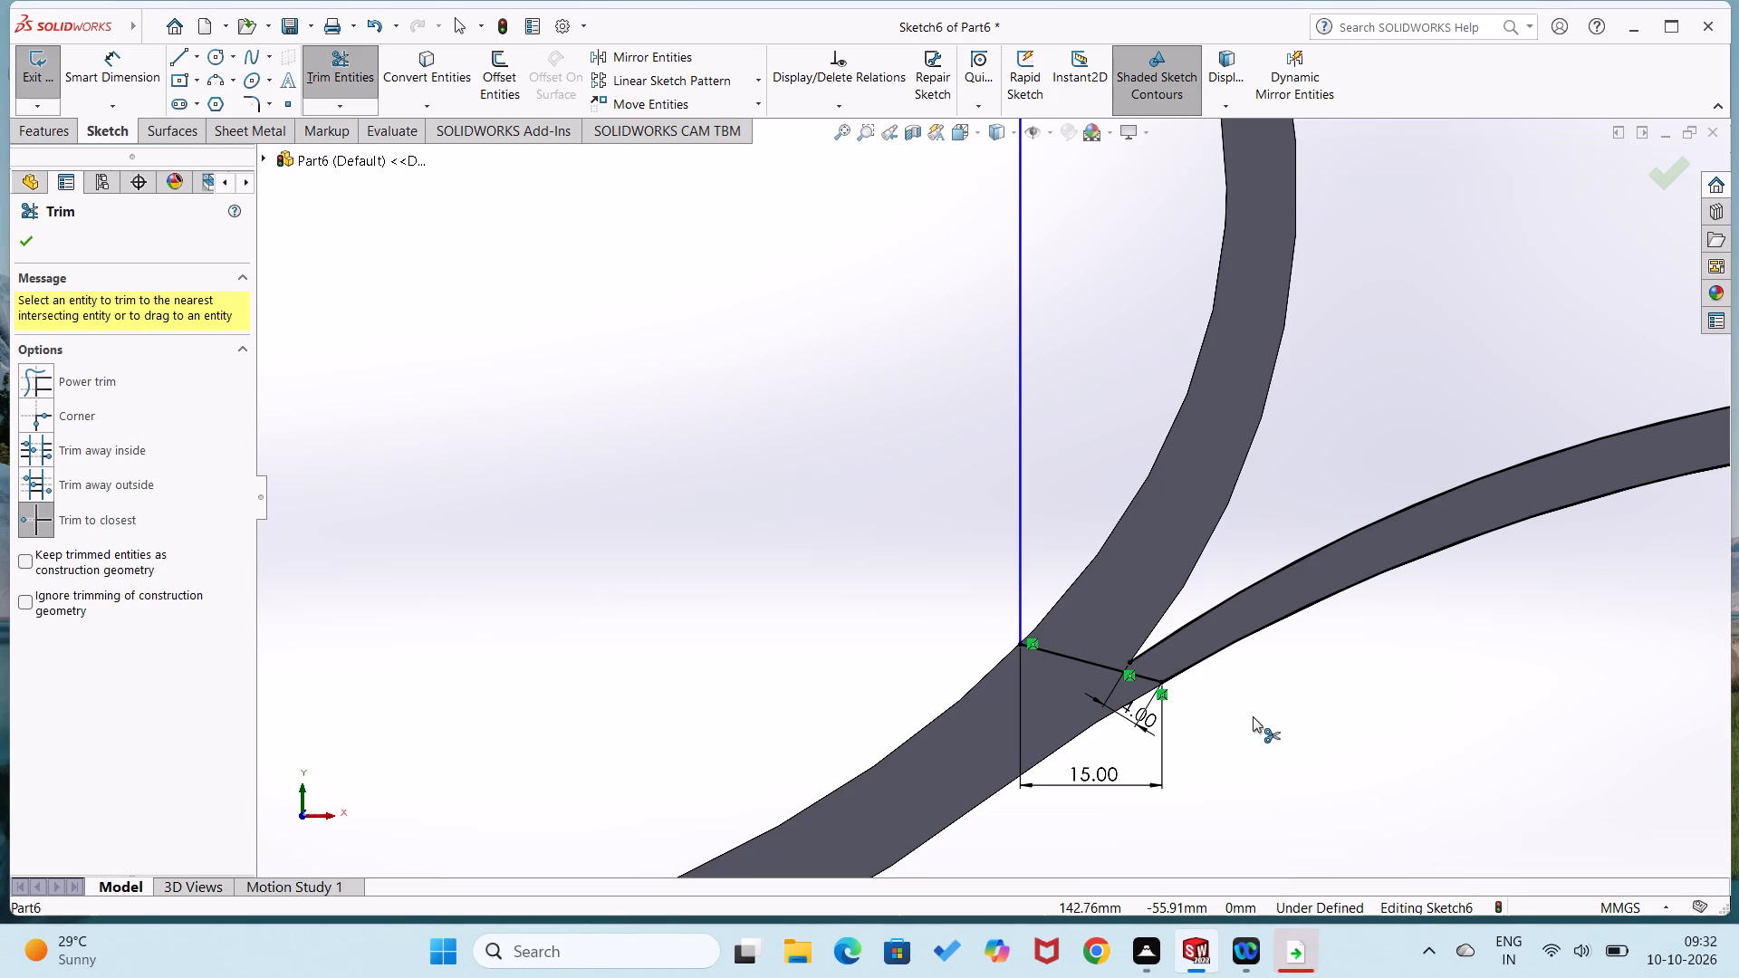
pyautogui.scroll(3, 1253, 716)
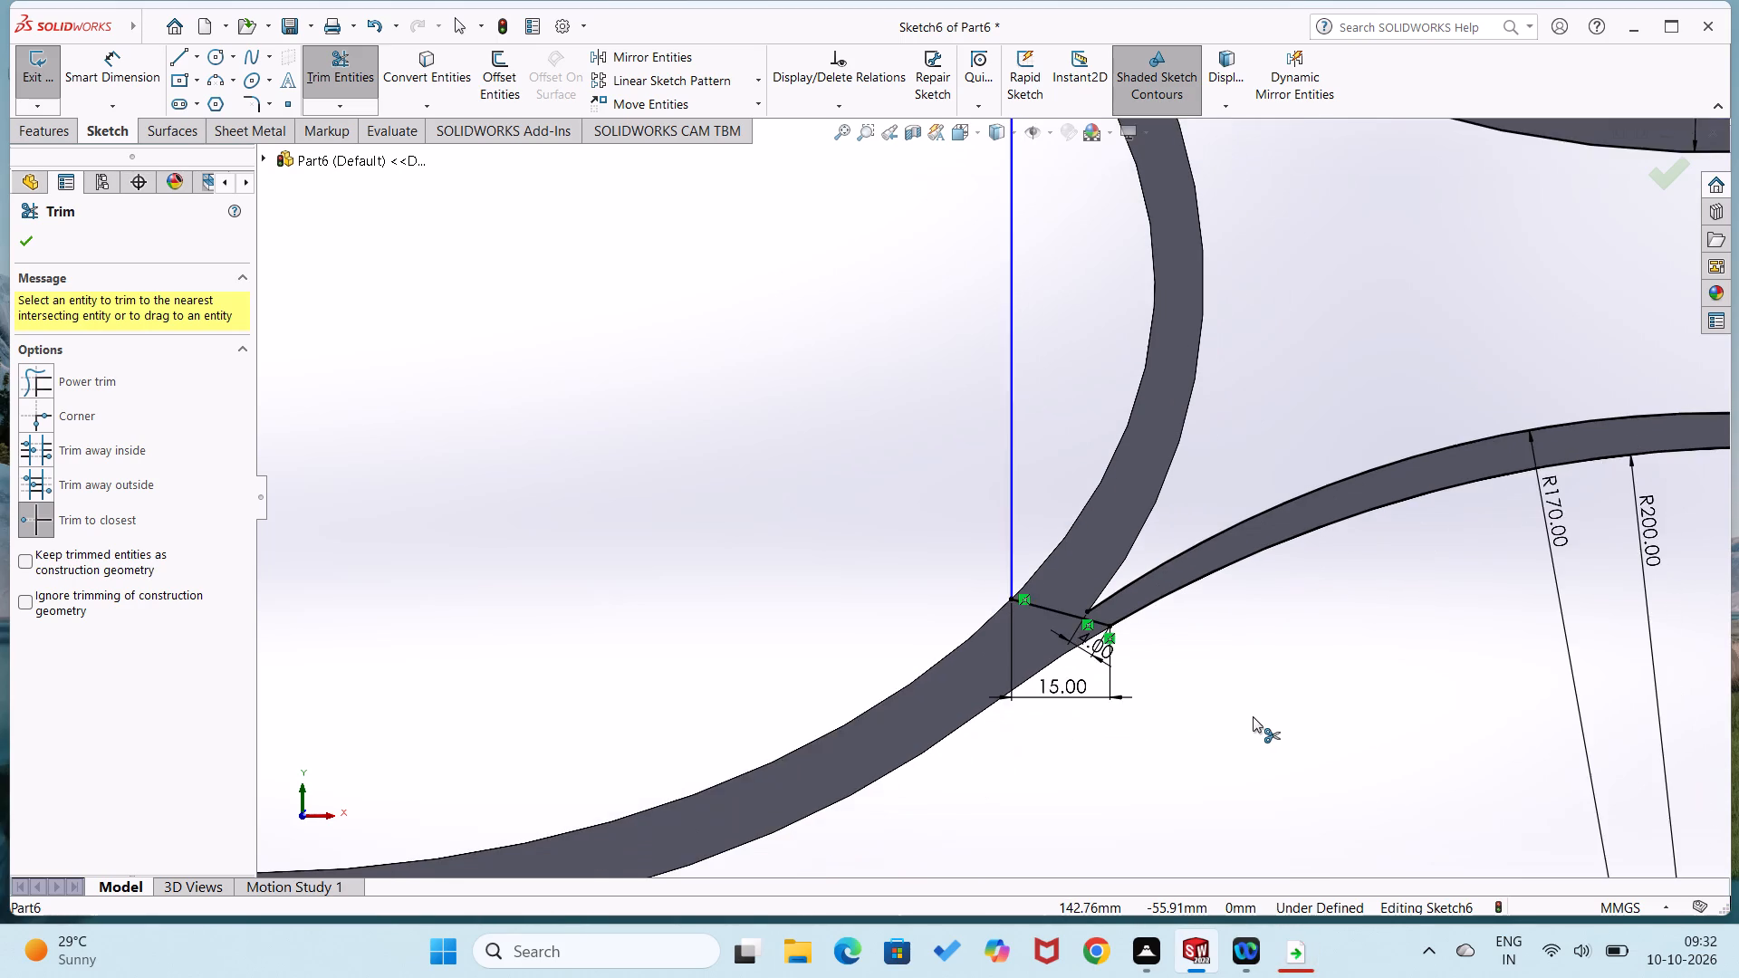
pyautogui.scroll(3, 1243, 701)
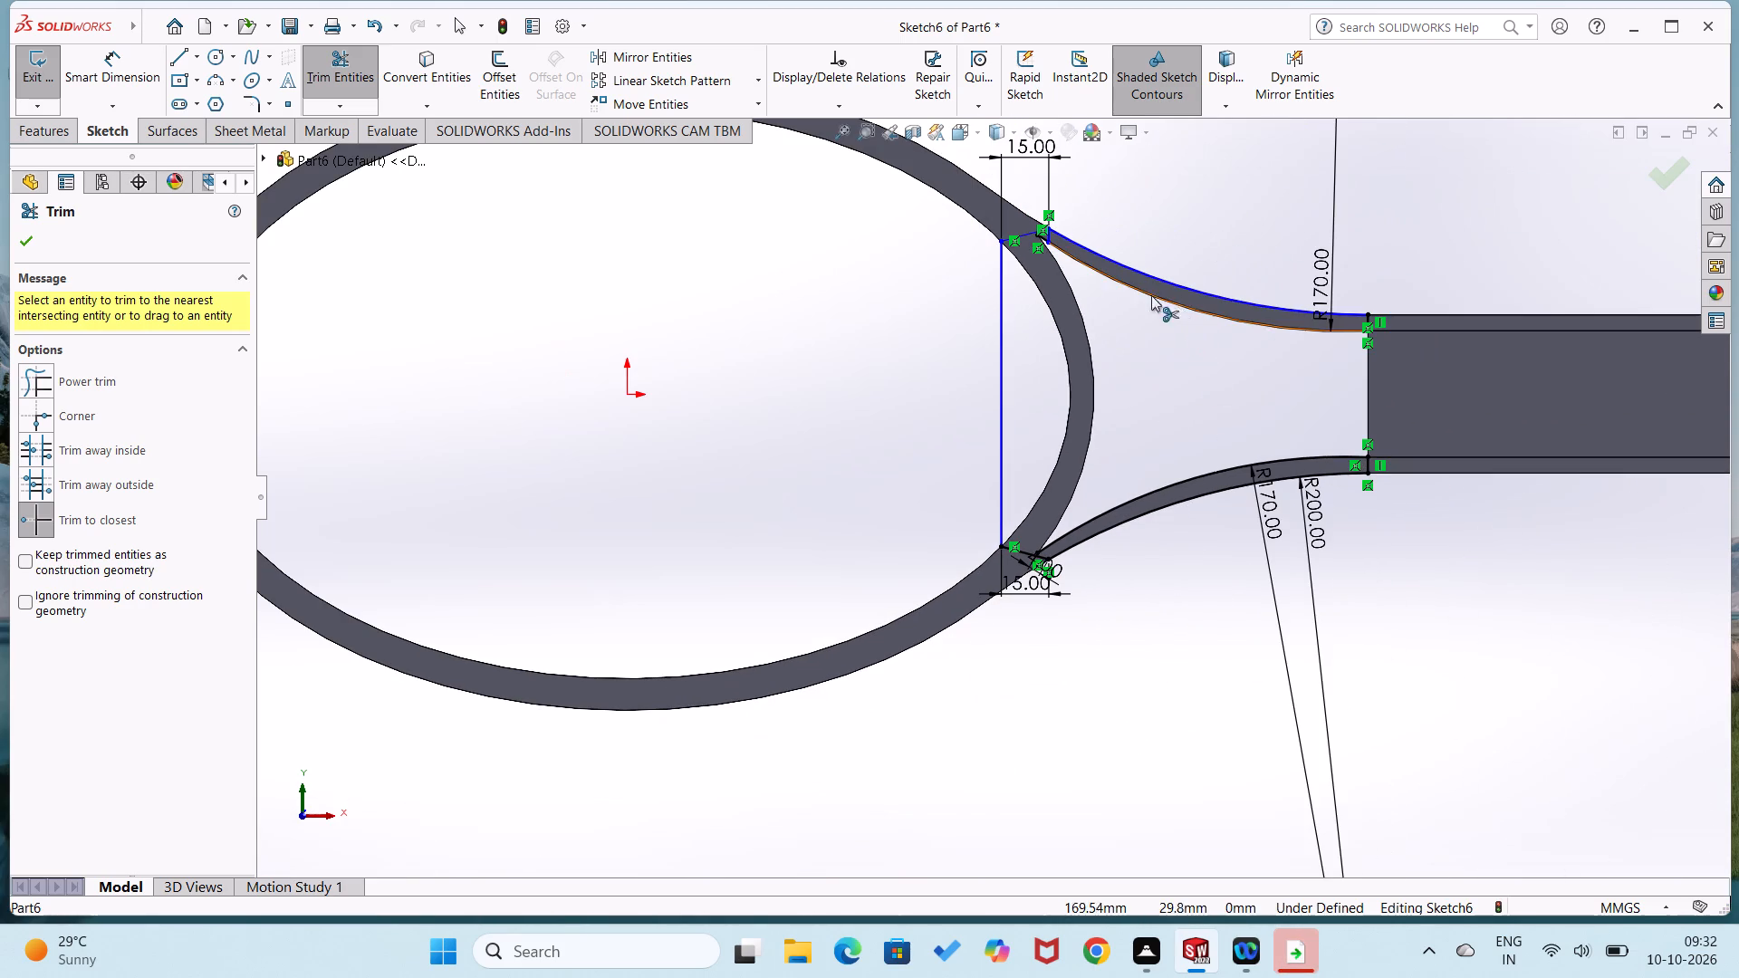
pyautogui.scroll(-9, 1116, 273)
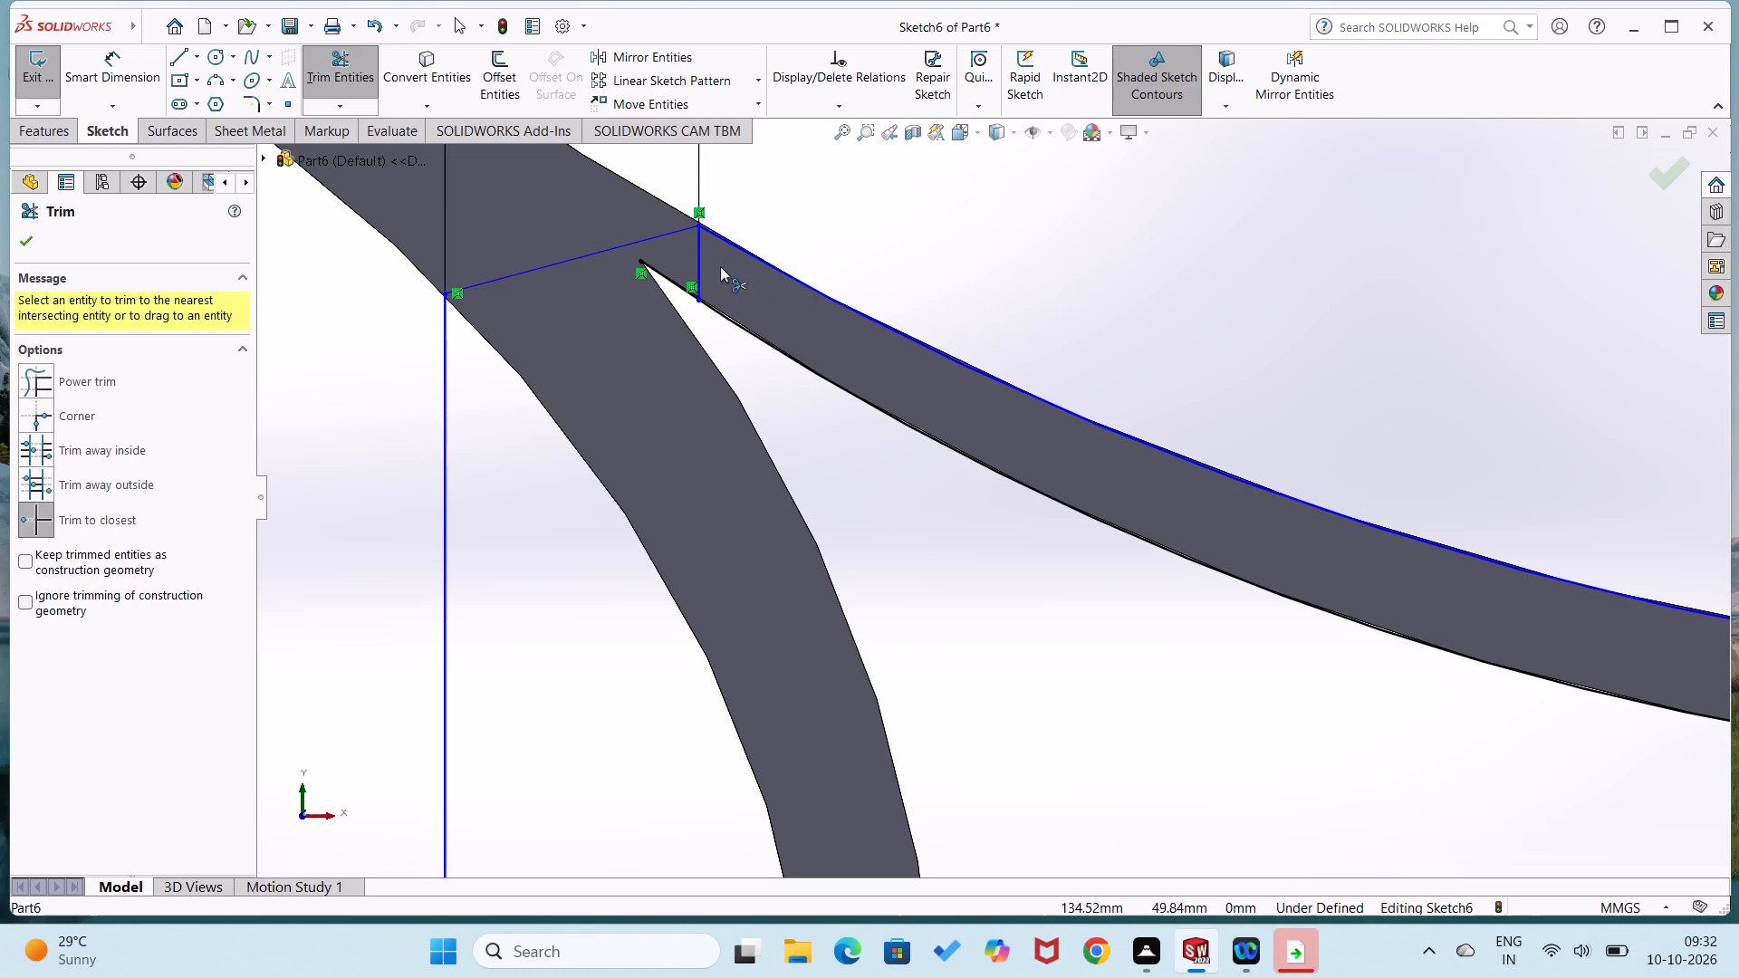
pyautogui.click(698, 264)
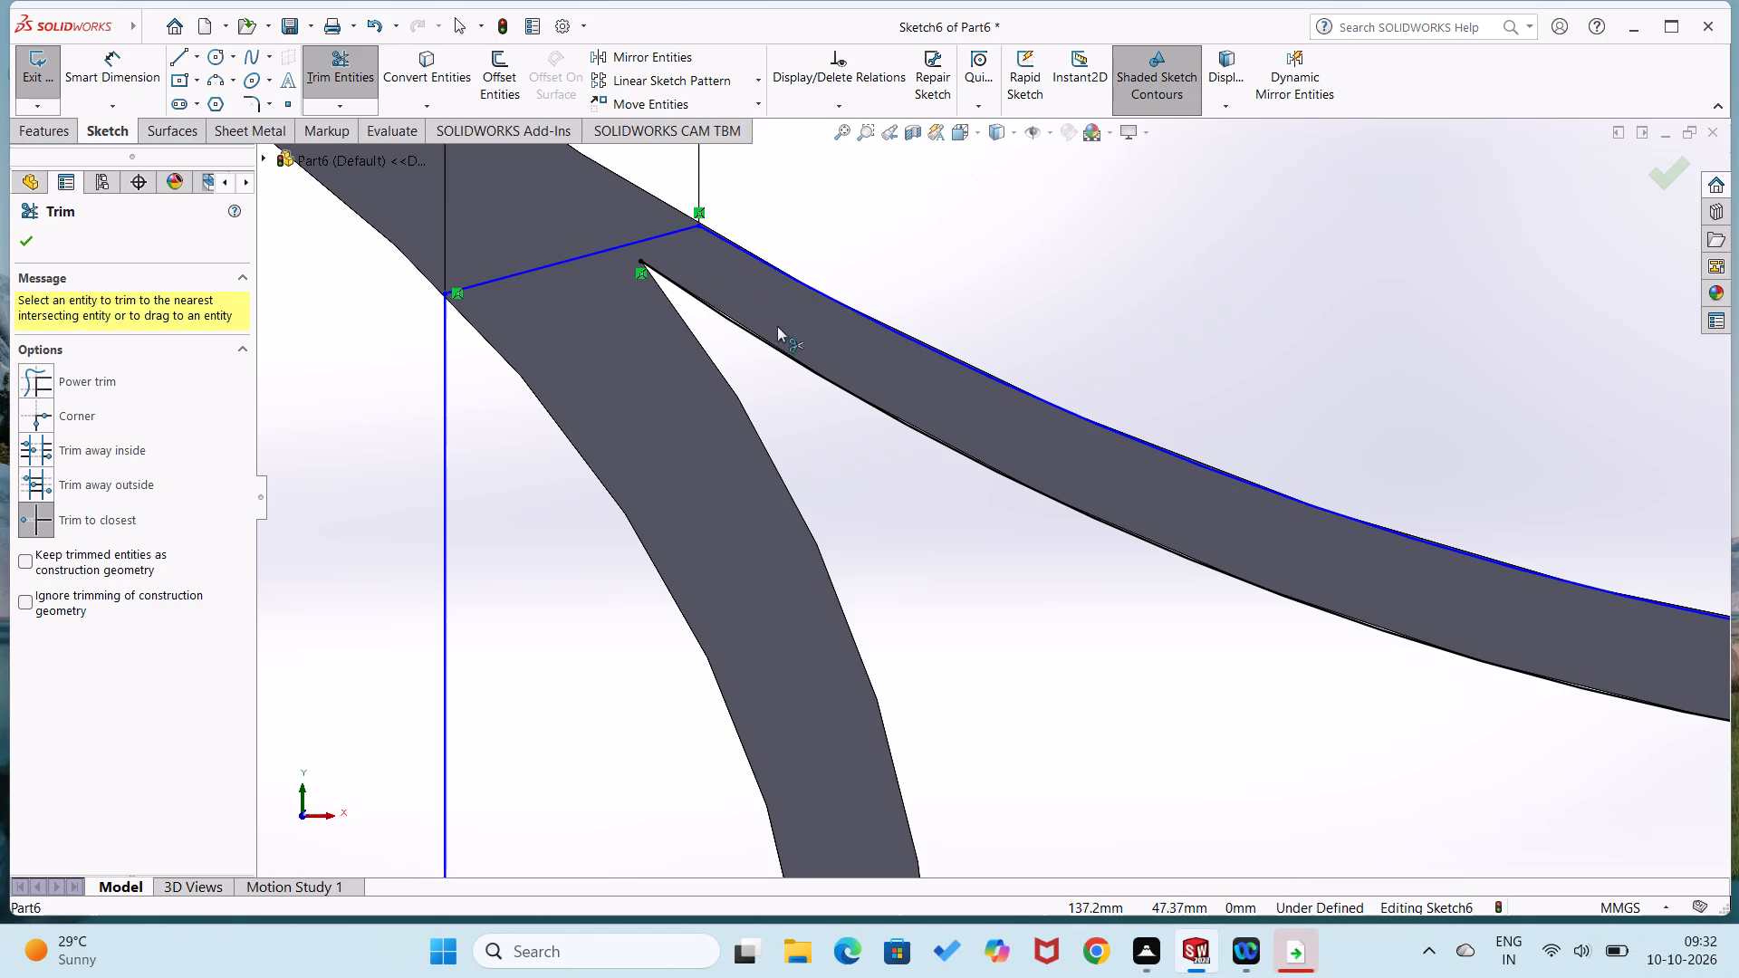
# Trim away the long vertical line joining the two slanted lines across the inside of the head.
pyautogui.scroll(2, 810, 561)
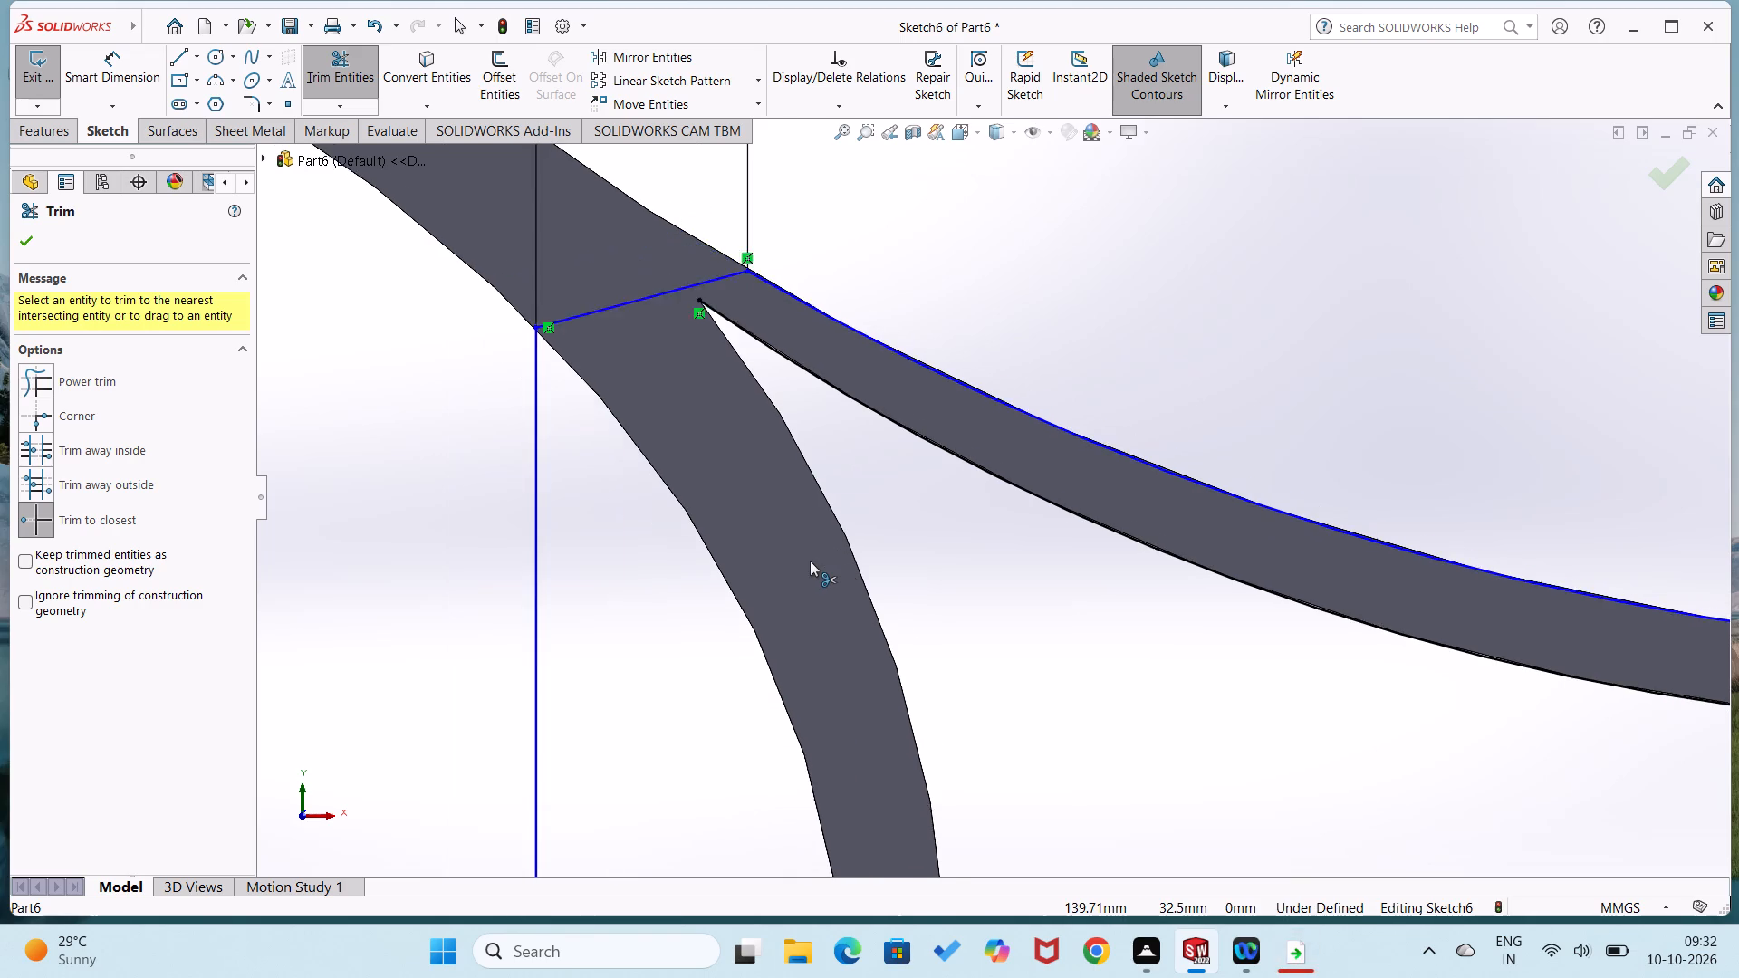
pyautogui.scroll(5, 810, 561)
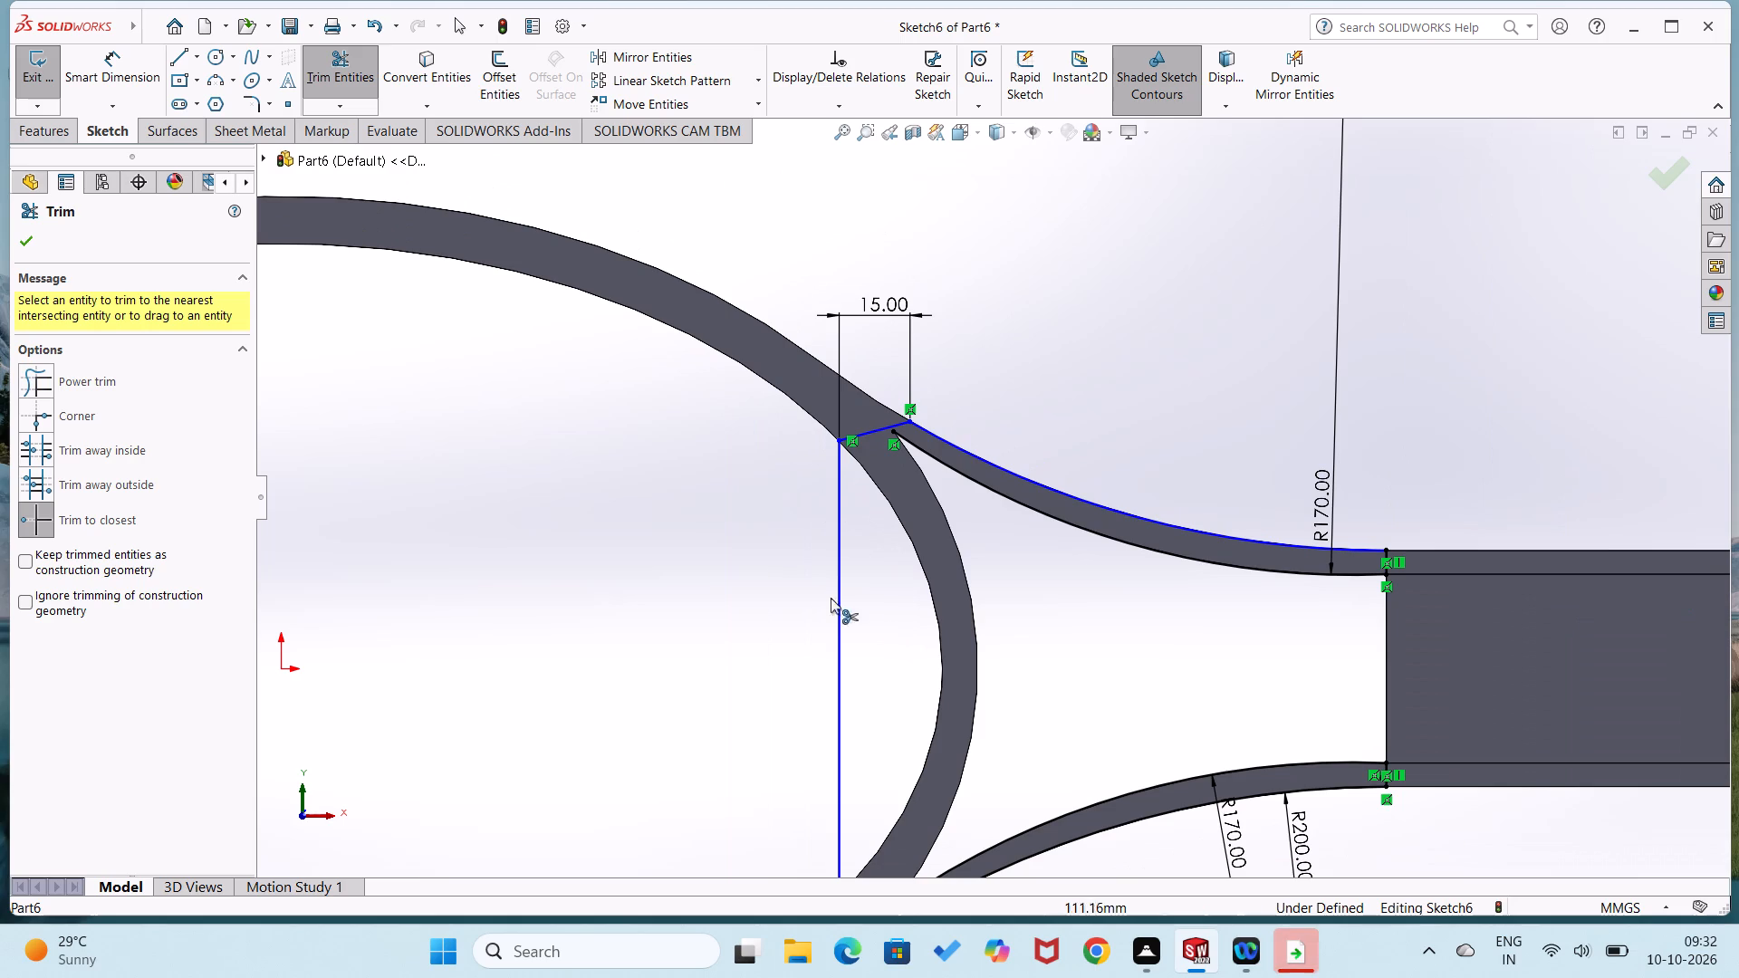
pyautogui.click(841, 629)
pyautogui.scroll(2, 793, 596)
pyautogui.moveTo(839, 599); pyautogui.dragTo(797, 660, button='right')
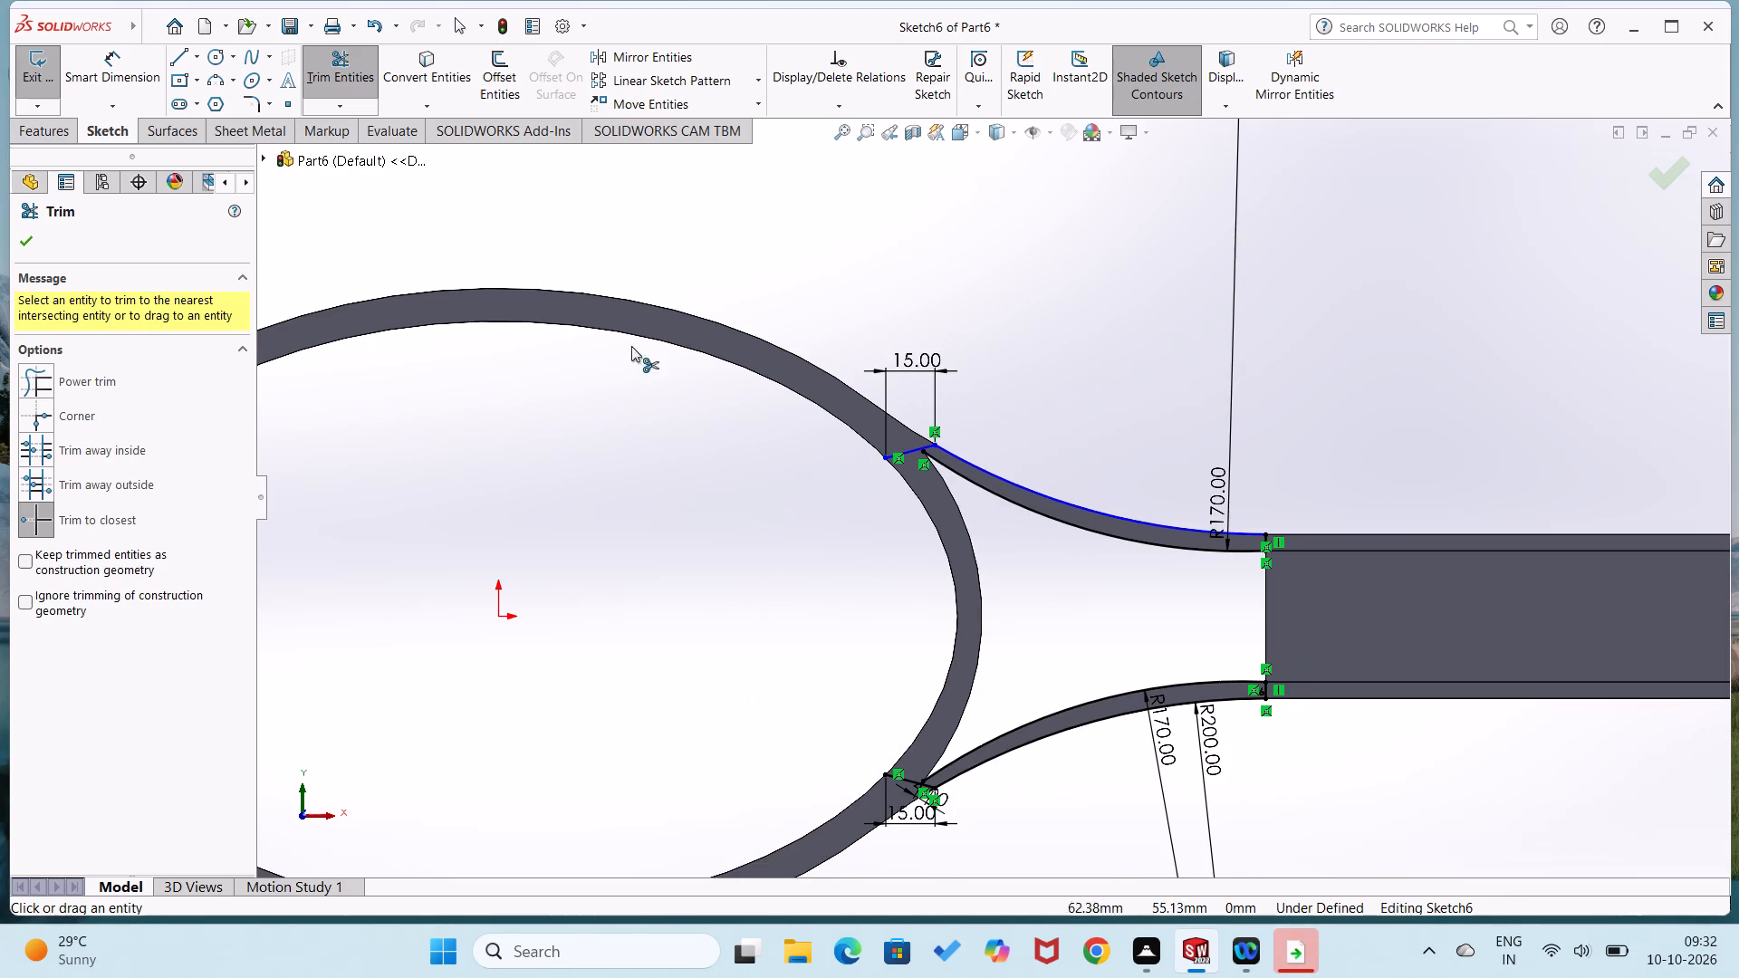
# Draw a three-point arc of about 65 mm radius along the ring's inner edge, joining the slanted lines' head-side ends.
pyautogui.click(216, 73)
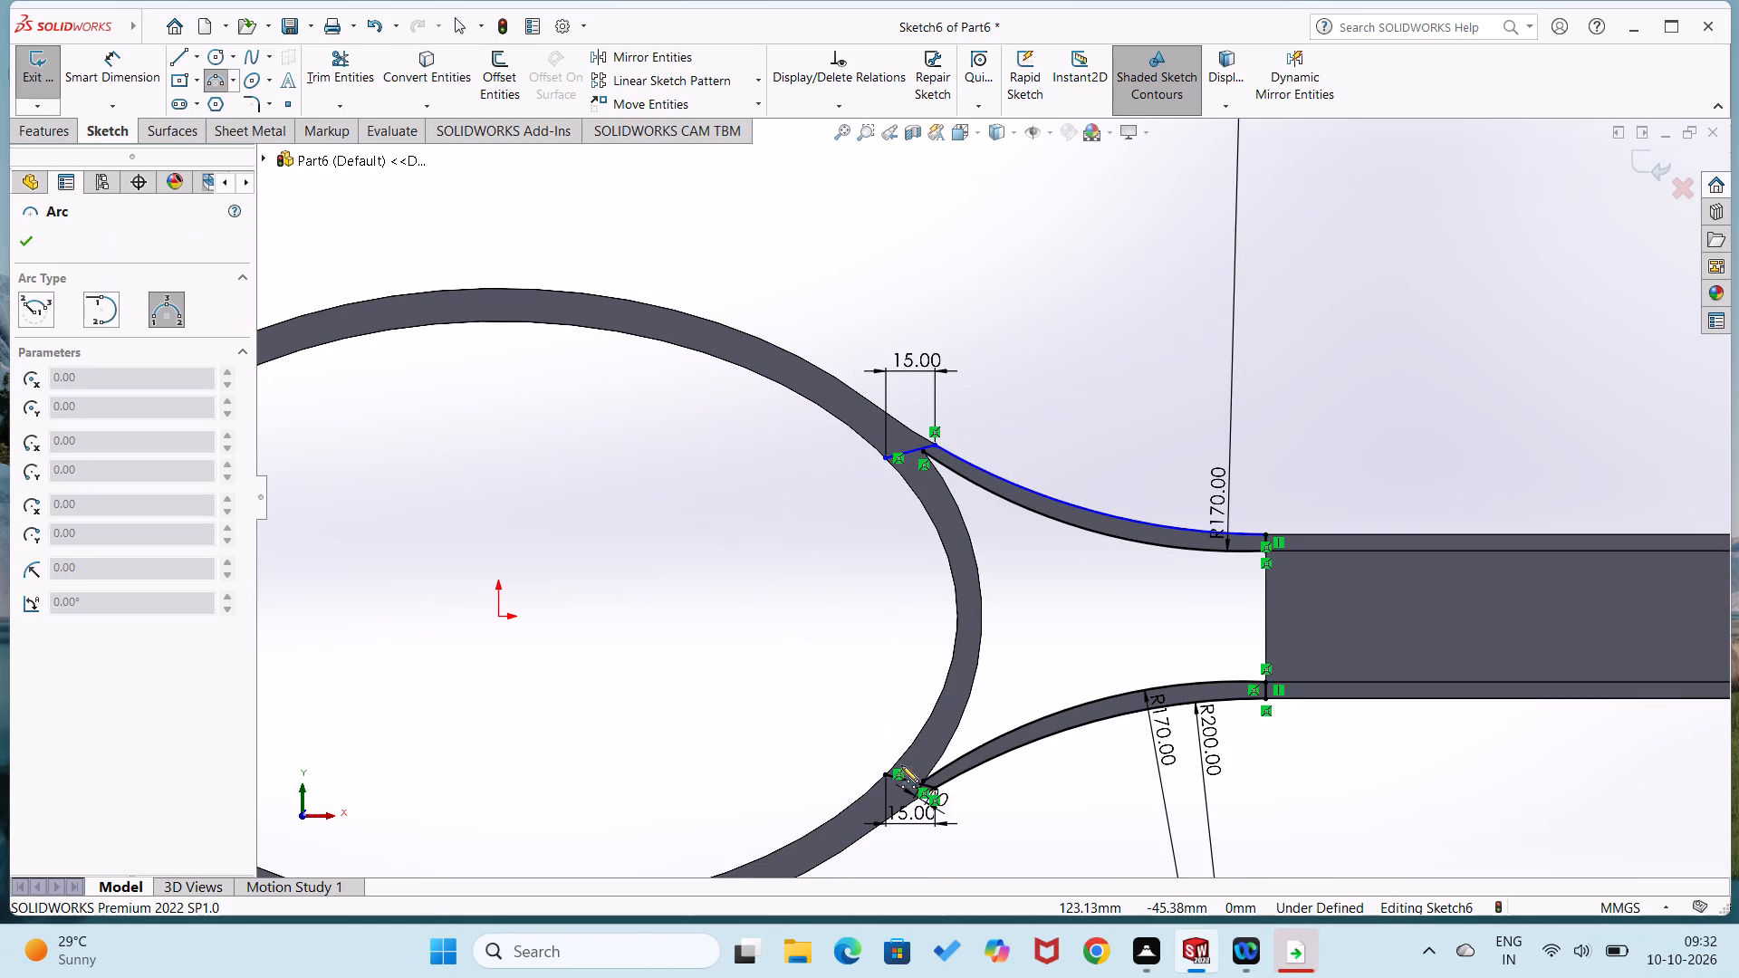
pyautogui.click(882, 772)
pyautogui.click(887, 459)
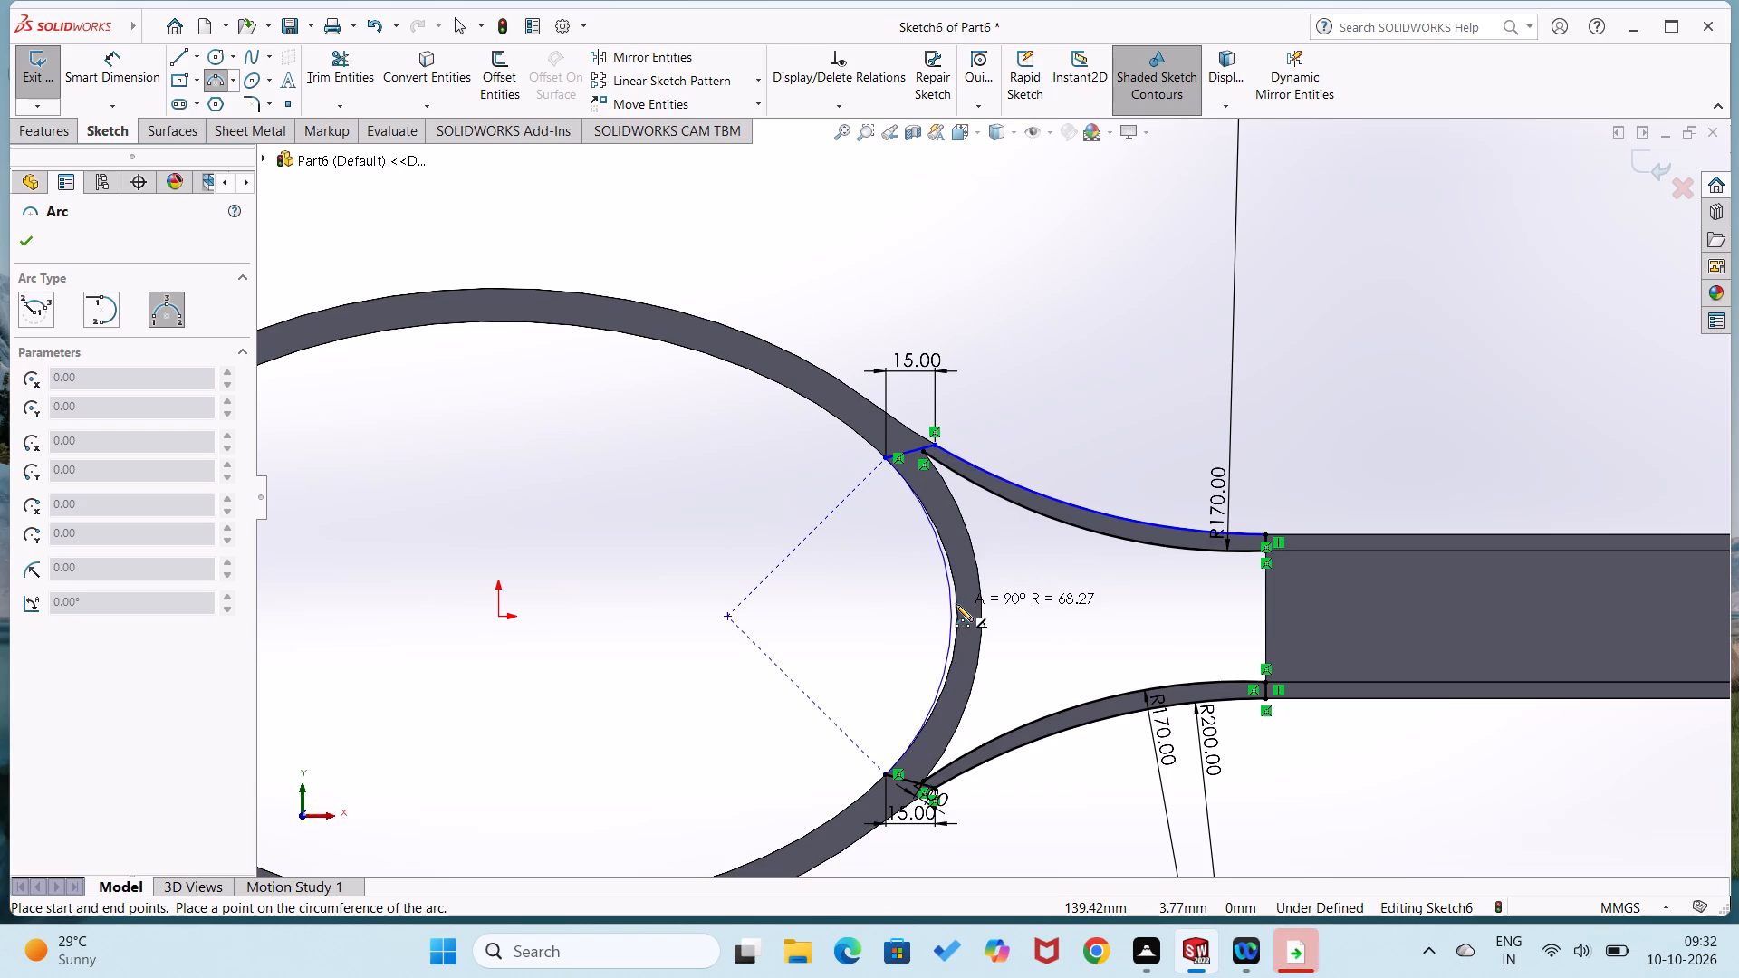
pyautogui.scroll(-4, 948, 655)
pyautogui.click(965, 660)
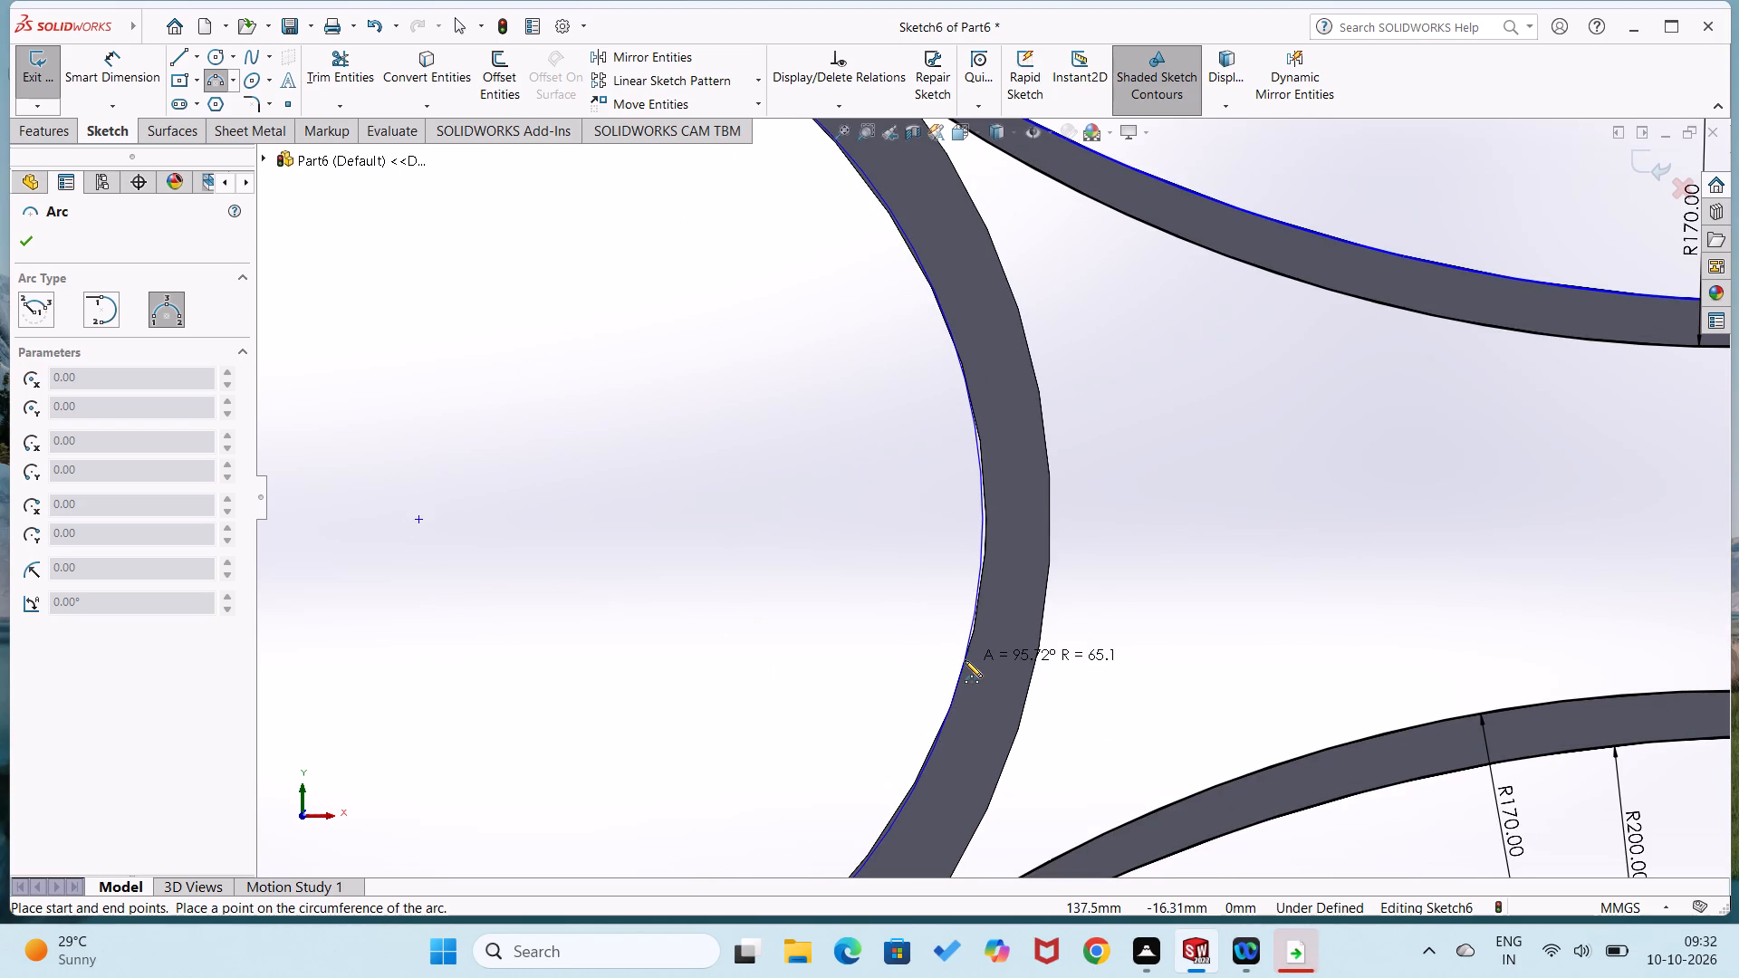
# Dimension the inner-edge arc's radius as 65 mm.
pyautogui.moveTo(858, 703); pyautogui.dragTo(862, 564, button='right')
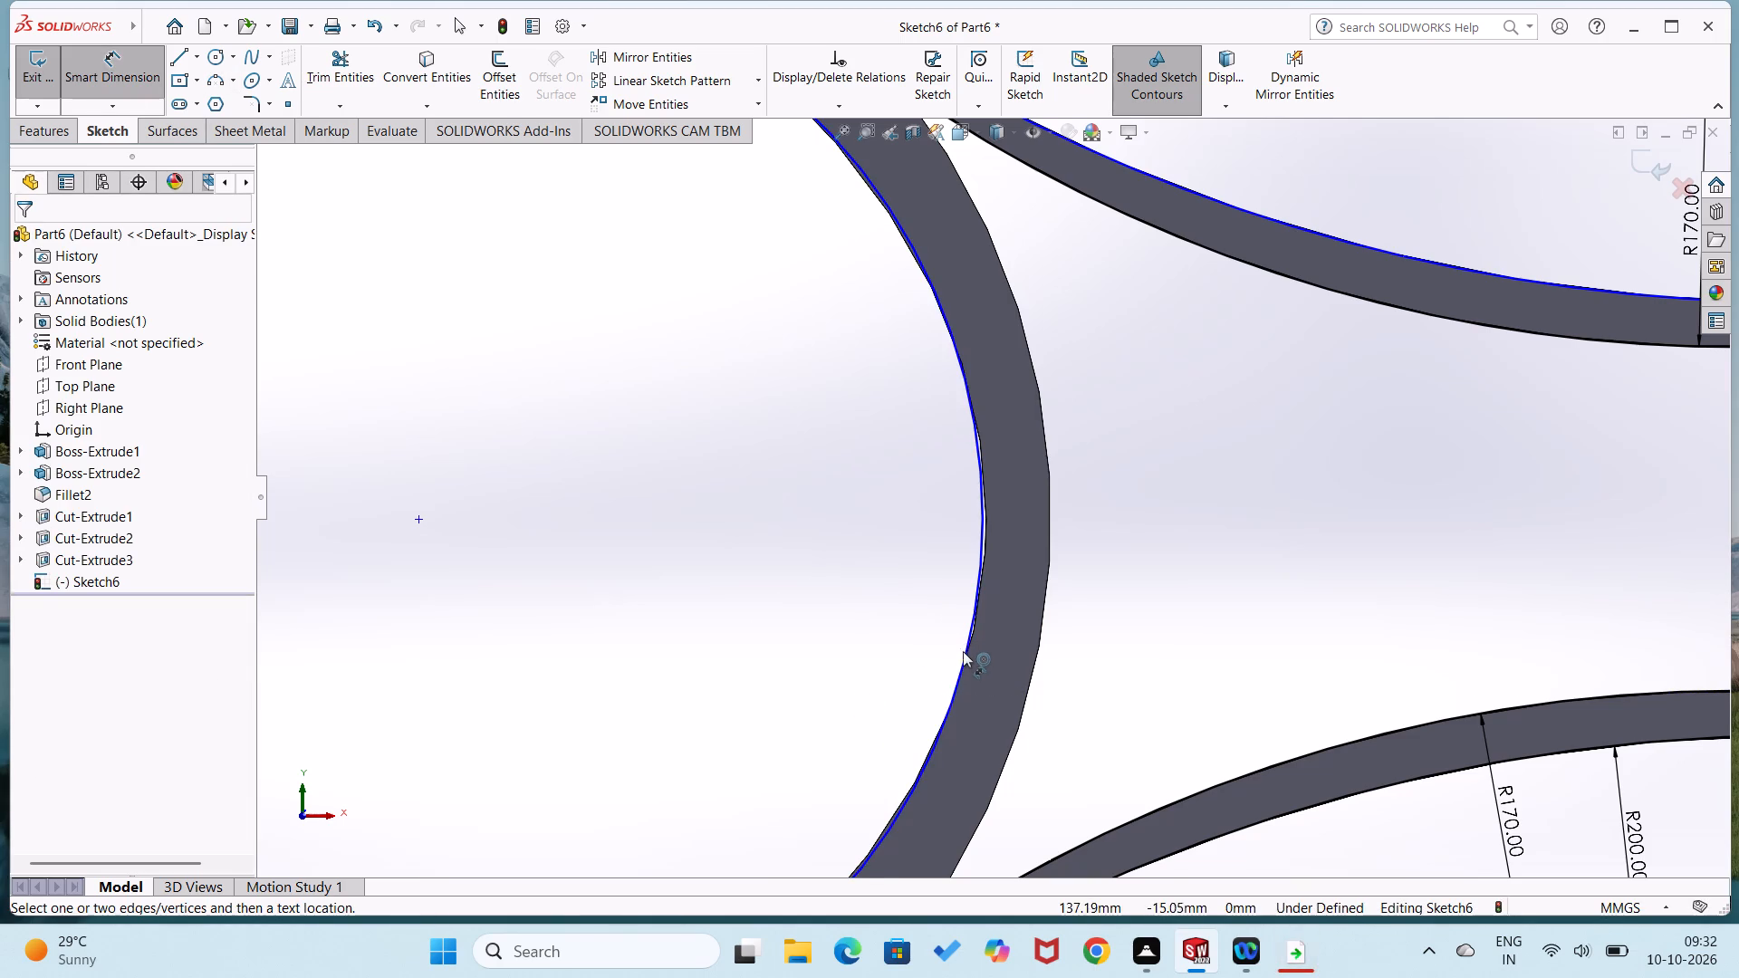
pyautogui.click(966, 656)
pyautogui.click(881, 622)
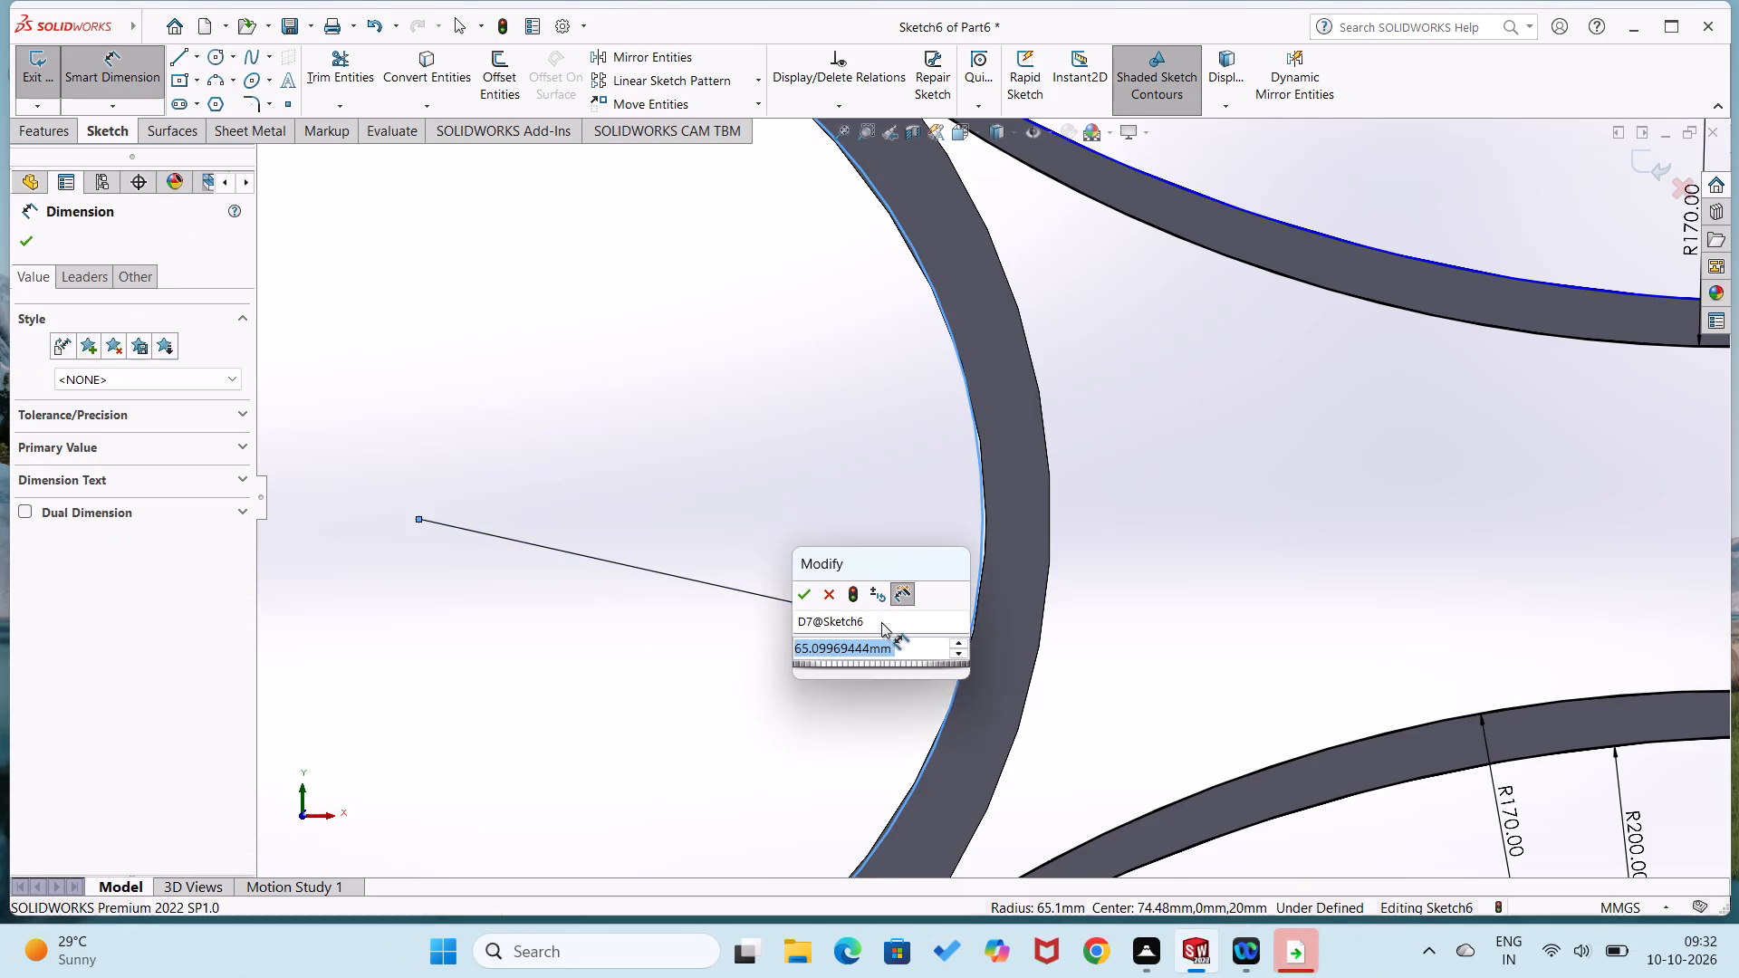
pyautogui.write('65')
pyautogui.press('Return')
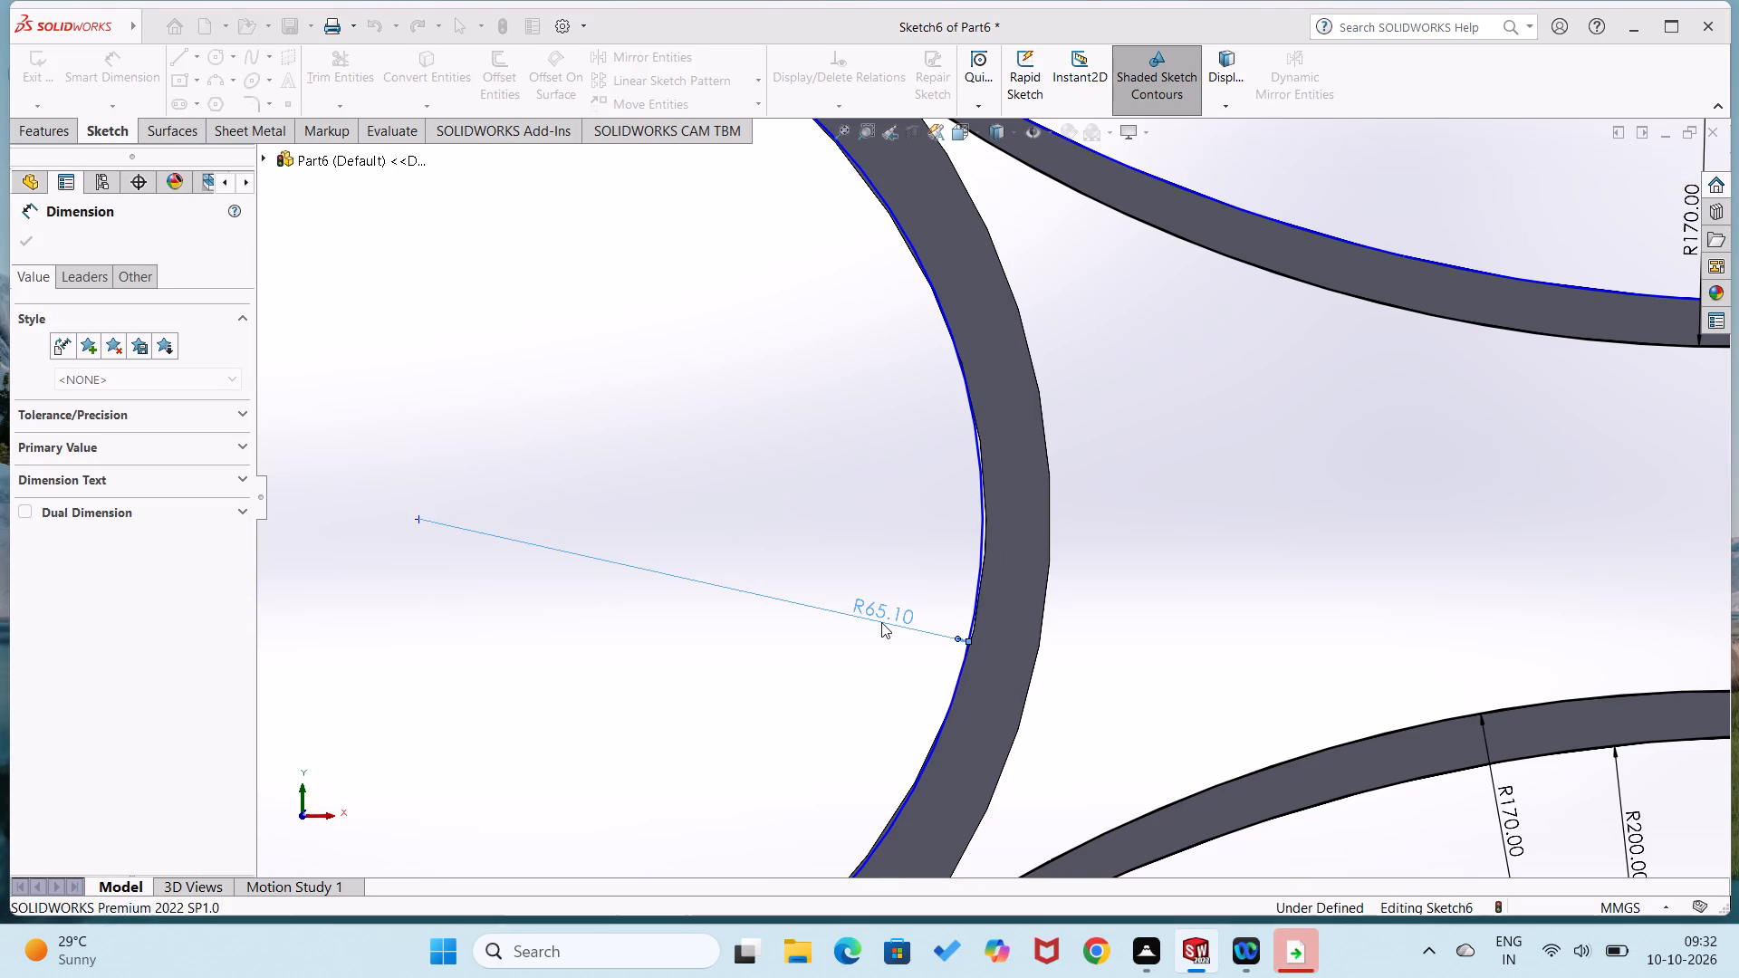
pyautogui.click(862, 639)
pyautogui.scroll(3, 862, 639)
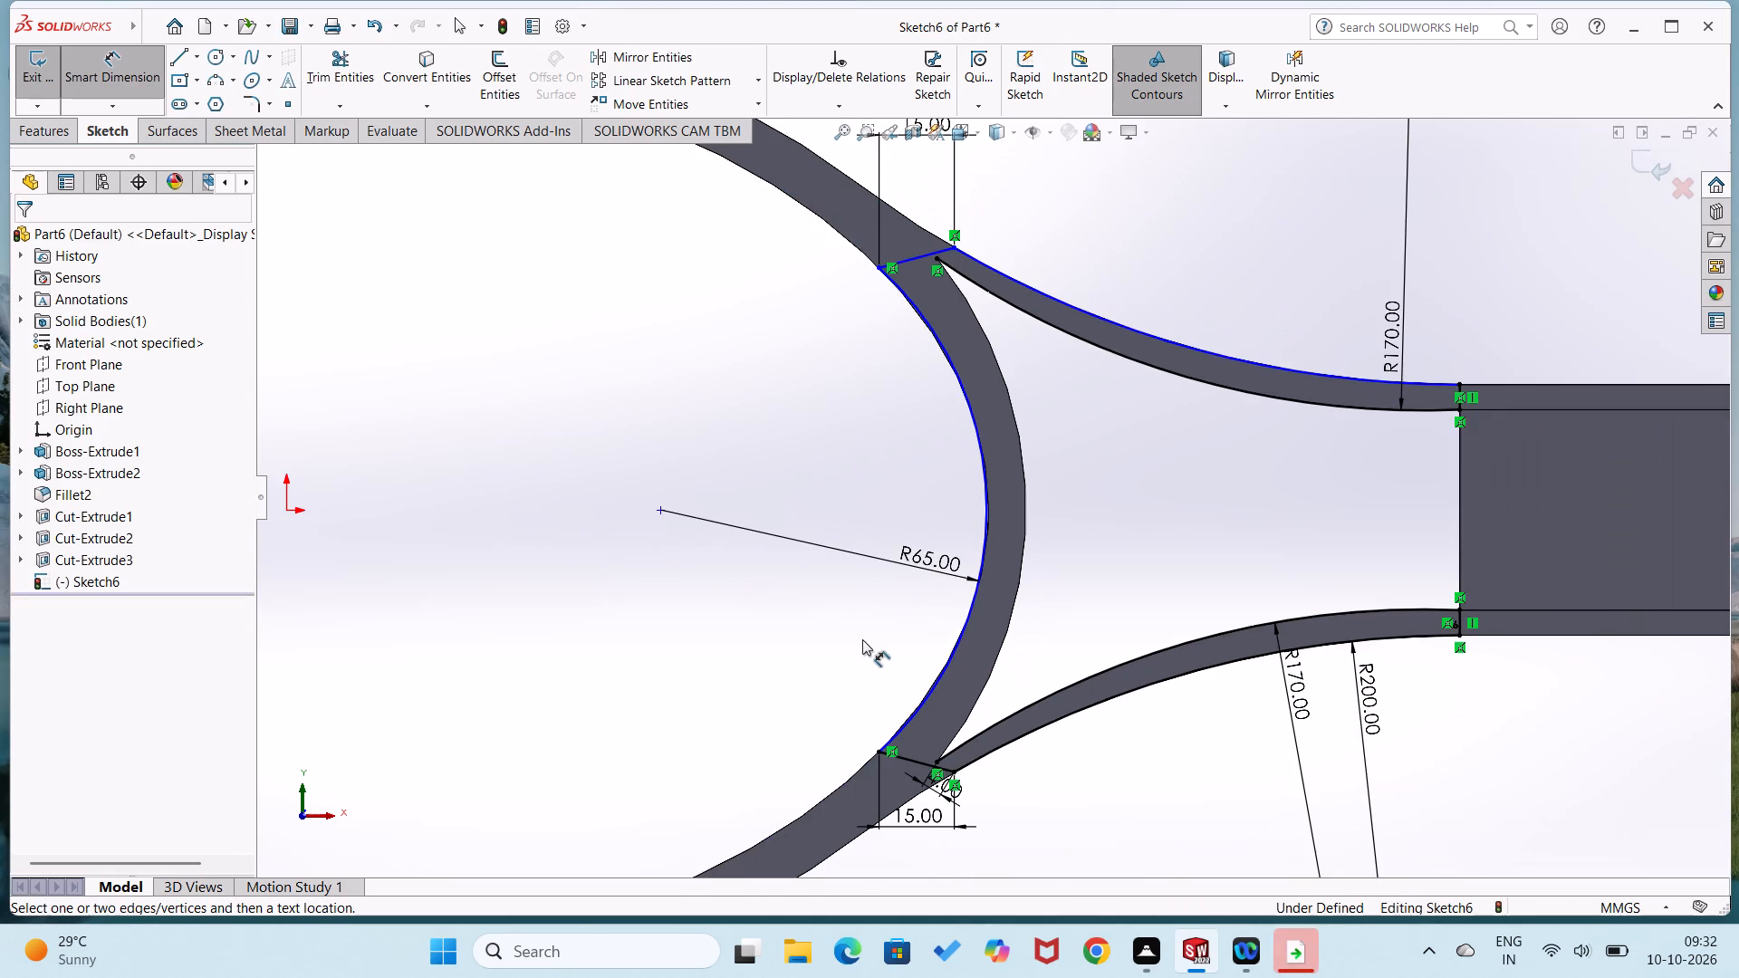
# Draw a three-point arc of about 80 mm radius along the ring's outer edge, joining the neck walls' inner corners.
pyautogui.moveTo(830, 634); pyautogui.dragTo(745, 704, button='right')
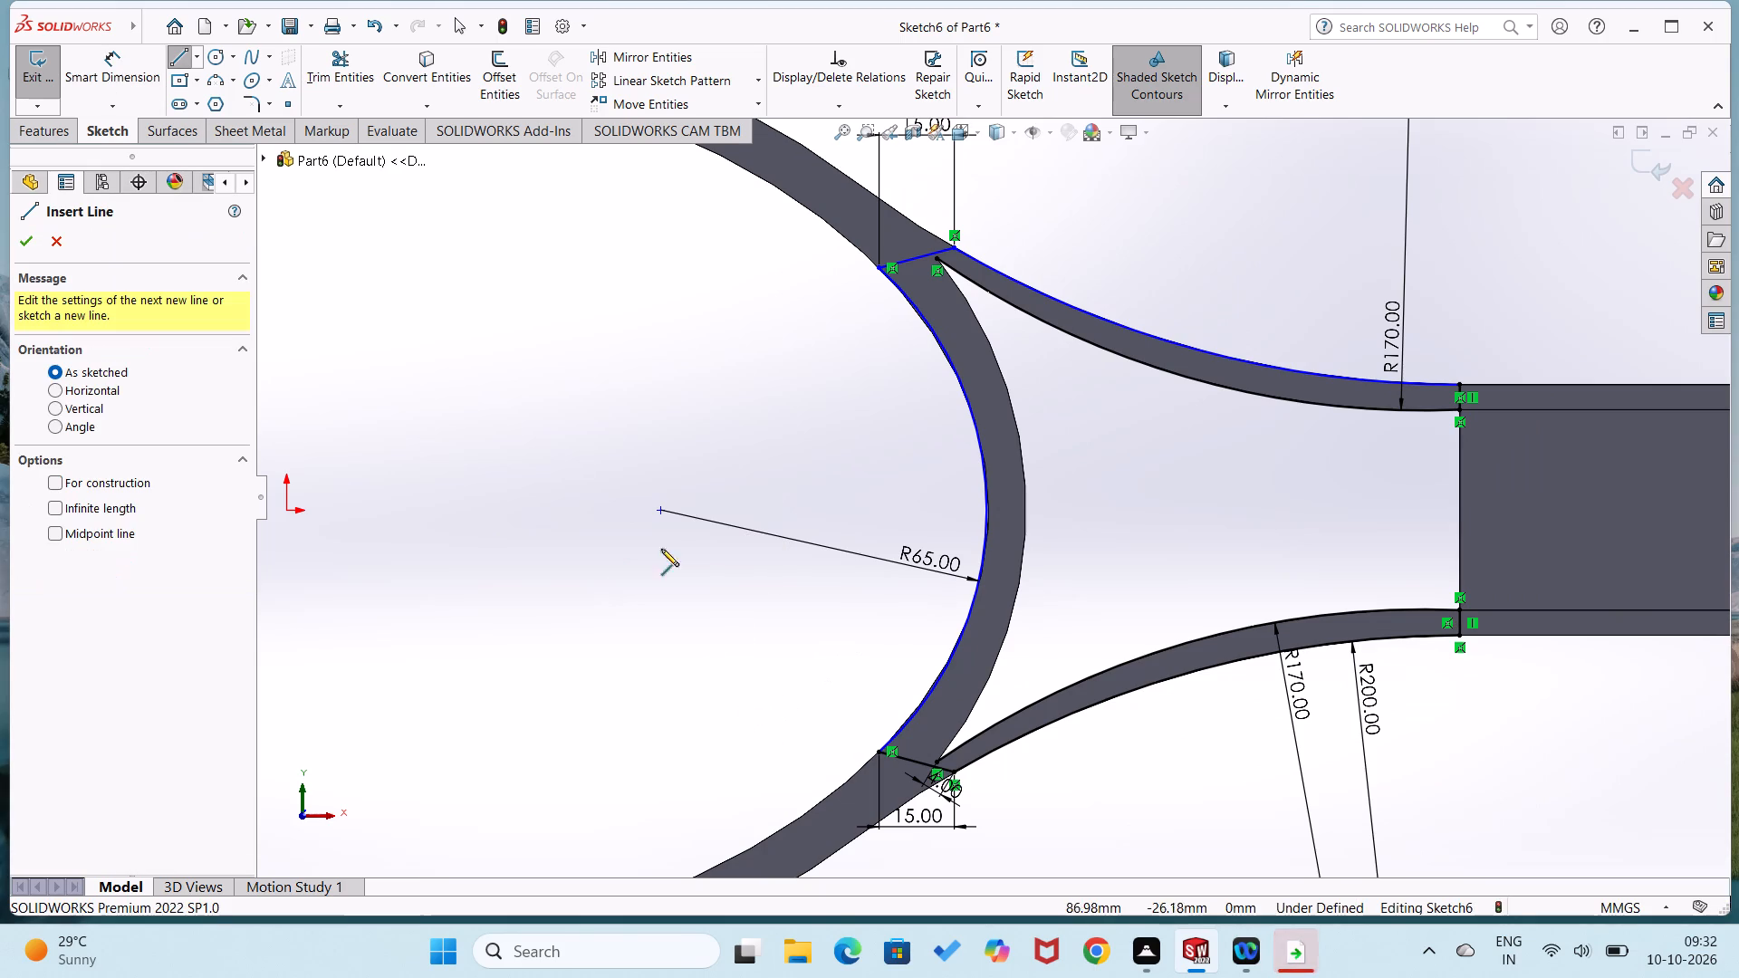
pyautogui.click(216, 78)
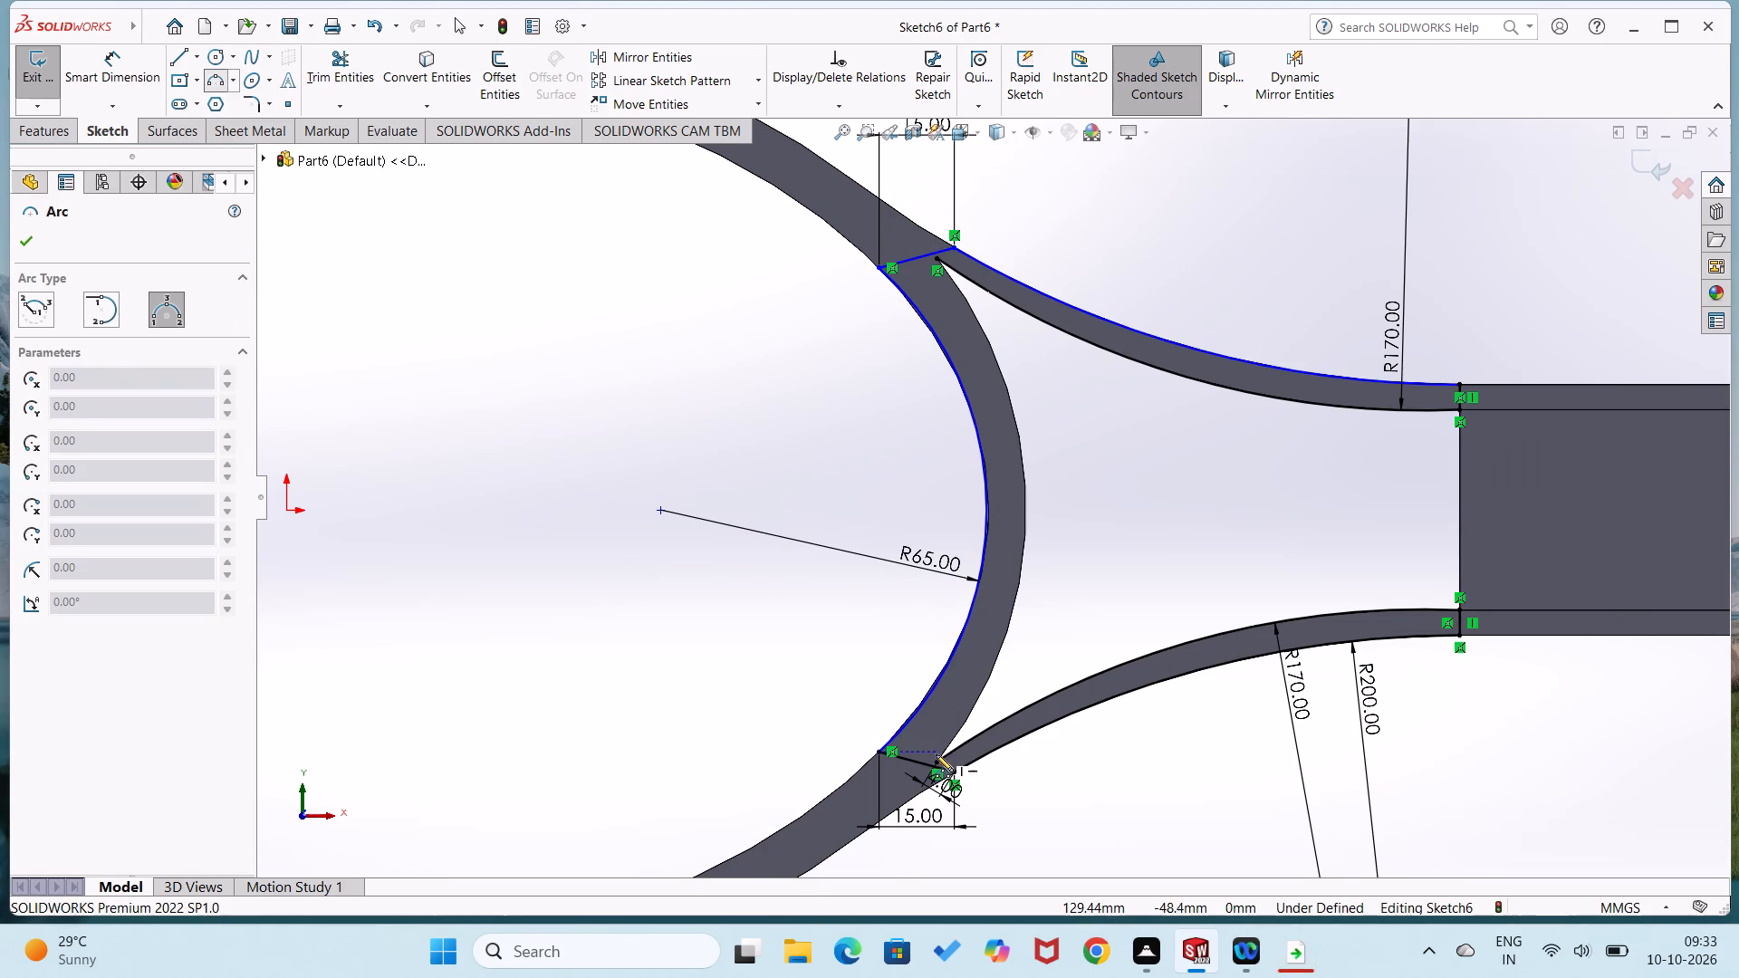
pyautogui.click(936, 764)
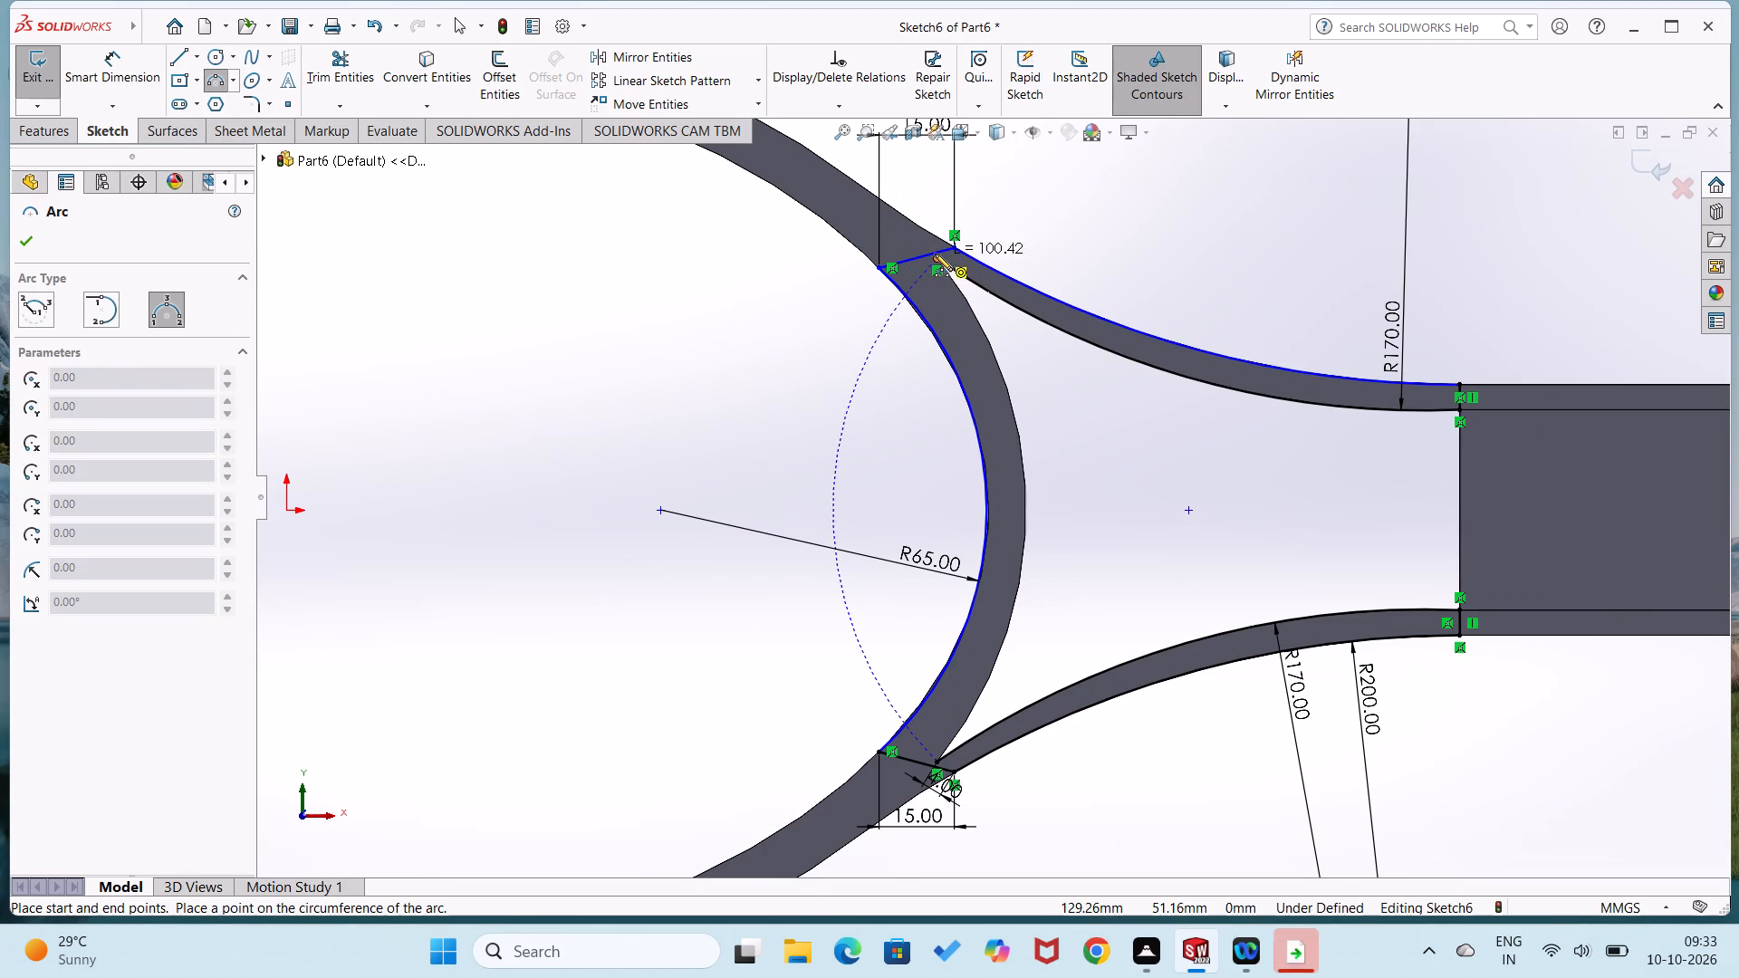
pyautogui.click(935, 254)
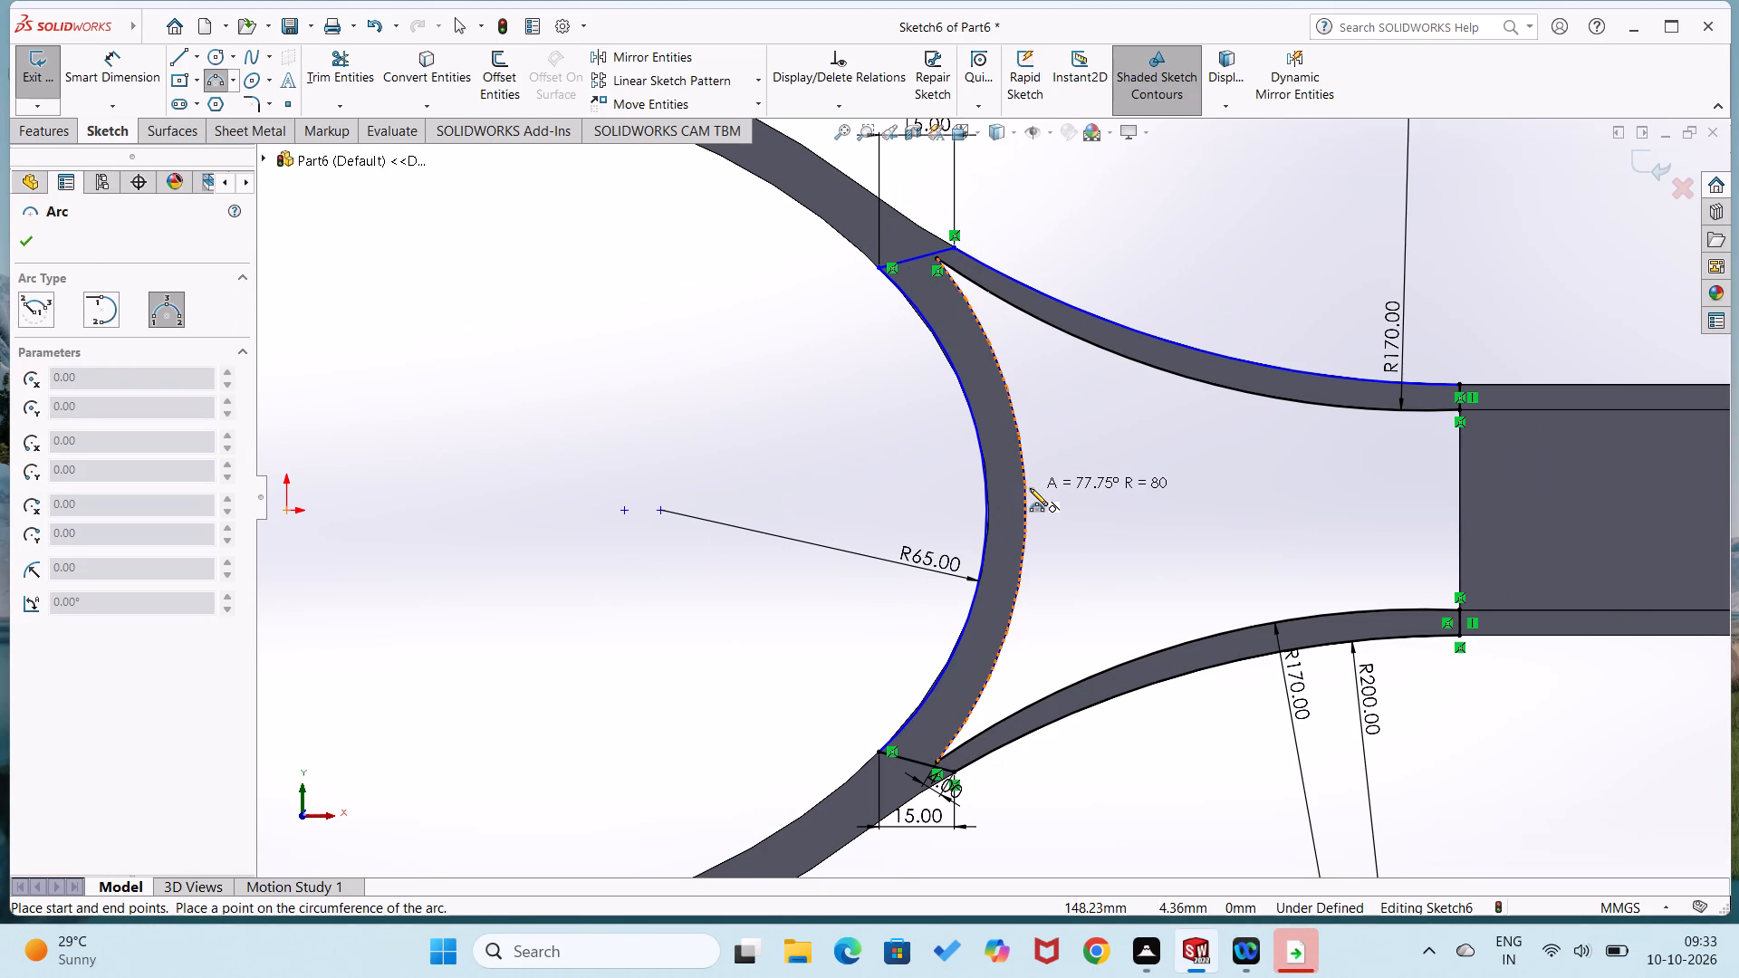
pyautogui.click(1030, 488)
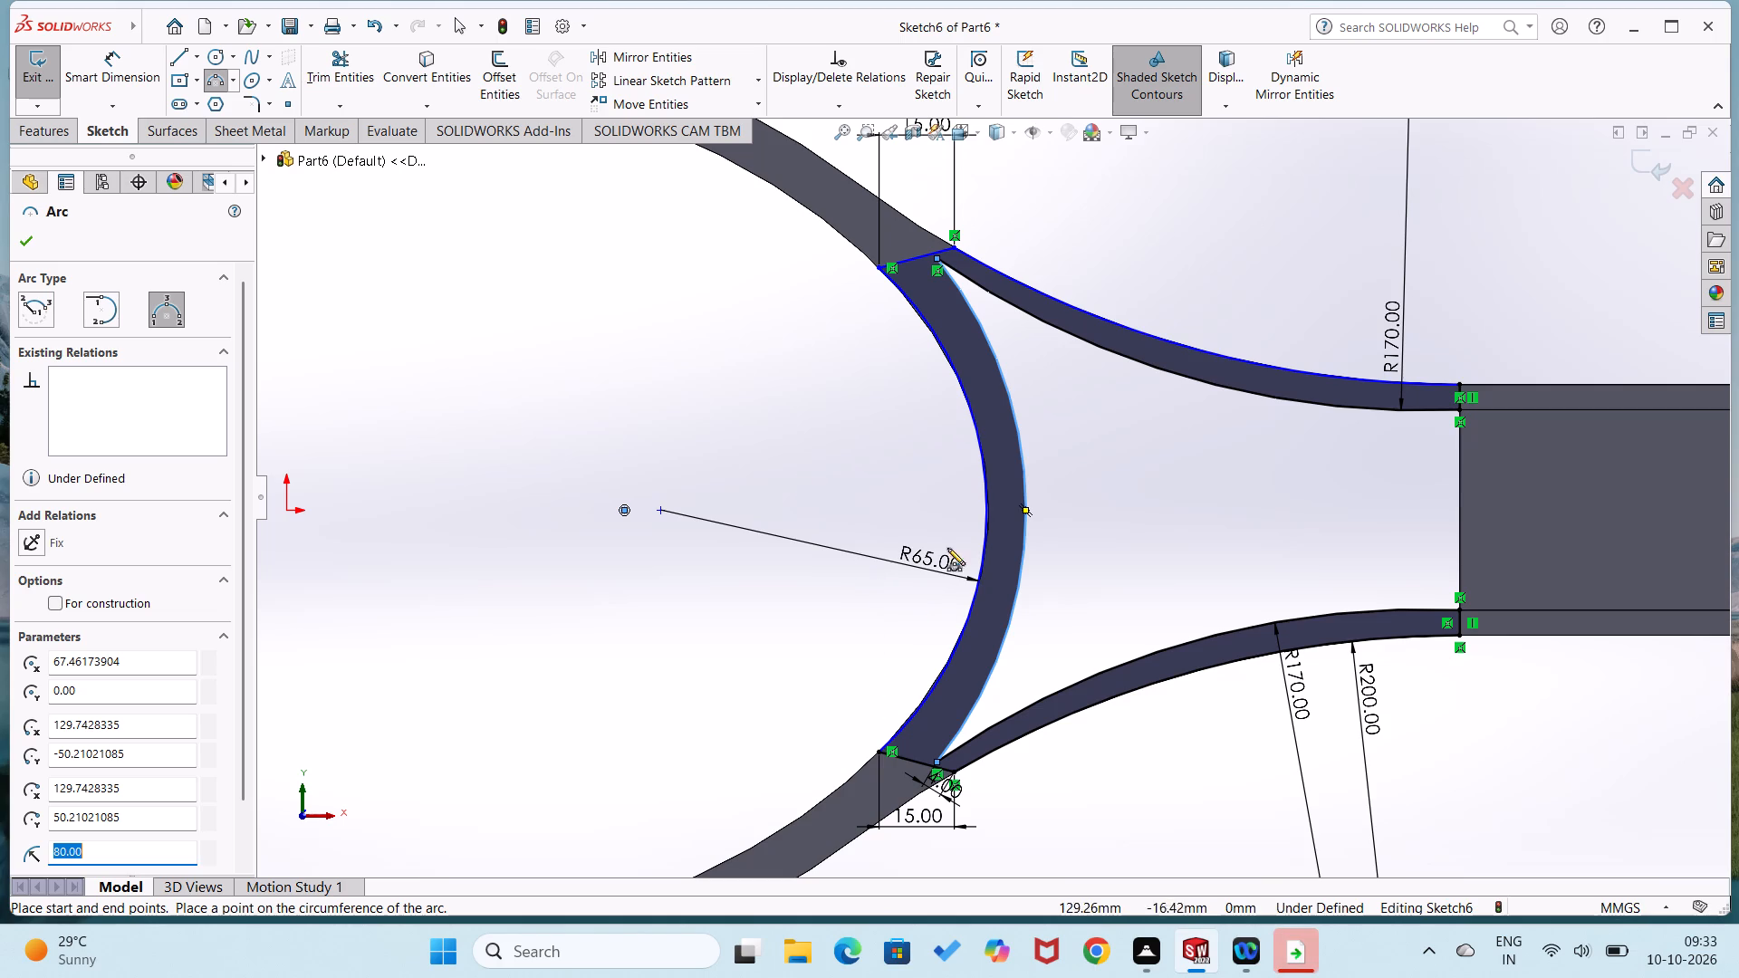
# Dimension the radii of the ring's outer-edge arc and the upper neck wall's outer arc.
pyautogui.moveTo(891, 492); pyautogui.dragTo(888, 331, button='right')
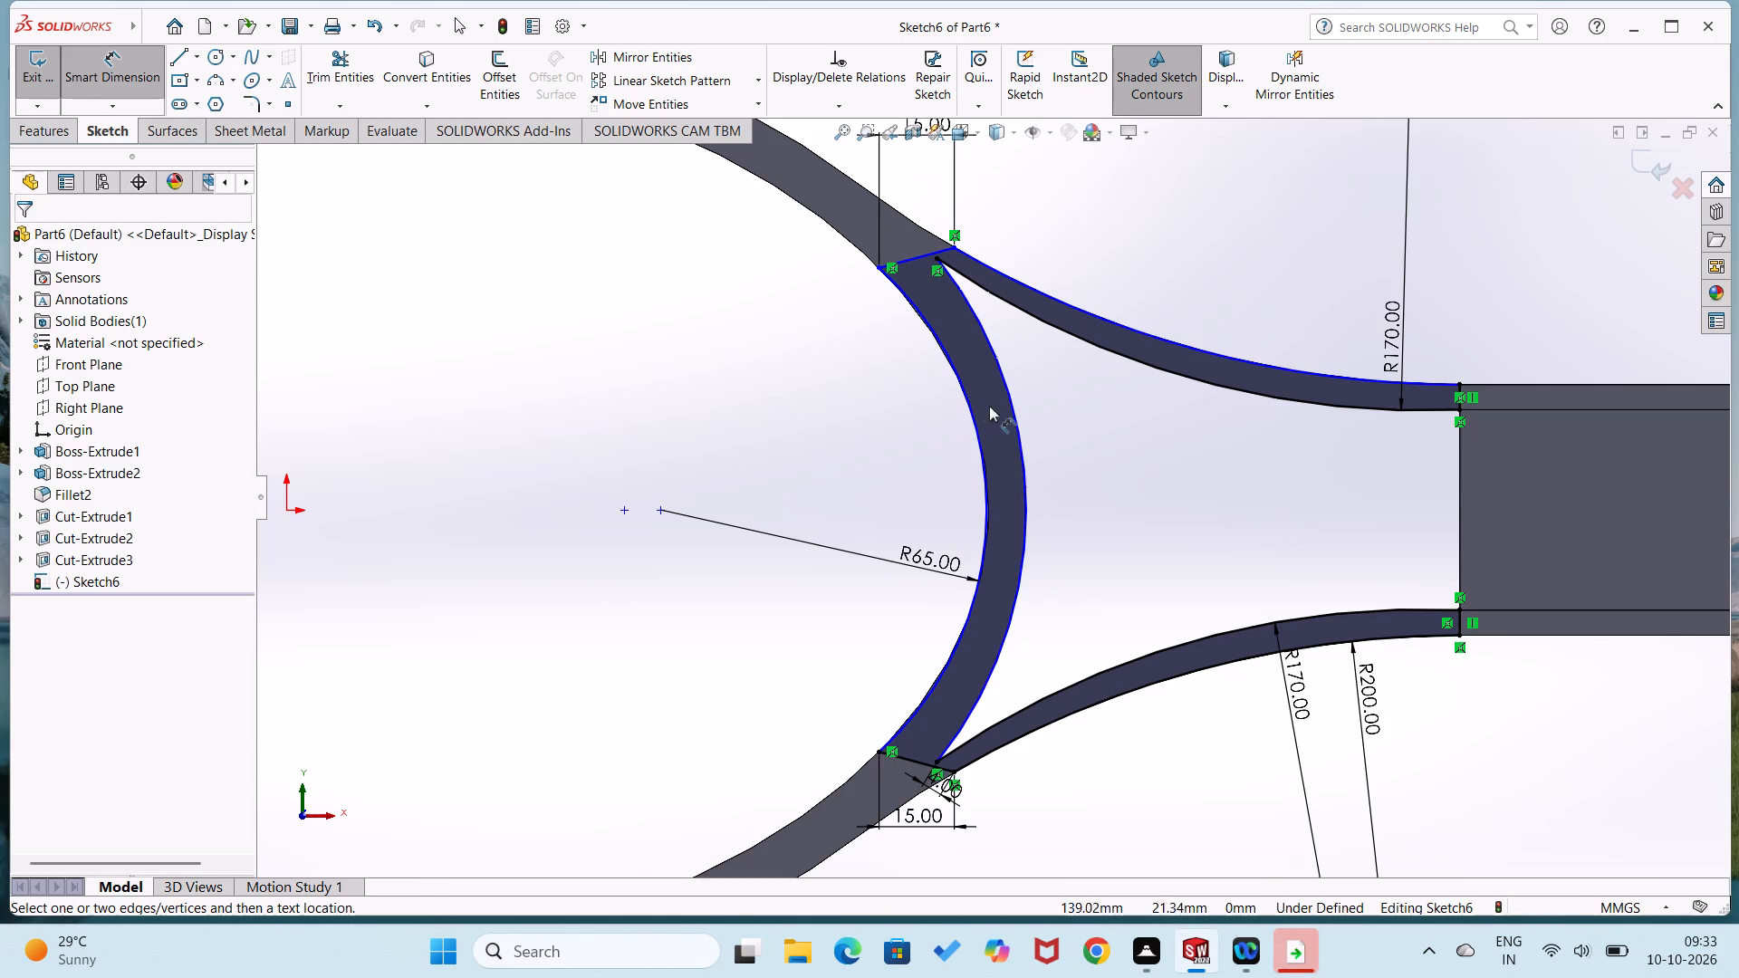
pyautogui.click(1018, 426)
pyautogui.click(890, 447)
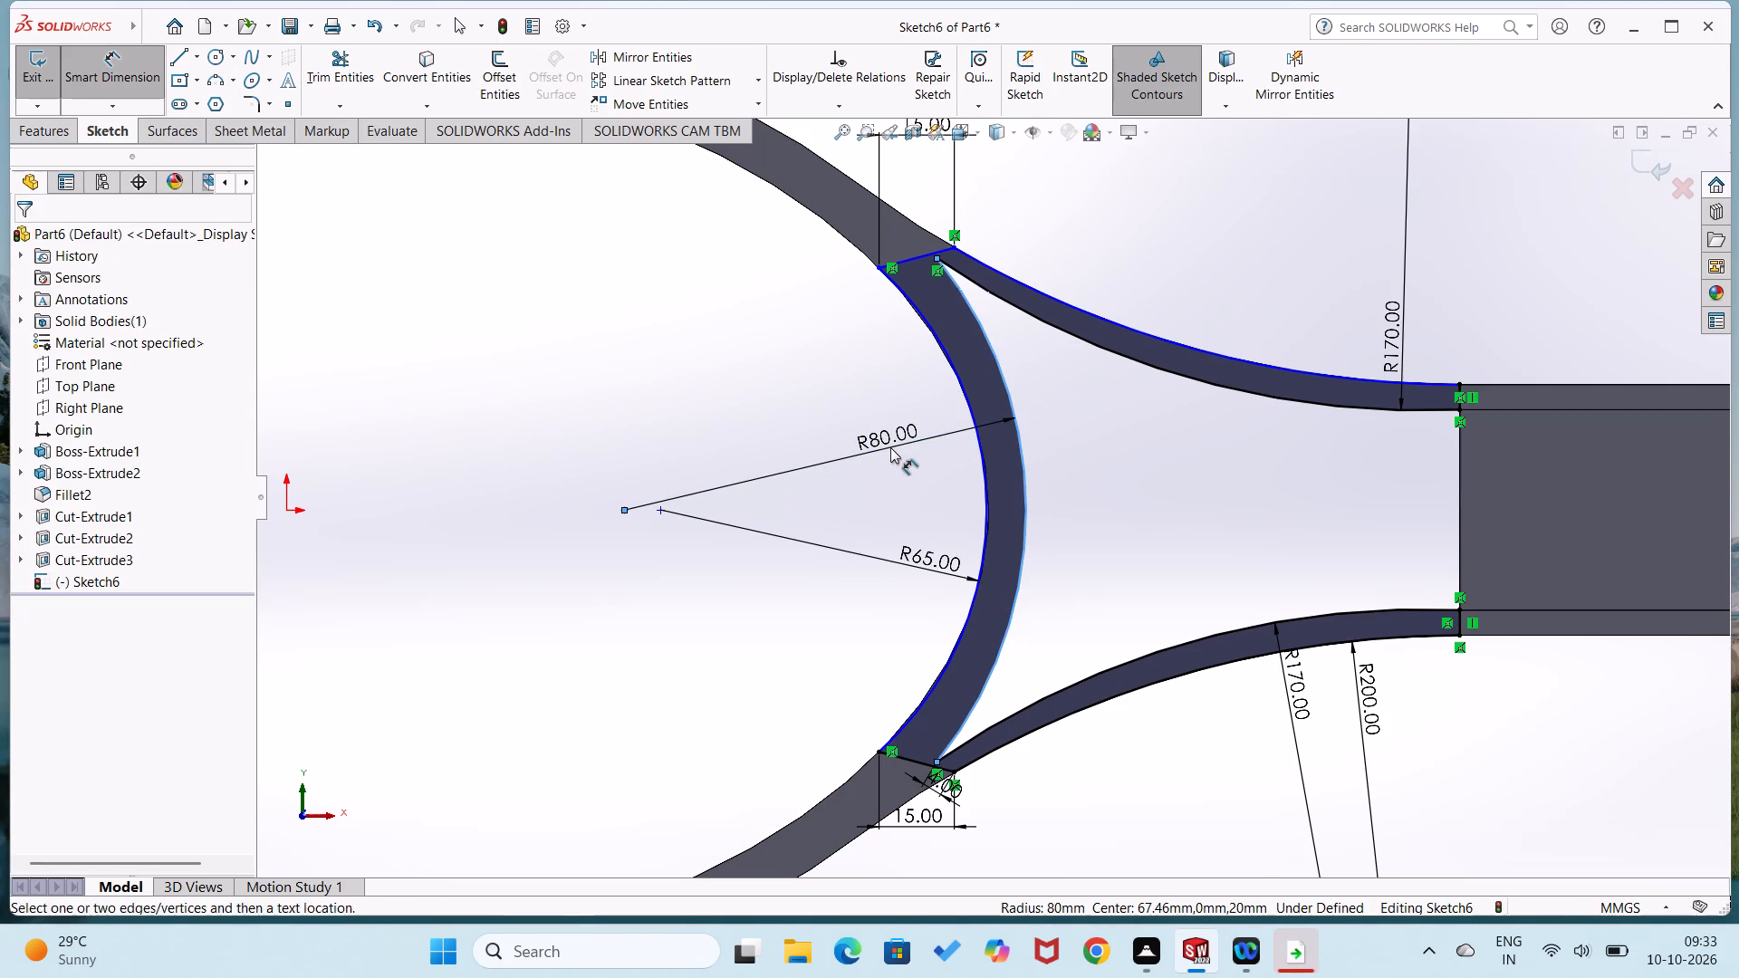
pyautogui.click(810, 408)
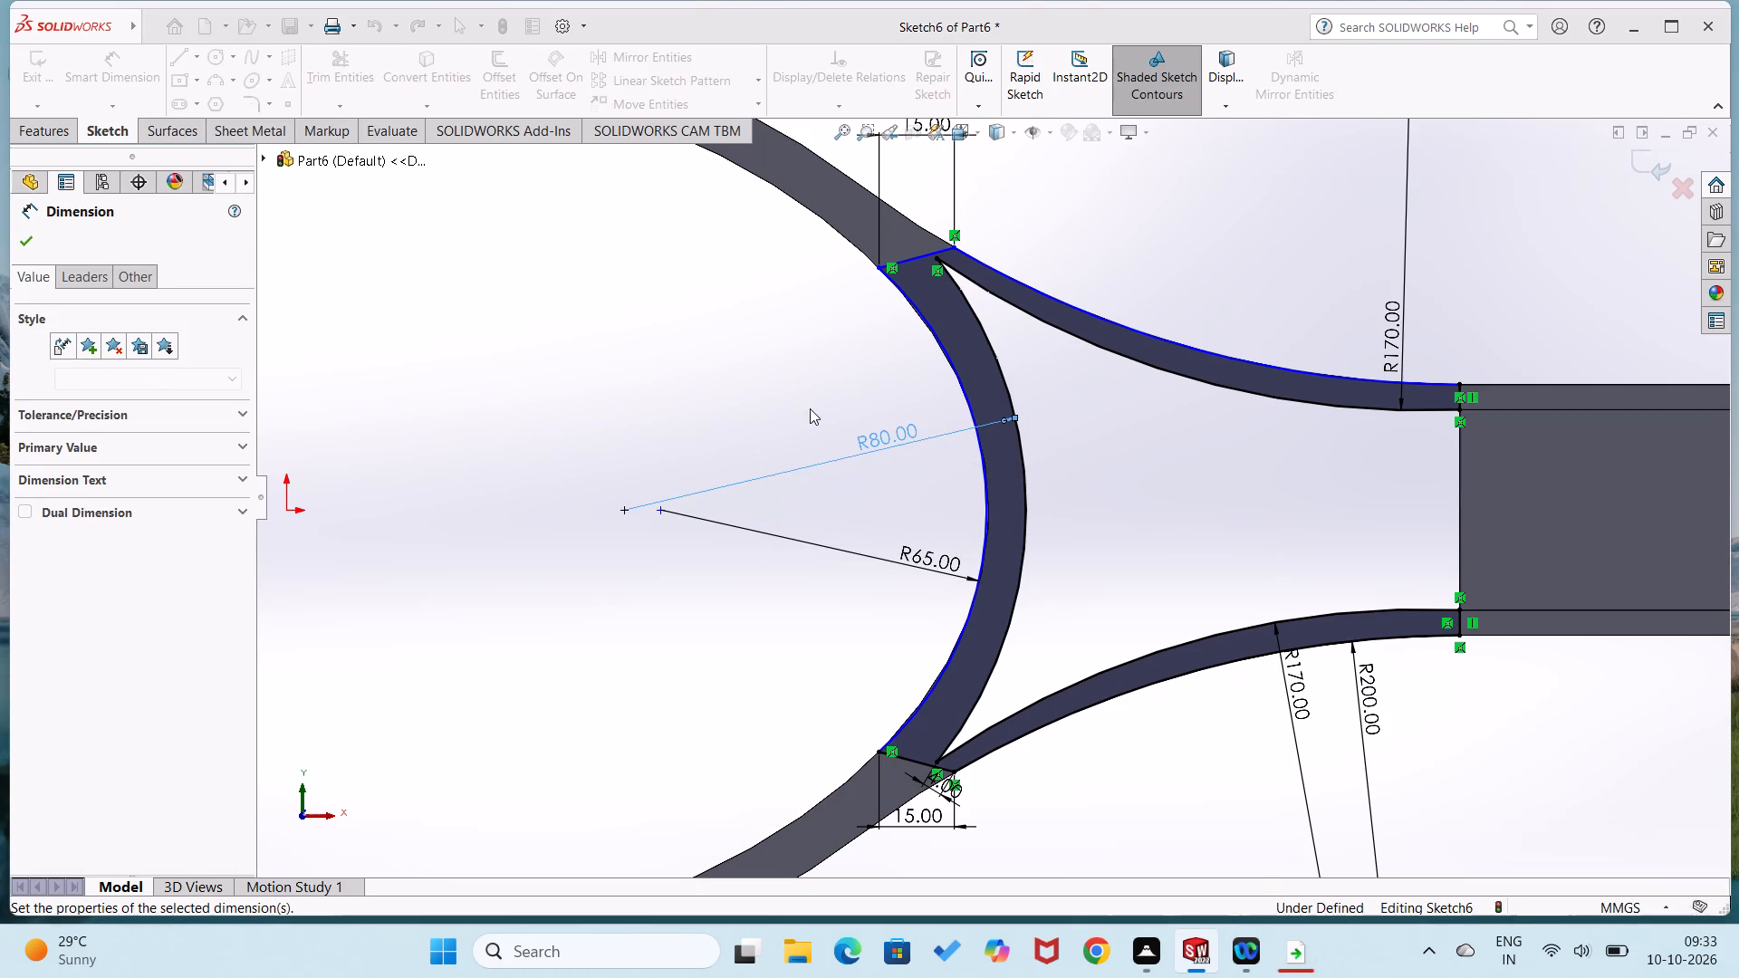
pyautogui.click(1173, 341)
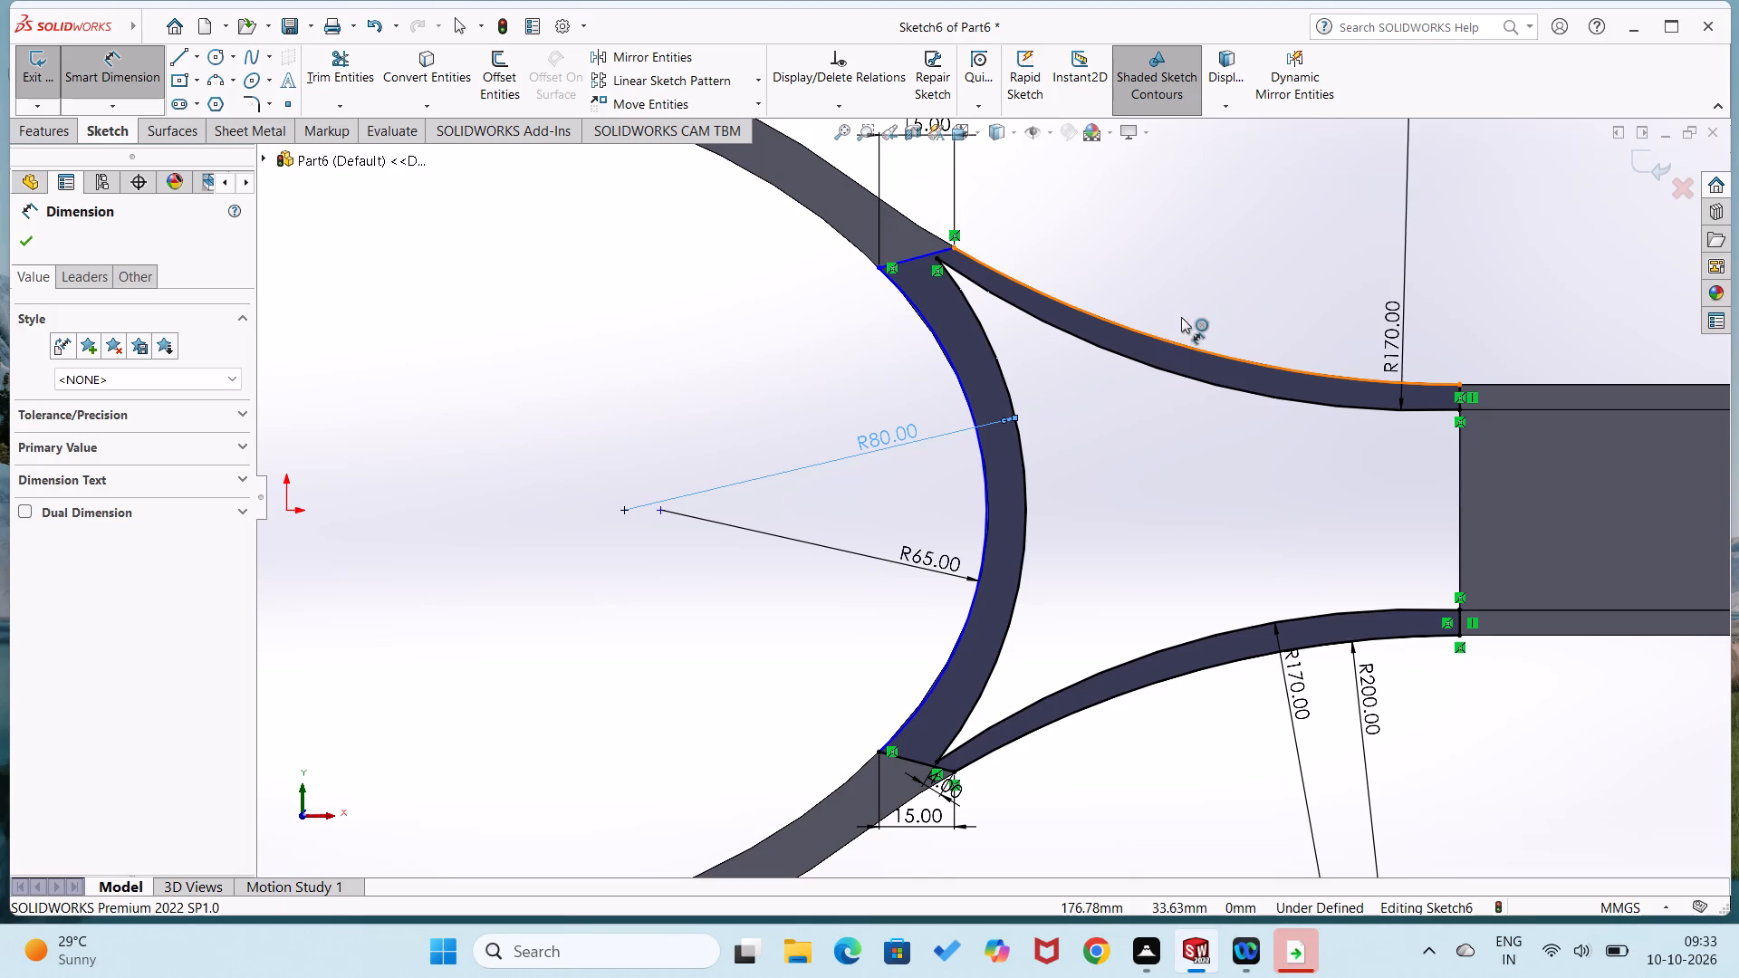
pyautogui.click(1191, 296)
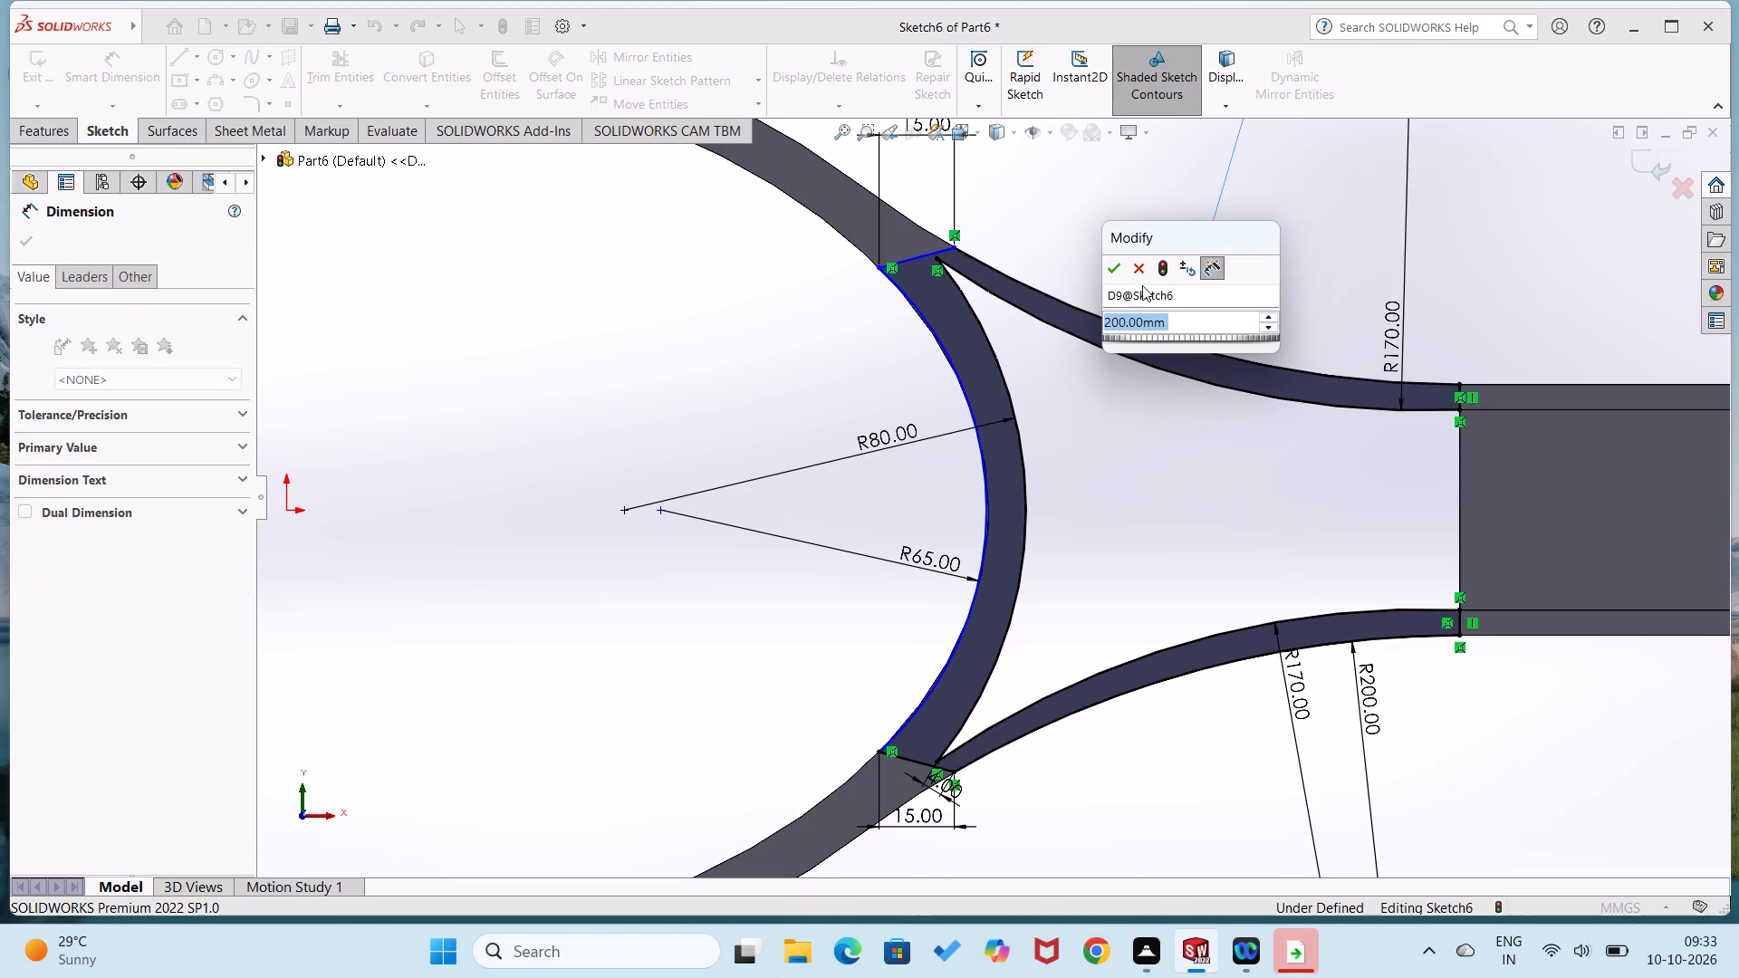
pyautogui.click(1117, 273)
# Dimension the upper slanted line's vertical span, placing the dimension inside the head.
pyautogui.click(915, 254)
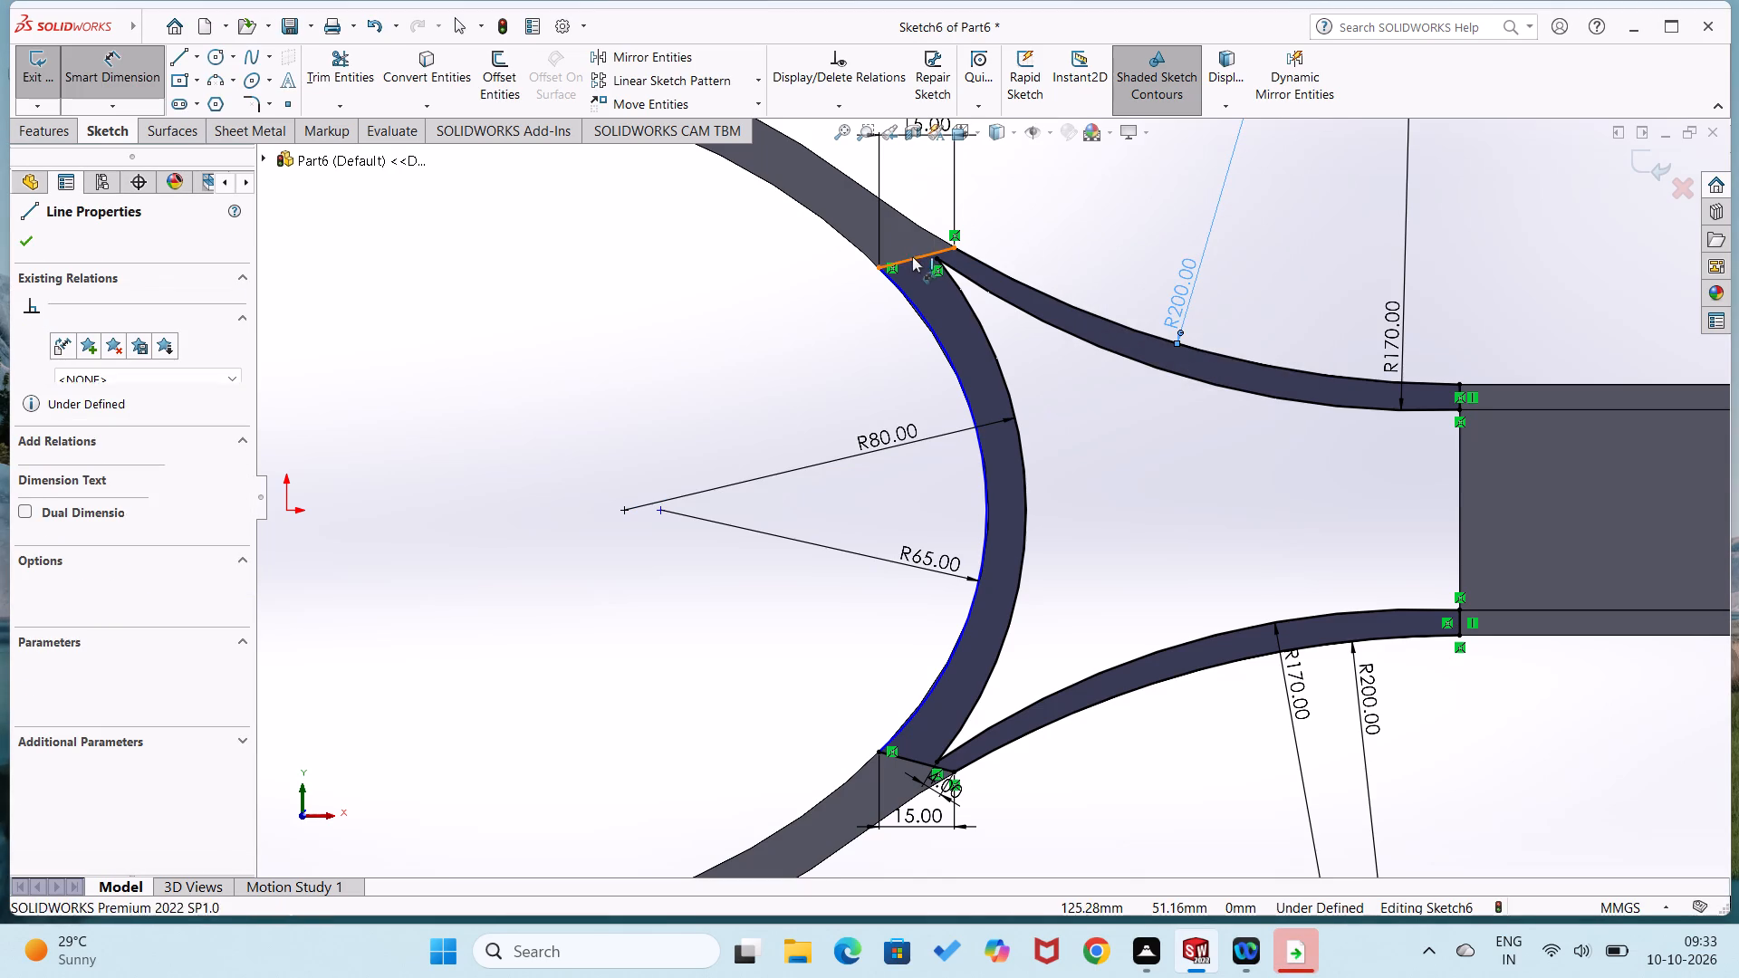
pyautogui.click(792, 249)
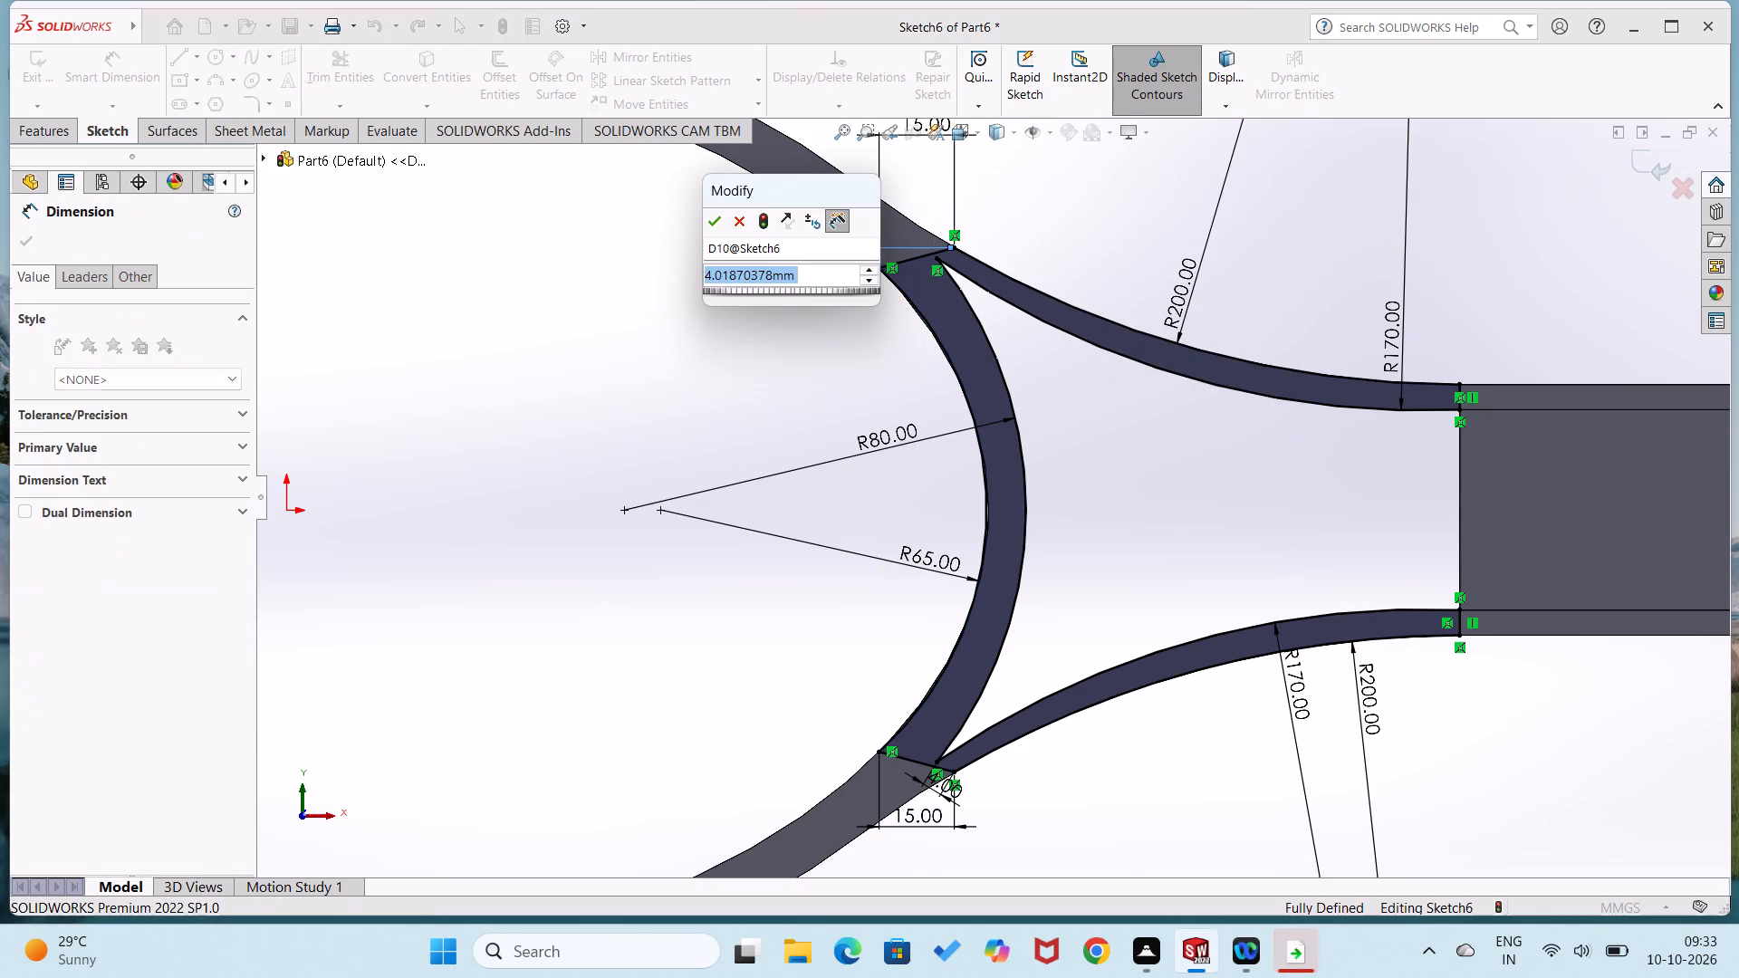
pyautogui.click(718, 231)
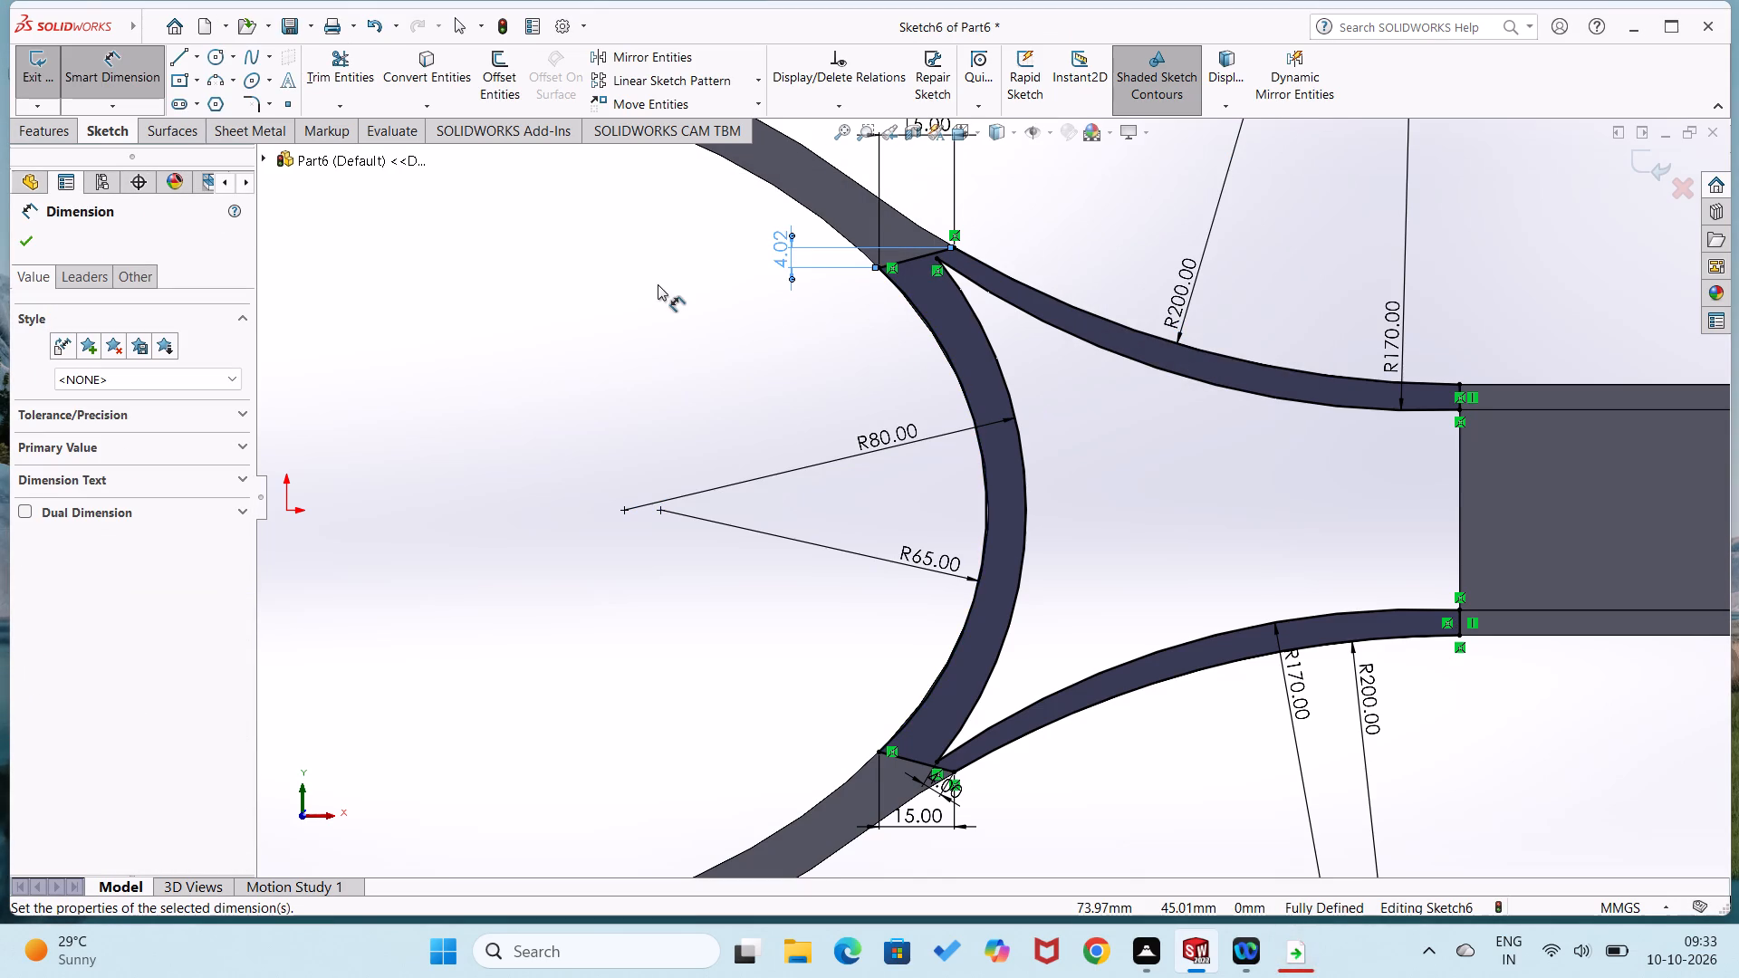
pyautogui.click(658, 284)
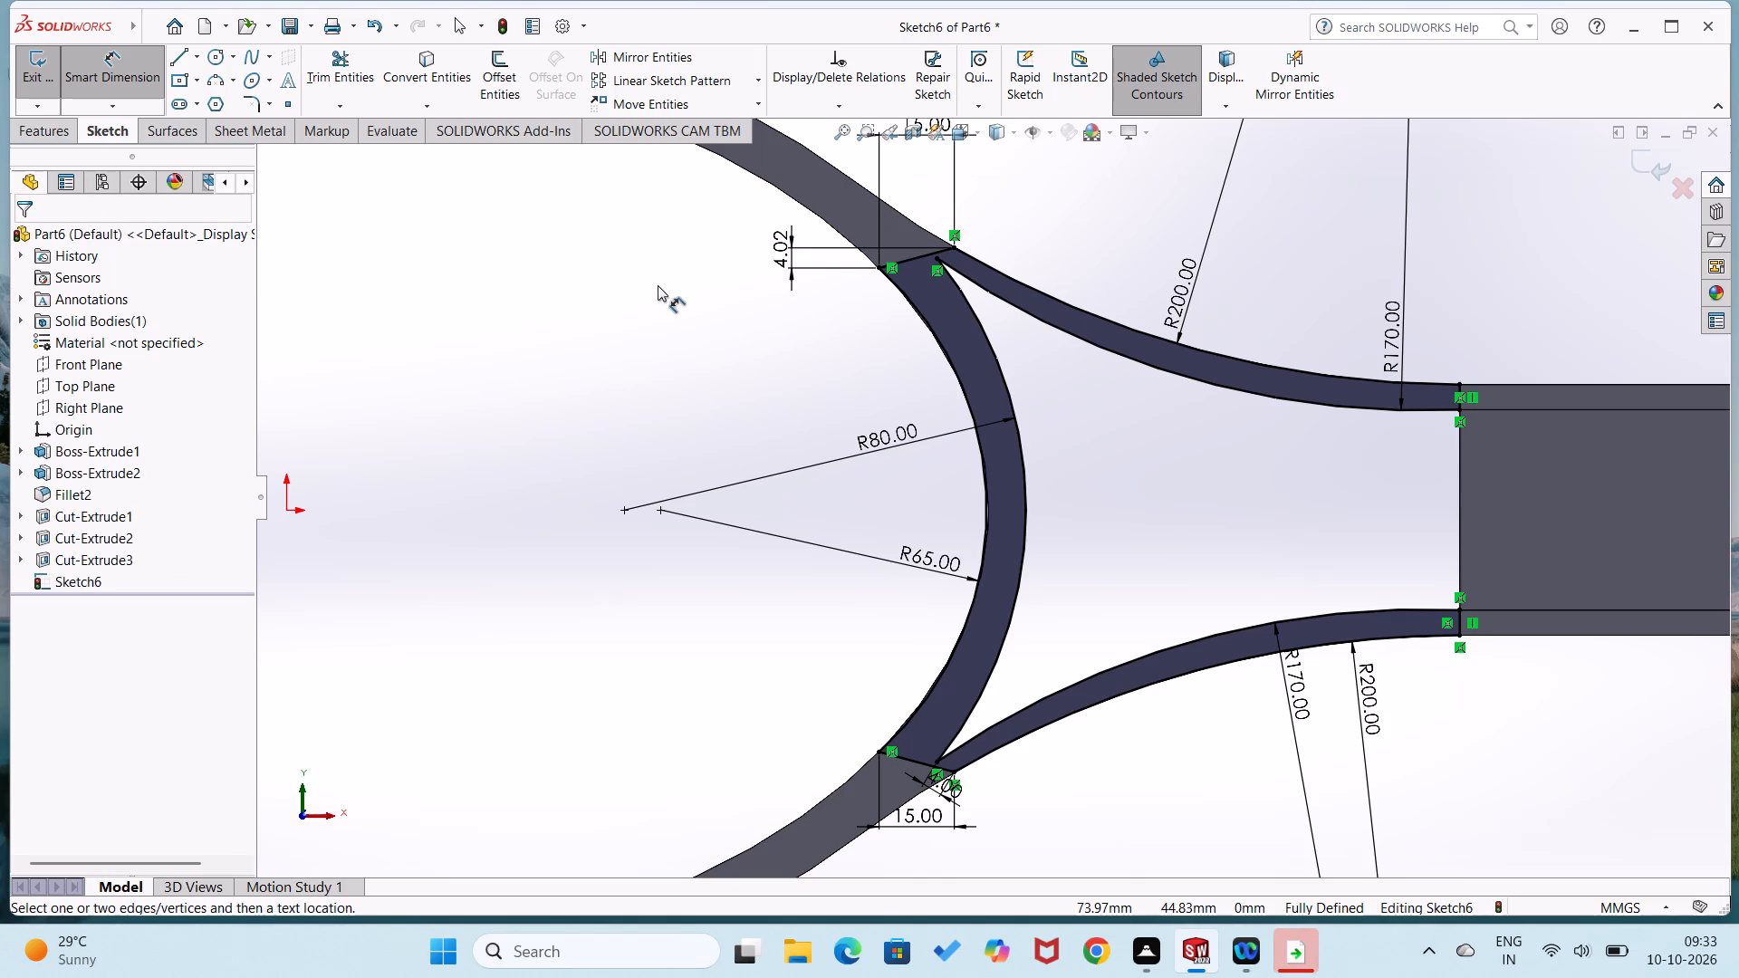
# Extrude the closed neck-wall and ring-segment profile as a blind boss 3 mm deep, merged with the body.
pyautogui.click(67, 133)
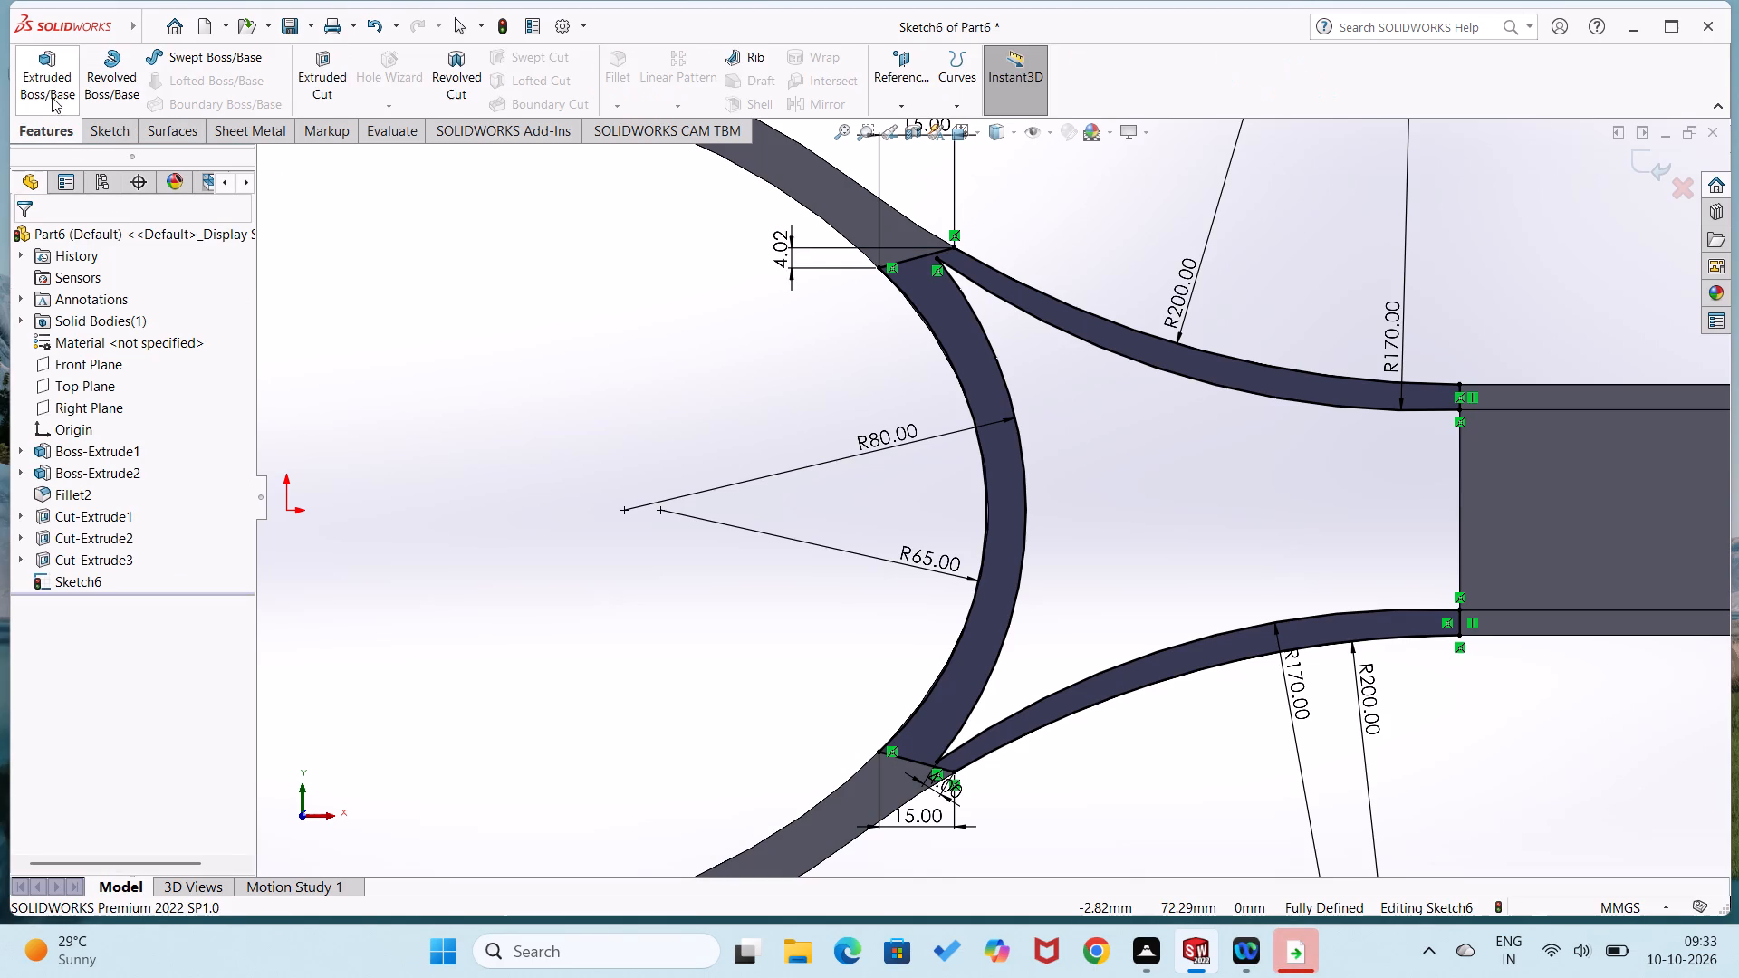
pyautogui.click(52, 88)
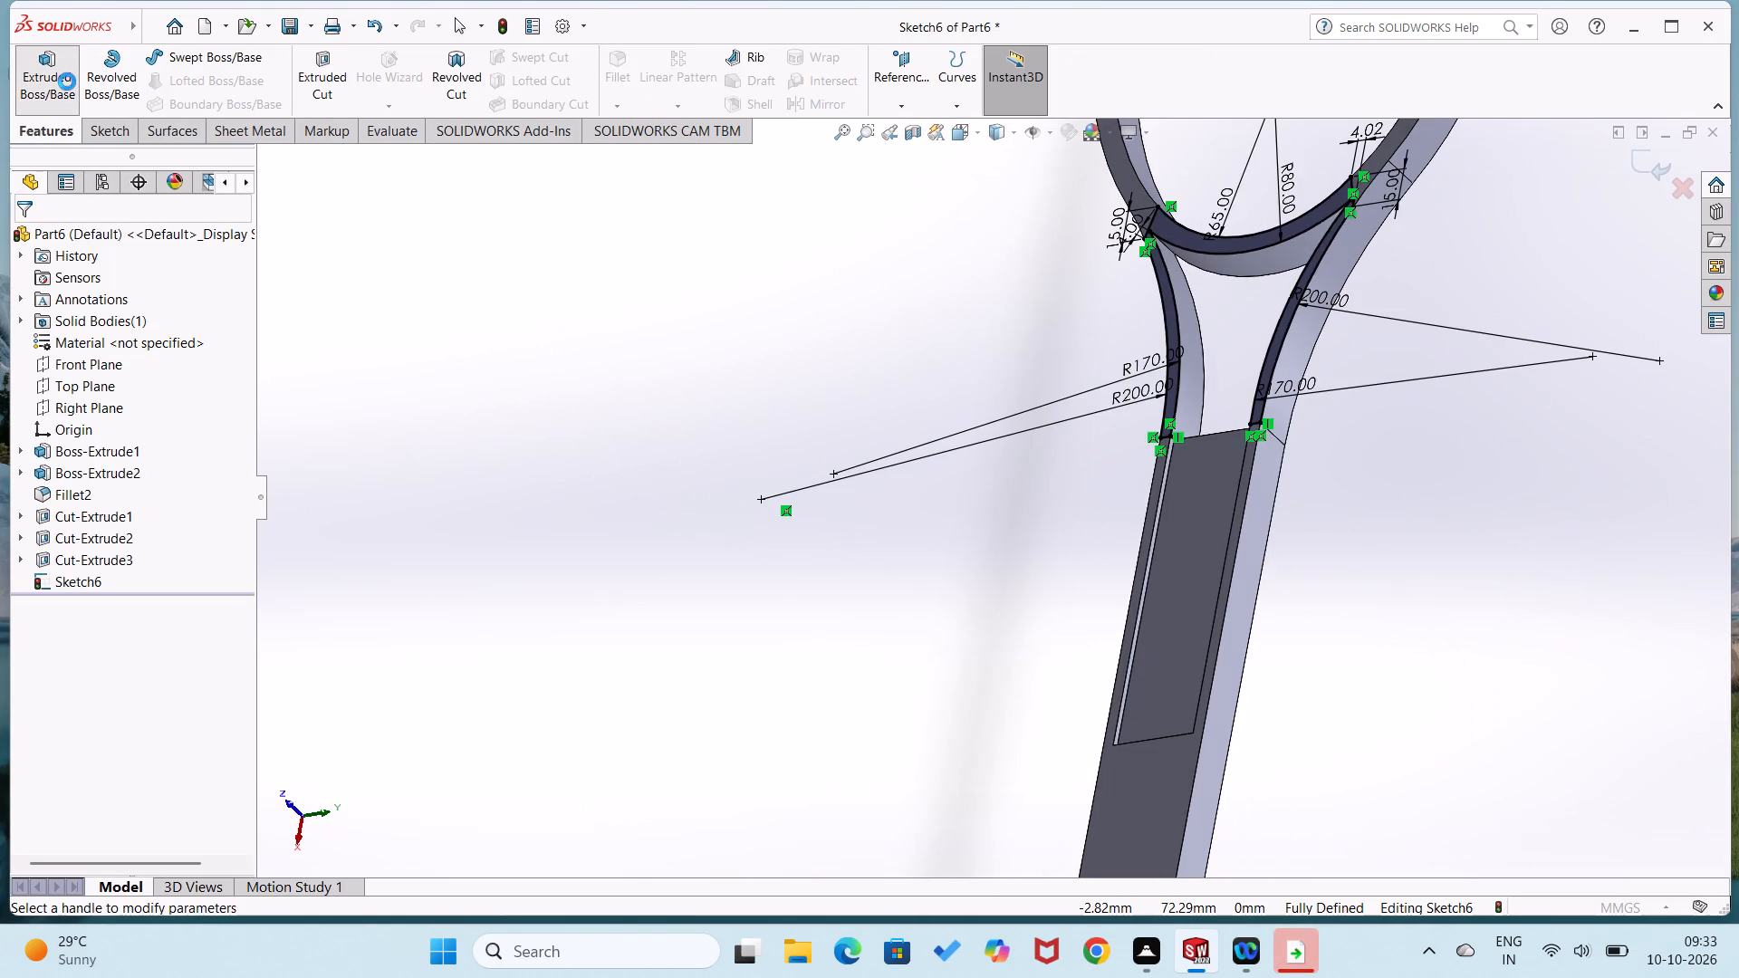
pyautogui.click(24, 237)
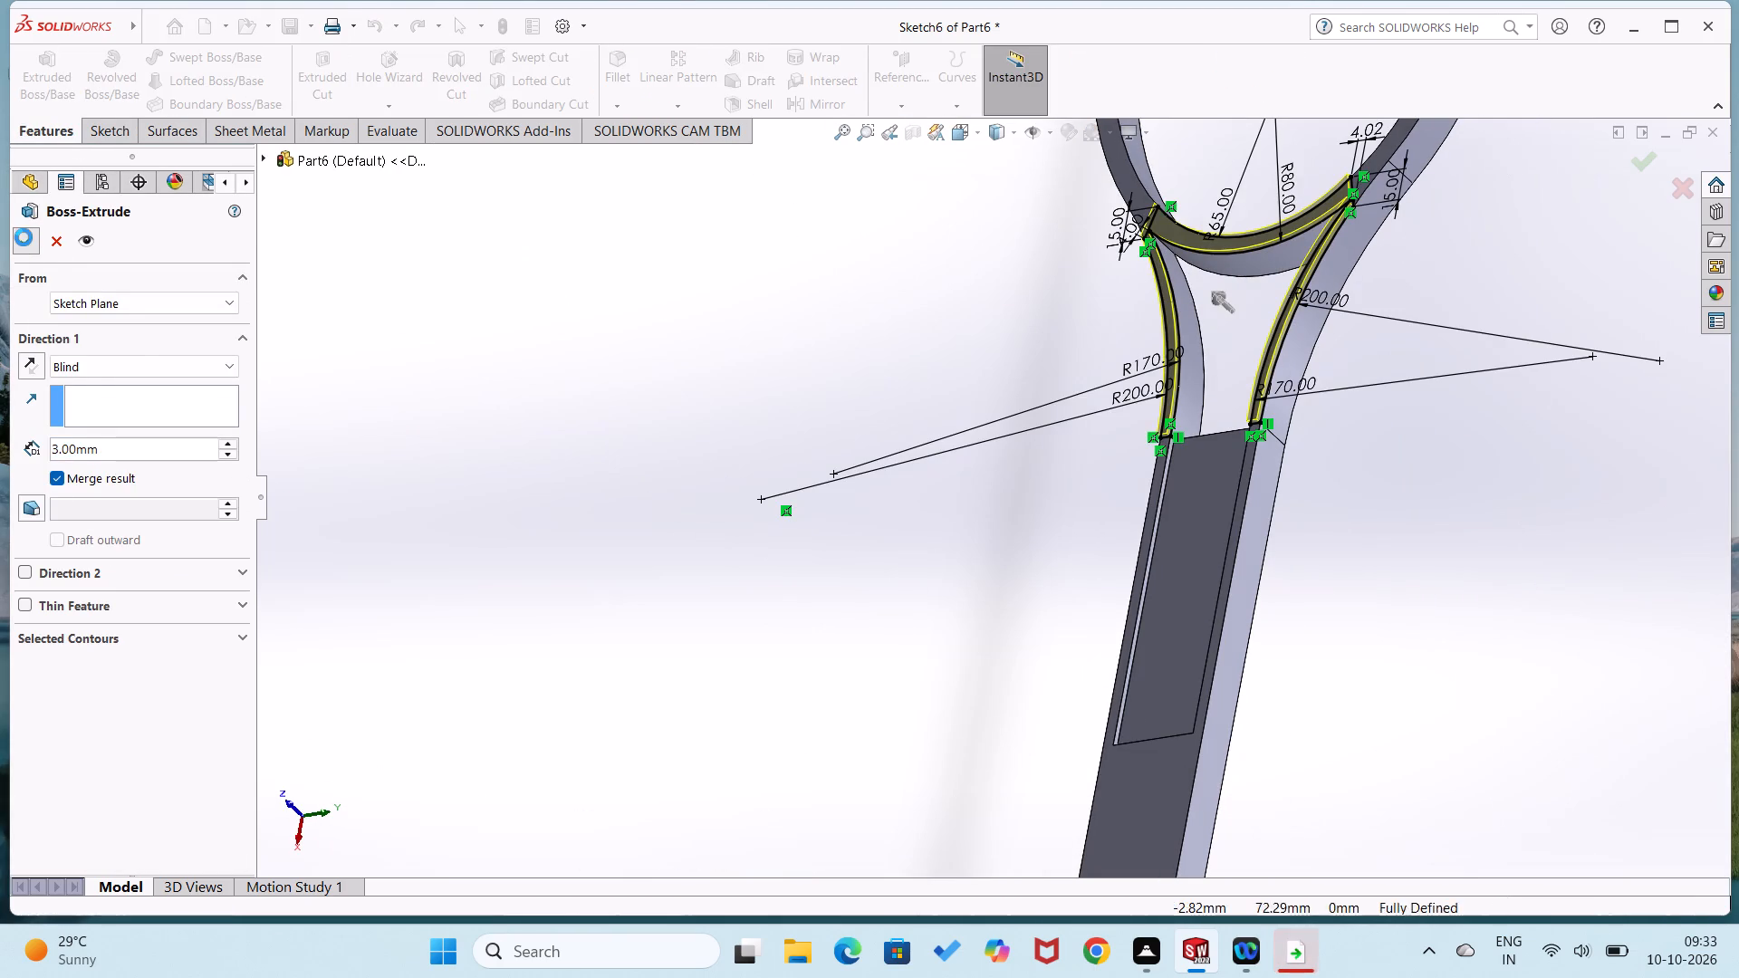
pyautogui.moveTo(510, 426); pyautogui.dragTo(533, 435)
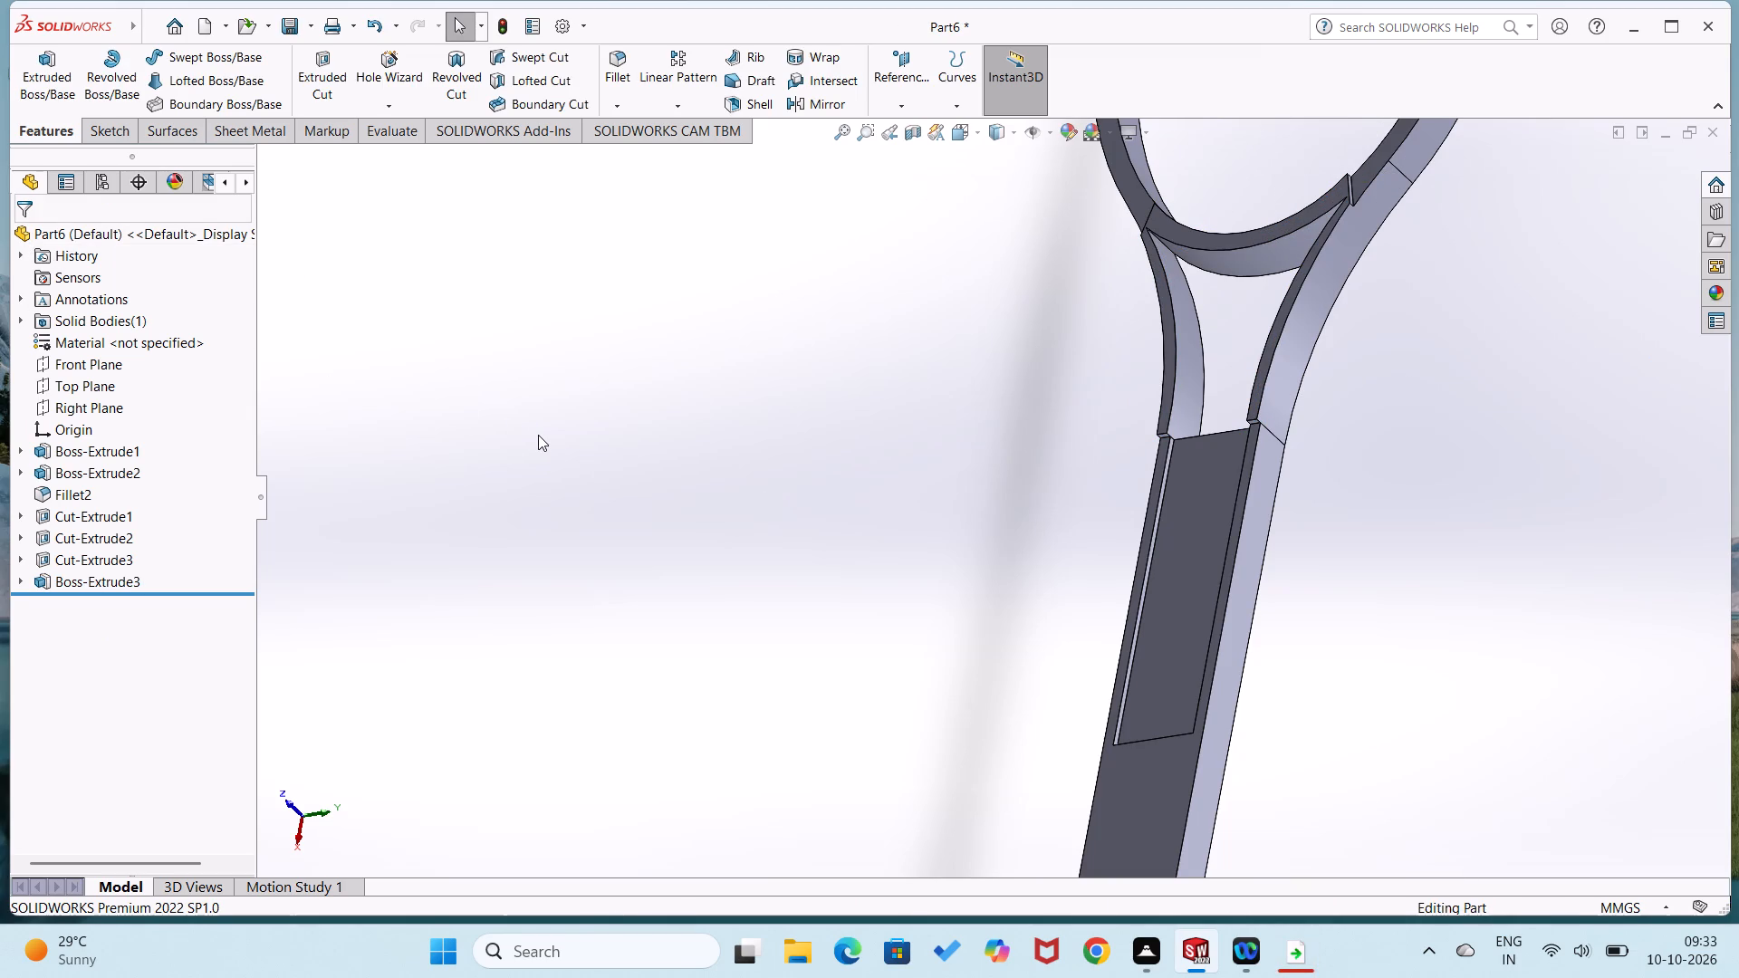
# Start a new sketch on the handle's flat face surrounding the rectangular recess.
pyautogui.moveTo(591, 488); pyautogui.dragTo(722, 488, button='middle')
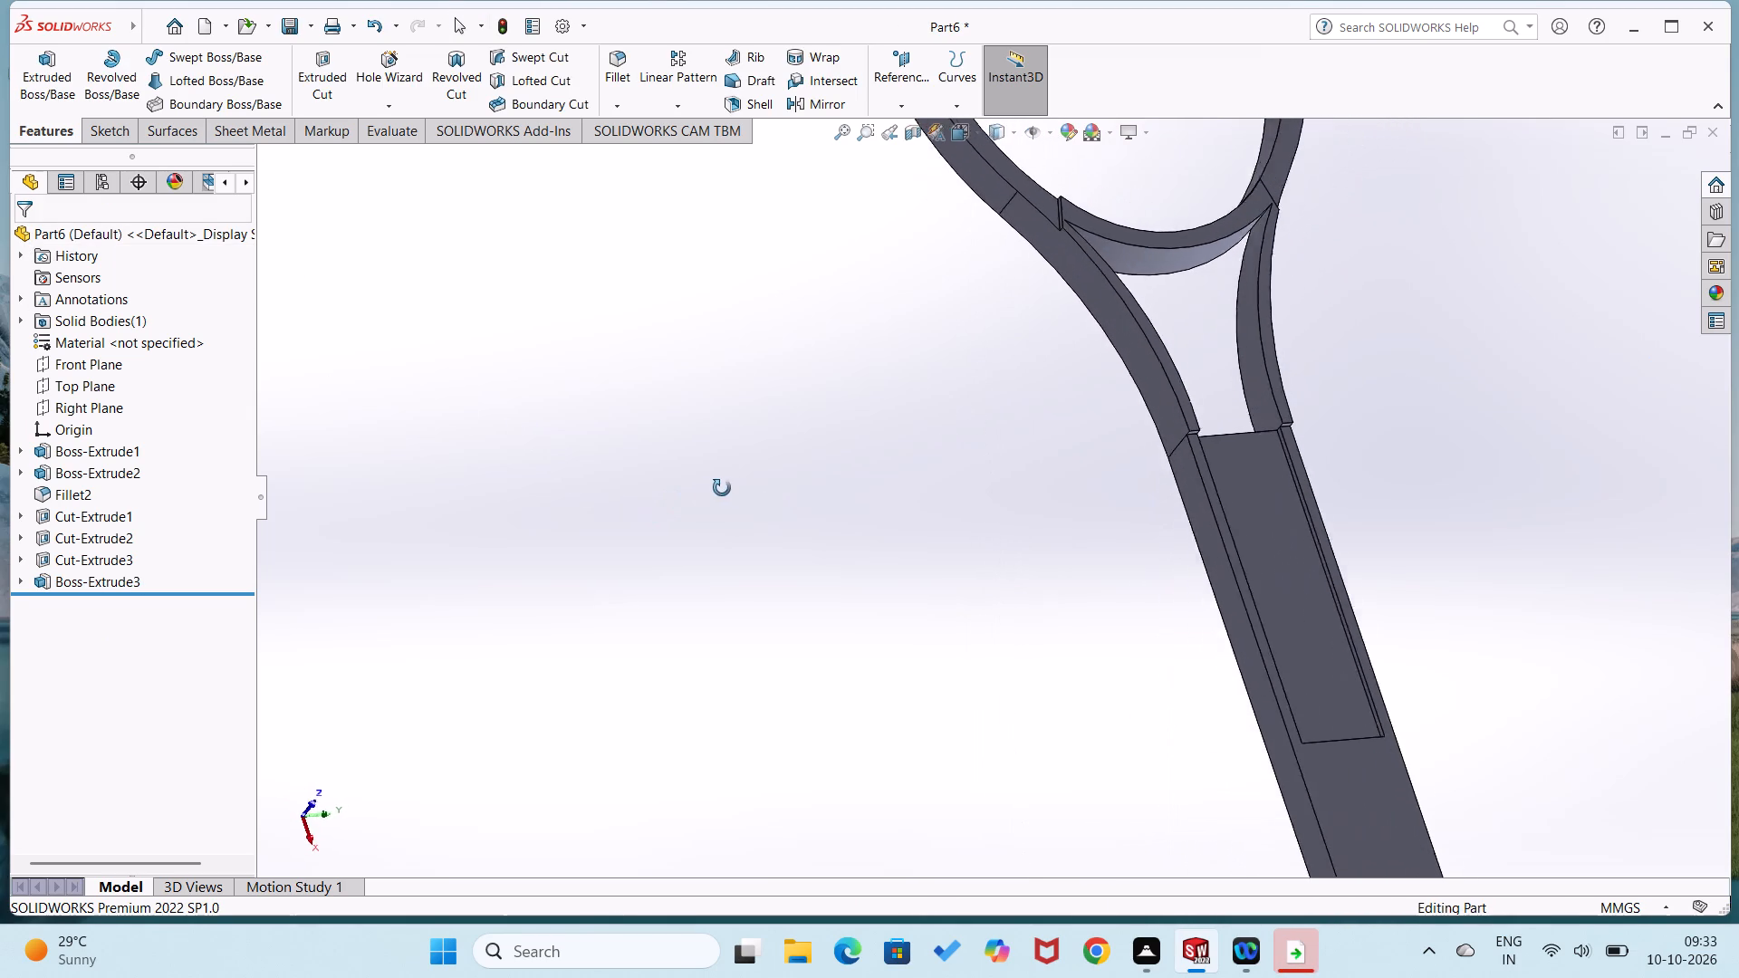
pyautogui.moveTo(722, 488); pyautogui.dragTo(958, 326, button='middle')
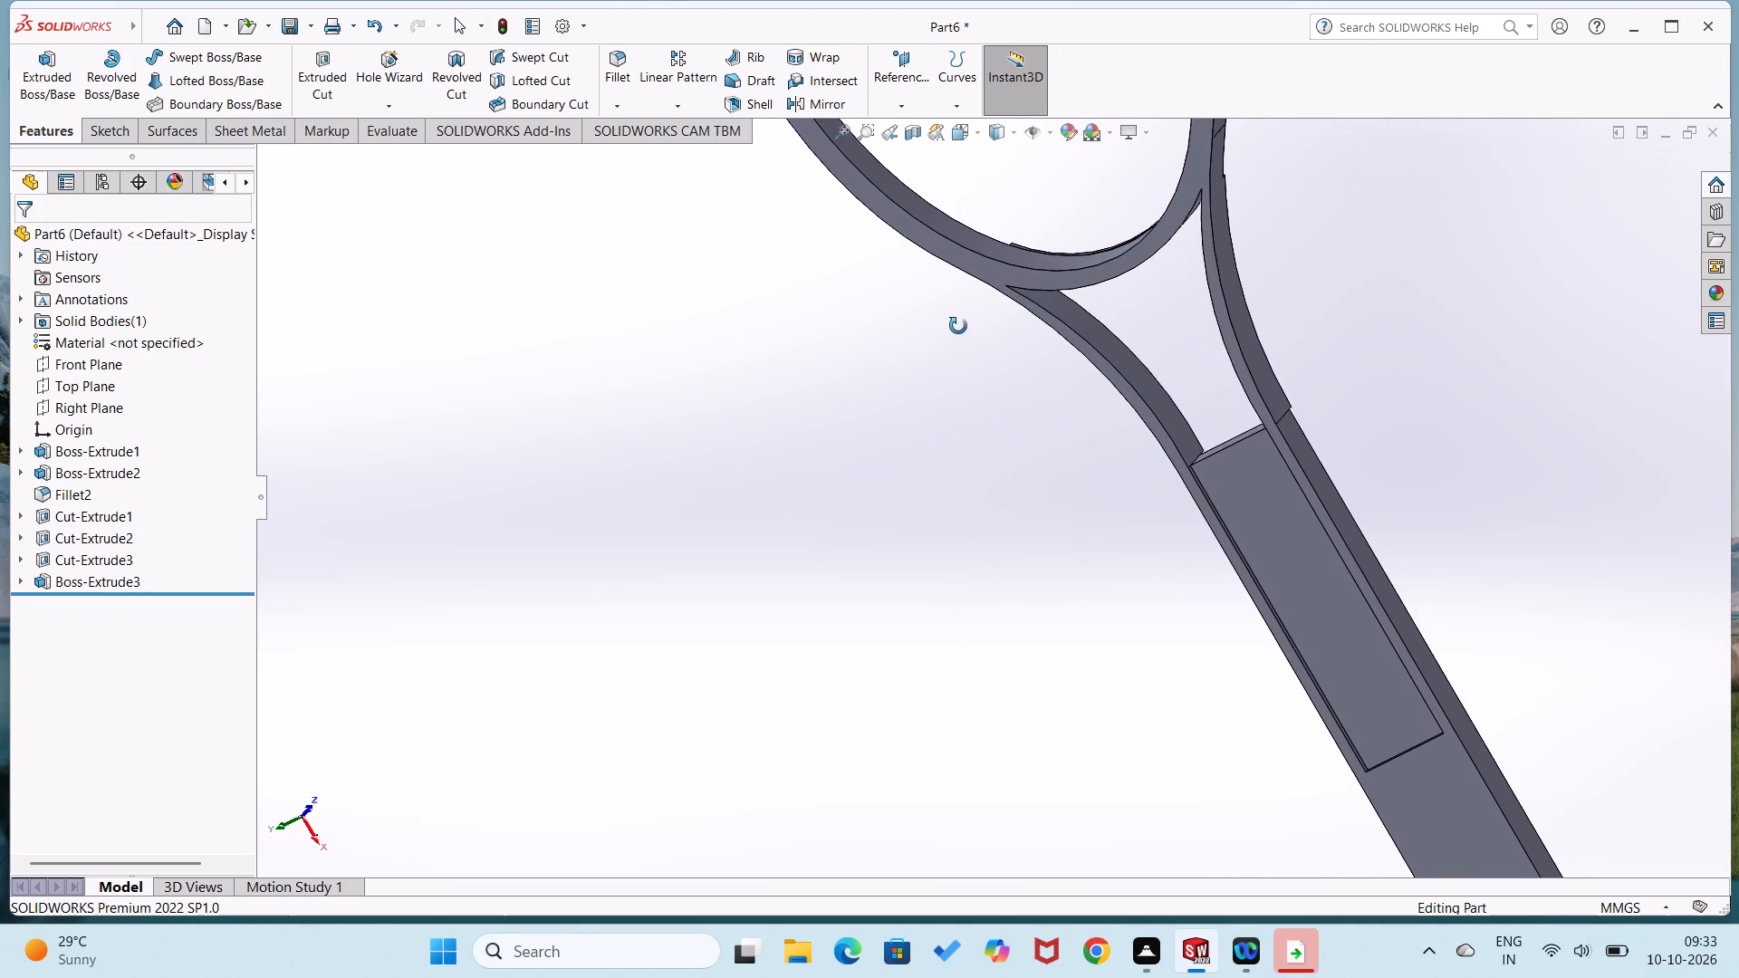
pyautogui.moveTo(958, 326); pyautogui.dragTo(820, 486, button='middle')
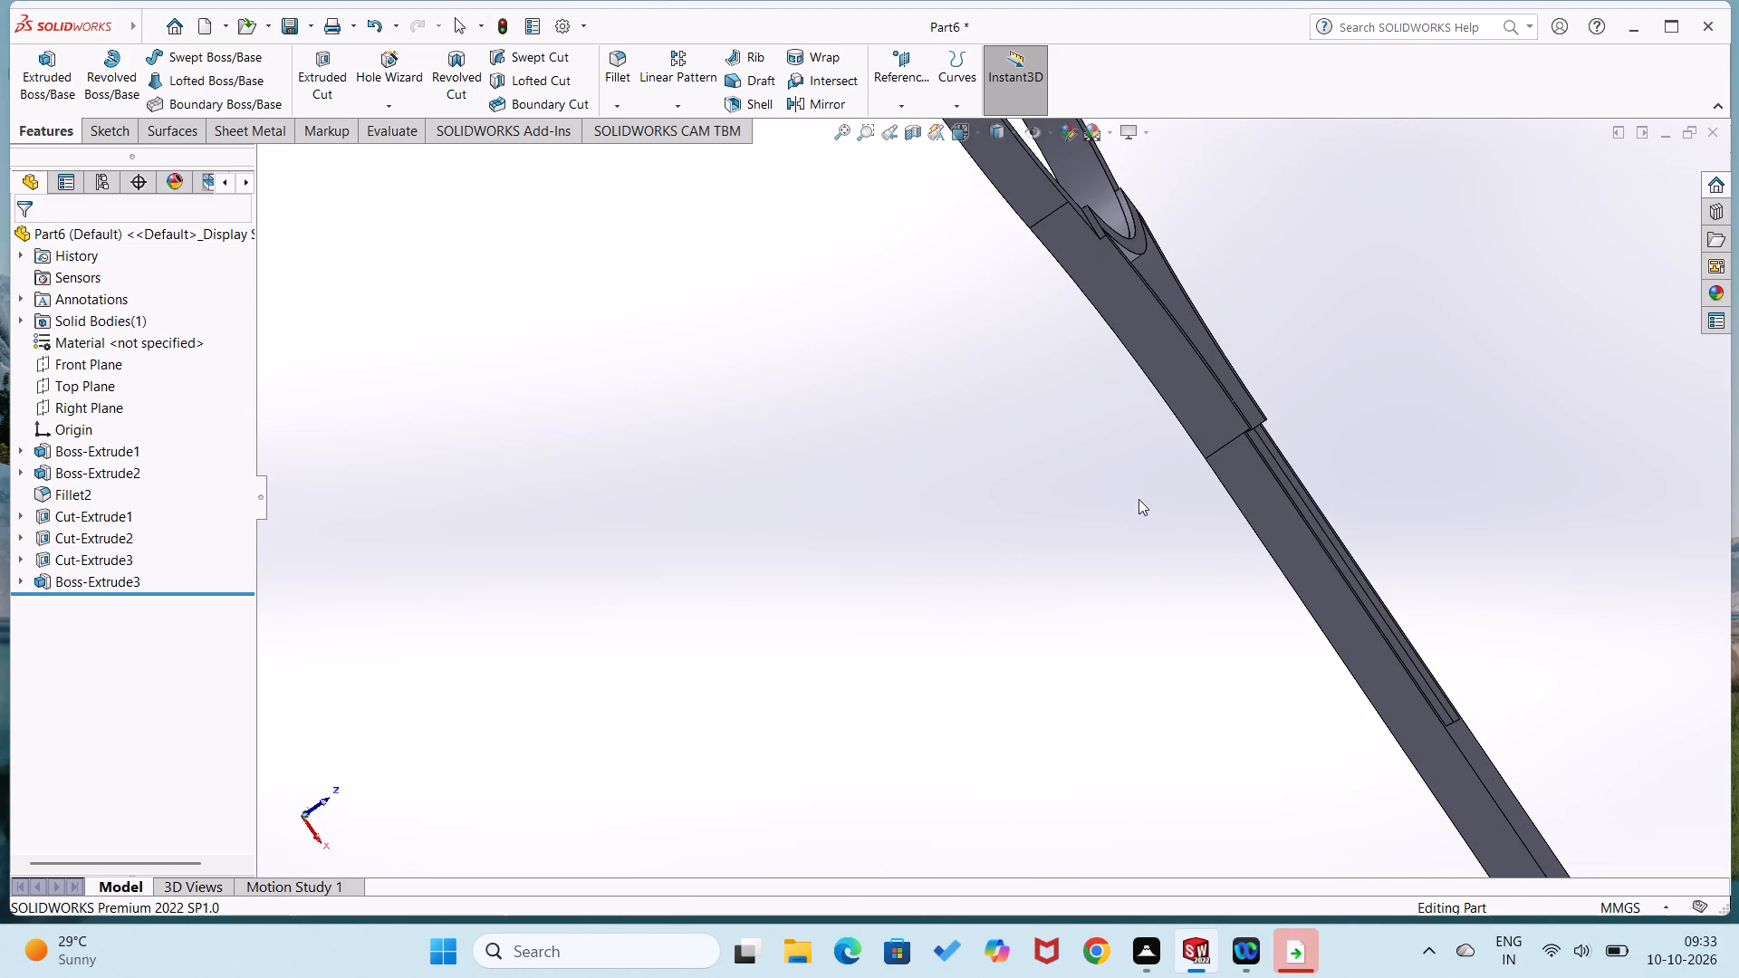
pyautogui.moveTo(1107, 542); pyautogui.dragTo(1007, 616, button='middle')
pyautogui.rightClick(1477, 818)
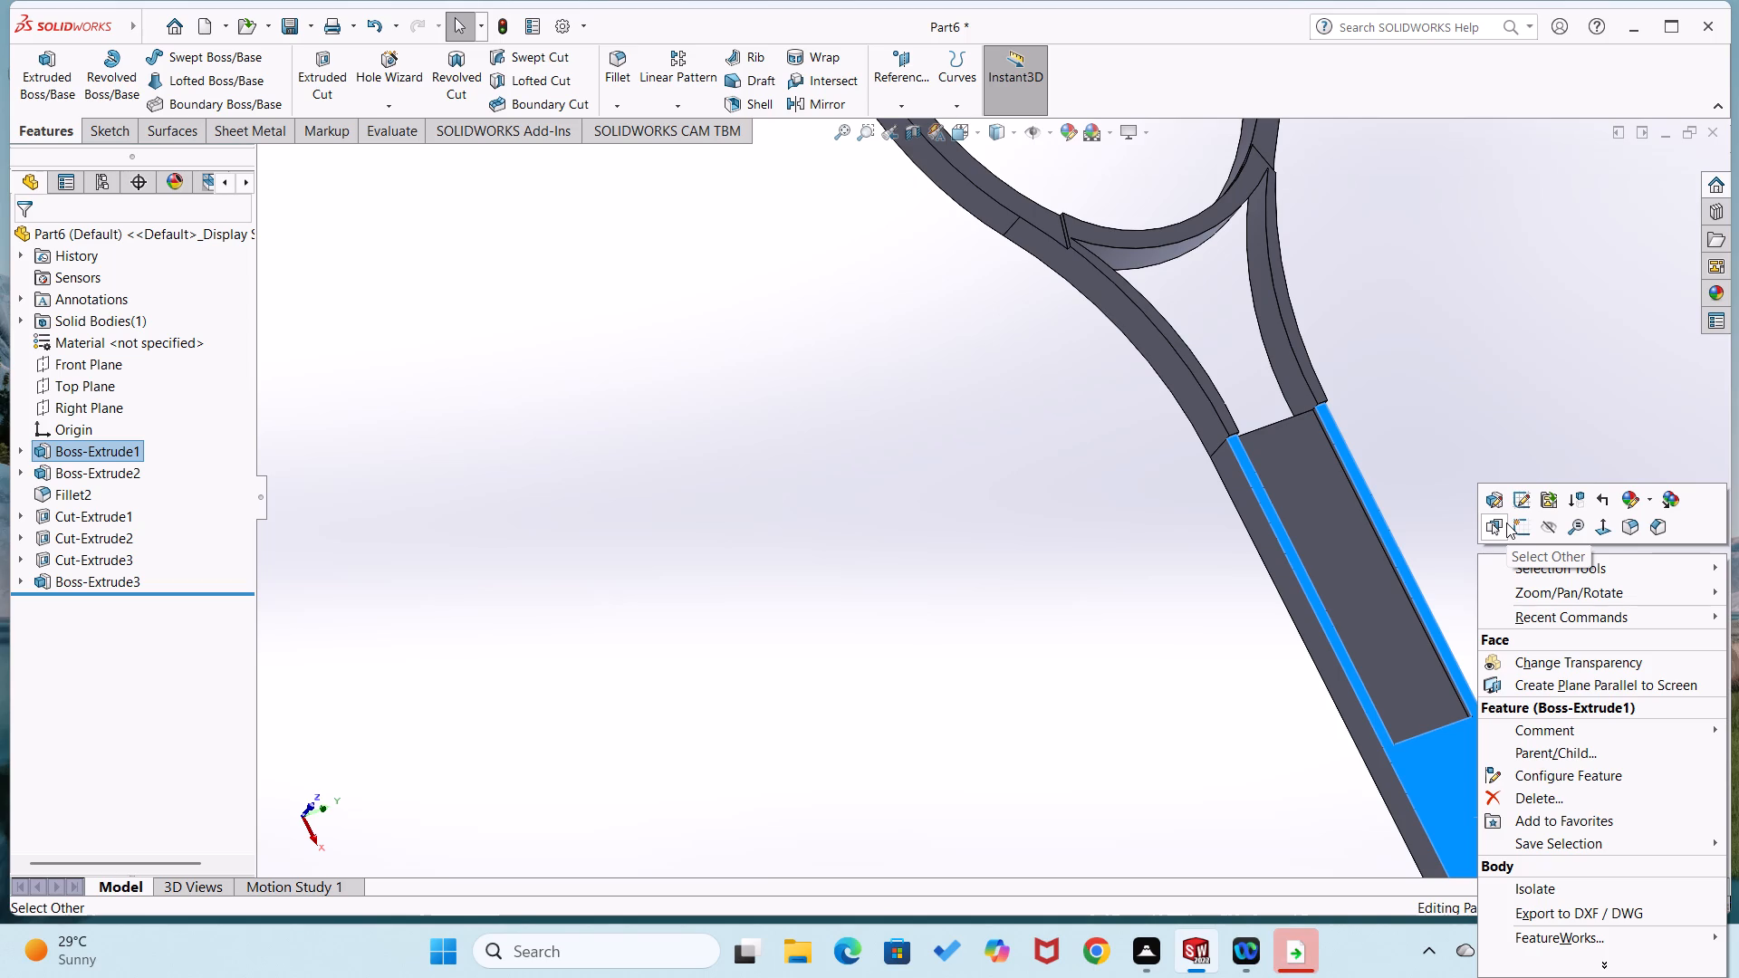
pyautogui.click(1526, 517)
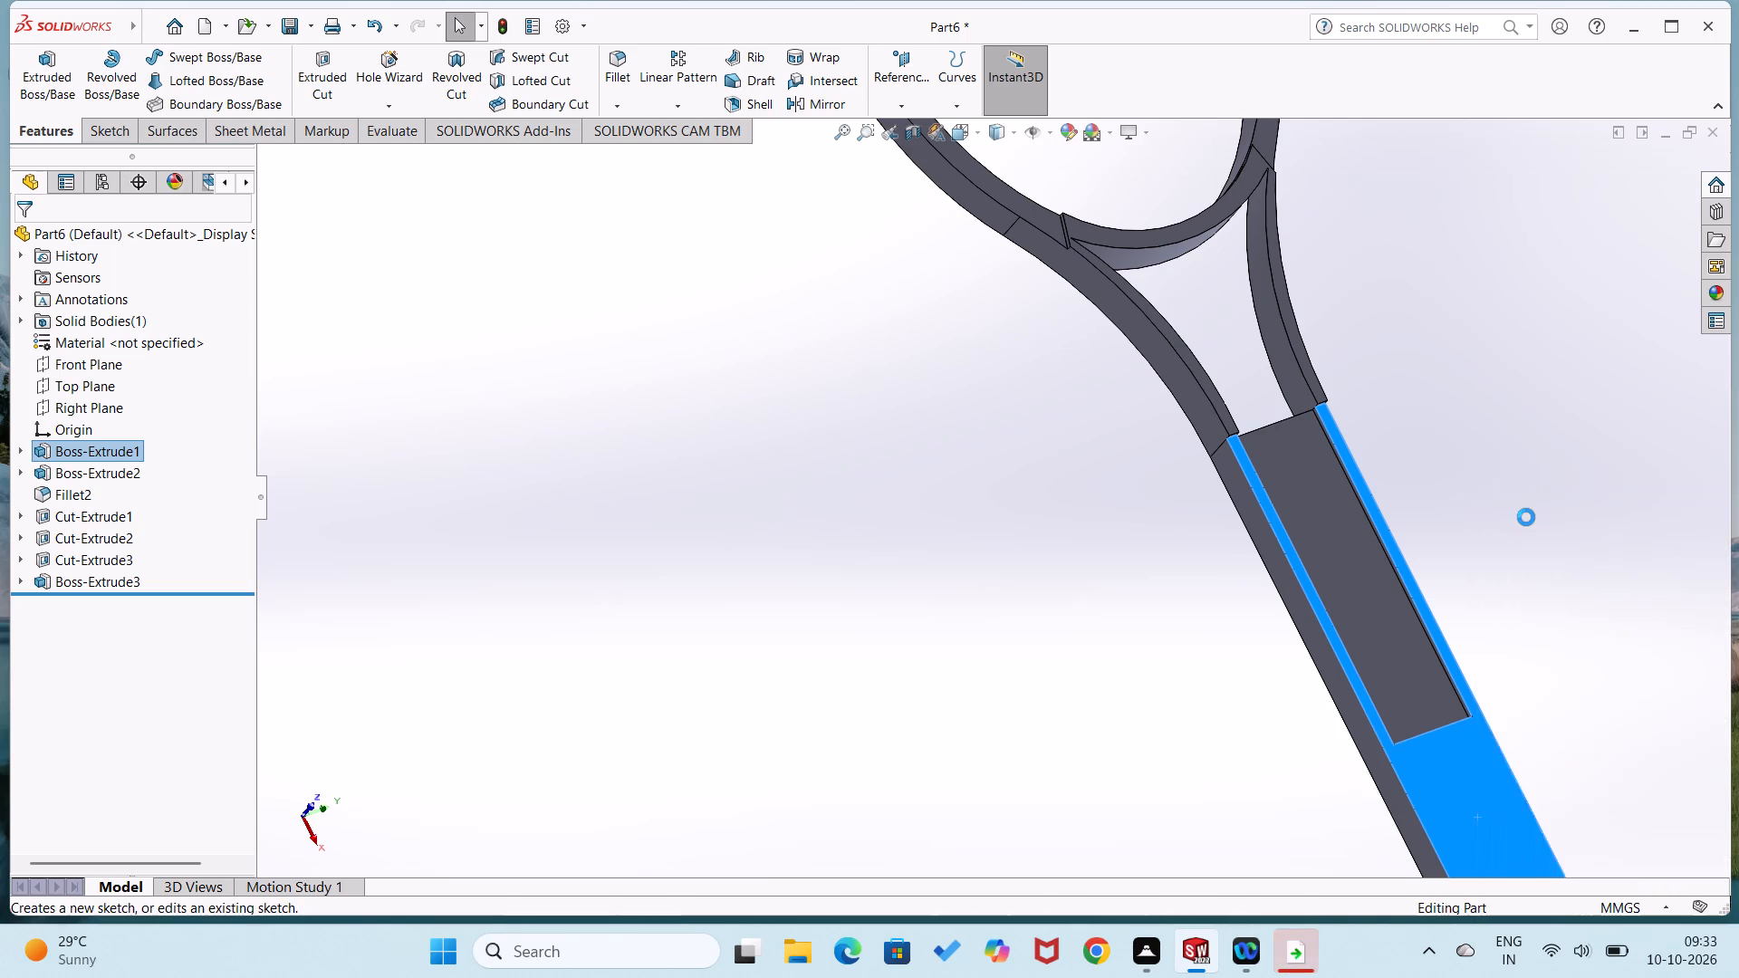
pyautogui.scroll(-5, 1172, 447)
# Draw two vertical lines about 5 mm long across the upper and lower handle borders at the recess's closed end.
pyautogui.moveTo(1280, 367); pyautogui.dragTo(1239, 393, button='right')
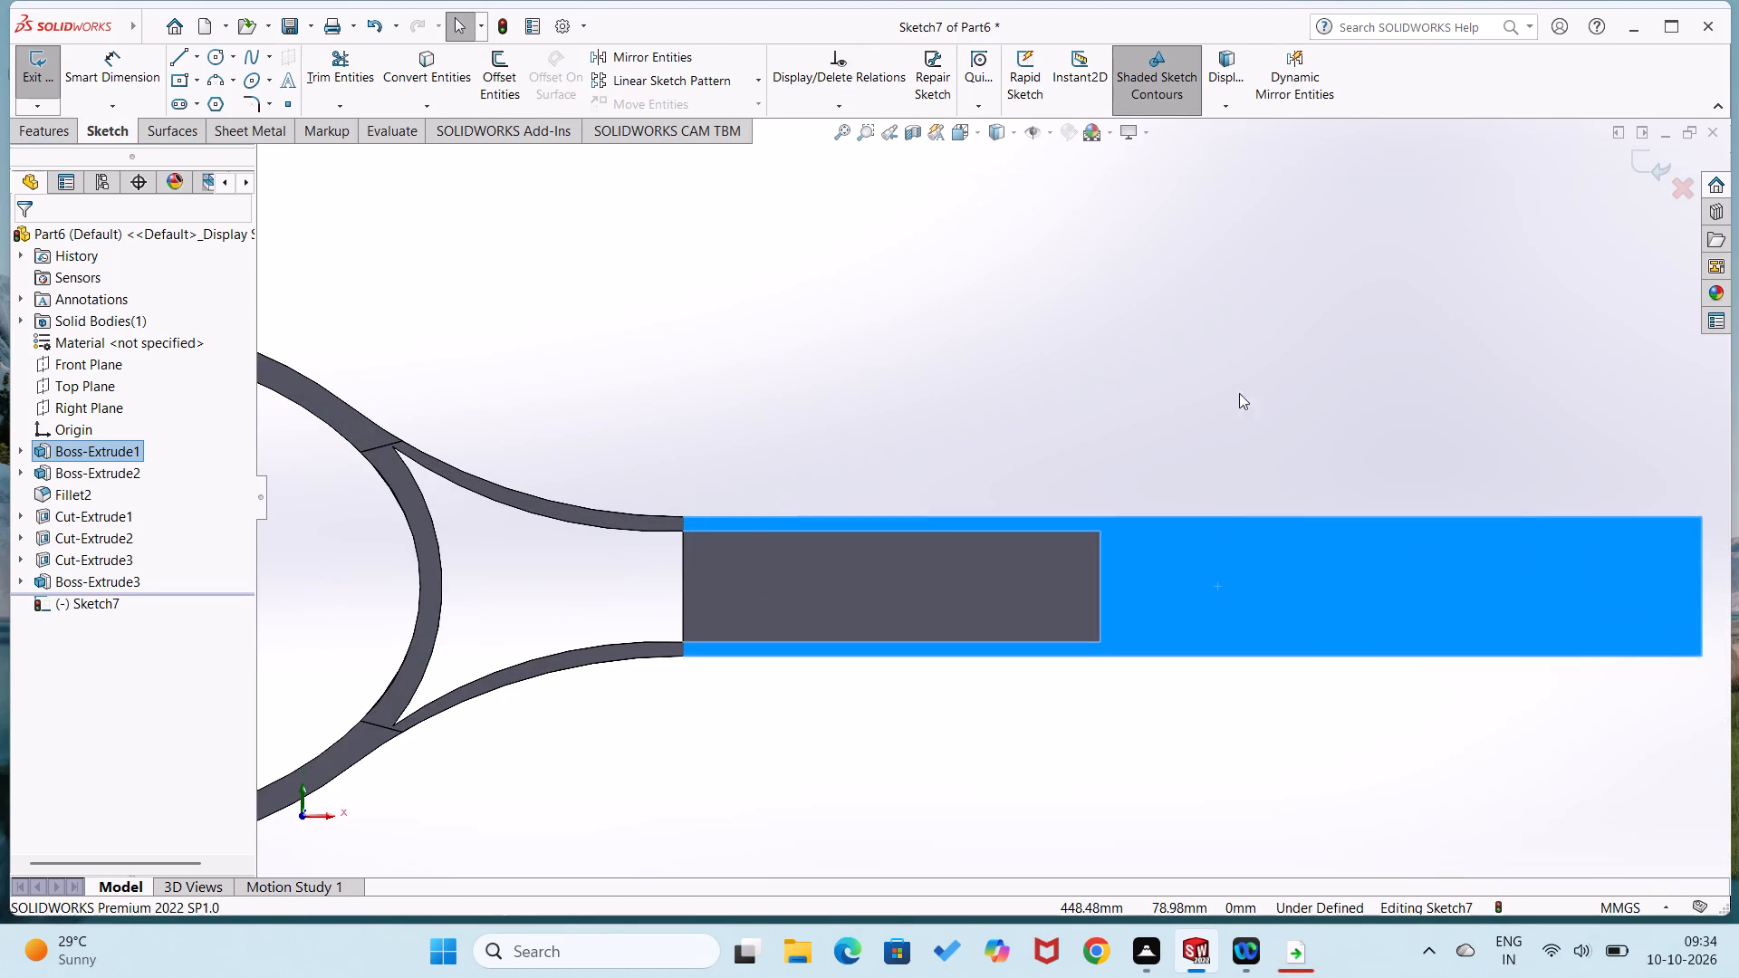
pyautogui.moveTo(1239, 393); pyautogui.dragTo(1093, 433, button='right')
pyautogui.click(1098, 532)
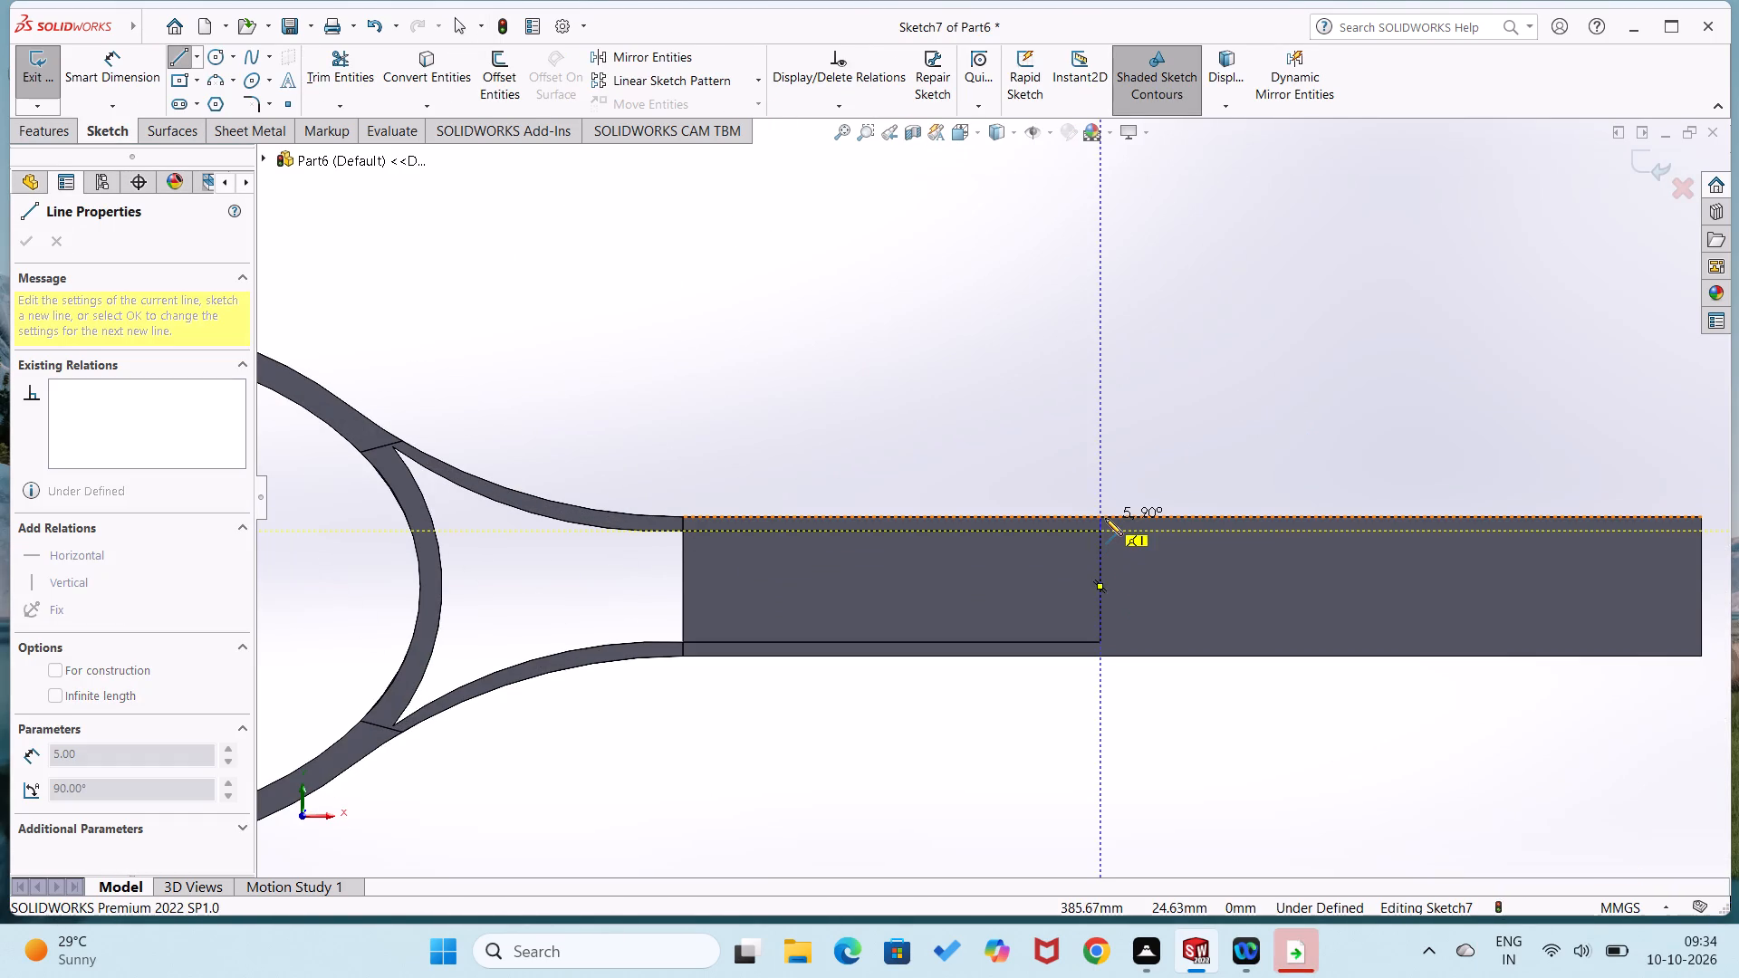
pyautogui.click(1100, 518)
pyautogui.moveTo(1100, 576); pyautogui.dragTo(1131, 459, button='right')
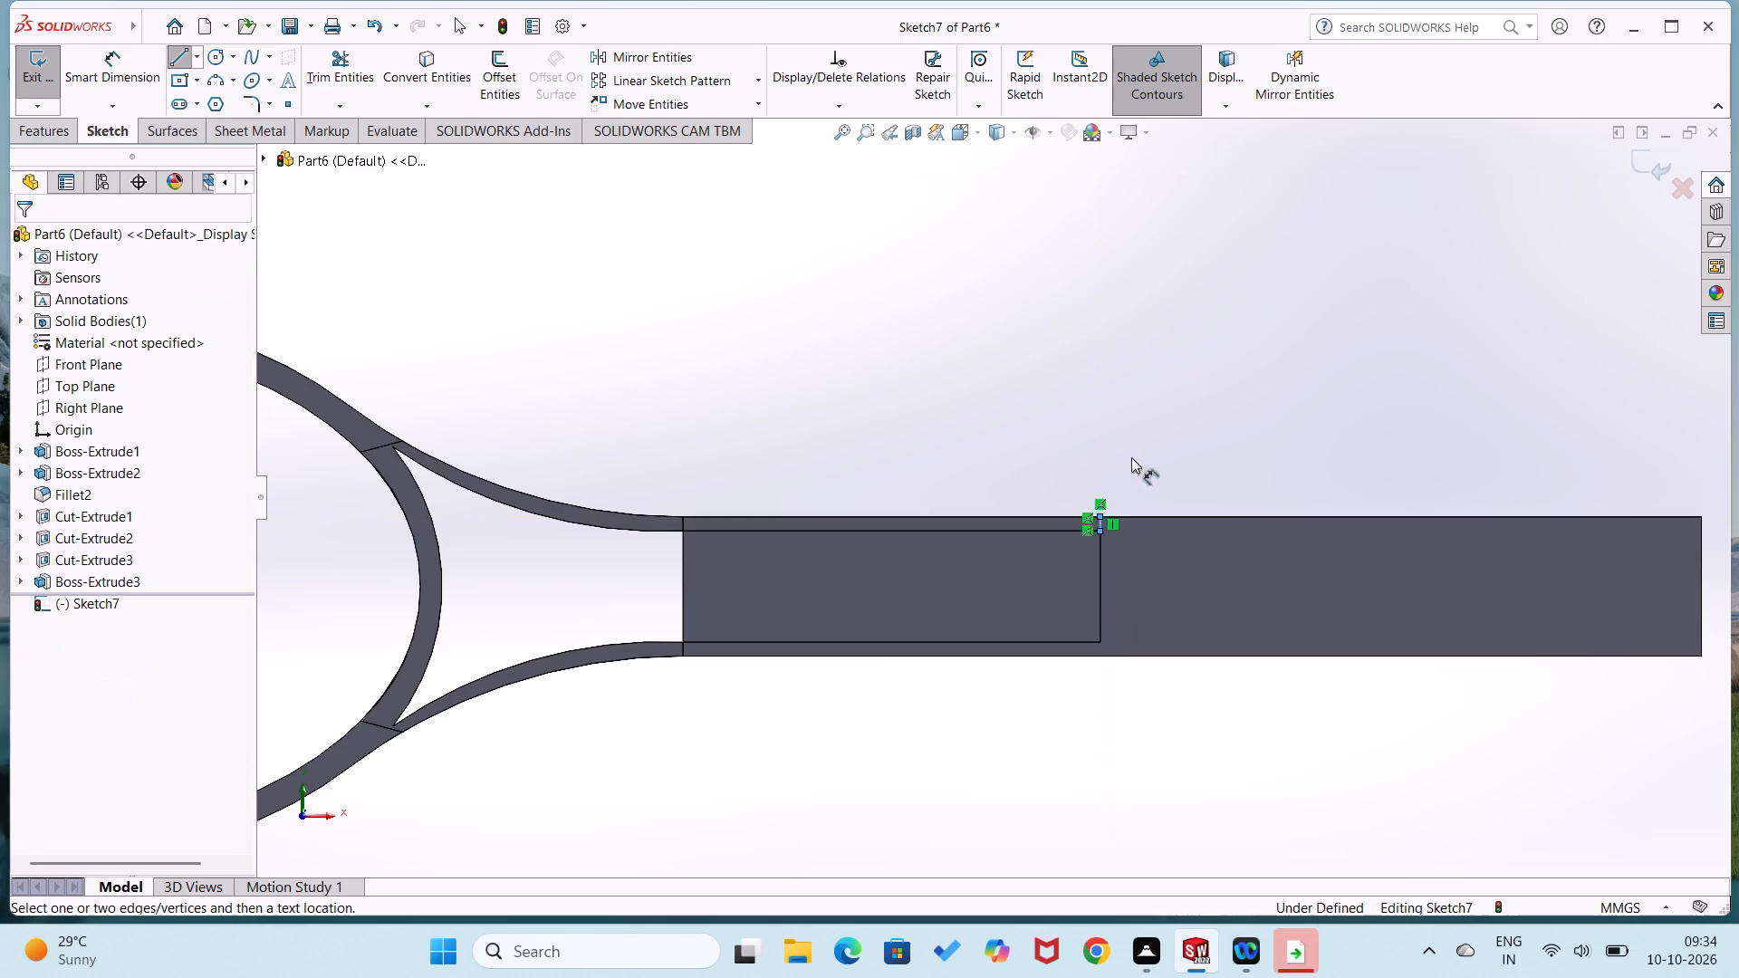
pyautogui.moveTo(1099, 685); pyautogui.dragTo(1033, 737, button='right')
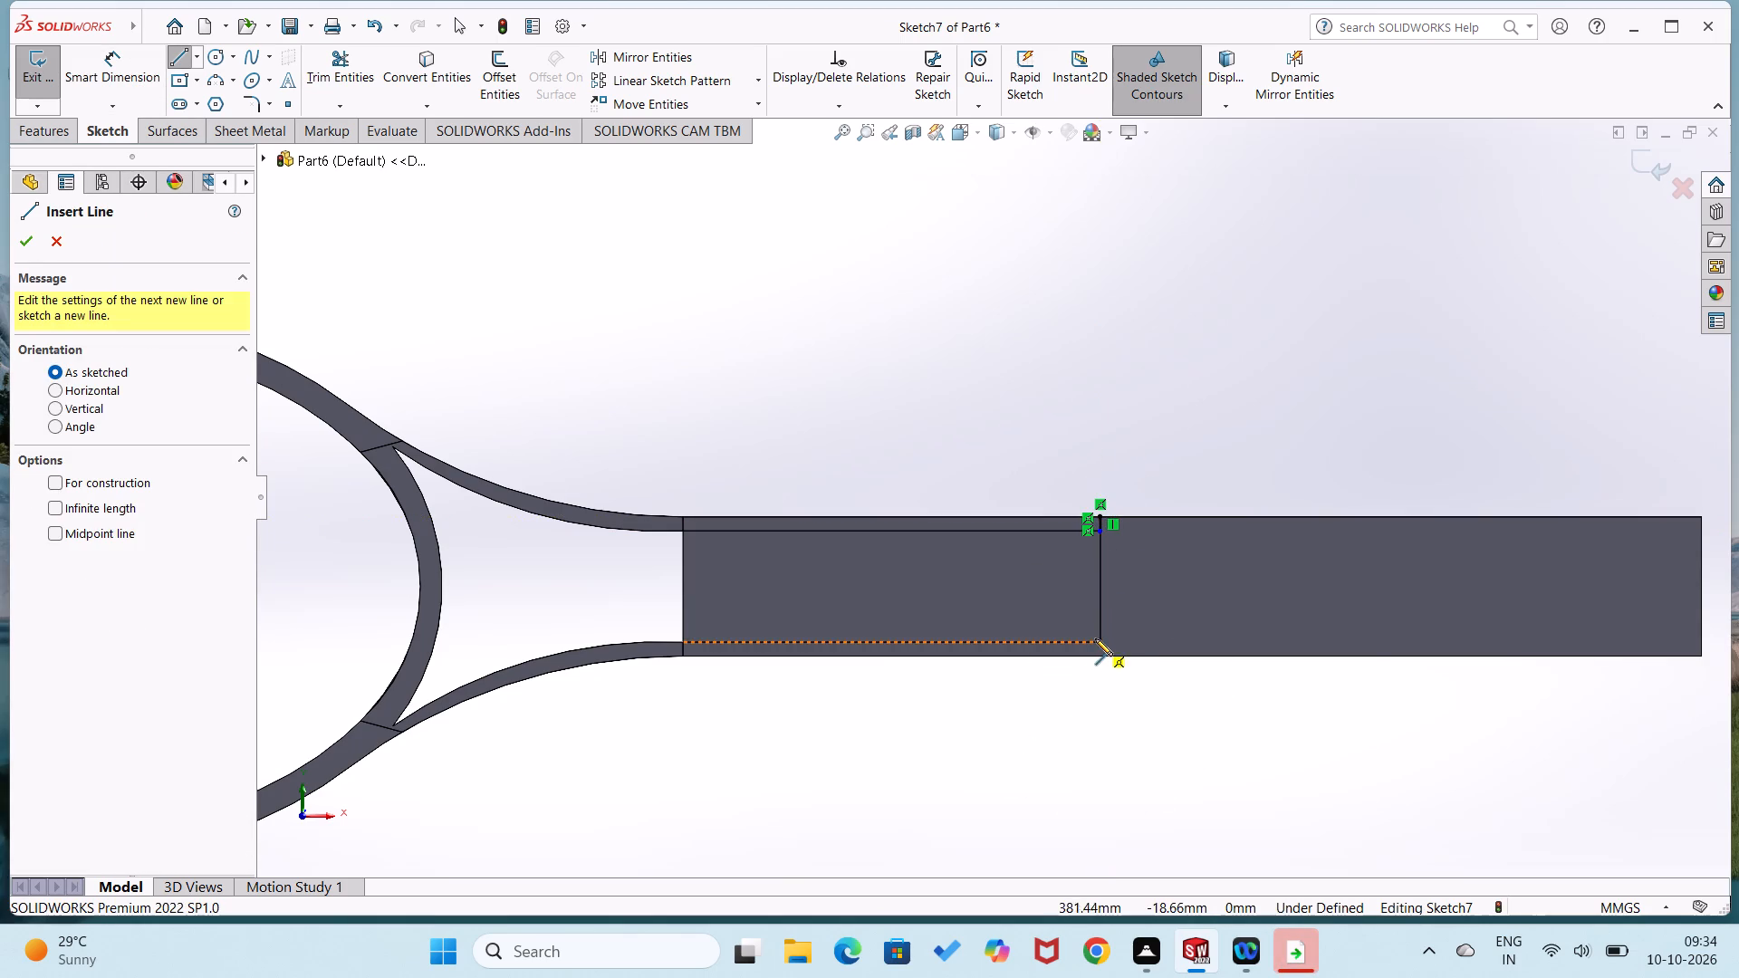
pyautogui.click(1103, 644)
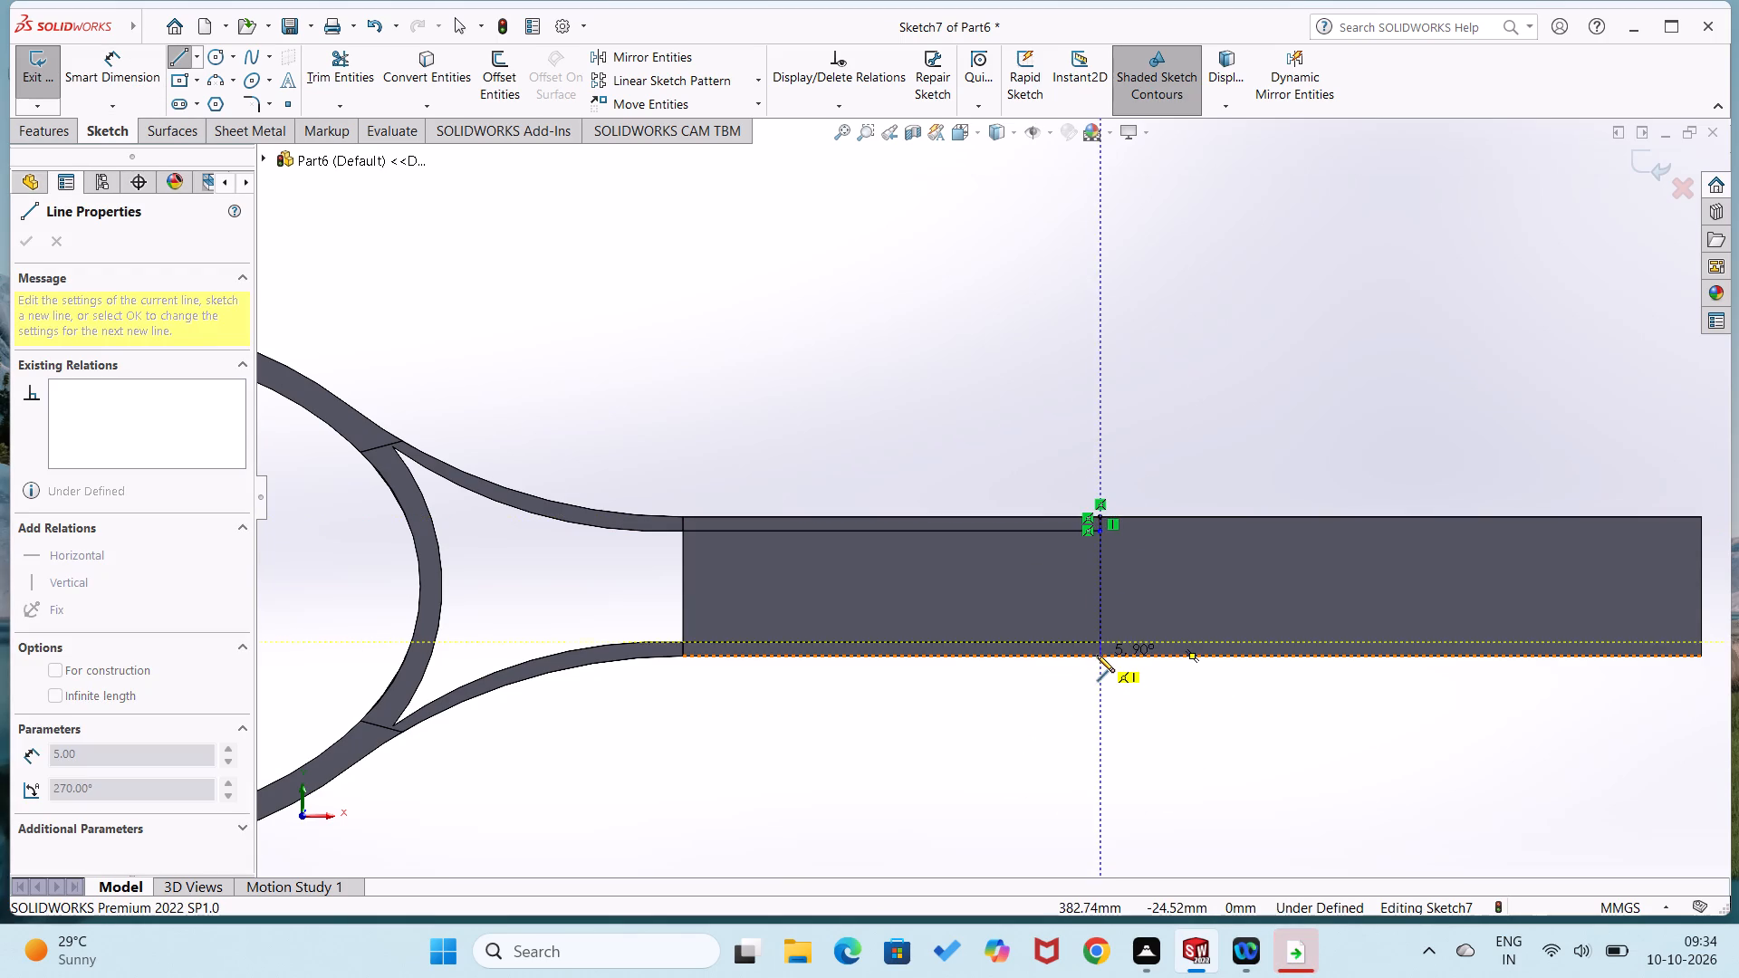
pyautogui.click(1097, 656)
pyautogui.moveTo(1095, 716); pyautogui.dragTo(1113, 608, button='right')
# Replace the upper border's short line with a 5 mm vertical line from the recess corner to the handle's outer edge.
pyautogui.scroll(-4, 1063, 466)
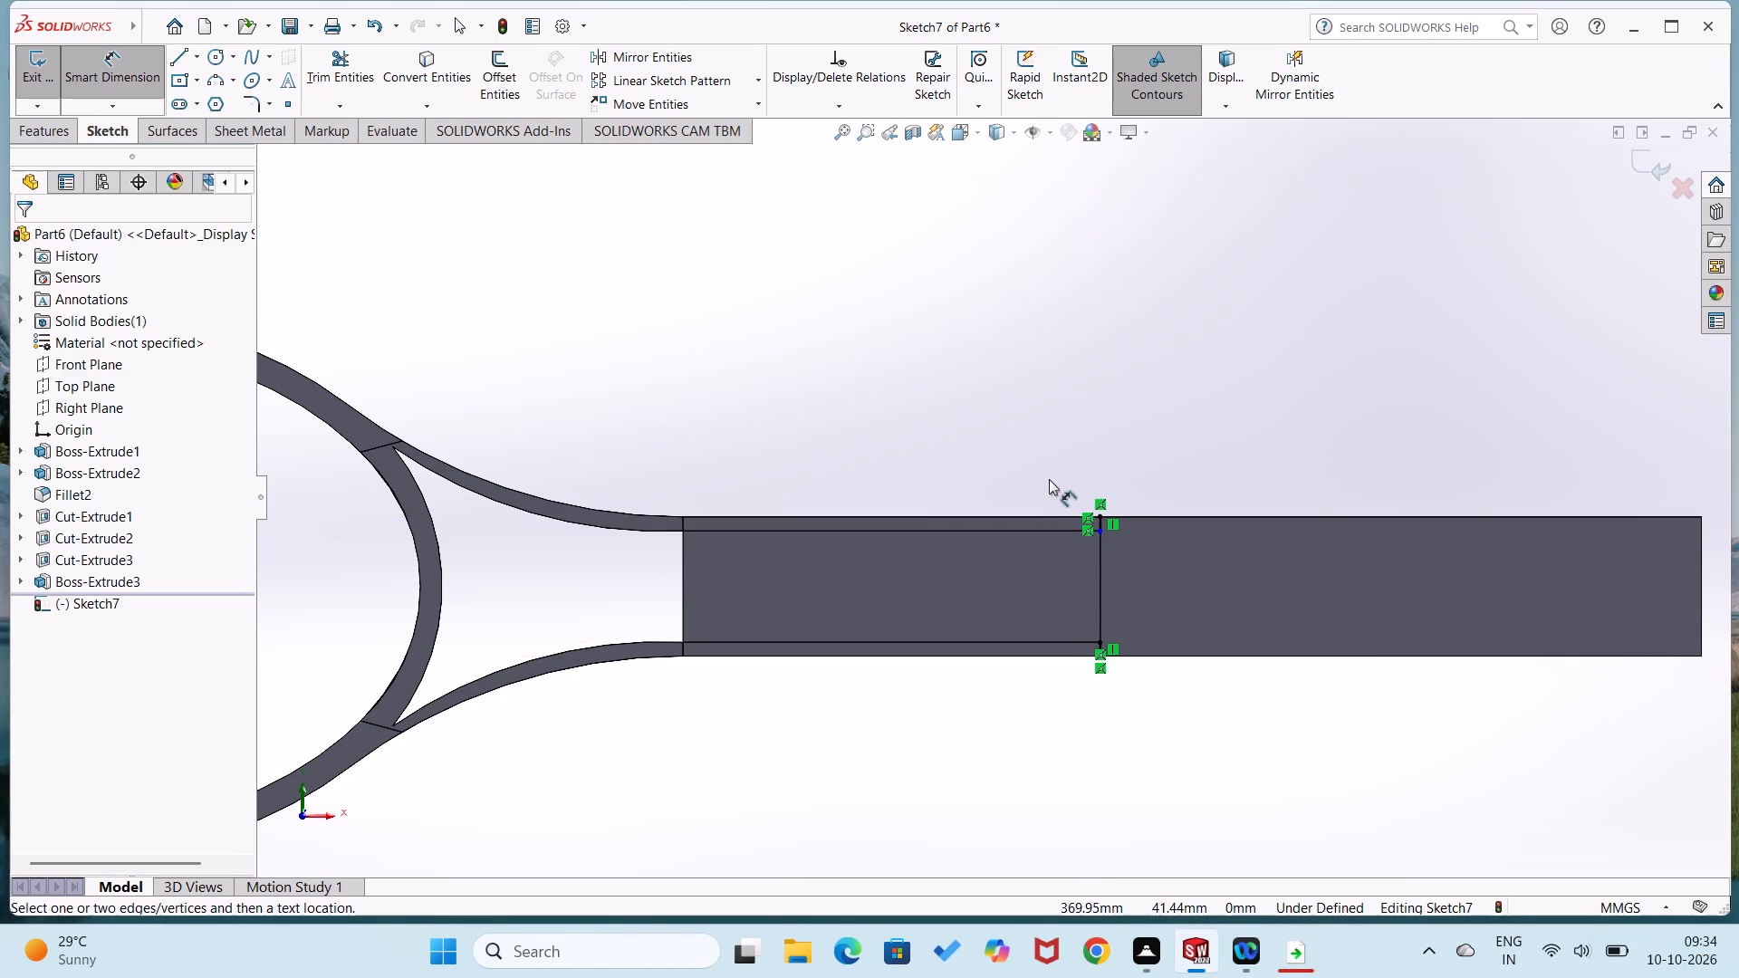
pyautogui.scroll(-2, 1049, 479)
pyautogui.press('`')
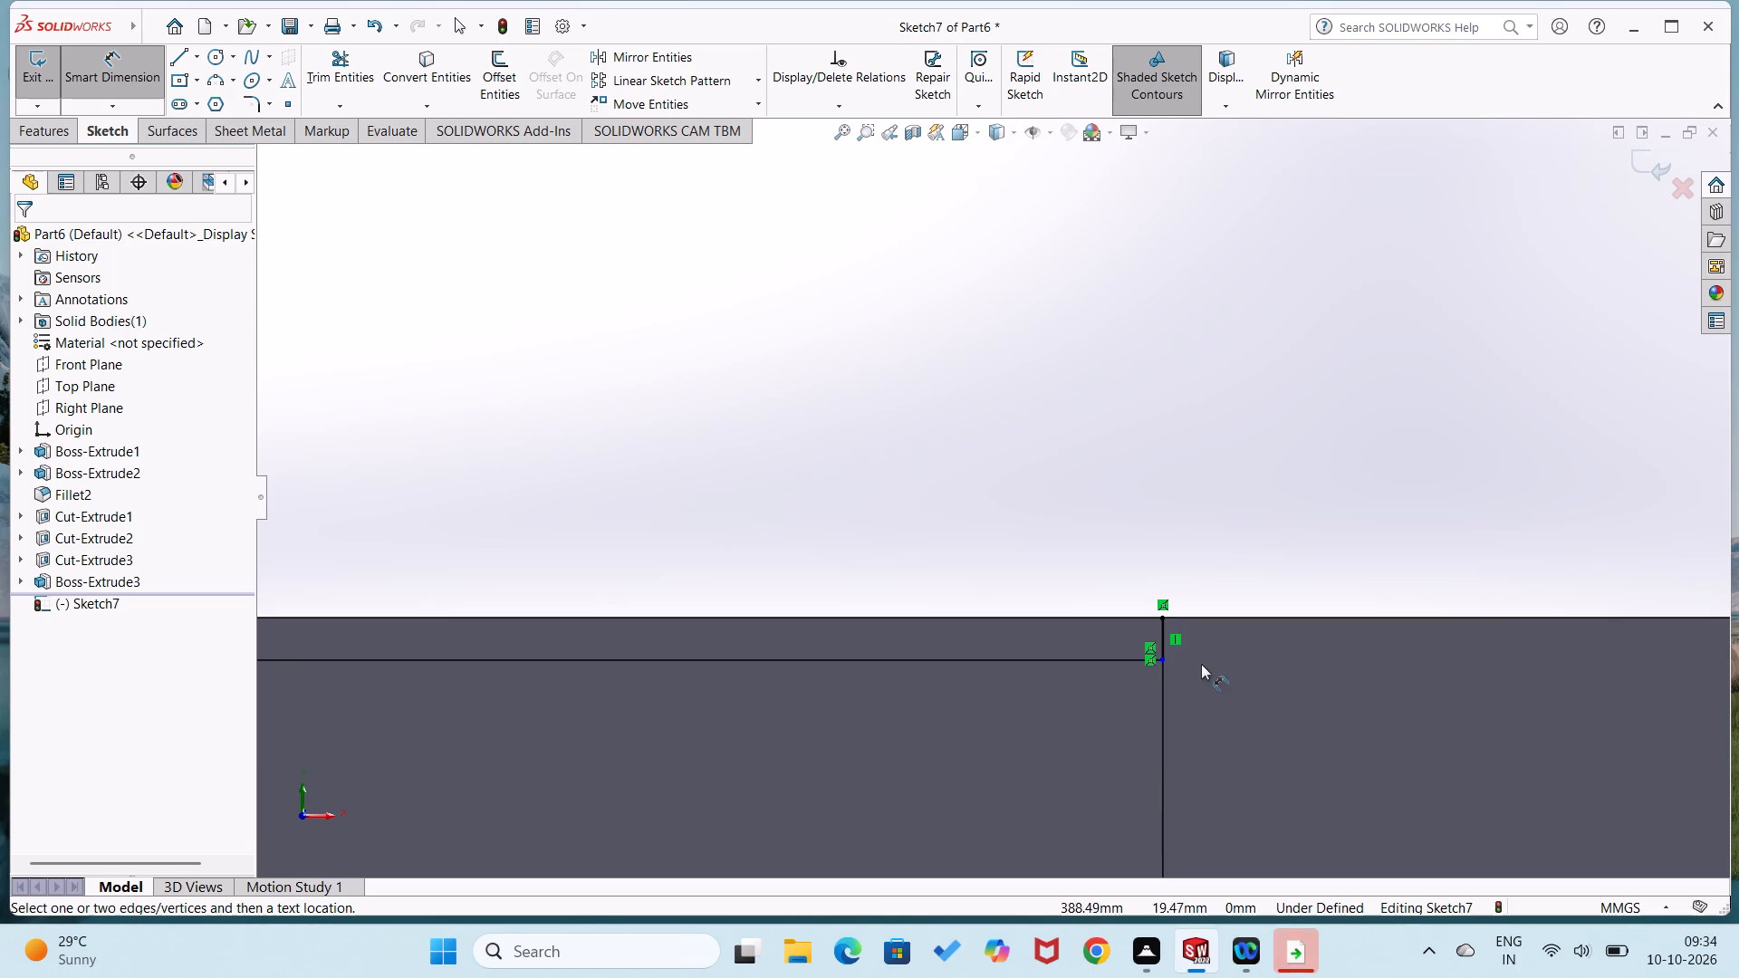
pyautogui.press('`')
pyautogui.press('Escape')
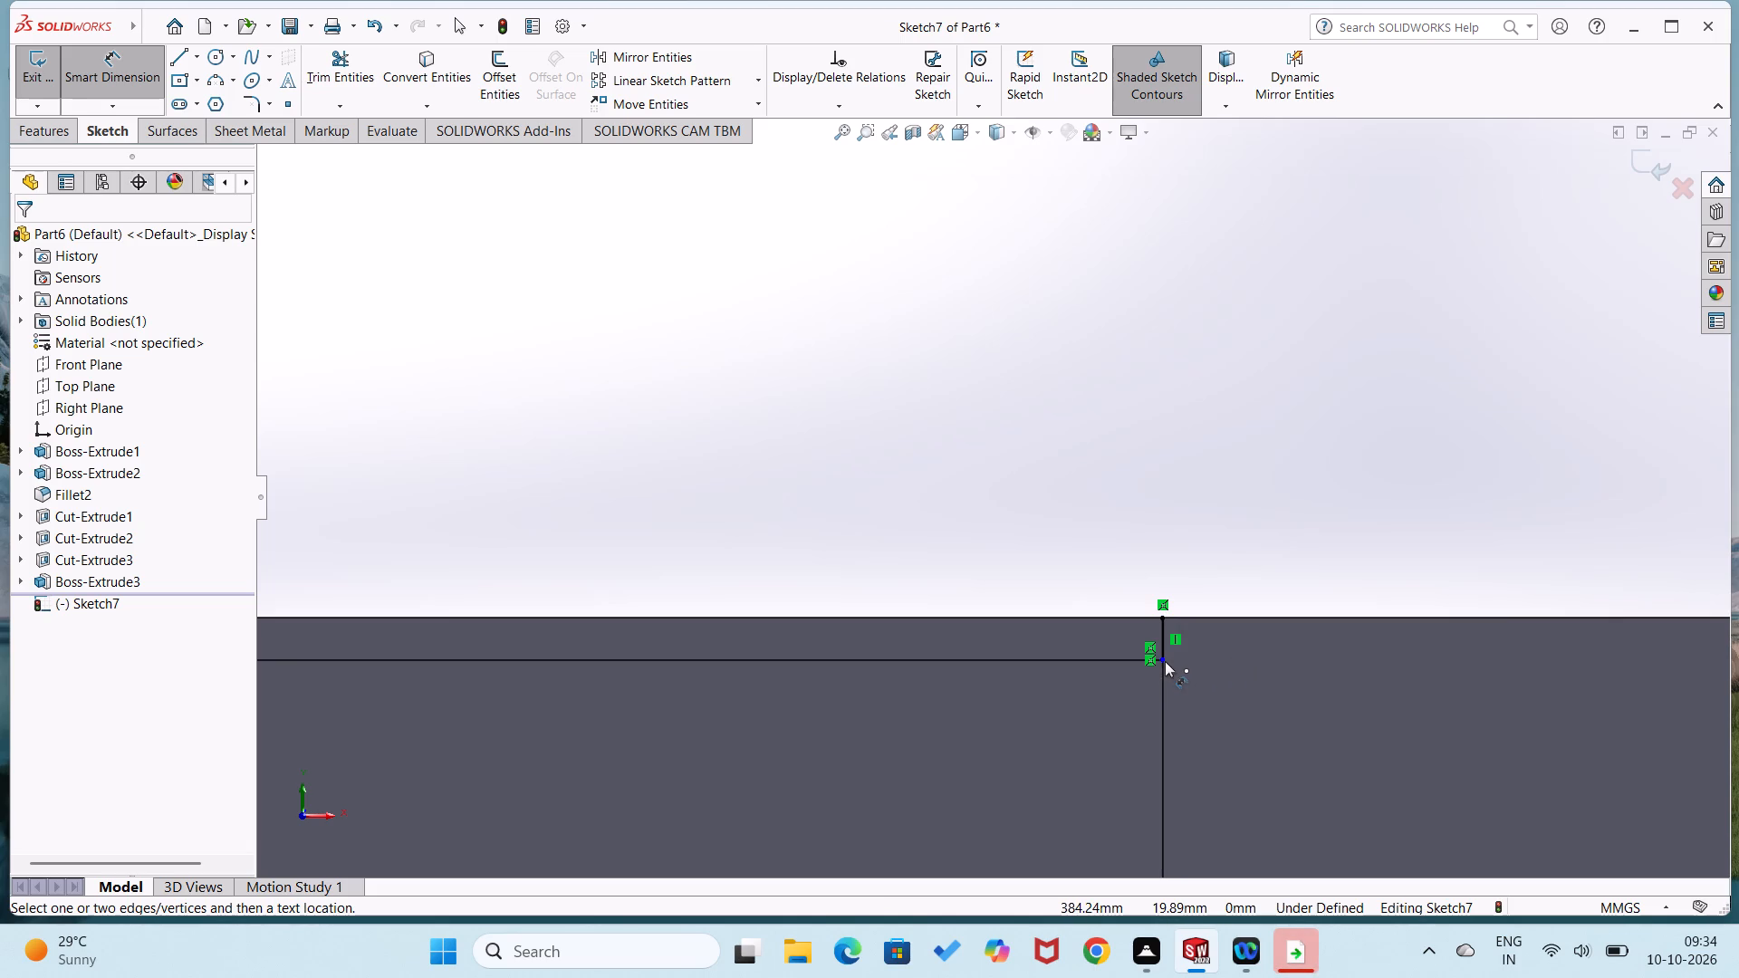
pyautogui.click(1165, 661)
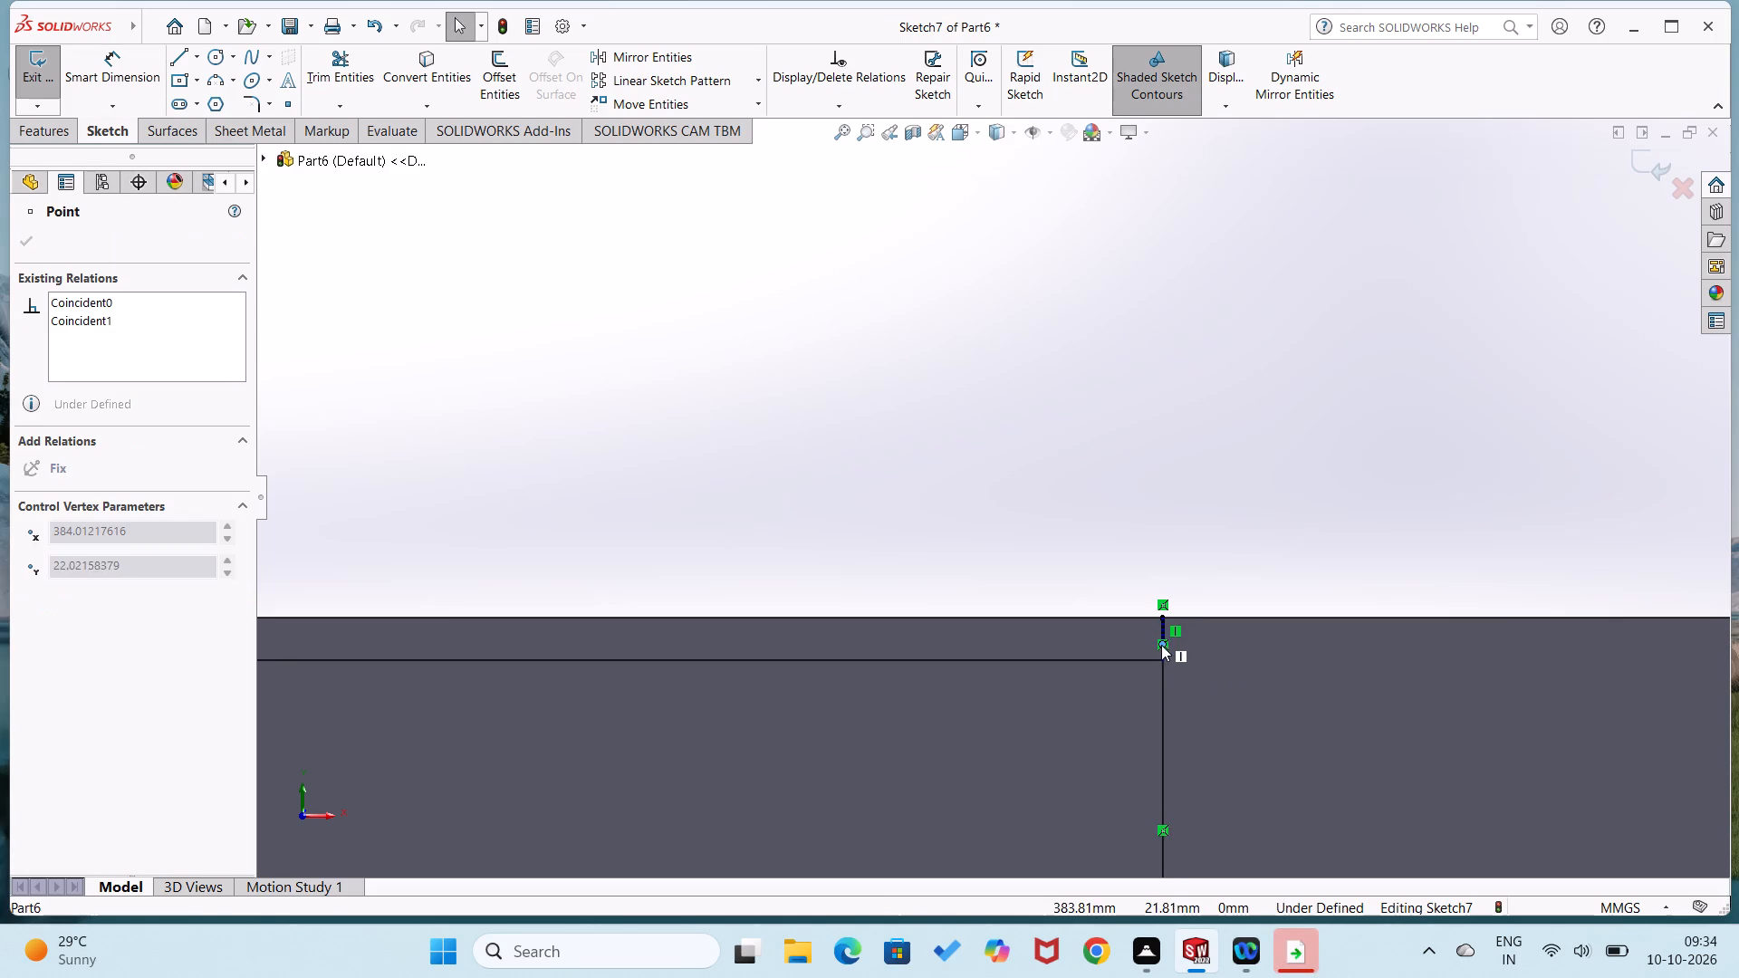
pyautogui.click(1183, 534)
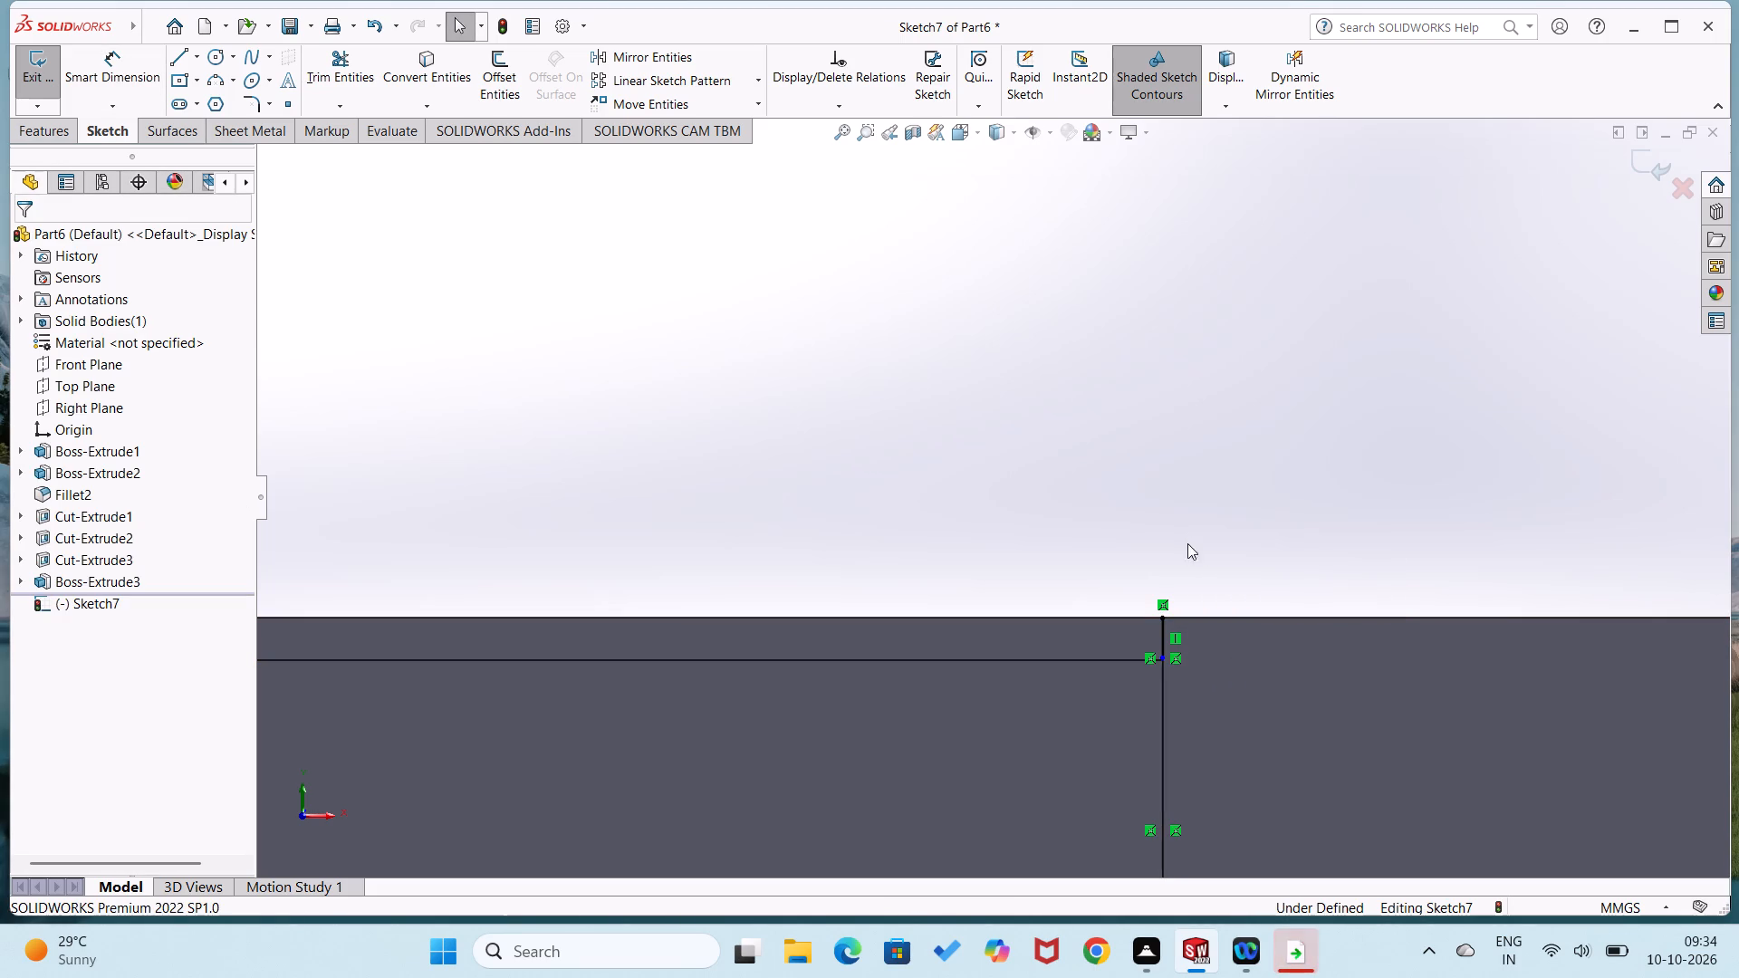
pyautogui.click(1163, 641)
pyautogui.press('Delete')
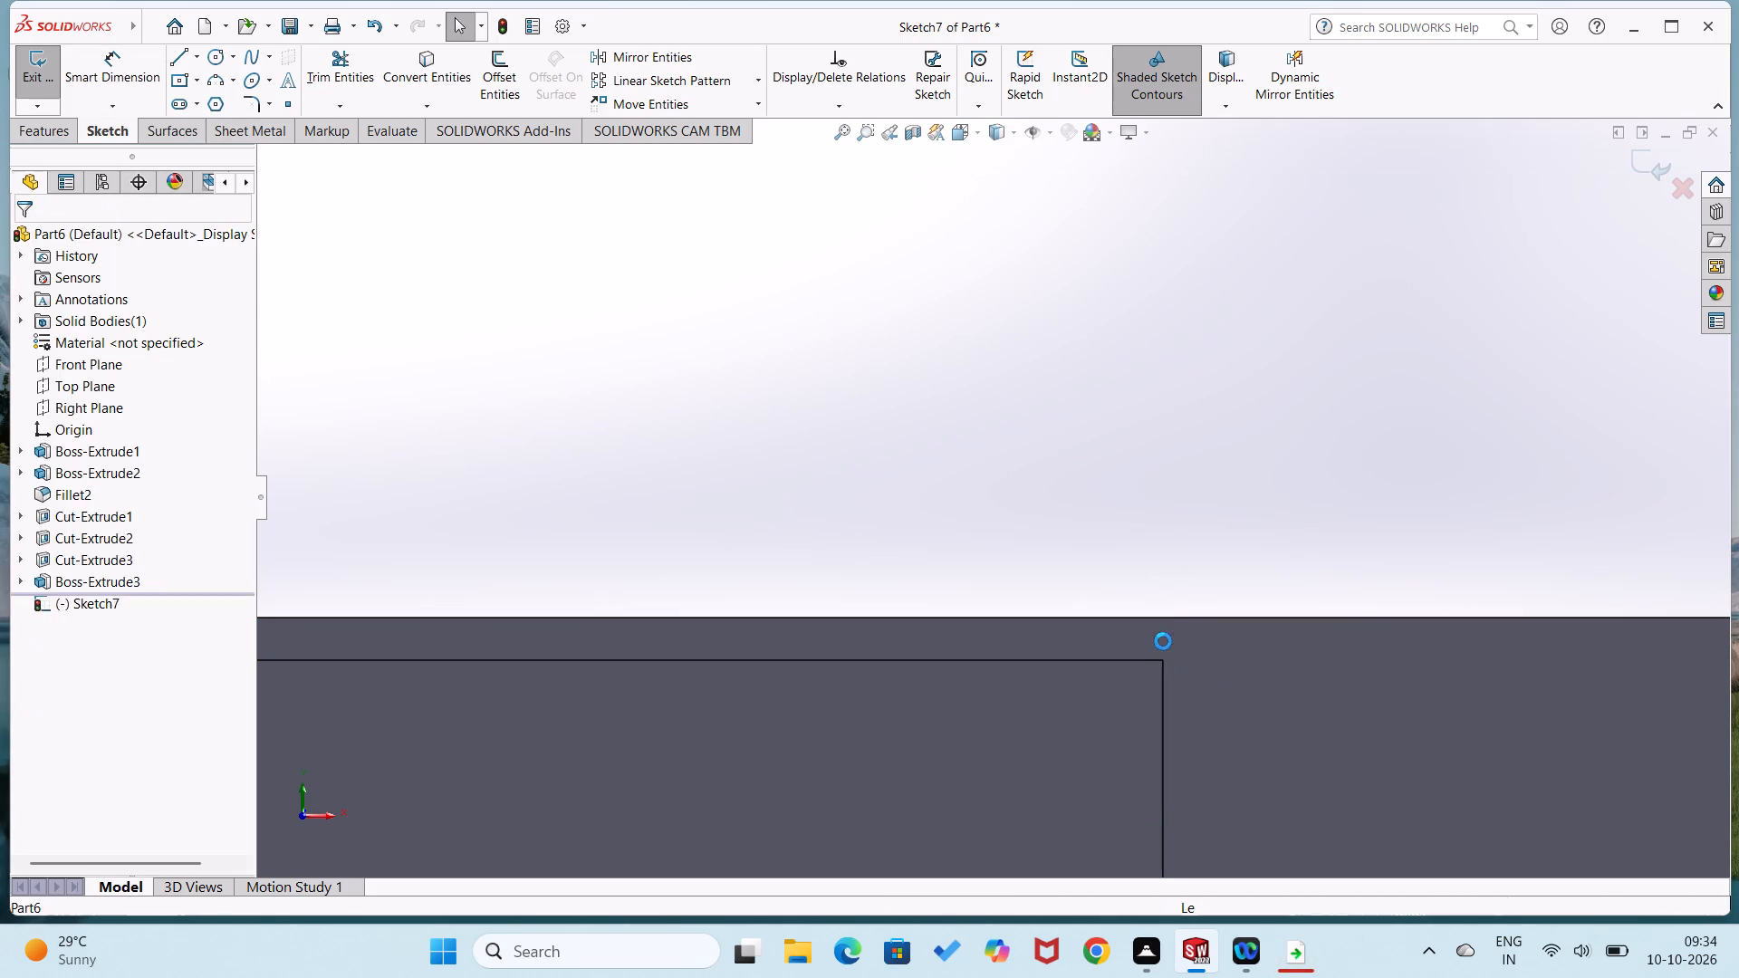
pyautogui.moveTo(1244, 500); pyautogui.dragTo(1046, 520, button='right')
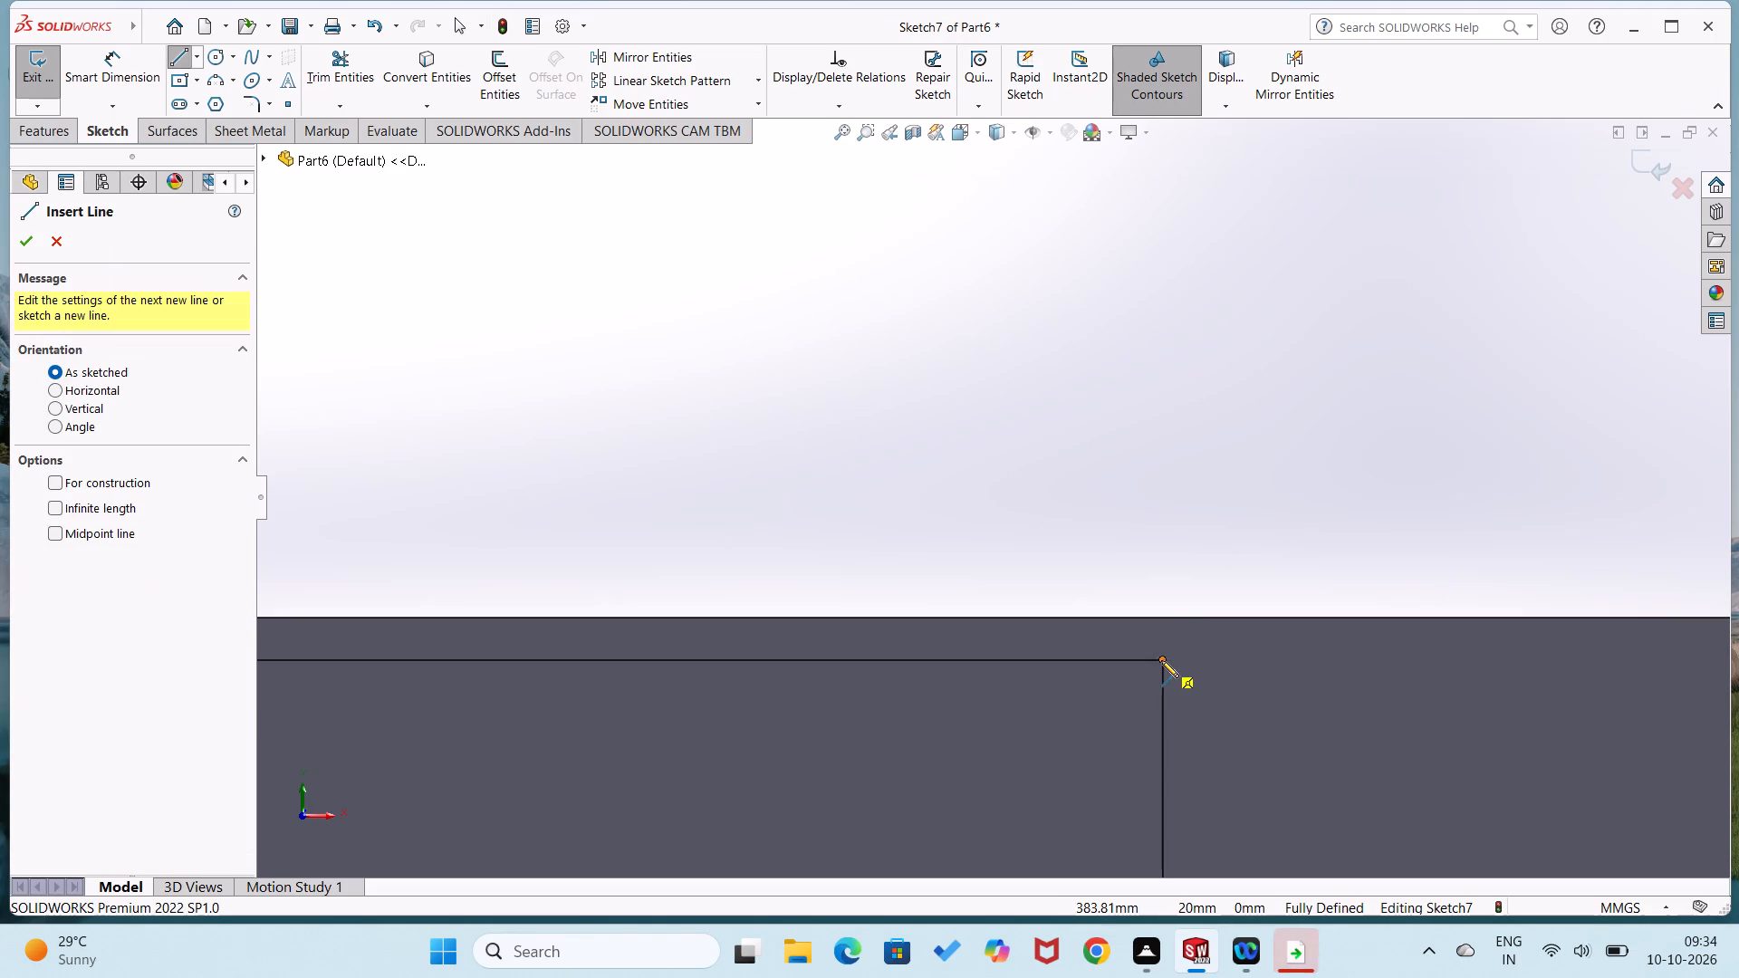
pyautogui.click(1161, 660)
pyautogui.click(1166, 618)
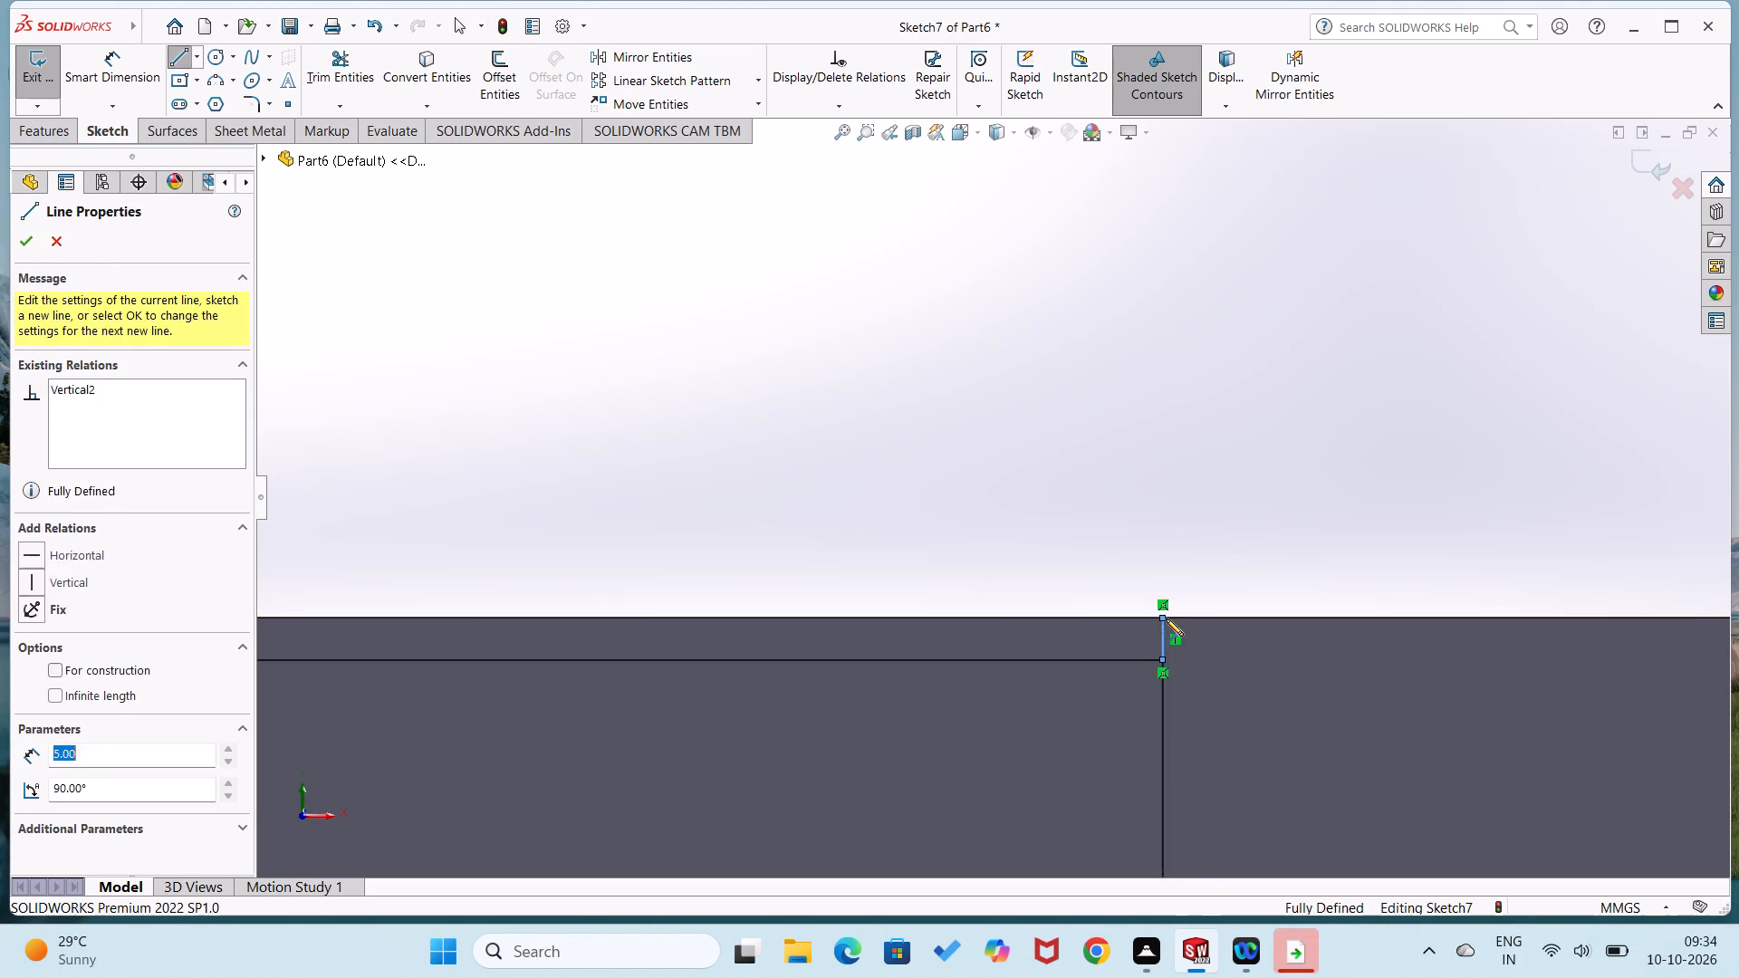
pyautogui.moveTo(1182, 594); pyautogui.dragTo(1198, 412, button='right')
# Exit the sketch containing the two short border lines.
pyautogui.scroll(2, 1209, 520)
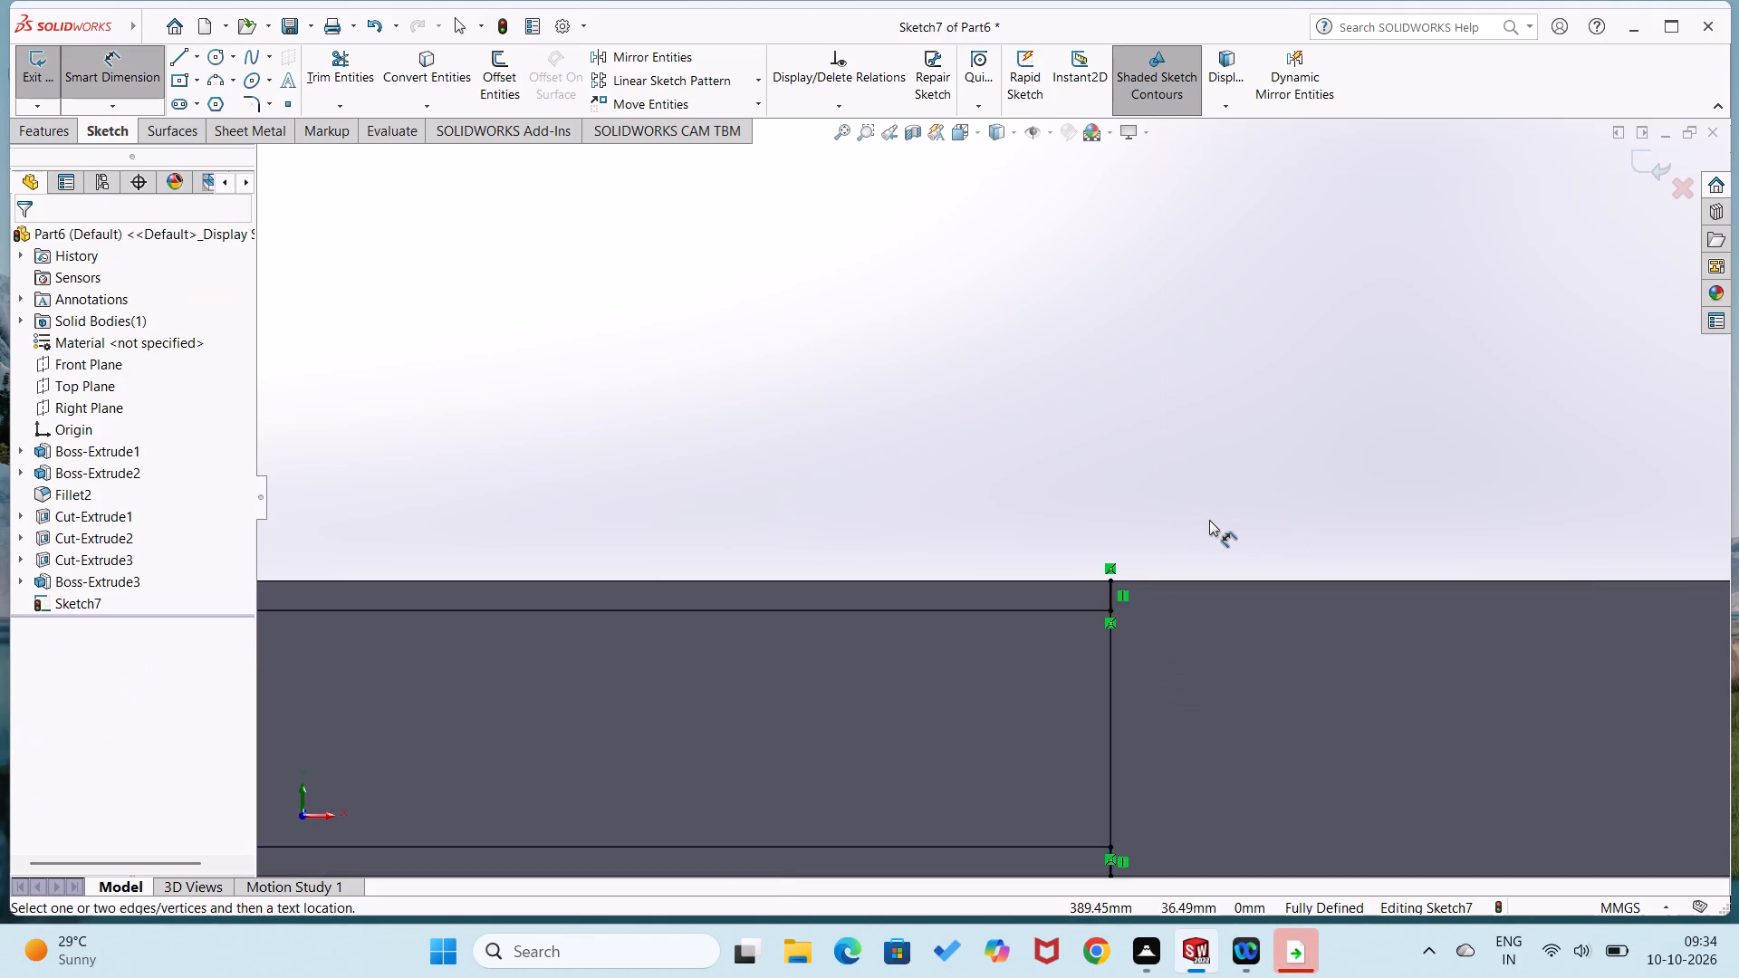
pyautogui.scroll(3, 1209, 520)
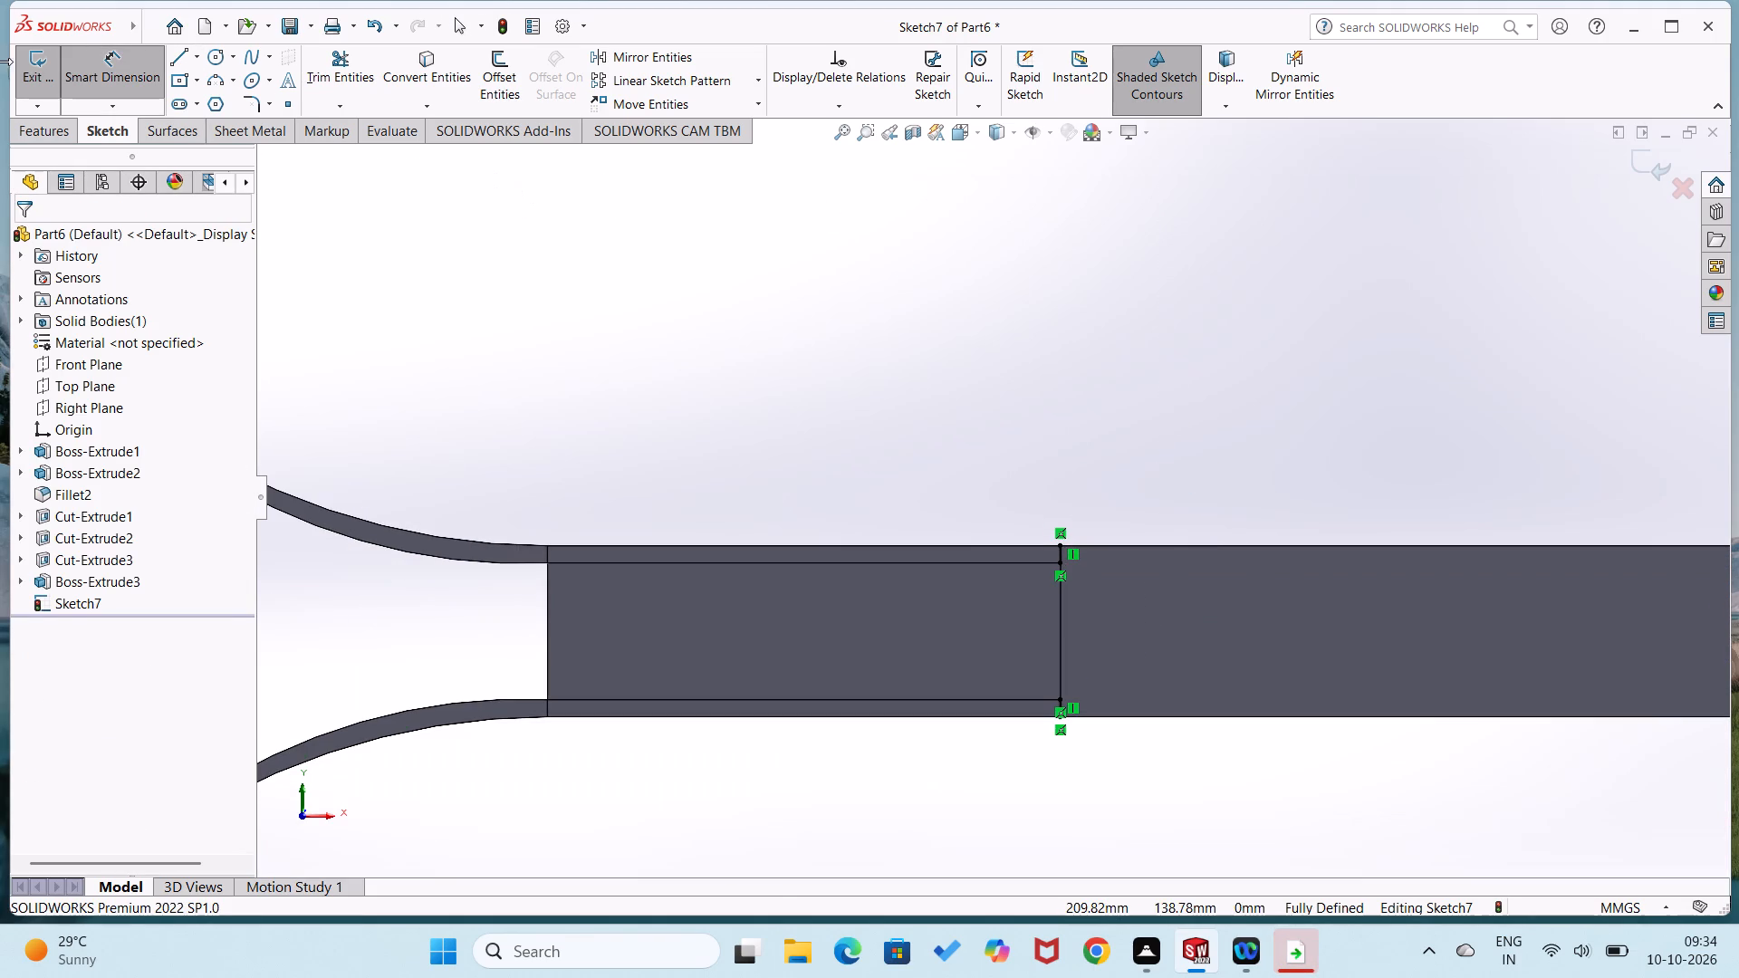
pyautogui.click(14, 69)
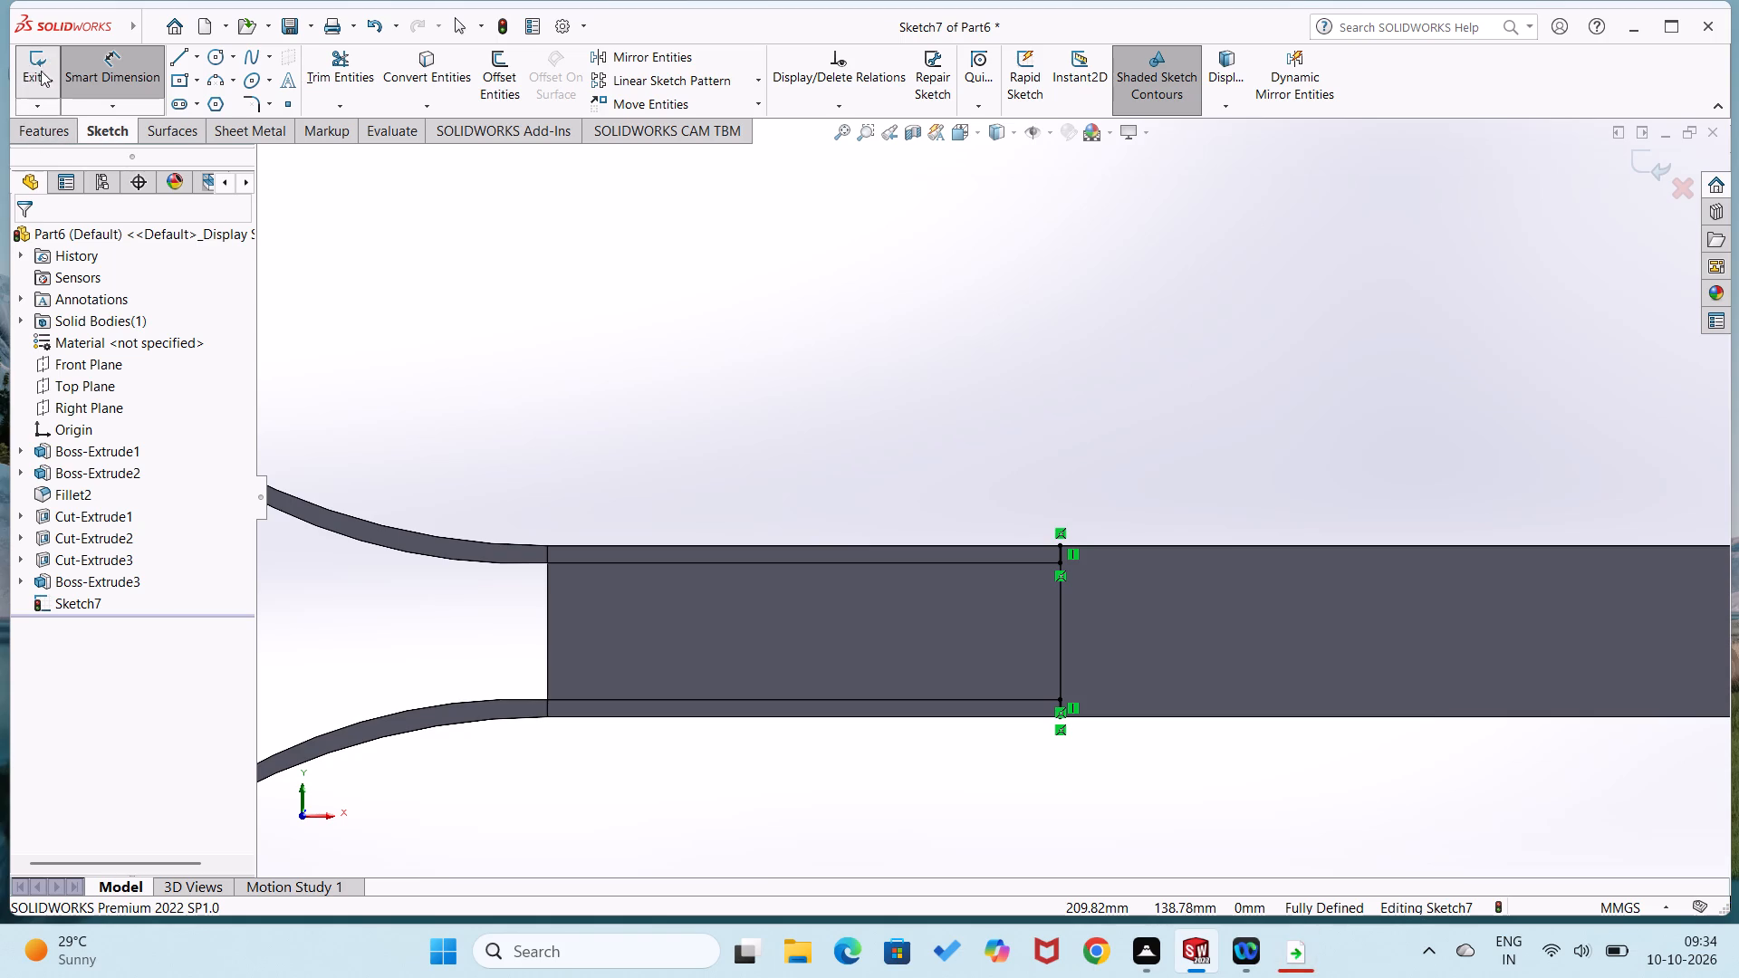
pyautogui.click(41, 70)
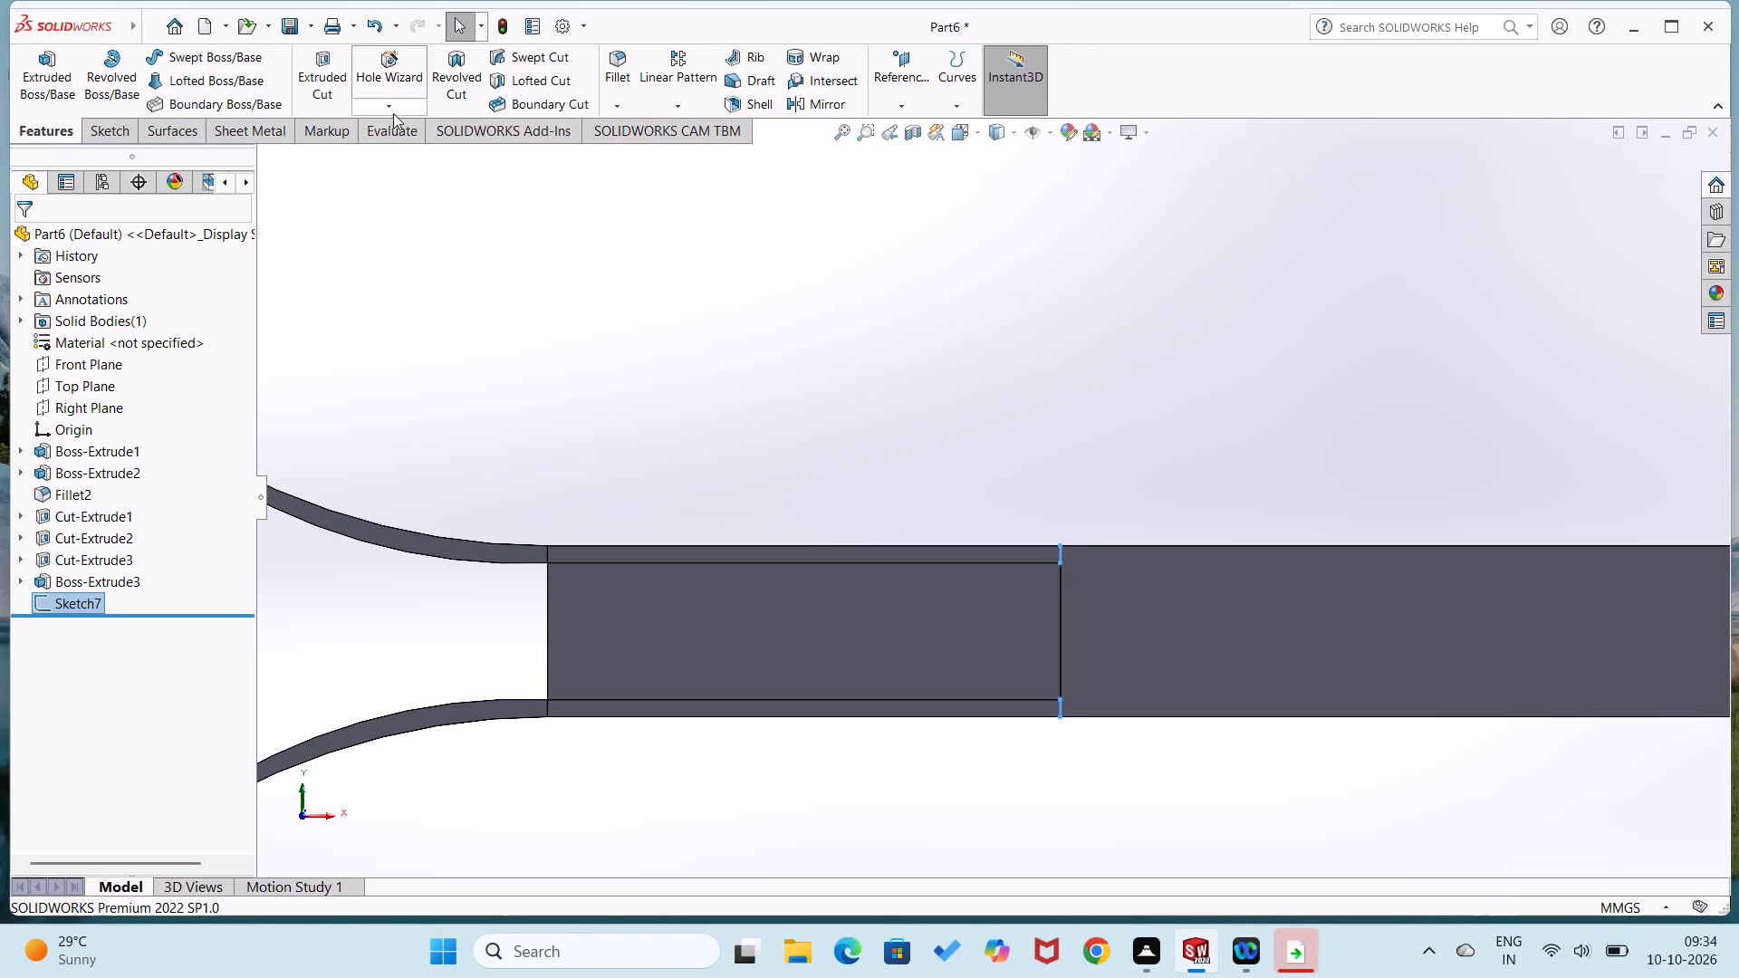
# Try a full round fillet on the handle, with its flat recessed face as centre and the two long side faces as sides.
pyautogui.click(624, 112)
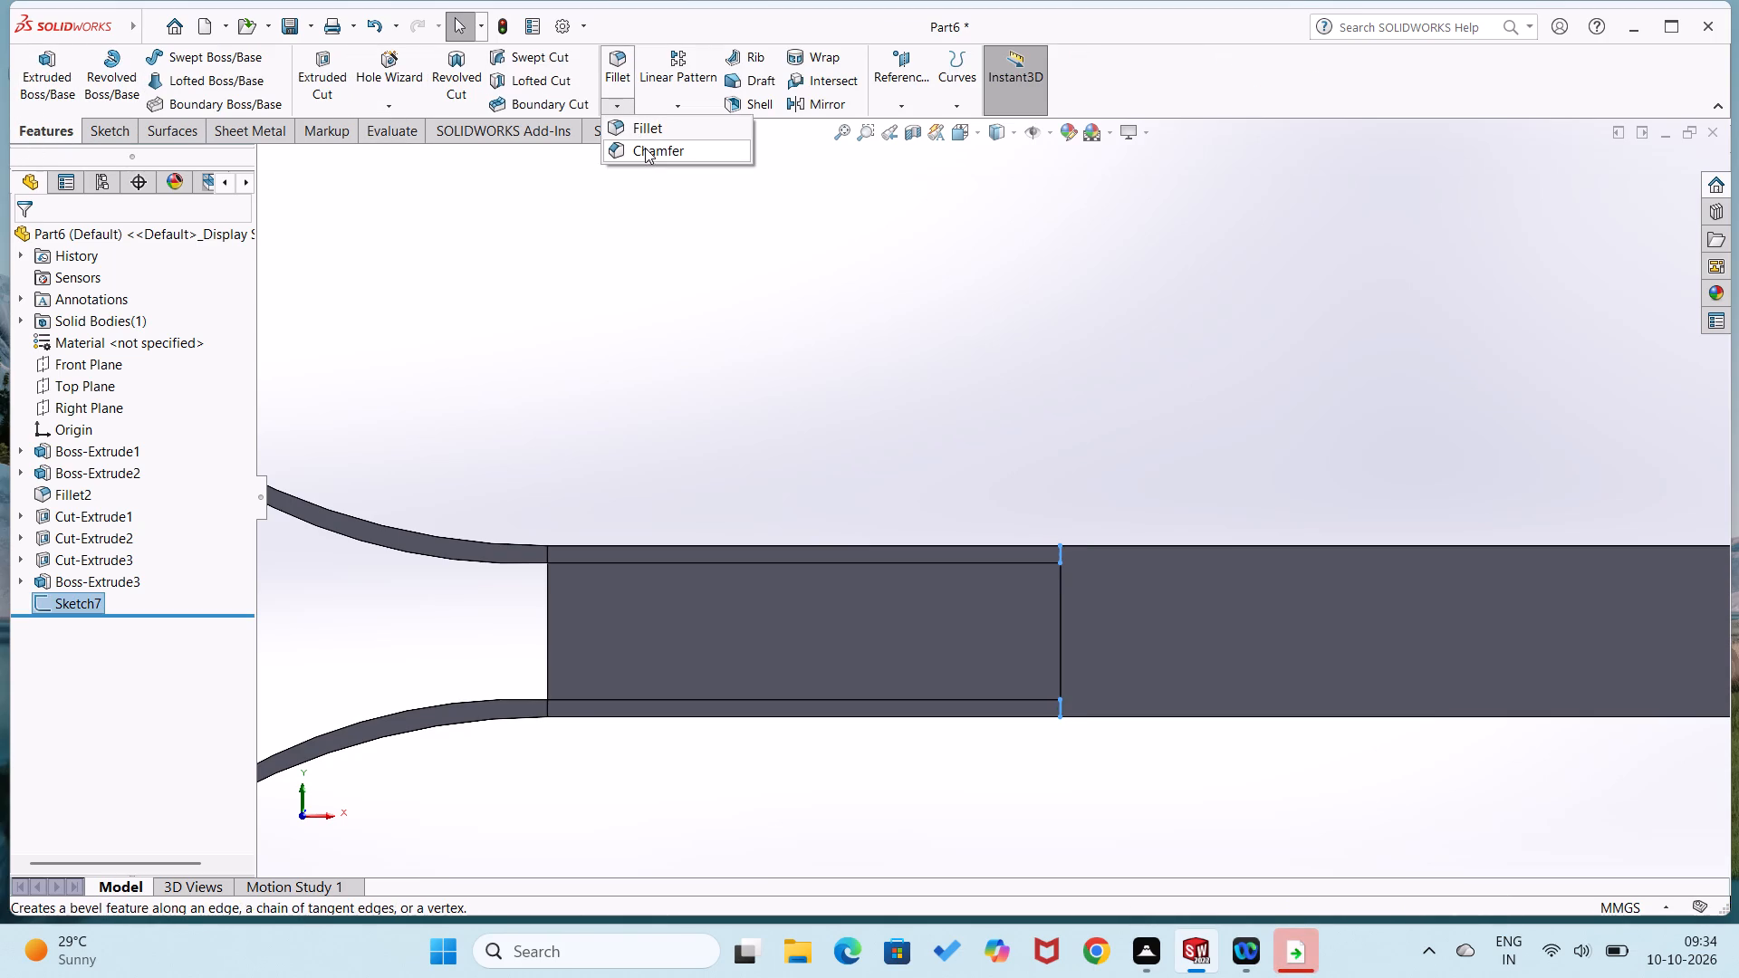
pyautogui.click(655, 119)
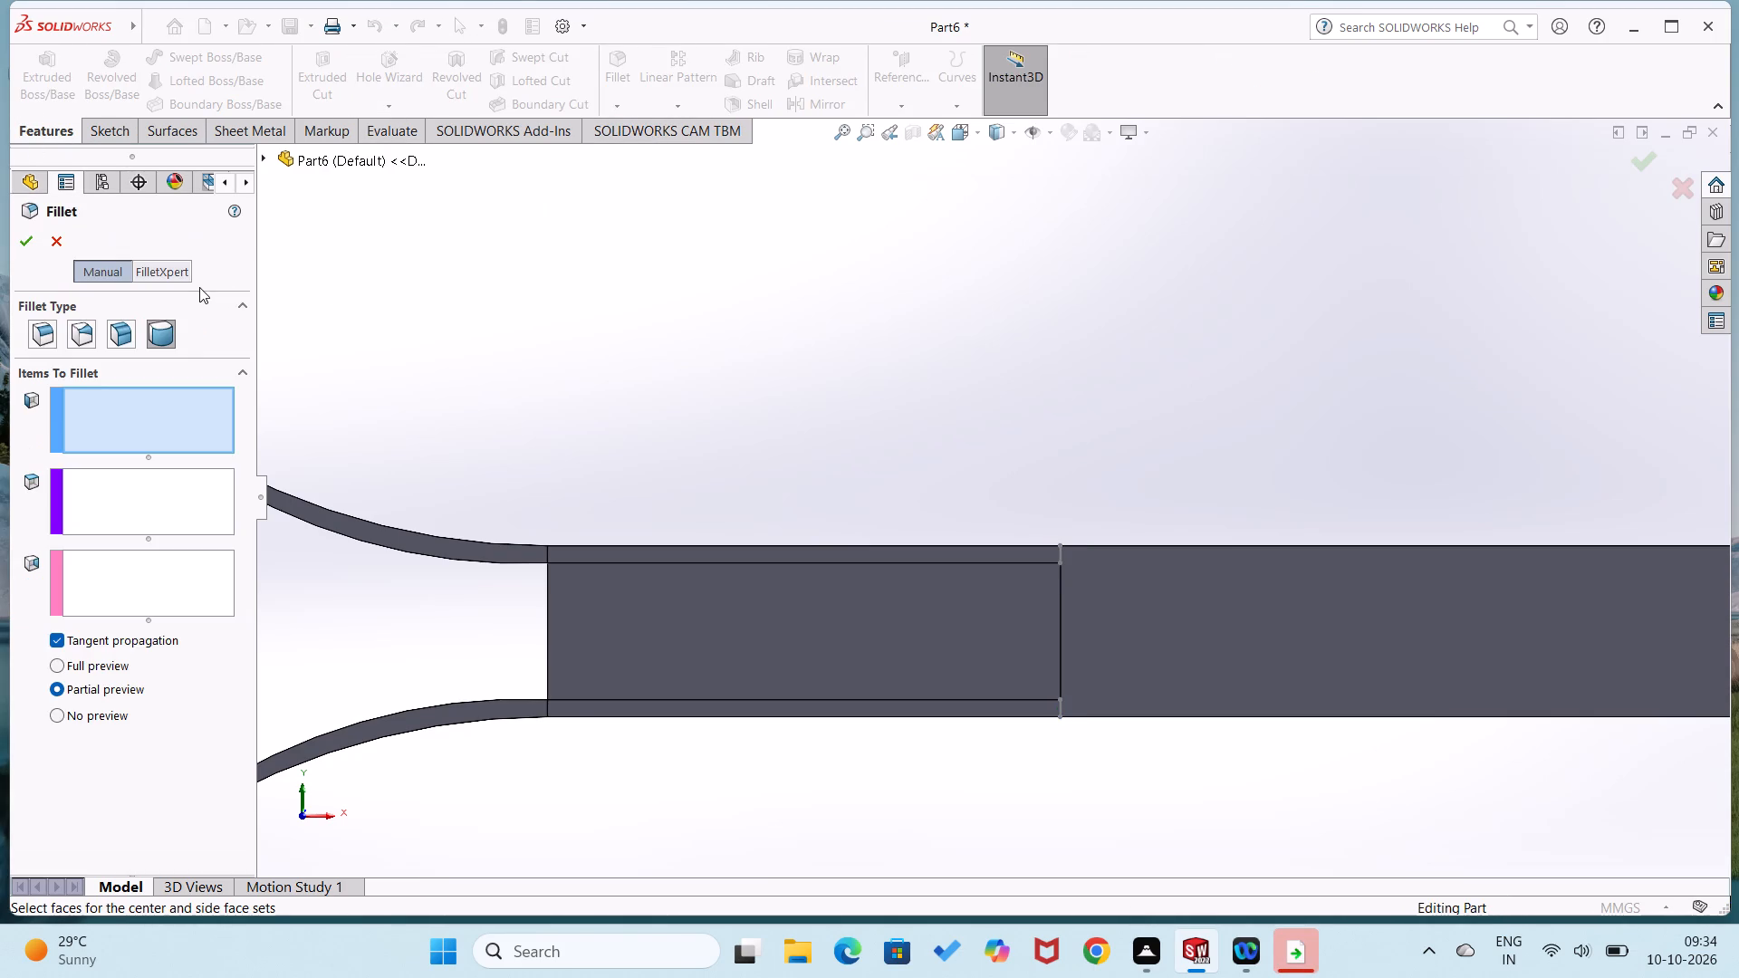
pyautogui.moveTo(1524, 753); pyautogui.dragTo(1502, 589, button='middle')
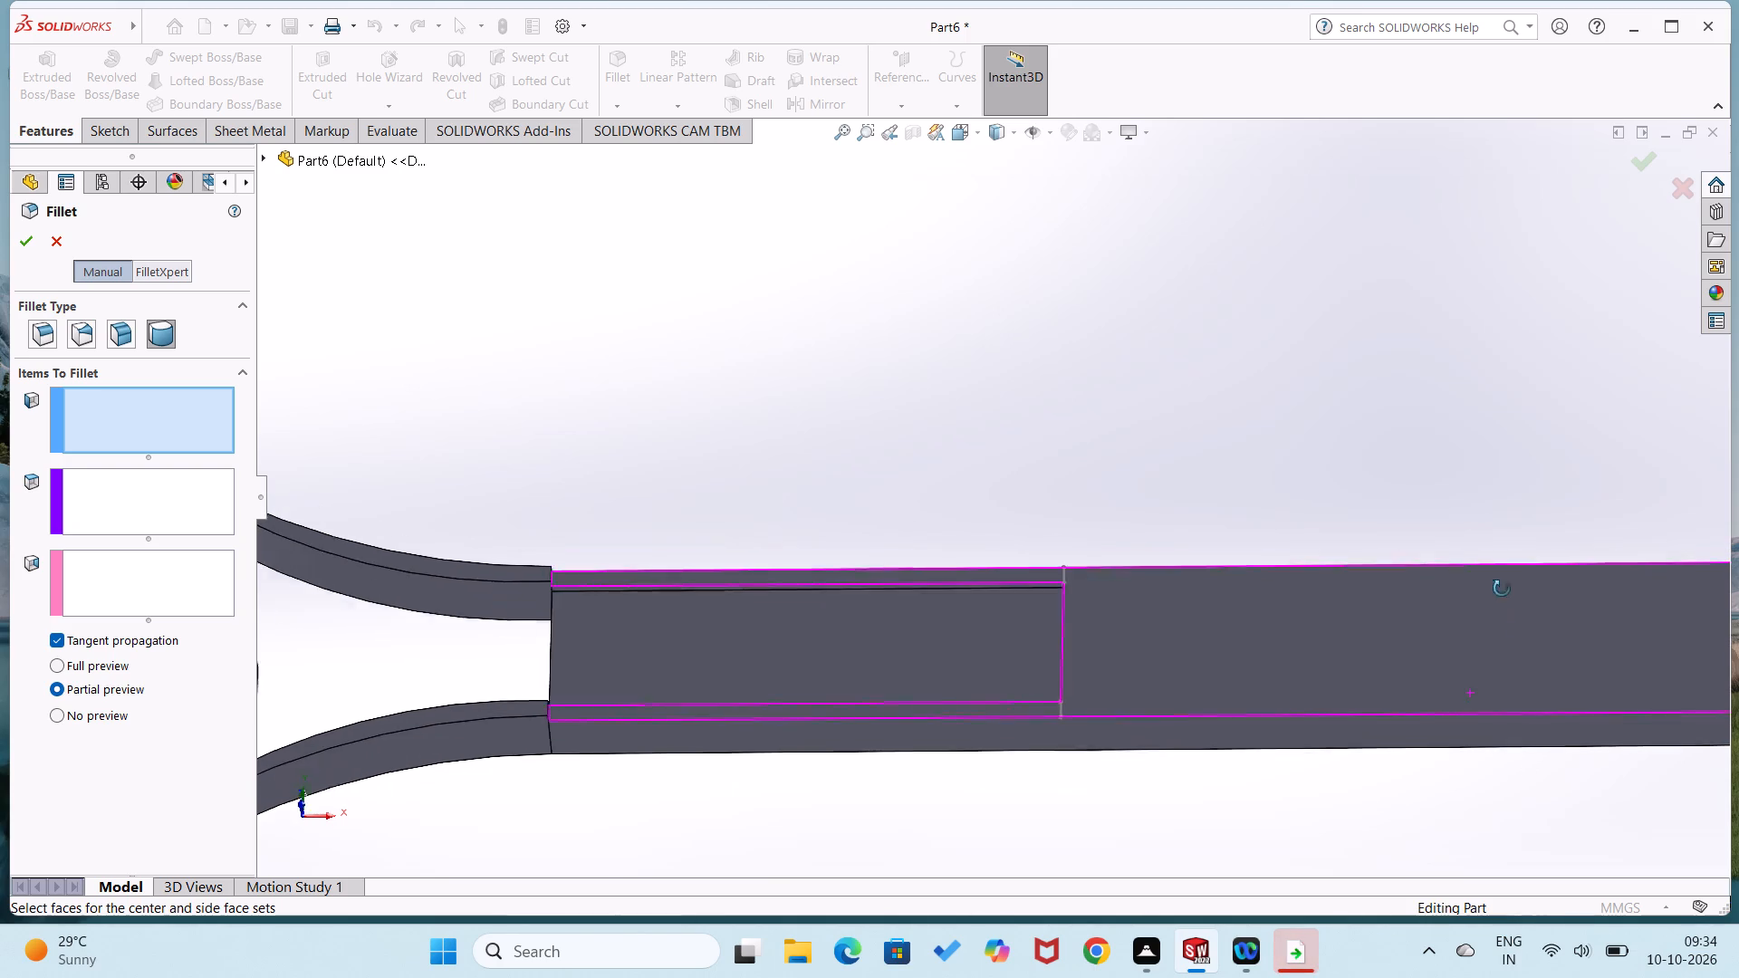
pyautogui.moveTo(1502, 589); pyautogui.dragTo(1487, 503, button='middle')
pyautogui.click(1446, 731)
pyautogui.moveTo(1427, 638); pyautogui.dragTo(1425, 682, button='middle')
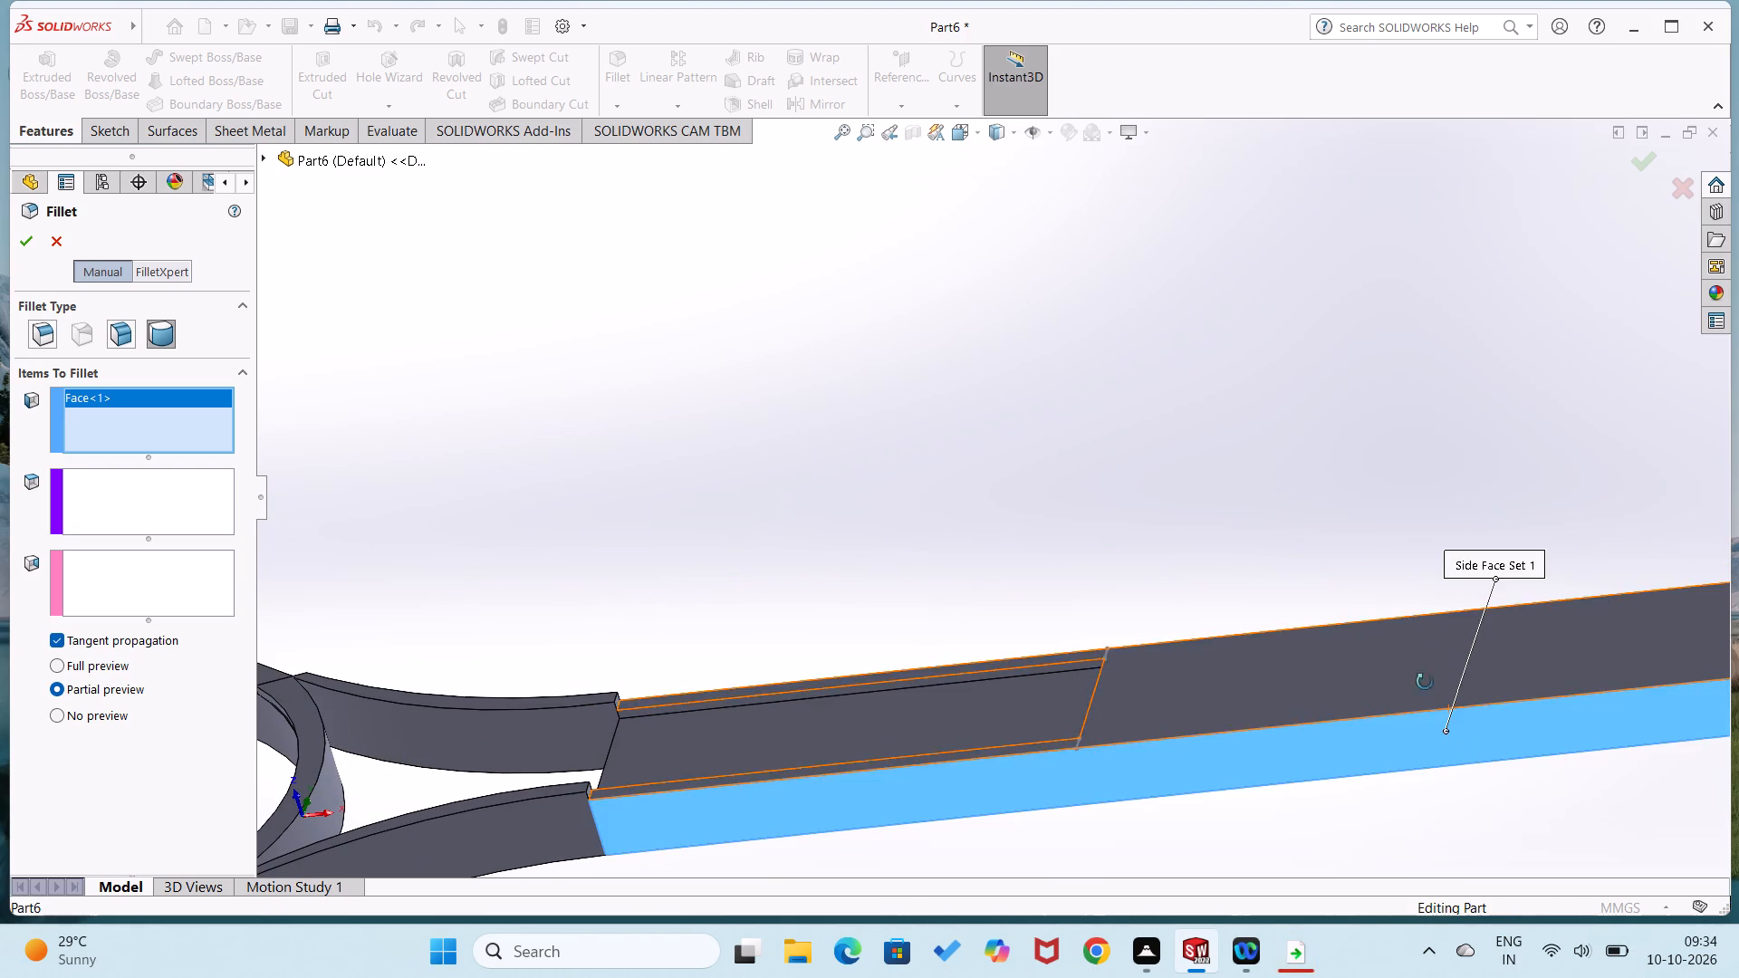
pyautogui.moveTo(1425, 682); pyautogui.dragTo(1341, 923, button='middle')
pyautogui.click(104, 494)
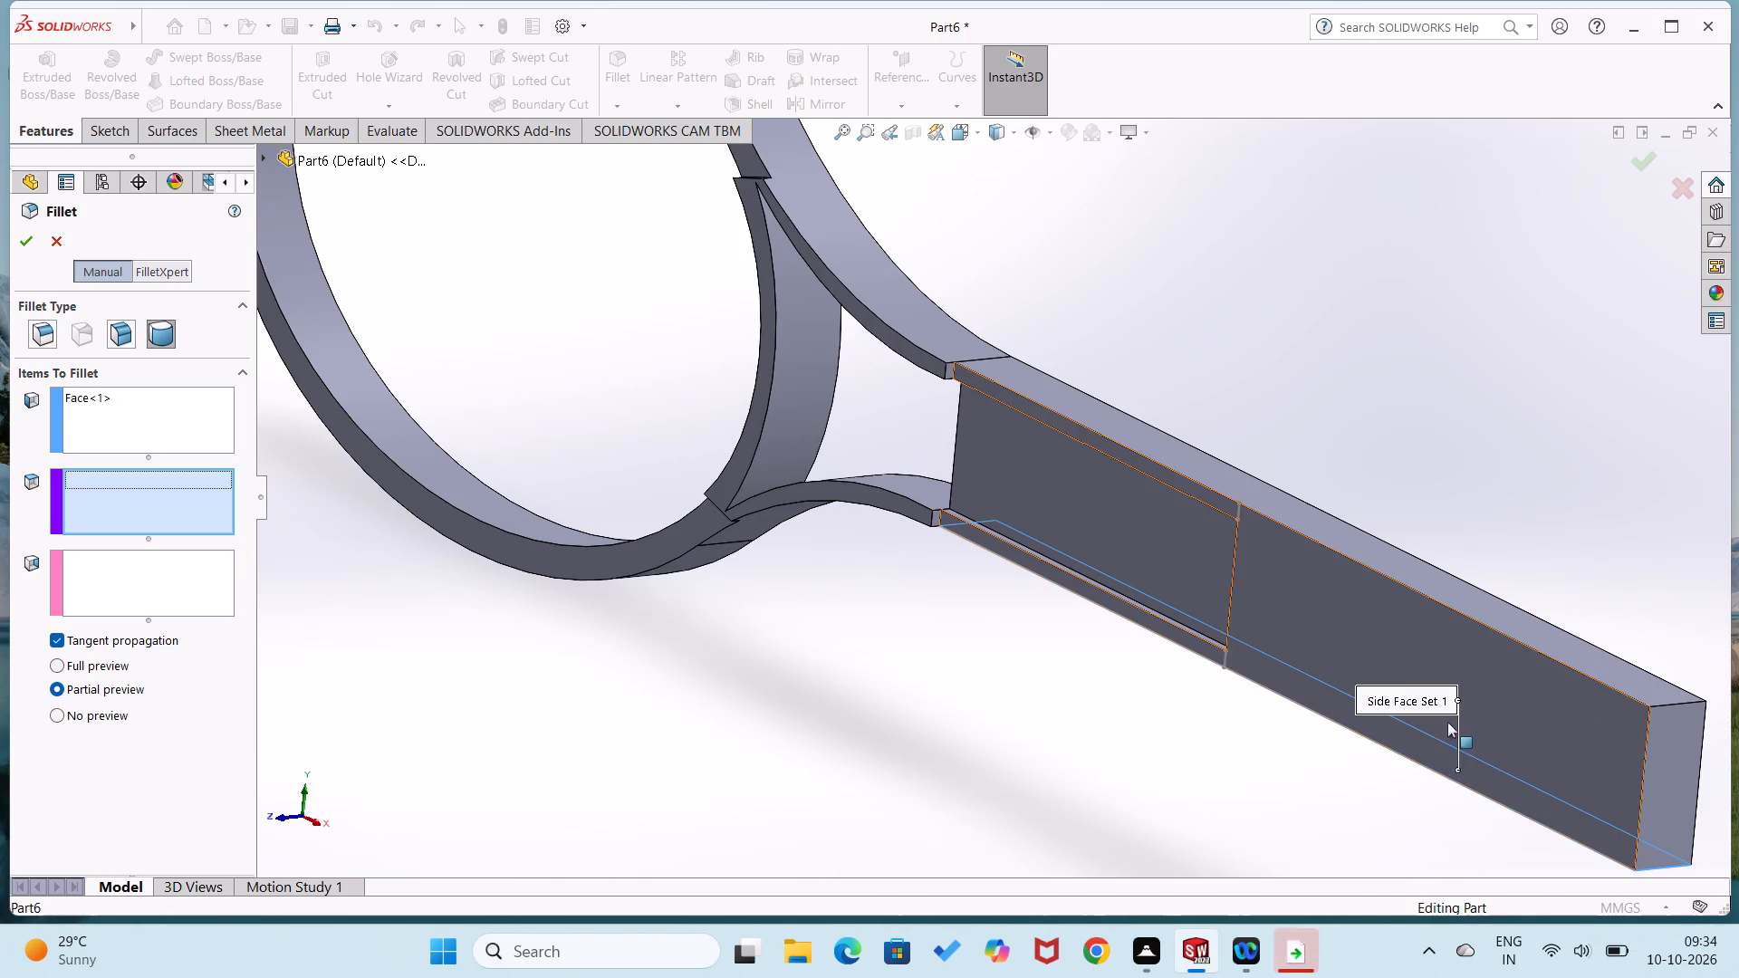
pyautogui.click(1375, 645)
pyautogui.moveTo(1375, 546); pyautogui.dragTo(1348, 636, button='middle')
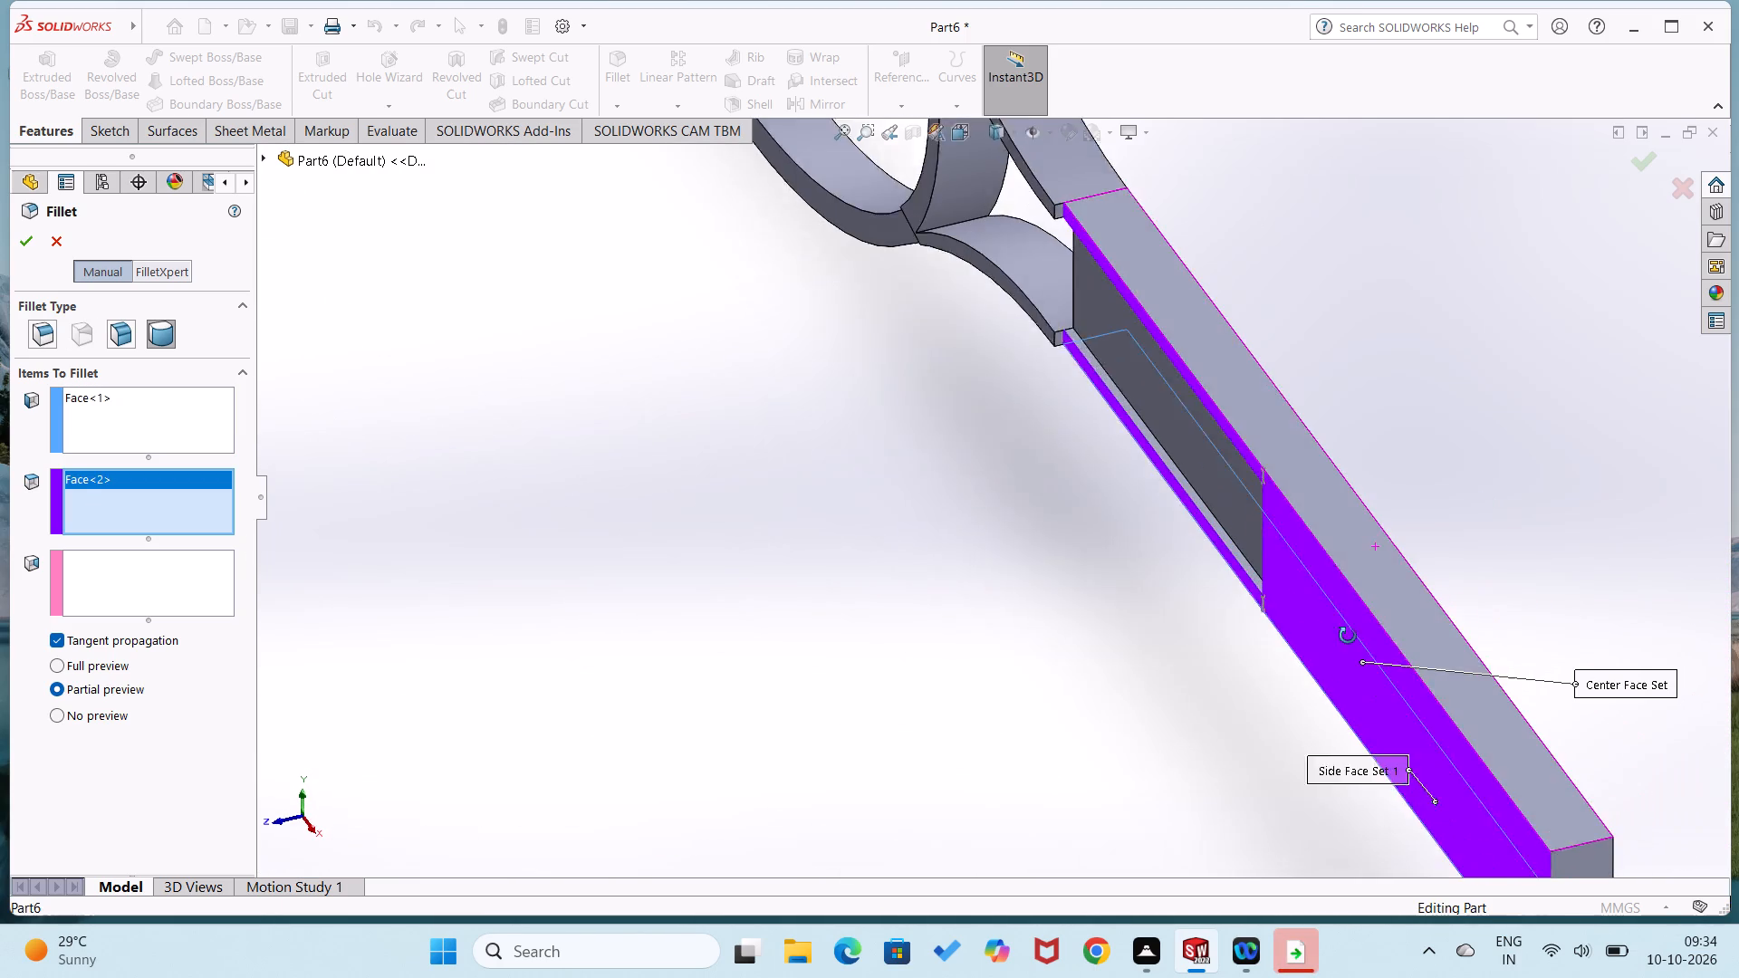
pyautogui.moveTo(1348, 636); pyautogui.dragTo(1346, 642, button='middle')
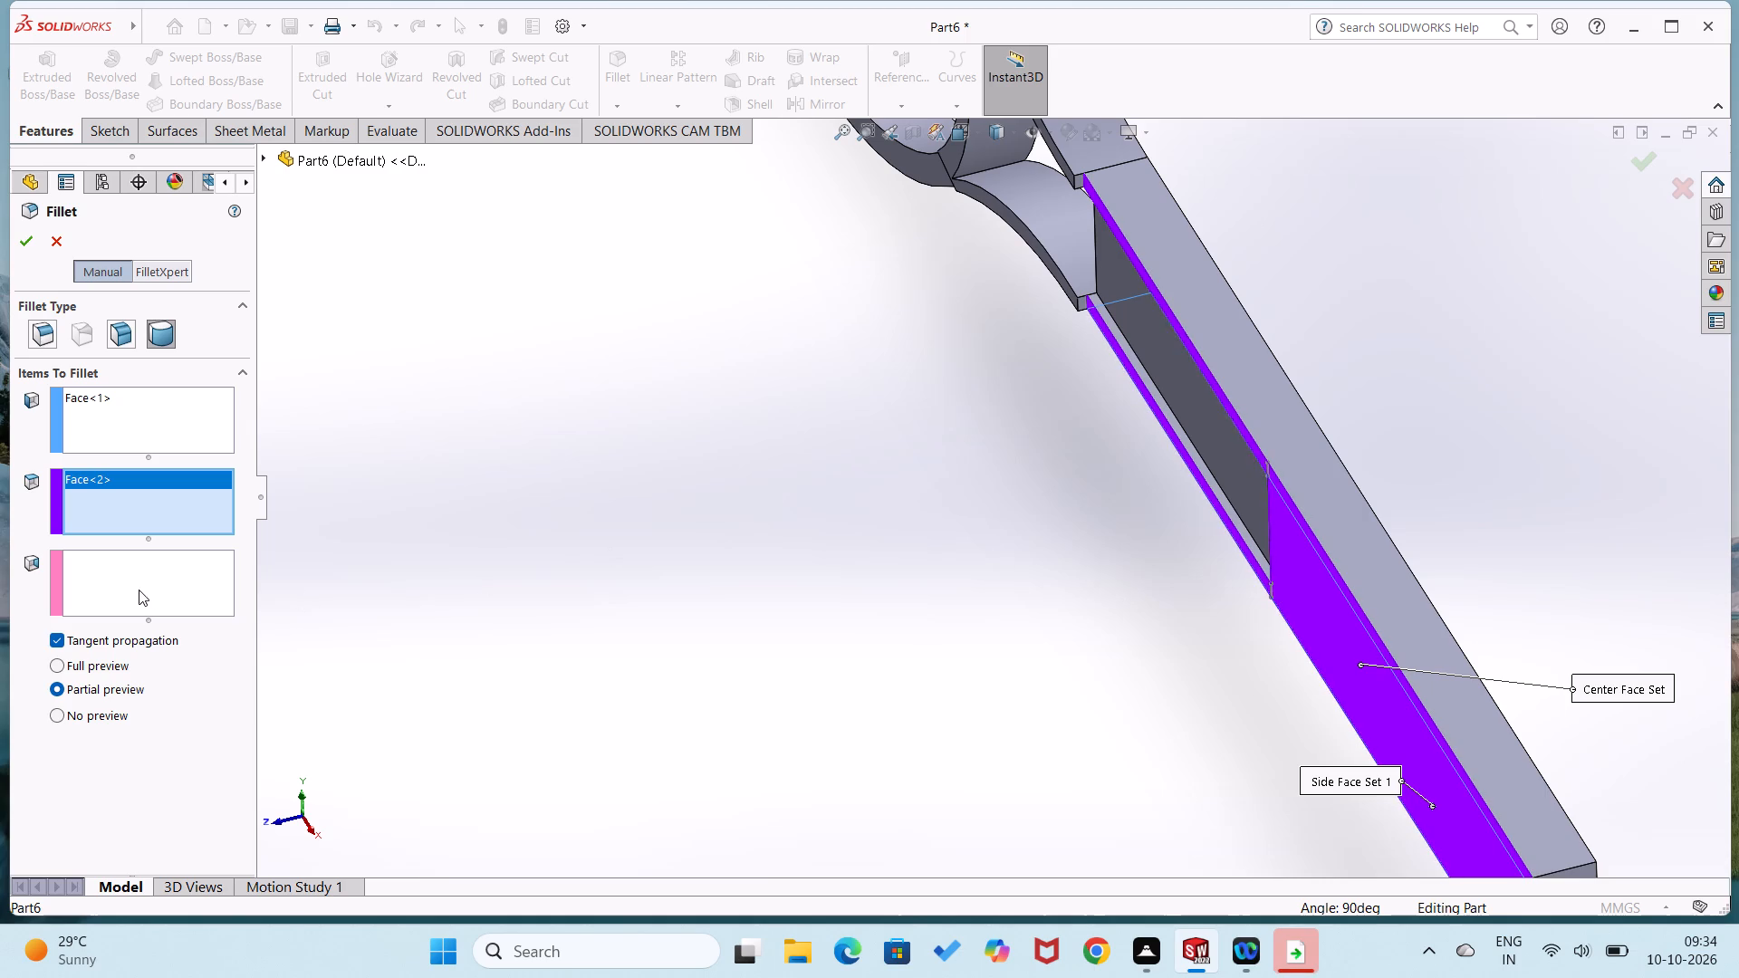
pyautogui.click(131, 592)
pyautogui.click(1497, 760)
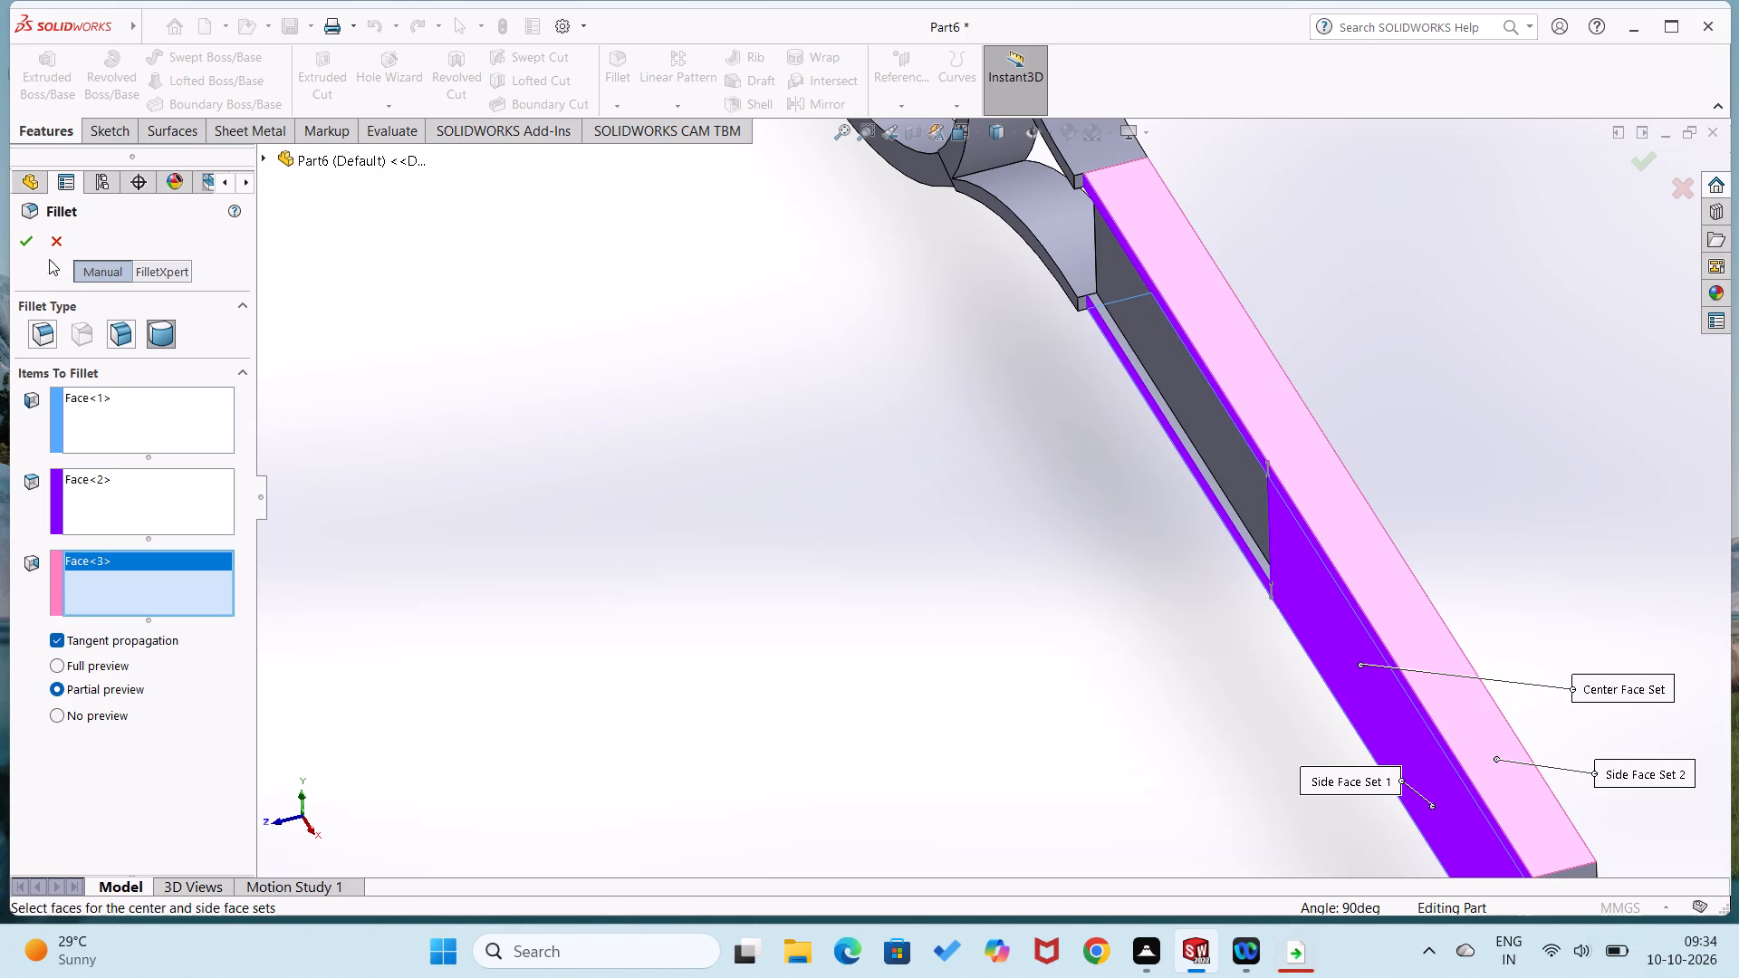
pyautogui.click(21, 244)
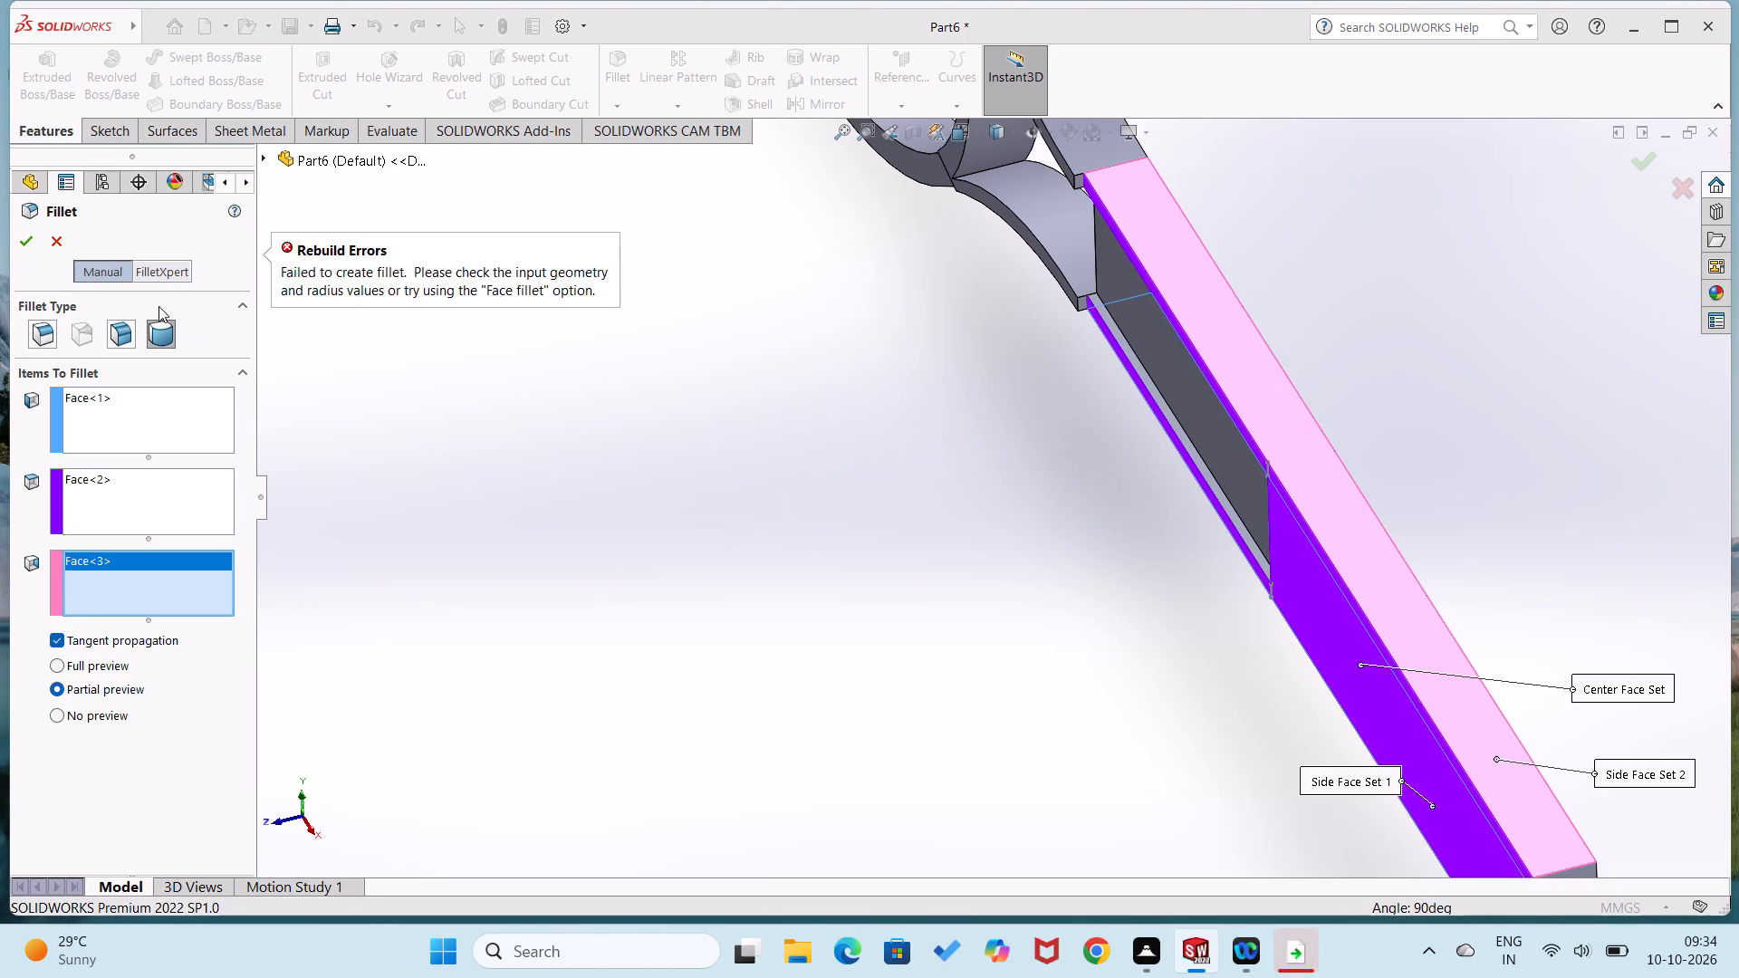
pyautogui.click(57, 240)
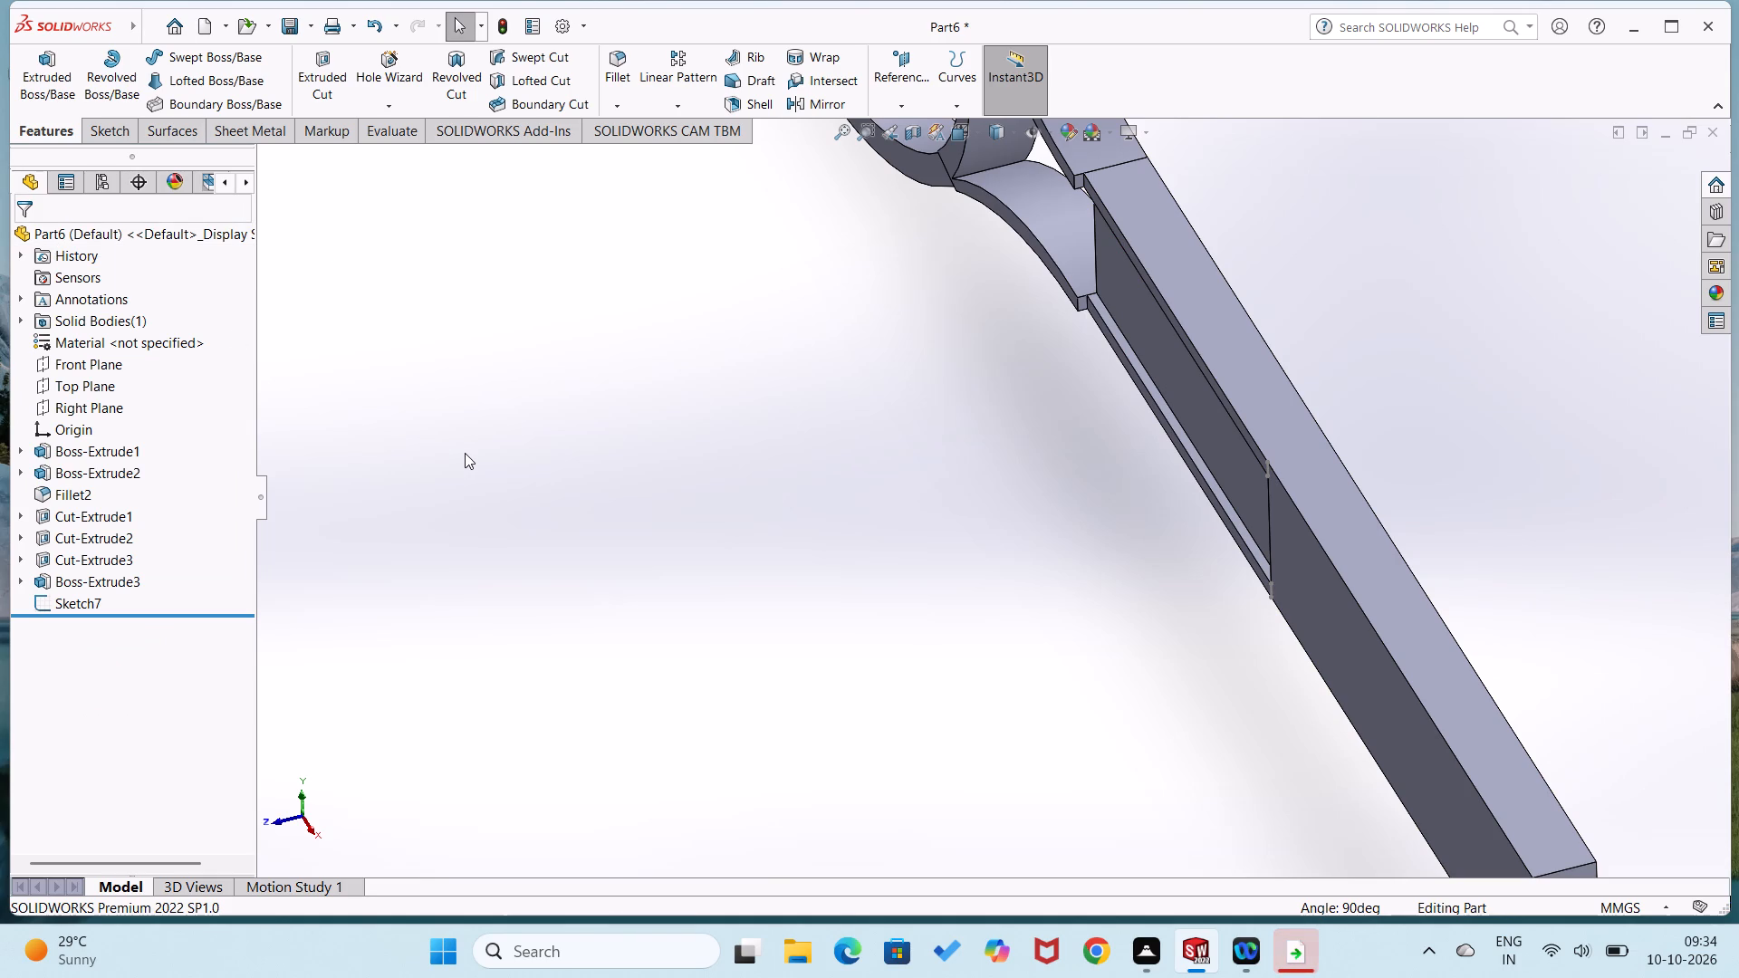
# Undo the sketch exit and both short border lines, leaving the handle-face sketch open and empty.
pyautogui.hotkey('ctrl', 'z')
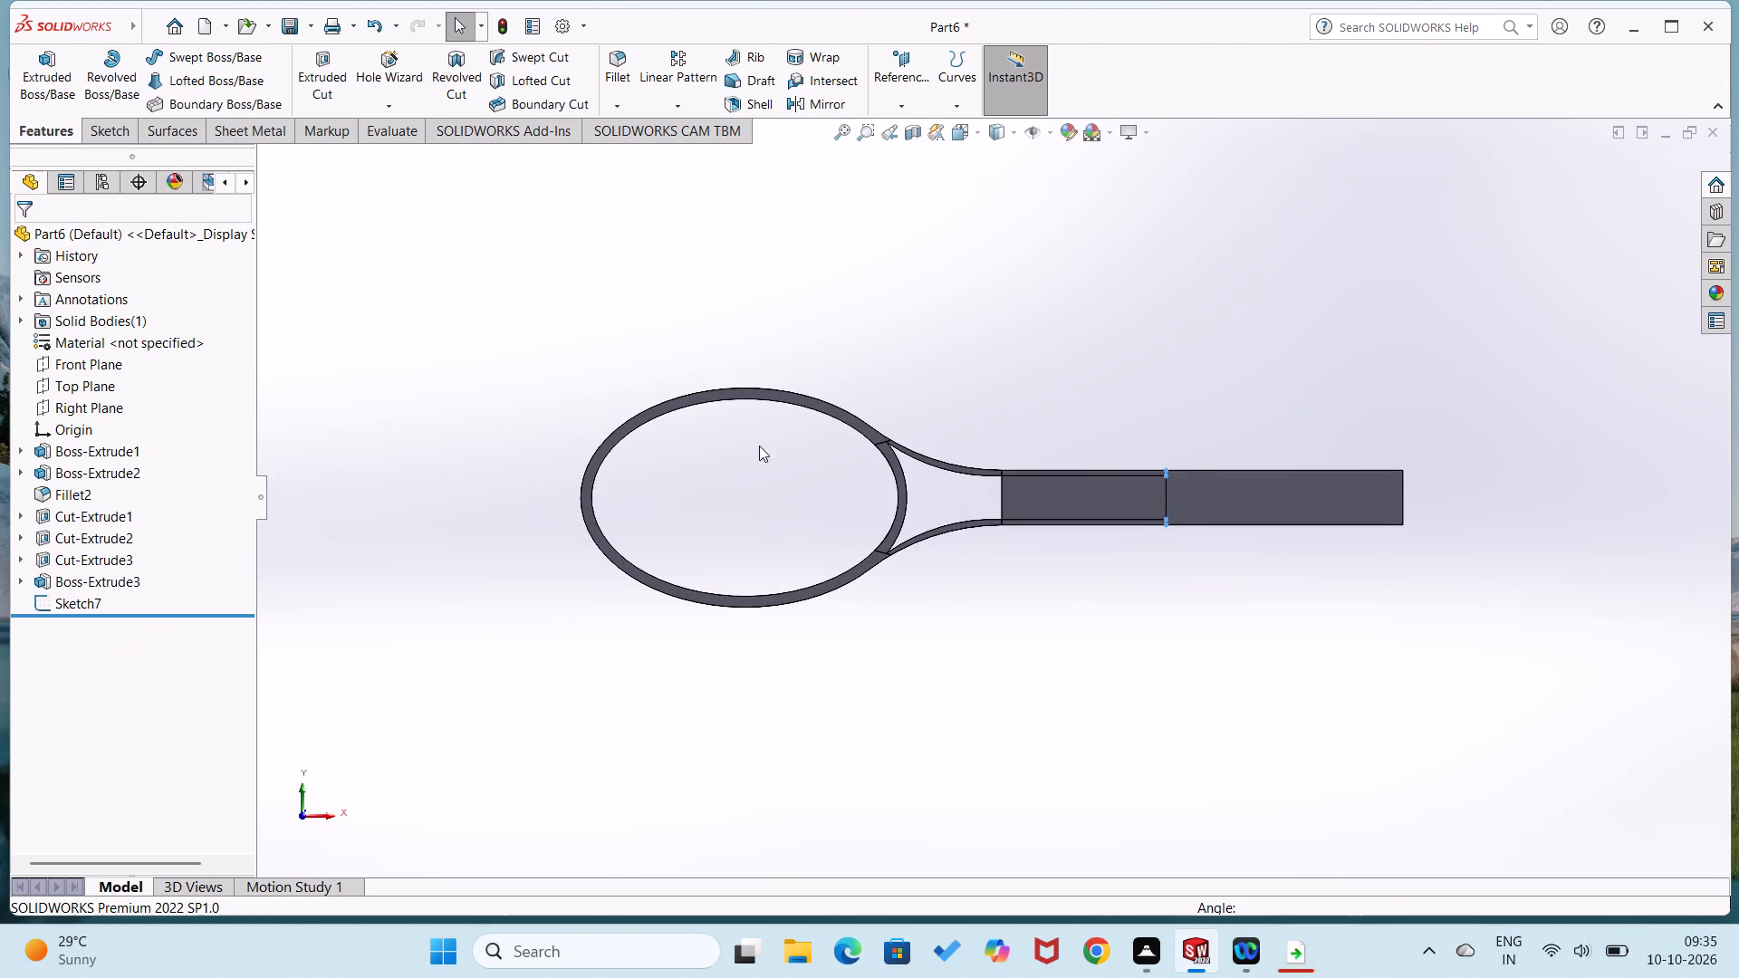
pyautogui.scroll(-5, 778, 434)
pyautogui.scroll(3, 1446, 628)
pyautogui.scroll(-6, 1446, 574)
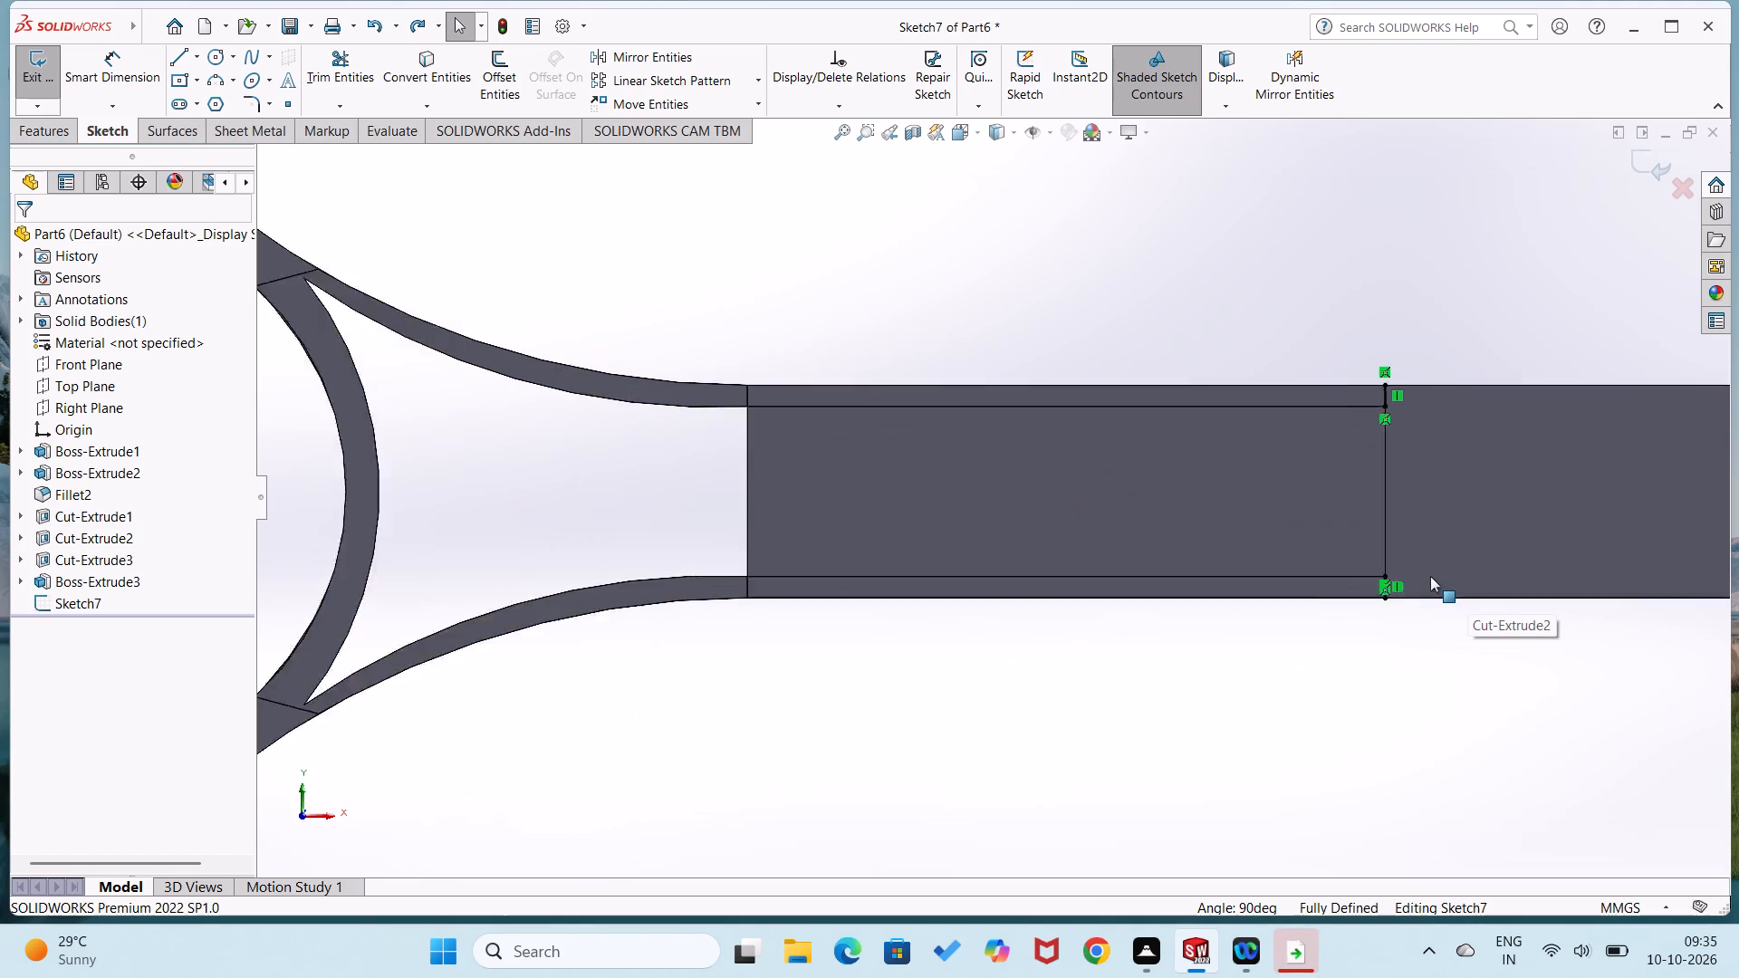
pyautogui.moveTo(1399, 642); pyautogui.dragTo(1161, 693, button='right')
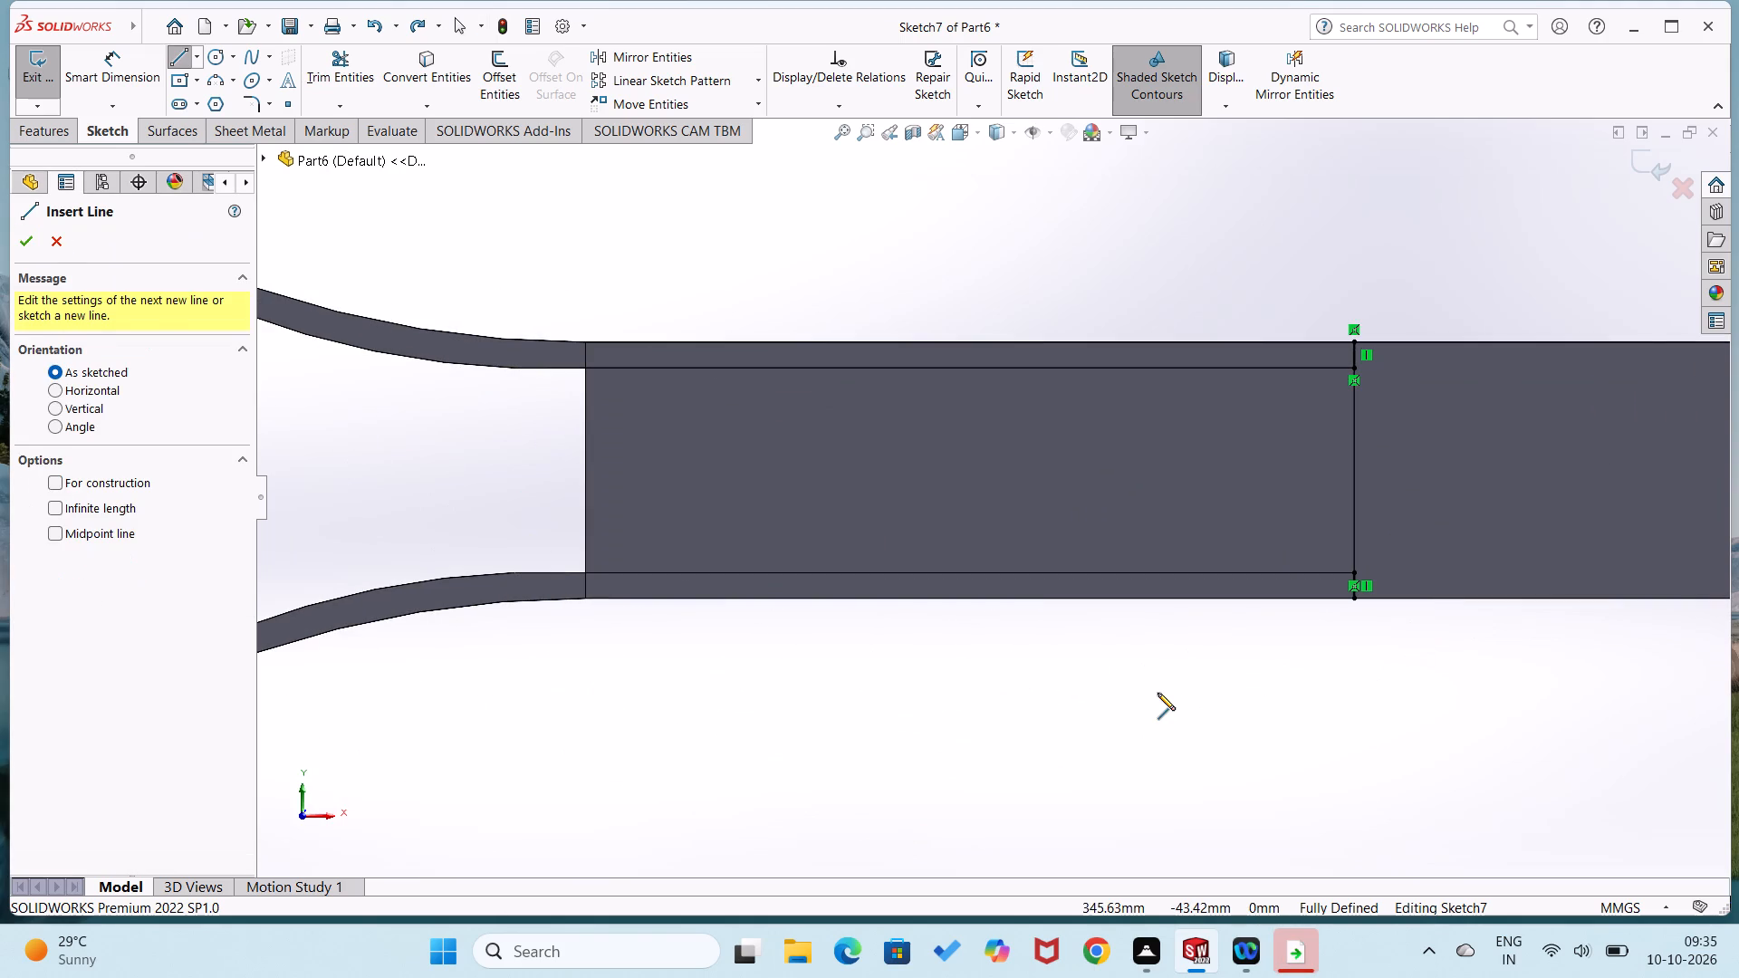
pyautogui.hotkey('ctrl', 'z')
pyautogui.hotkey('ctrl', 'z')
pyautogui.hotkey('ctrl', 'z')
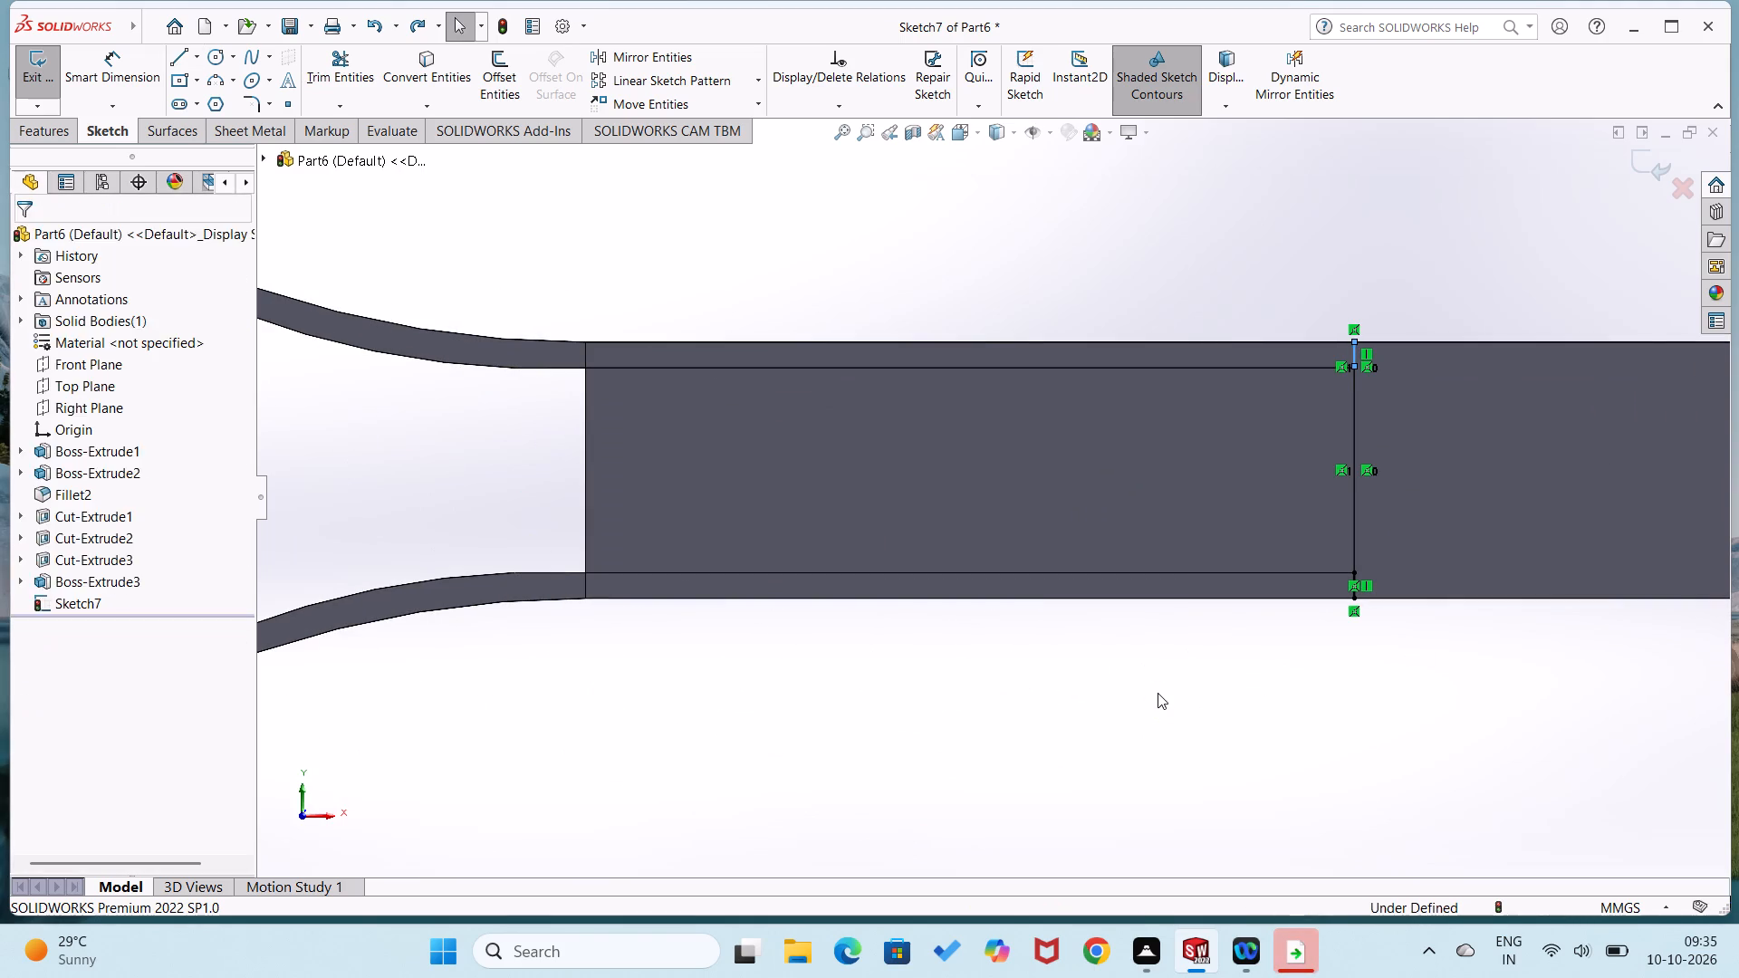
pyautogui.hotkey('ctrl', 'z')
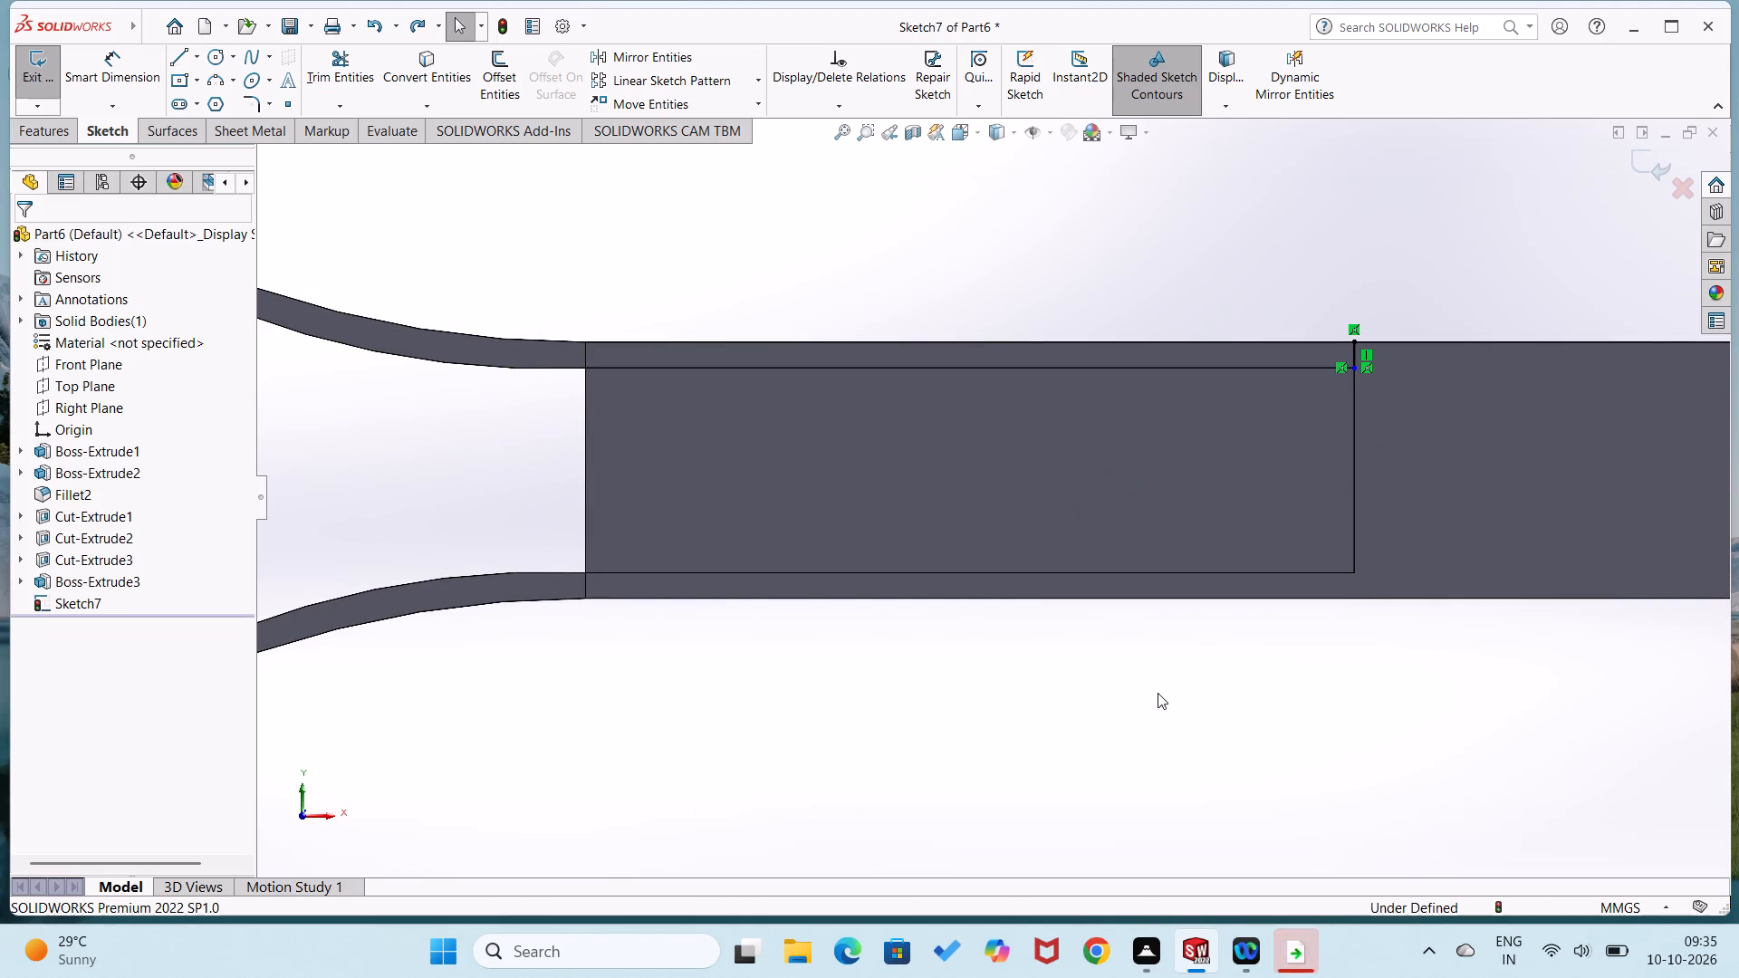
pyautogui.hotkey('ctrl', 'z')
# Sketch a corner rectangle about 150.5 by 5 mm over the lower handle border, from the recess's neck-end corner to the outer edge.
pyautogui.moveTo(1025, 690); pyautogui.dragTo(1035, 791, button='right')
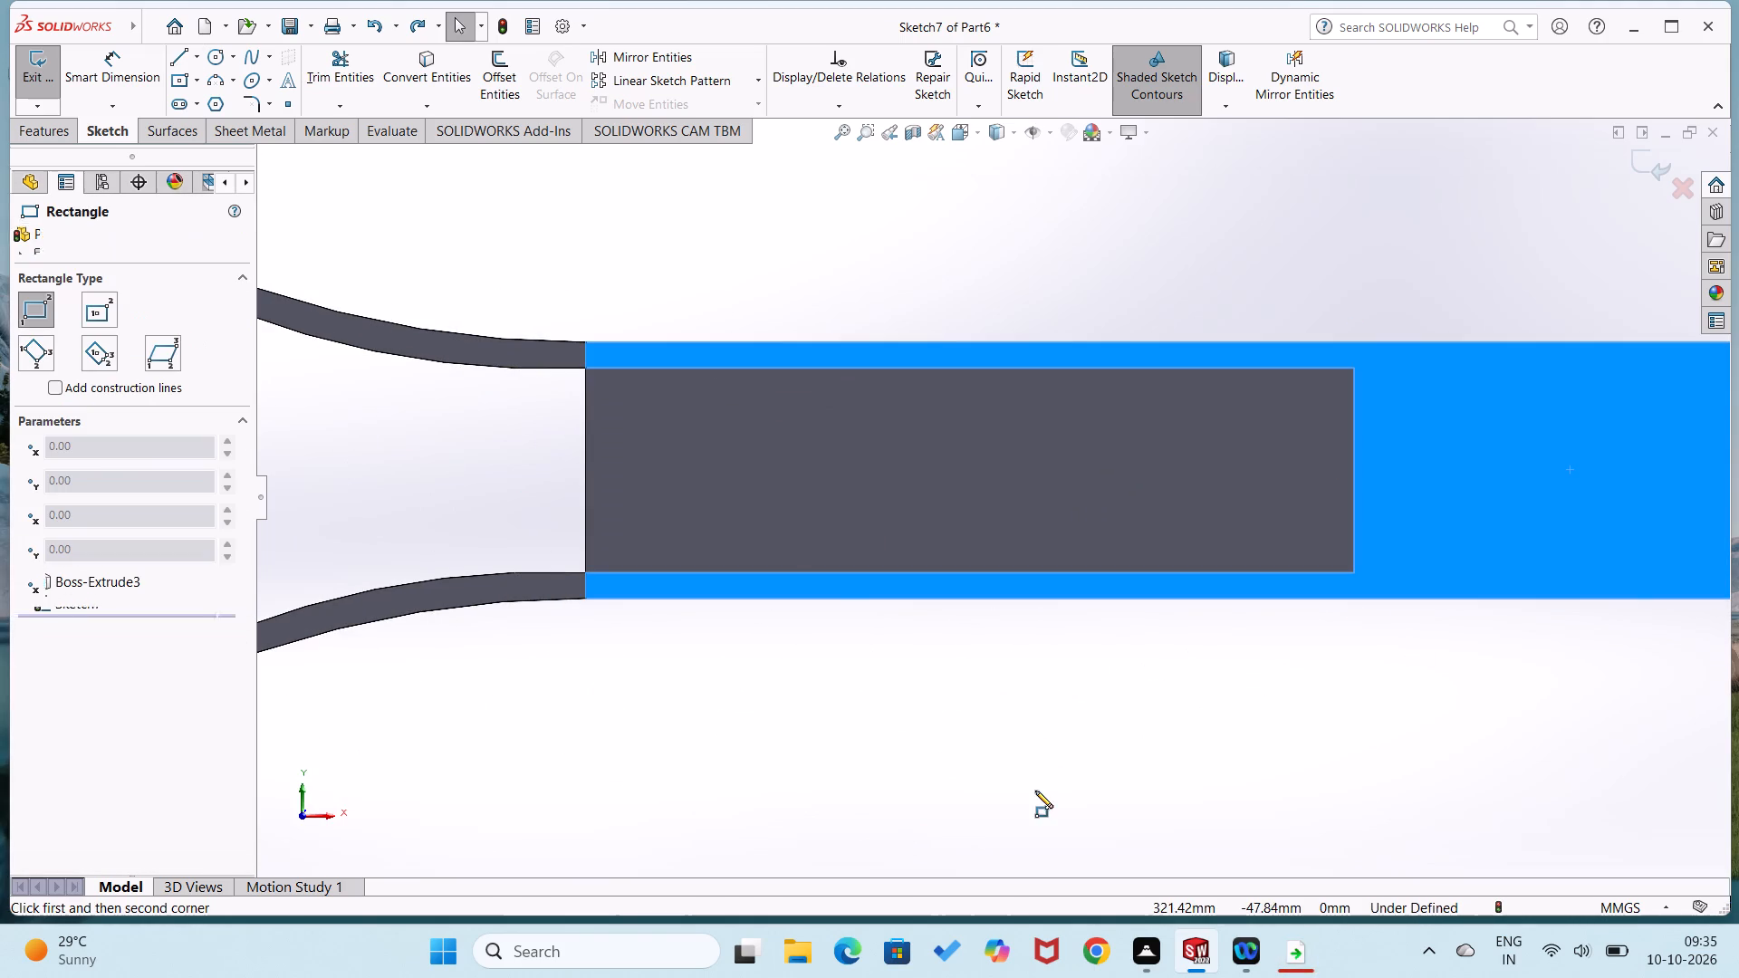
pyautogui.click(584, 570)
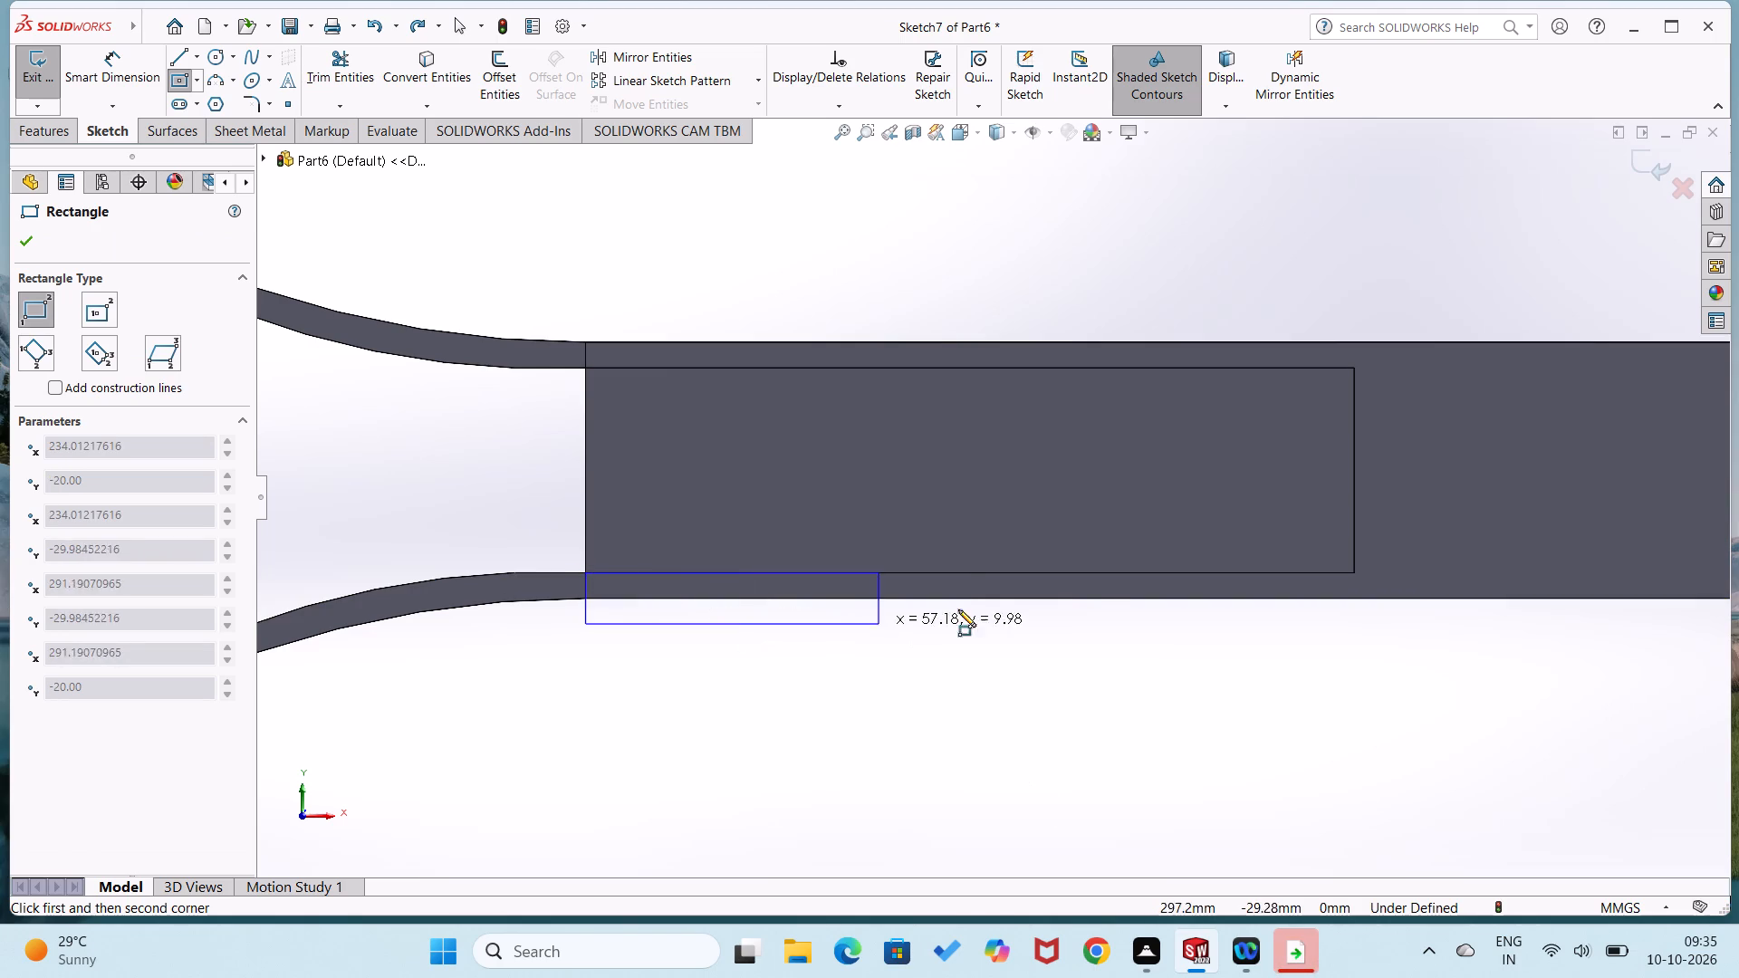
pyautogui.click(1357, 597)
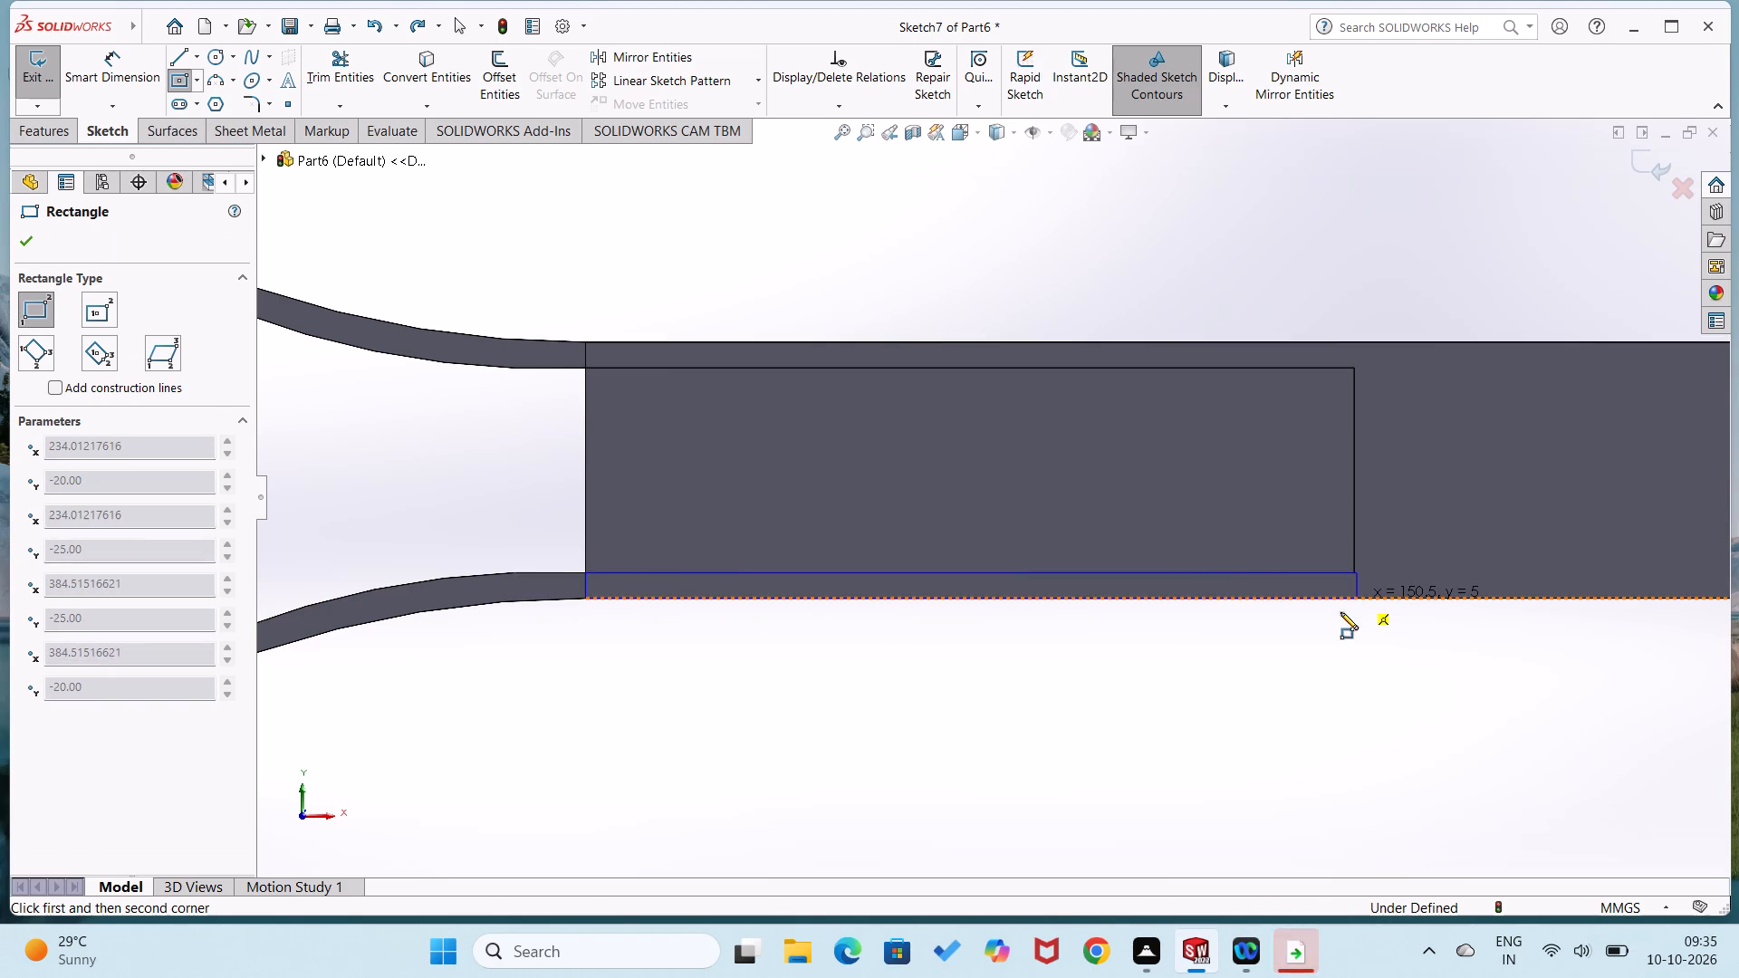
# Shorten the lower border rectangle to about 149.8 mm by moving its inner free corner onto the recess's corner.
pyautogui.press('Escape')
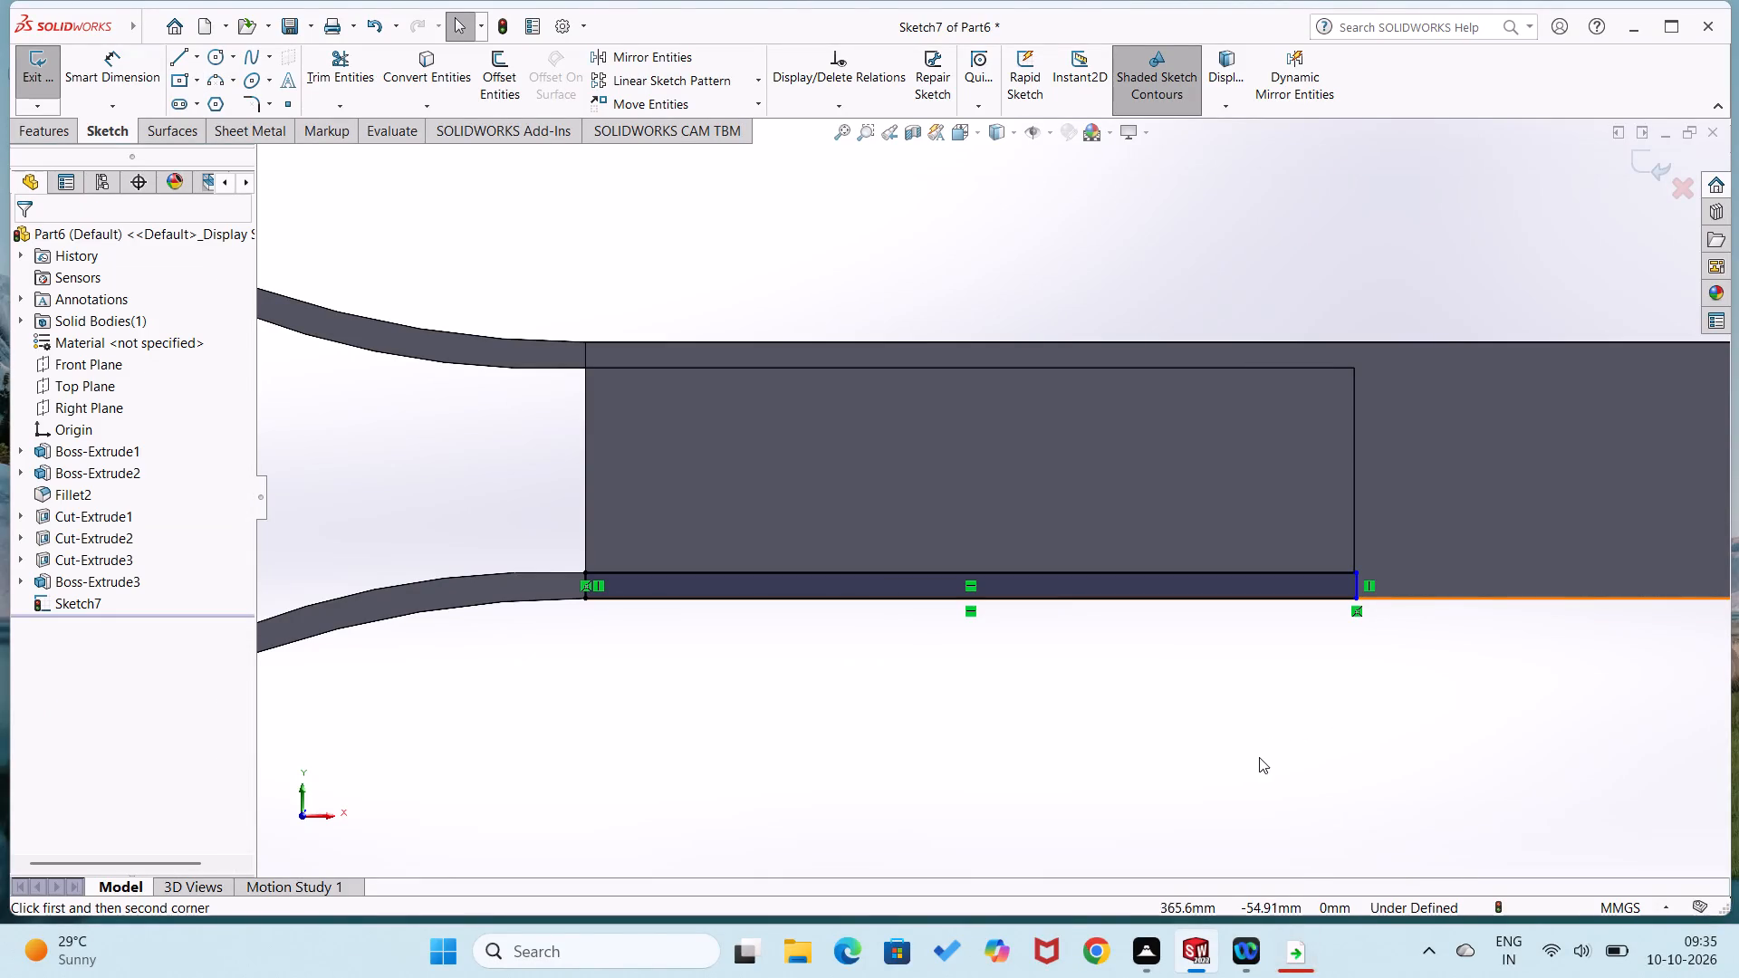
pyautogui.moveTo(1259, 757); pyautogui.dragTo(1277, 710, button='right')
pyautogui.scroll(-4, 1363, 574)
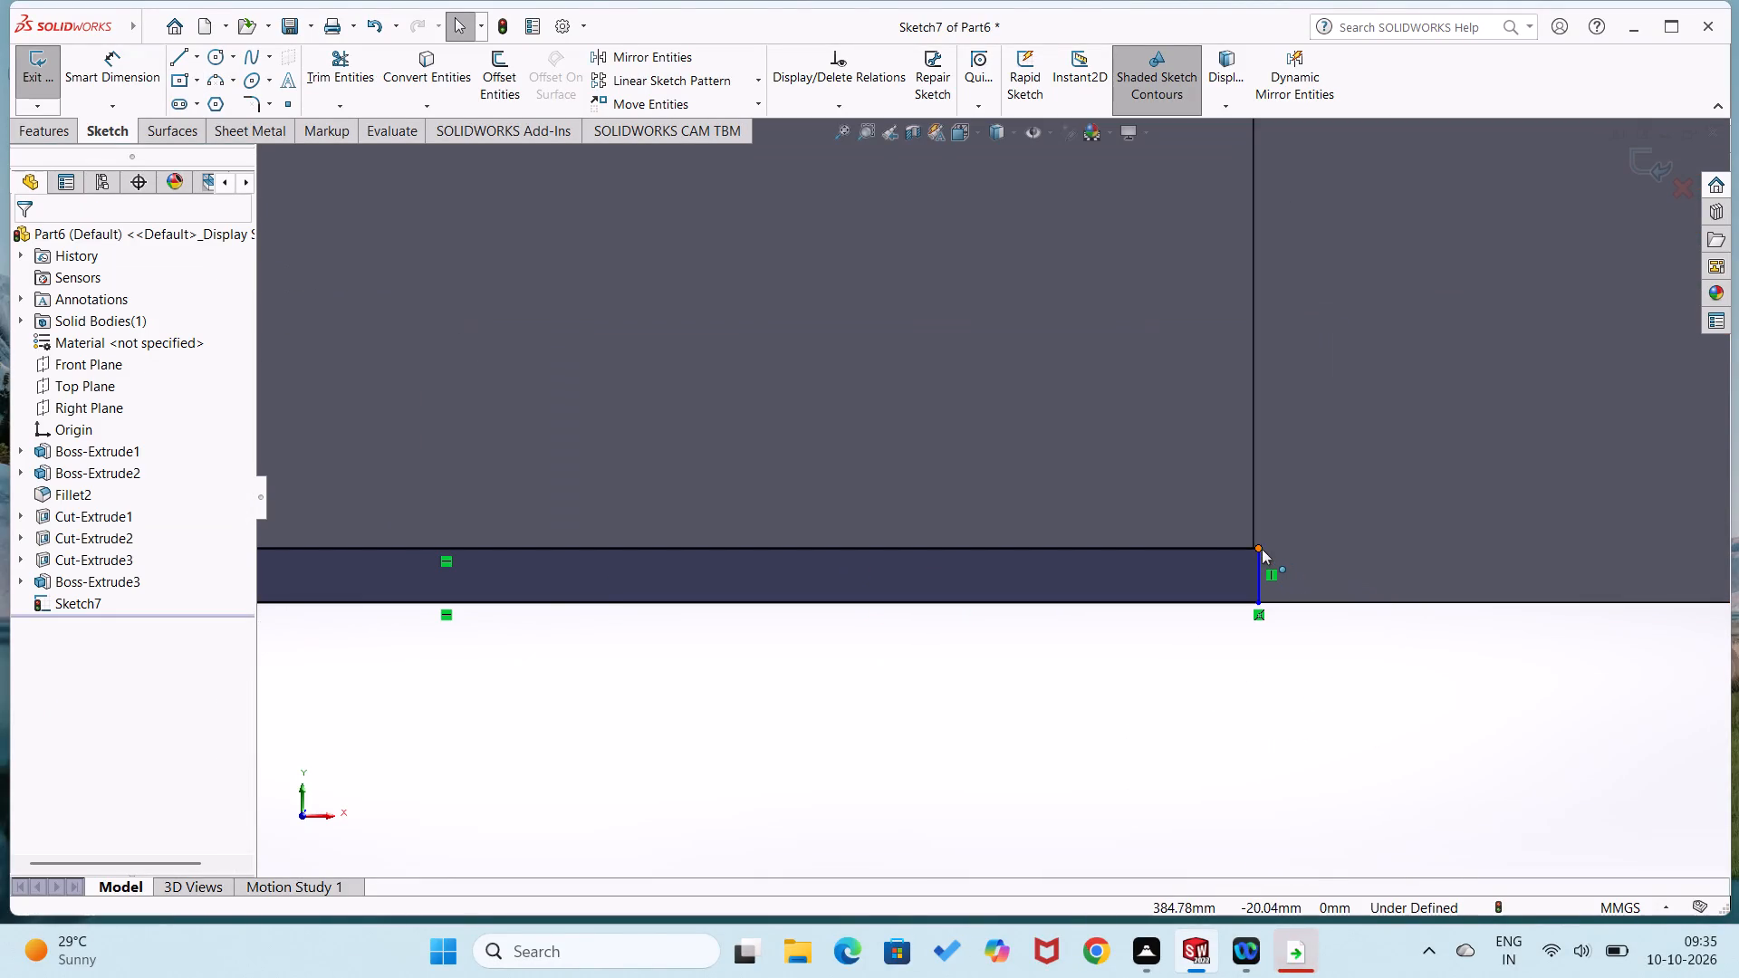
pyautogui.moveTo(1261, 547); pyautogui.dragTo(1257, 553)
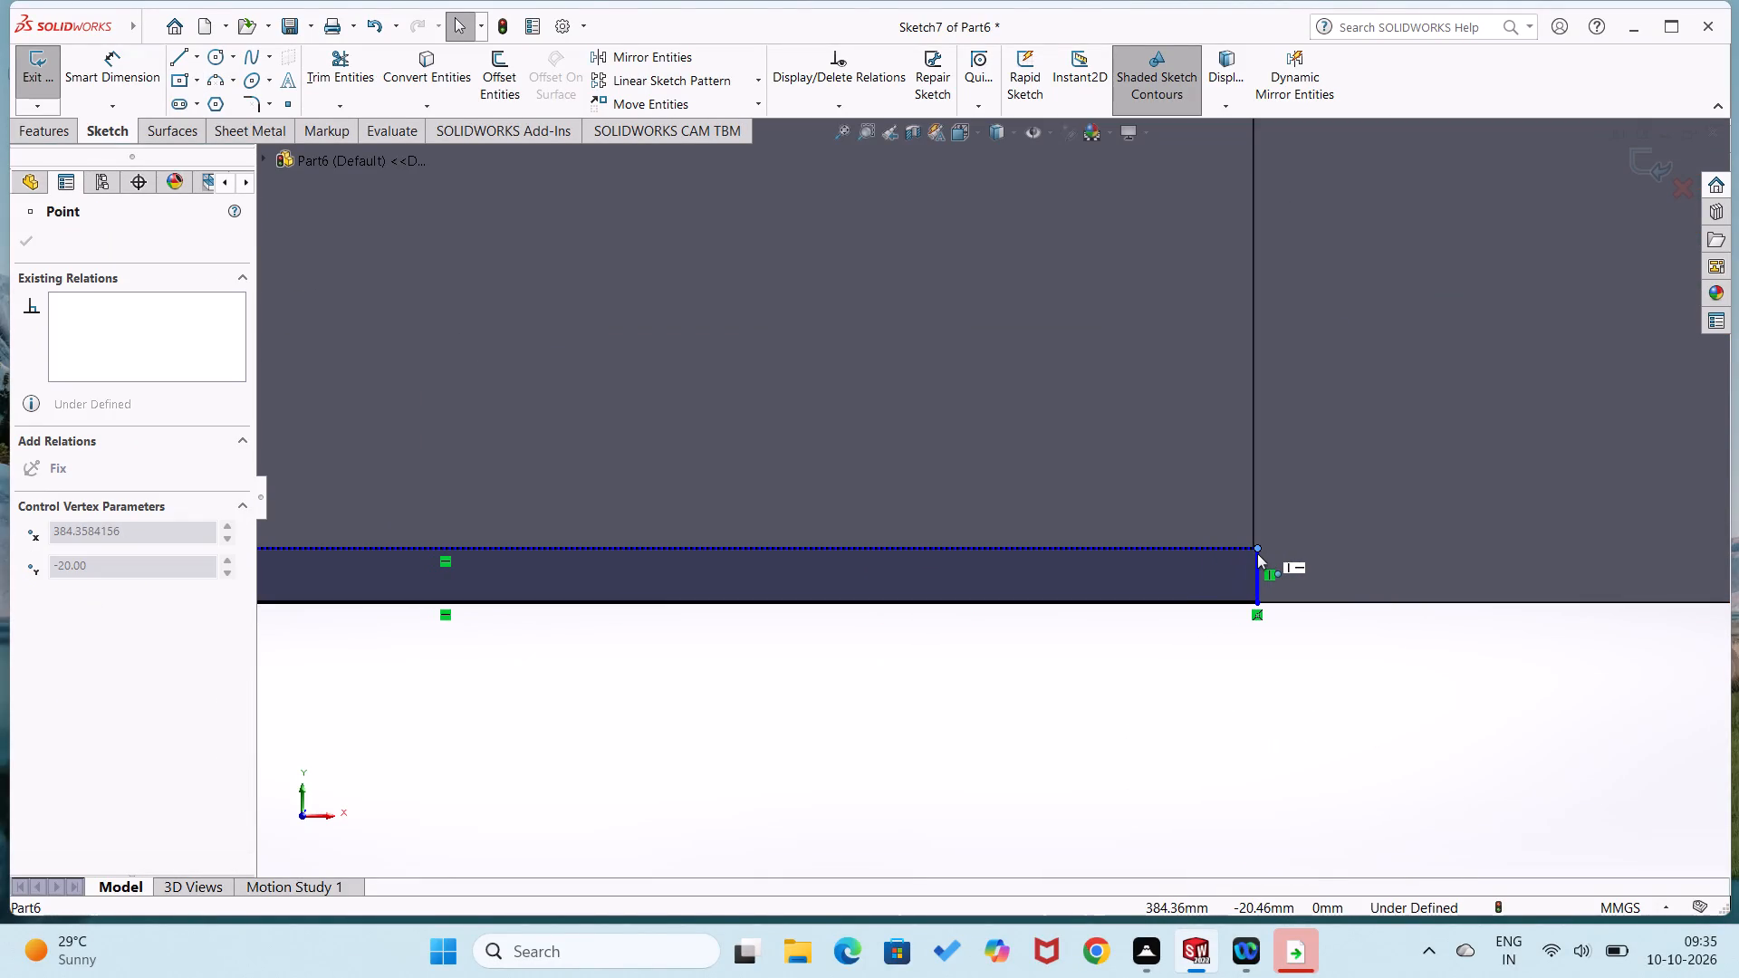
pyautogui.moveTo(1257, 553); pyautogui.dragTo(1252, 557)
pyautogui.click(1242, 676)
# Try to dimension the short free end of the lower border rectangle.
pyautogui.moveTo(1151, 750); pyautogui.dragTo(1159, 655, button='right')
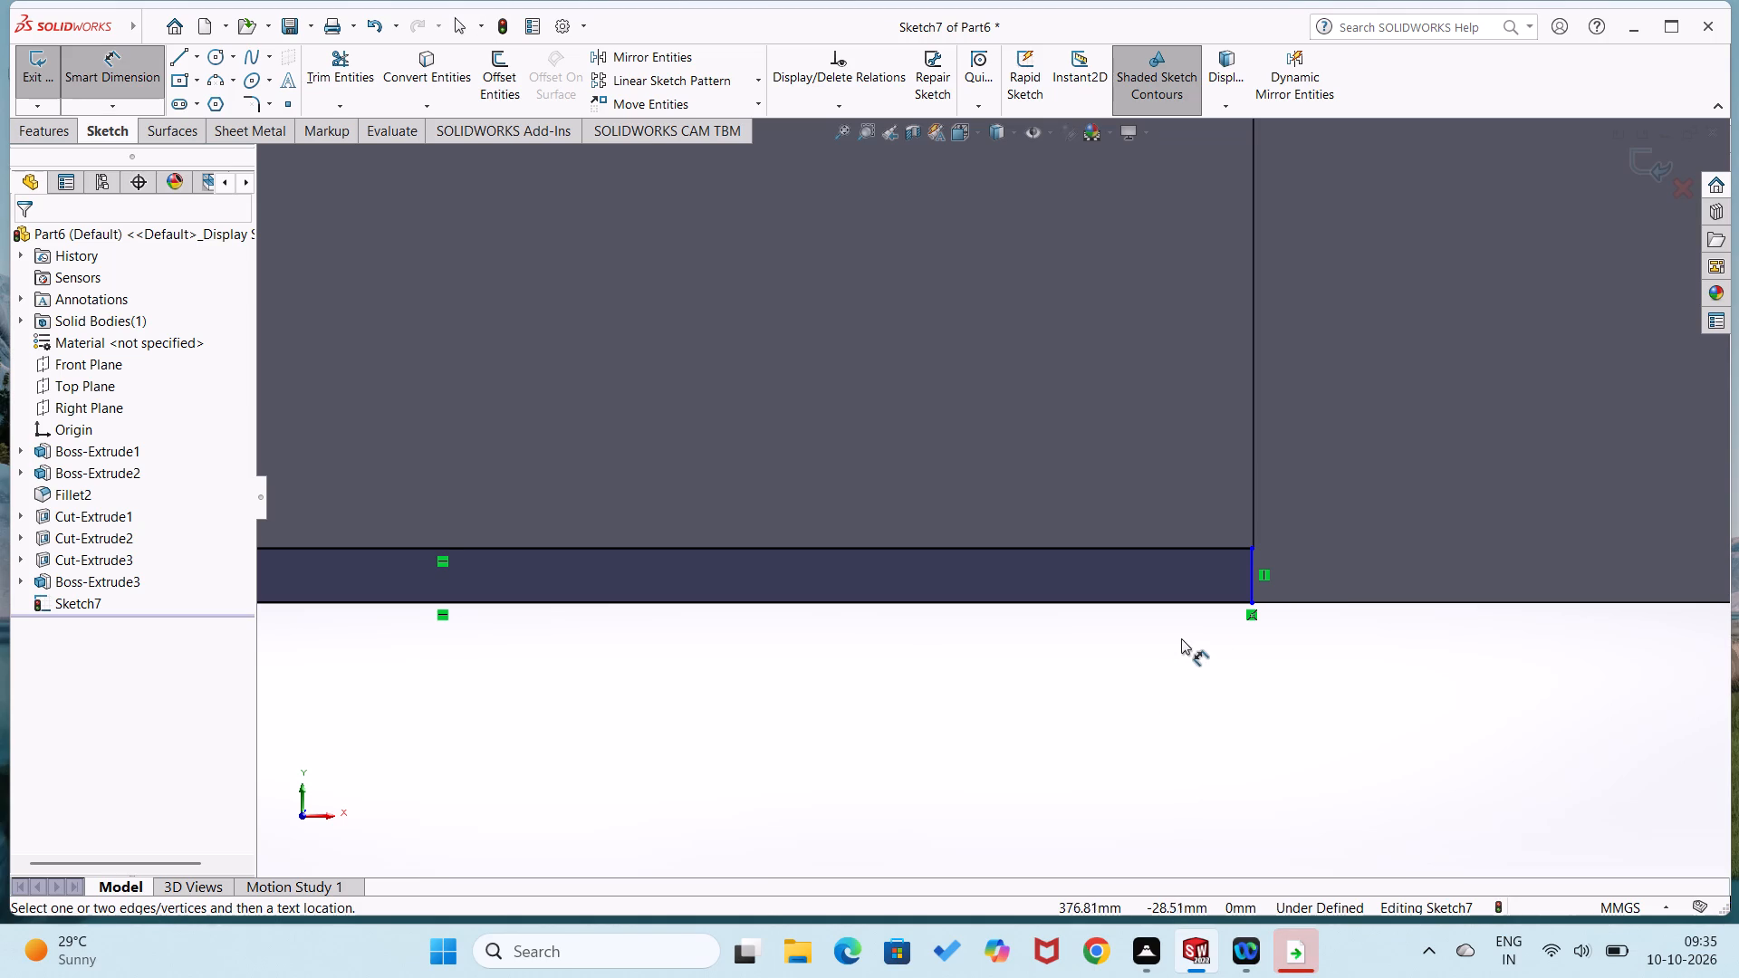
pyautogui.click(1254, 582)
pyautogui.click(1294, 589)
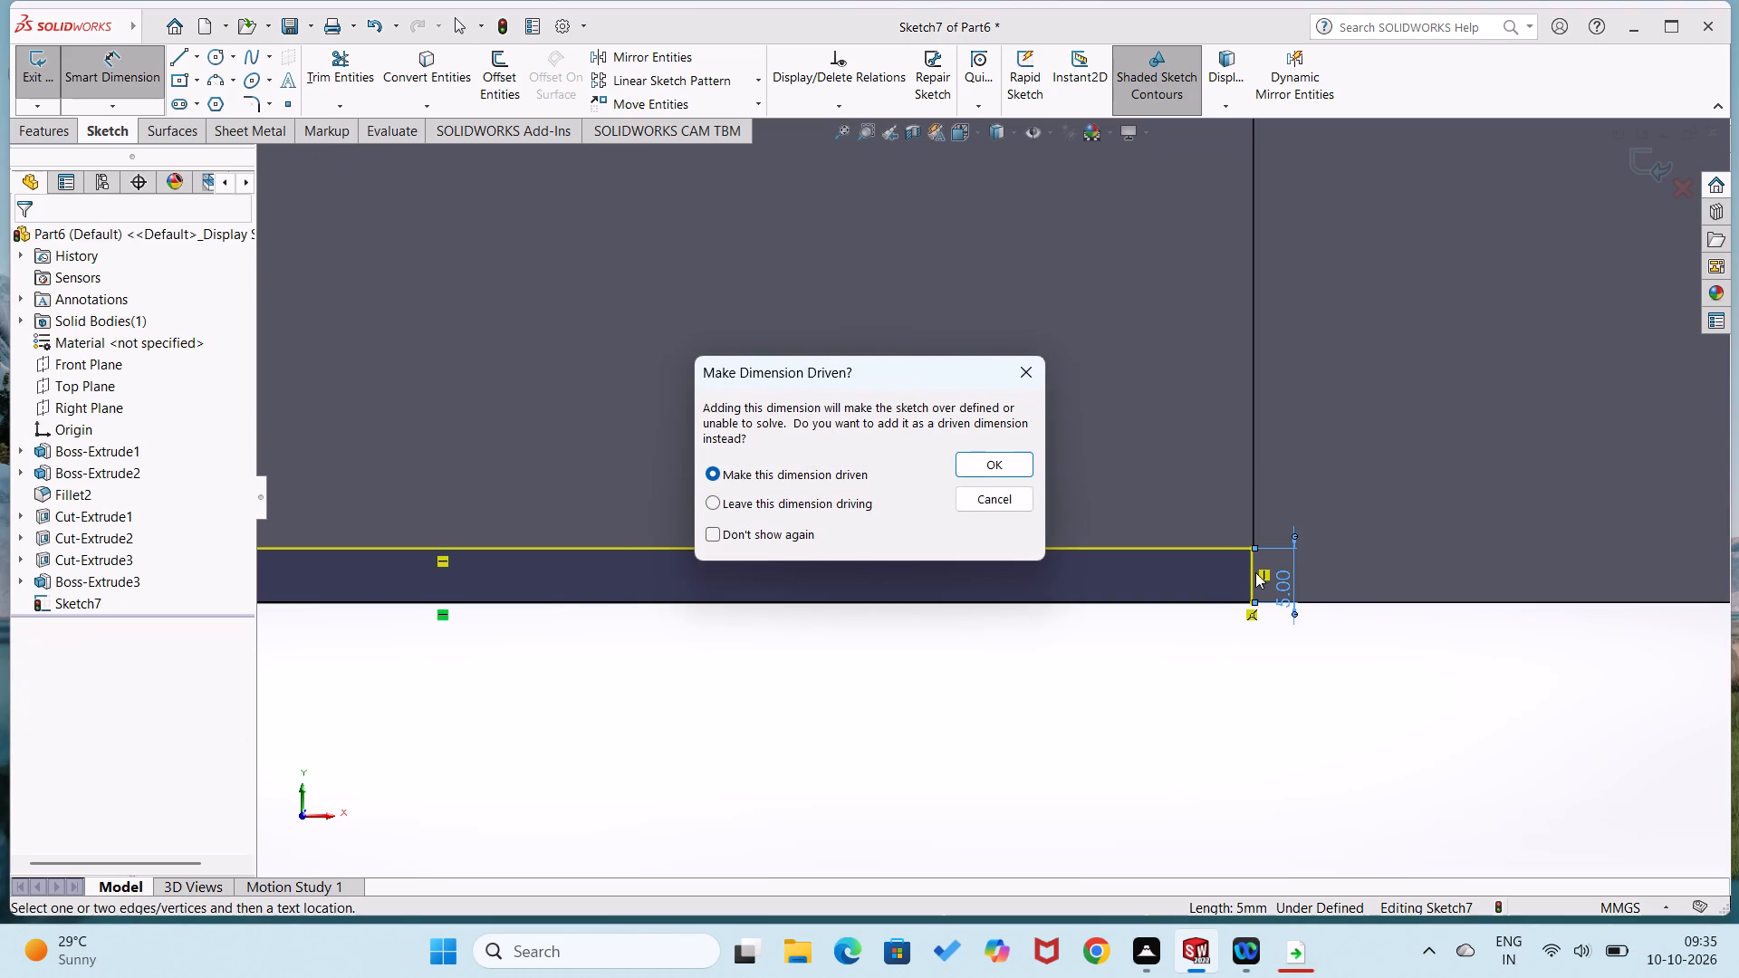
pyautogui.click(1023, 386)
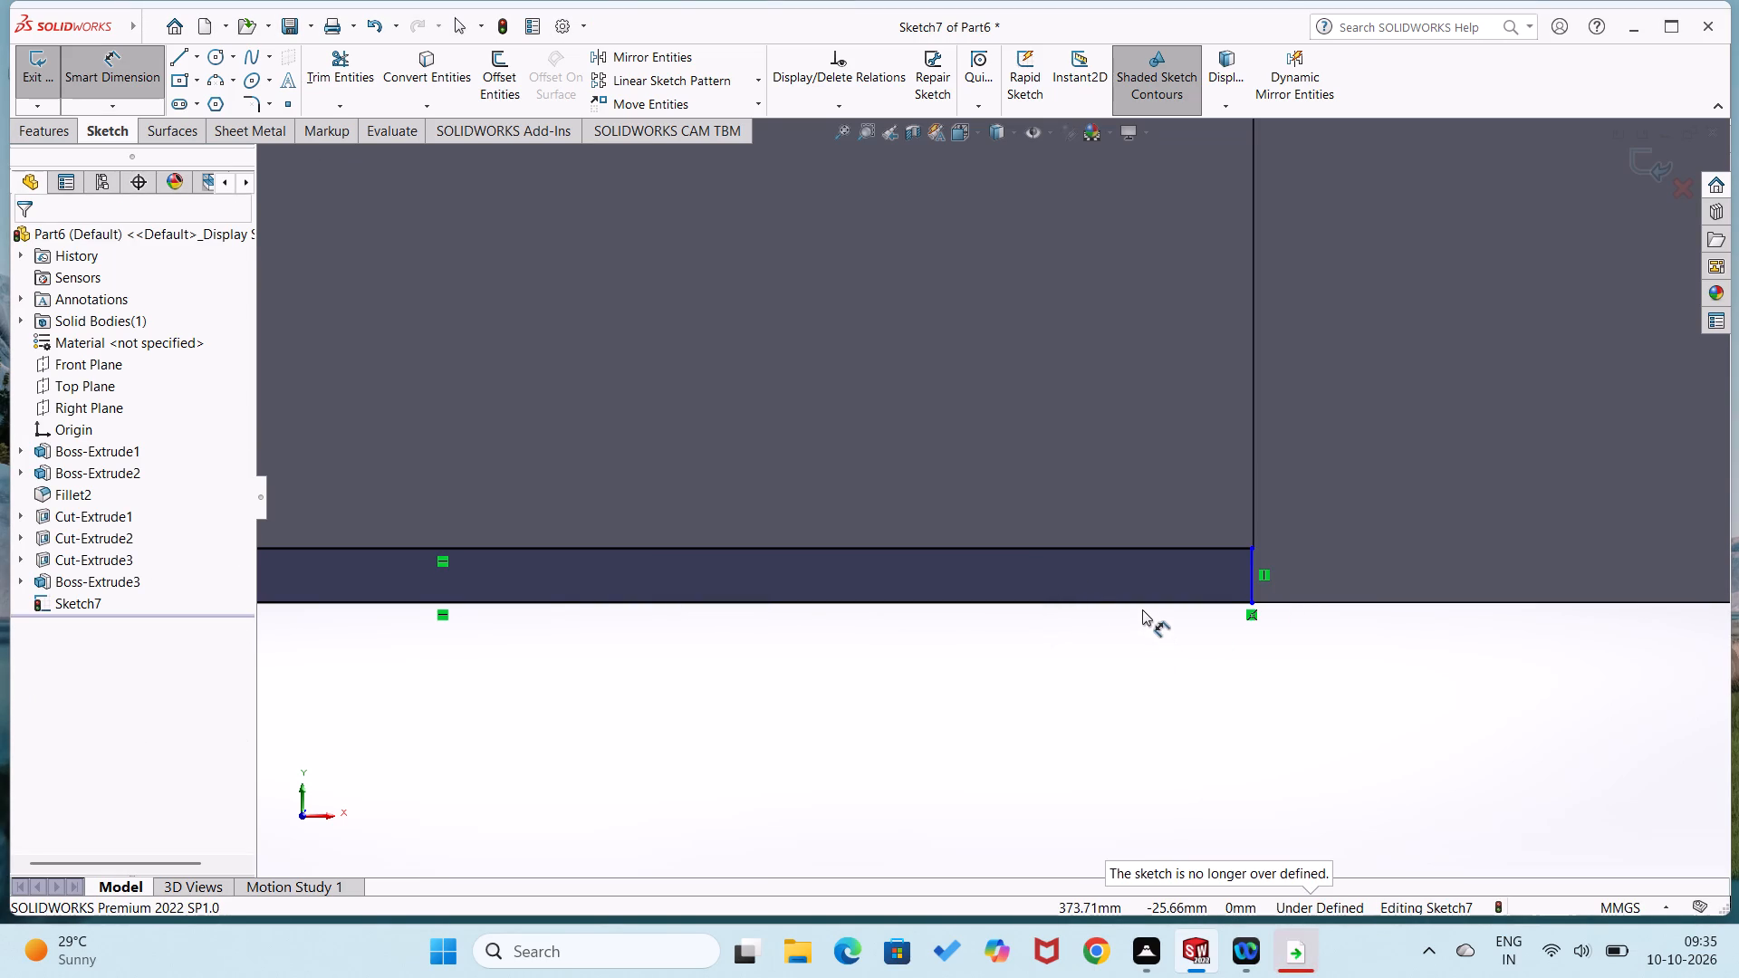
# Dimension the lower border rectangle's long outer edge to 150 mm.
pyautogui.click(1142, 596)
pyautogui.click(1146, 604)
pyautogui.click(1143, 644)
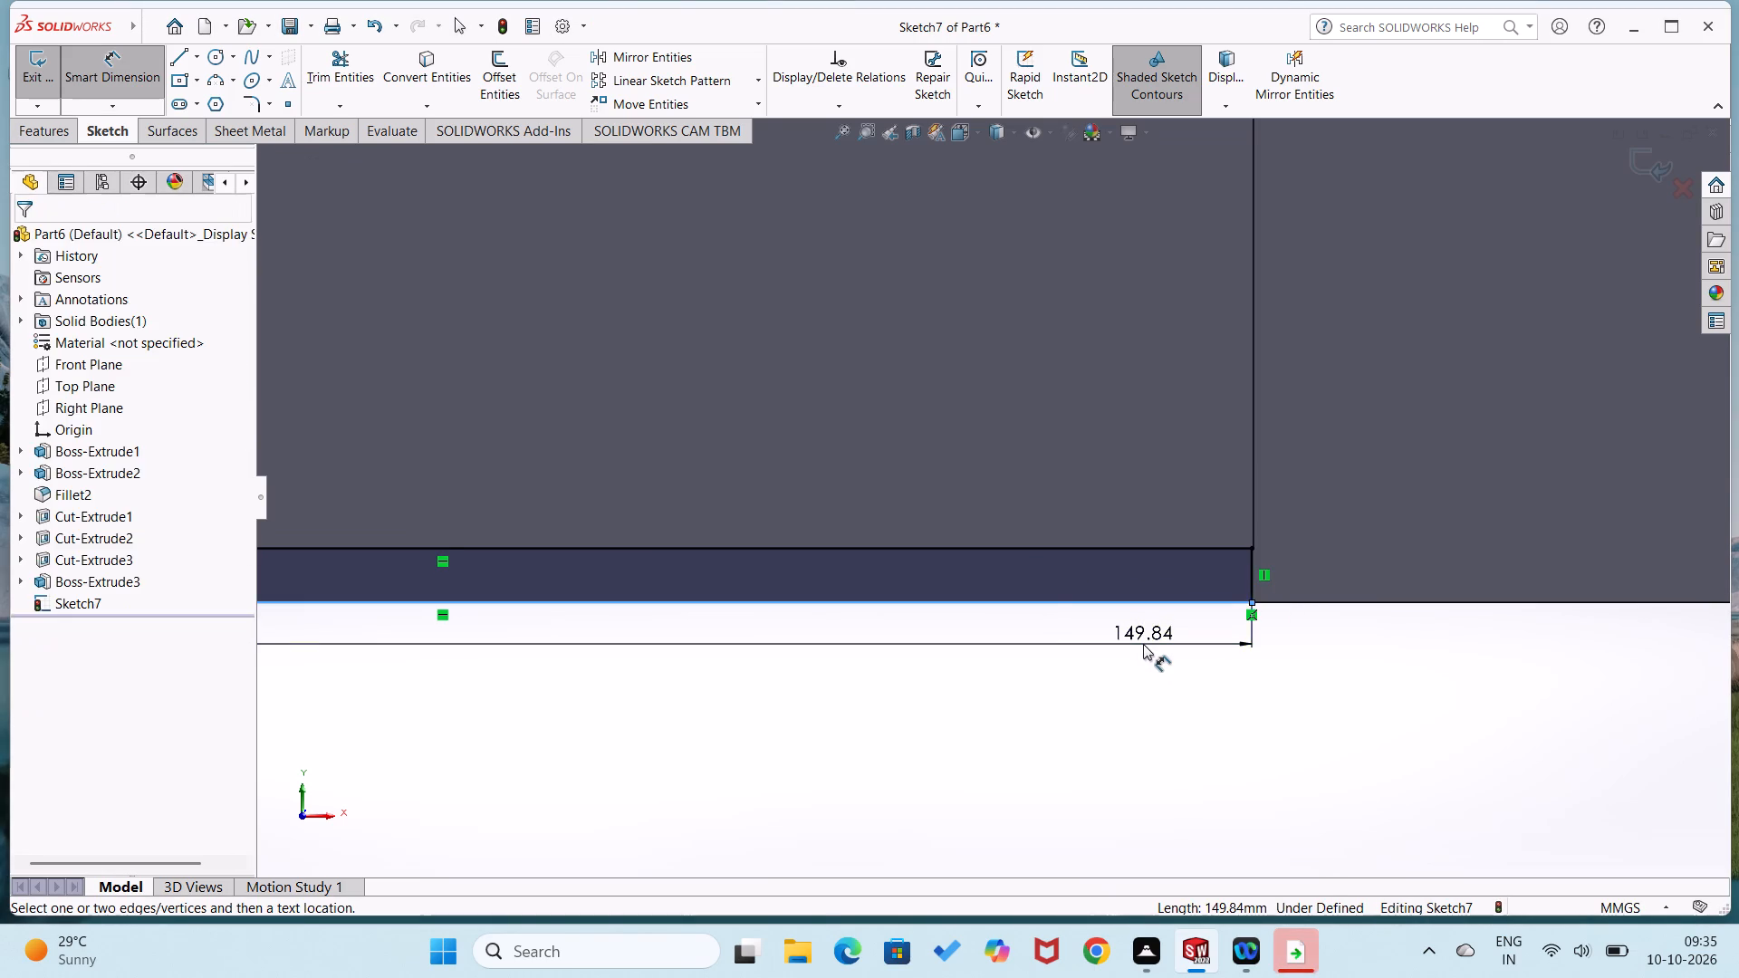
pyautogui.write('150')
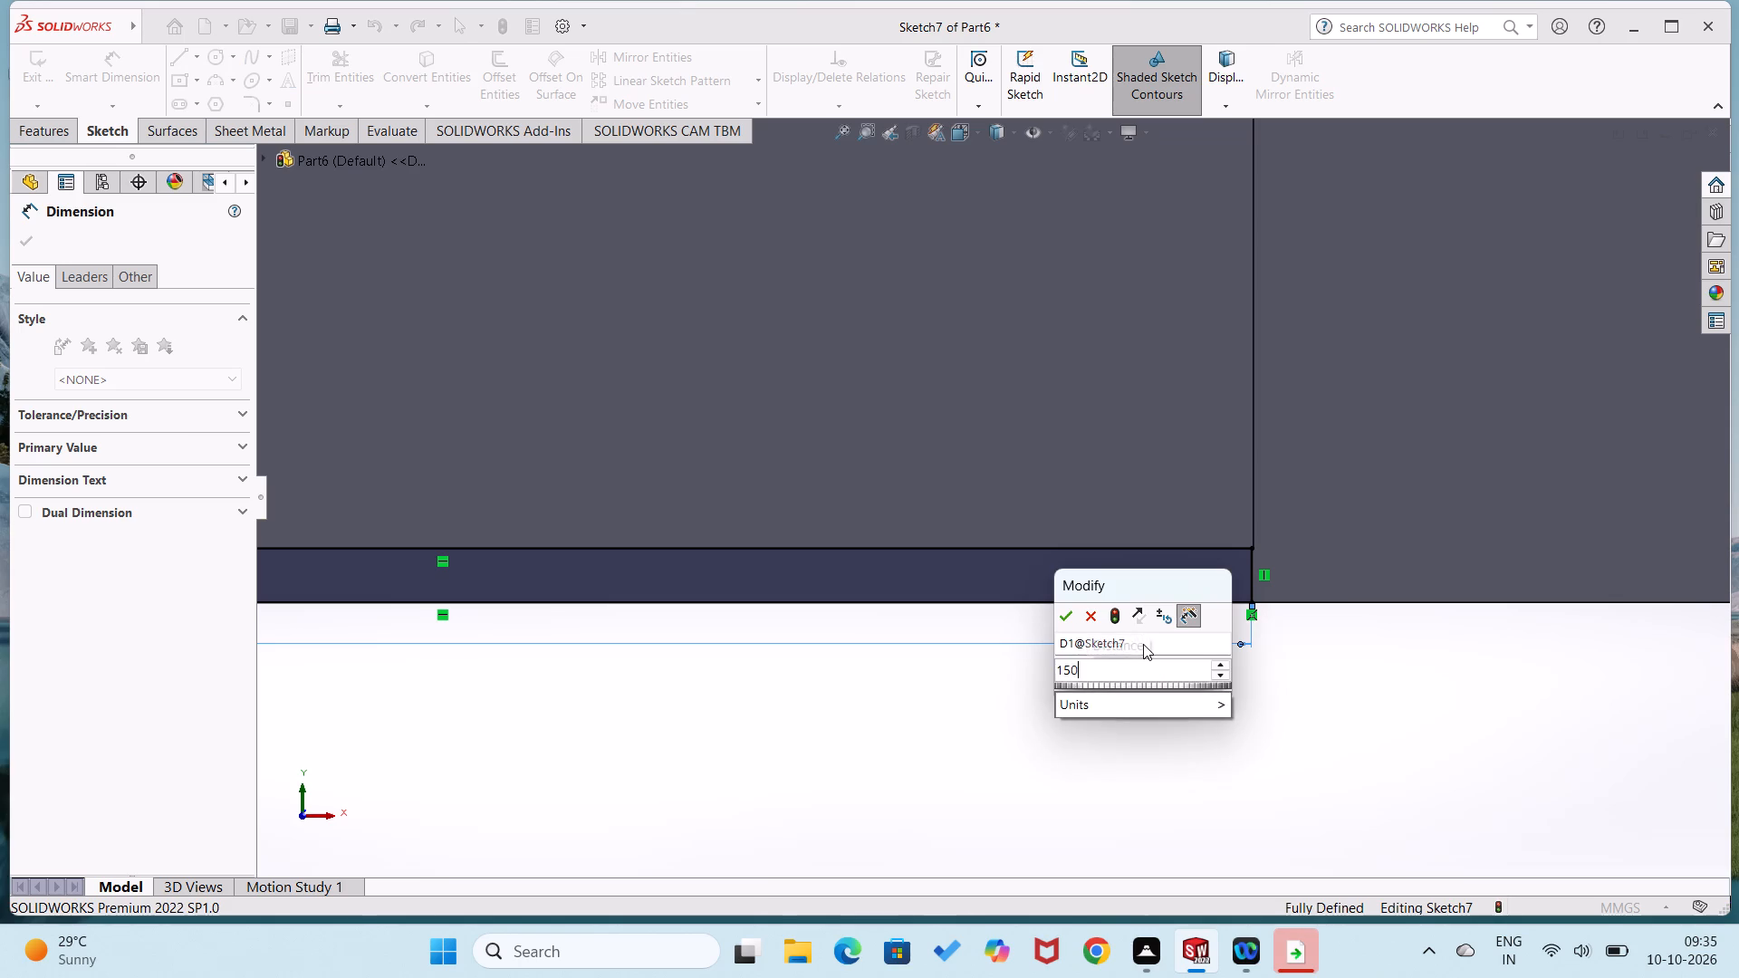
pyautogui.press('Return')
pyautogui.click(1072, 718)
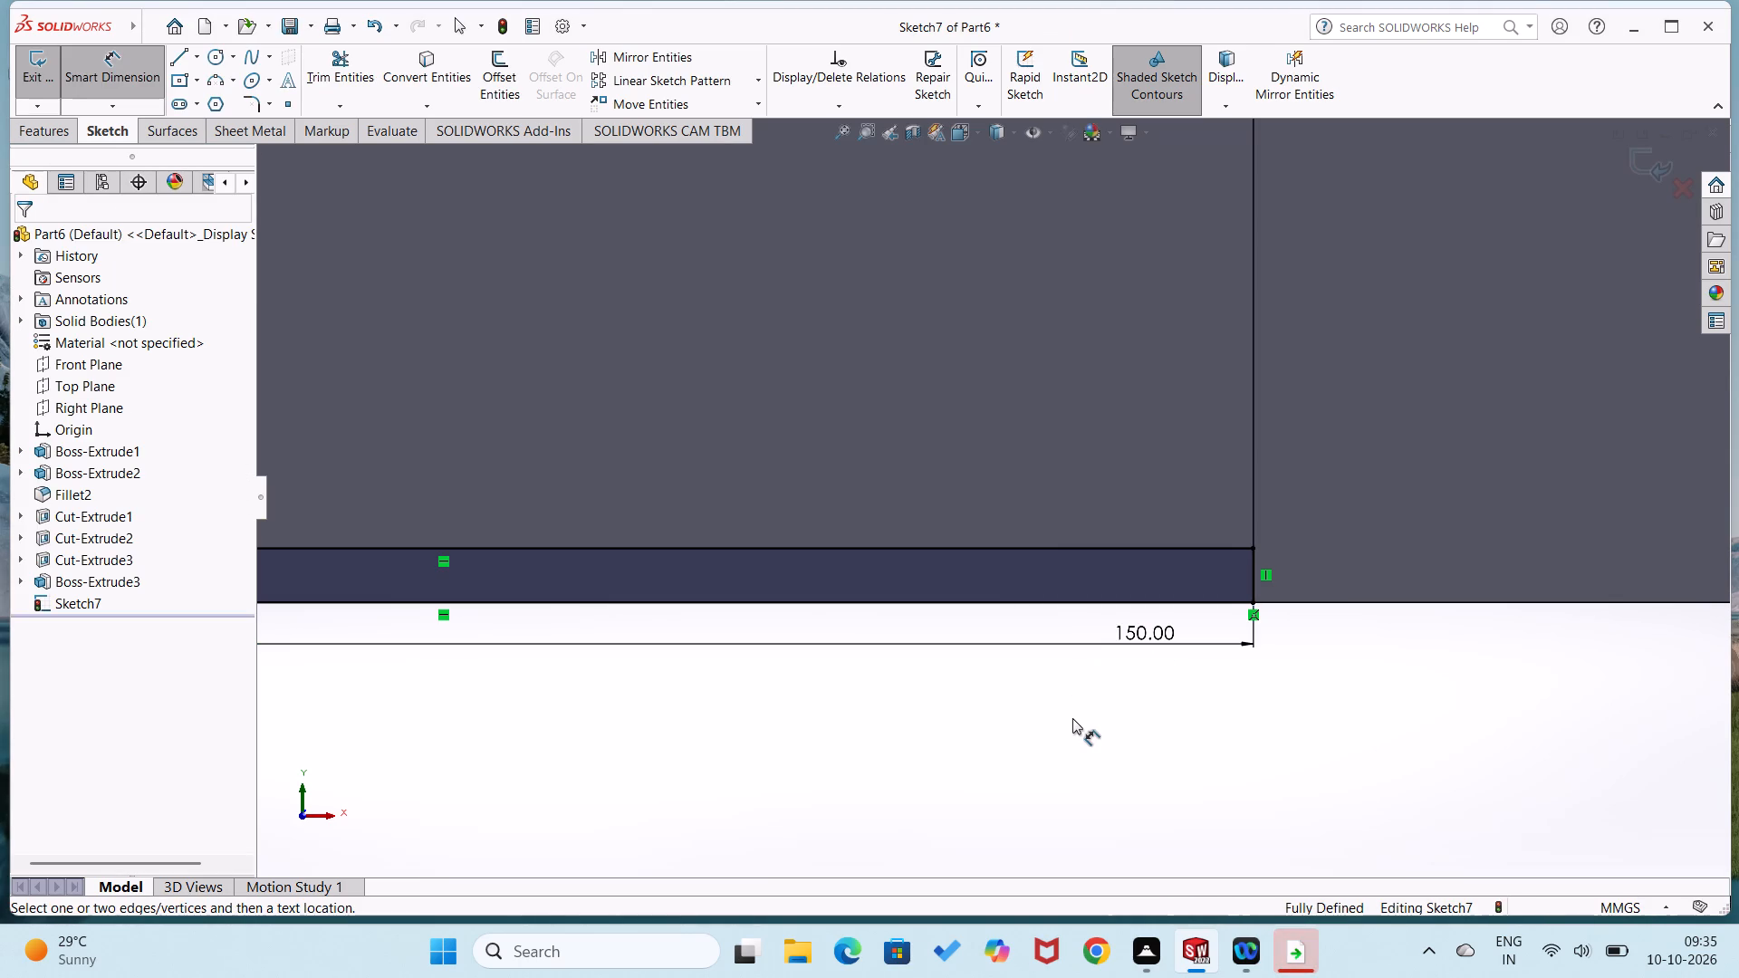
# Sketch a corner rectangle about 150 by 5.4 mm over the upper handle border, starting from the outer corner at the neck end.
pyautogui.scroll(2, 1072, 718)
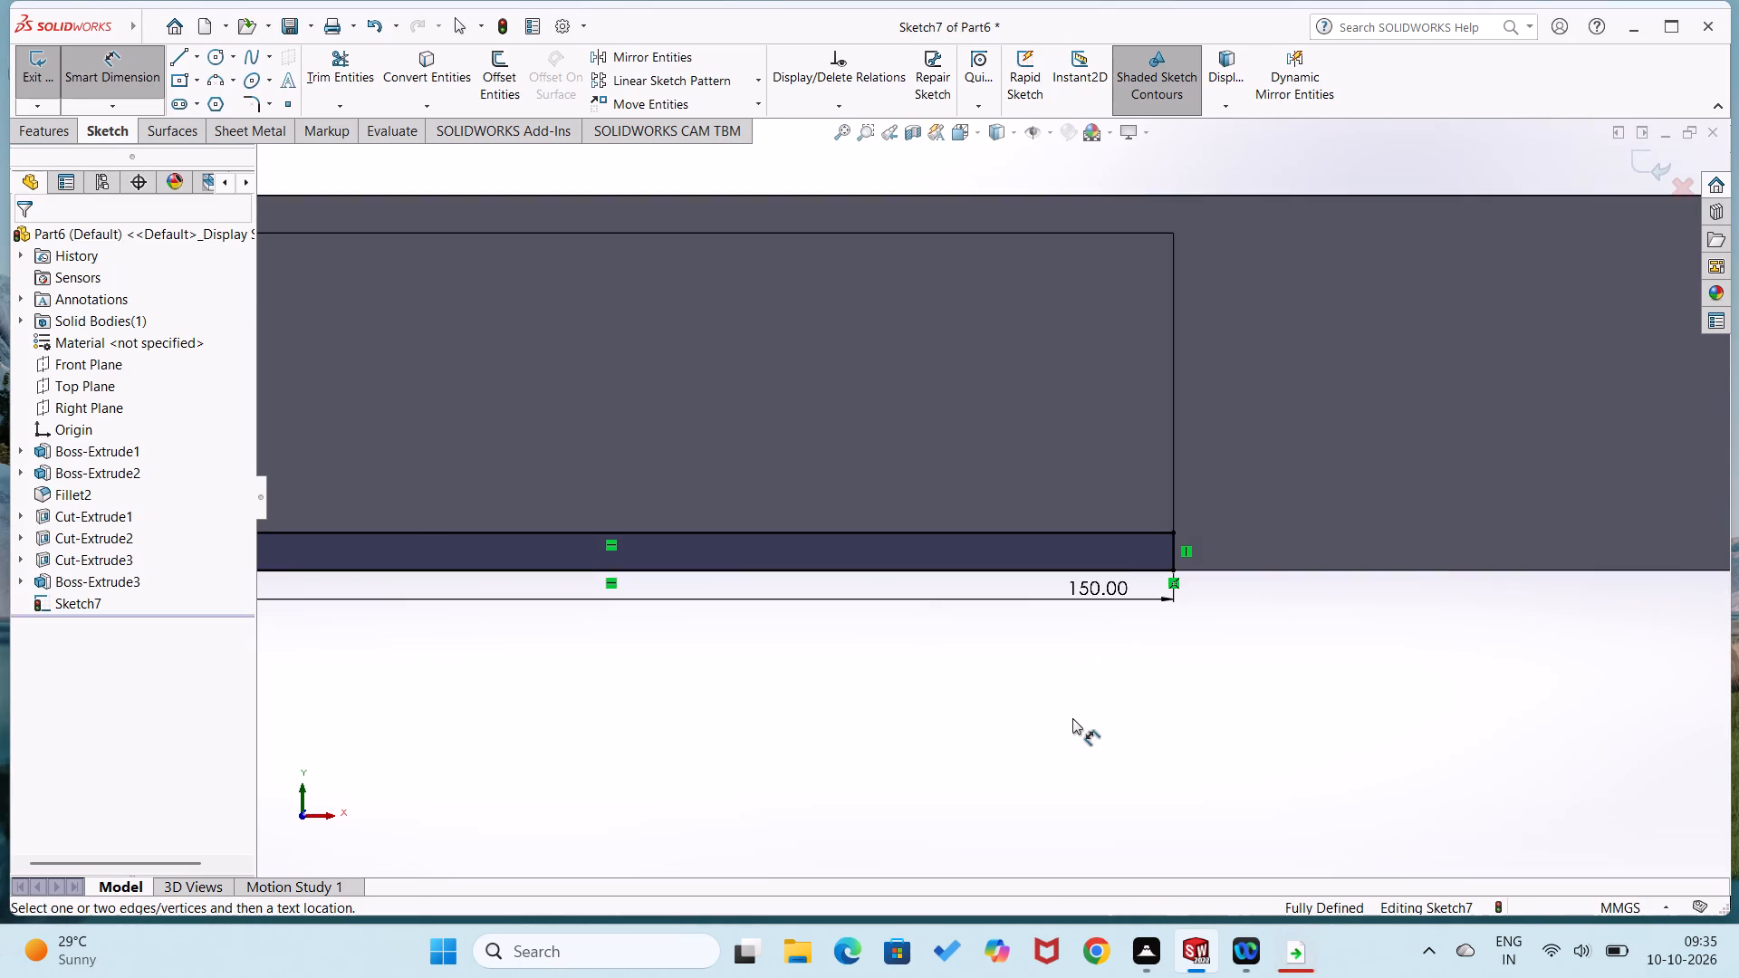
pyautogui.scroll(1, 1072, 718)
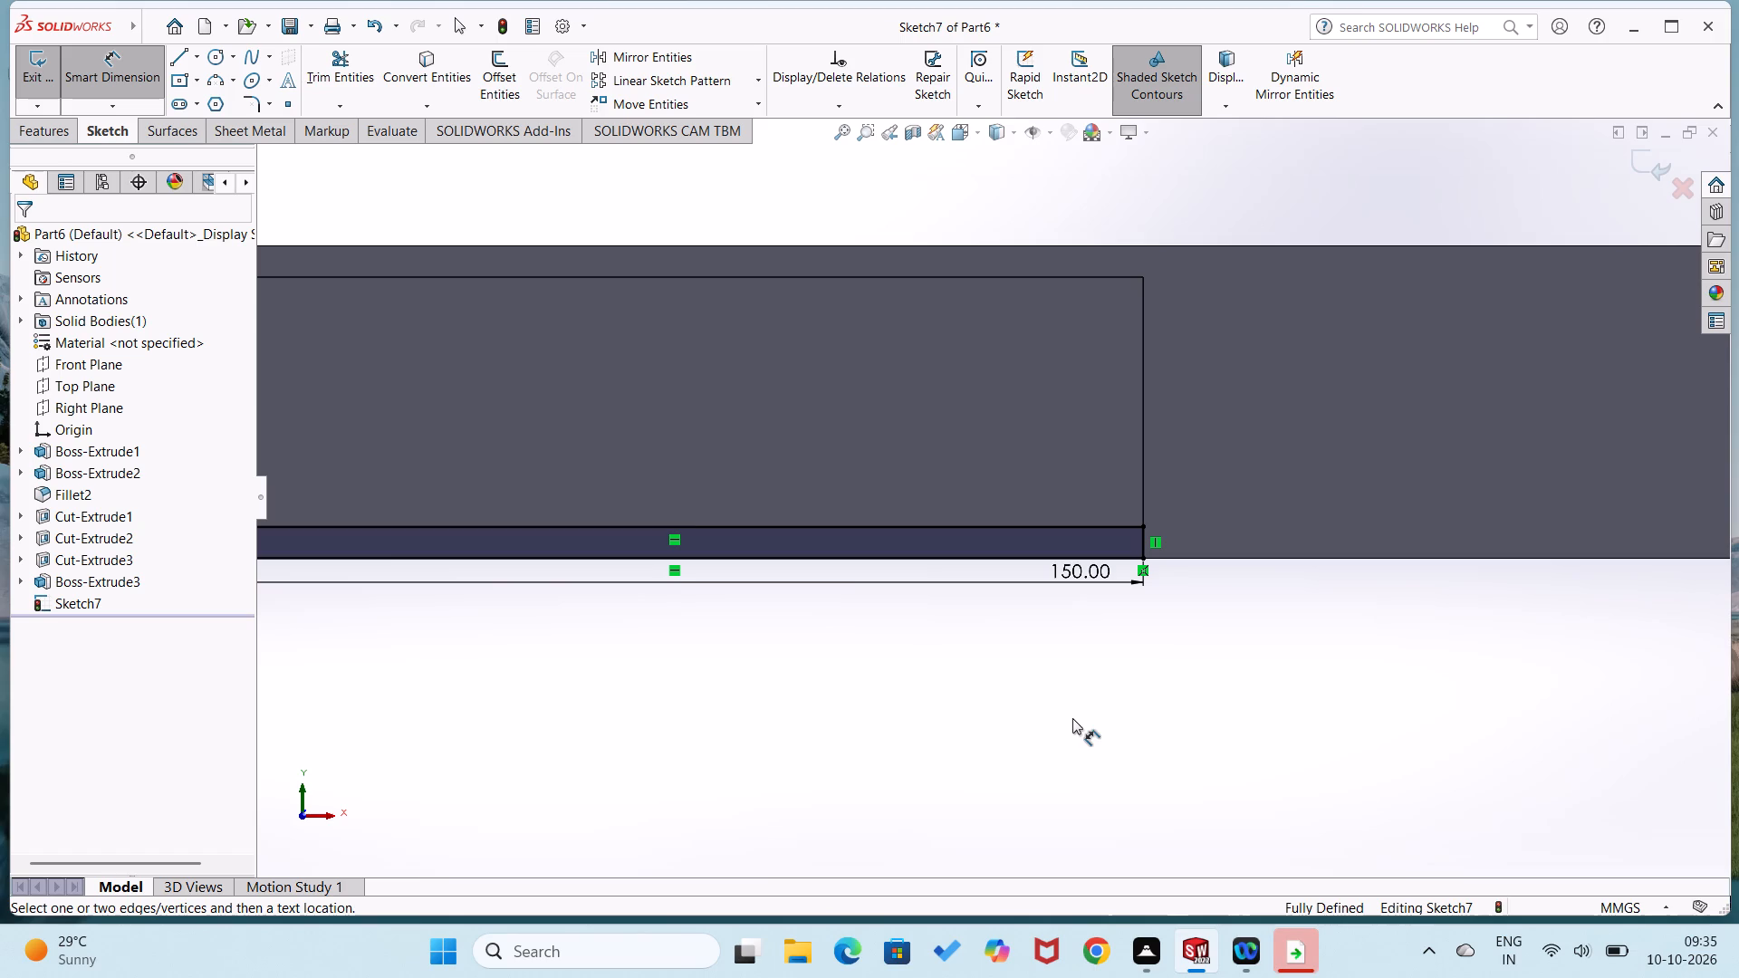
pyautogui.scroll(3, 704, 522)
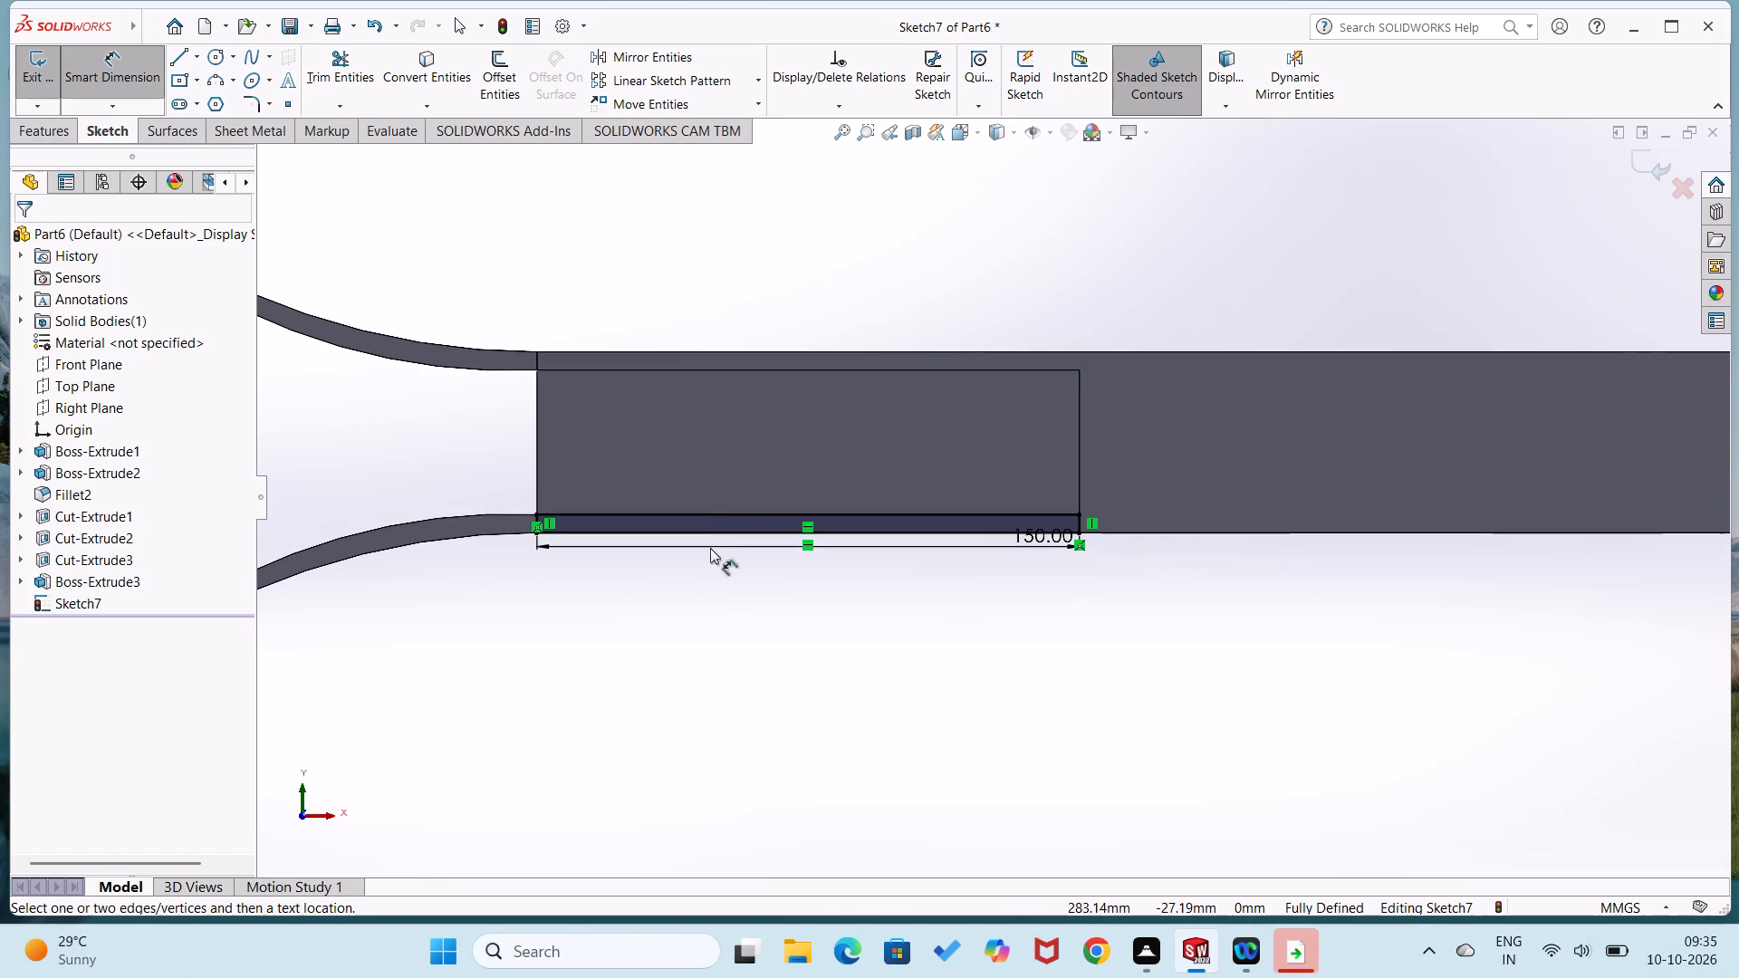
pyautogui.scroll(-1, 684, 578)
pyautogui.moveTo(678, 578); pyautogui.dragTo(697, 689, button='right')
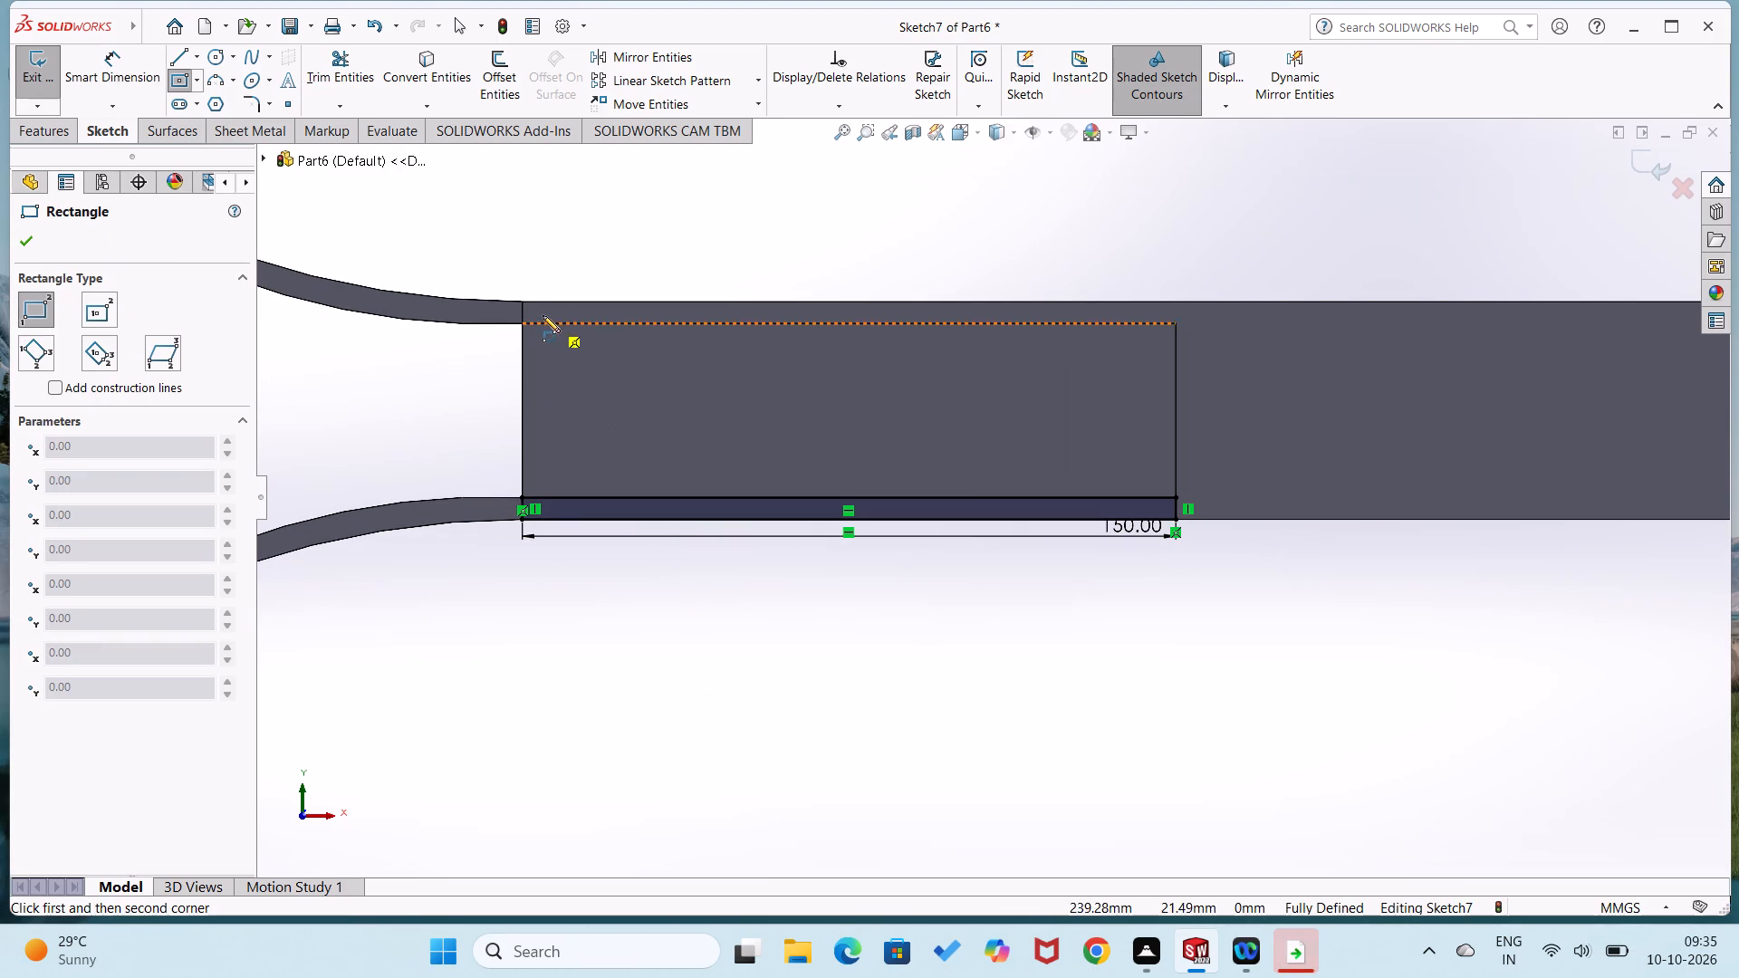
pyautogui.click(523, 302)
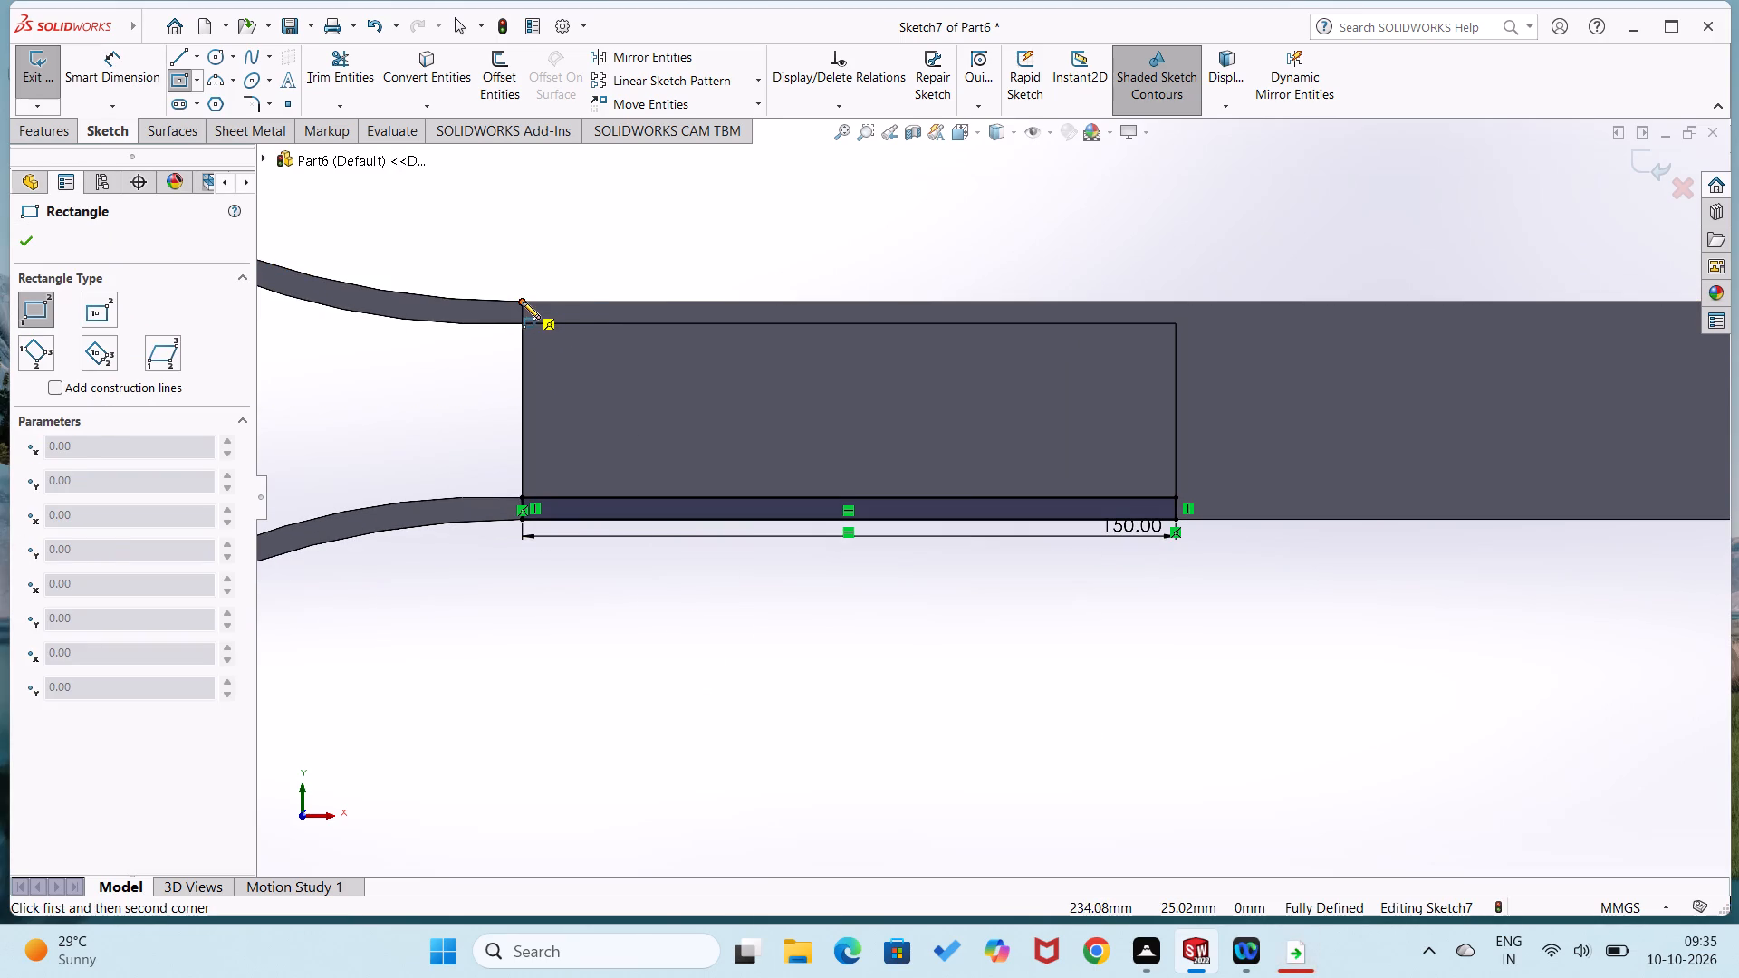
pyautogui.click(1181, 325)
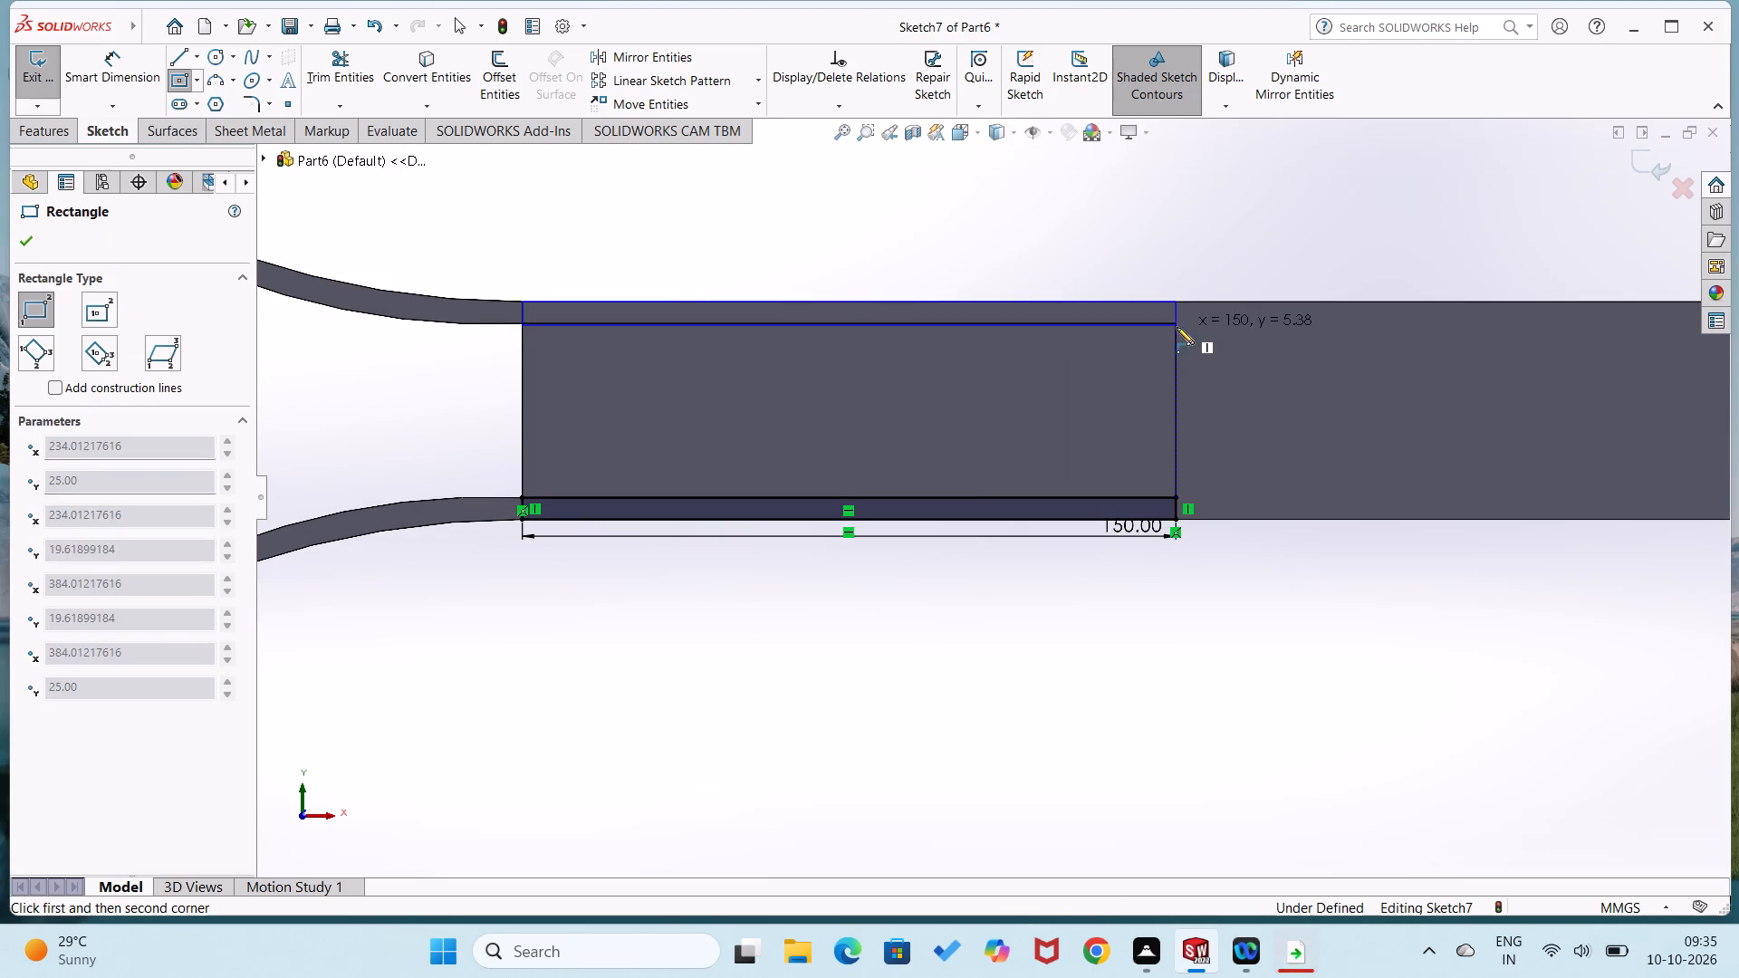
# Dimension the upper border rectangle's long outer edge to 150 mm.
pyautogui.moveTo(1103, 661); pyautogui.dragTo(1099, 584, button='right')
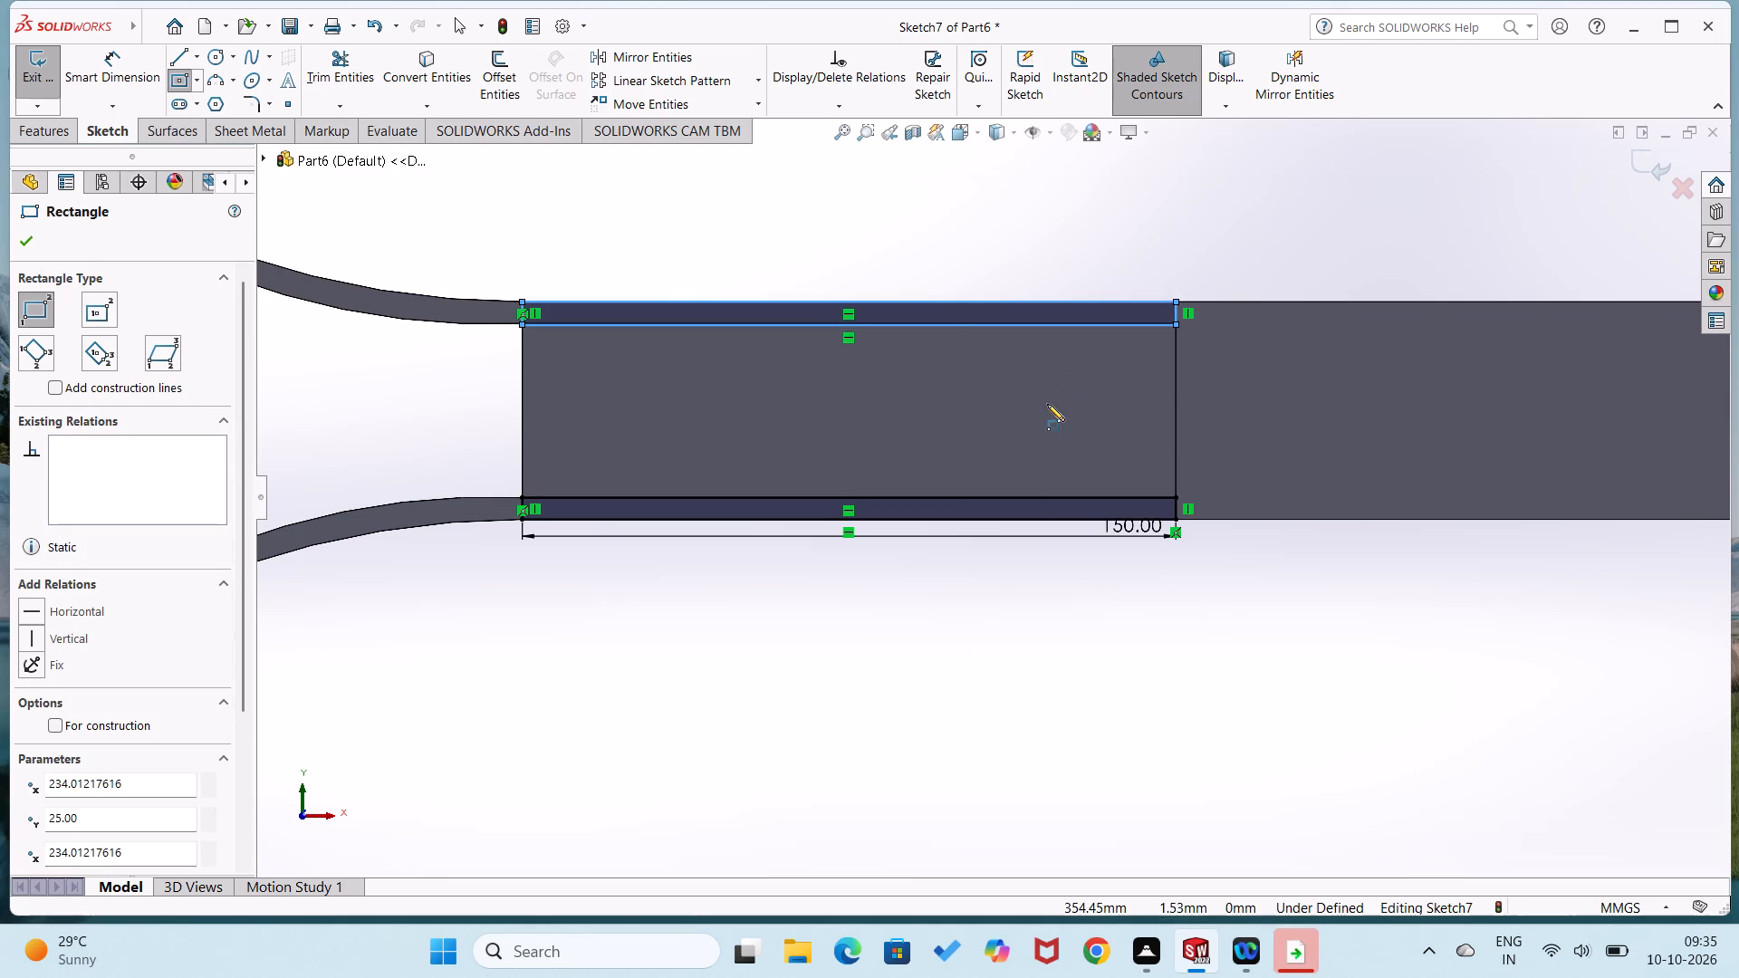
pyautogui.moveTo(937, 772); pyautogui.dragTo(991, 640, button='right')
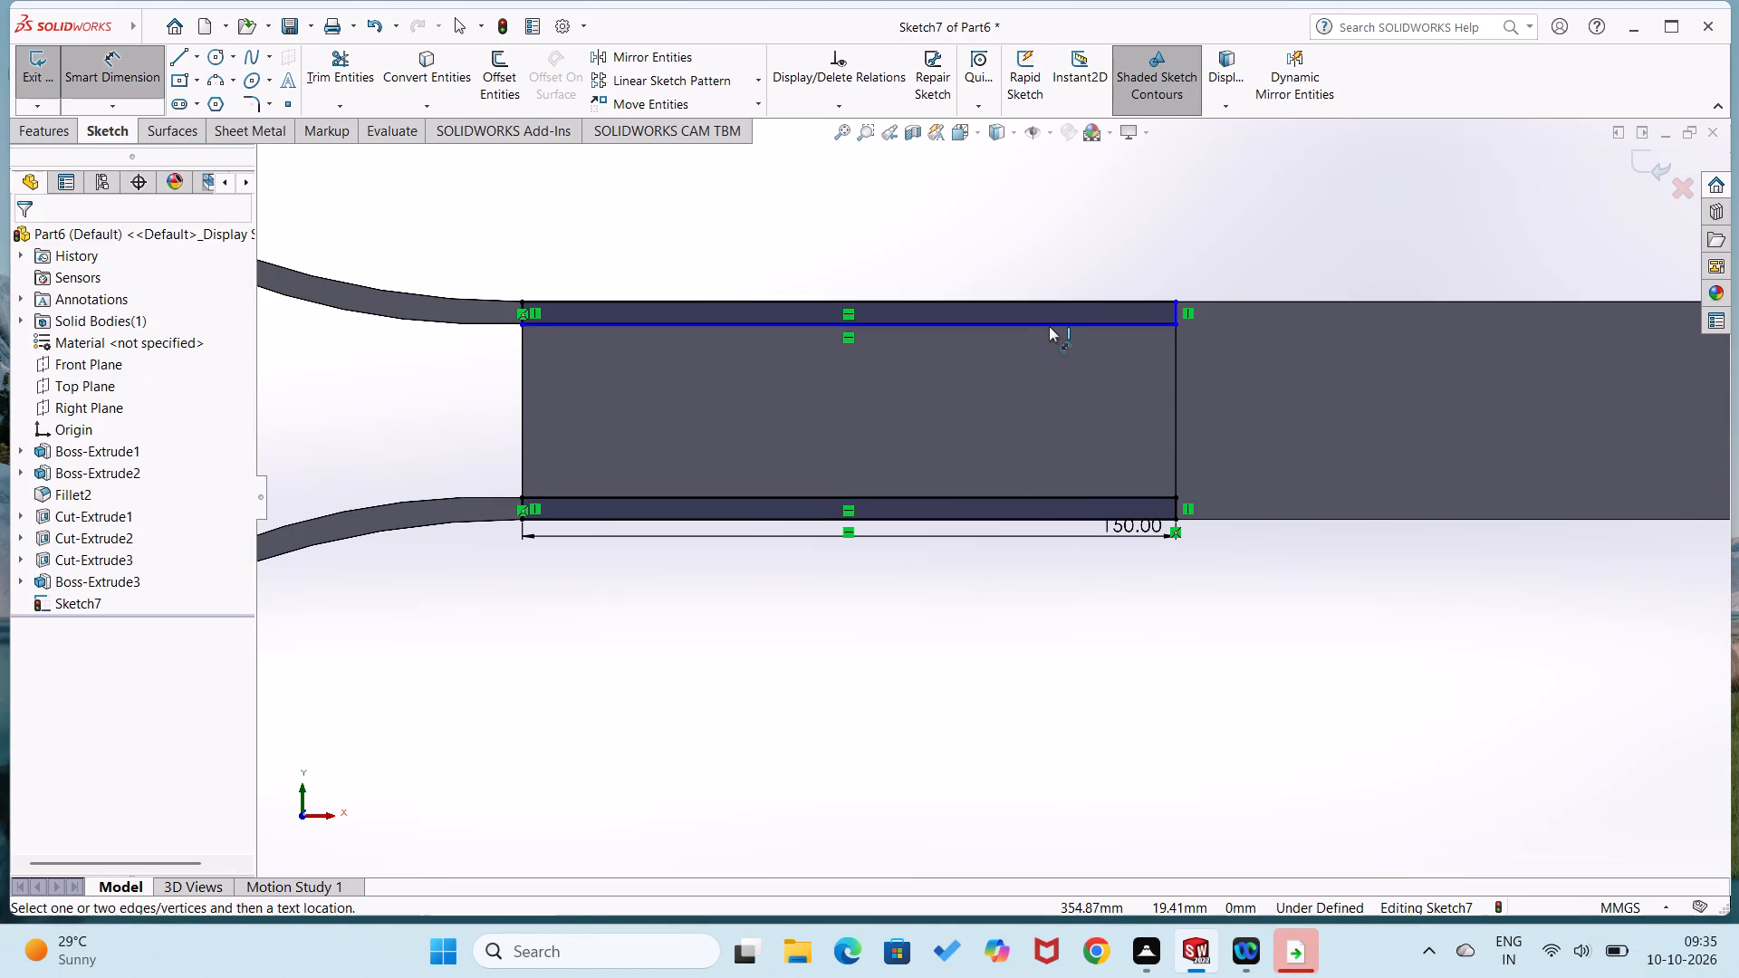
pyautogui.click(1050, 304)
pyautogui.click(1049, 264)
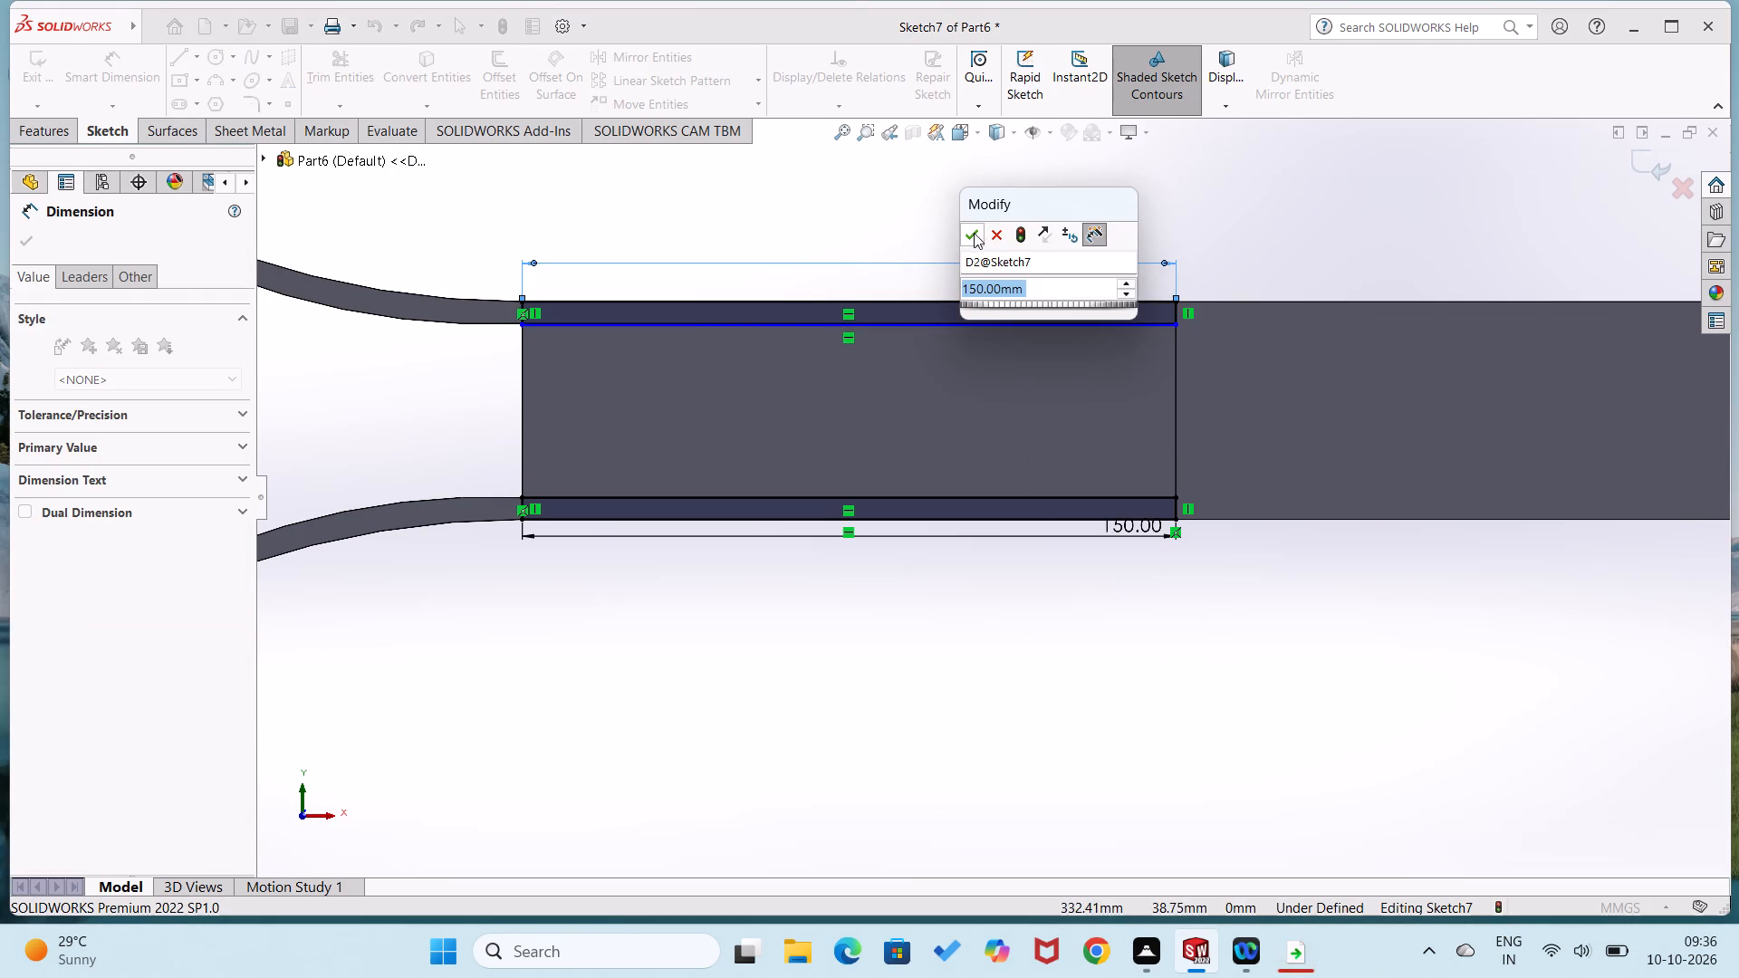
pyautogui.click(974, 233)
pyautogui.scroll(-4, 1165, 353)
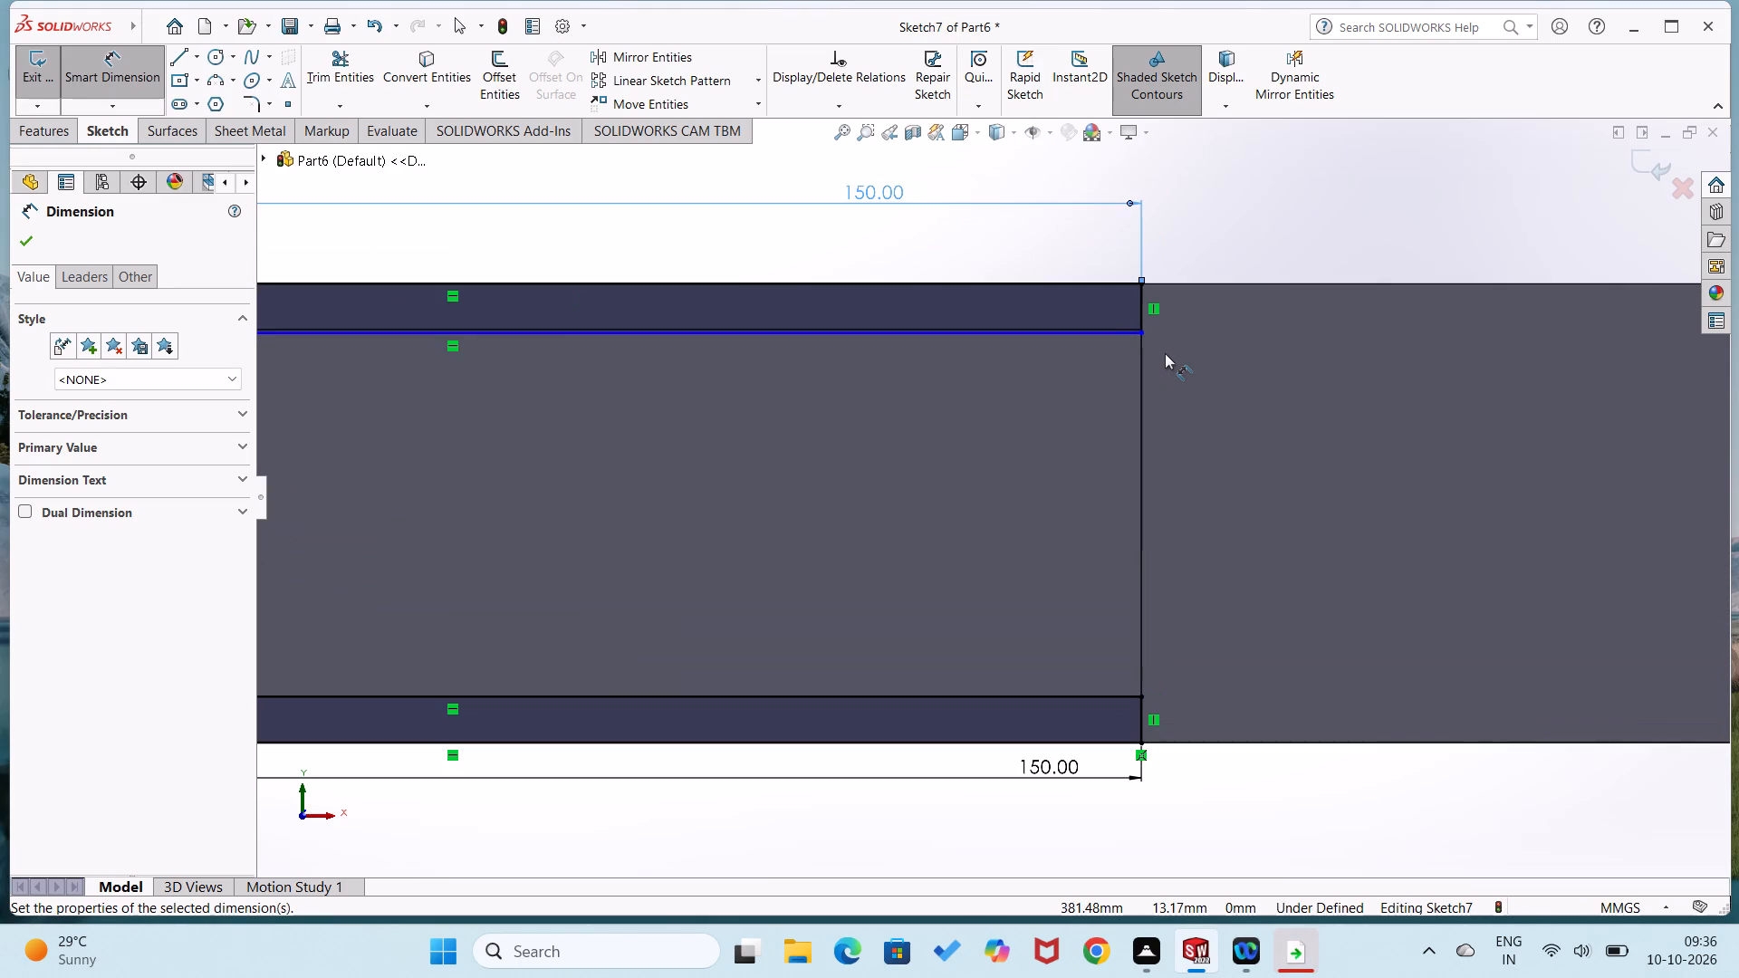
pyautogui.press('Escape')
pyautogui.press('Escape')
# Snap the upper border rectangle's inner free corner onto the recess's corner so that it is coincident with the recess edges.
pyautogui.click(1141, 332)
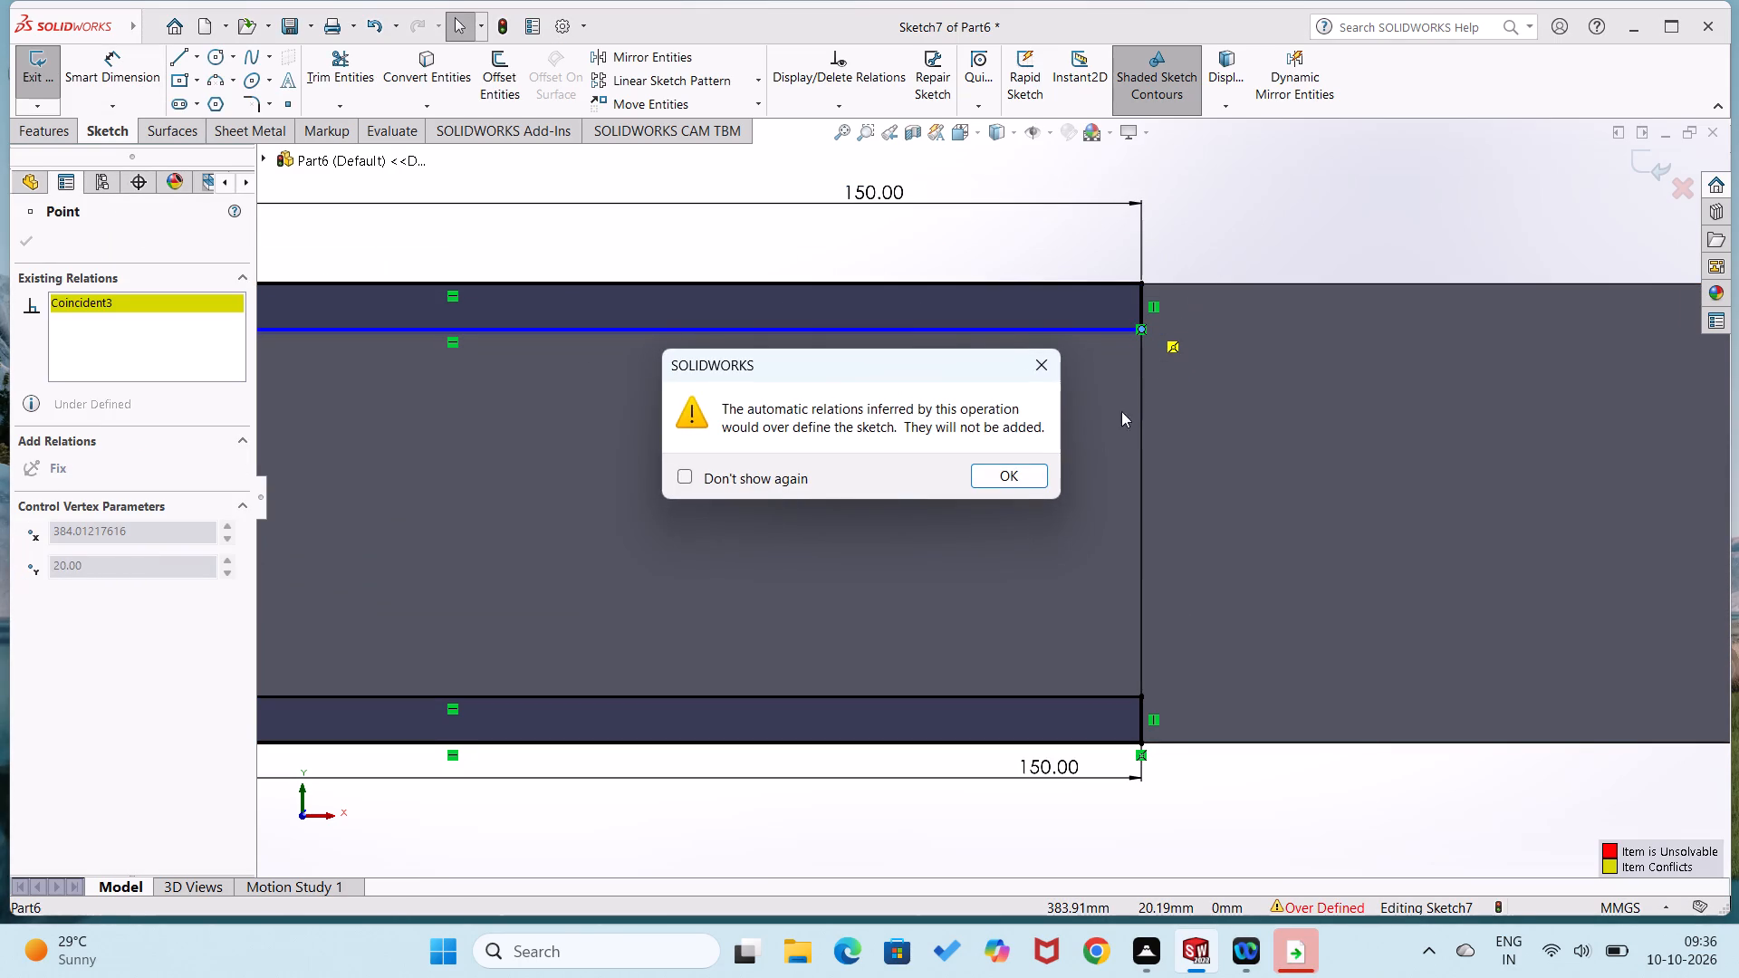
pyautogui.click(1049, 452)
pyautogui.click(1017, 472)
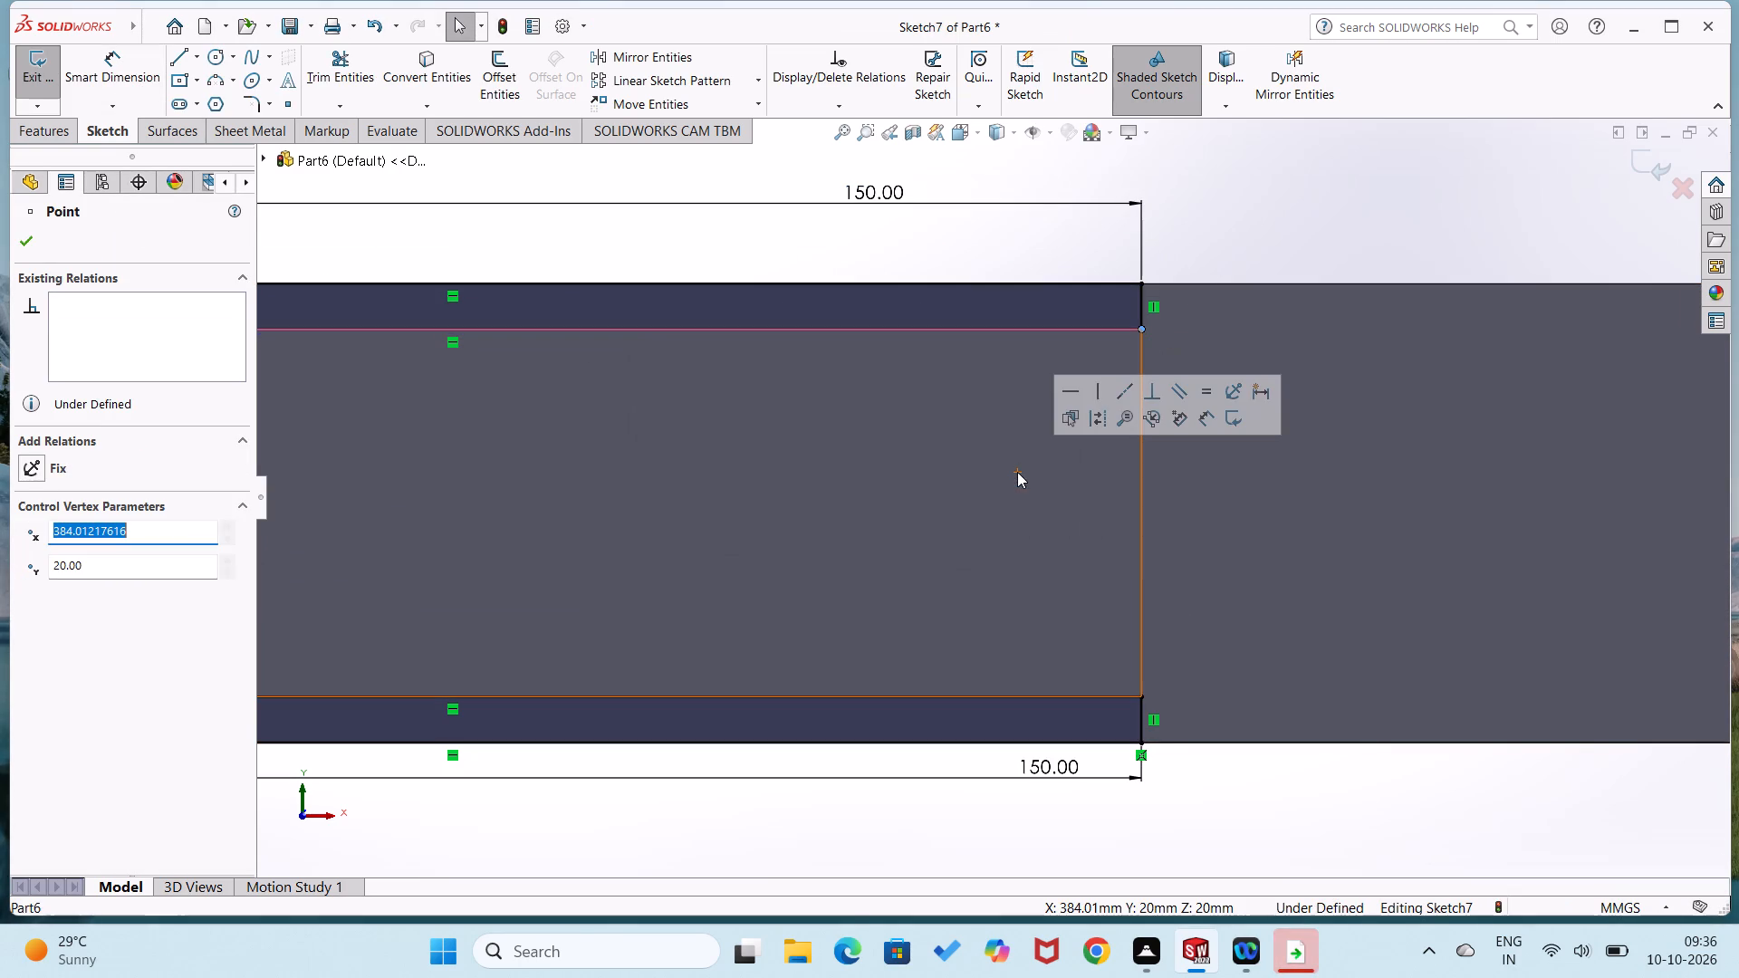
pyautogui.click(1210, 243)
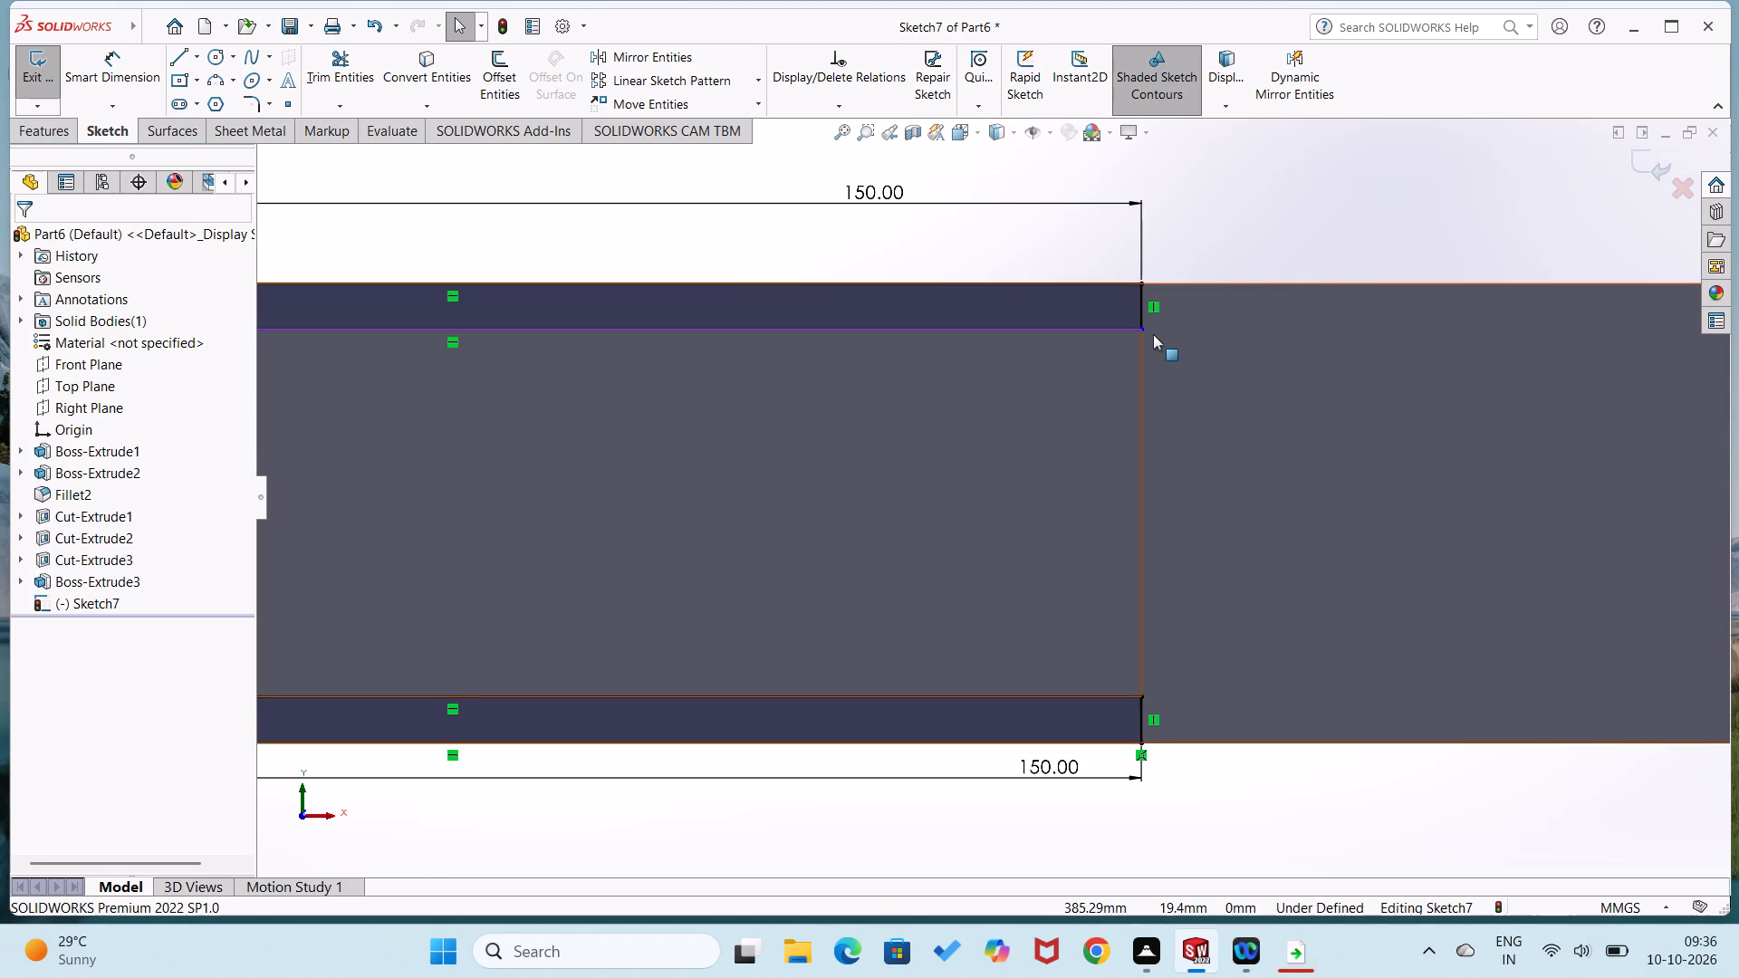
pyautogui.click(1142, 329)
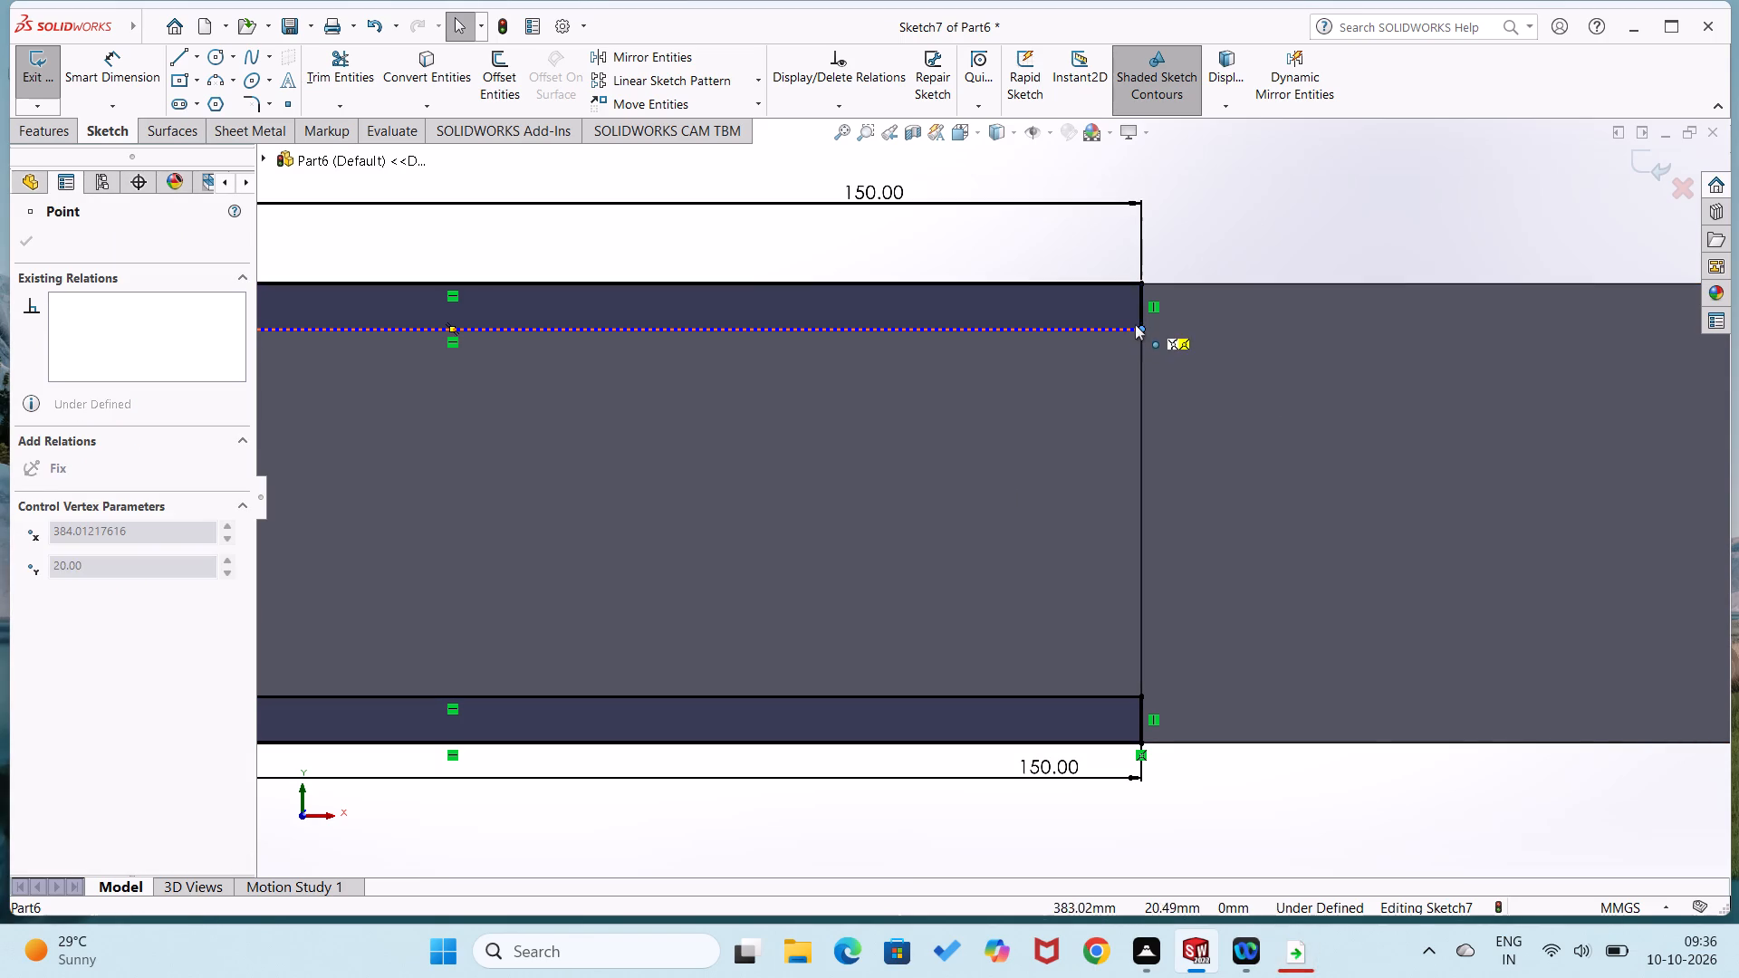
pyautogui.press('Escape')
pyautogui.scroll(2, 1051, 429)
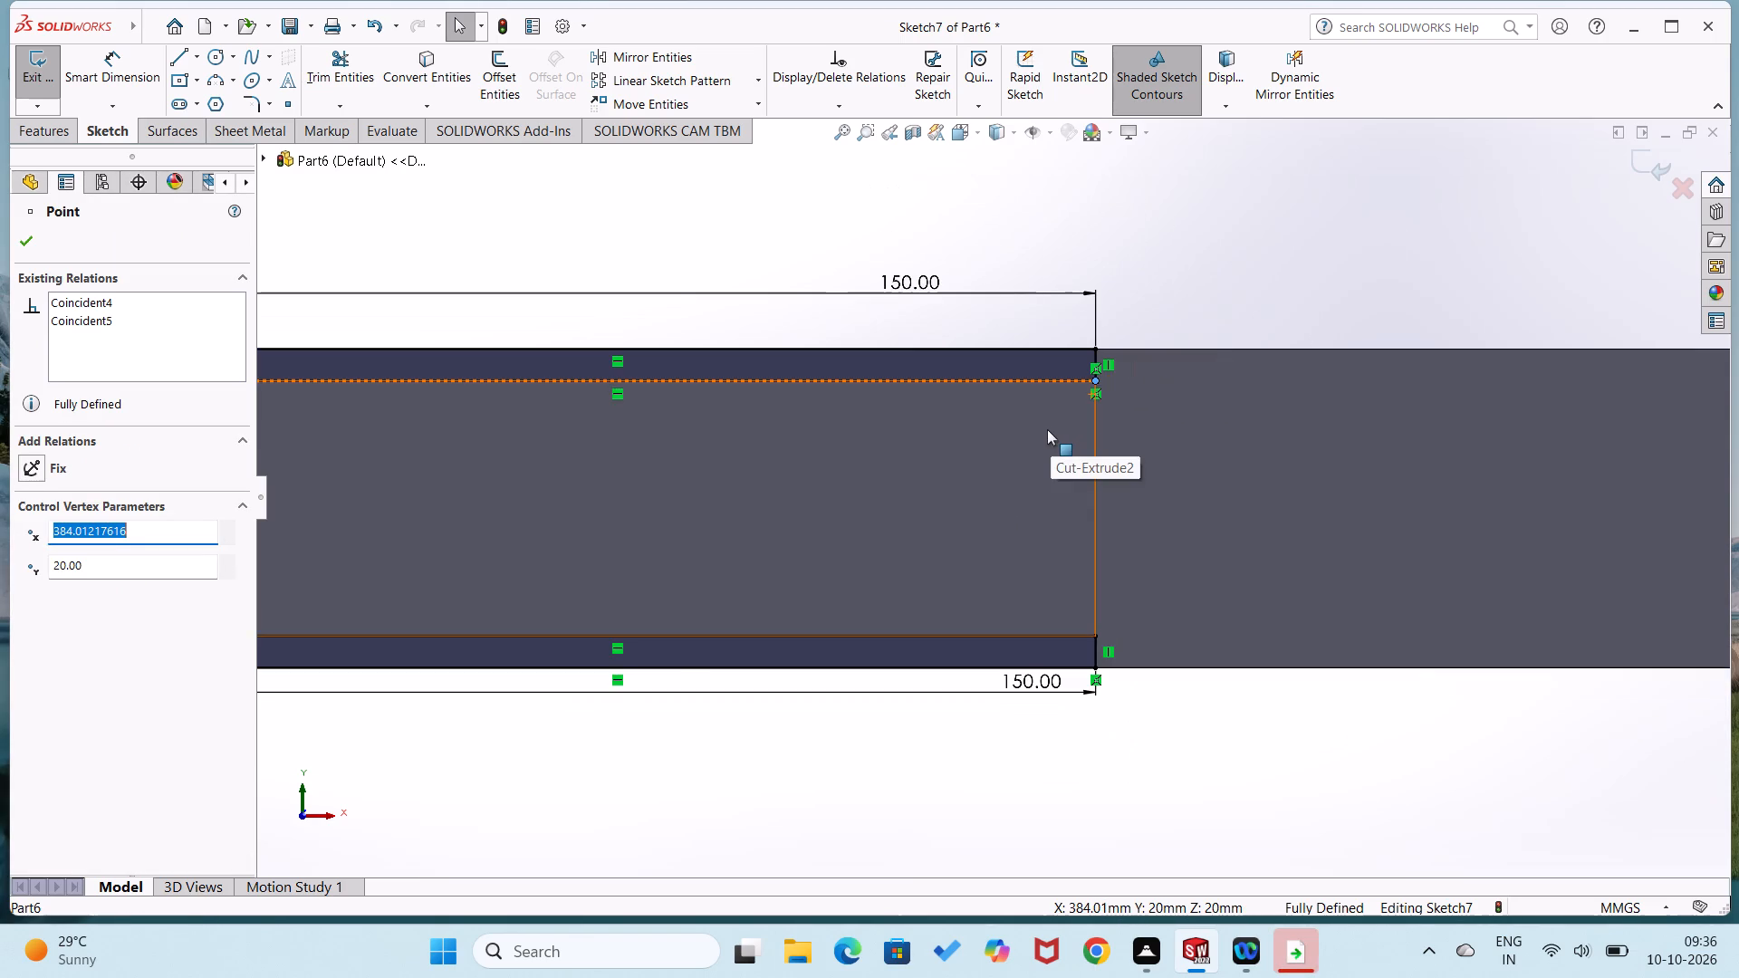
pyautogui.scroll(3, 1040, 425)
pyautogui.scroll(-4, 1030, 425)
pyautogui.click(1190, 334)
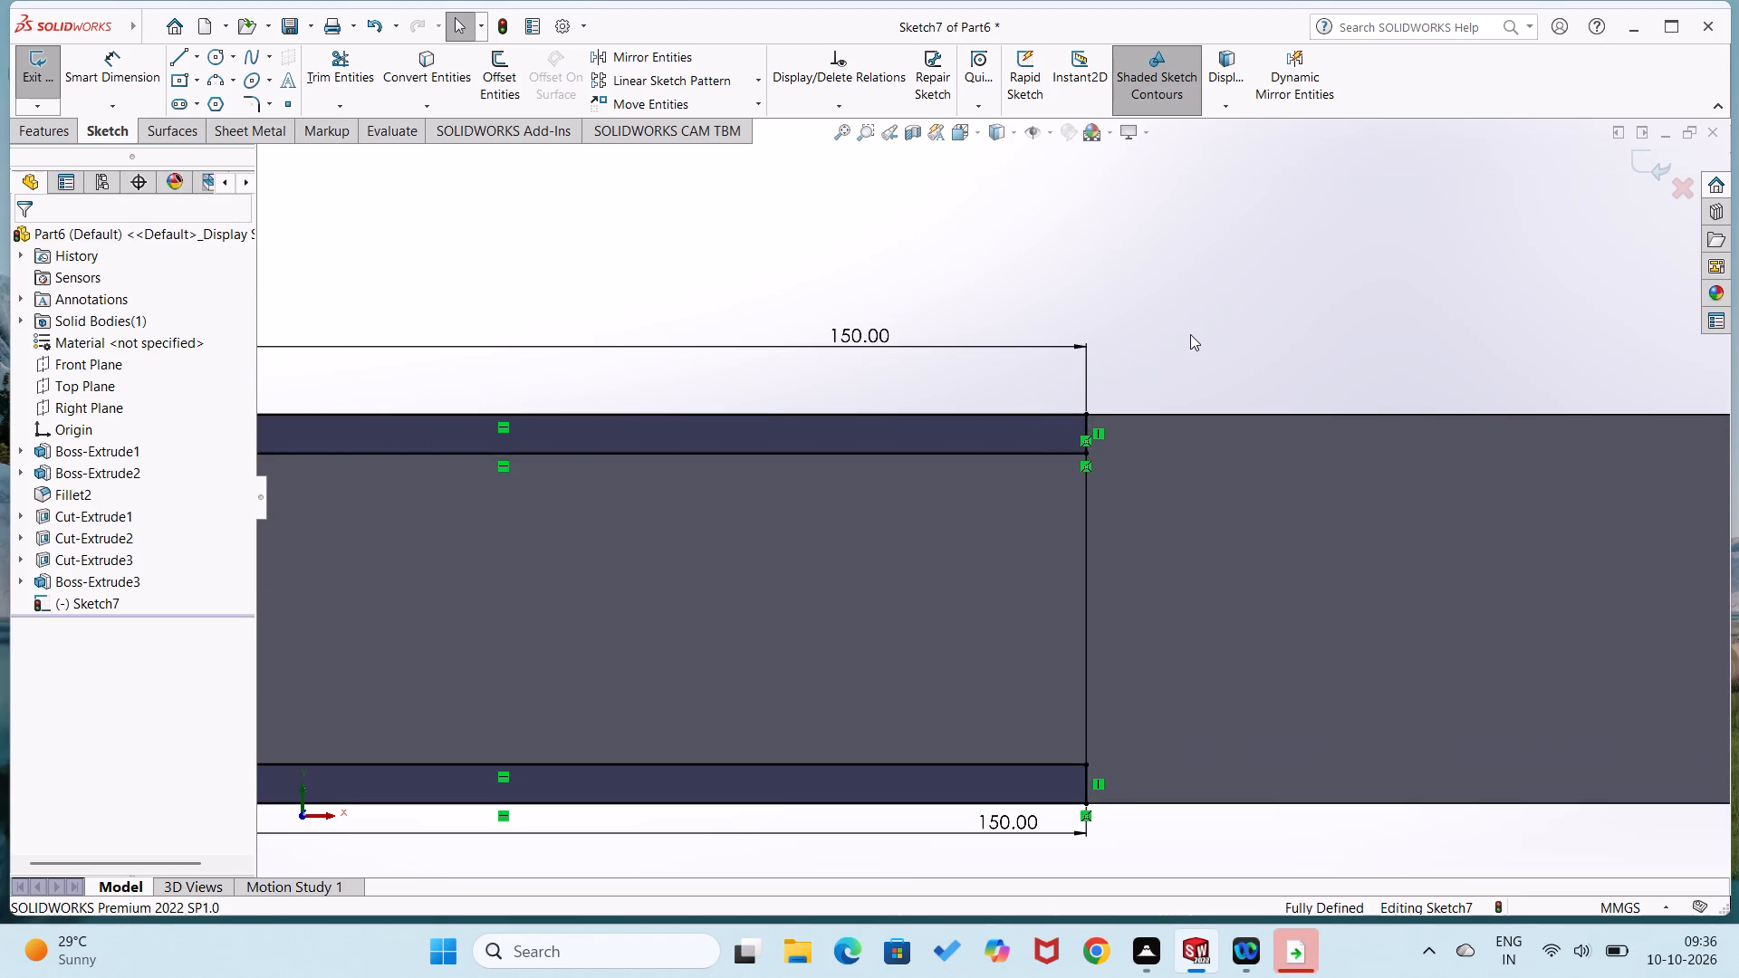
# Extrude both border rectangles as a blind boss 2 mm deep, merged with the handle.
pyautogui.click(52, 139)
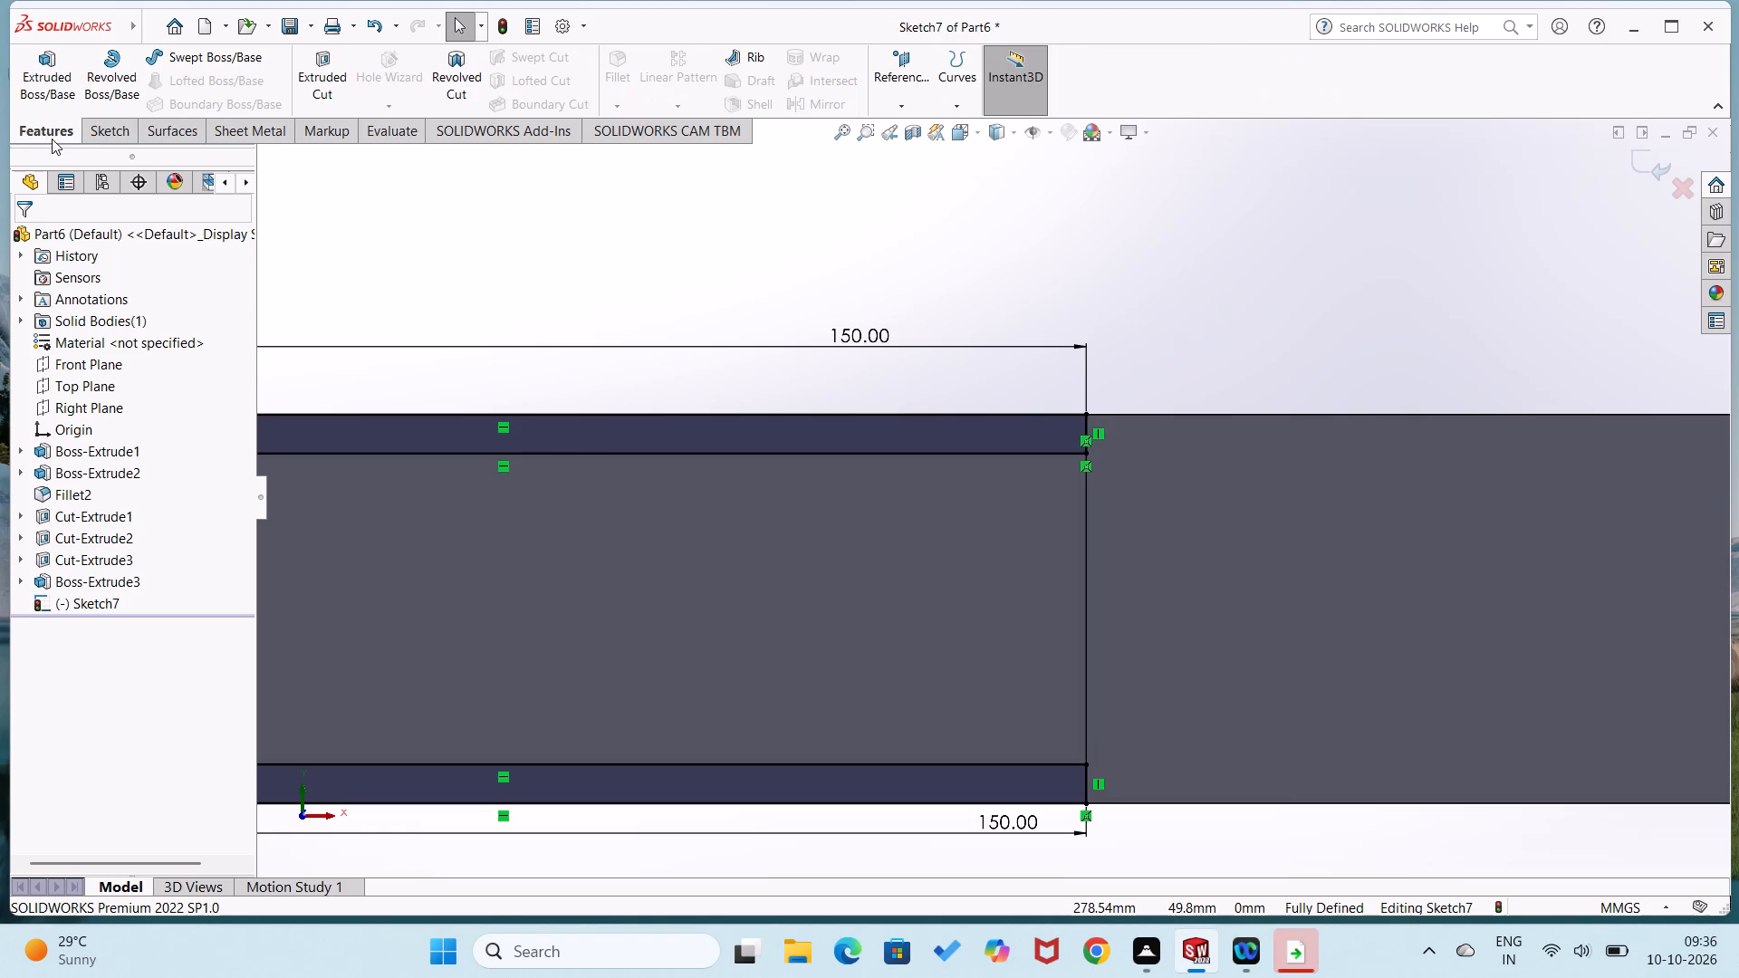
pyautogui.click(32, 76)
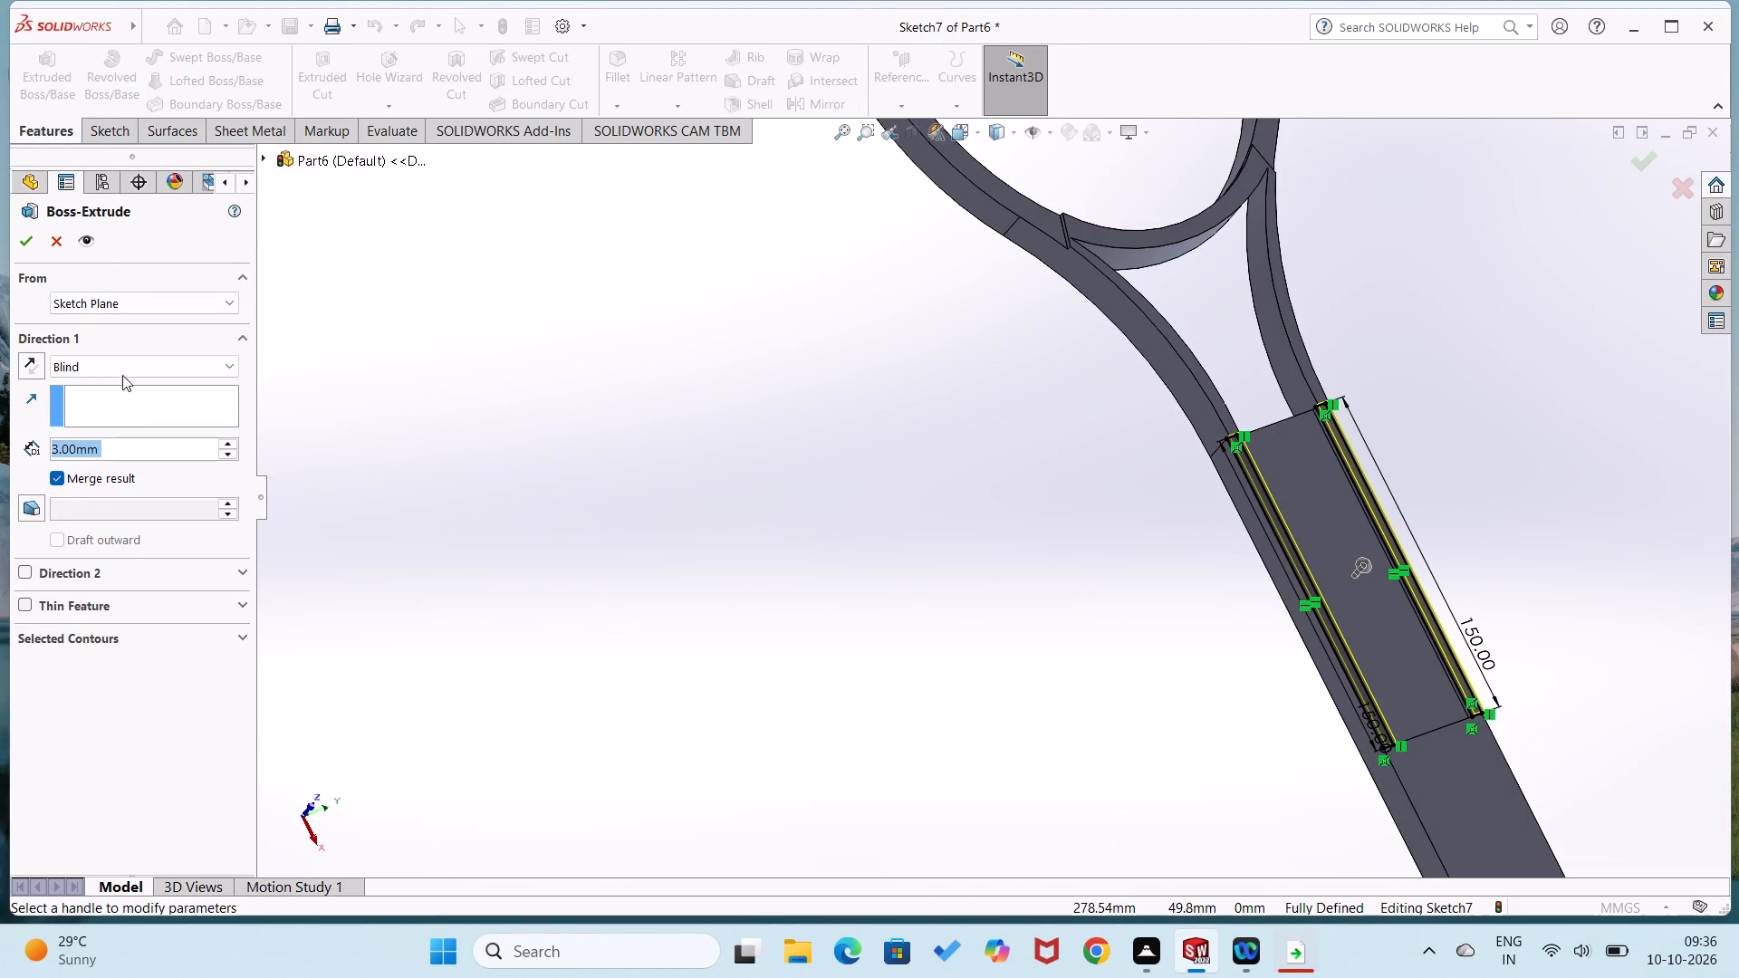
pyautogui.press('2')
pyautogui.press('Return')
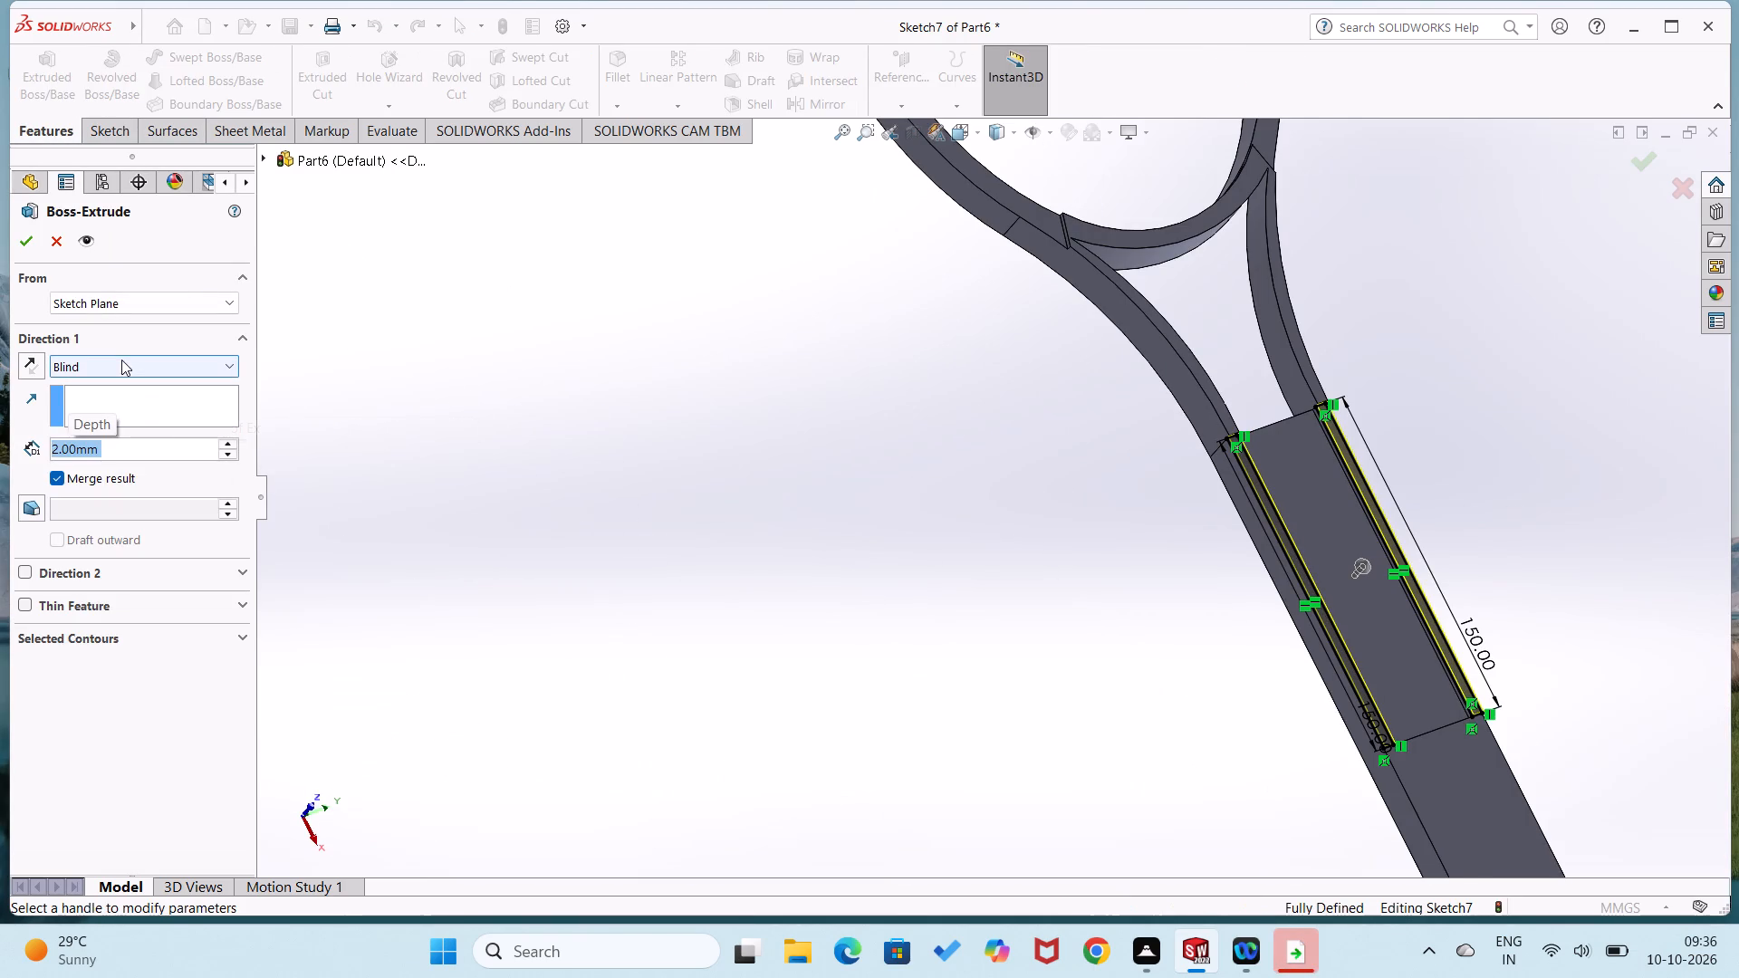
pyautogui.click(30, 241)
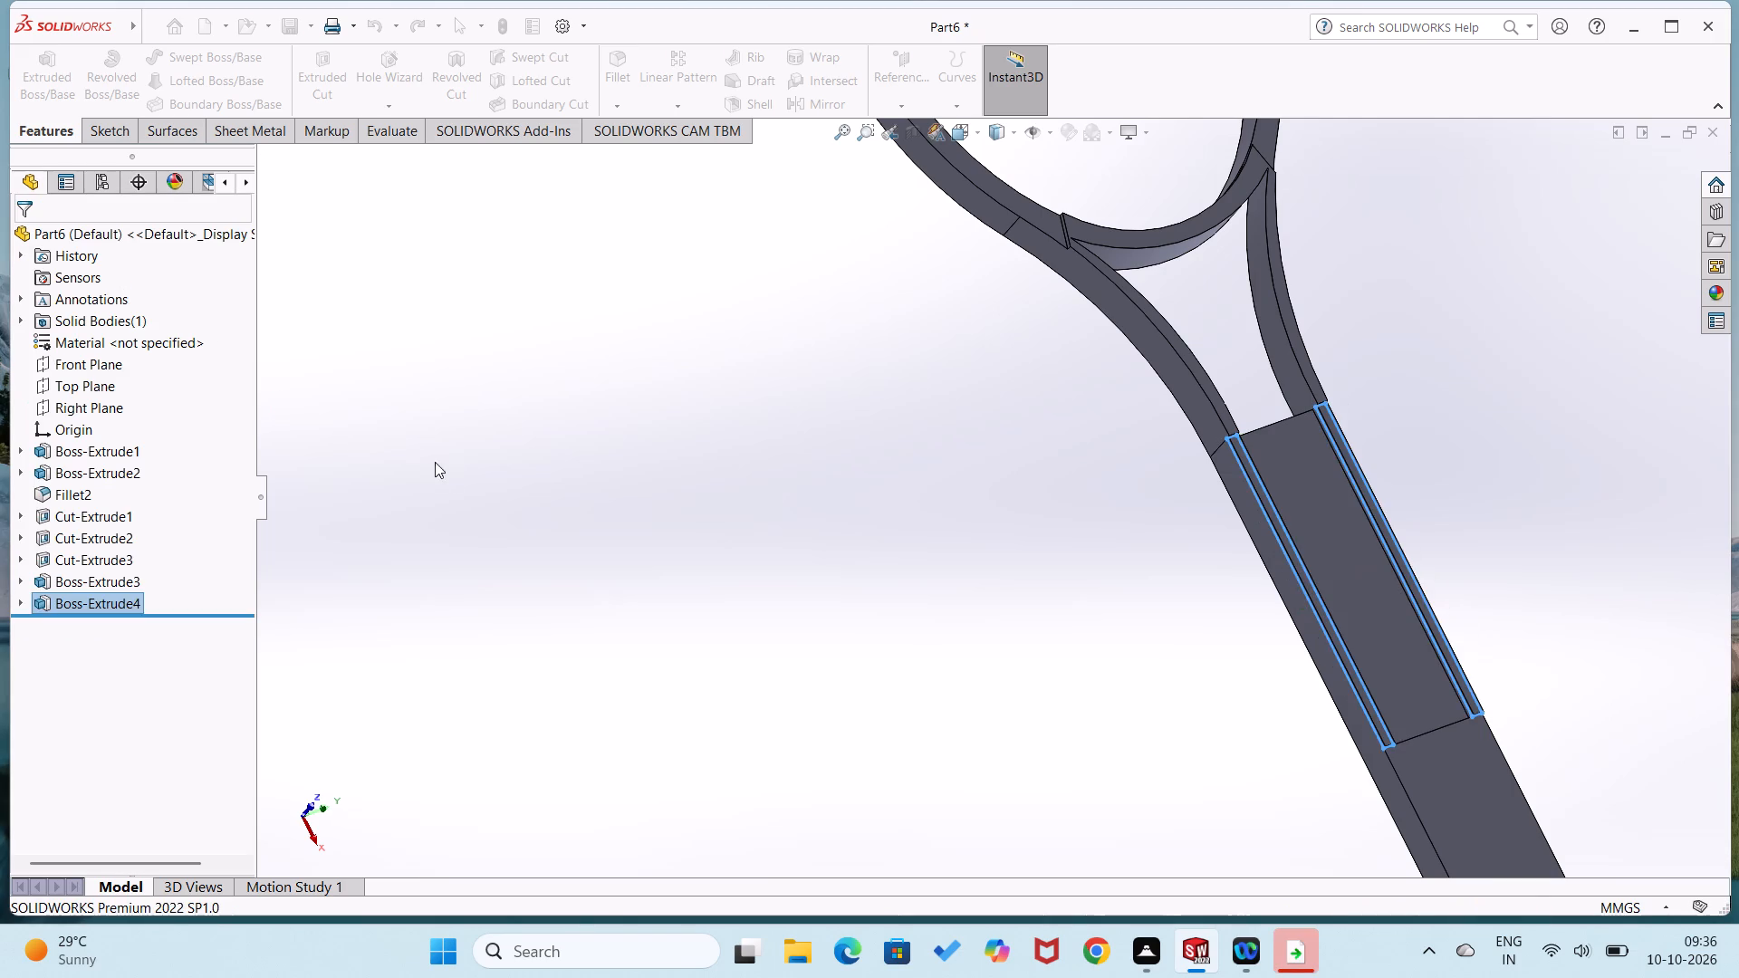
pyautogui.click(451, 465)
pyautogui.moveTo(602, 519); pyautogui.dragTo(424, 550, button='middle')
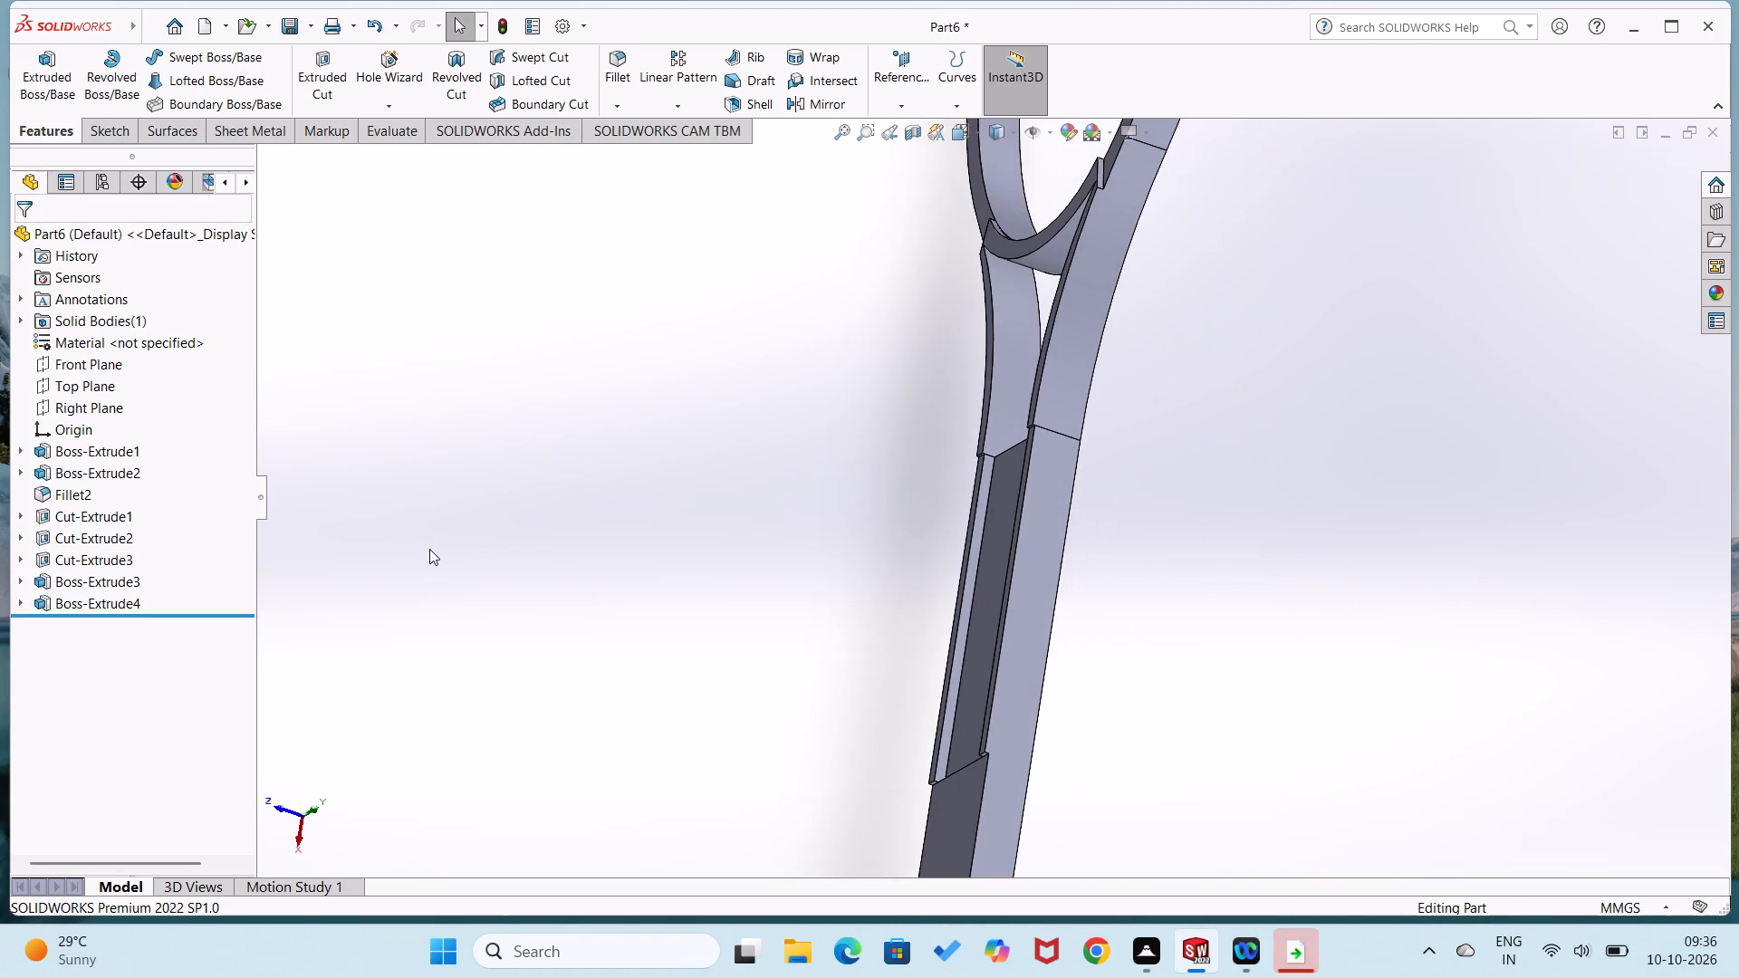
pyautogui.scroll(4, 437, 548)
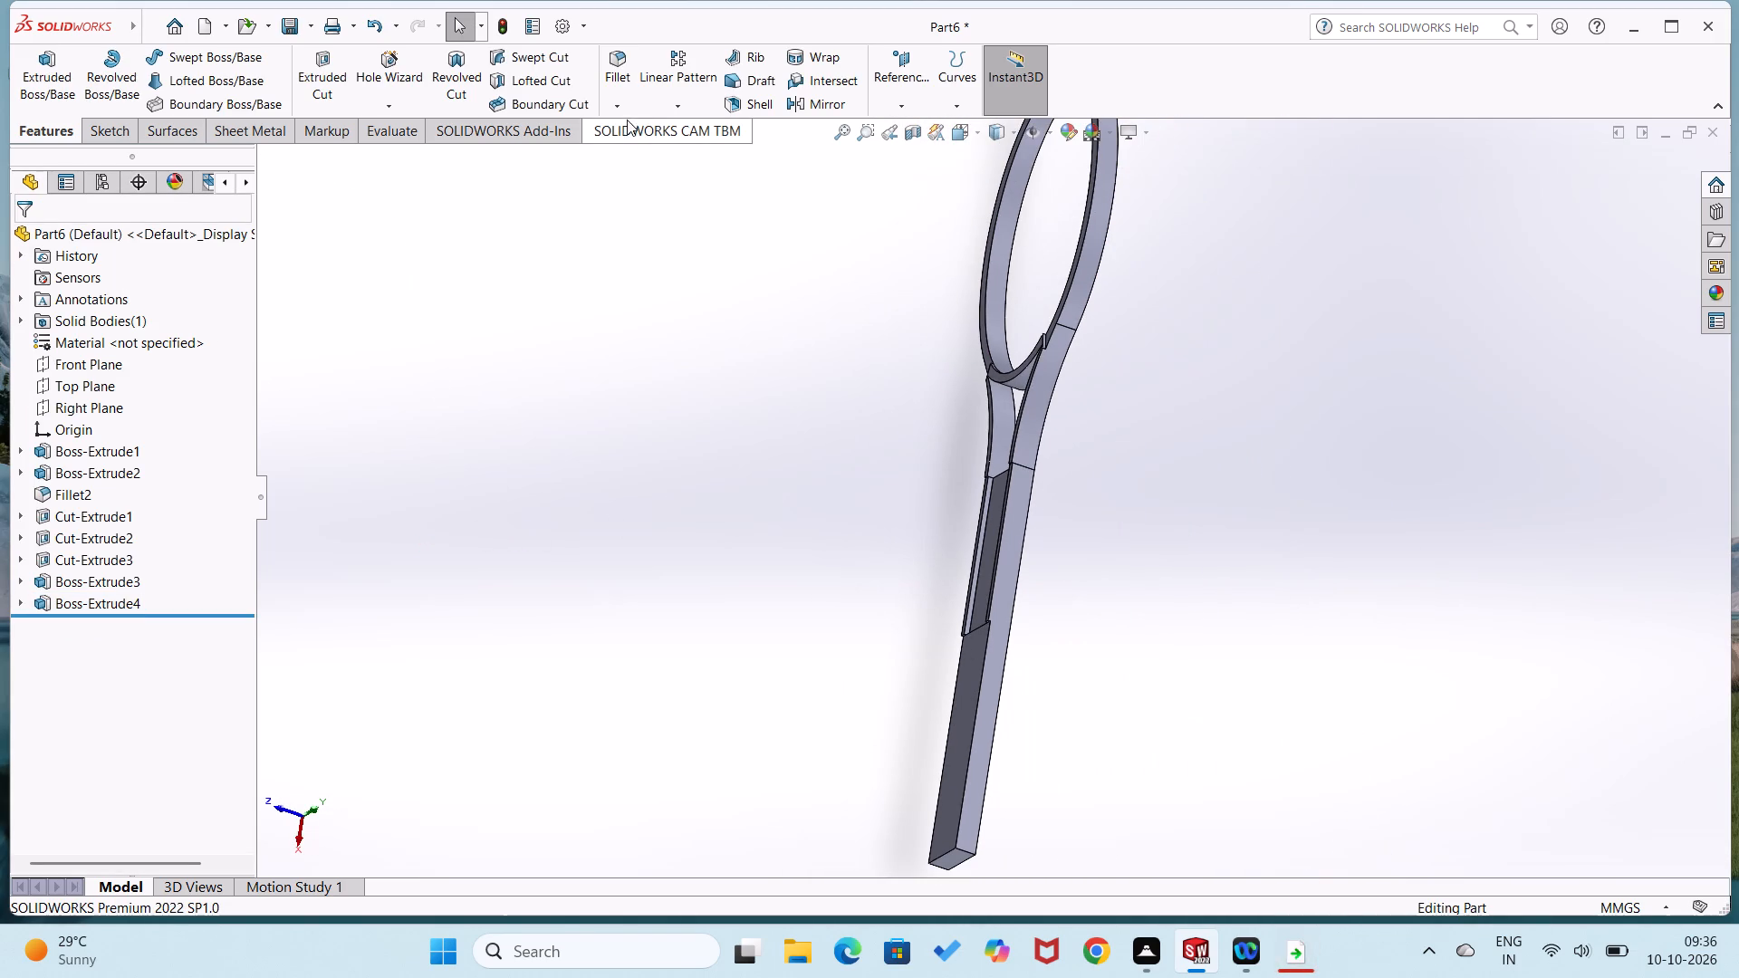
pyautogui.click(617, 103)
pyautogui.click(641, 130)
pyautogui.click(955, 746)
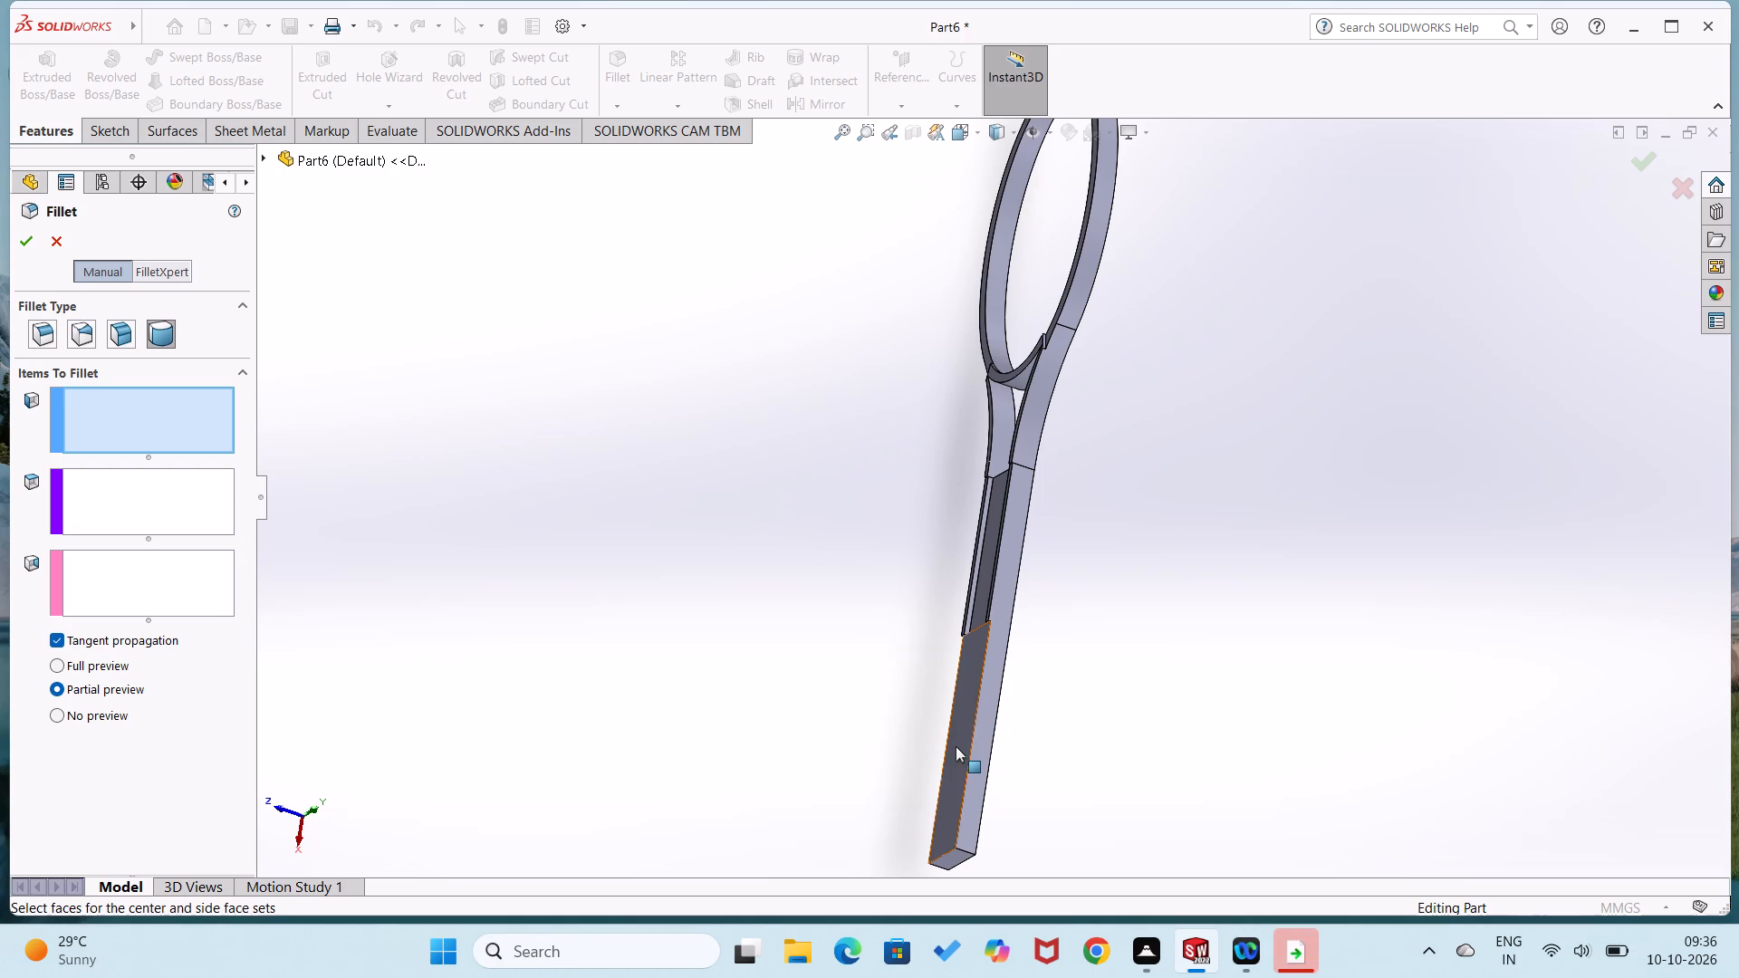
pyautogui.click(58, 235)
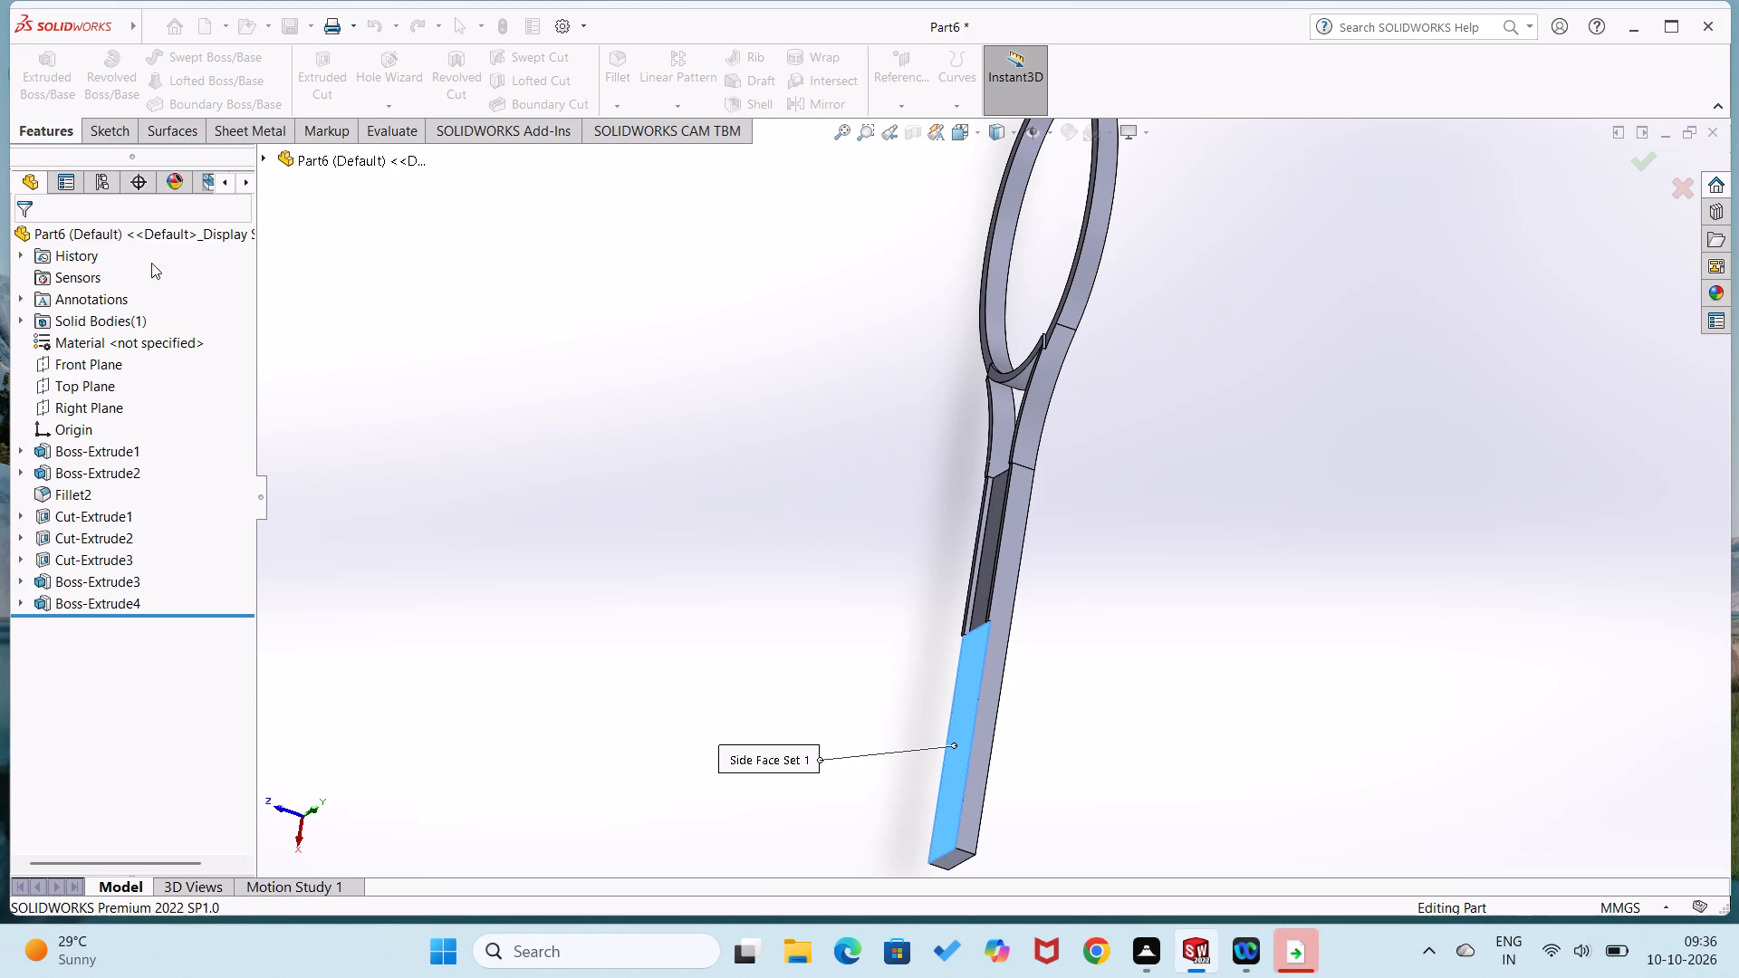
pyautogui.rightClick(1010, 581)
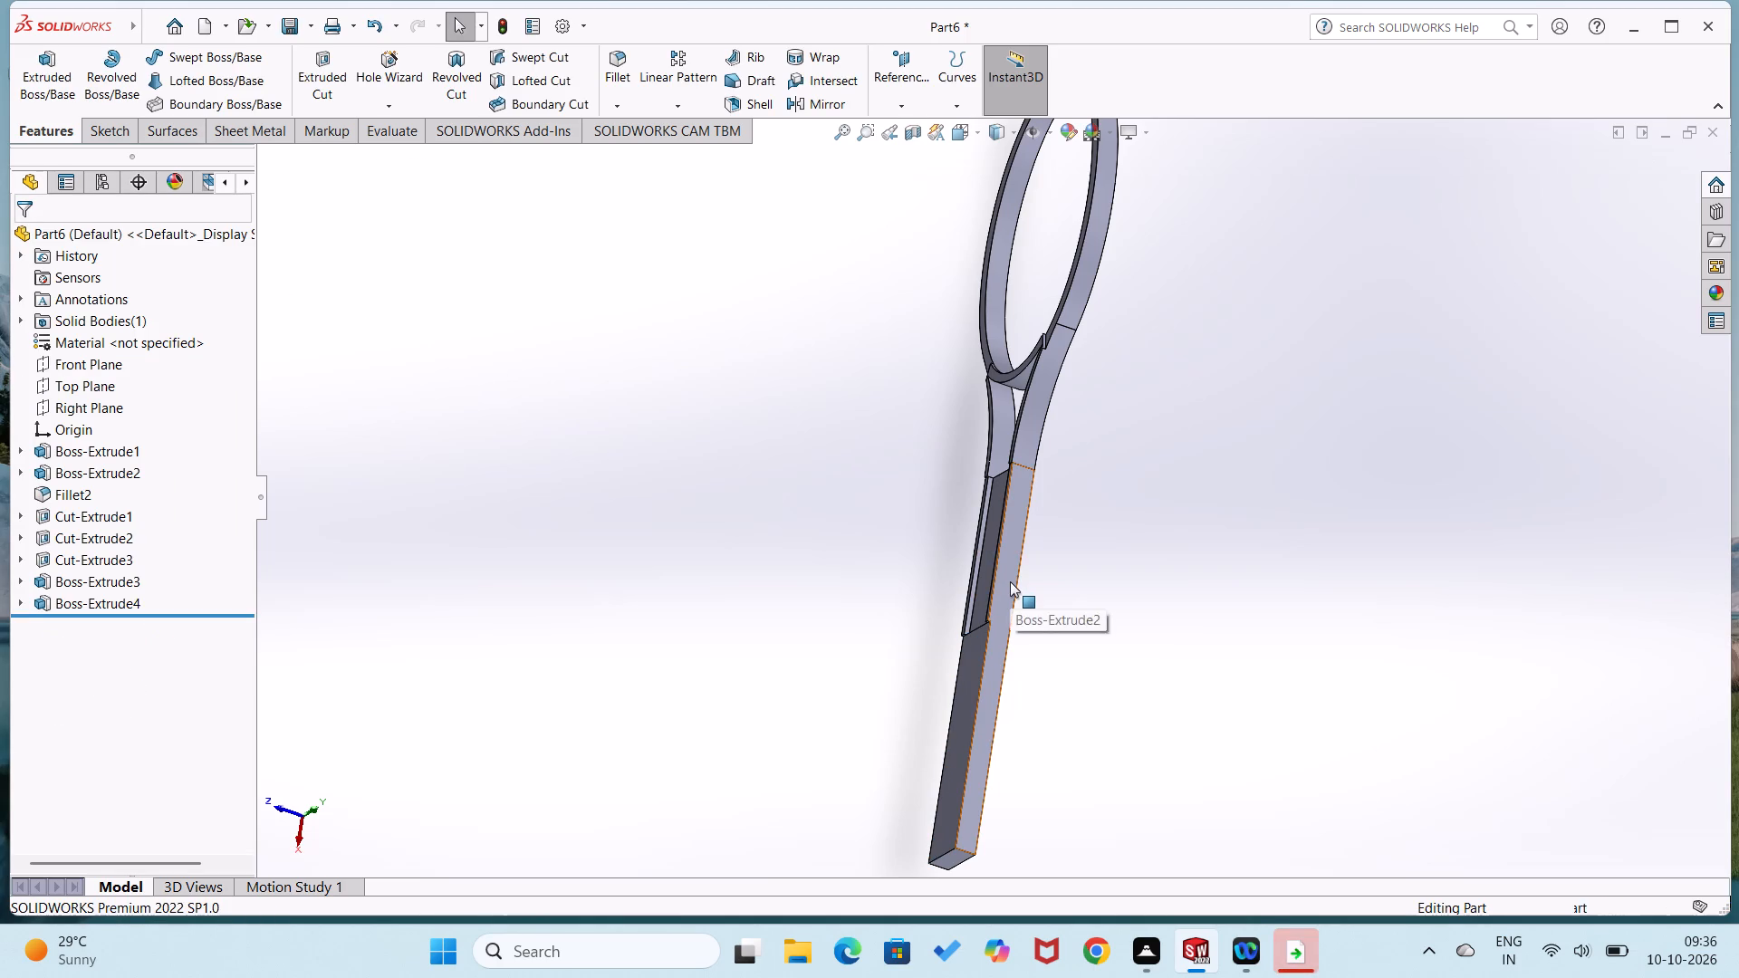
# Sketch a corner rectangle about 150 by 22 mm on the handle's long side face, from the raised border's step corner to the neck end.
pyautogui.click(1052, 495)
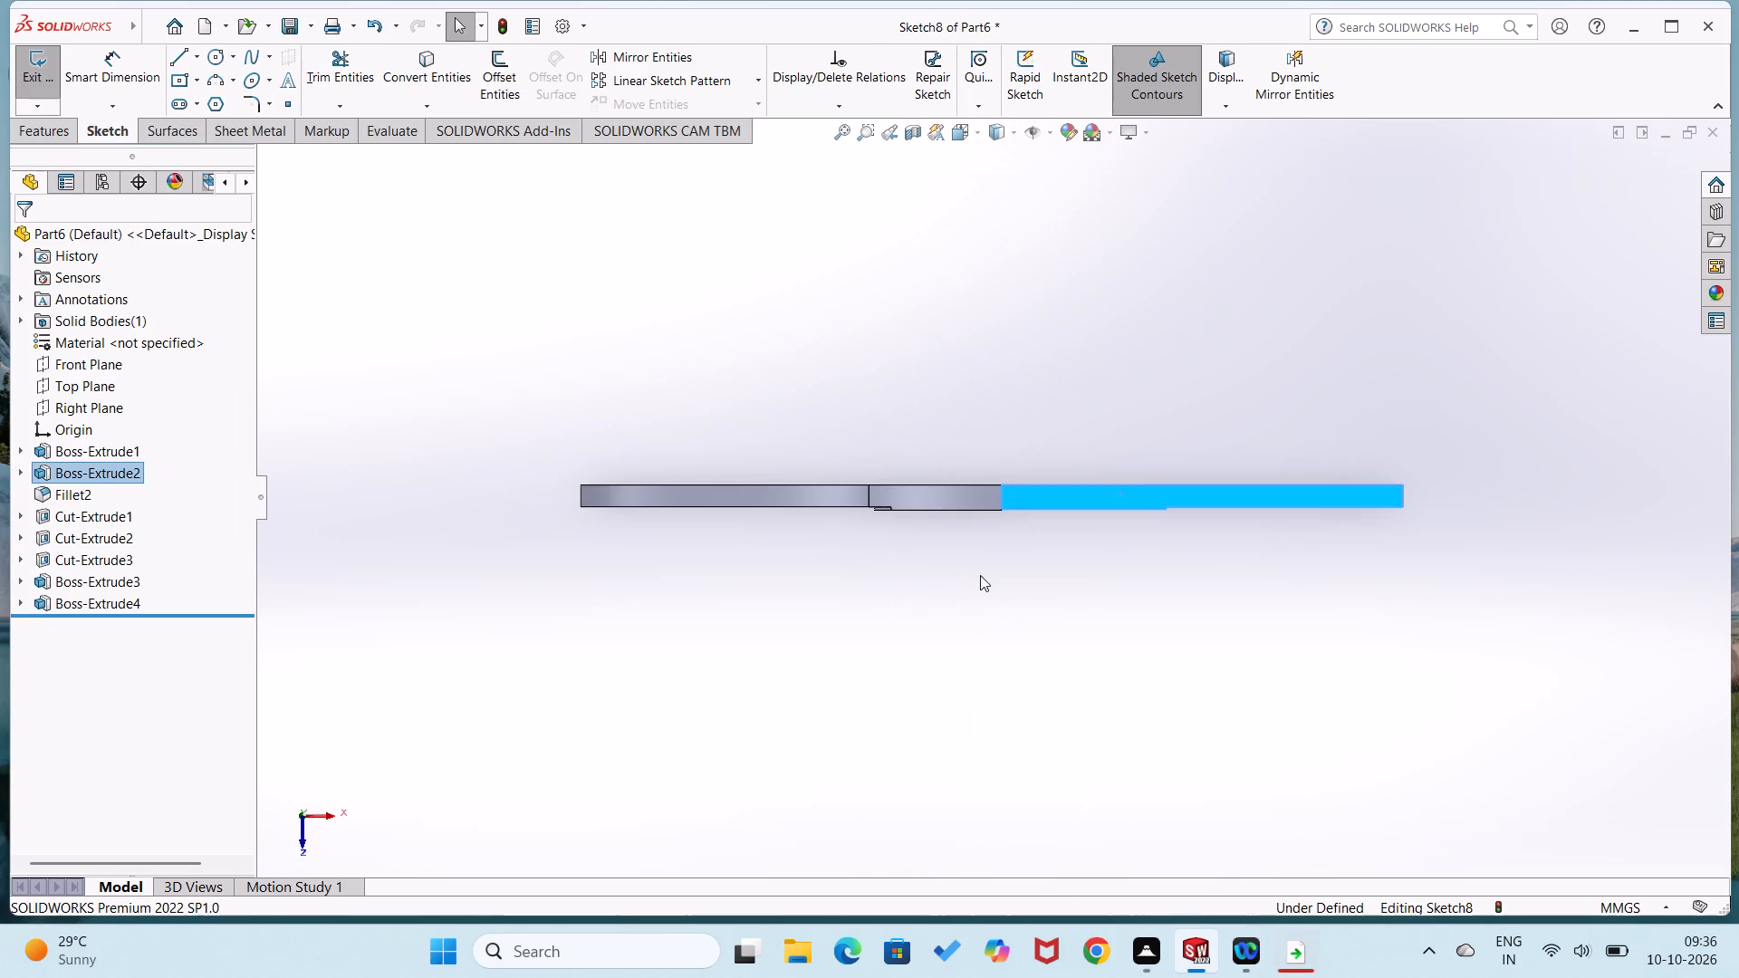
pyautogui.click(978, 579)
pyautogui.moveTo(960, 360); pyautogui.dragTo(1076, 441, button='right')
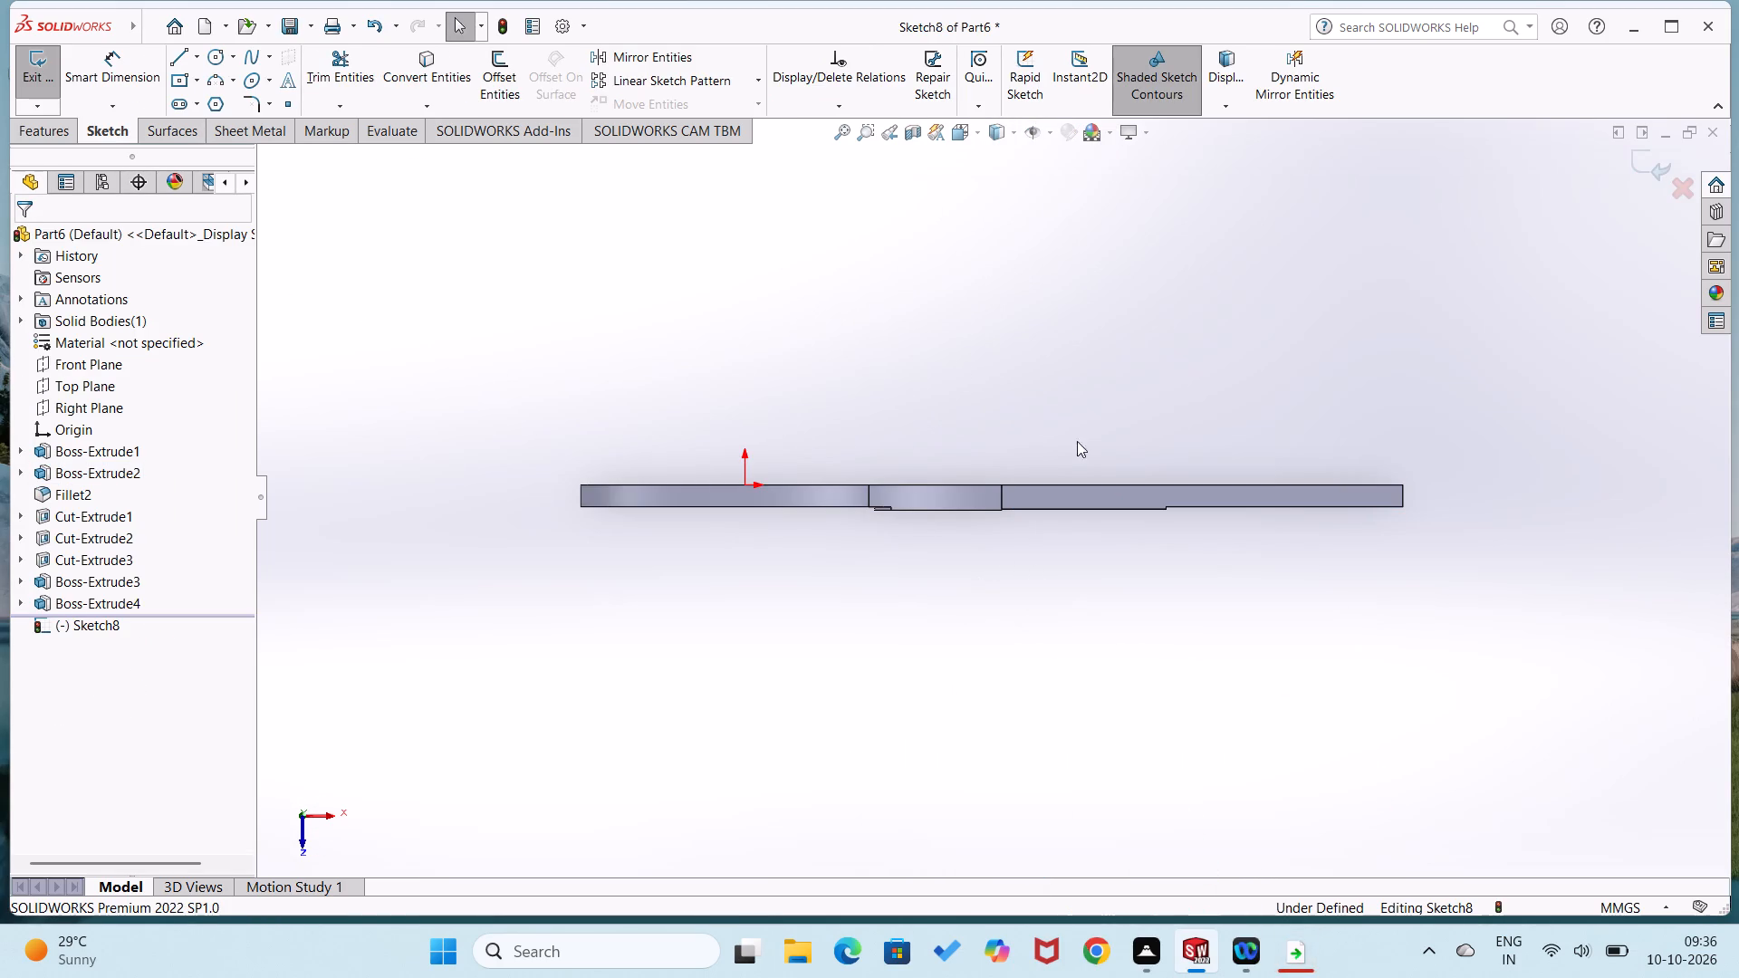
pyautogui.moveTo(1057, 532); pyautogui.dragTo(1087, 690, button='right')
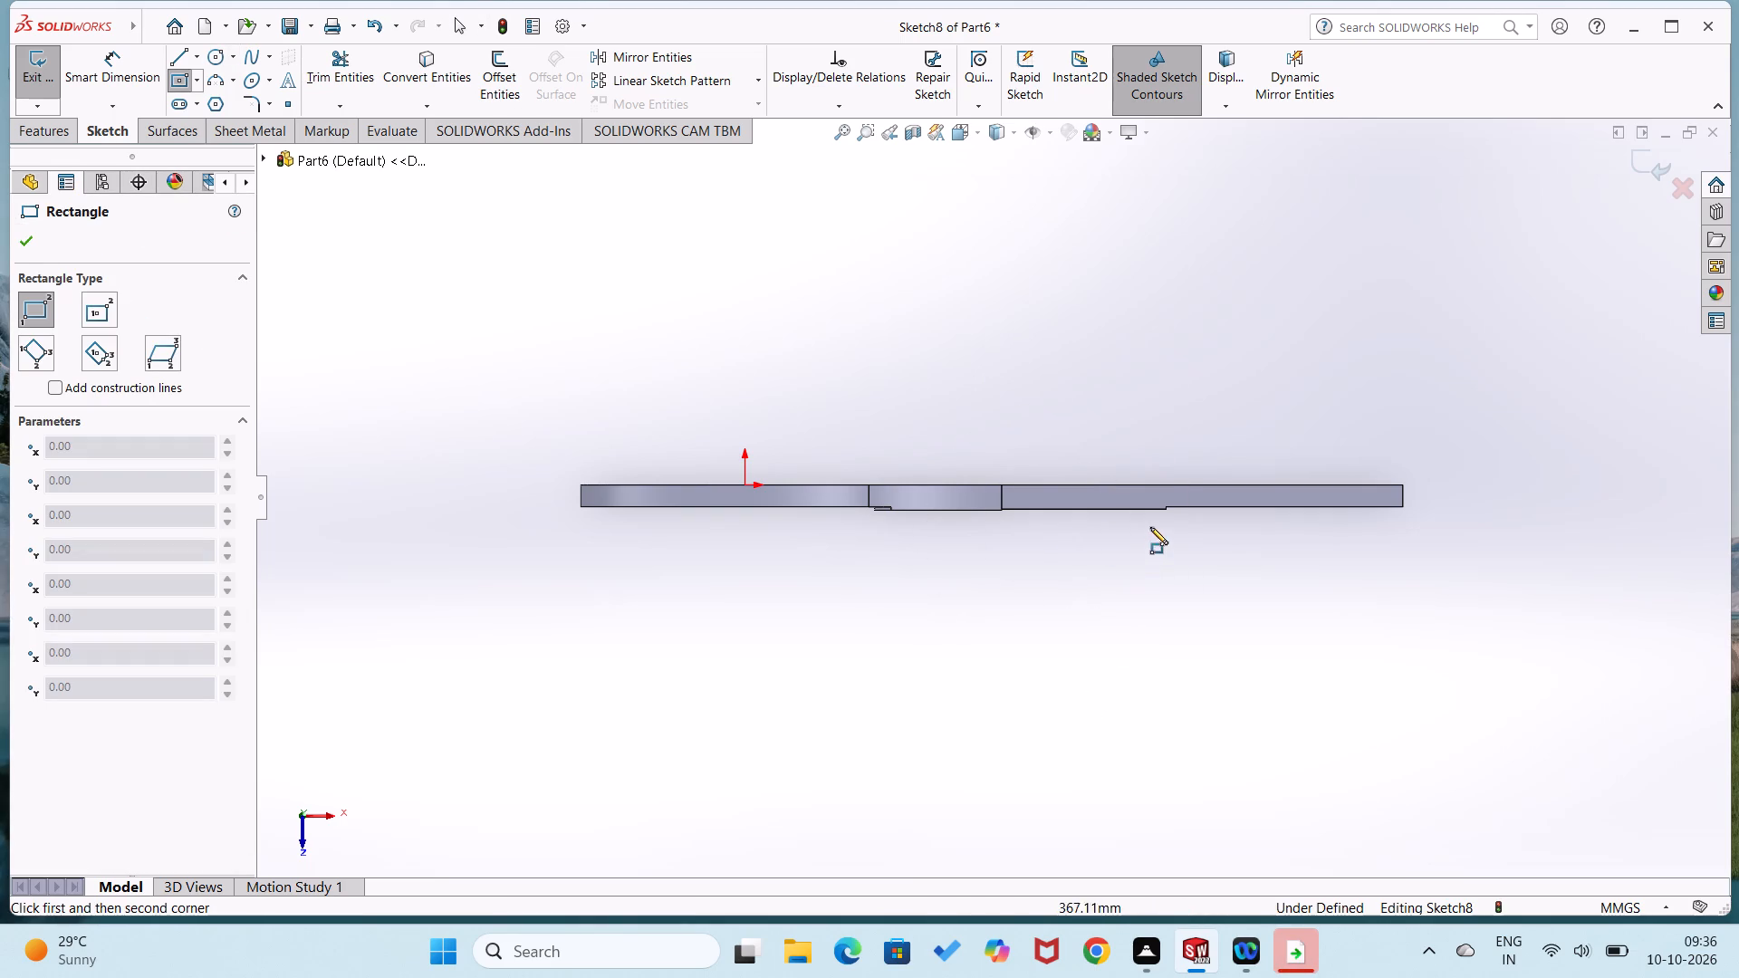
pyautogui.scroll(-6, 1164, 517)
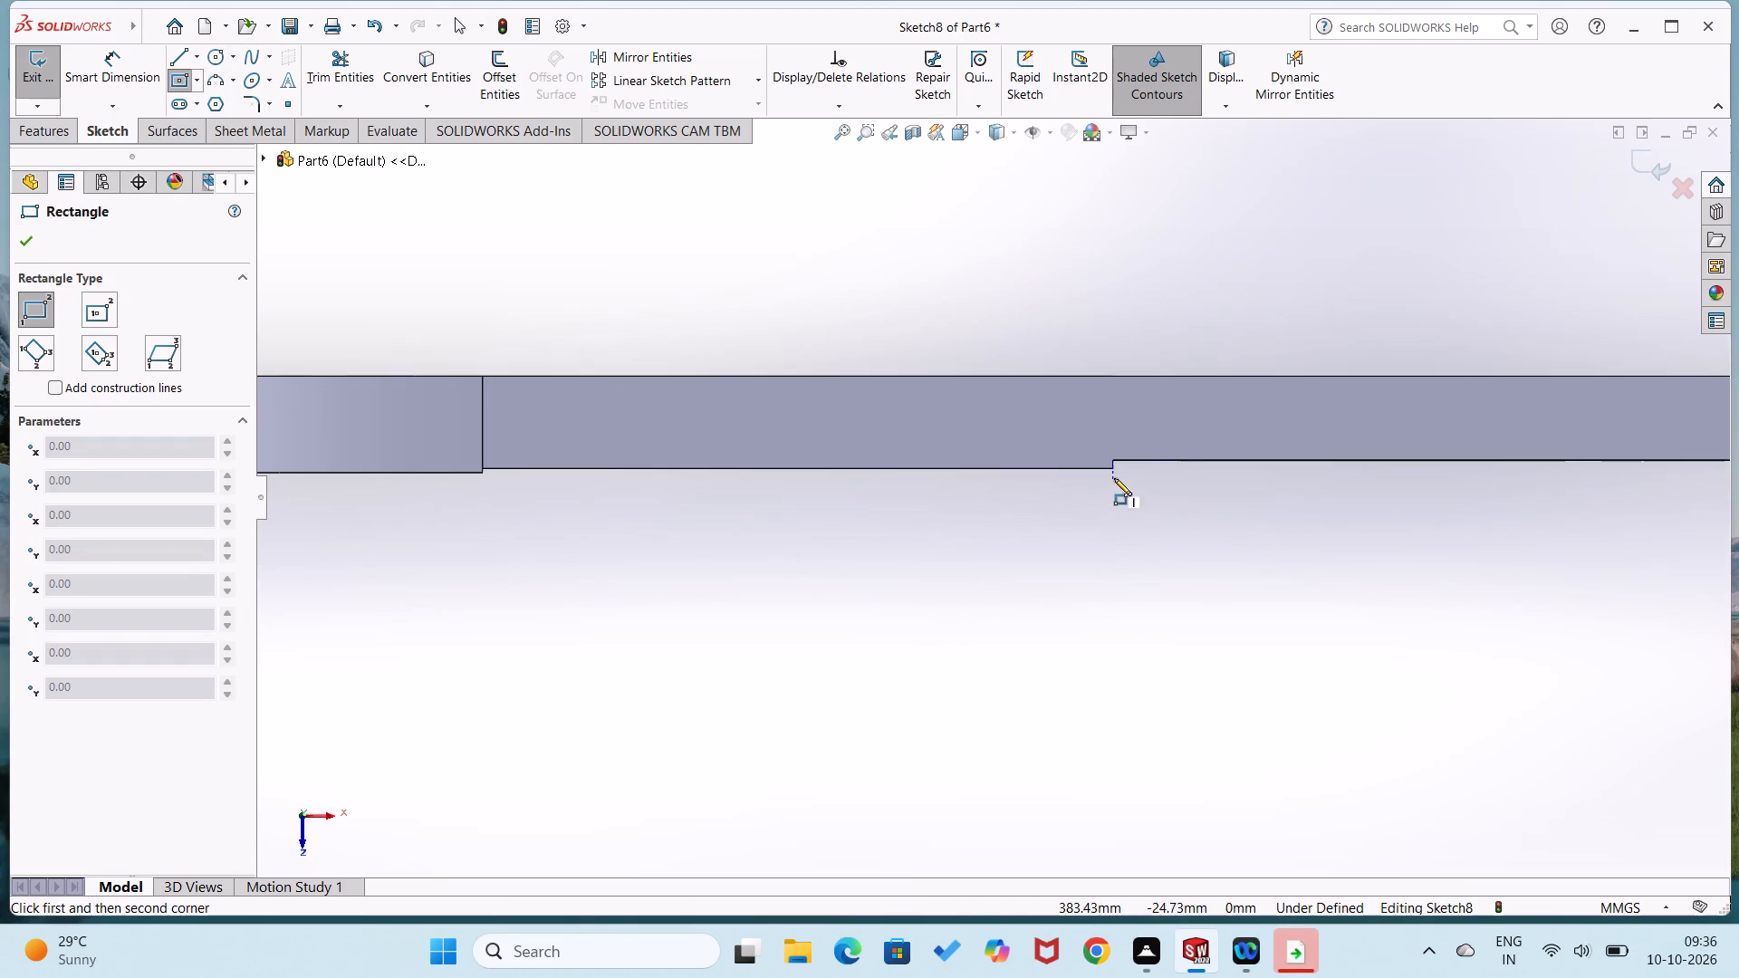
pyautogui.click(1112, 469)
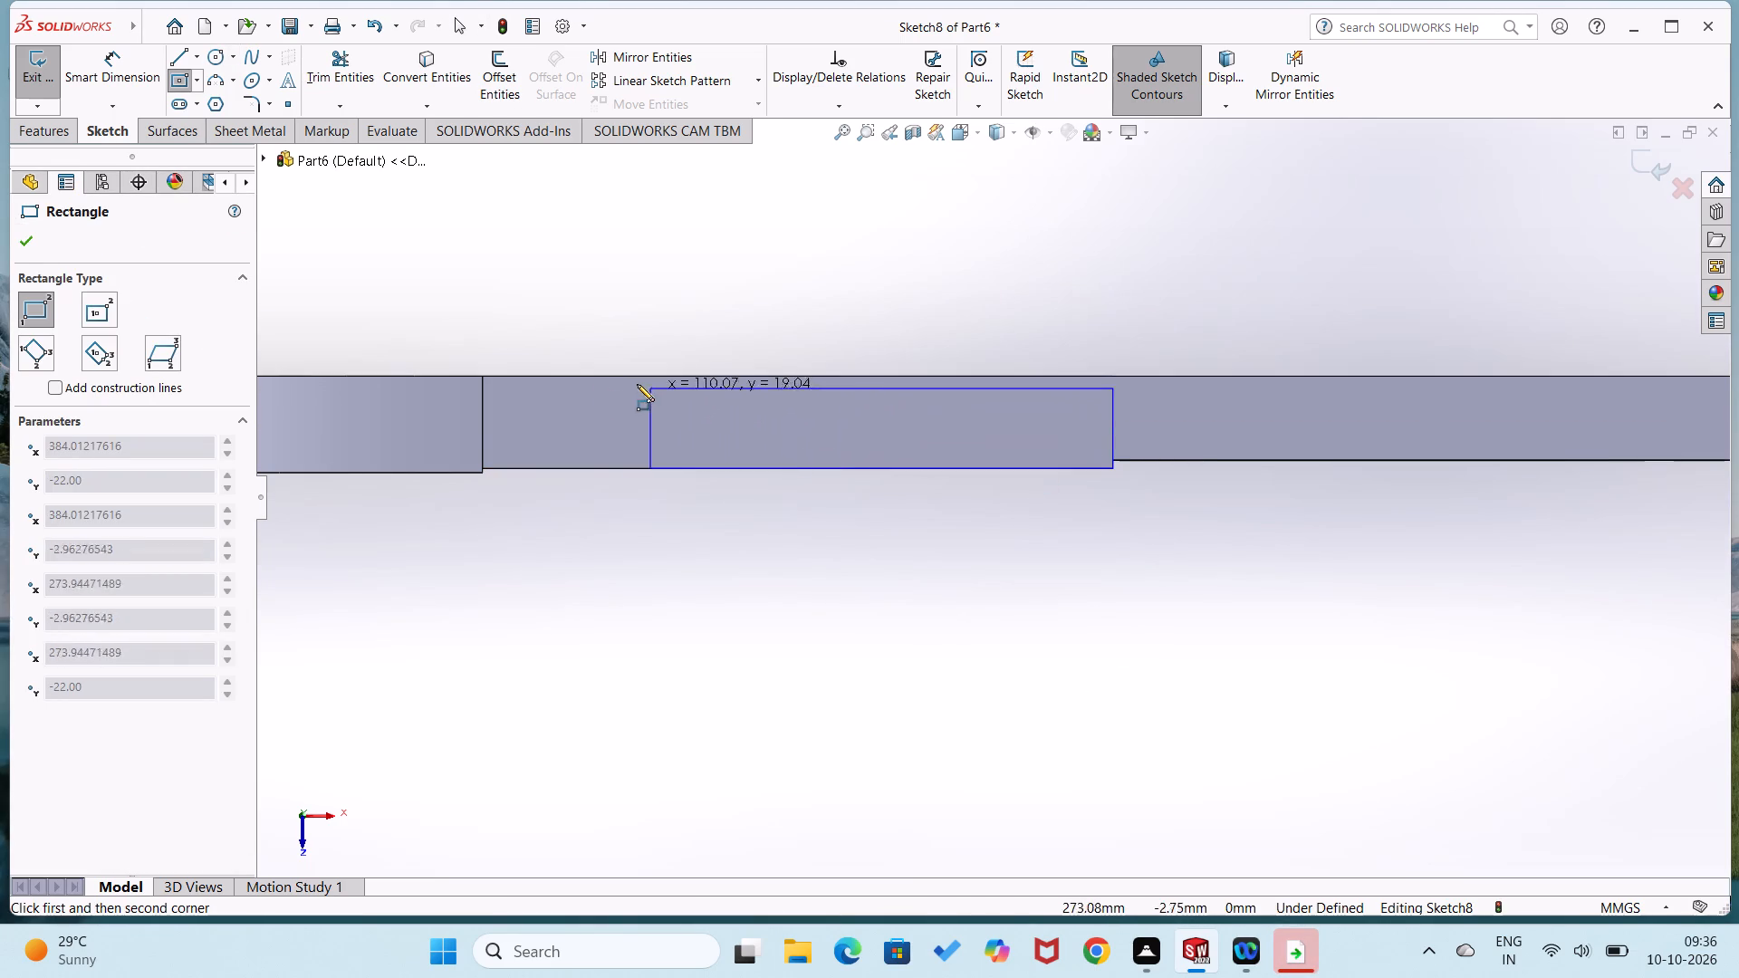
pyautogui.click(481, 379)
pyautogui.moveTo(531, 668); pyautogui.dragTo(534, 628, button='right')
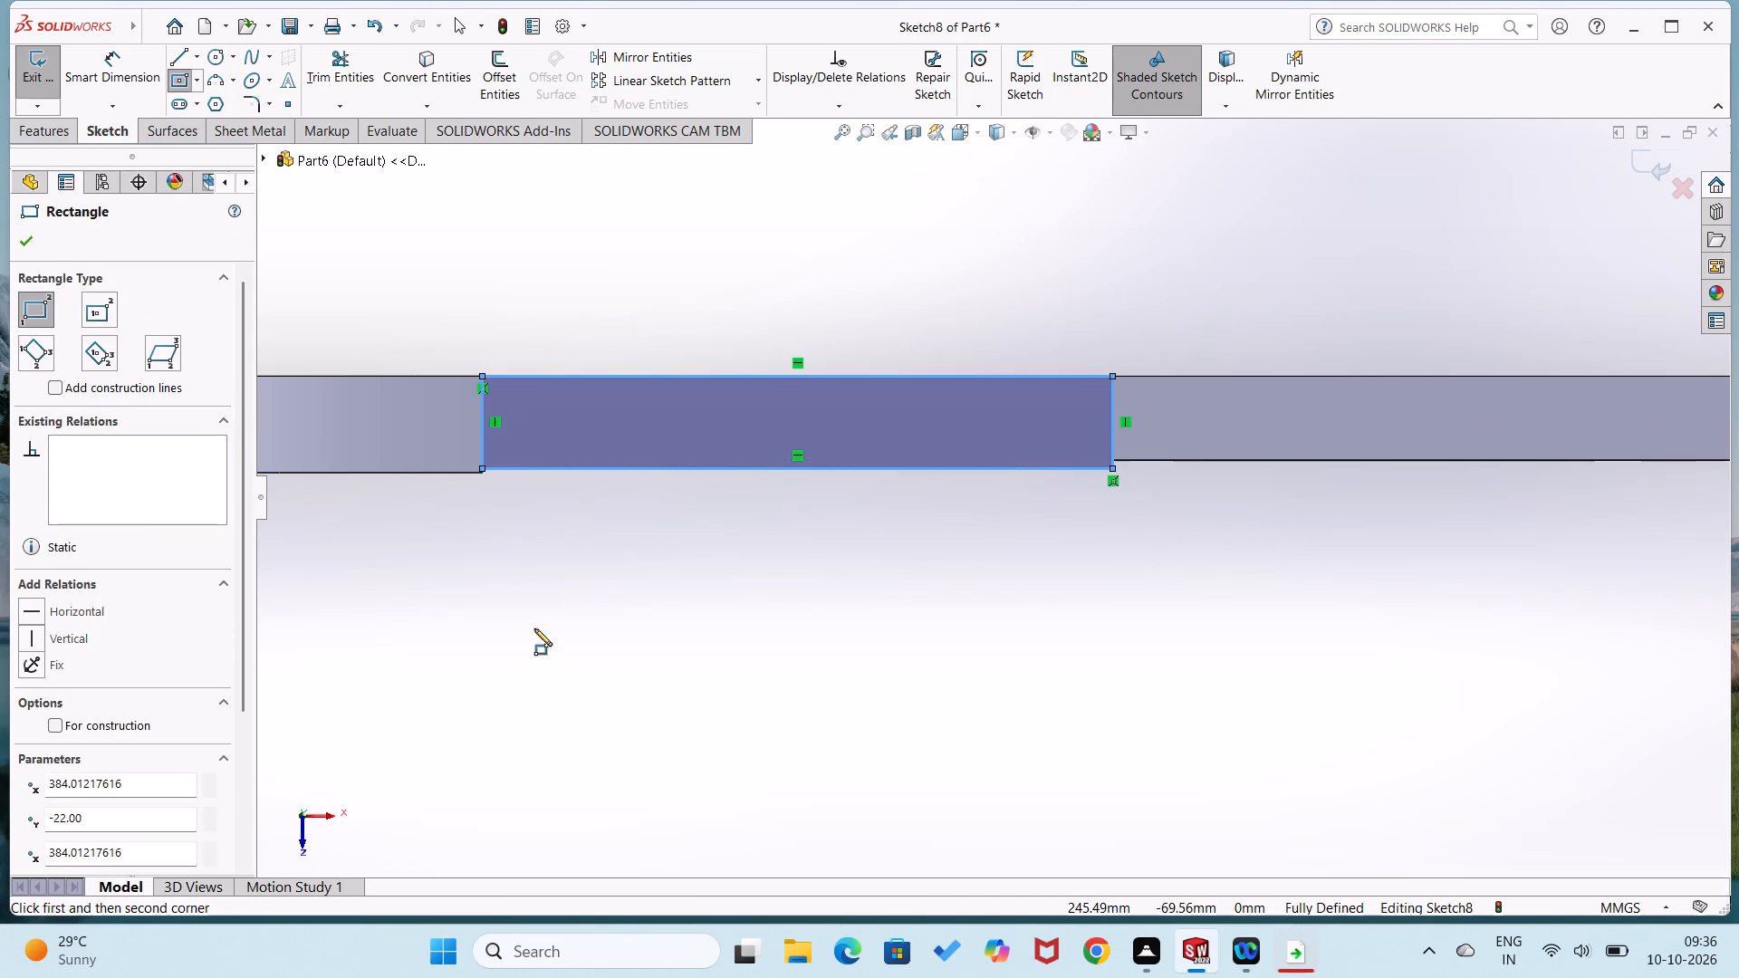
pyautogui.moveTo(534, 628); pyautogui.dragTo(549, 575, button='right')
pyautogui.moveTo(554, 574); pyautogui.dragTo(589, 671, button='middle')
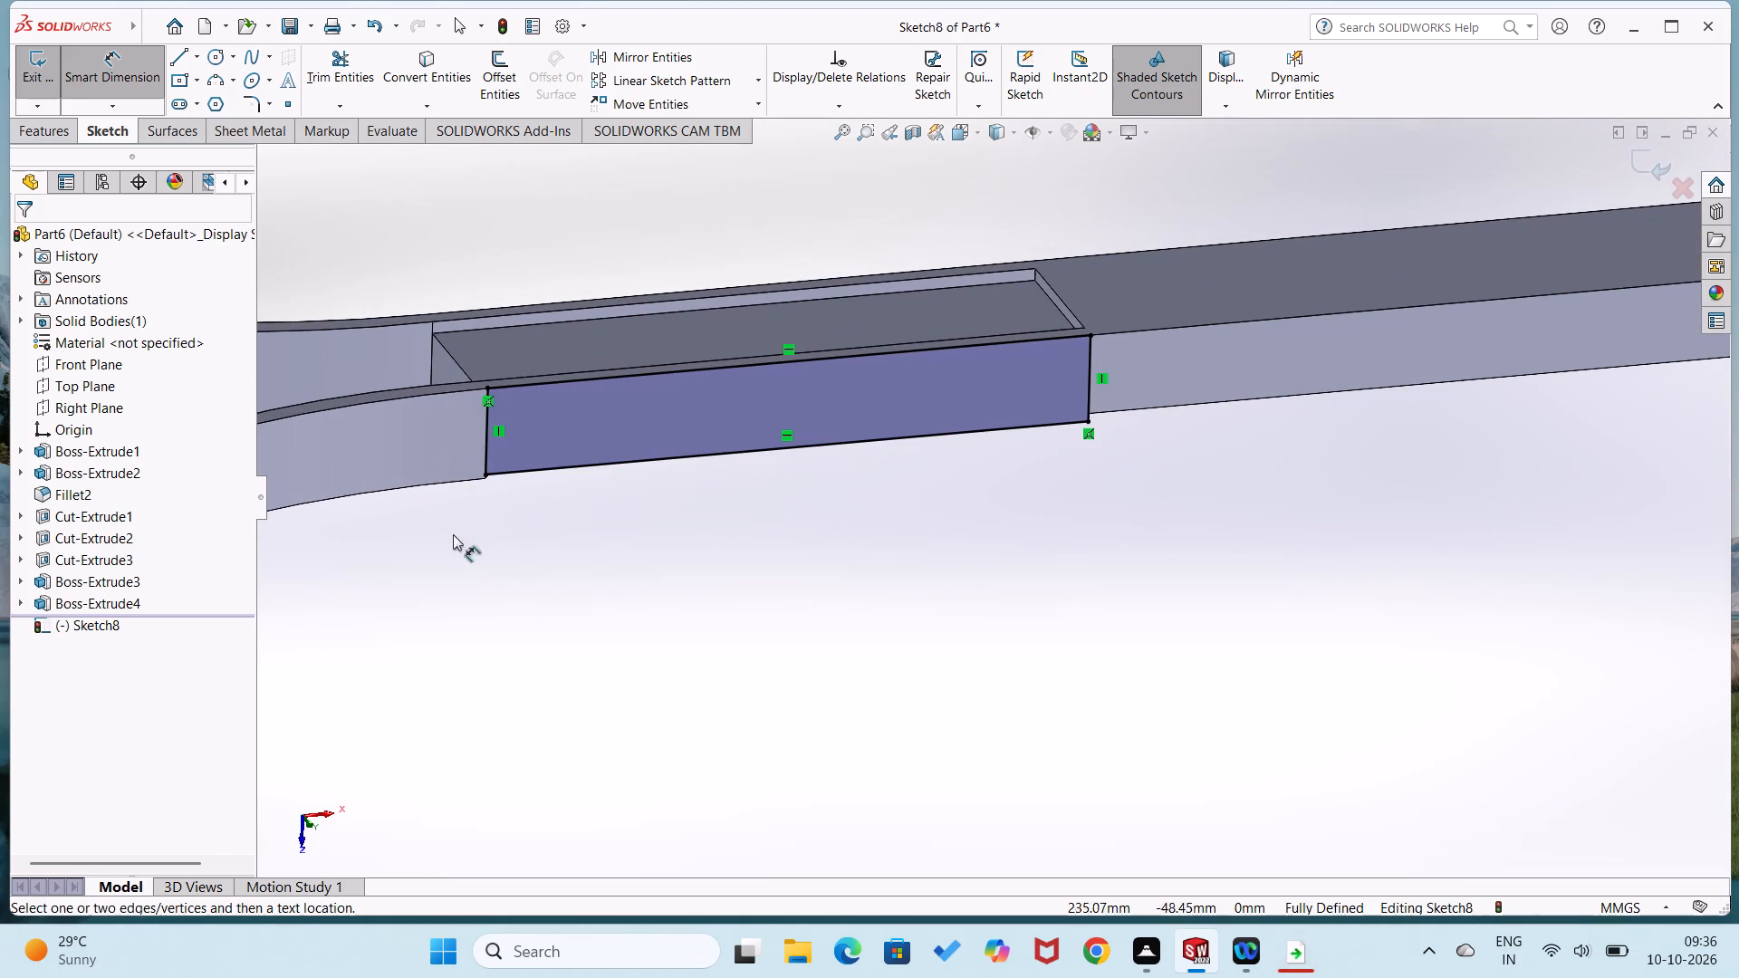
# Extrude the side-face rectangle as a blind boss 2 mm deep, merged with the handle.
pyautogui.click(53, 127)
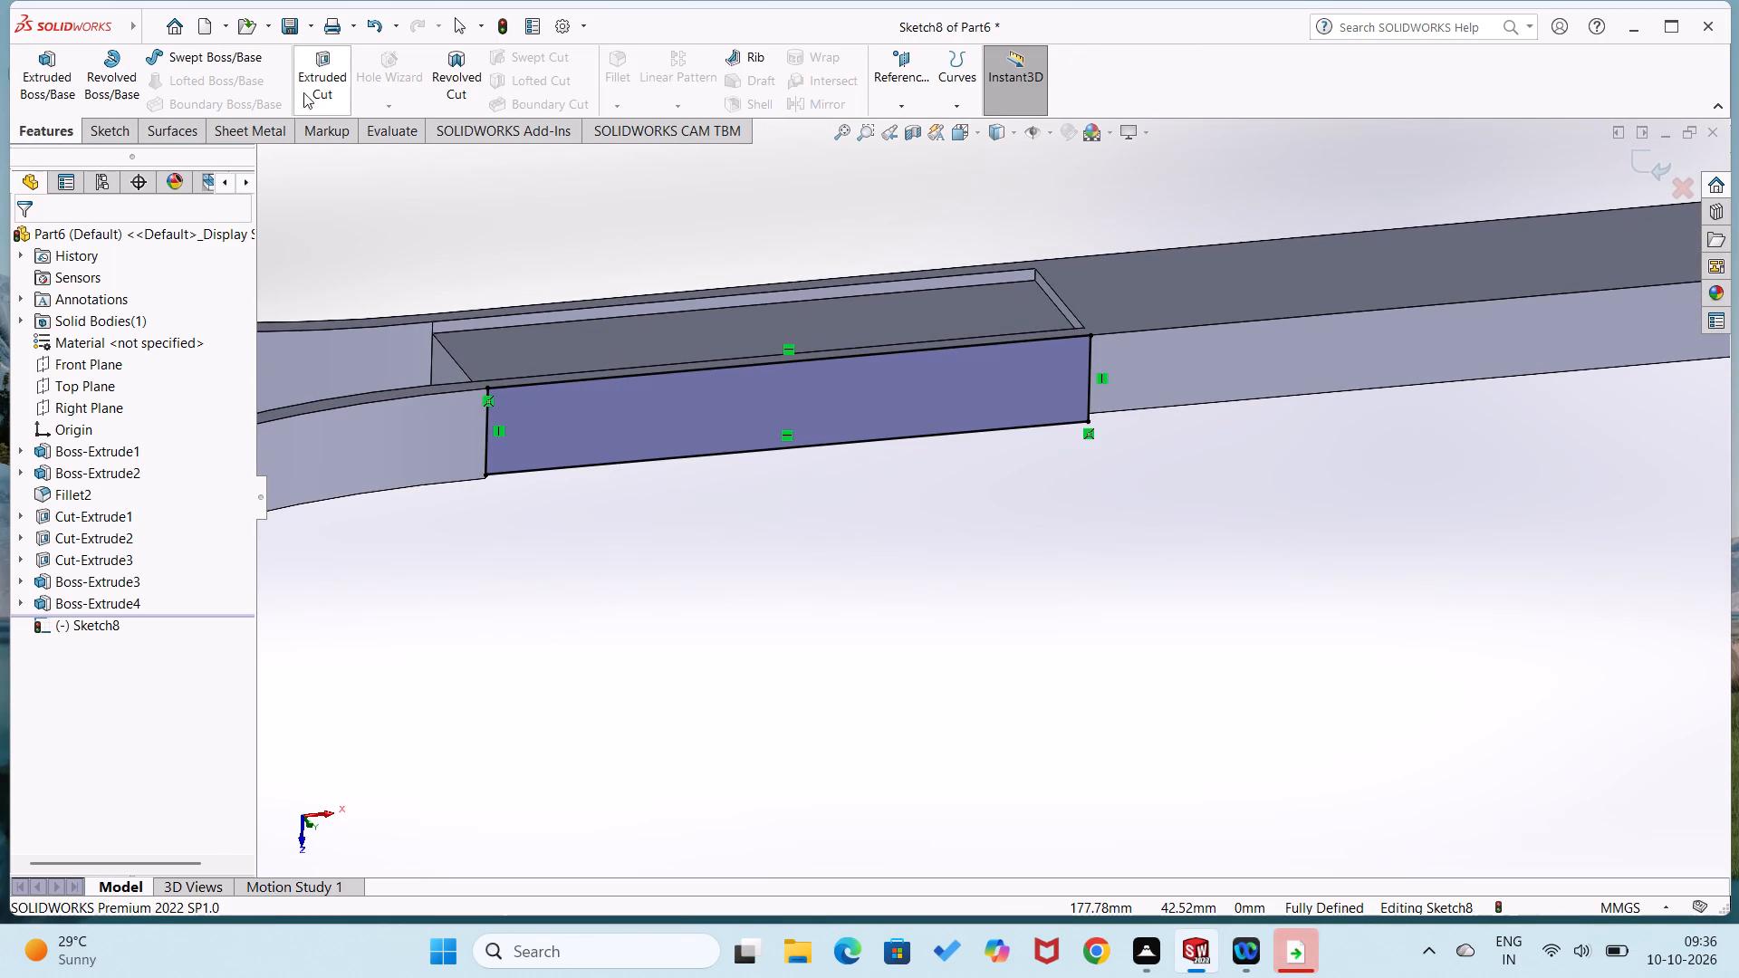
pyautogui.click(35, 74)
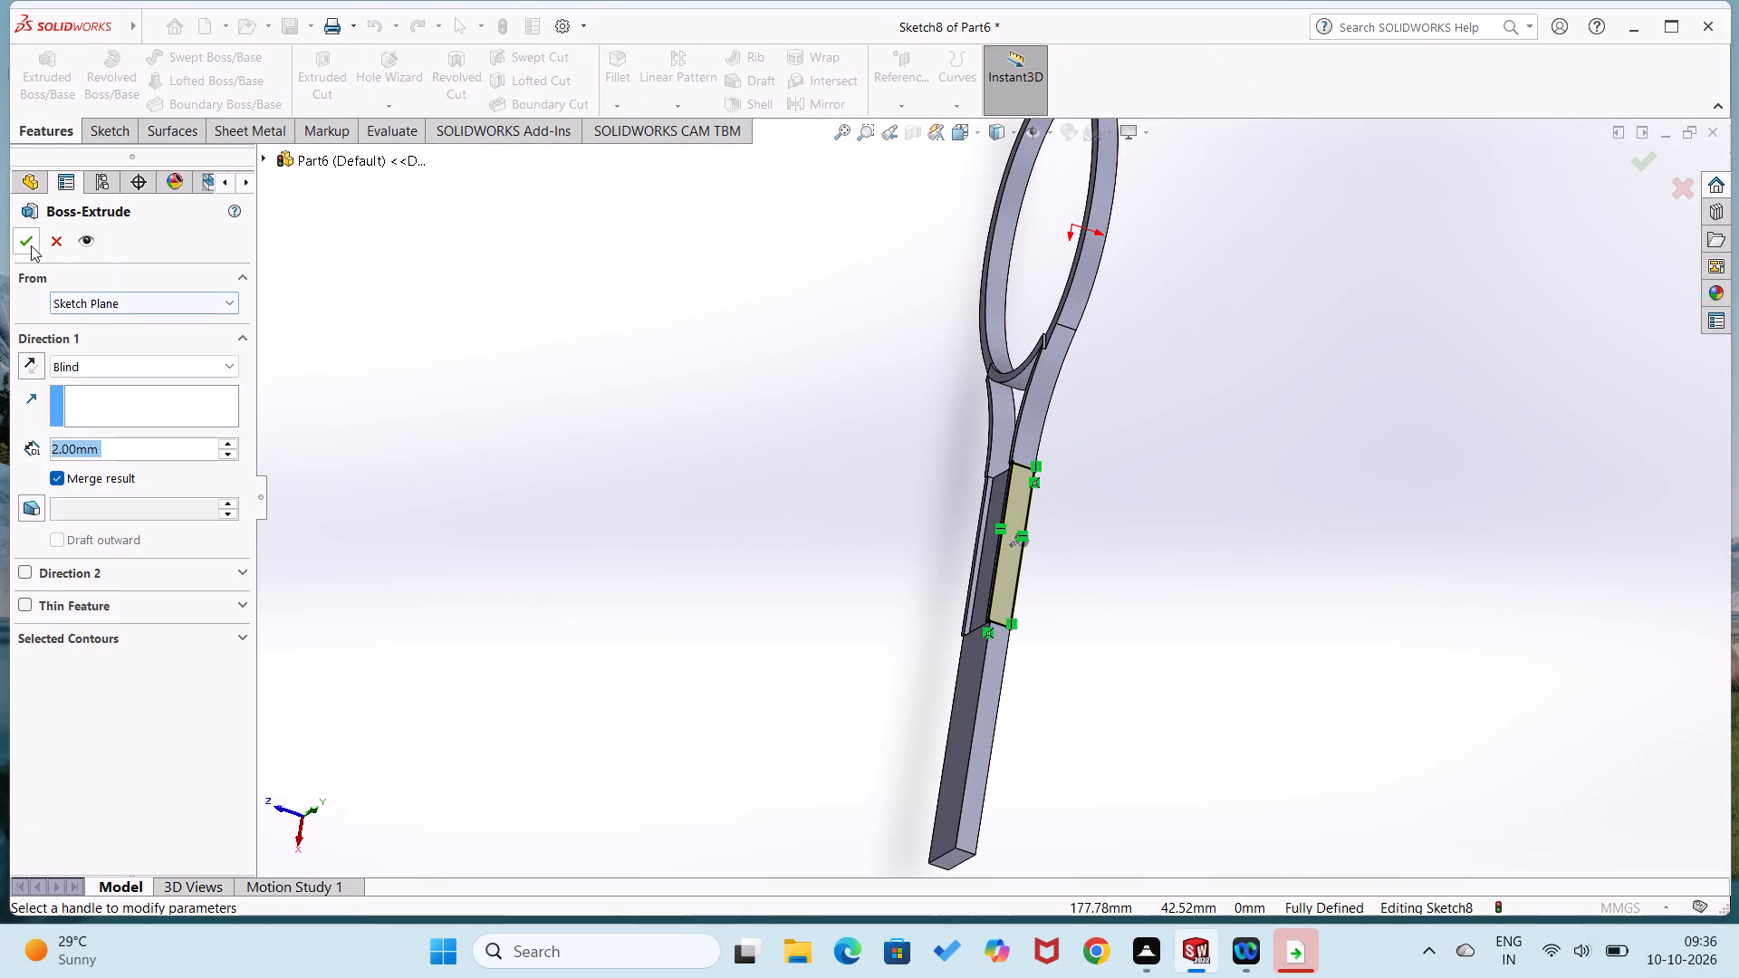
pyautogui.click(26, 240)
pyautogui.click(441, 410)
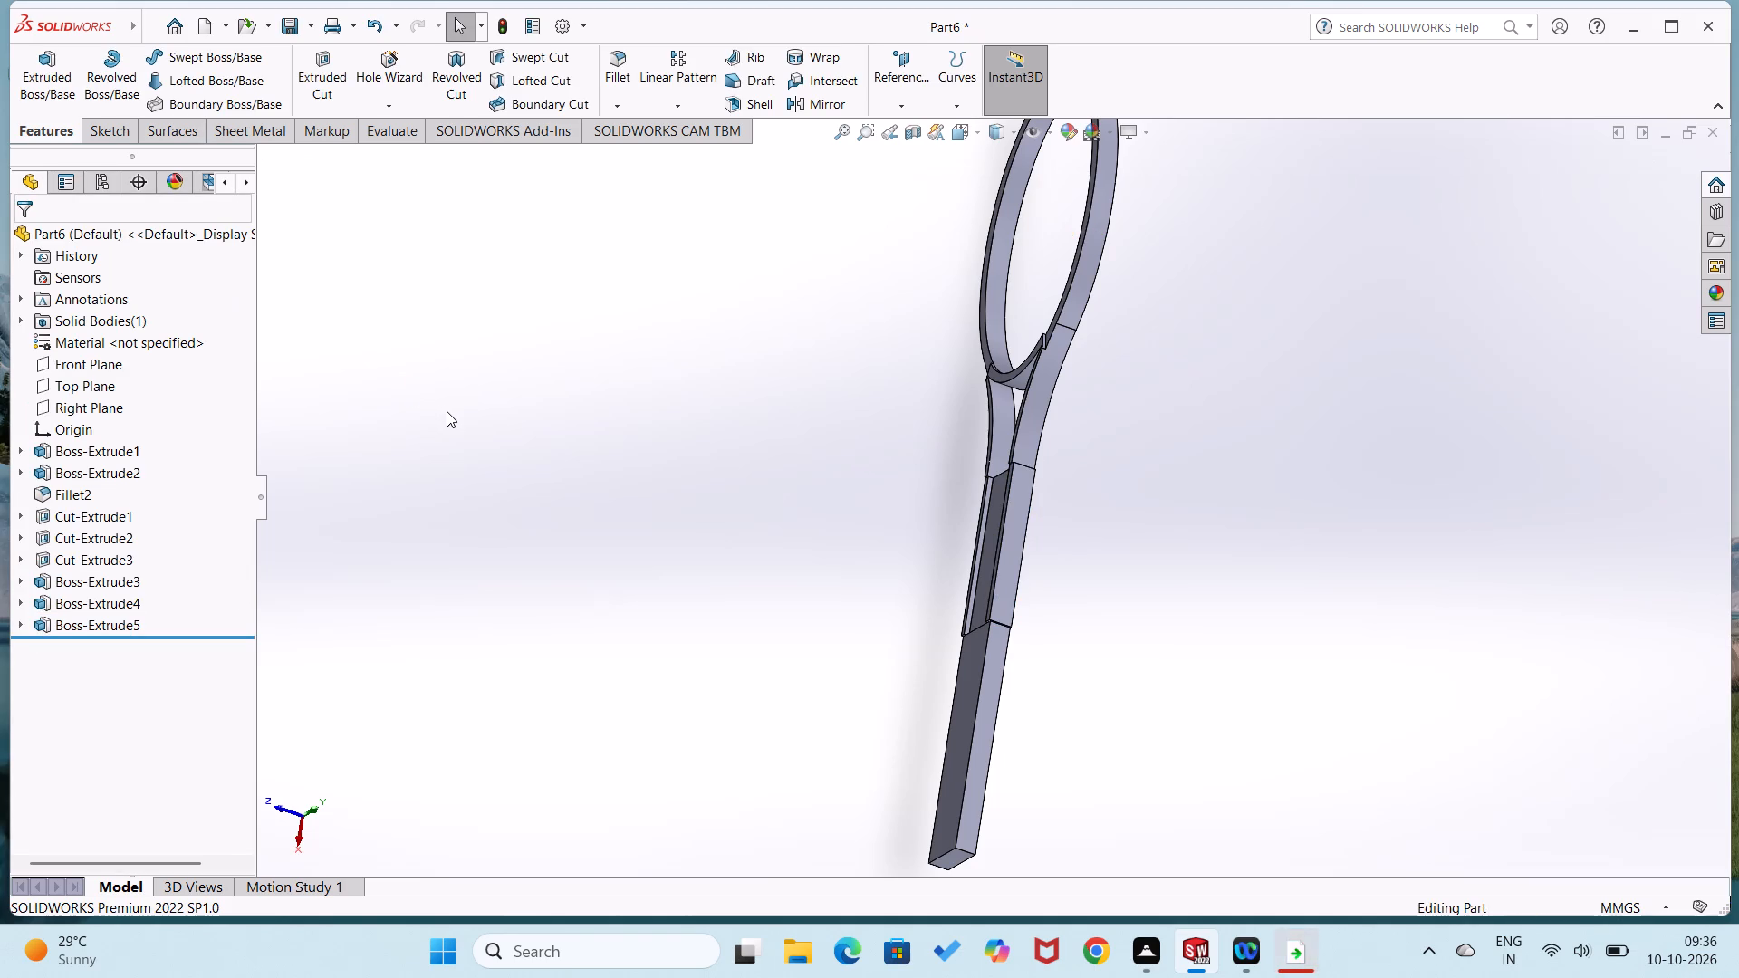
# Sketch a matching corner rectangle about 150 by 22 mm on the handle's opposite side face, between the border's step corner and the neck end.
pyautogui.moveTo(449, 411); pyautogui.dragTo(749, 449, button='middle')
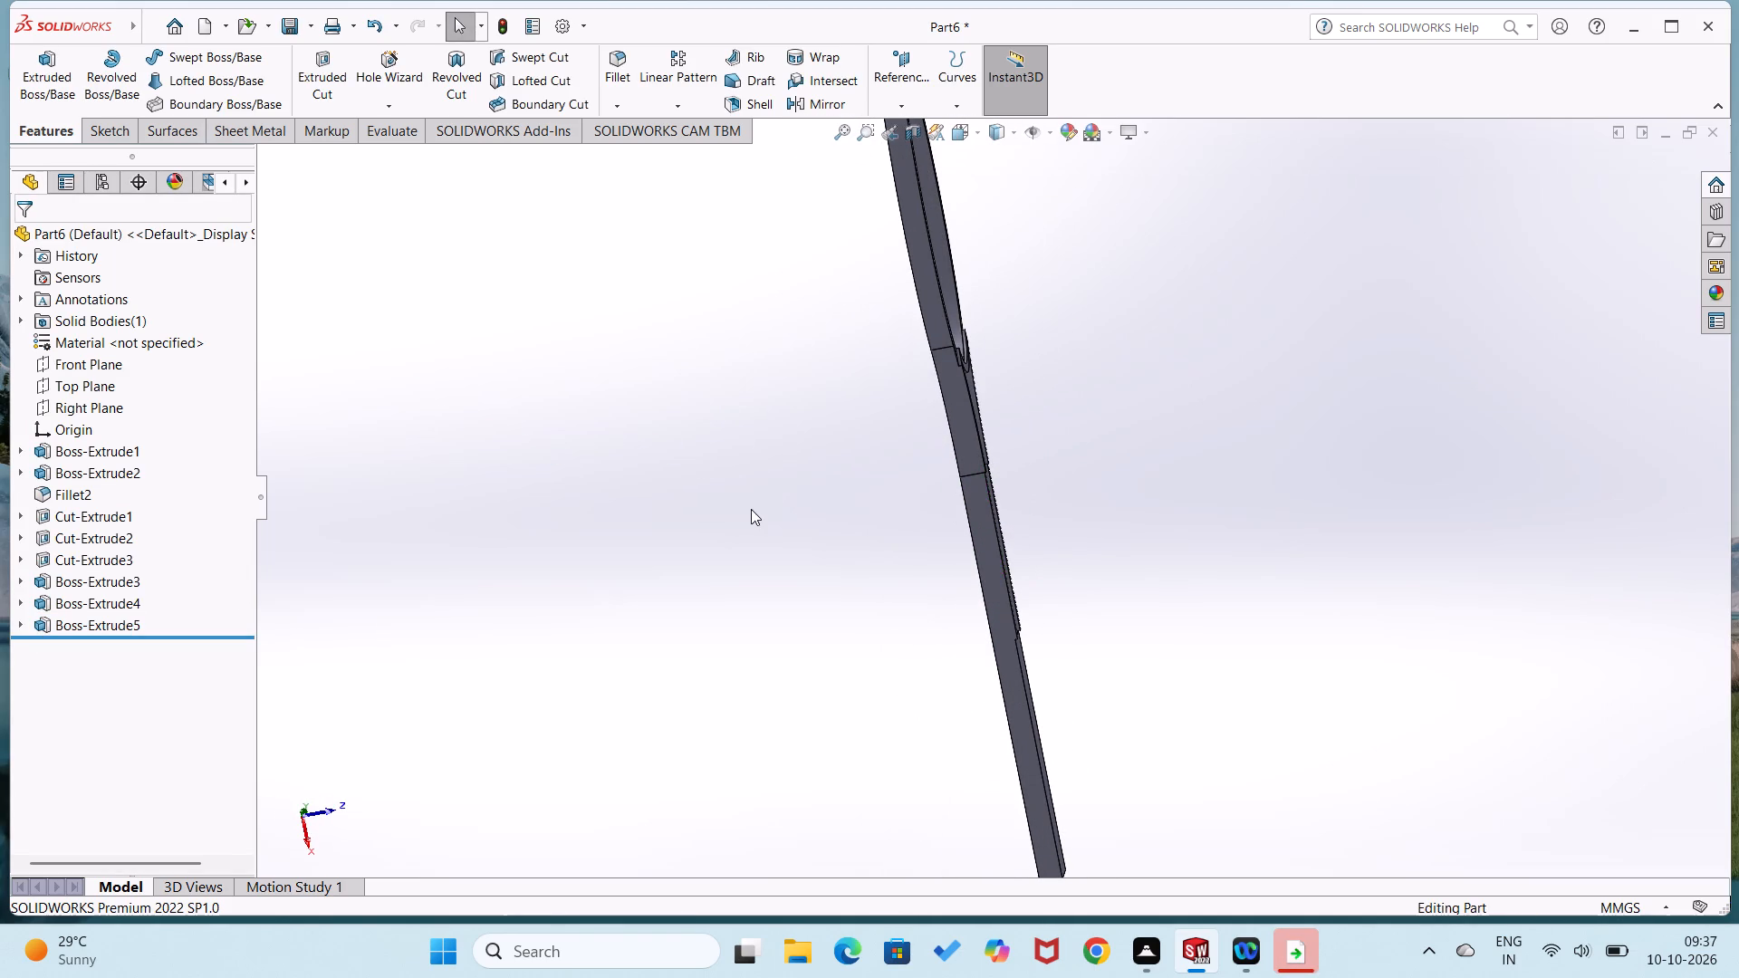
pyautogui.moveTo(759, 512); pyautogui.dragTo(1018, 593, button='middle')
pyautogui.scroll(-1, 859, 518)
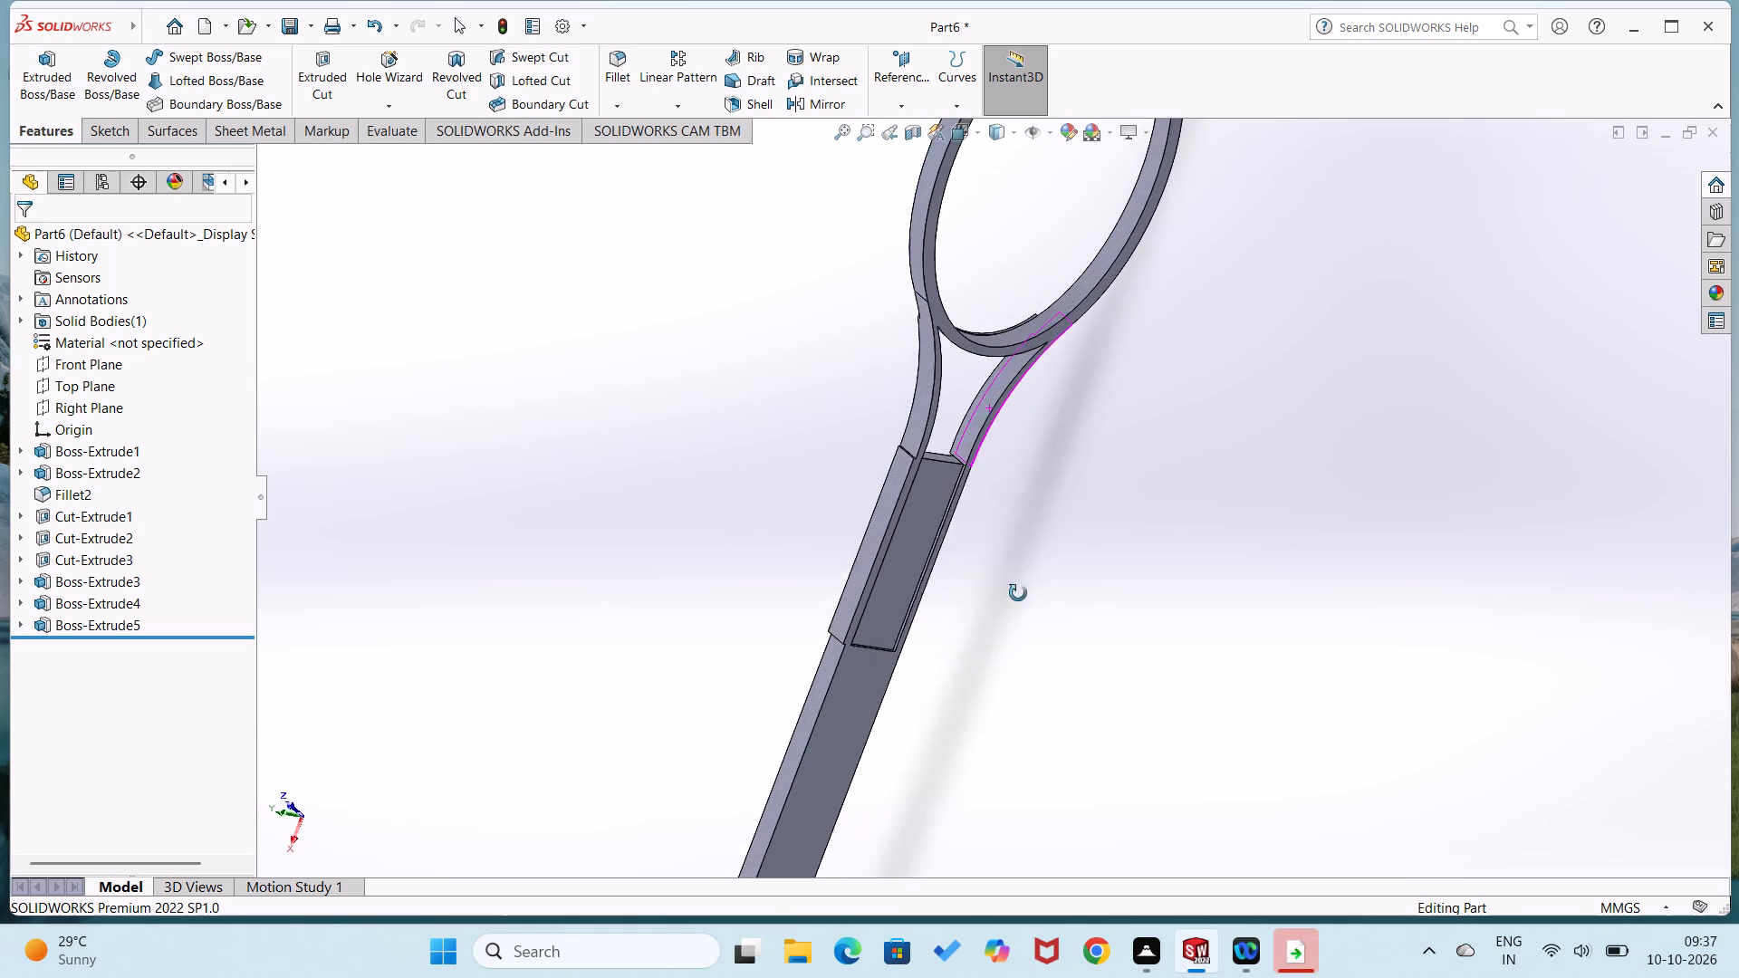
pyautogui.moveTo(1018, 593); pyautogui.dragTo(1111, 803, button='middle')
pyautogui.moveTo(993, 702); pyautogui.dragTo(1062, 872, button='middle')
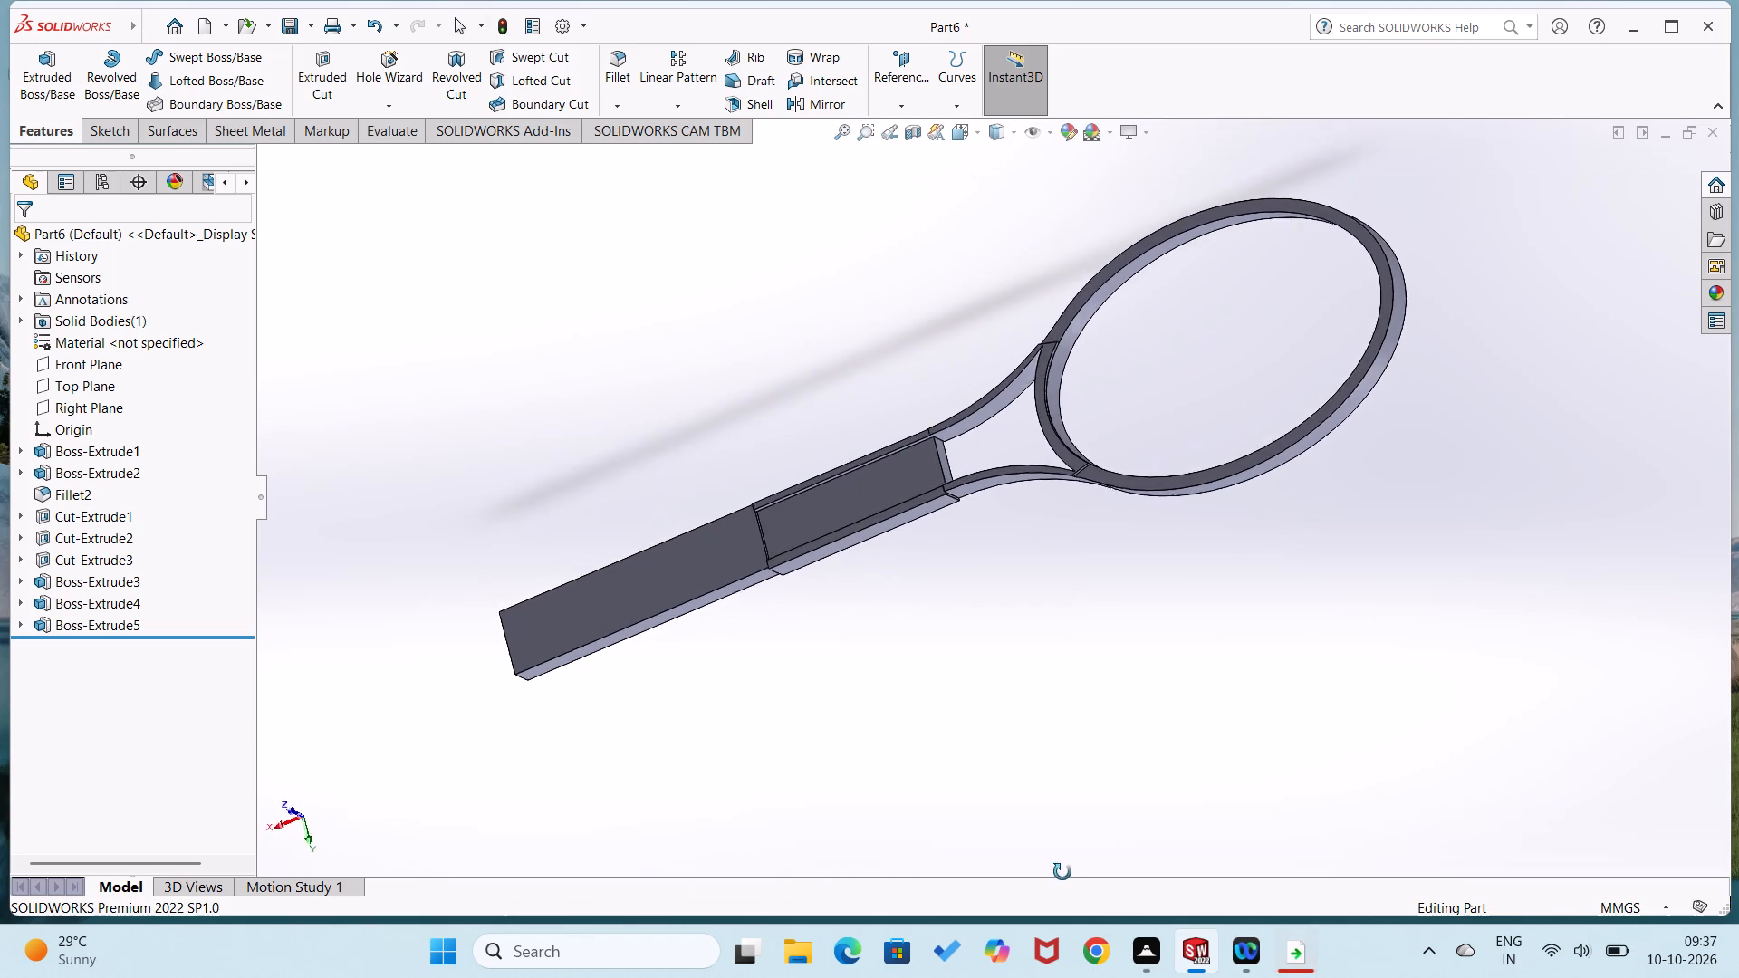
pyautogui.moveTo(1062, 872); pyautogui.dragTo(1053, 887, button='middle')
pyautogui.moveTo(831, 445); pyautogui.dragTo(893, 691, button='middle')
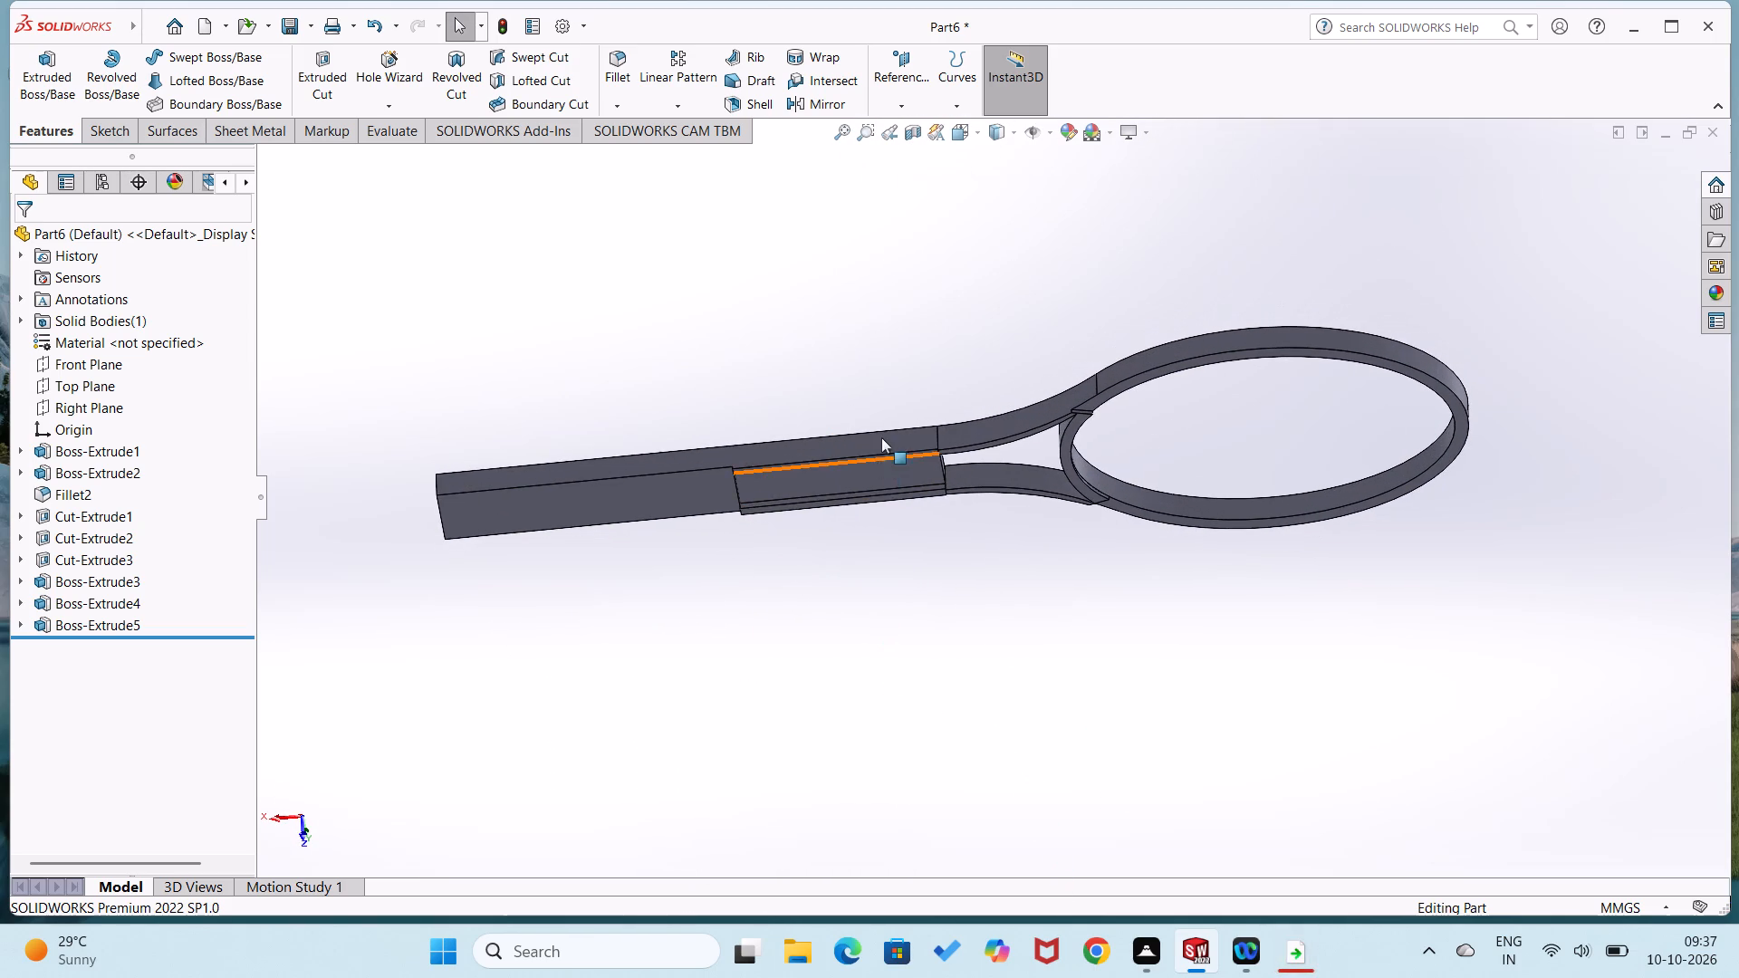
pyautogui.rightClick(880, 439)
pyautogui.click(927, 415)
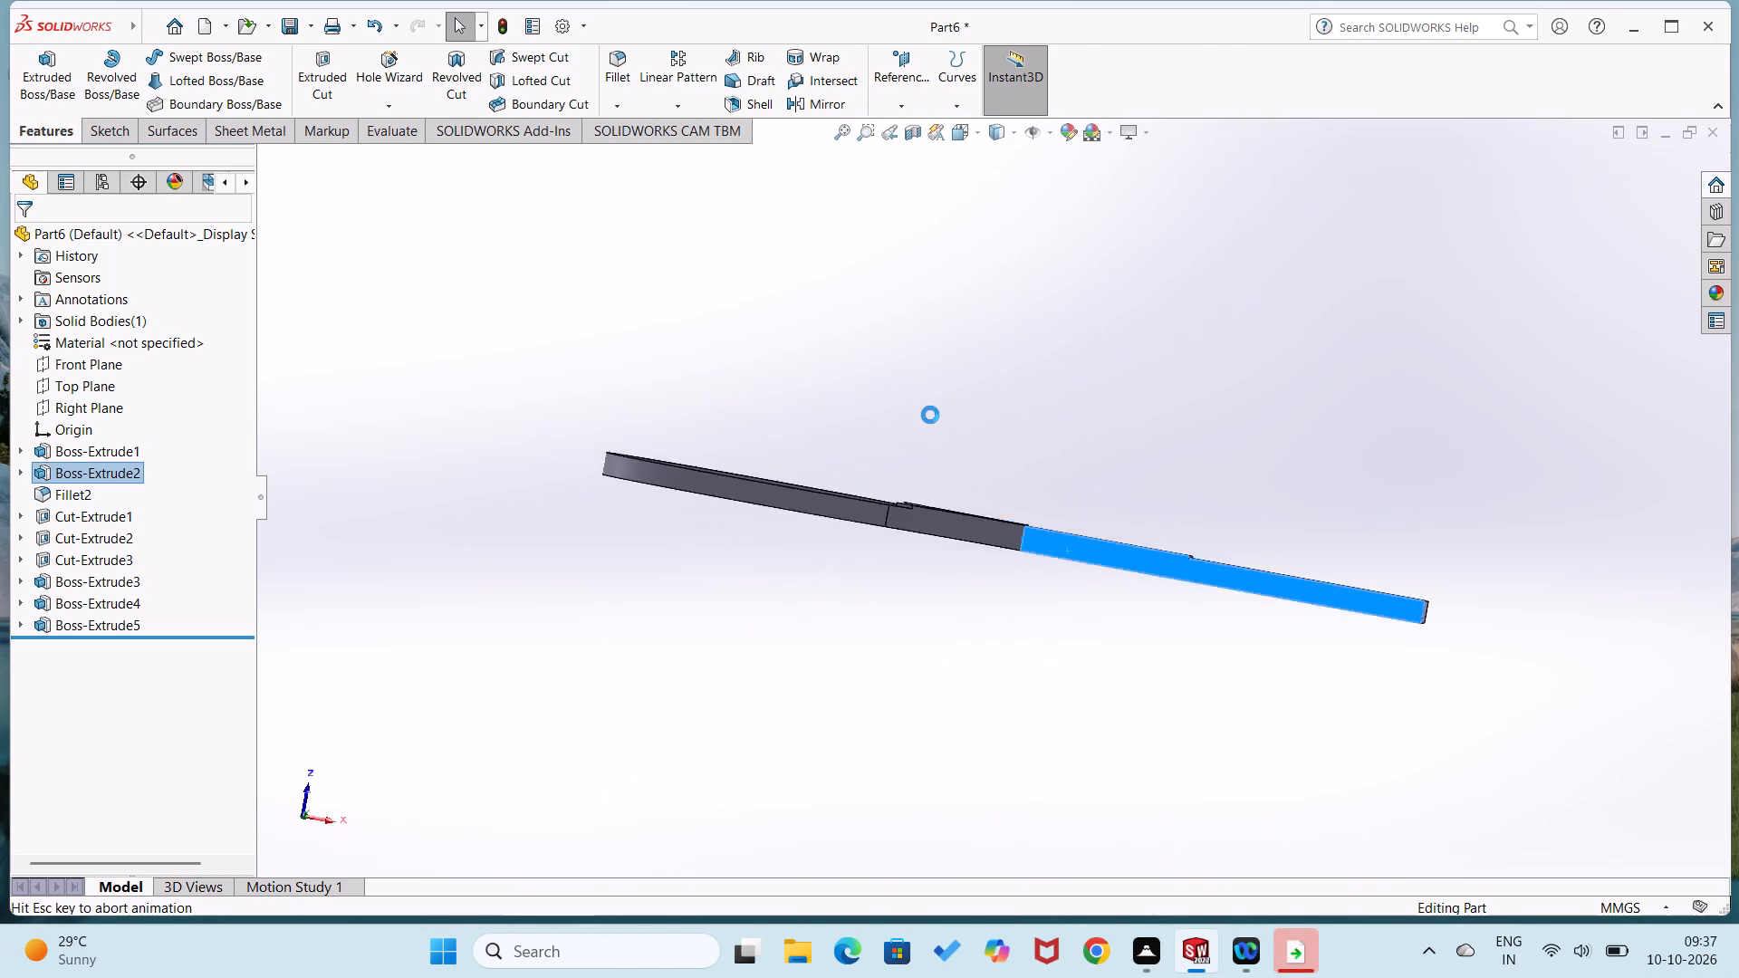
pyautogui.scroll(-1, 983, 493)
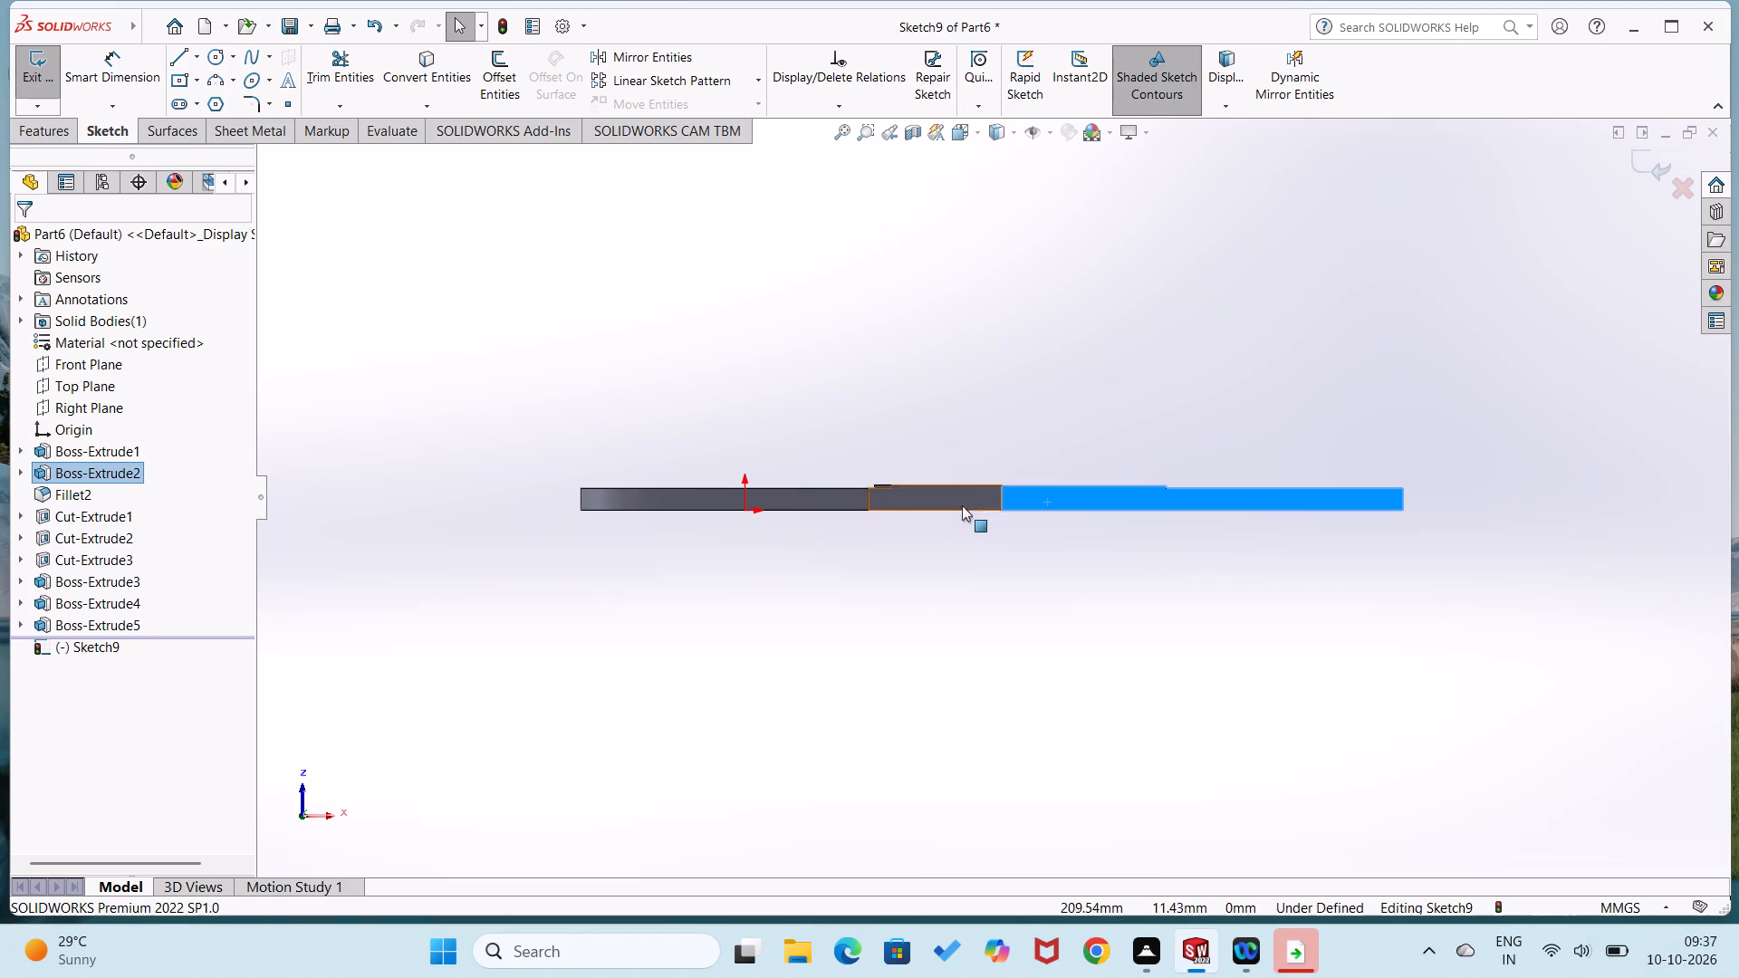
pyautogui.scroll(-2, 962, 505)
pyautogui.click(860, 629)
pyautogui.moveTo(1107, 602); pyautogui.dragTo(991, 706, button='right')
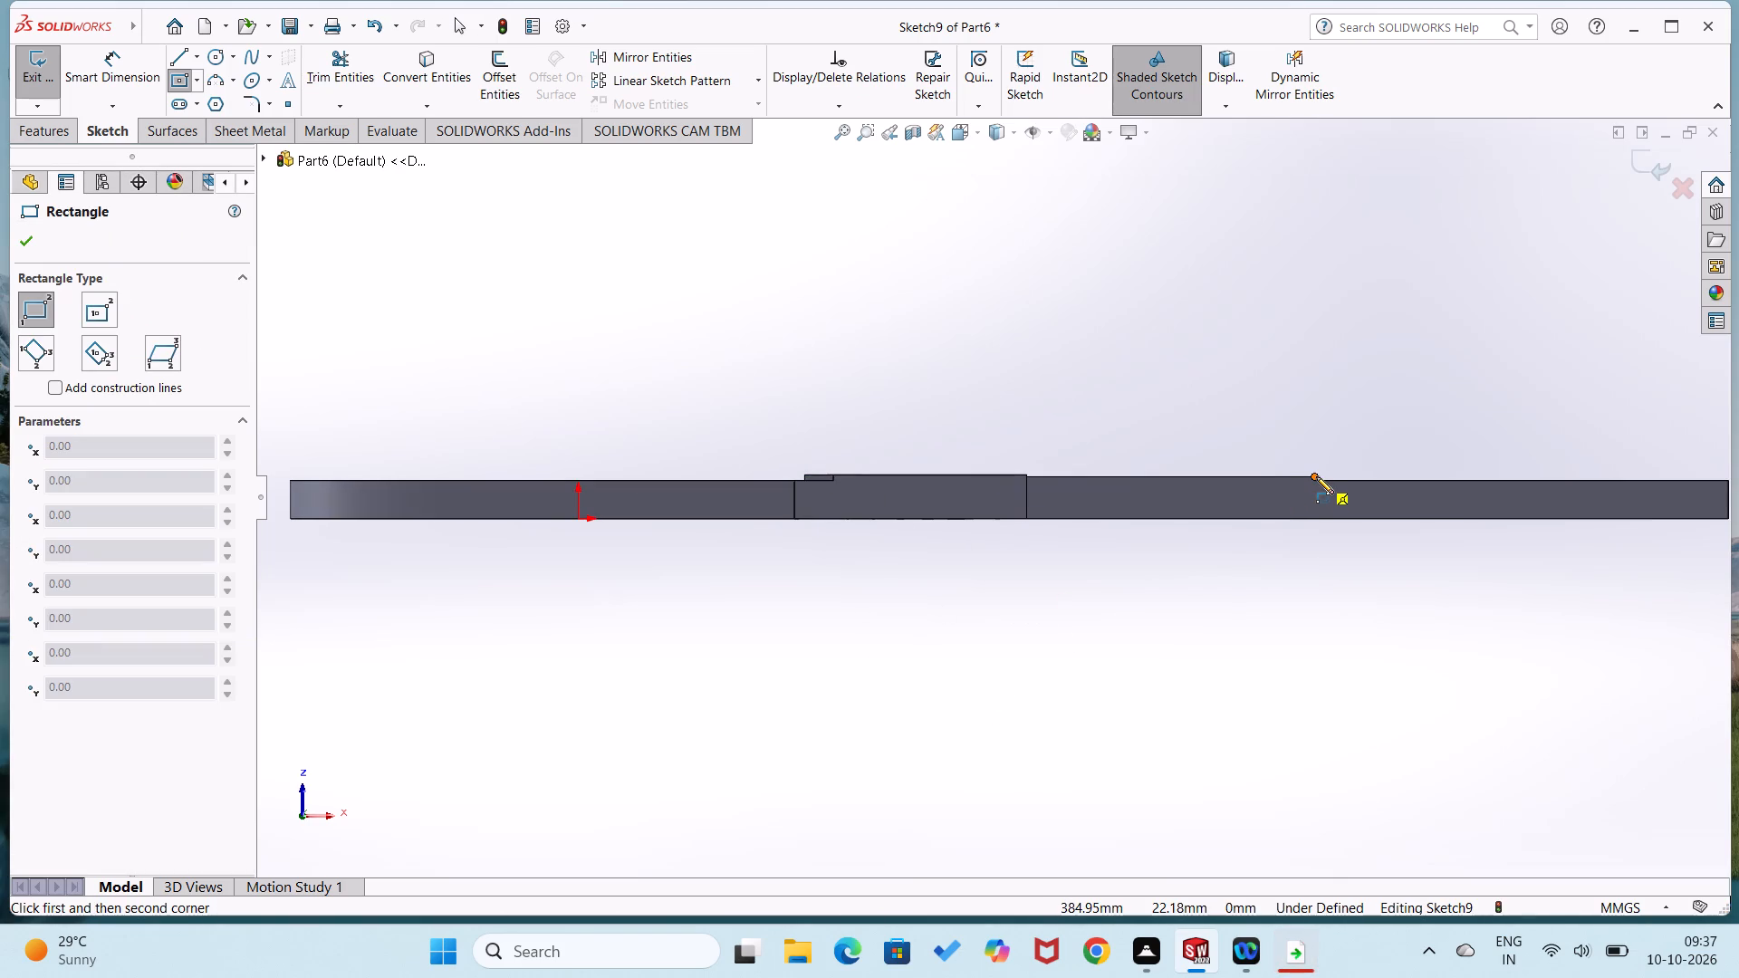
pyautogui.scroll(-4, 1316, 476)
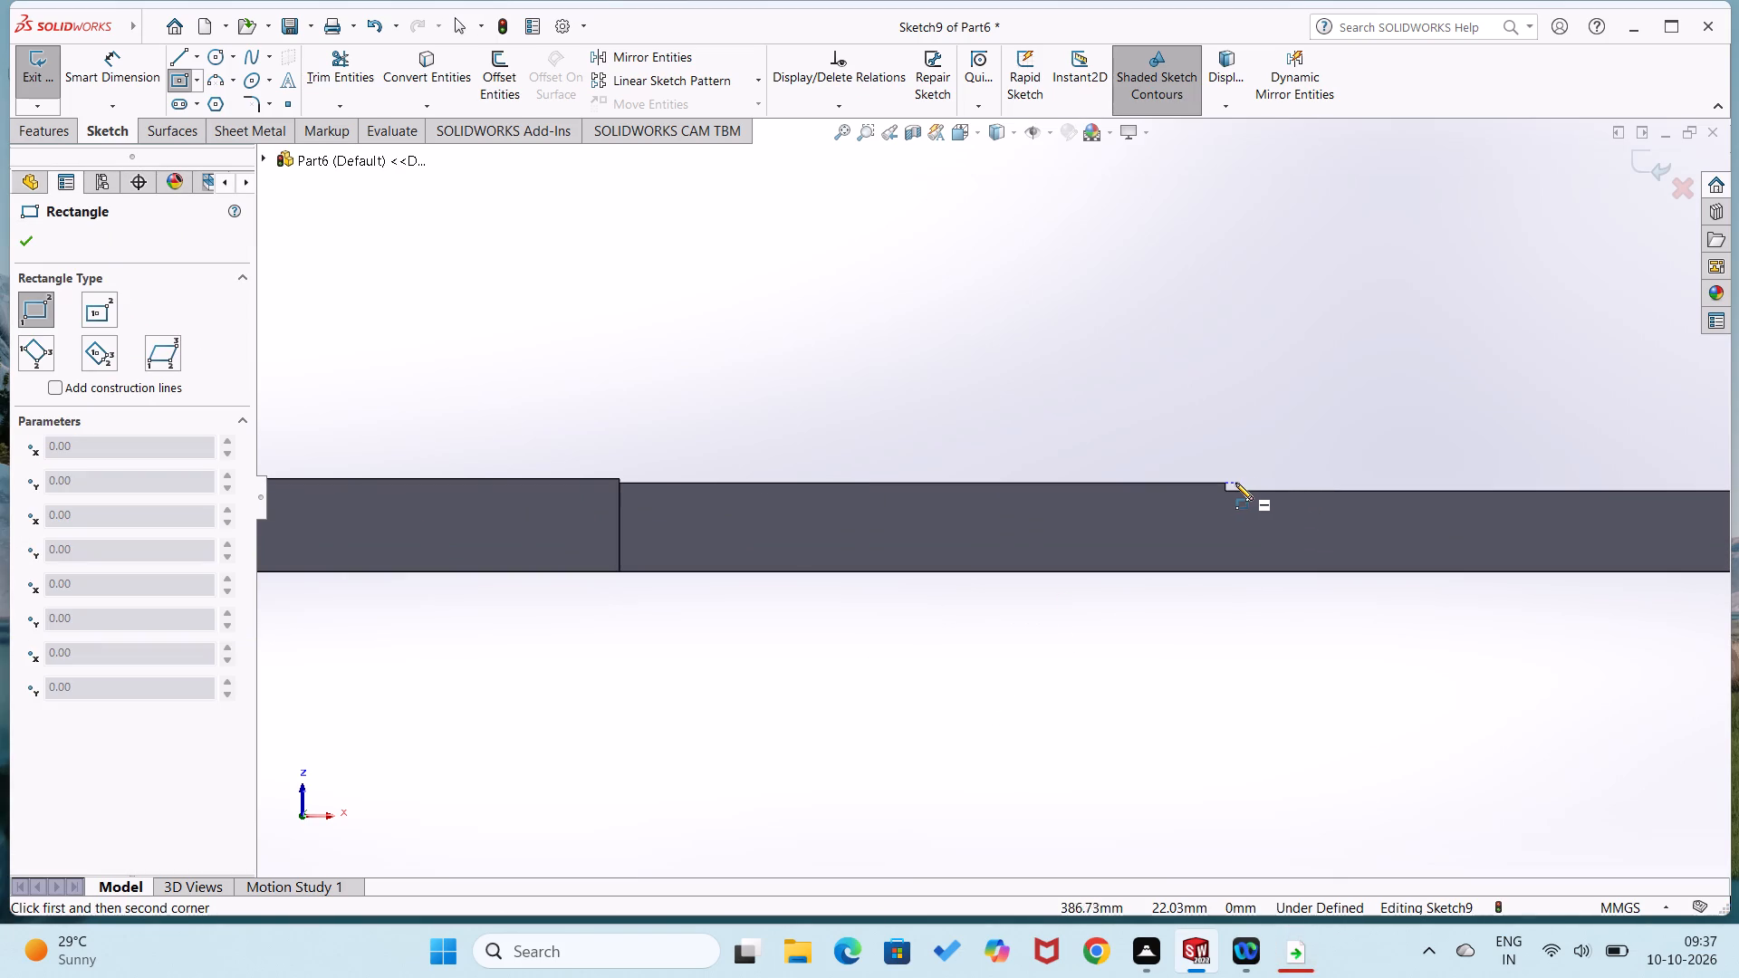
pyautogui.click(1224, 482)
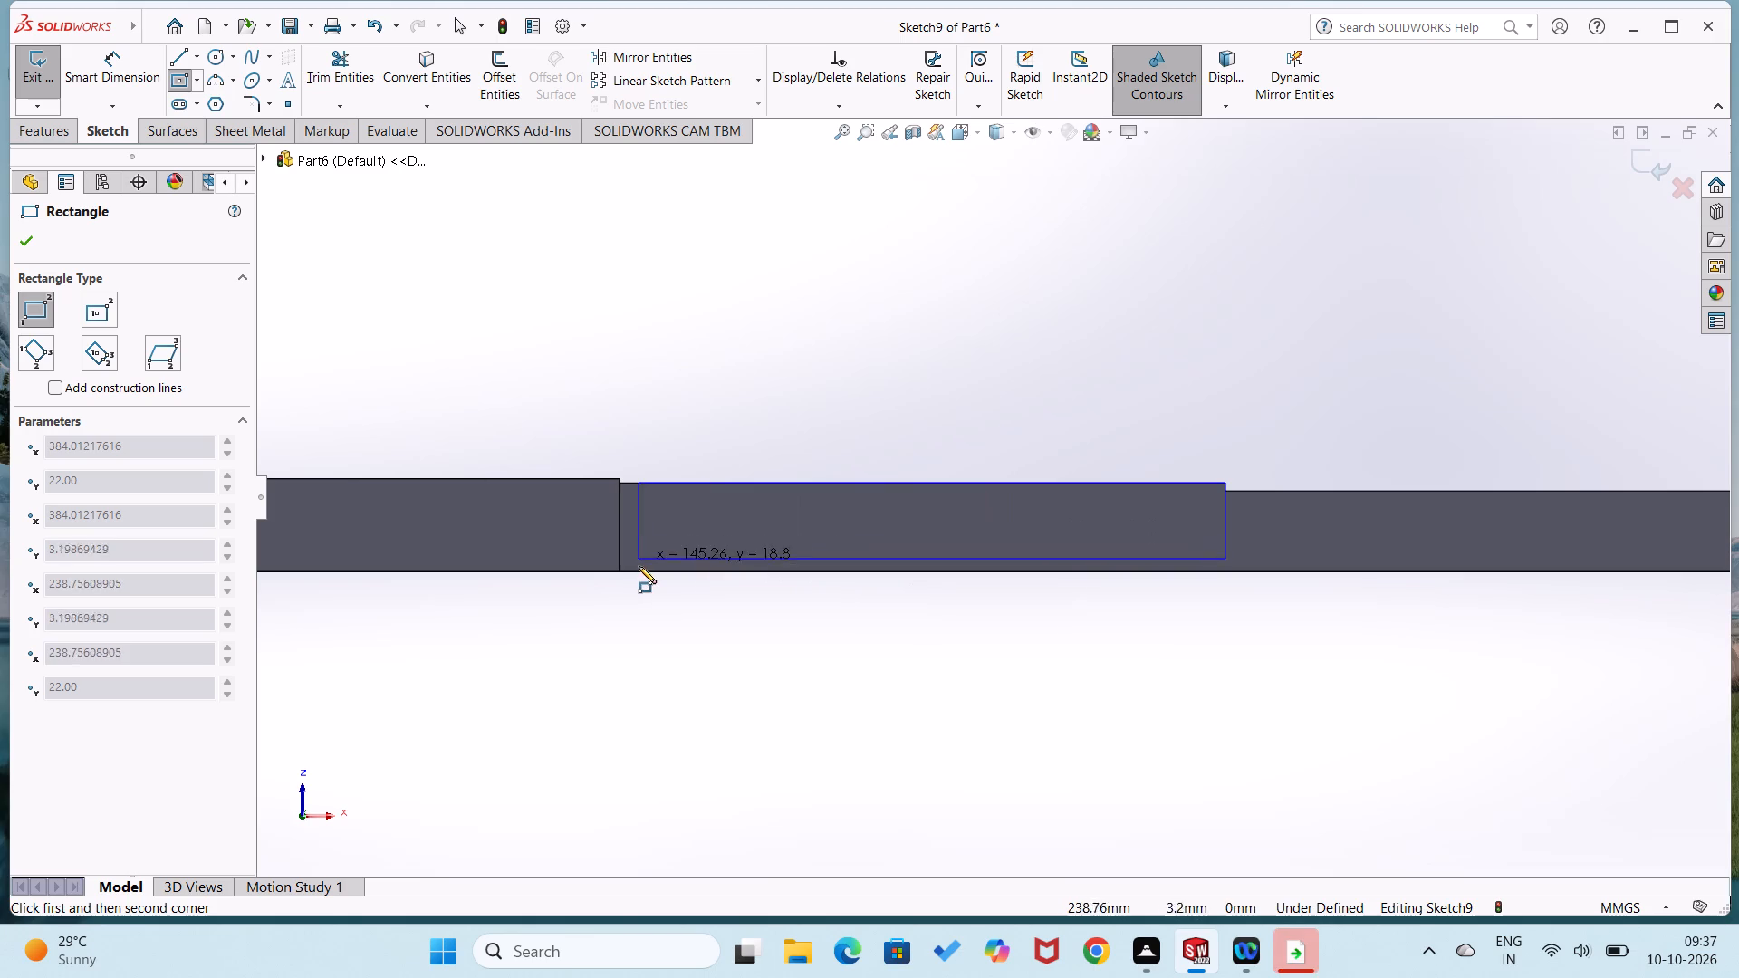
pyautogui.click(616, 571)
pyautogui.moveTo(573, 684); pyautogui.dragTo(592, 578, button='right')
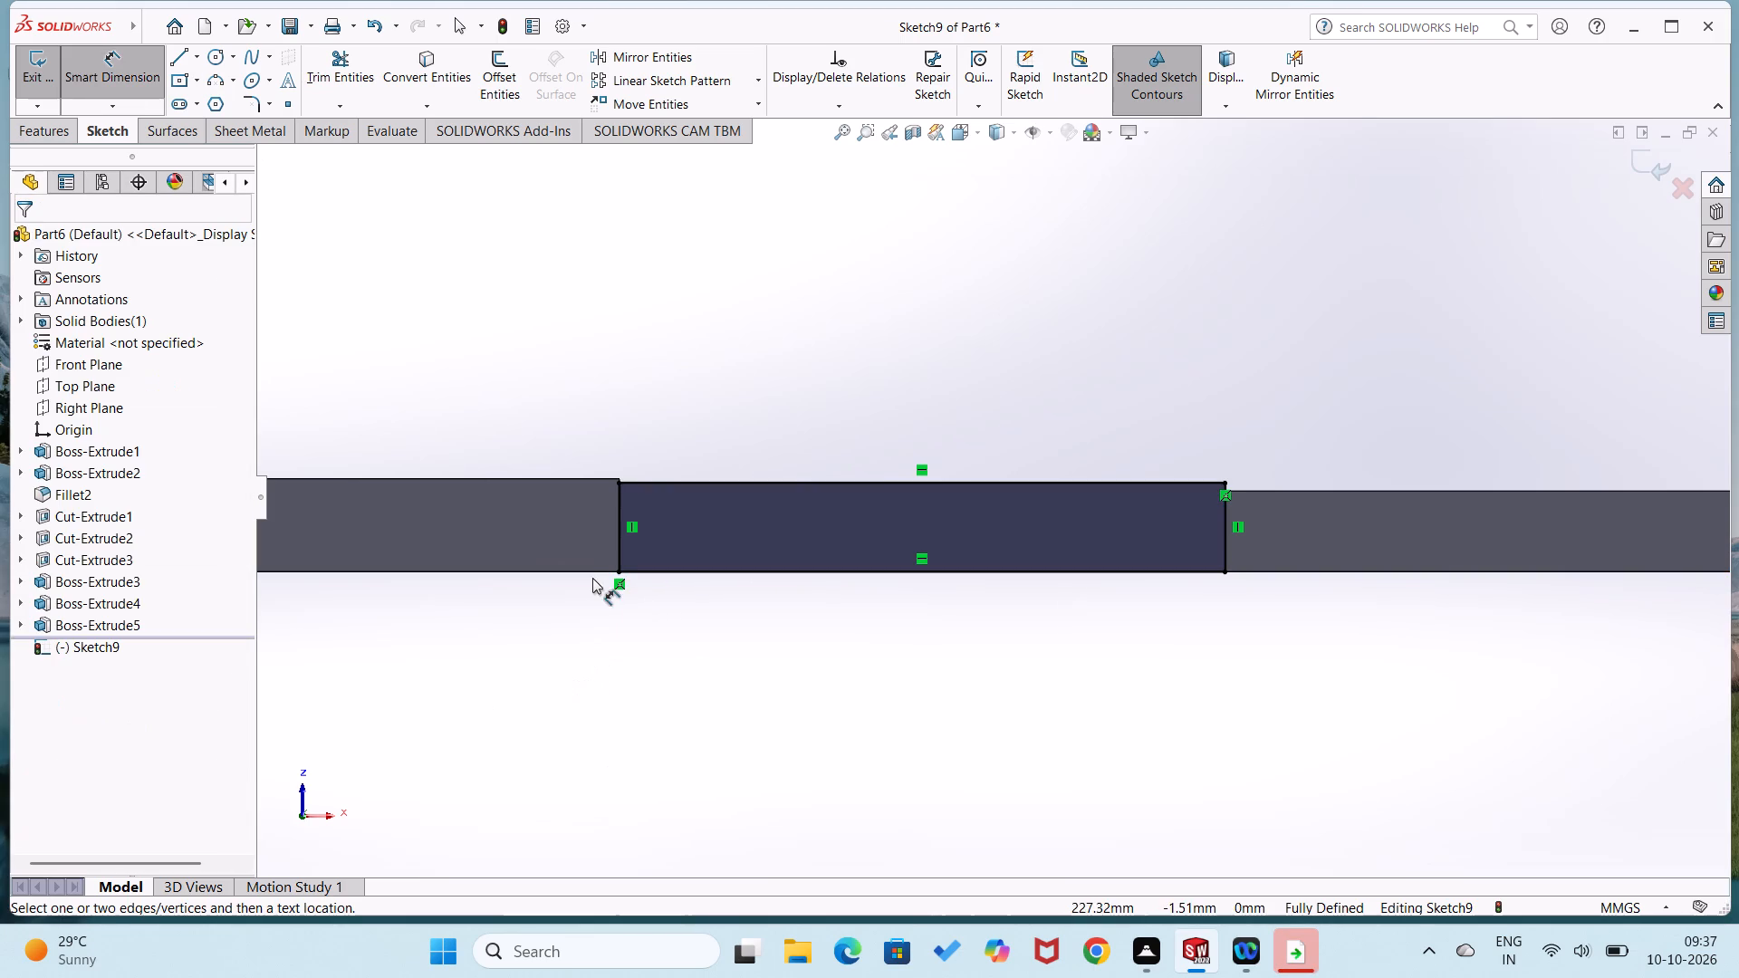
# Extrude the opposite side-face rectangle as a blind boss 2 mm deep, merged with the handle.
pyautogui.click(54, 132)
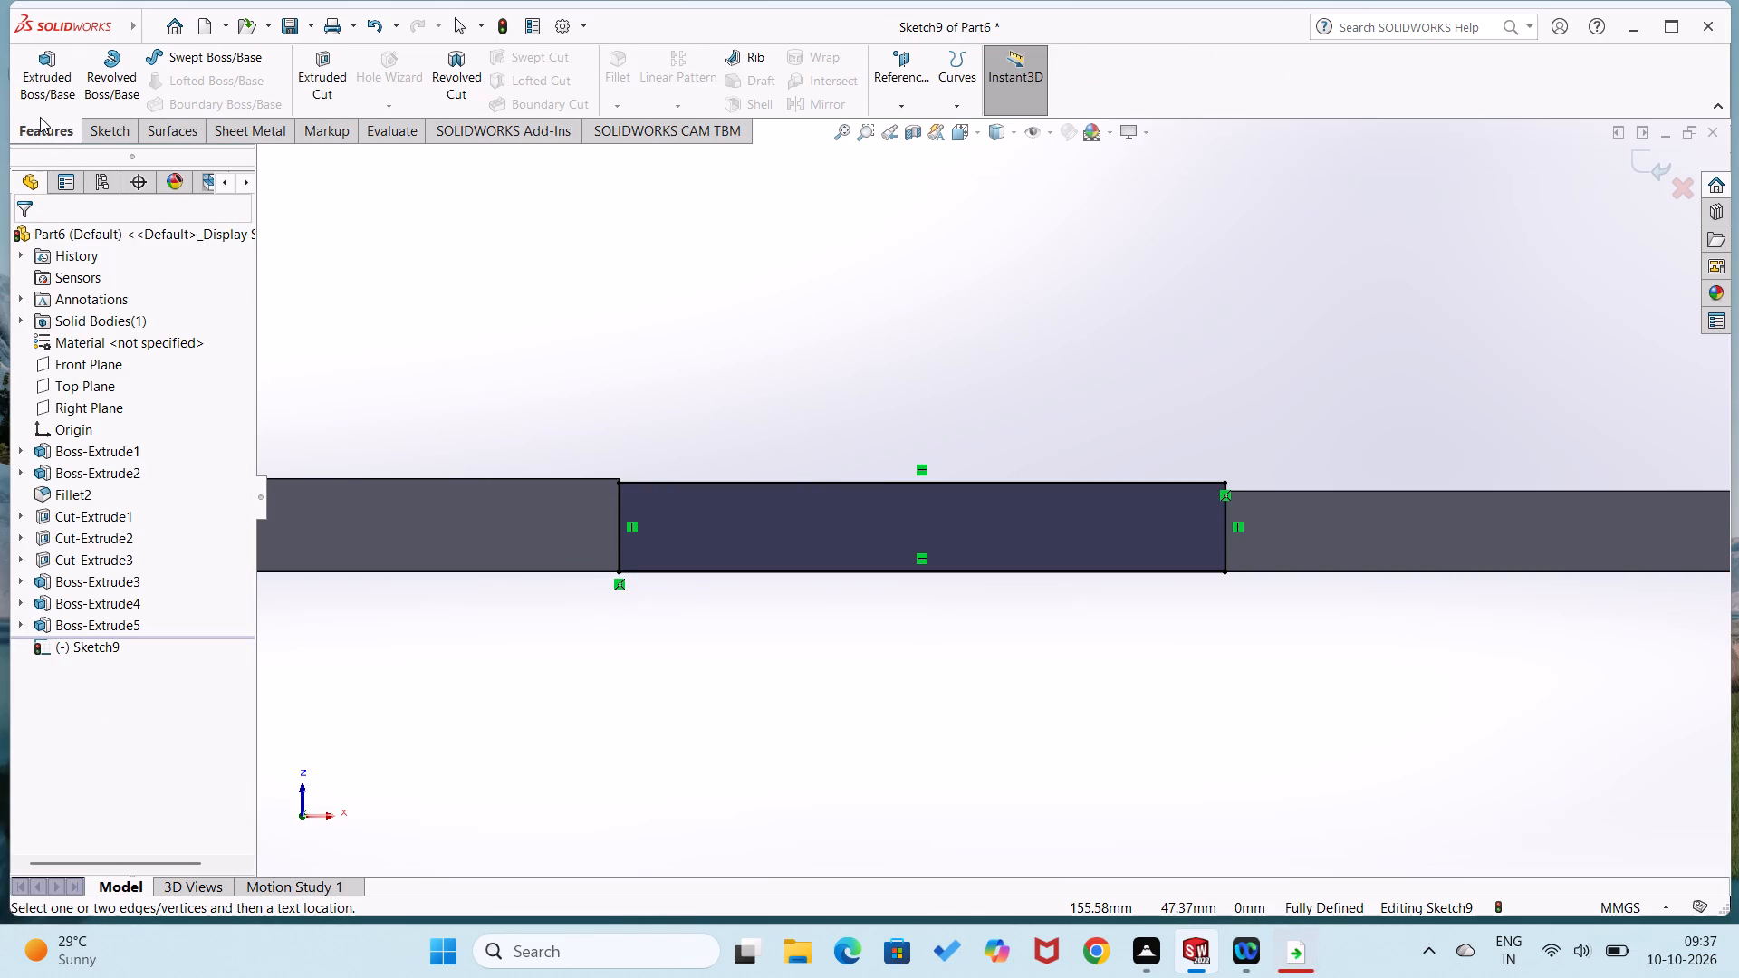
pyautogui.click(46, 72)
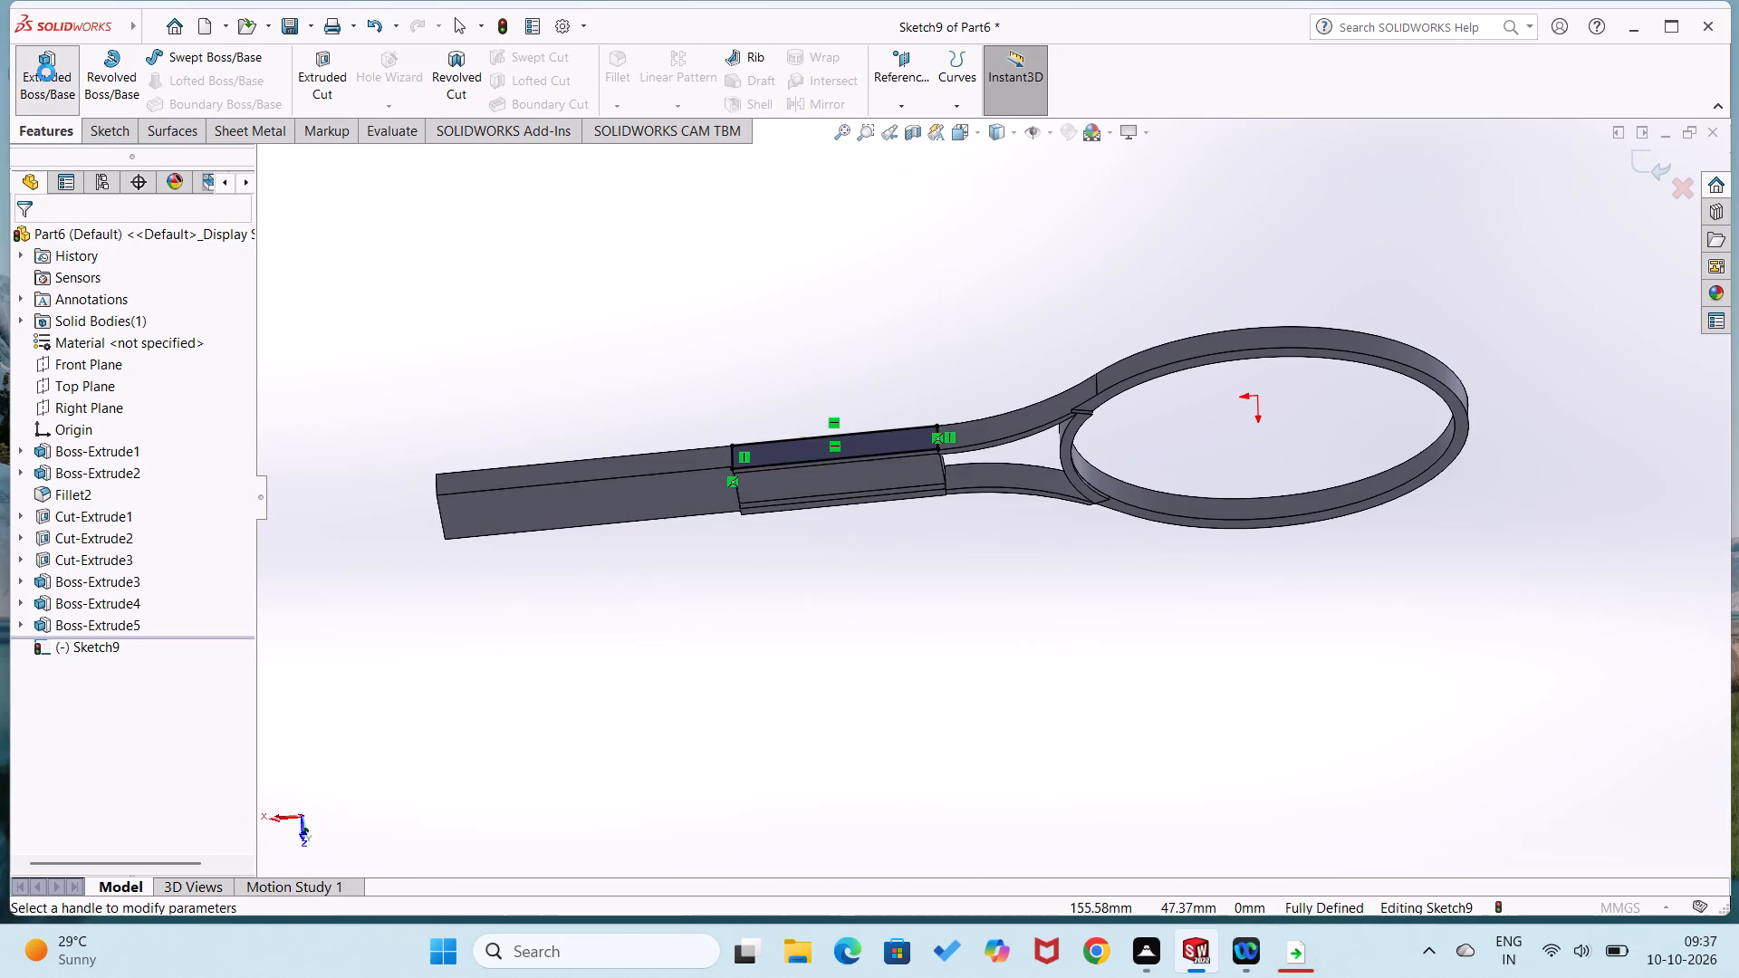
pyautogui.click(31, 244)
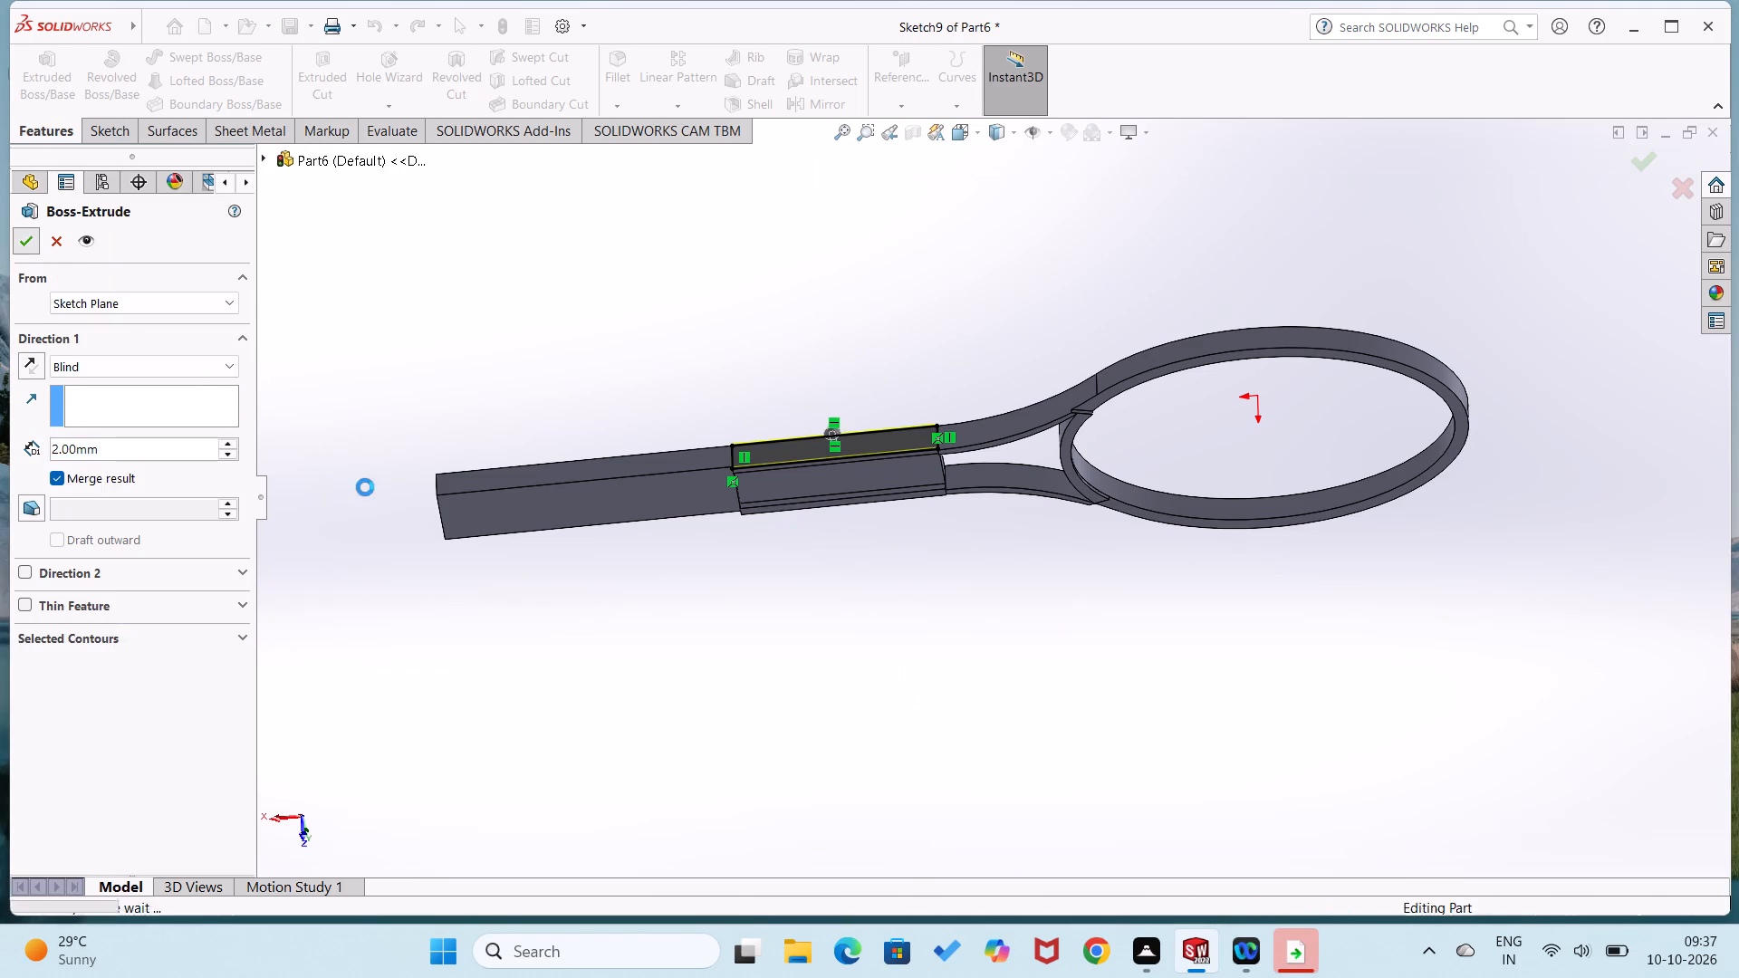
pyautogui.click(644, 666)
# On the back face, sketch a 150 by 7 mm corner rectangle over the recess's upper border, from its outer grip-end corner to the neck end.
pyautogui.moveTo(759, 582); pyautogui.dragTo(764, 583, button='middle')
pyautogui.scroll(1, 759, 582)
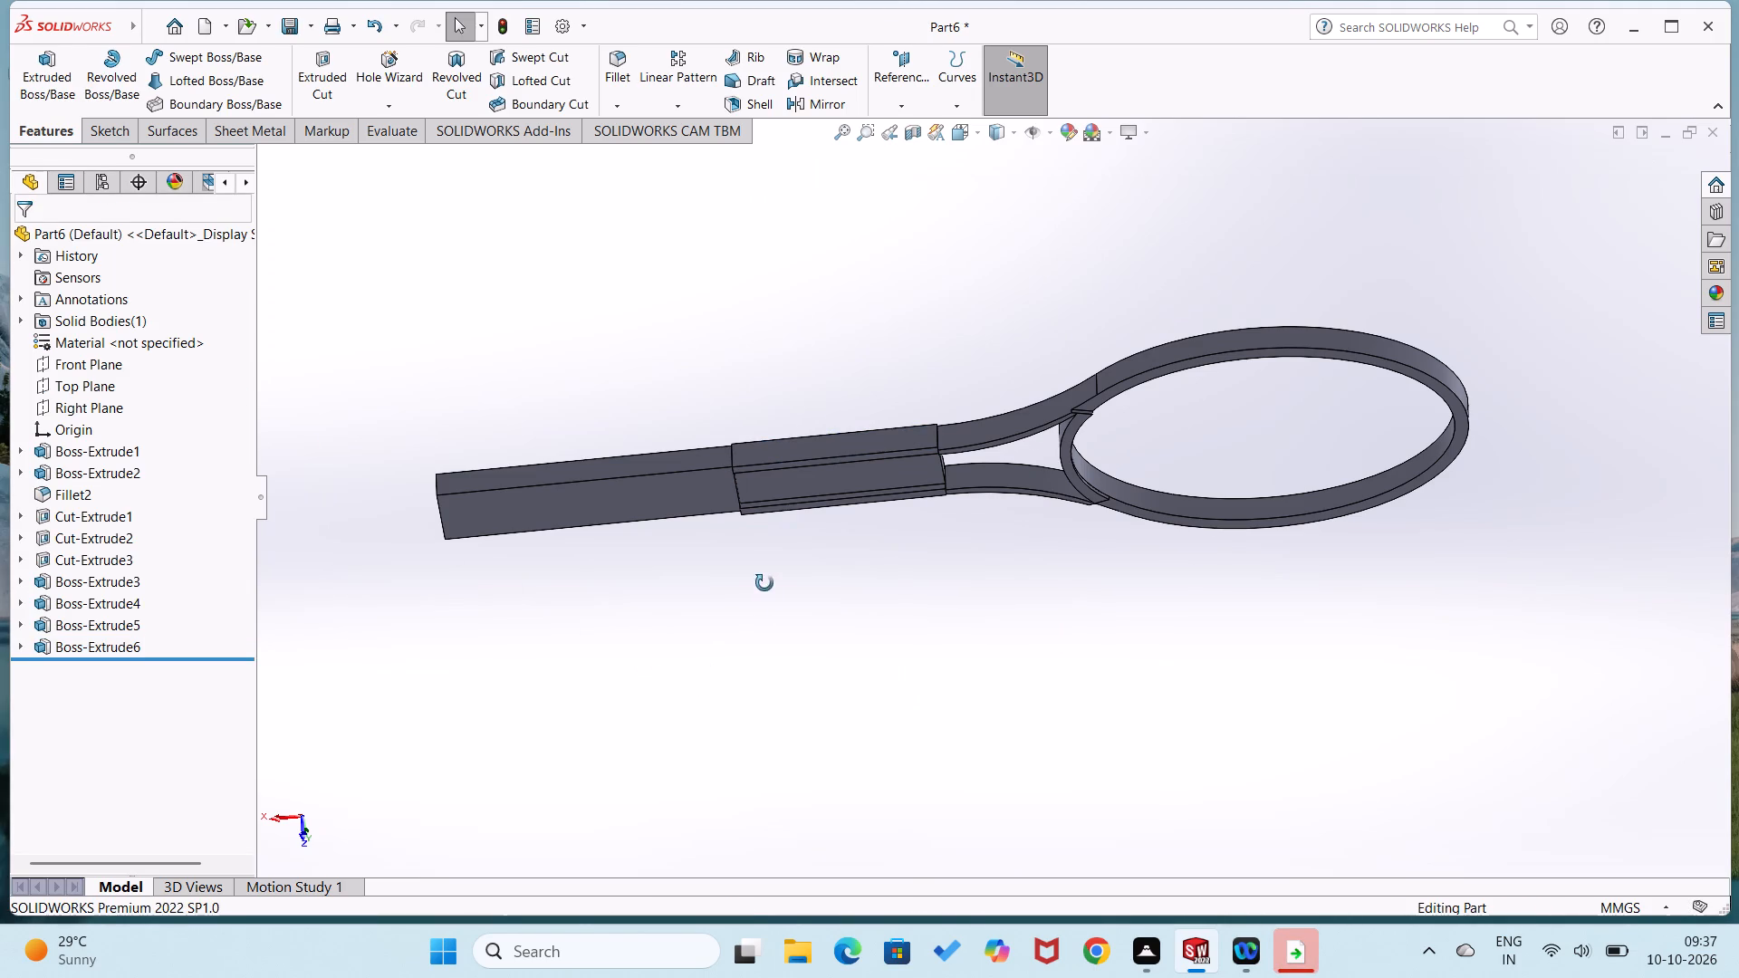
pyautogui.moveTo(764, 583); pyautogui.dragTo(805, 798, button='middle')
pyautogui.moveTo(820, 628); pyautogui.dragTo(855, 769, button='middle')
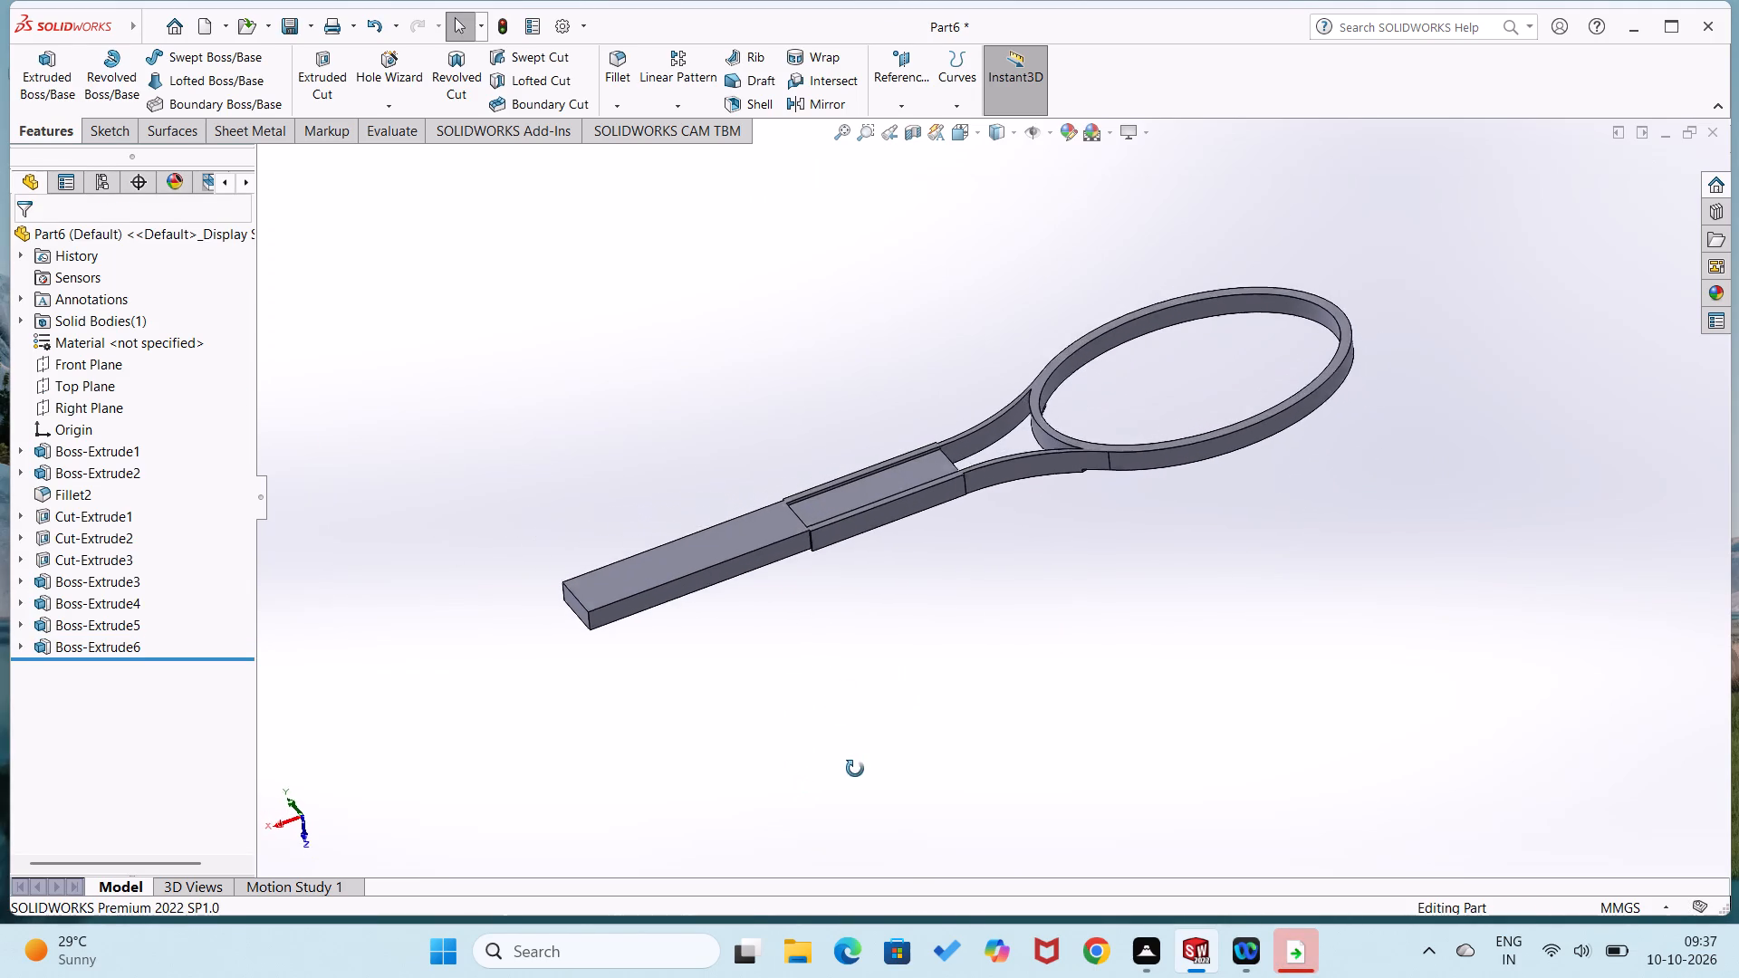
pyautogui.moveTo(855, 769); pyautogui.dragTo(858, 806, button='middle')
pyautogui.scroll(1, 858, 801)
pyautogui.rightClick(809, 544)
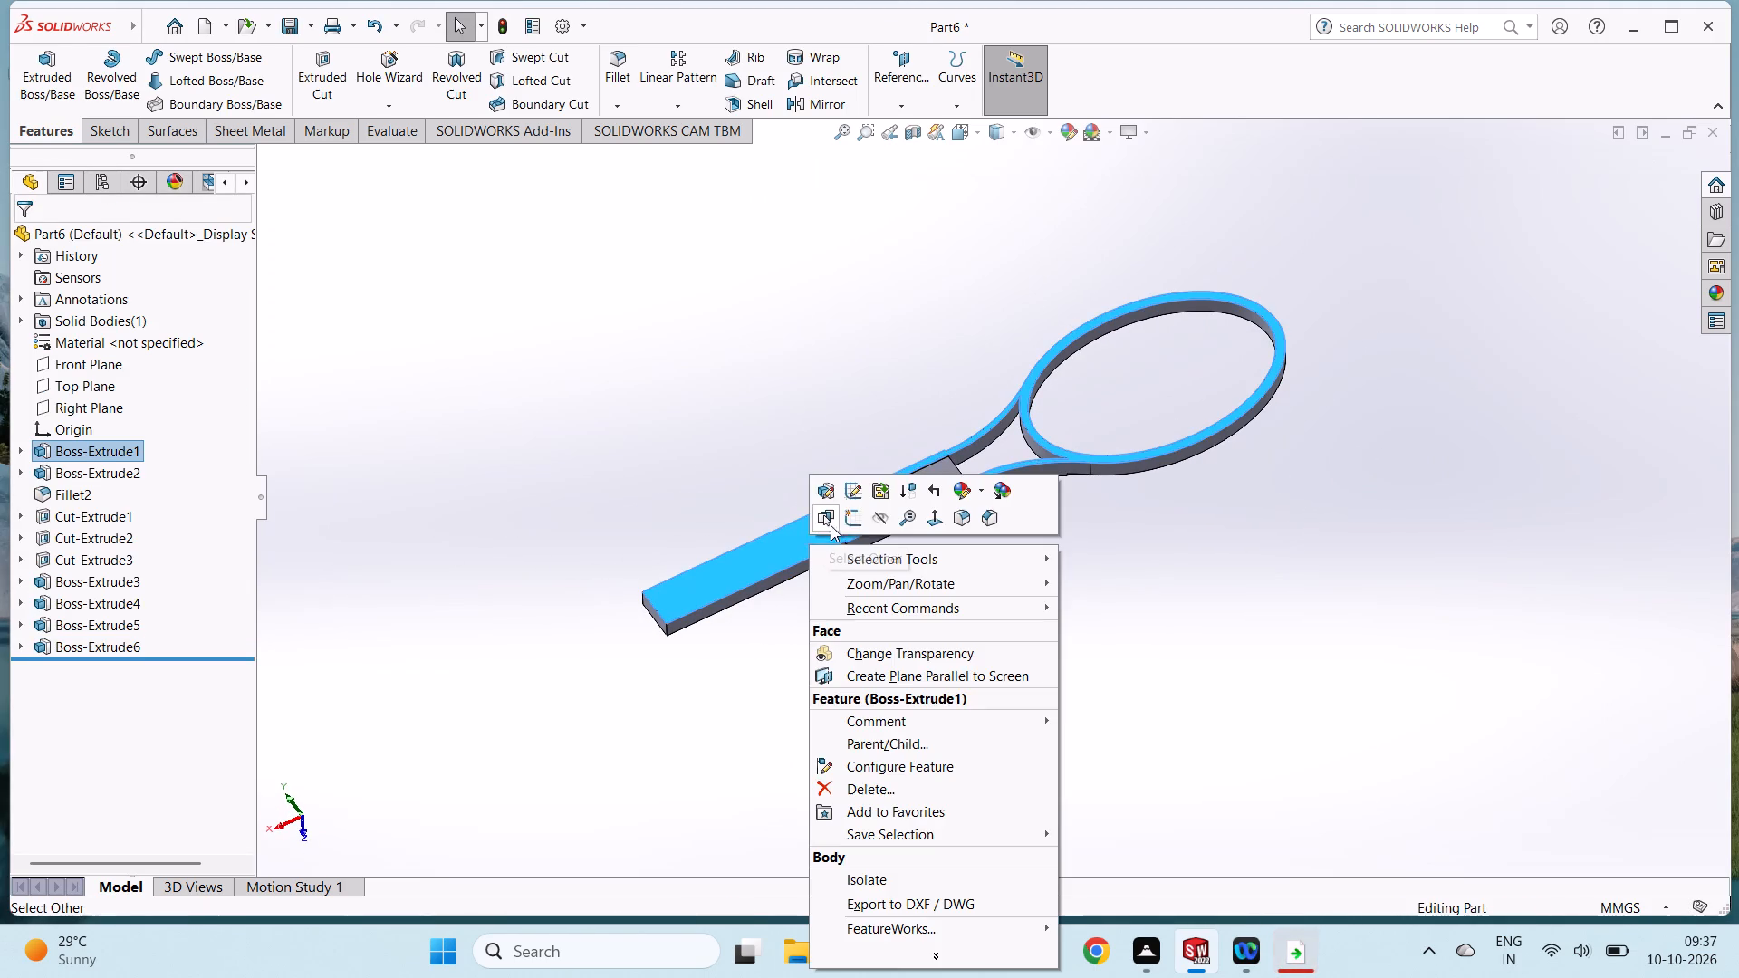
pyautogui.click(851, 517)
pyautogui.scroll(-4, 801, 410)
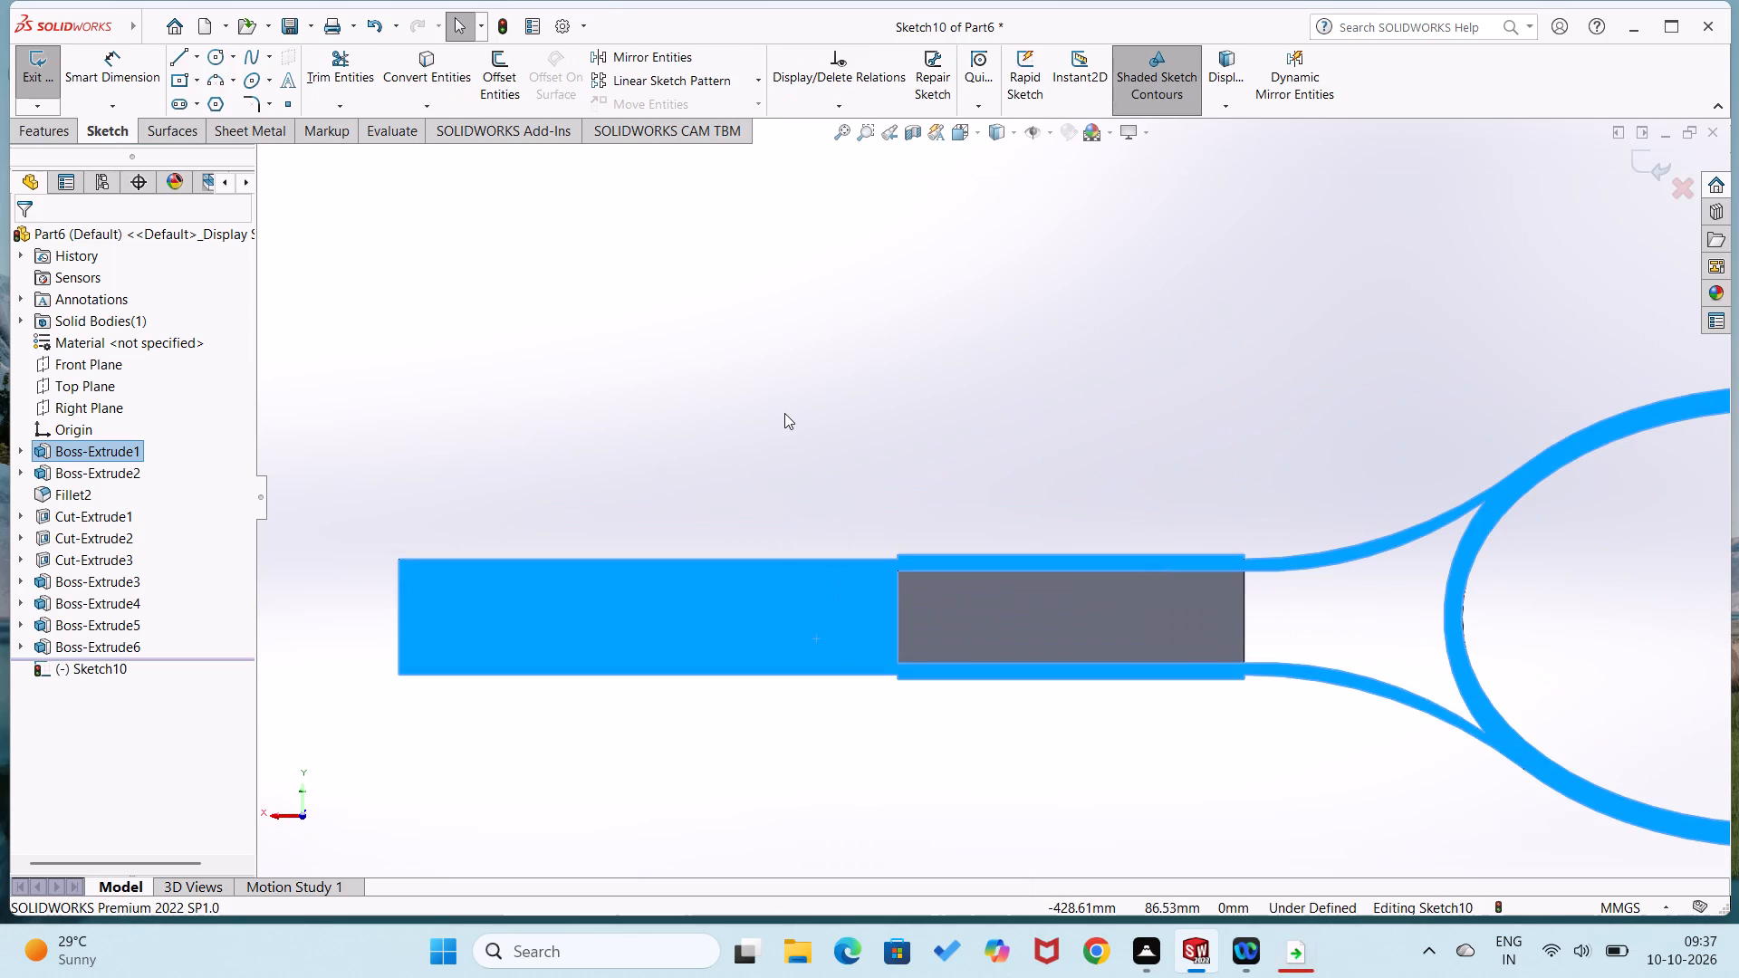
pyautogui.click(783, 413)
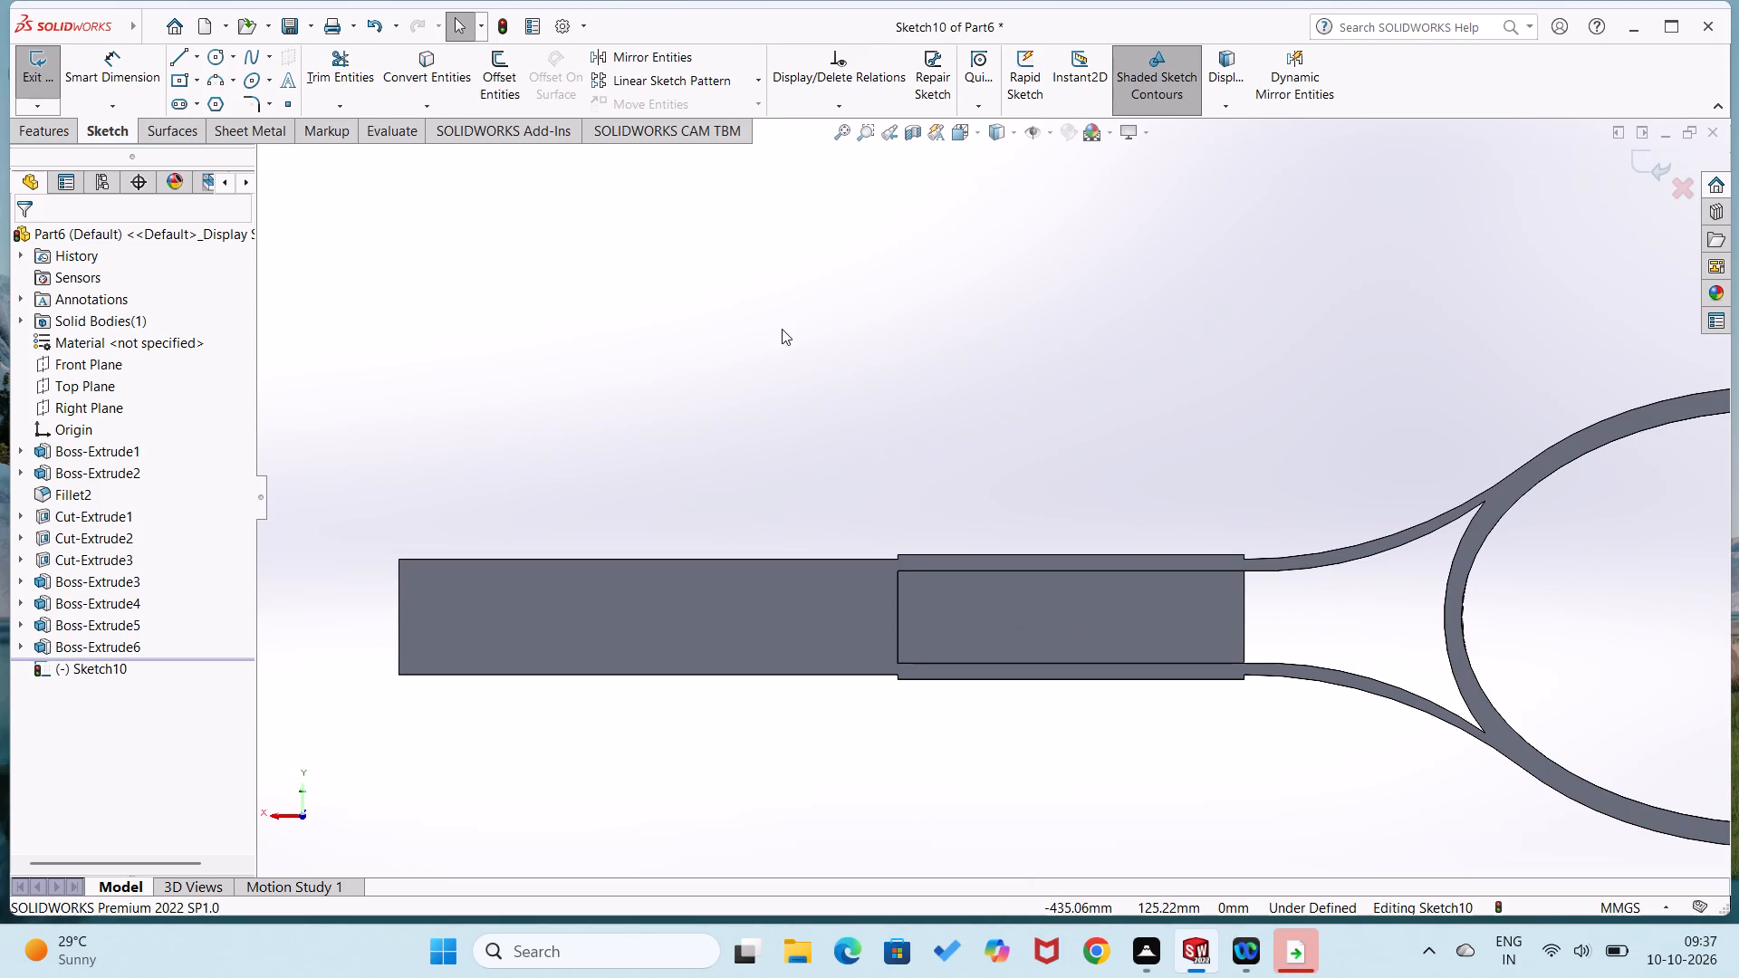
pyautogui.moveTo(783, 329); pyautogui.dragTo(809, 463, button='right')
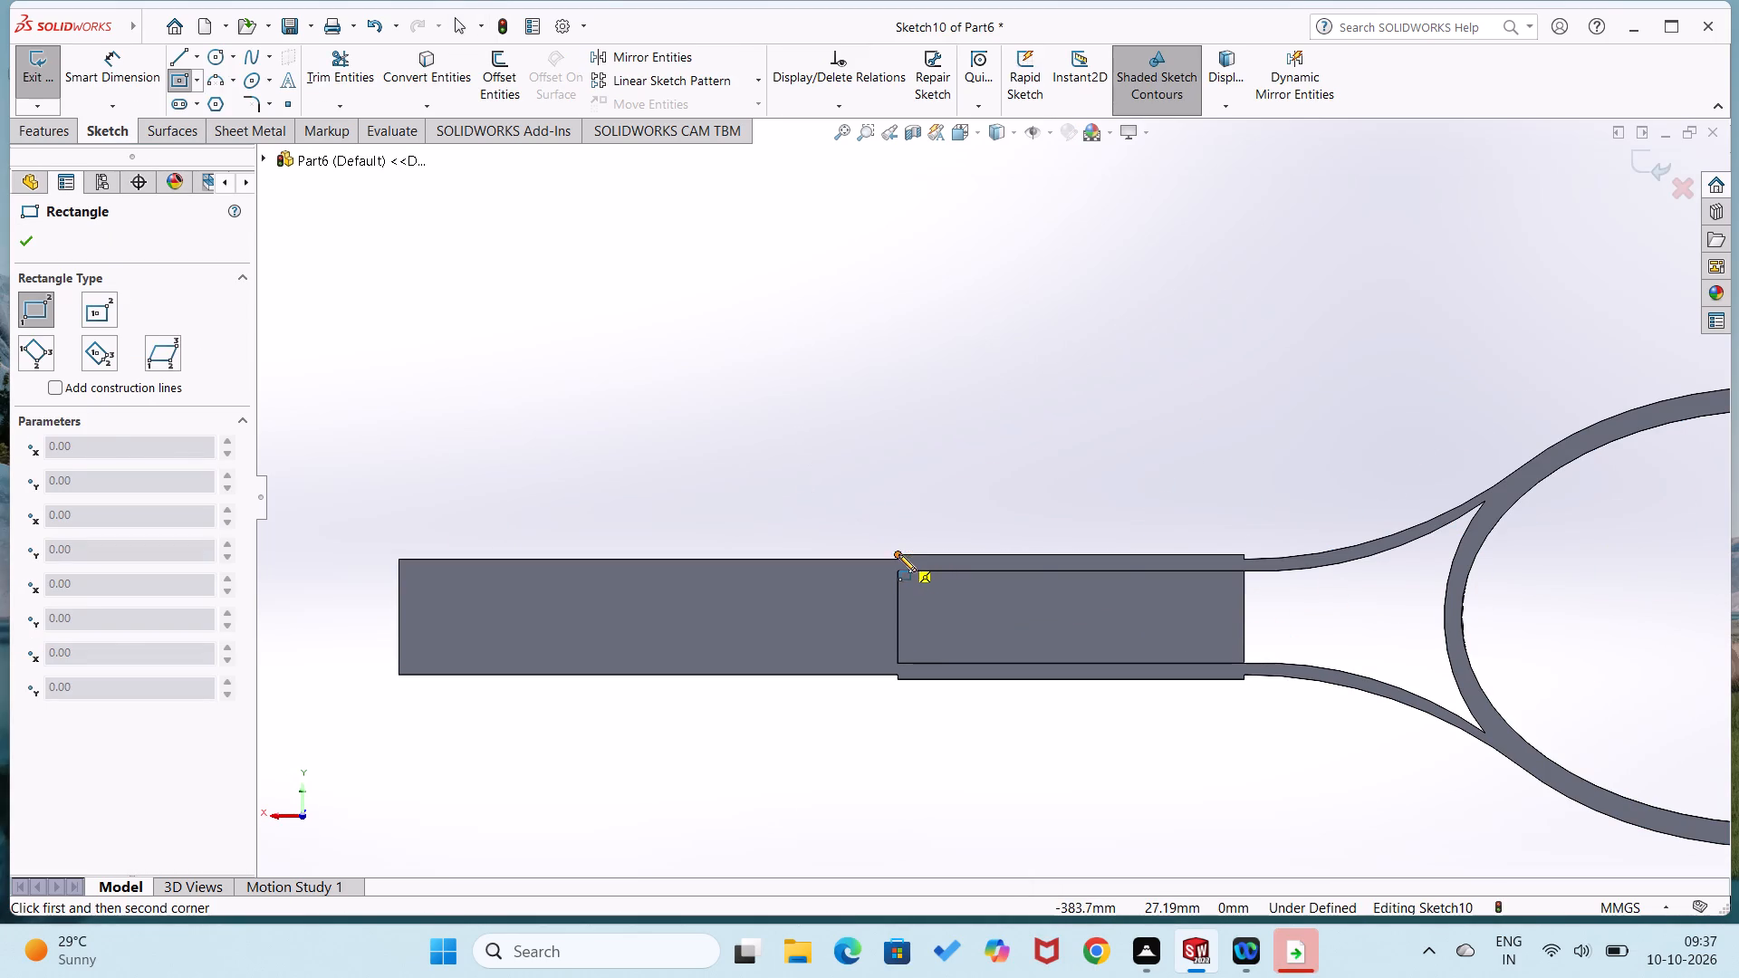
pyautogui.click(898, 554)
pyautogui.click(1246, 572)
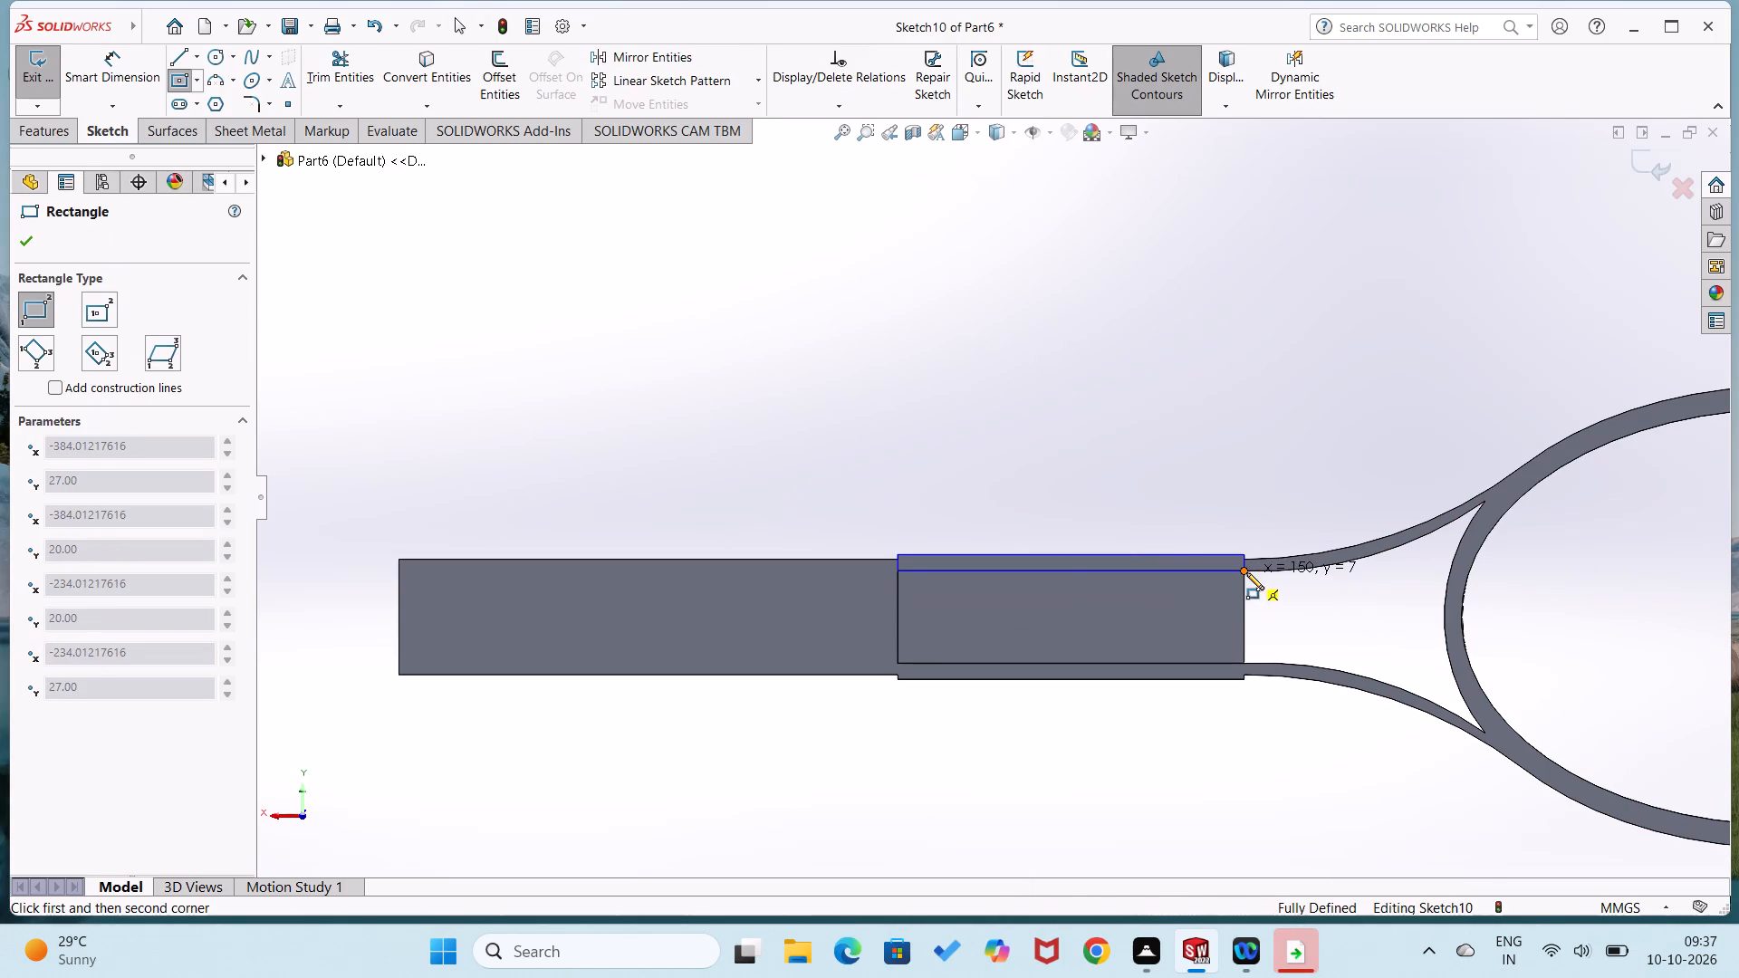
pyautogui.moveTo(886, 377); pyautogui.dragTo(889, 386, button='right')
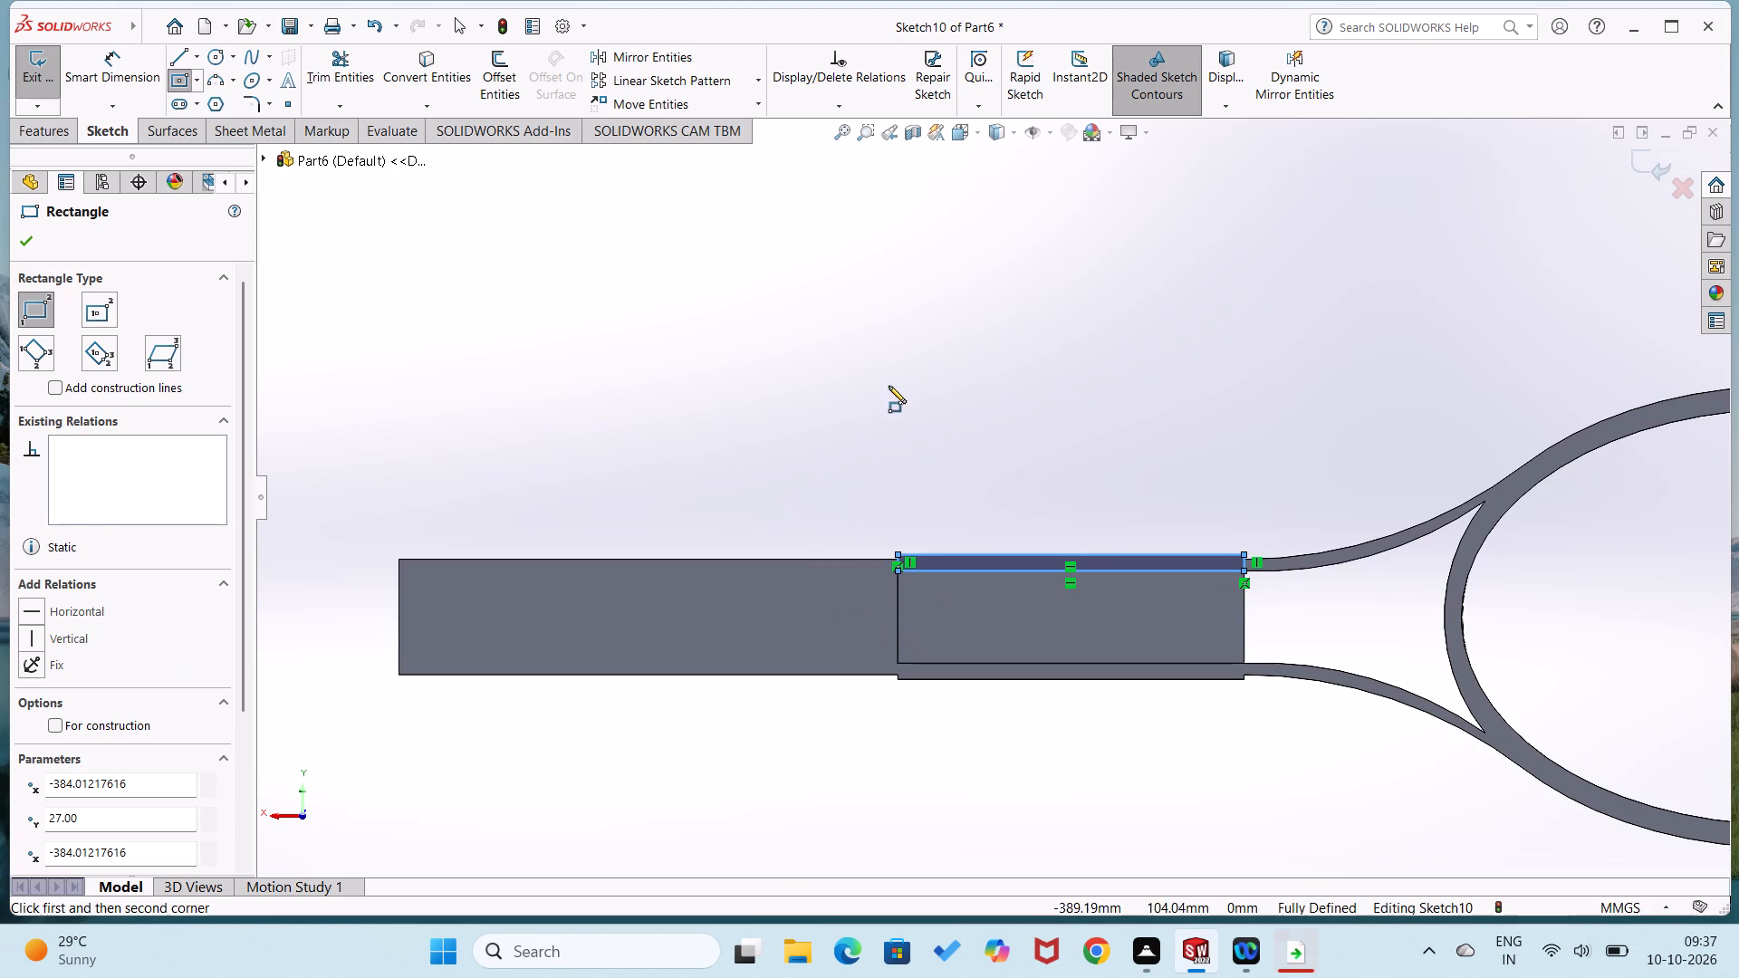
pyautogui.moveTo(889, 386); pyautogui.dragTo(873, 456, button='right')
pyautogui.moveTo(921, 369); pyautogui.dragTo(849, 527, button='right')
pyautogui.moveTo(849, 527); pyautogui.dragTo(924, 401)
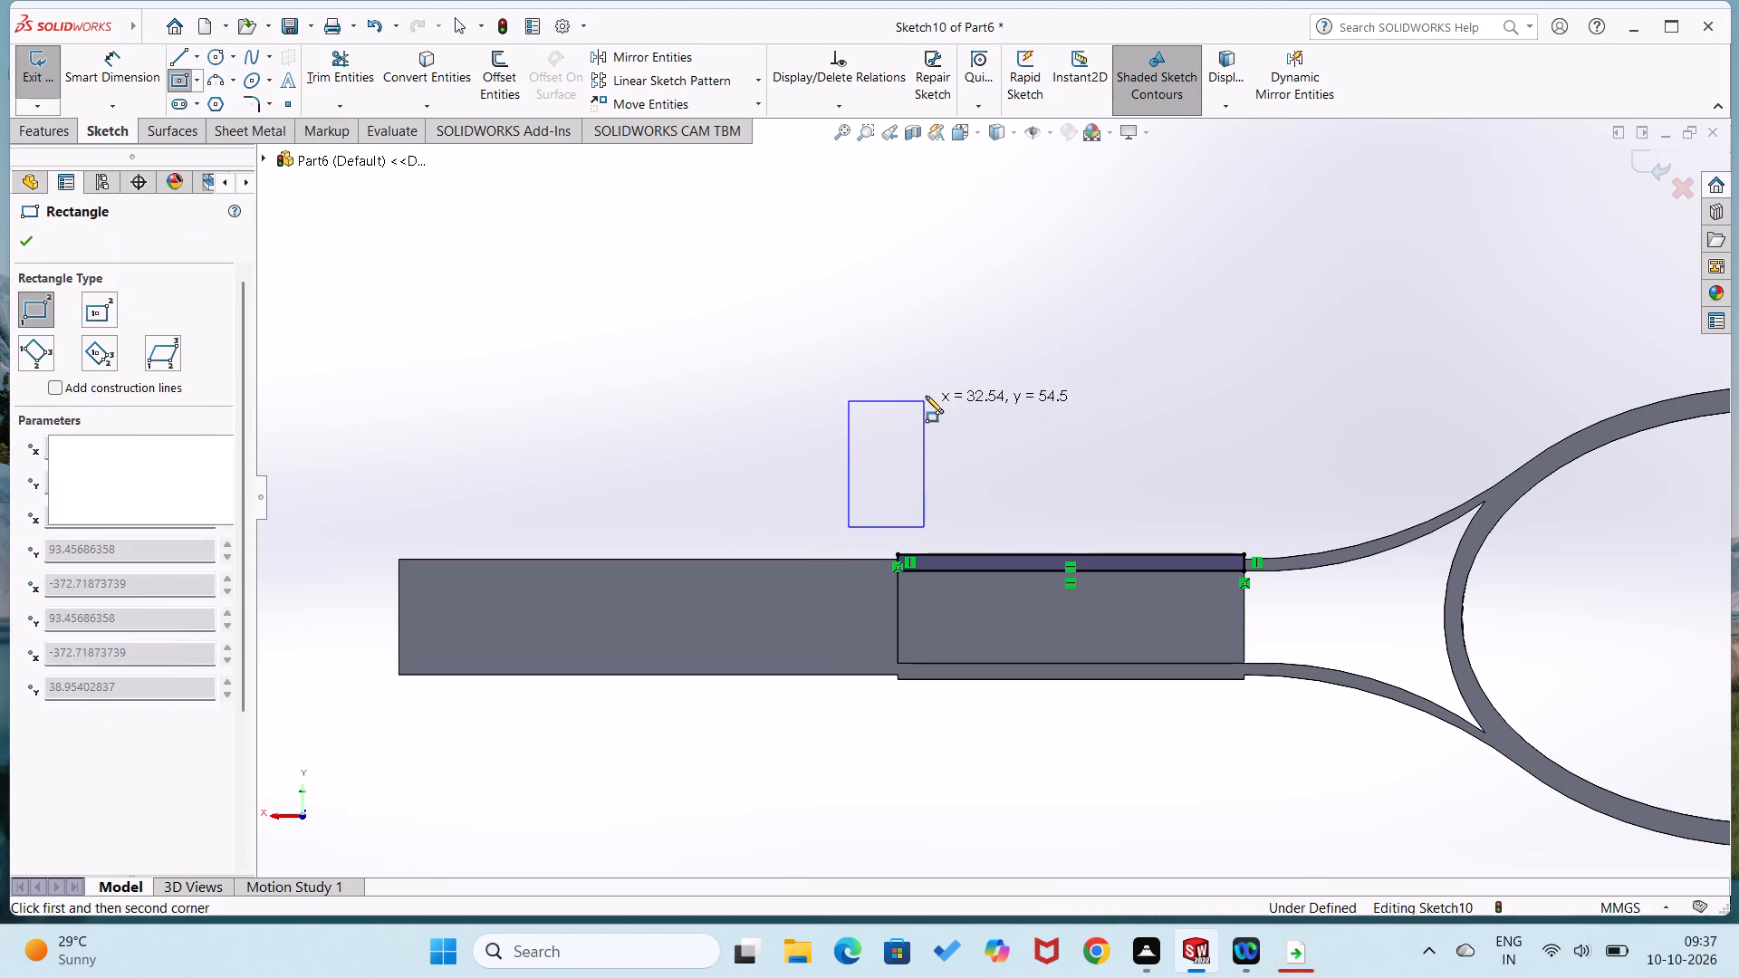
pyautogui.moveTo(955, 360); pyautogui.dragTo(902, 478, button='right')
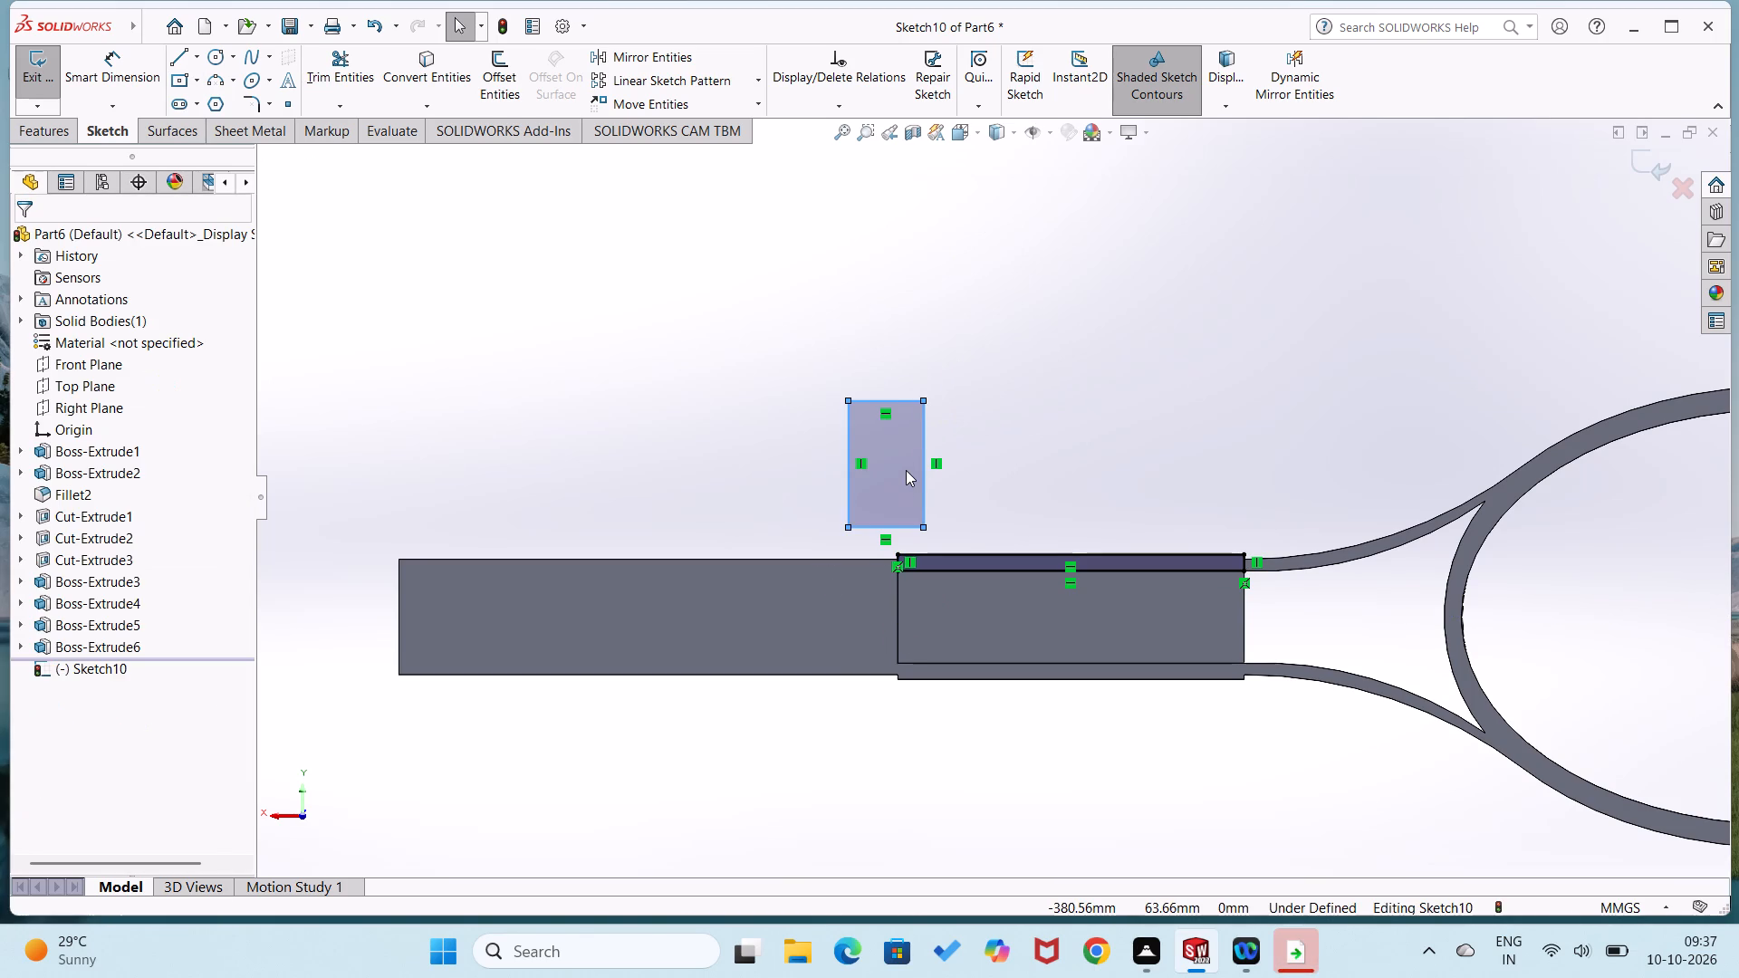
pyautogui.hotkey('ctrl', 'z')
# Sketch a matching 150 by 7 mm corner rectangle over the recess's lower border on the back face, from its outer grip-end corner to the neck end.
pyautogui.moveTo(783, 329); pyautogui.dragTo(774, 461, button='right')
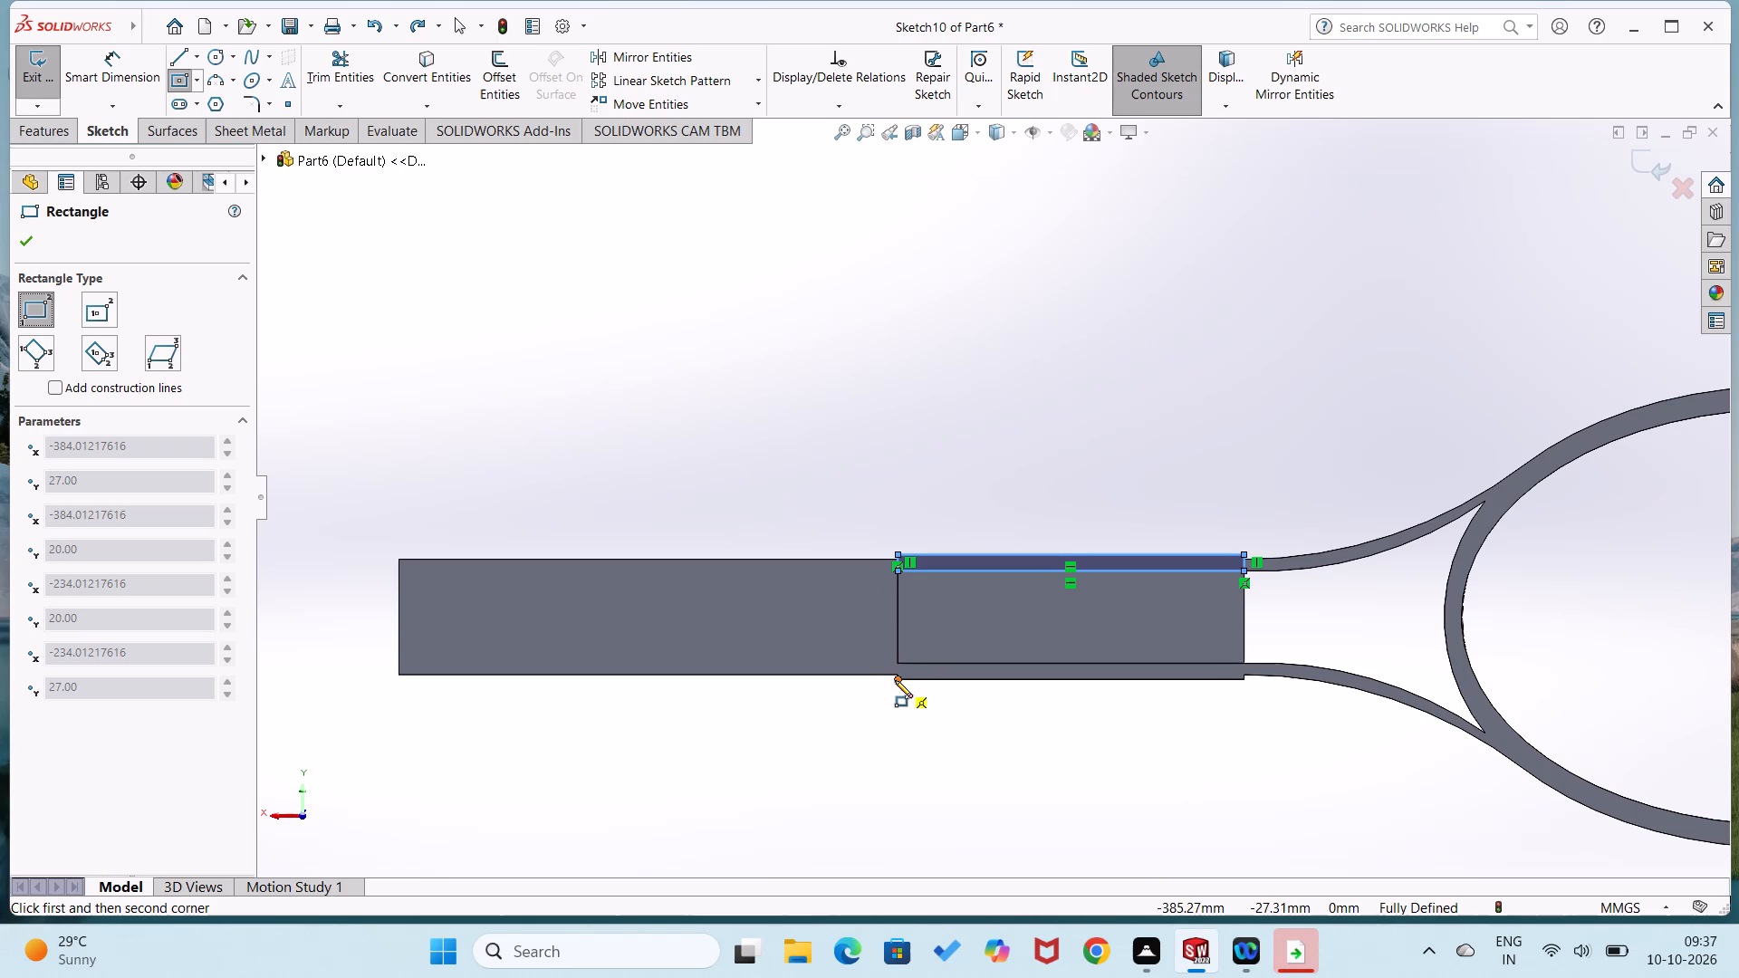
pyautogui.click(895, 680)
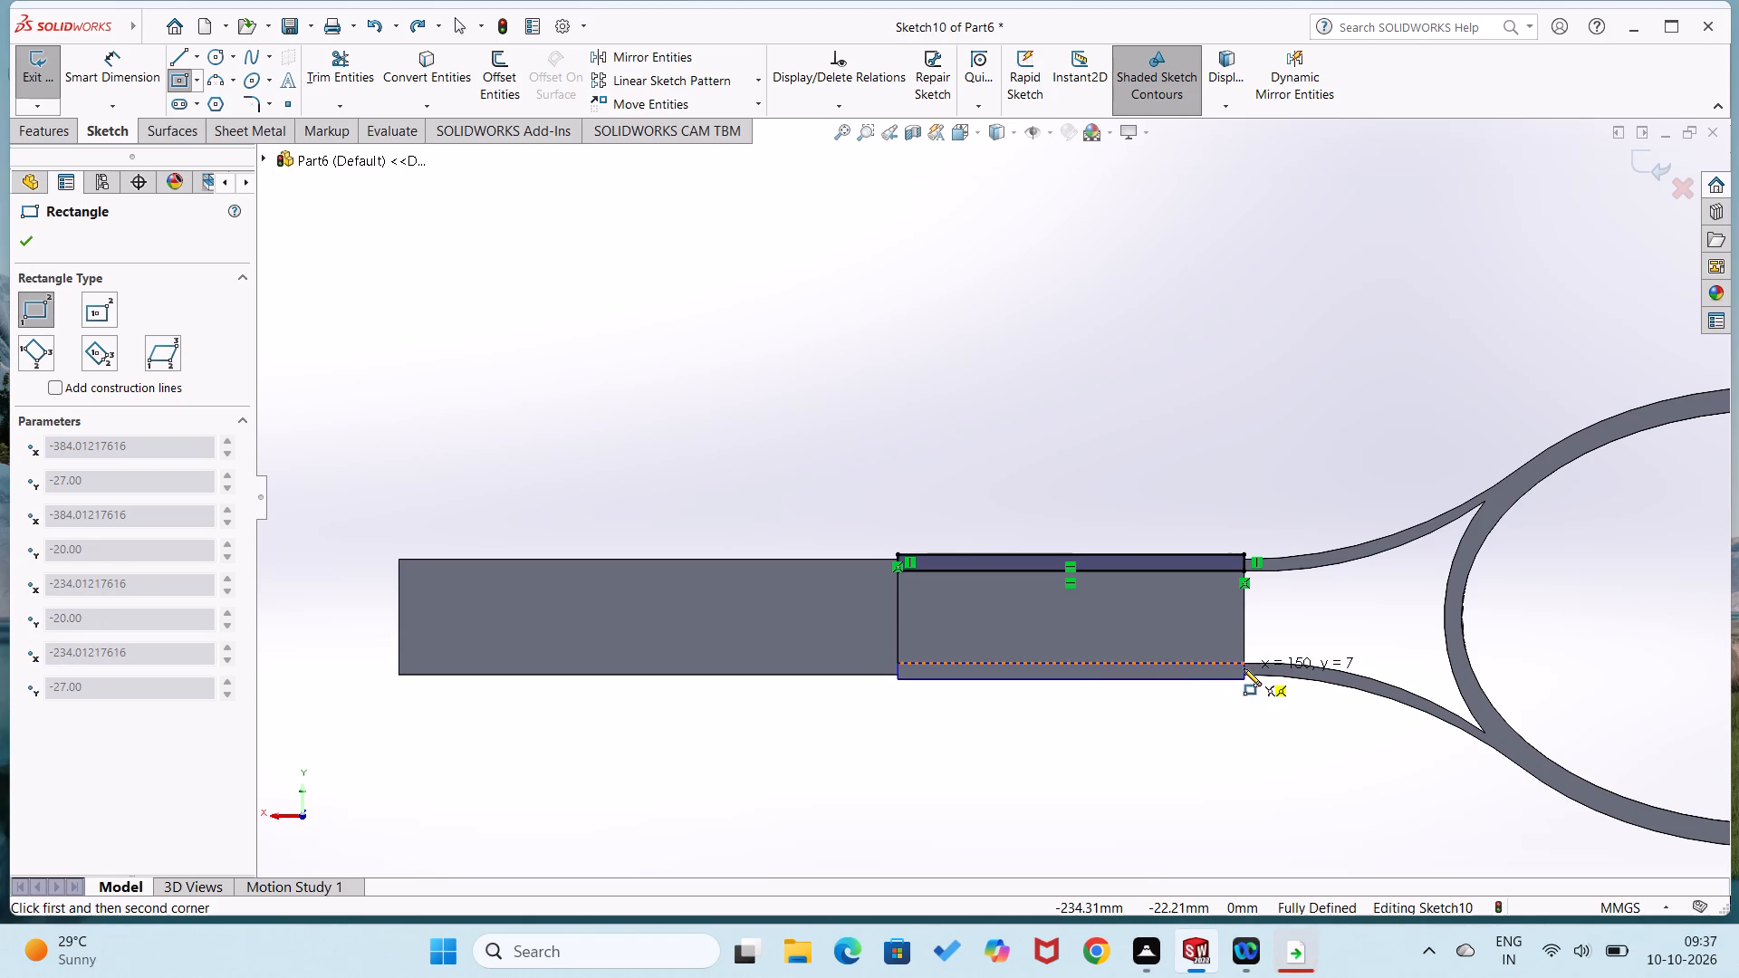
pyautogui.click(1244, 664)
pyautogui.moveTo(1187, 772); pyautogui.dragTo(1235, 688, button='right')
# Extrude the two back-face border rectangles as a blind boss 2 mm deep, merged with the handle.
pyautogui.click(54, 131)
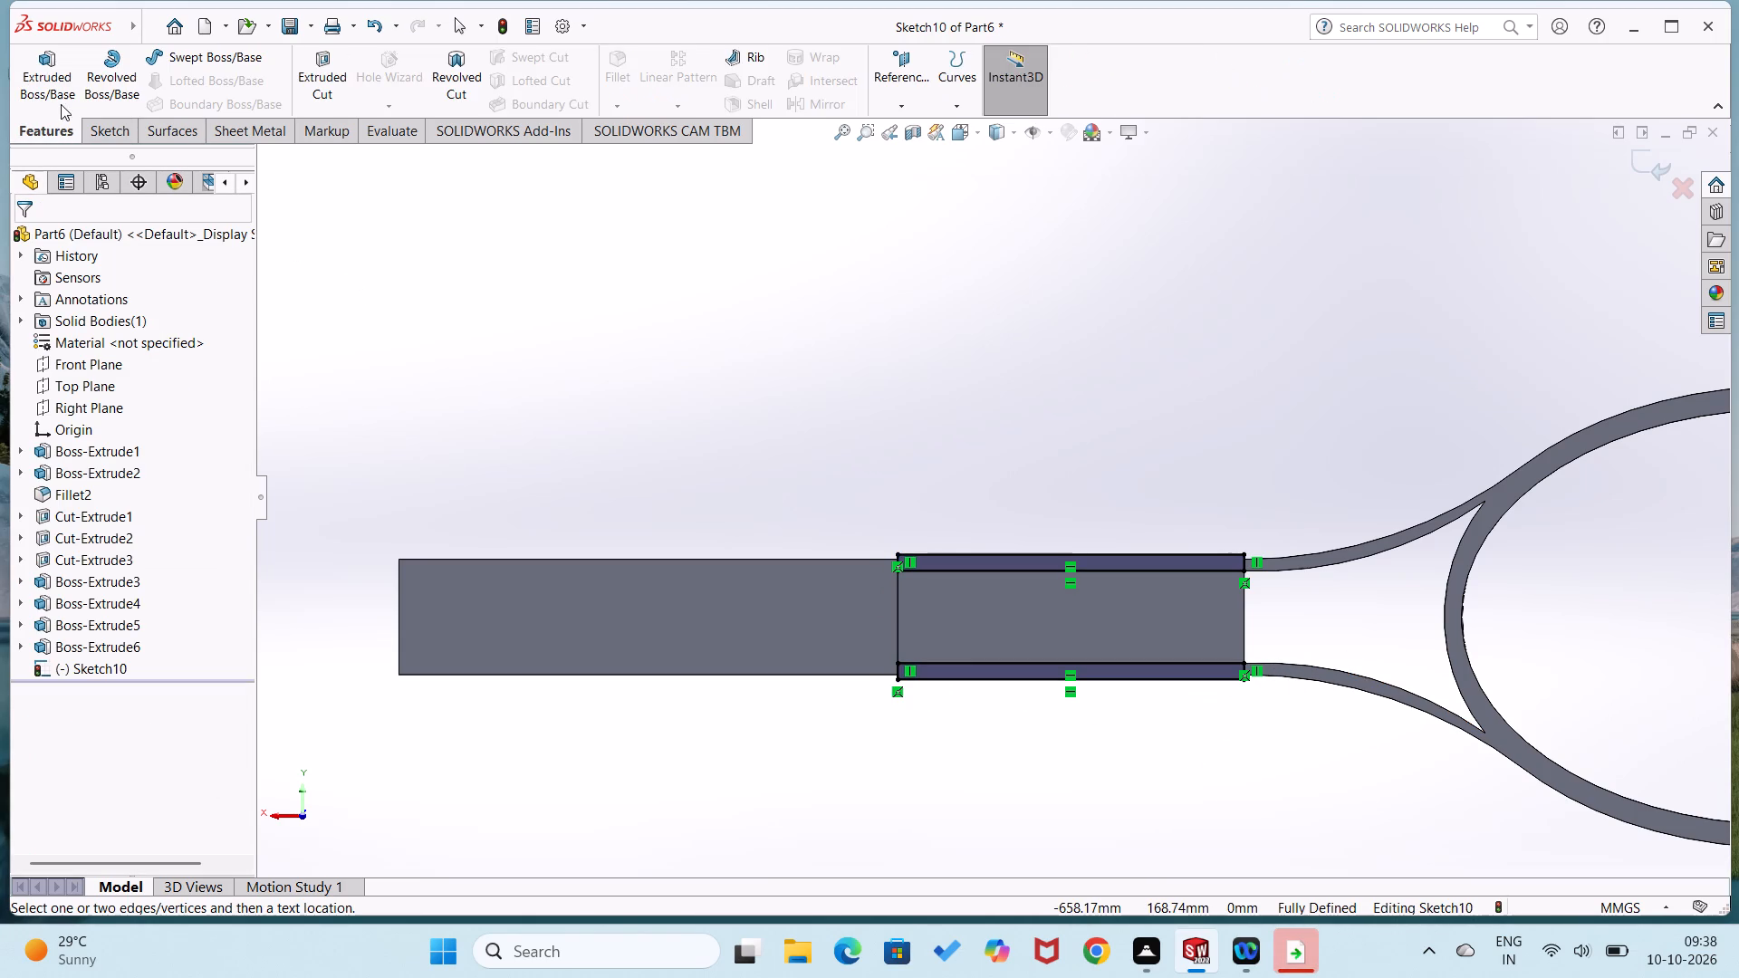
pyautogui.click(43, 91)
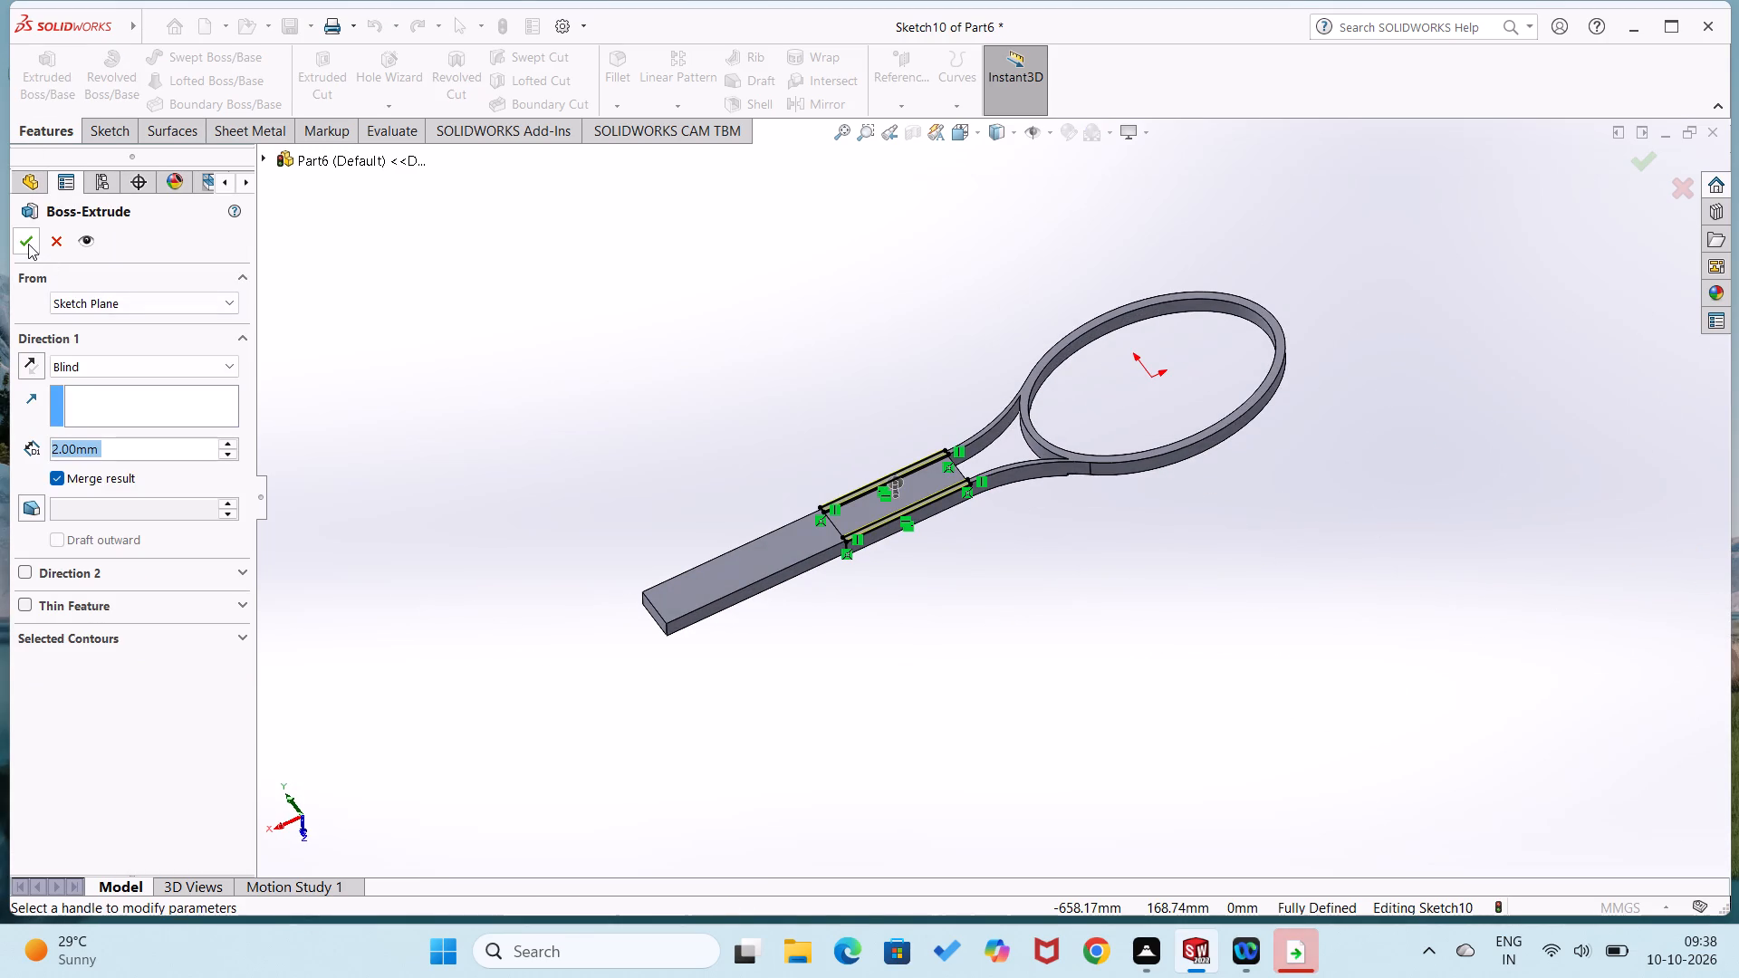
pyautogui.click(27, 243)
pyautogui.click(371, 326)
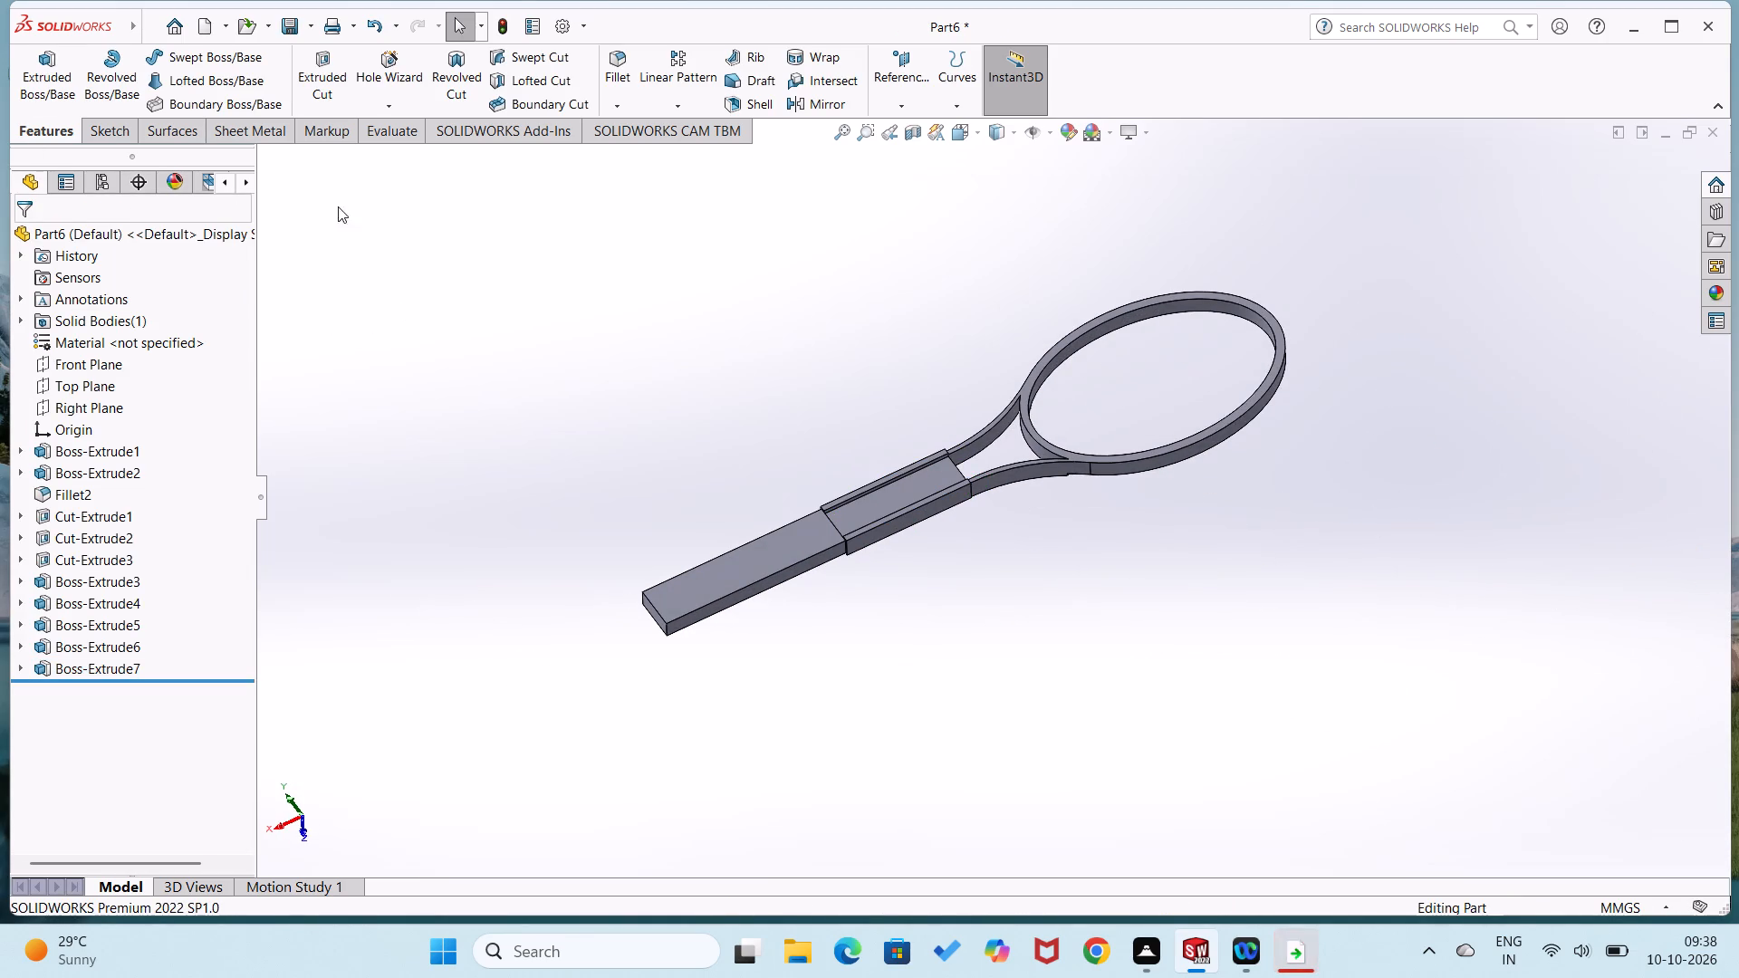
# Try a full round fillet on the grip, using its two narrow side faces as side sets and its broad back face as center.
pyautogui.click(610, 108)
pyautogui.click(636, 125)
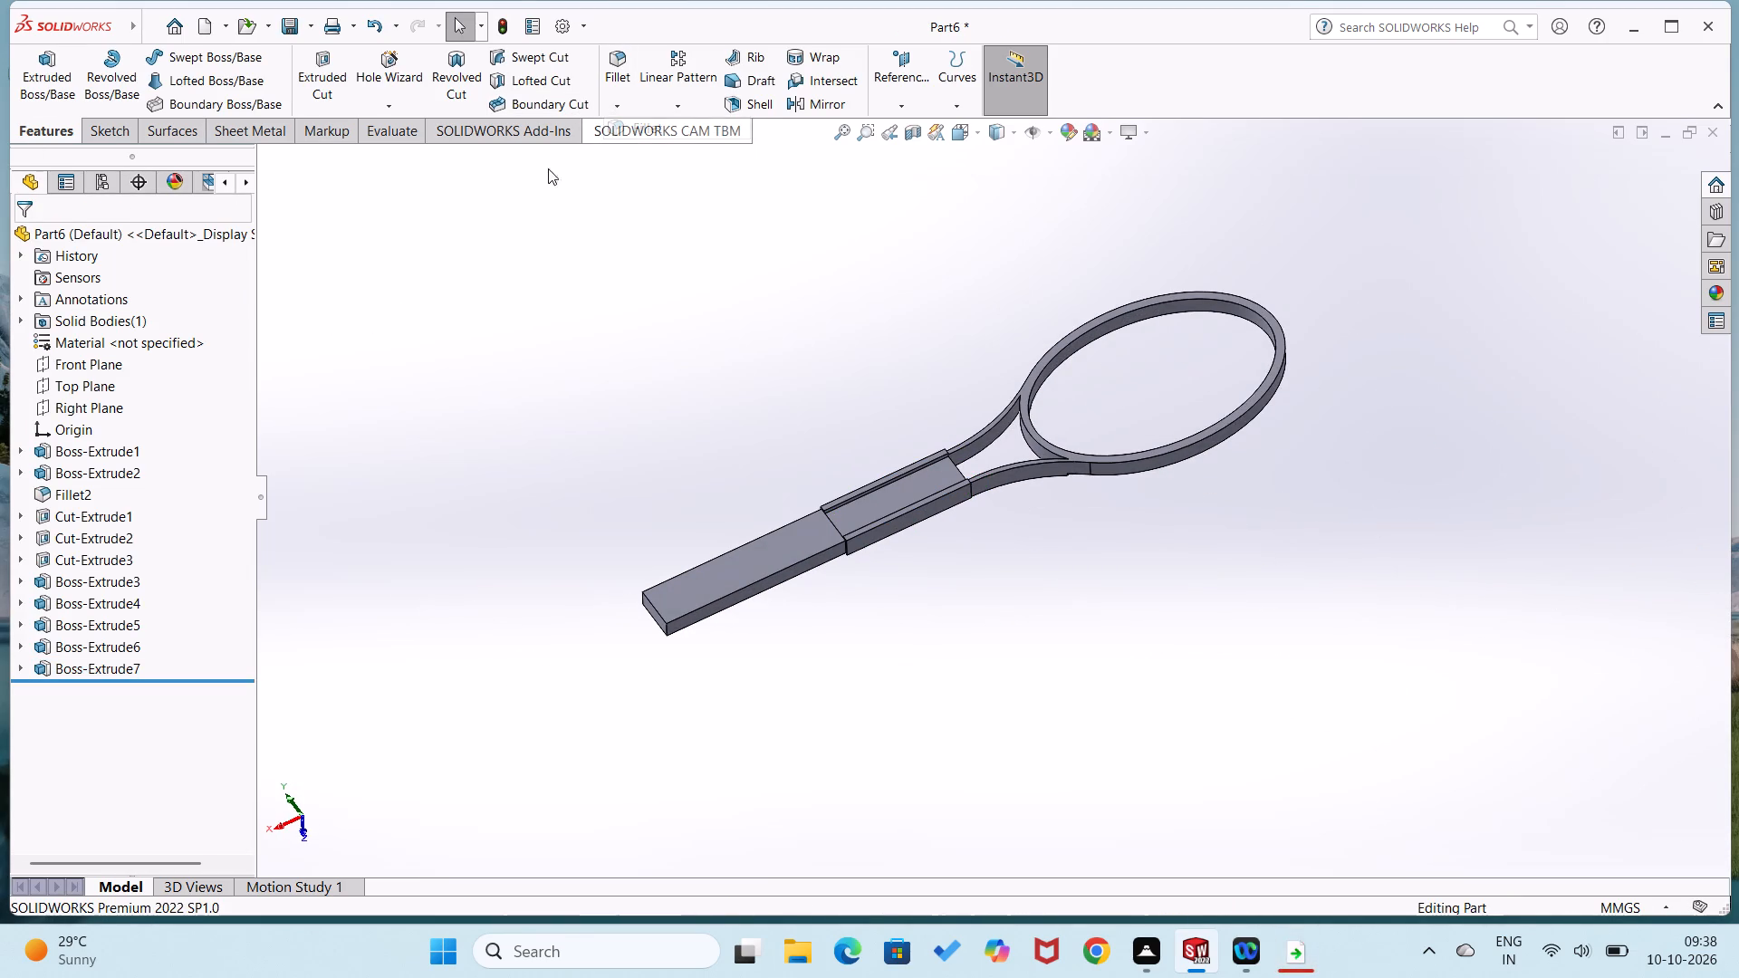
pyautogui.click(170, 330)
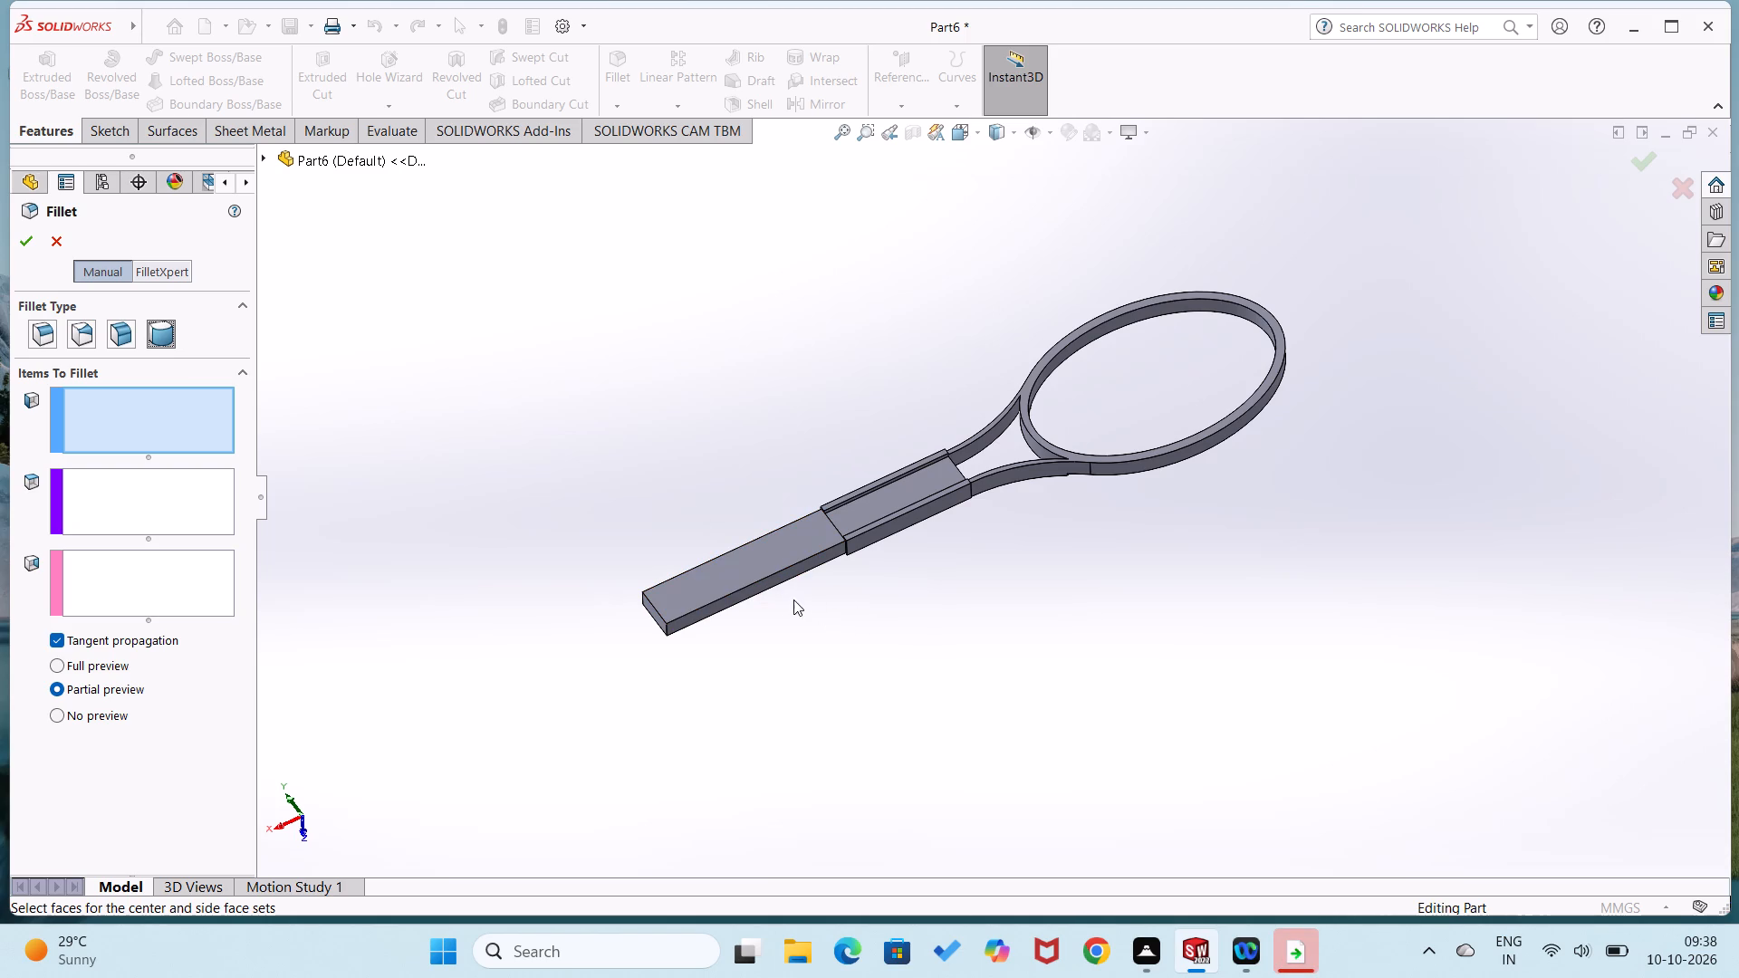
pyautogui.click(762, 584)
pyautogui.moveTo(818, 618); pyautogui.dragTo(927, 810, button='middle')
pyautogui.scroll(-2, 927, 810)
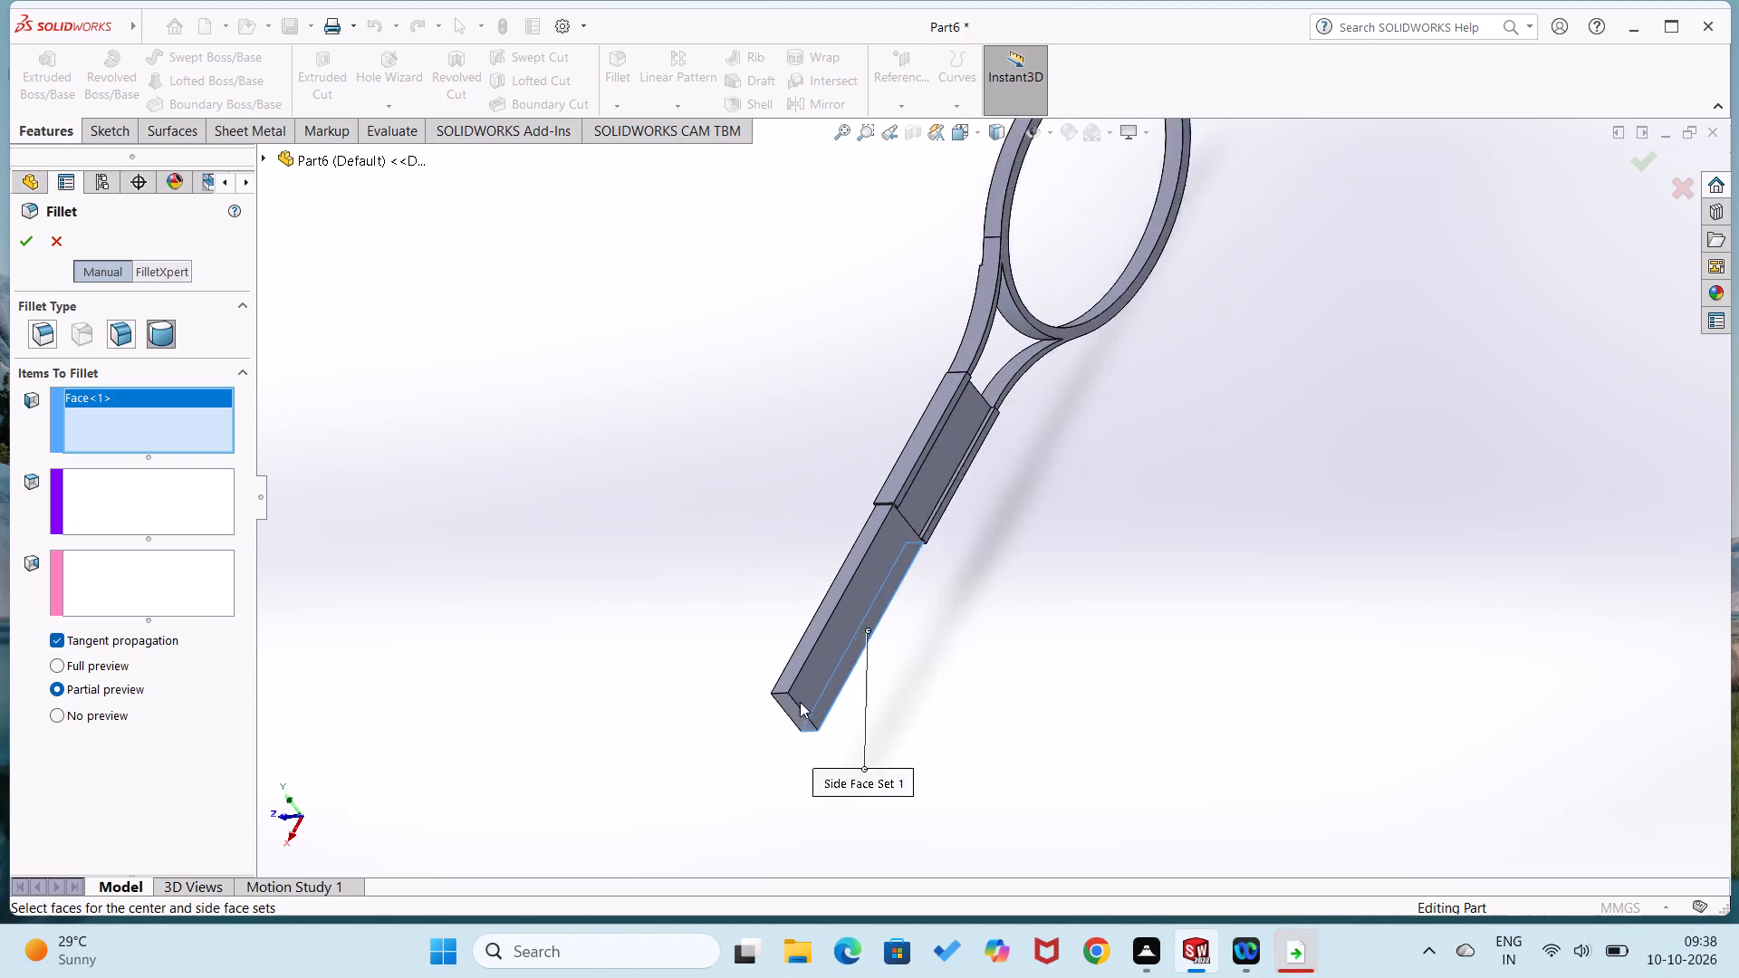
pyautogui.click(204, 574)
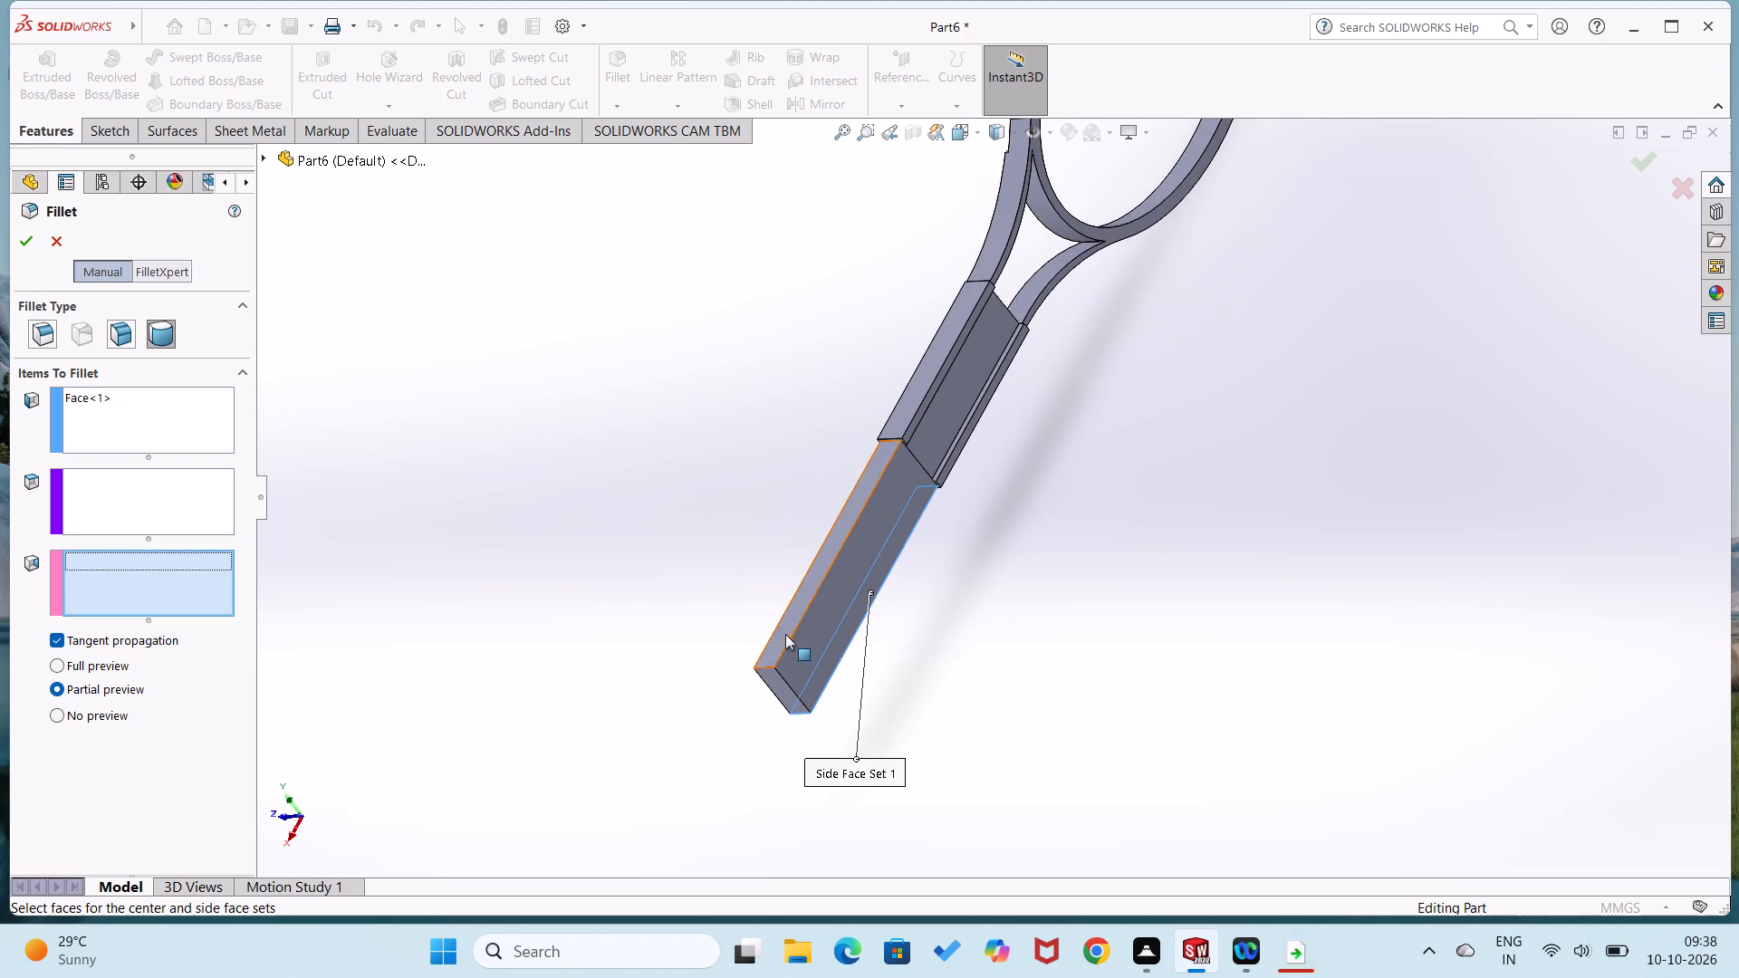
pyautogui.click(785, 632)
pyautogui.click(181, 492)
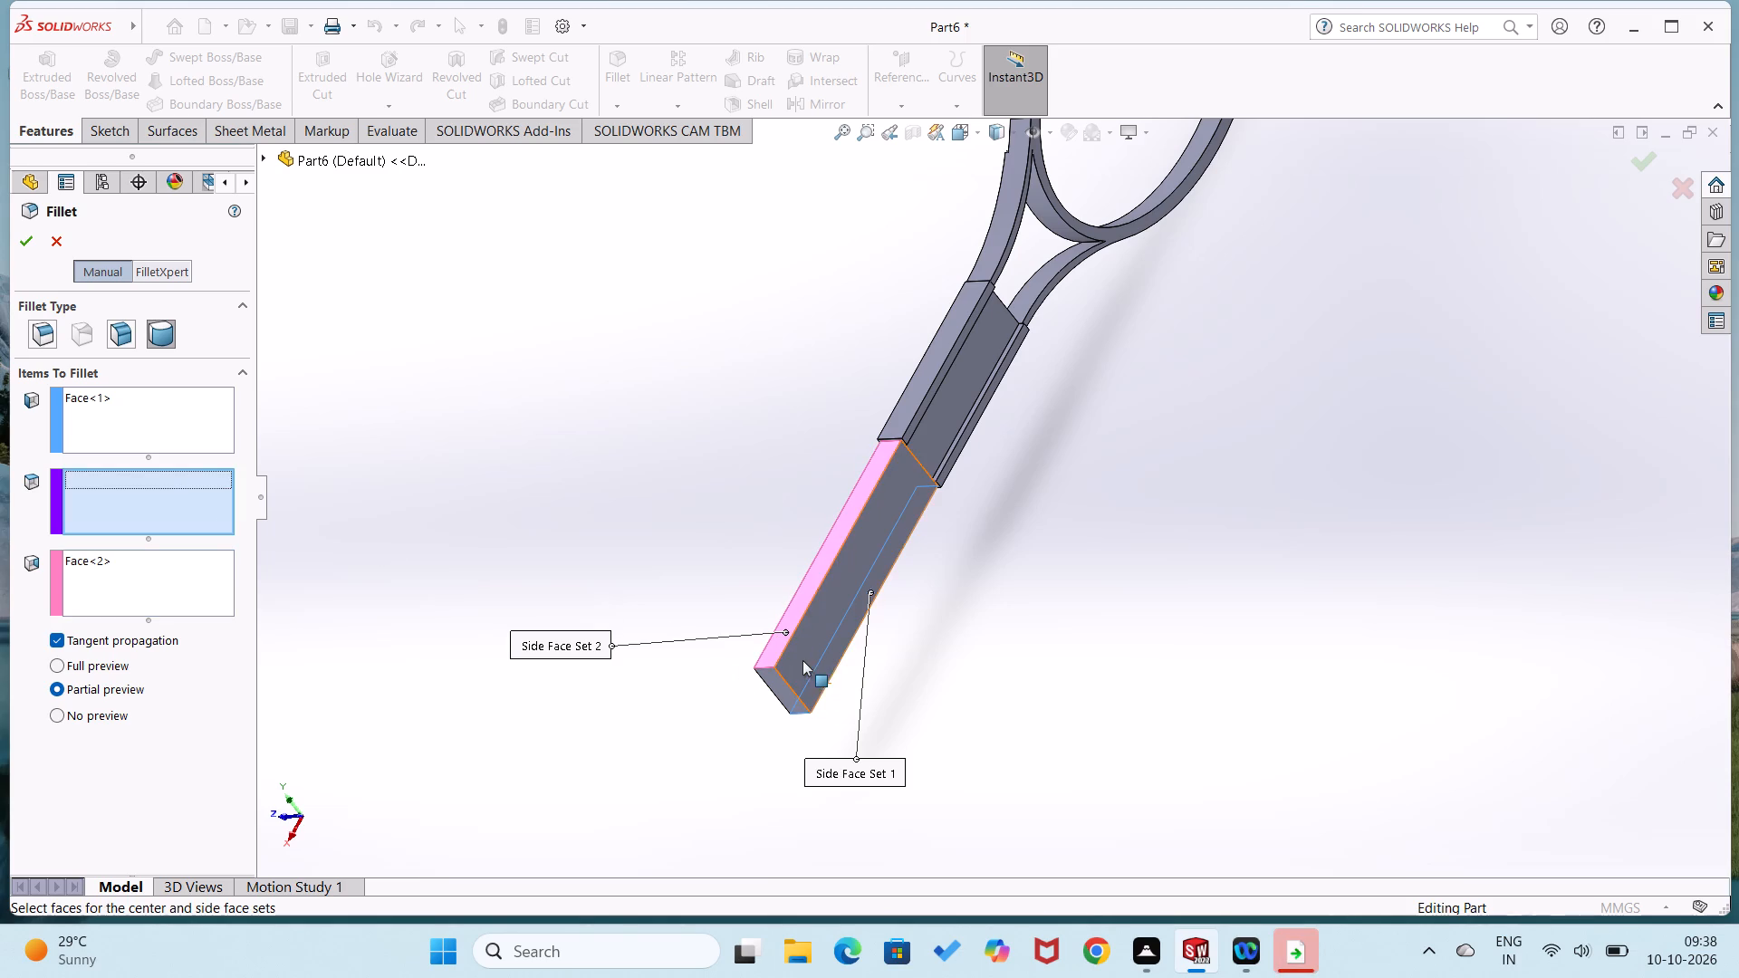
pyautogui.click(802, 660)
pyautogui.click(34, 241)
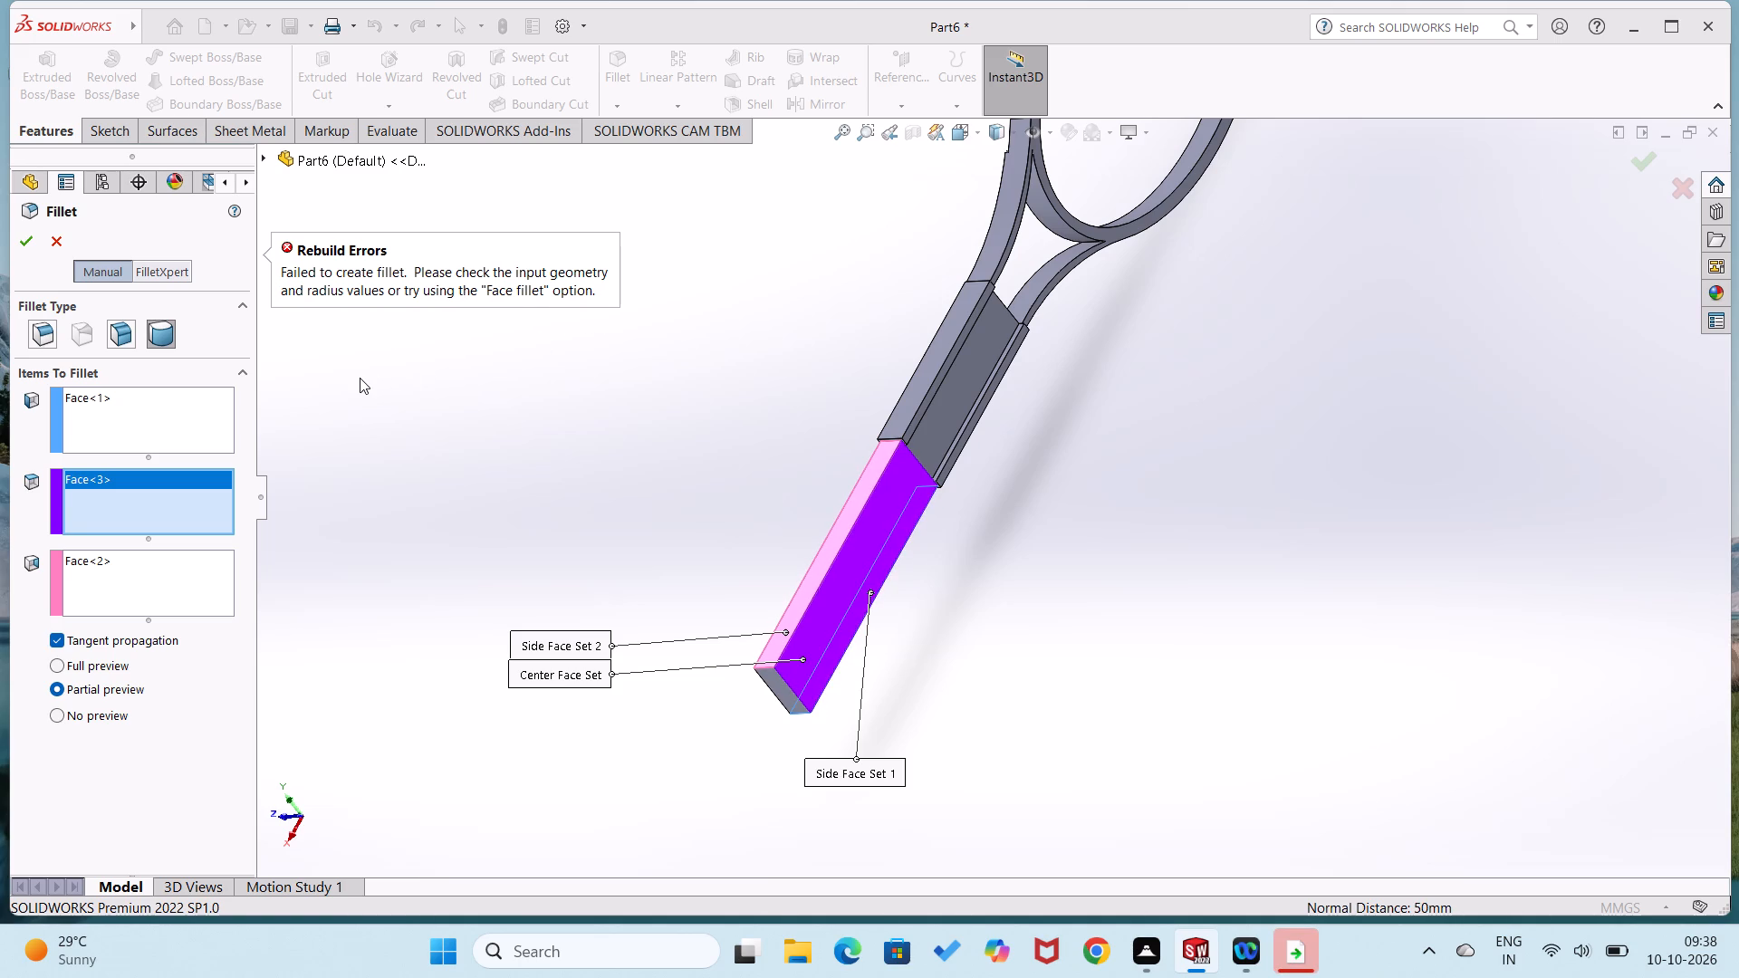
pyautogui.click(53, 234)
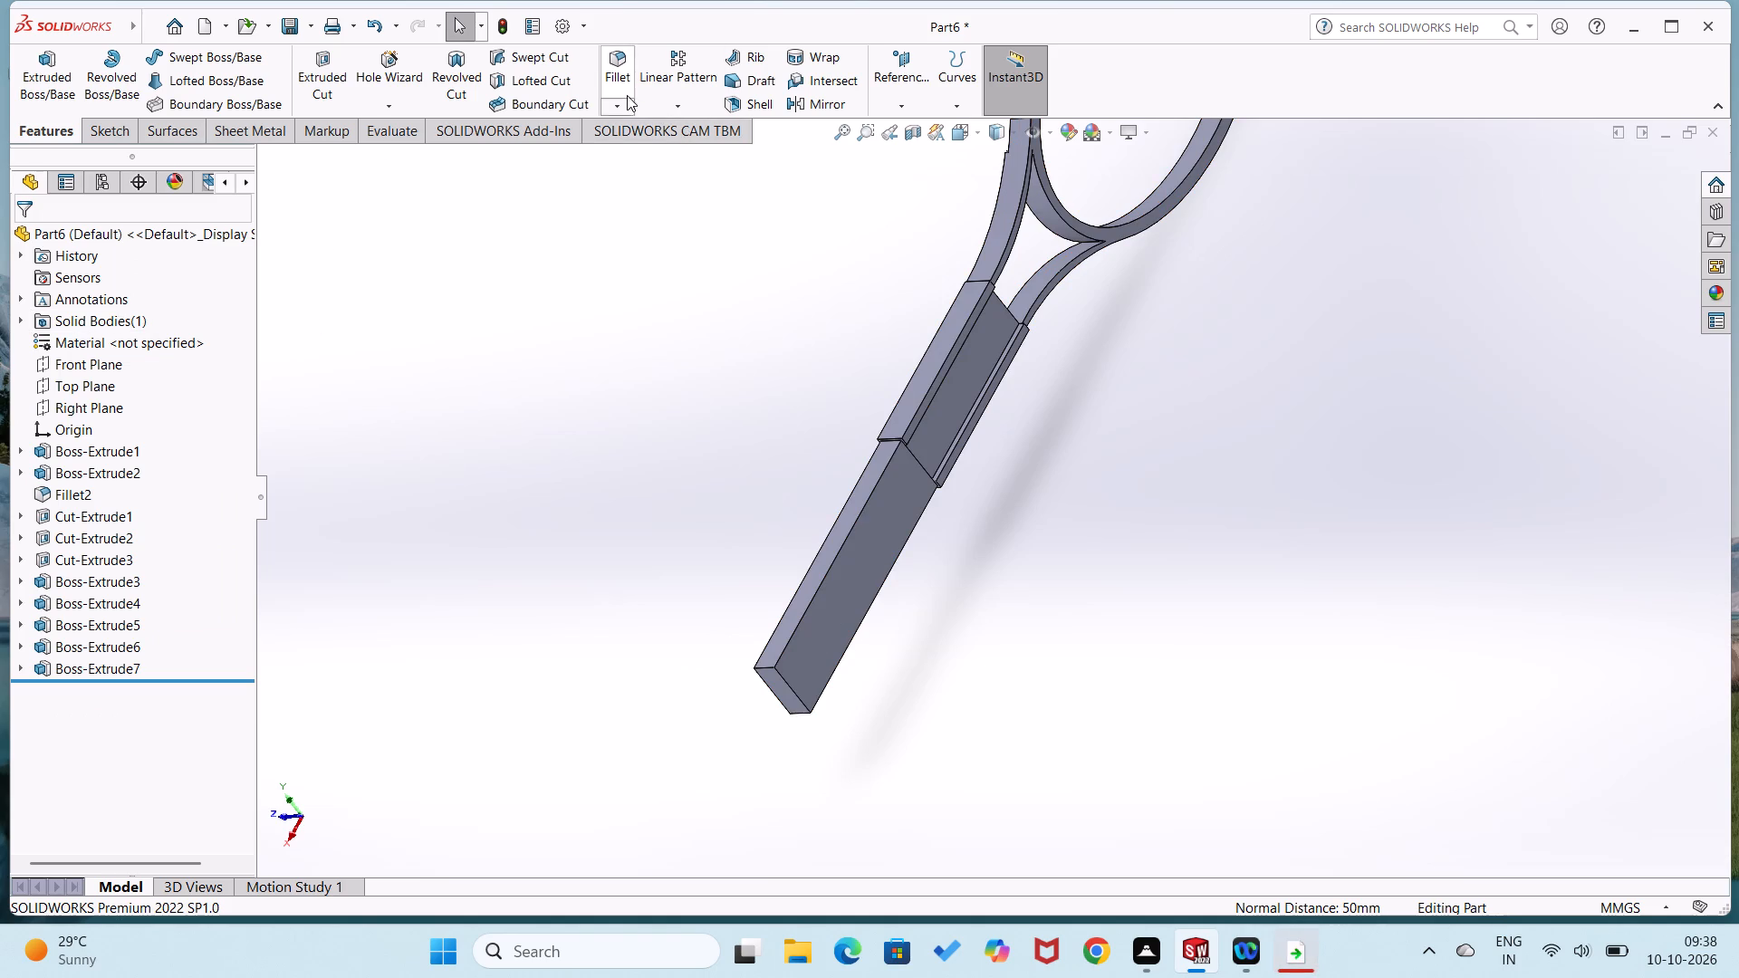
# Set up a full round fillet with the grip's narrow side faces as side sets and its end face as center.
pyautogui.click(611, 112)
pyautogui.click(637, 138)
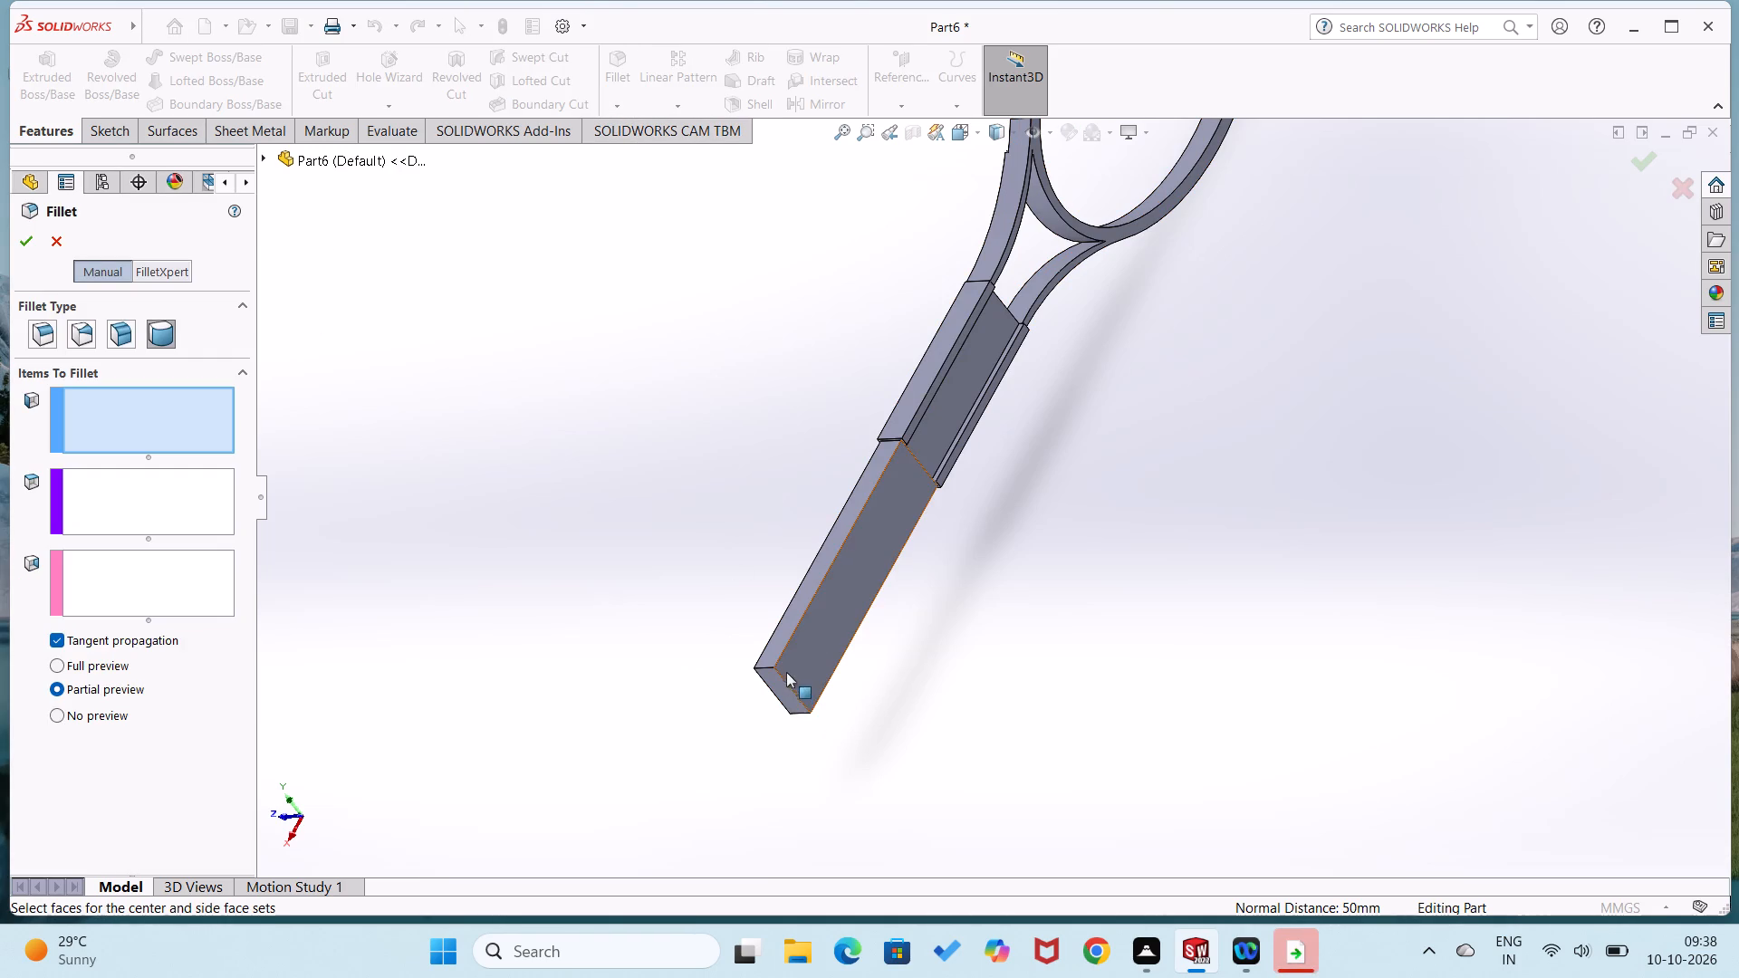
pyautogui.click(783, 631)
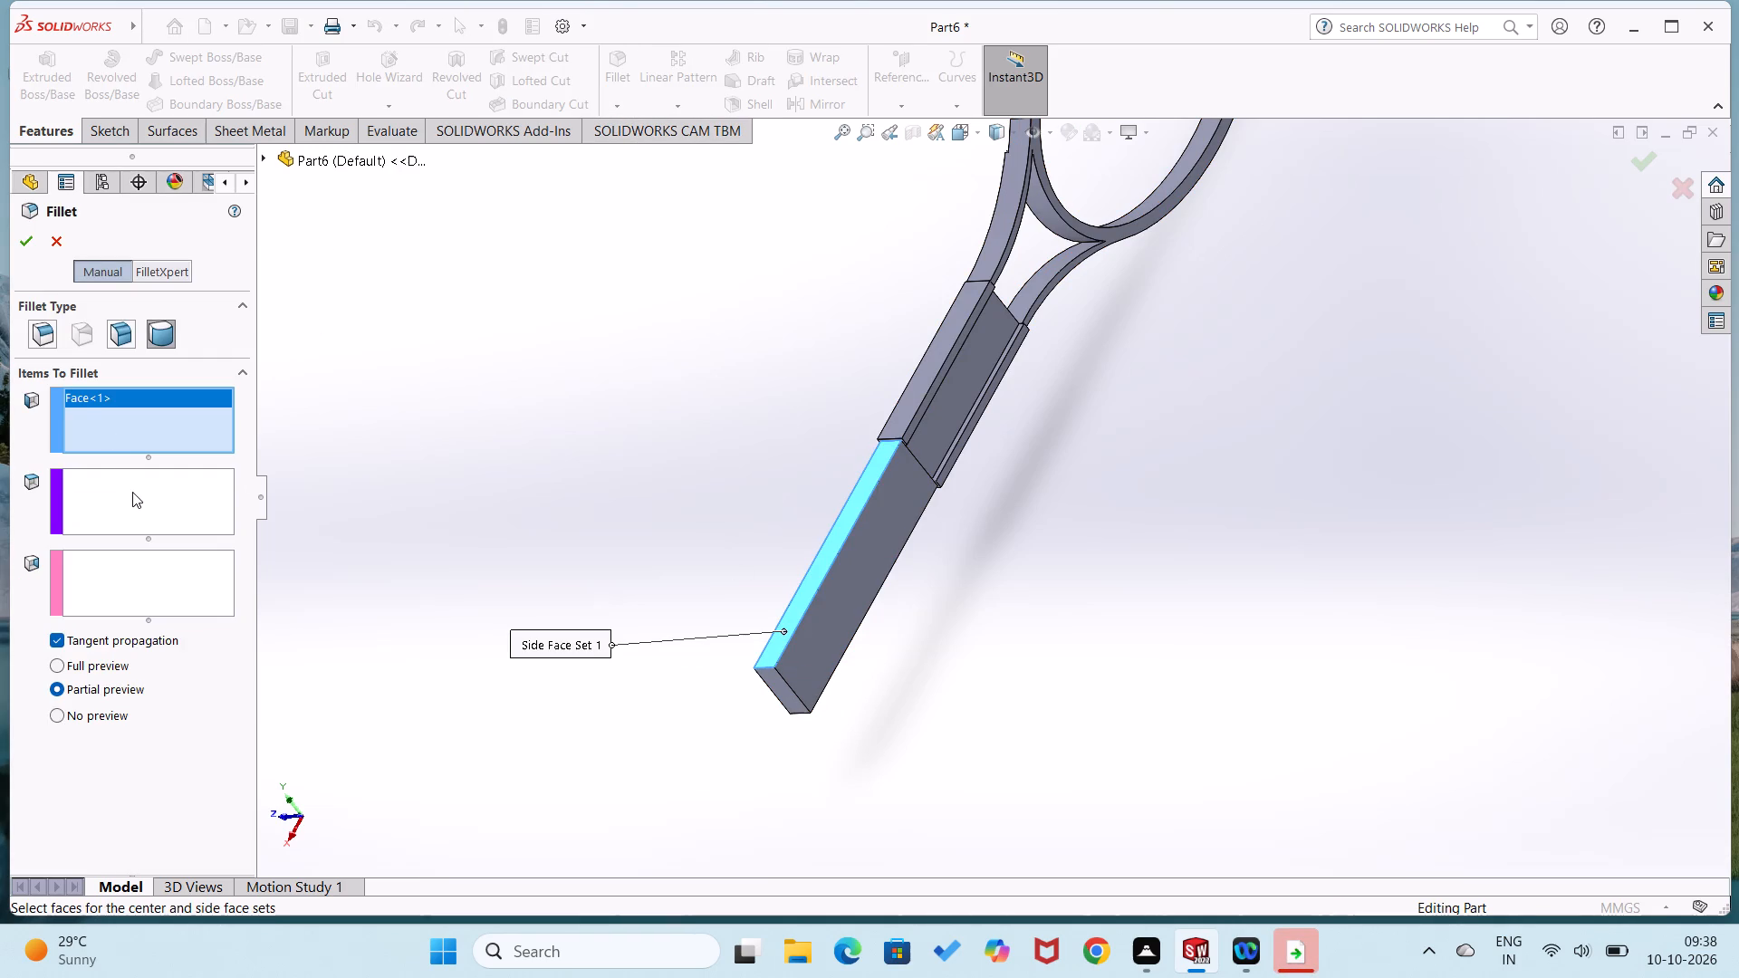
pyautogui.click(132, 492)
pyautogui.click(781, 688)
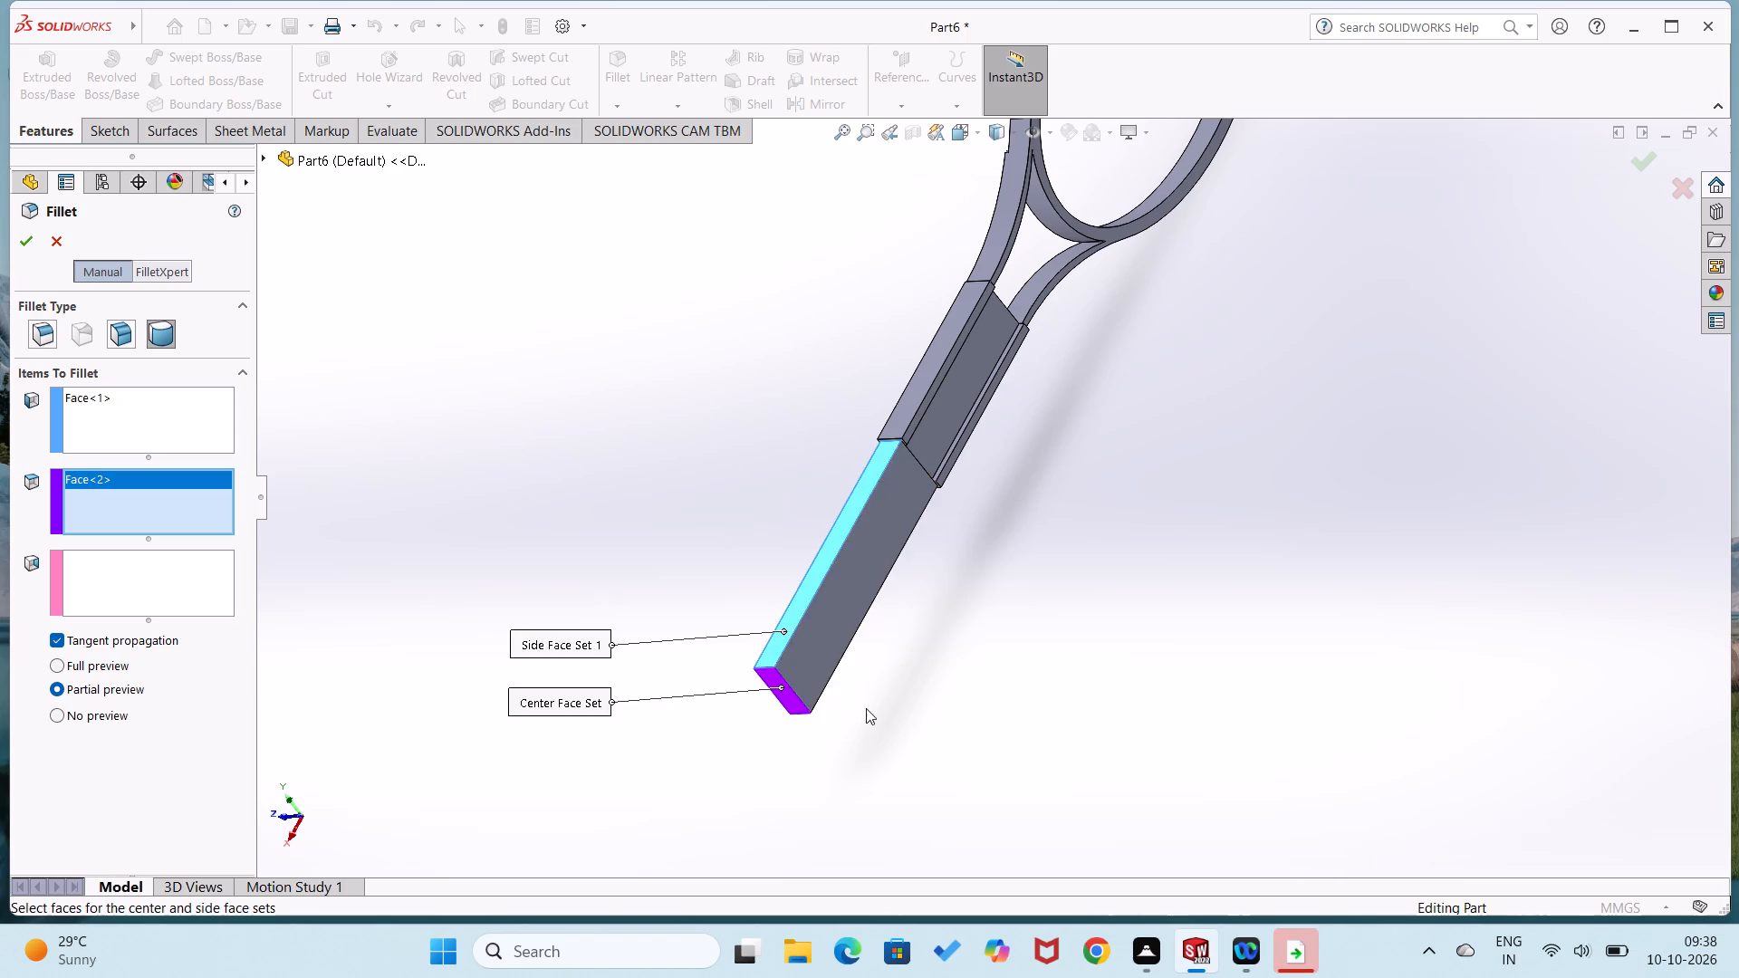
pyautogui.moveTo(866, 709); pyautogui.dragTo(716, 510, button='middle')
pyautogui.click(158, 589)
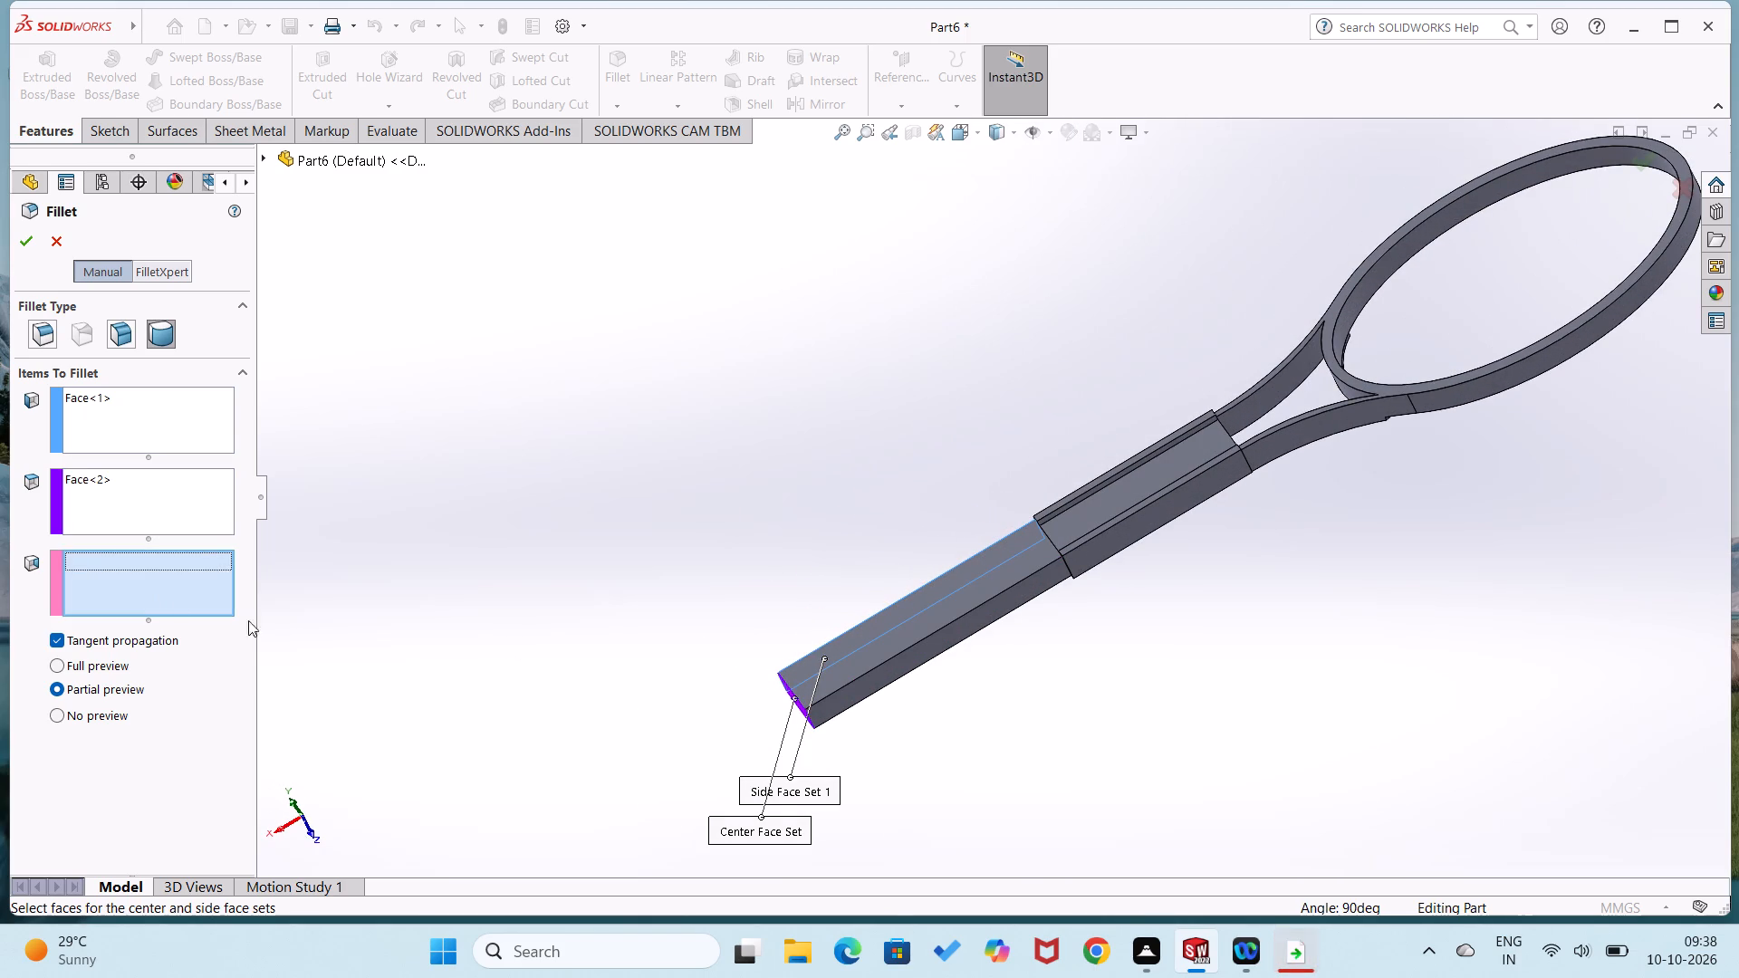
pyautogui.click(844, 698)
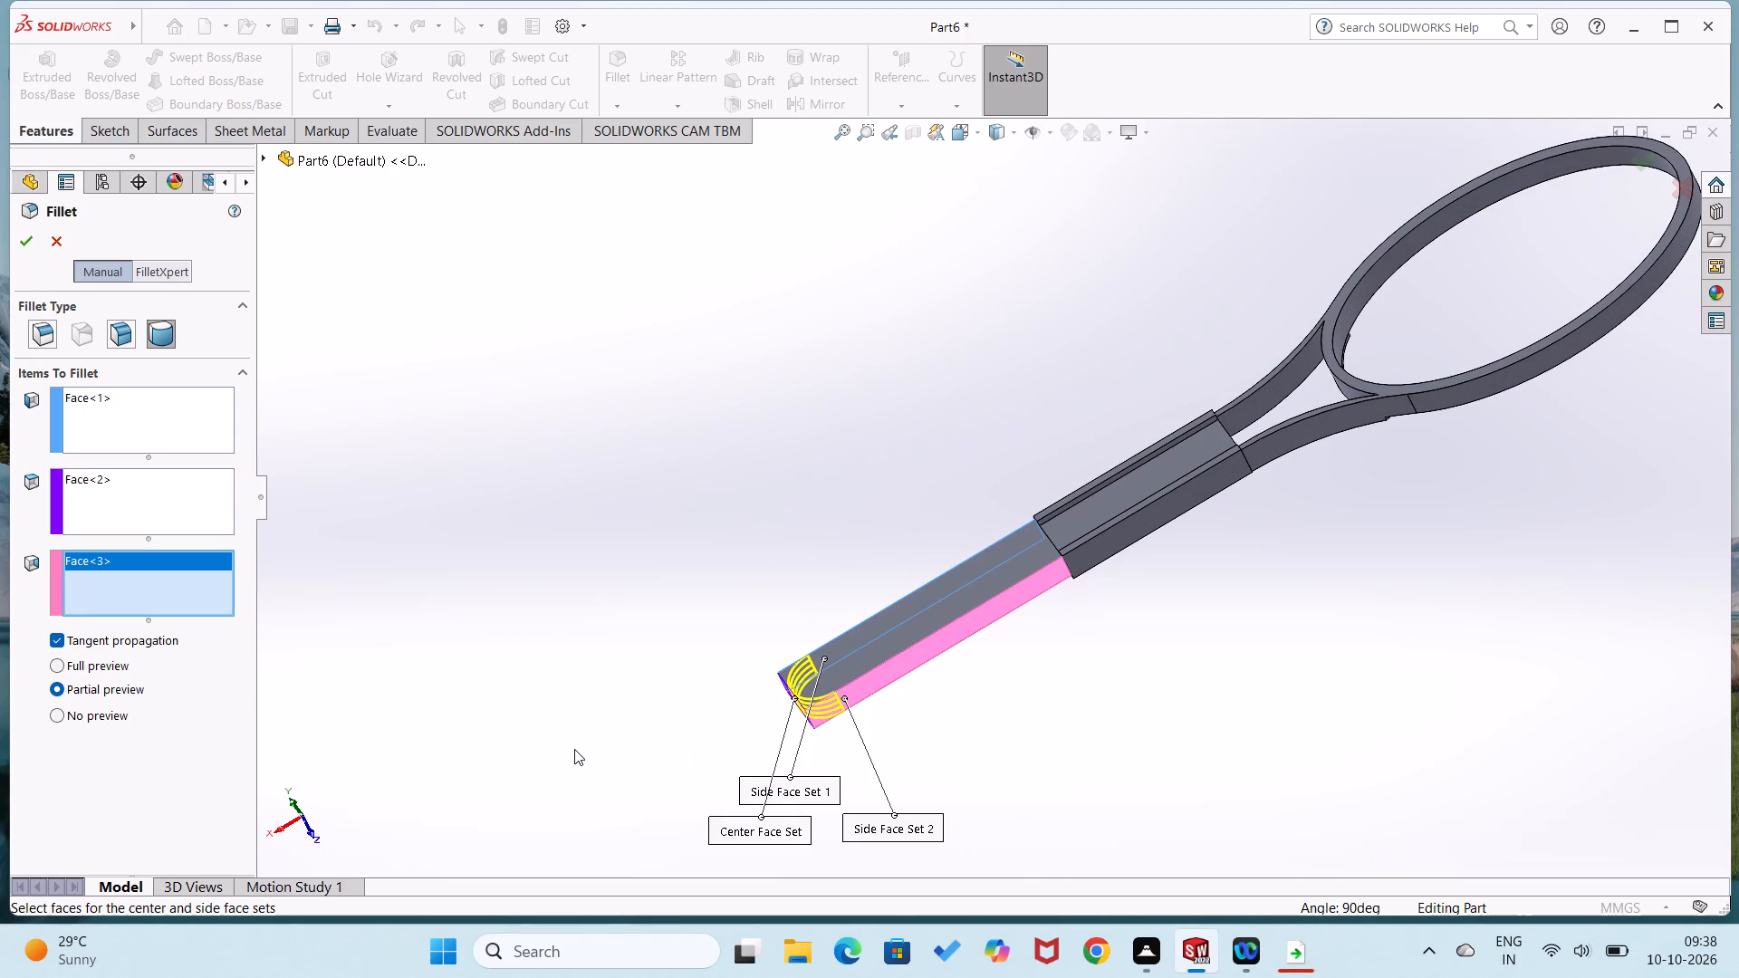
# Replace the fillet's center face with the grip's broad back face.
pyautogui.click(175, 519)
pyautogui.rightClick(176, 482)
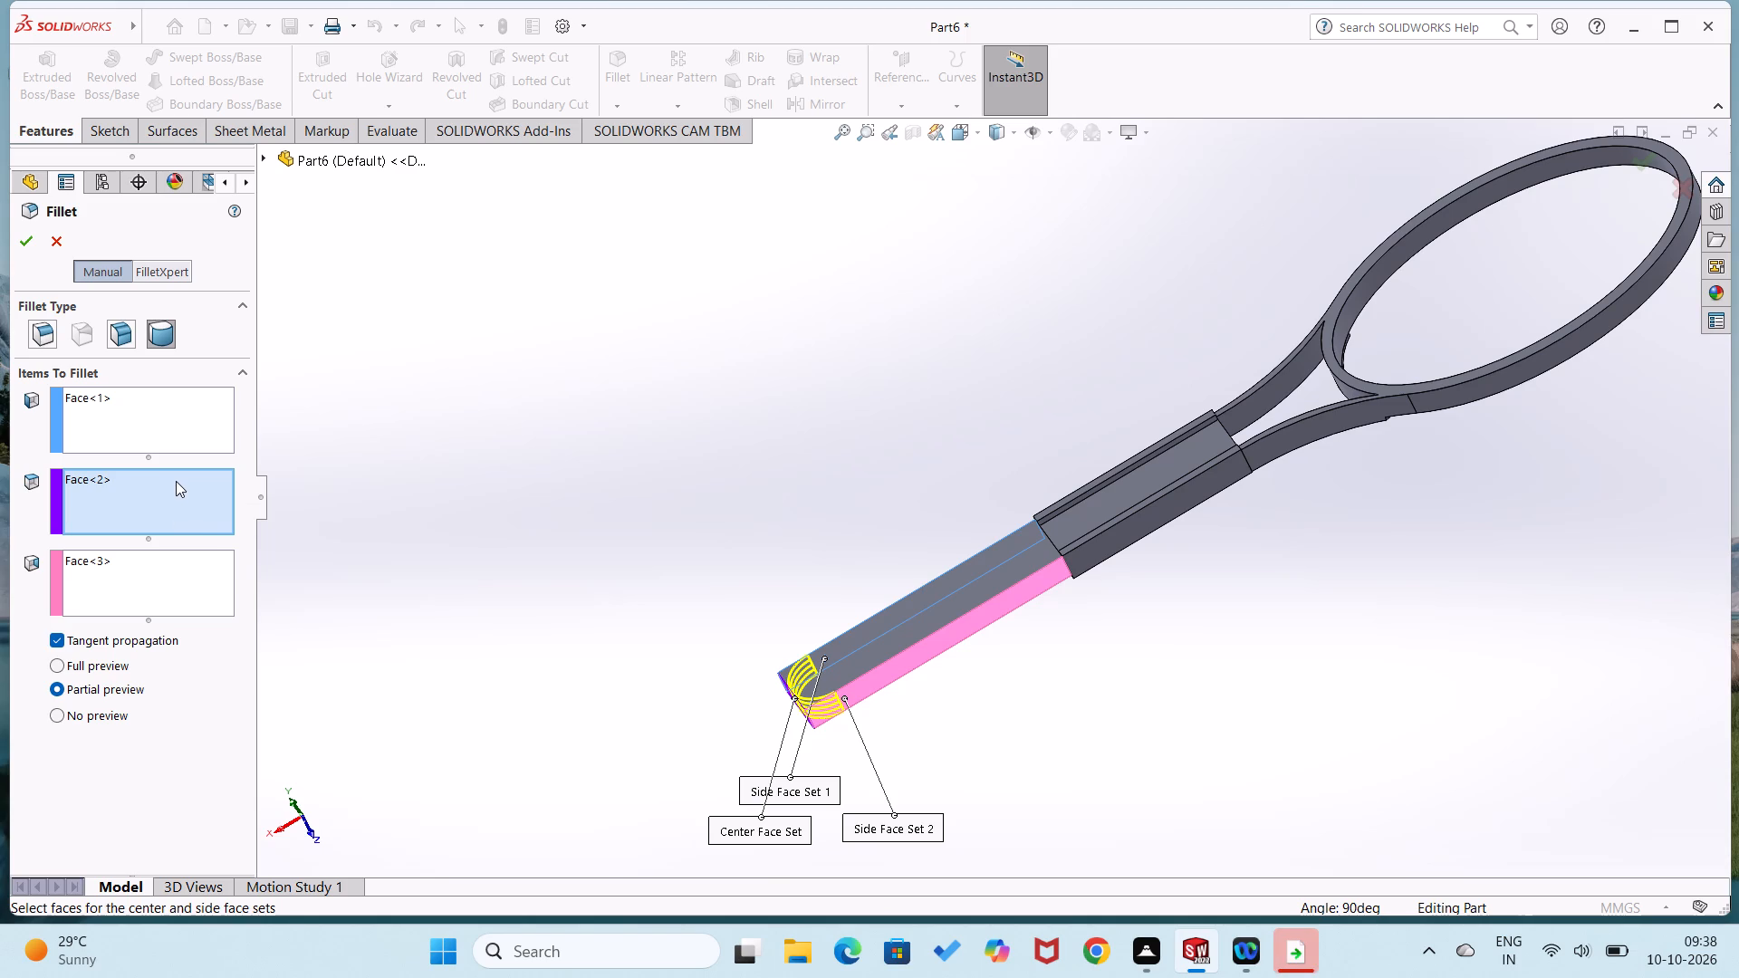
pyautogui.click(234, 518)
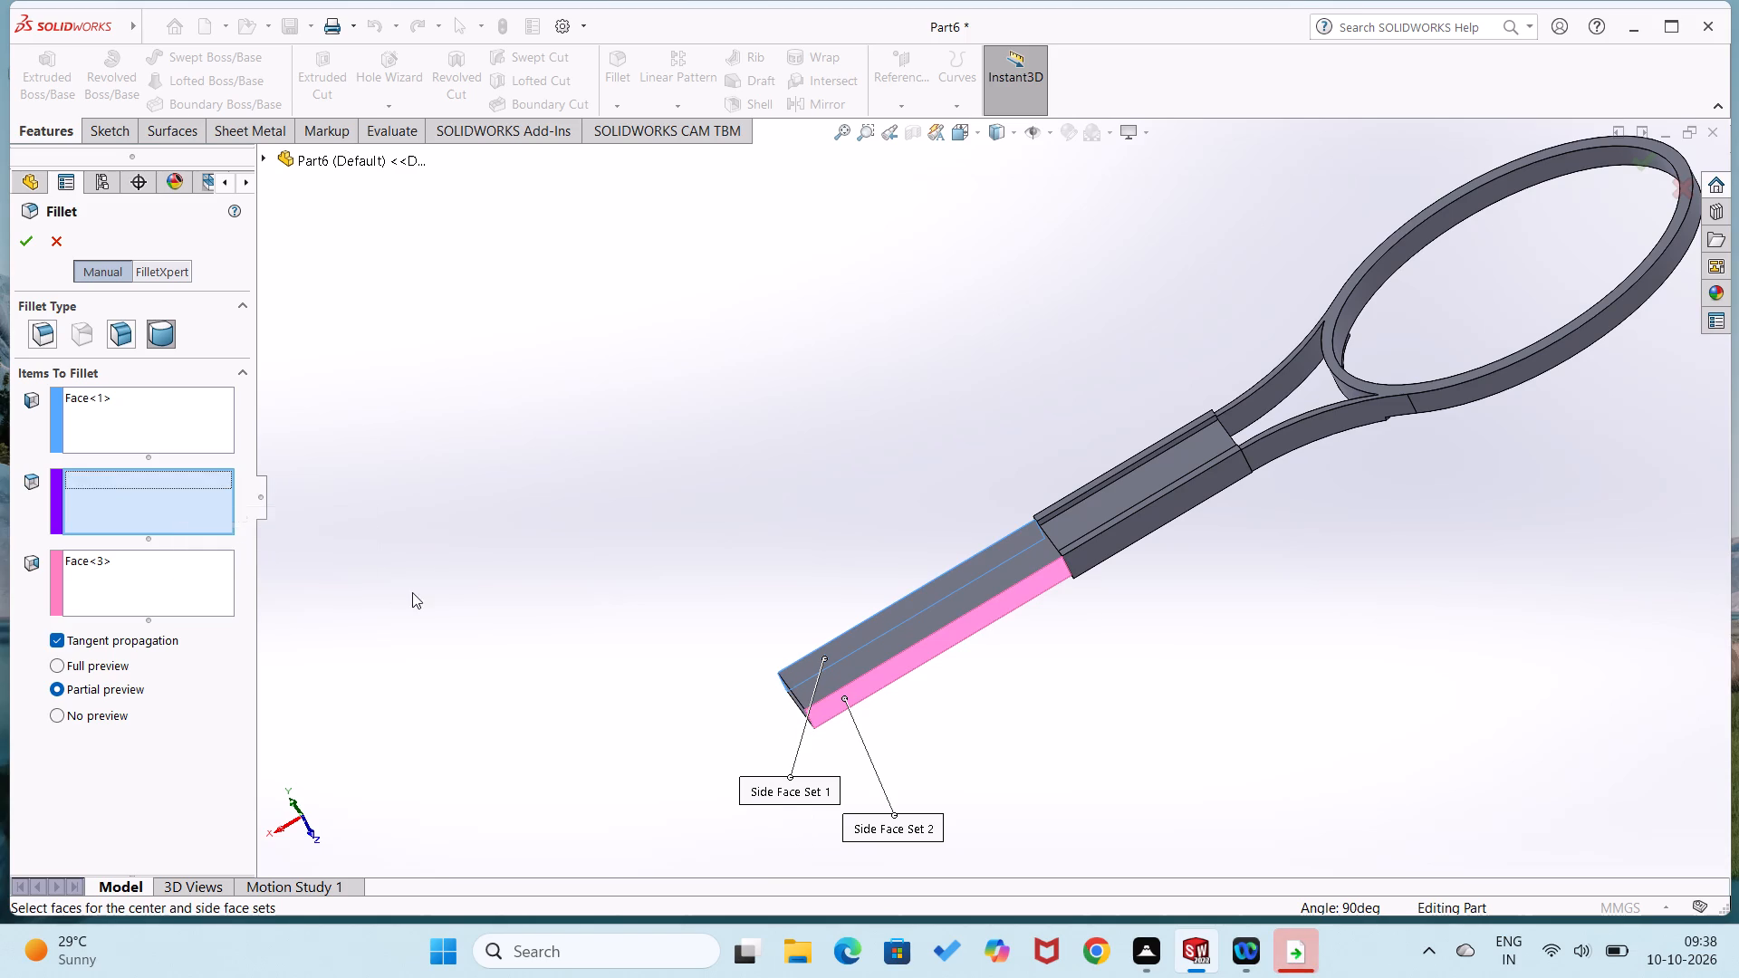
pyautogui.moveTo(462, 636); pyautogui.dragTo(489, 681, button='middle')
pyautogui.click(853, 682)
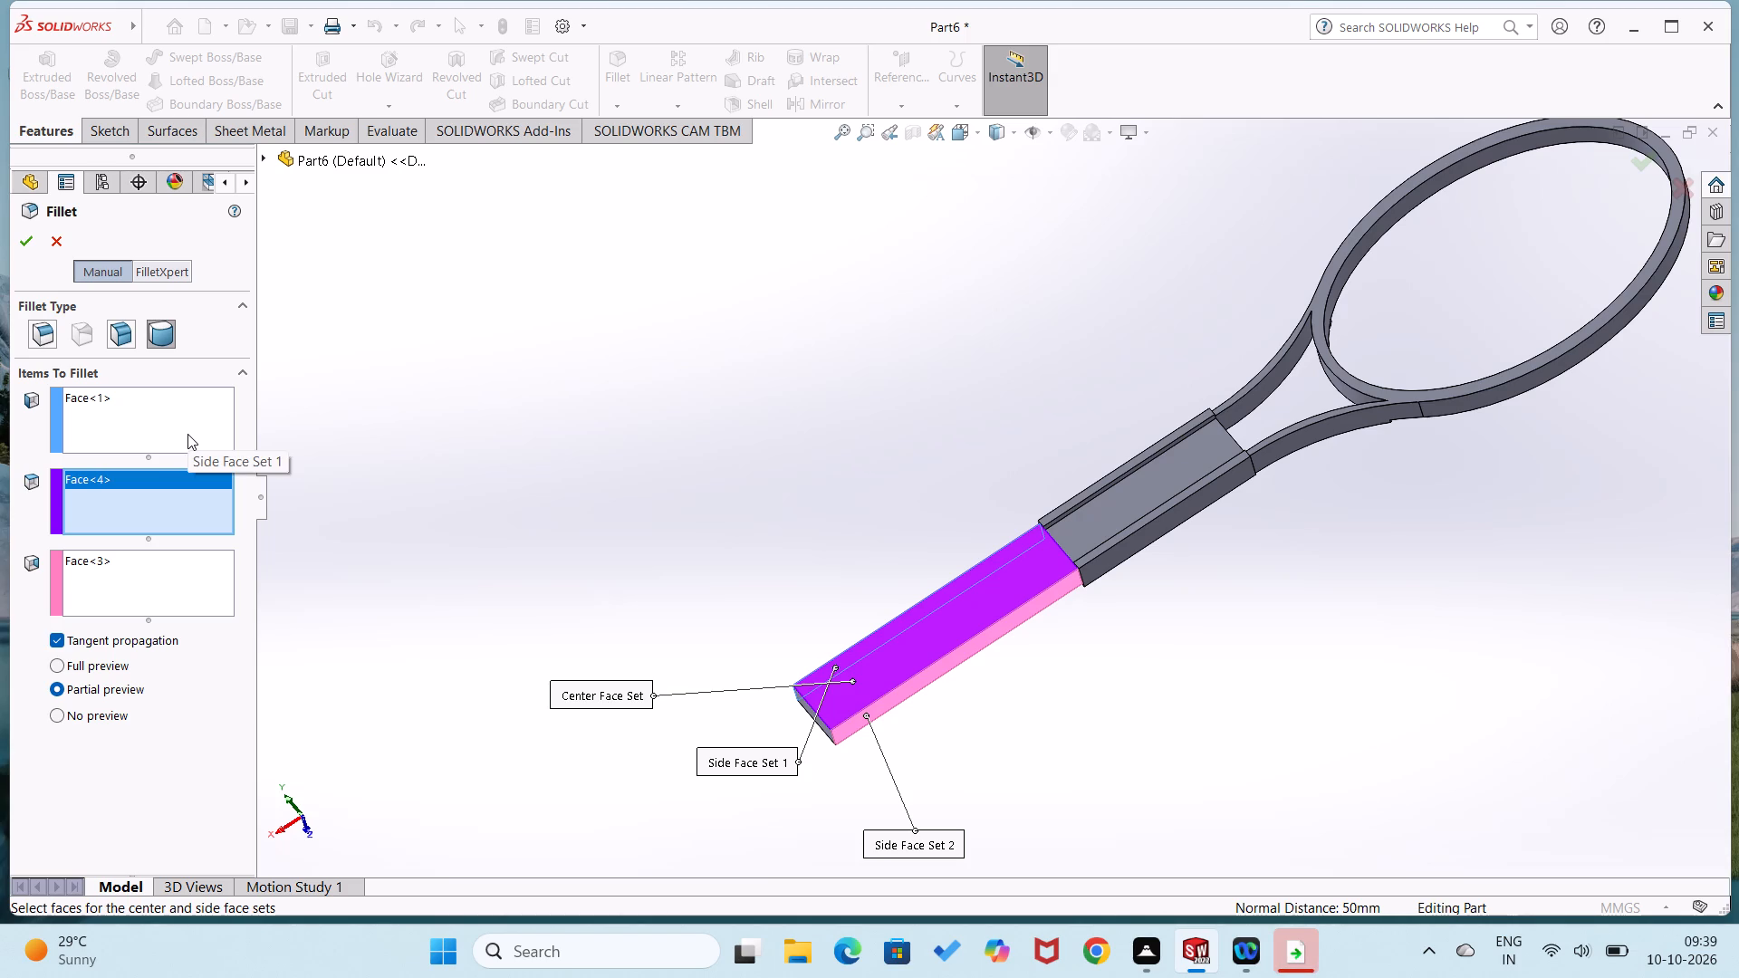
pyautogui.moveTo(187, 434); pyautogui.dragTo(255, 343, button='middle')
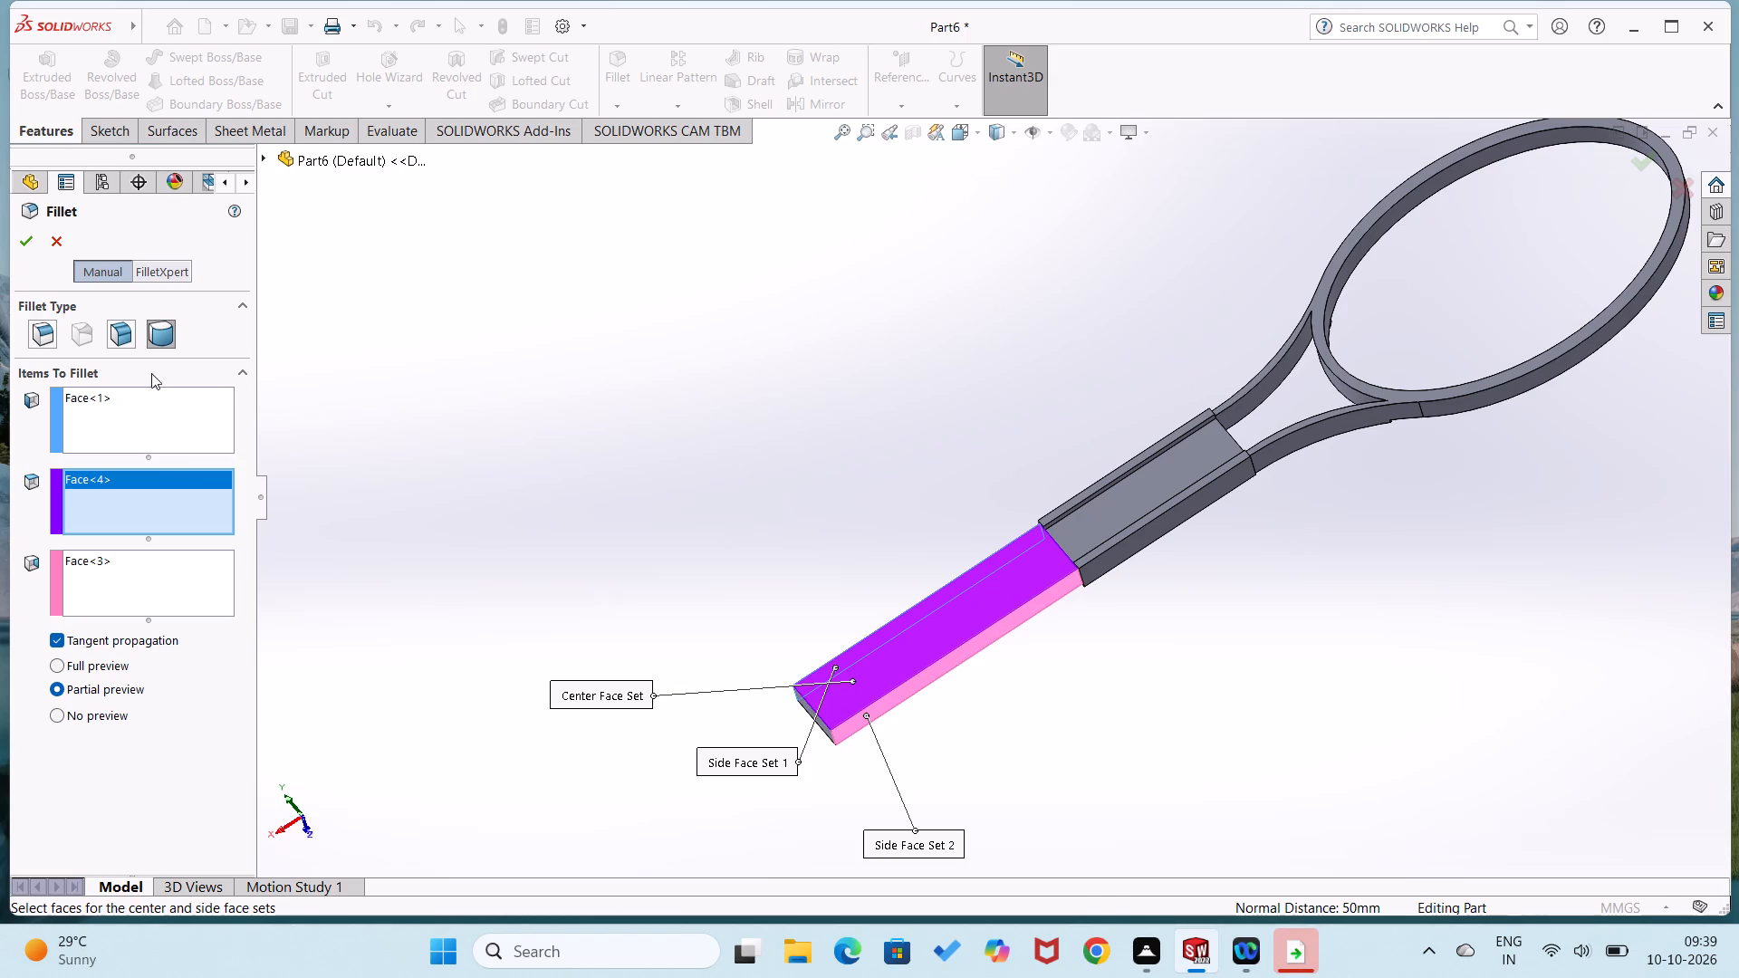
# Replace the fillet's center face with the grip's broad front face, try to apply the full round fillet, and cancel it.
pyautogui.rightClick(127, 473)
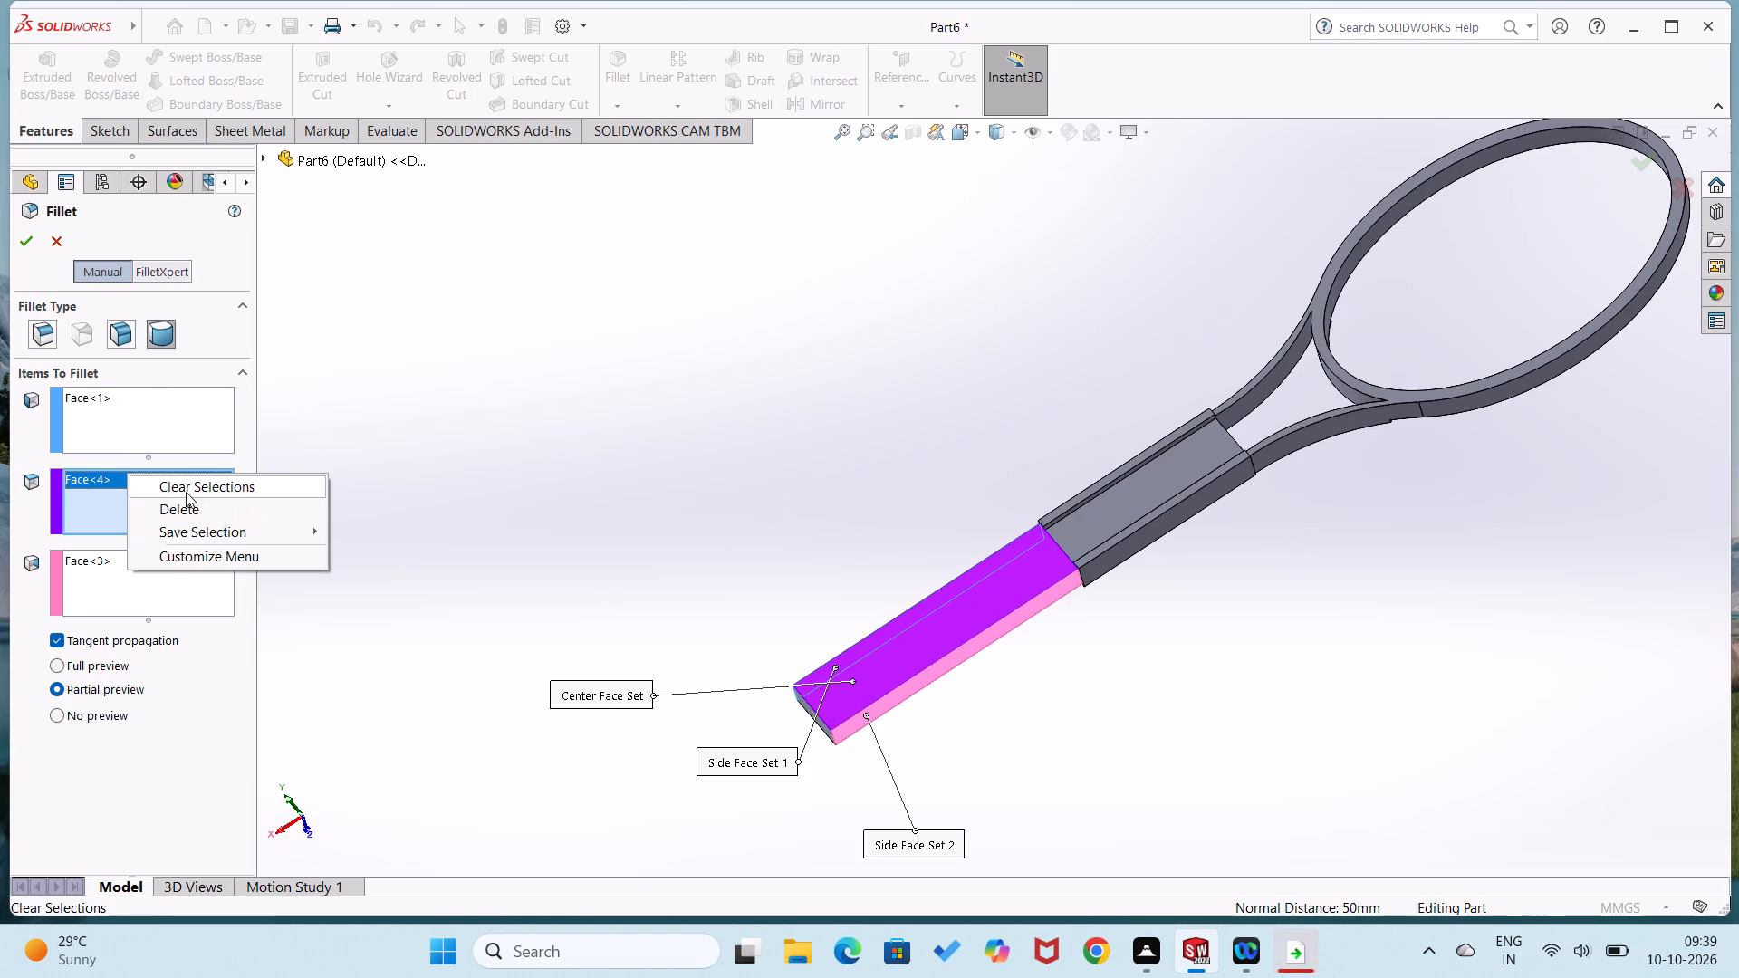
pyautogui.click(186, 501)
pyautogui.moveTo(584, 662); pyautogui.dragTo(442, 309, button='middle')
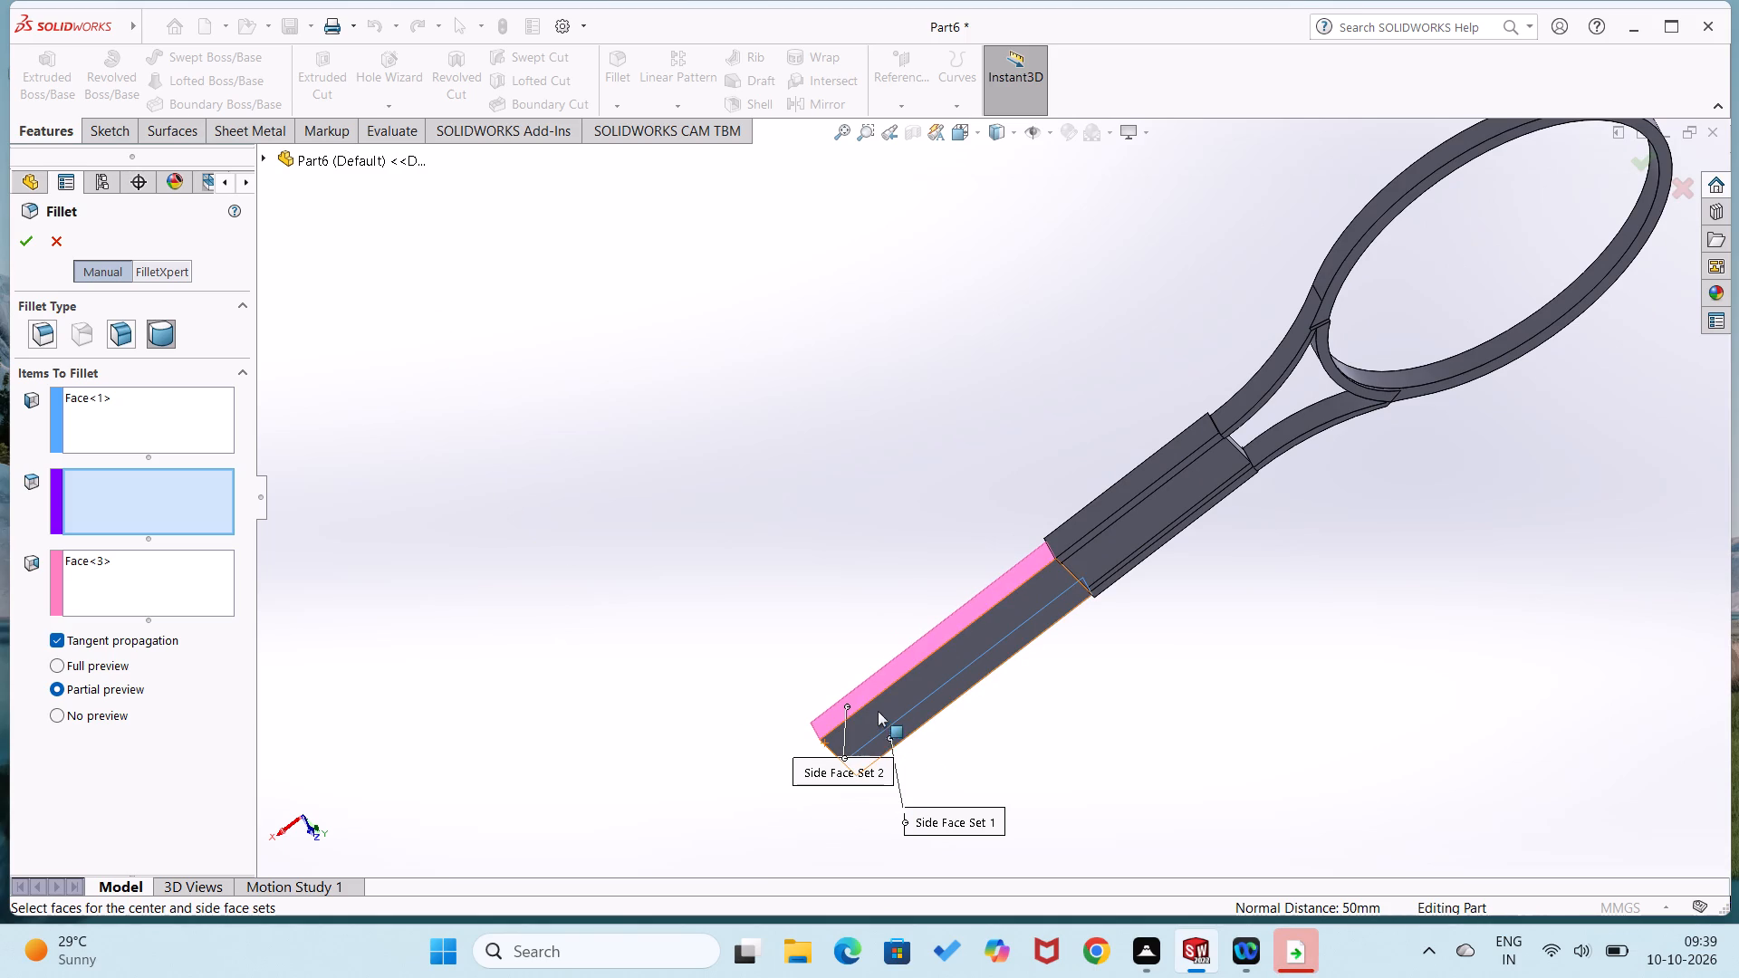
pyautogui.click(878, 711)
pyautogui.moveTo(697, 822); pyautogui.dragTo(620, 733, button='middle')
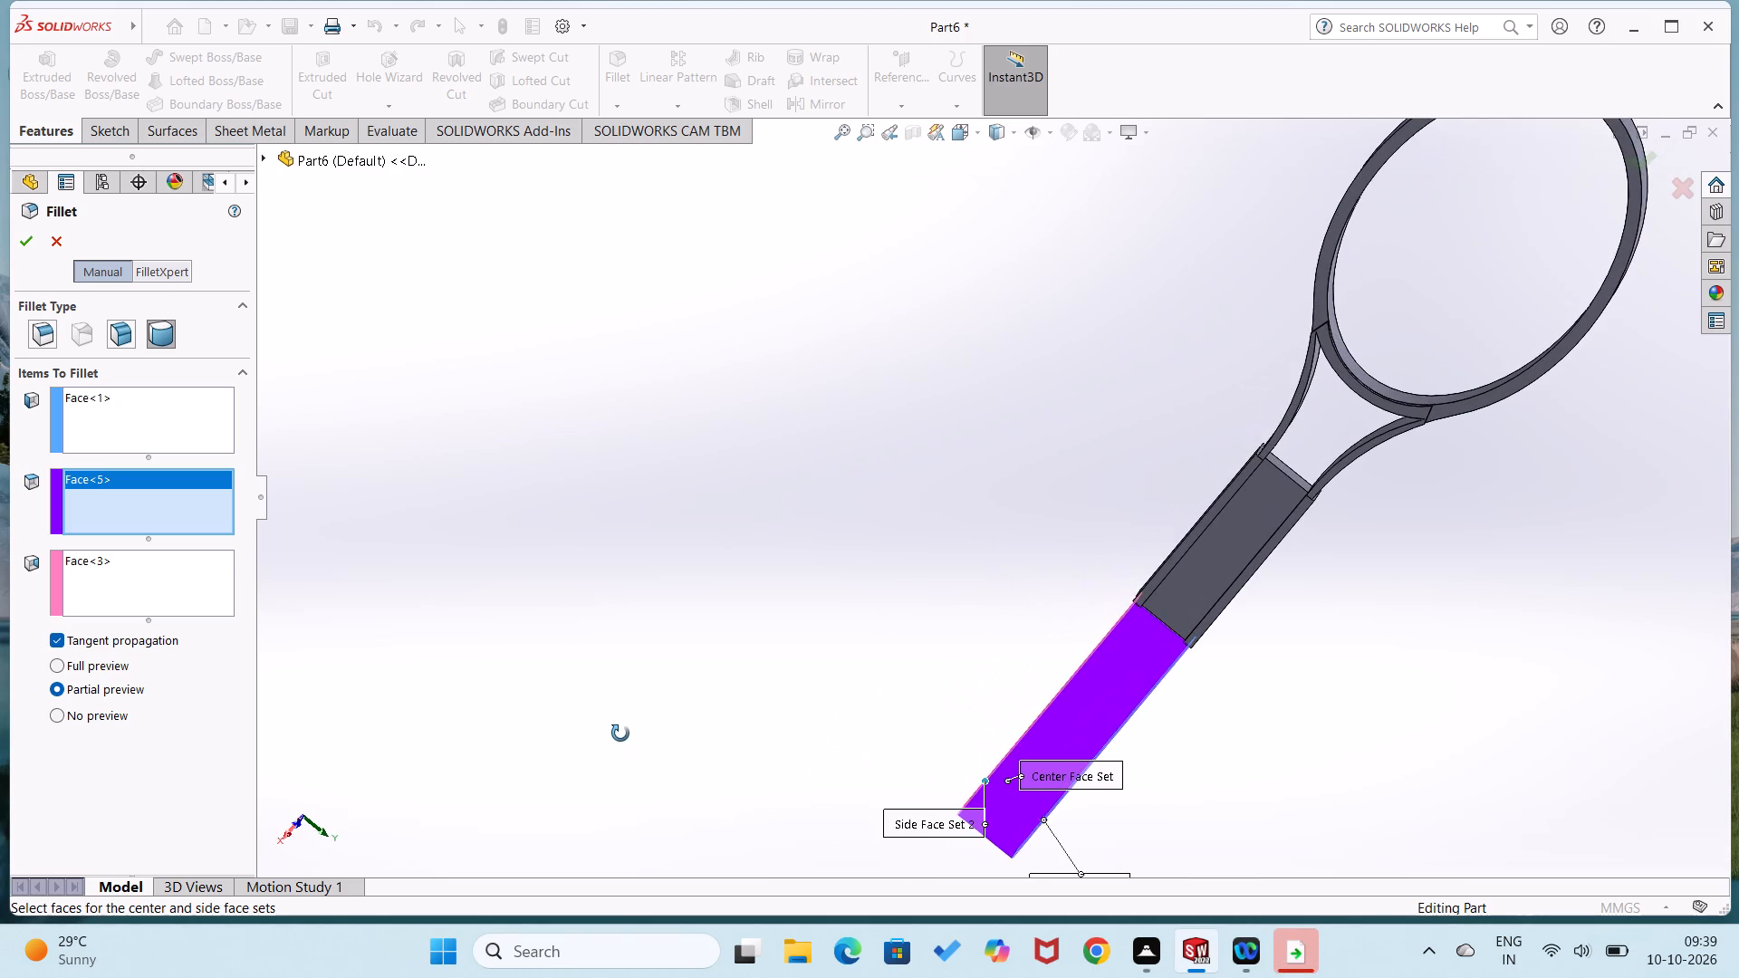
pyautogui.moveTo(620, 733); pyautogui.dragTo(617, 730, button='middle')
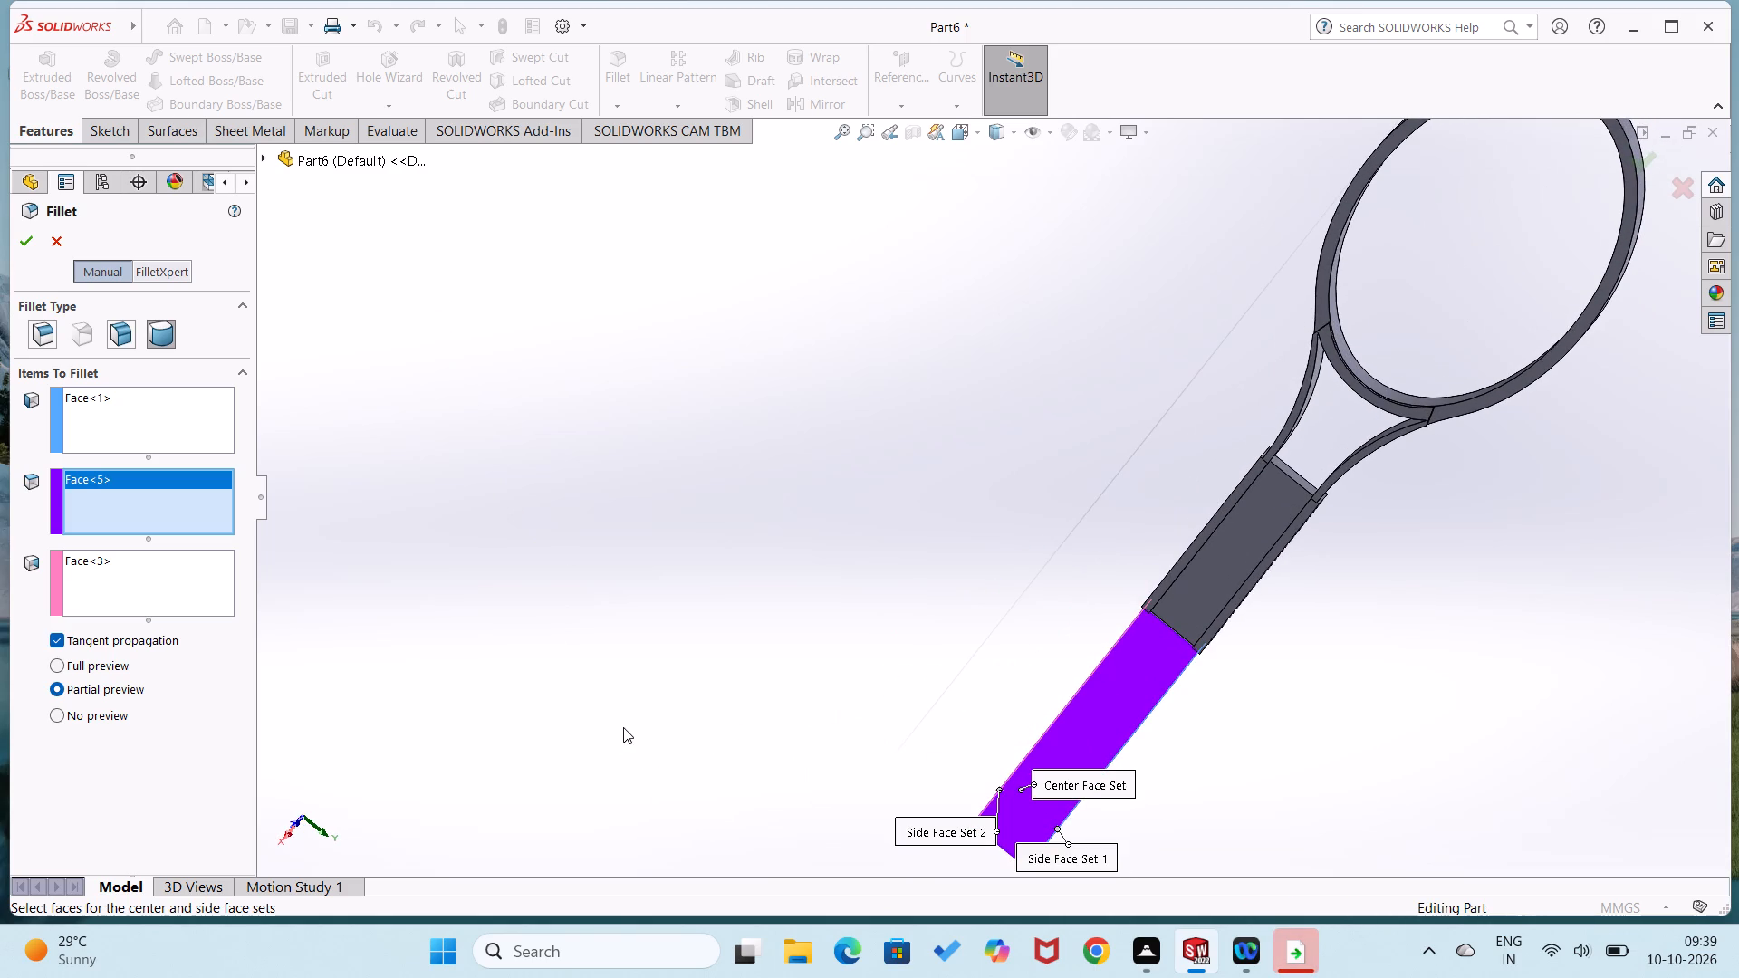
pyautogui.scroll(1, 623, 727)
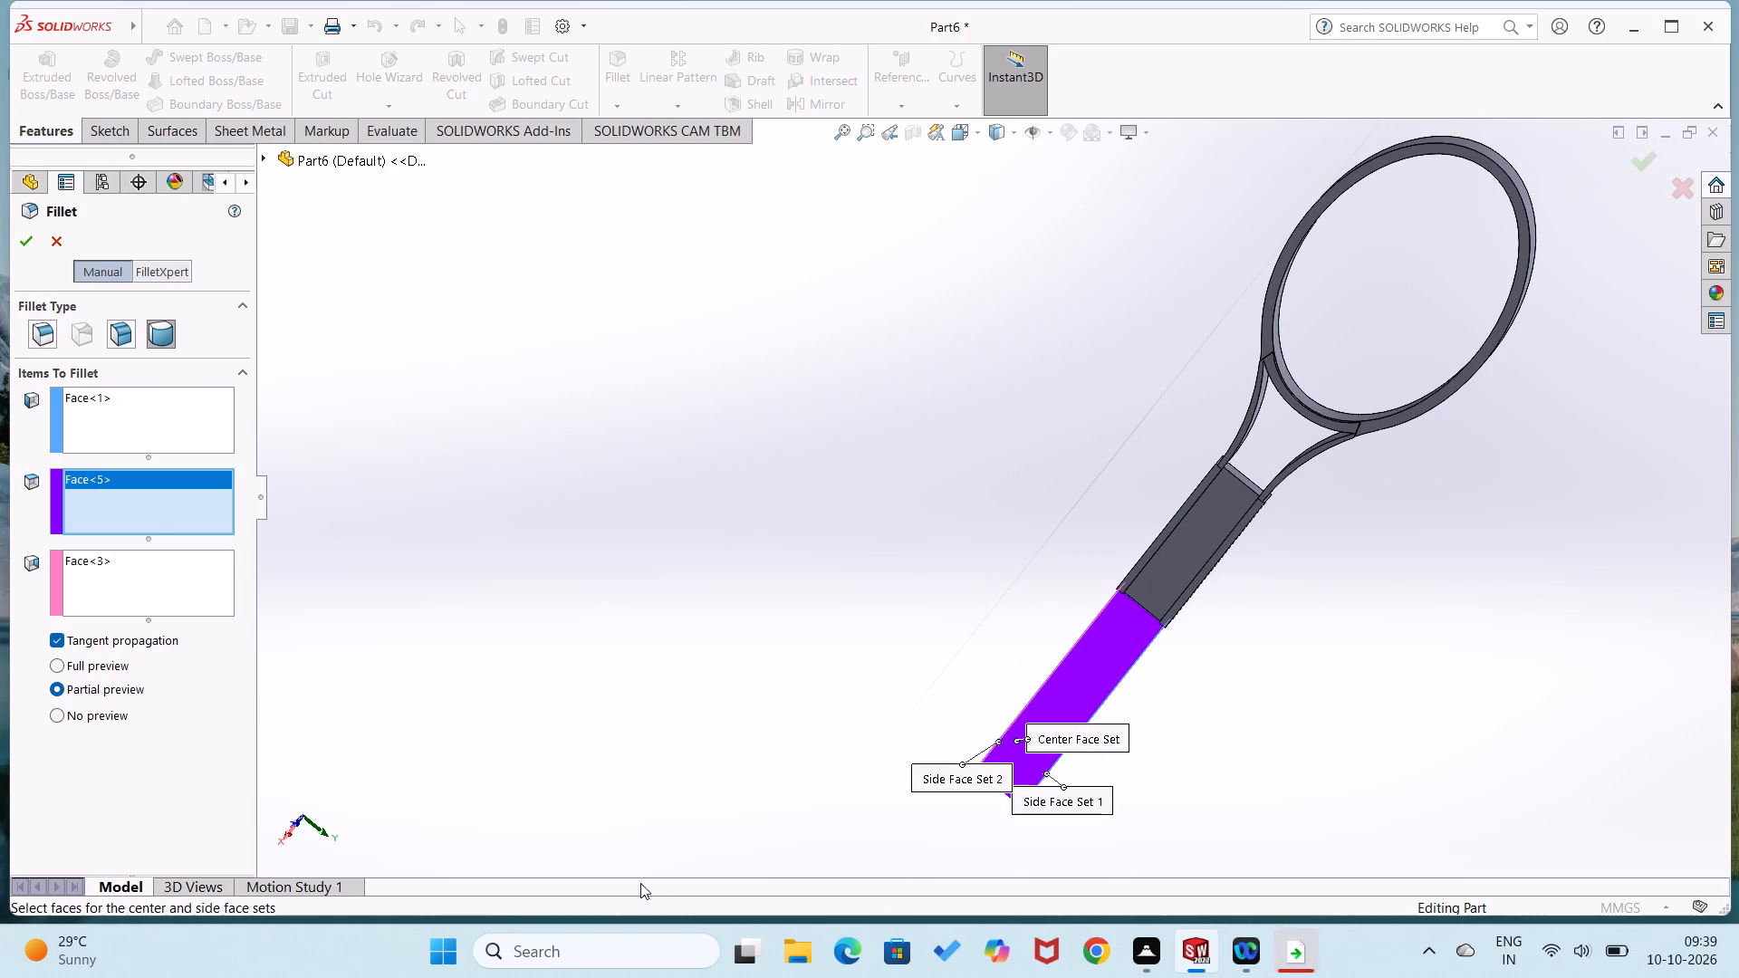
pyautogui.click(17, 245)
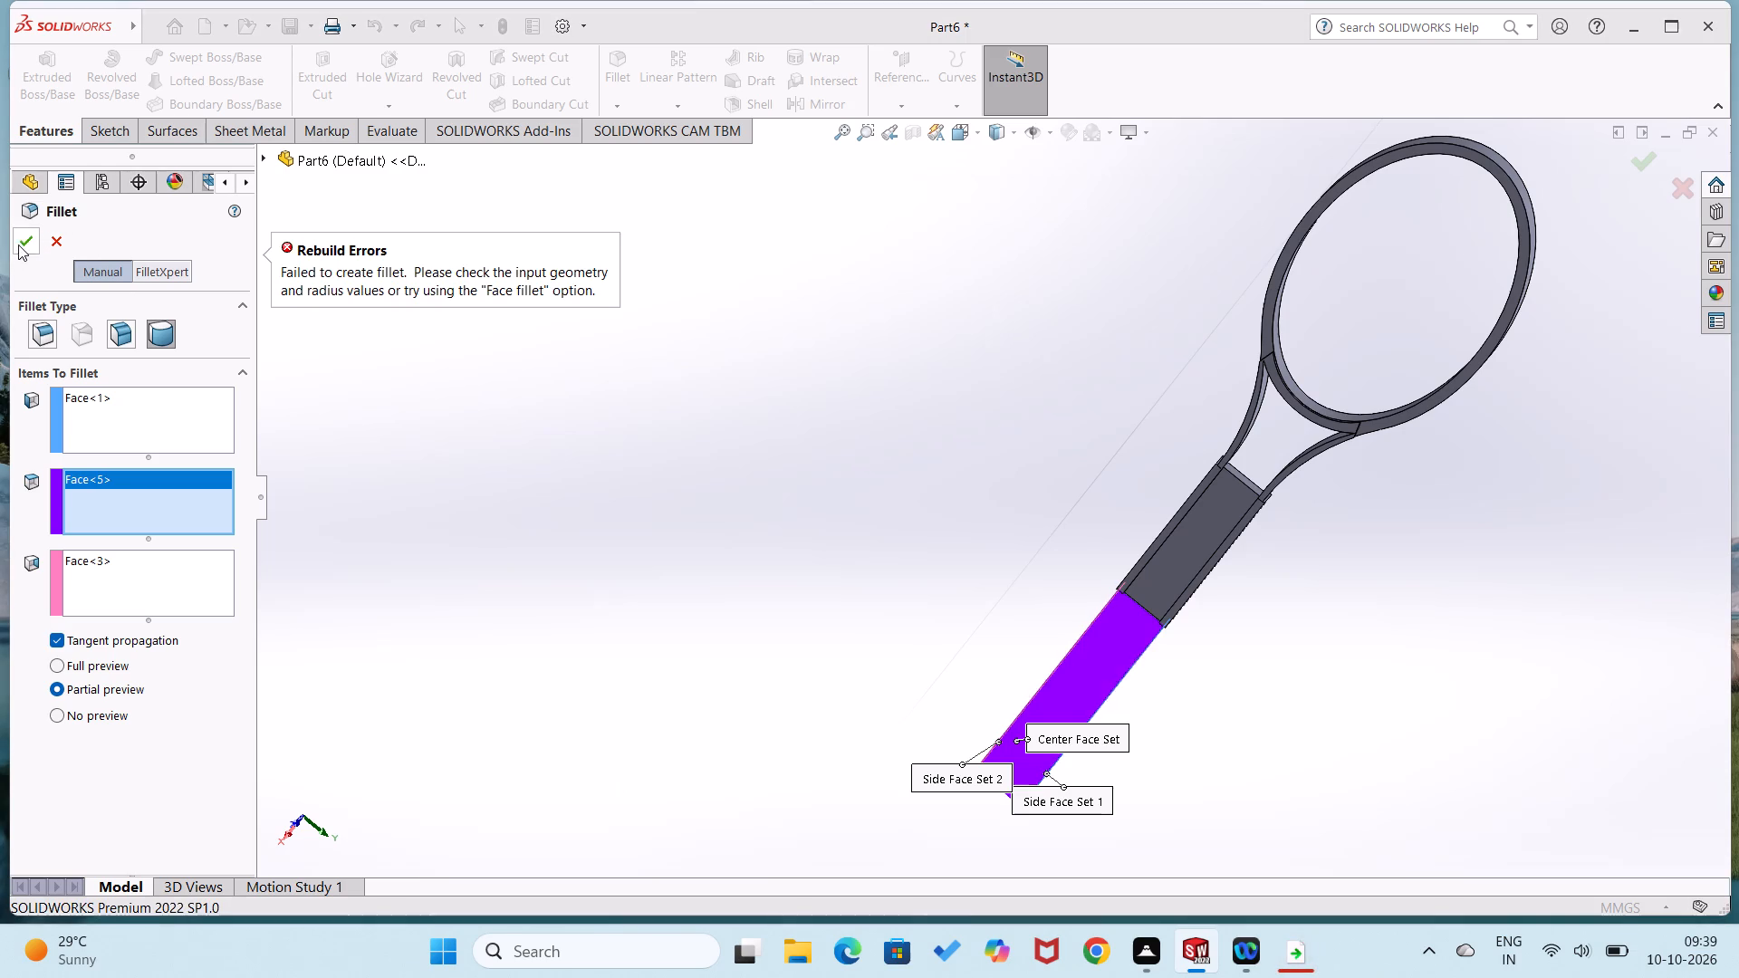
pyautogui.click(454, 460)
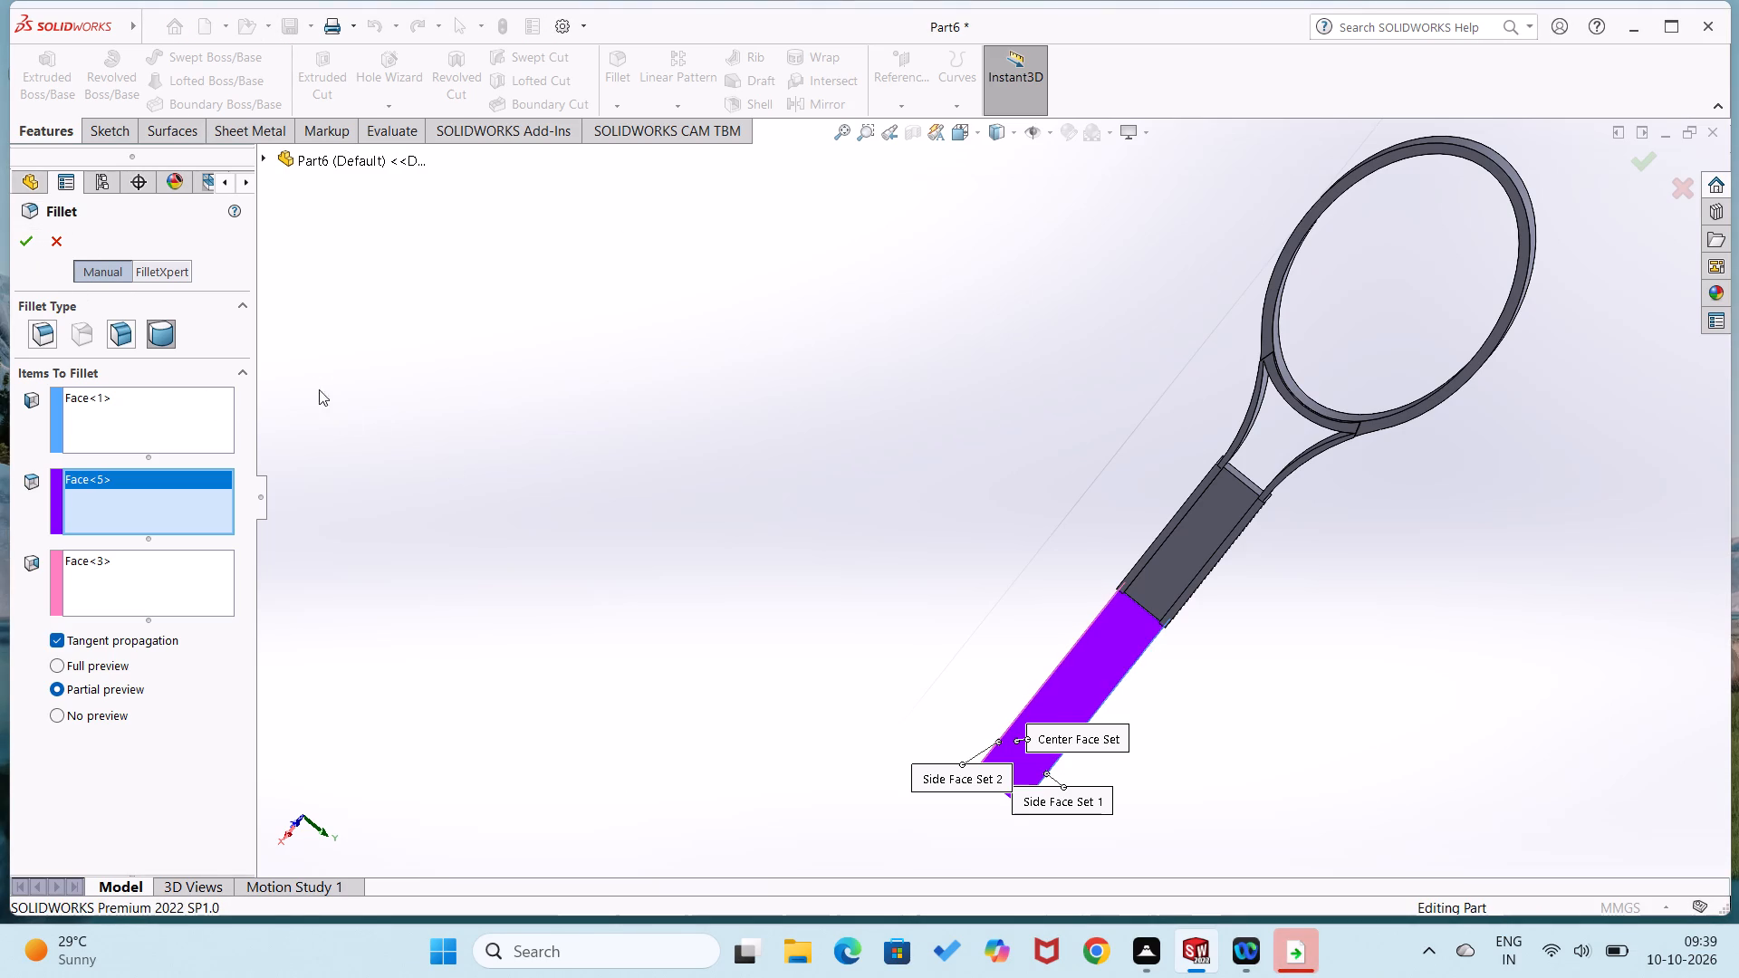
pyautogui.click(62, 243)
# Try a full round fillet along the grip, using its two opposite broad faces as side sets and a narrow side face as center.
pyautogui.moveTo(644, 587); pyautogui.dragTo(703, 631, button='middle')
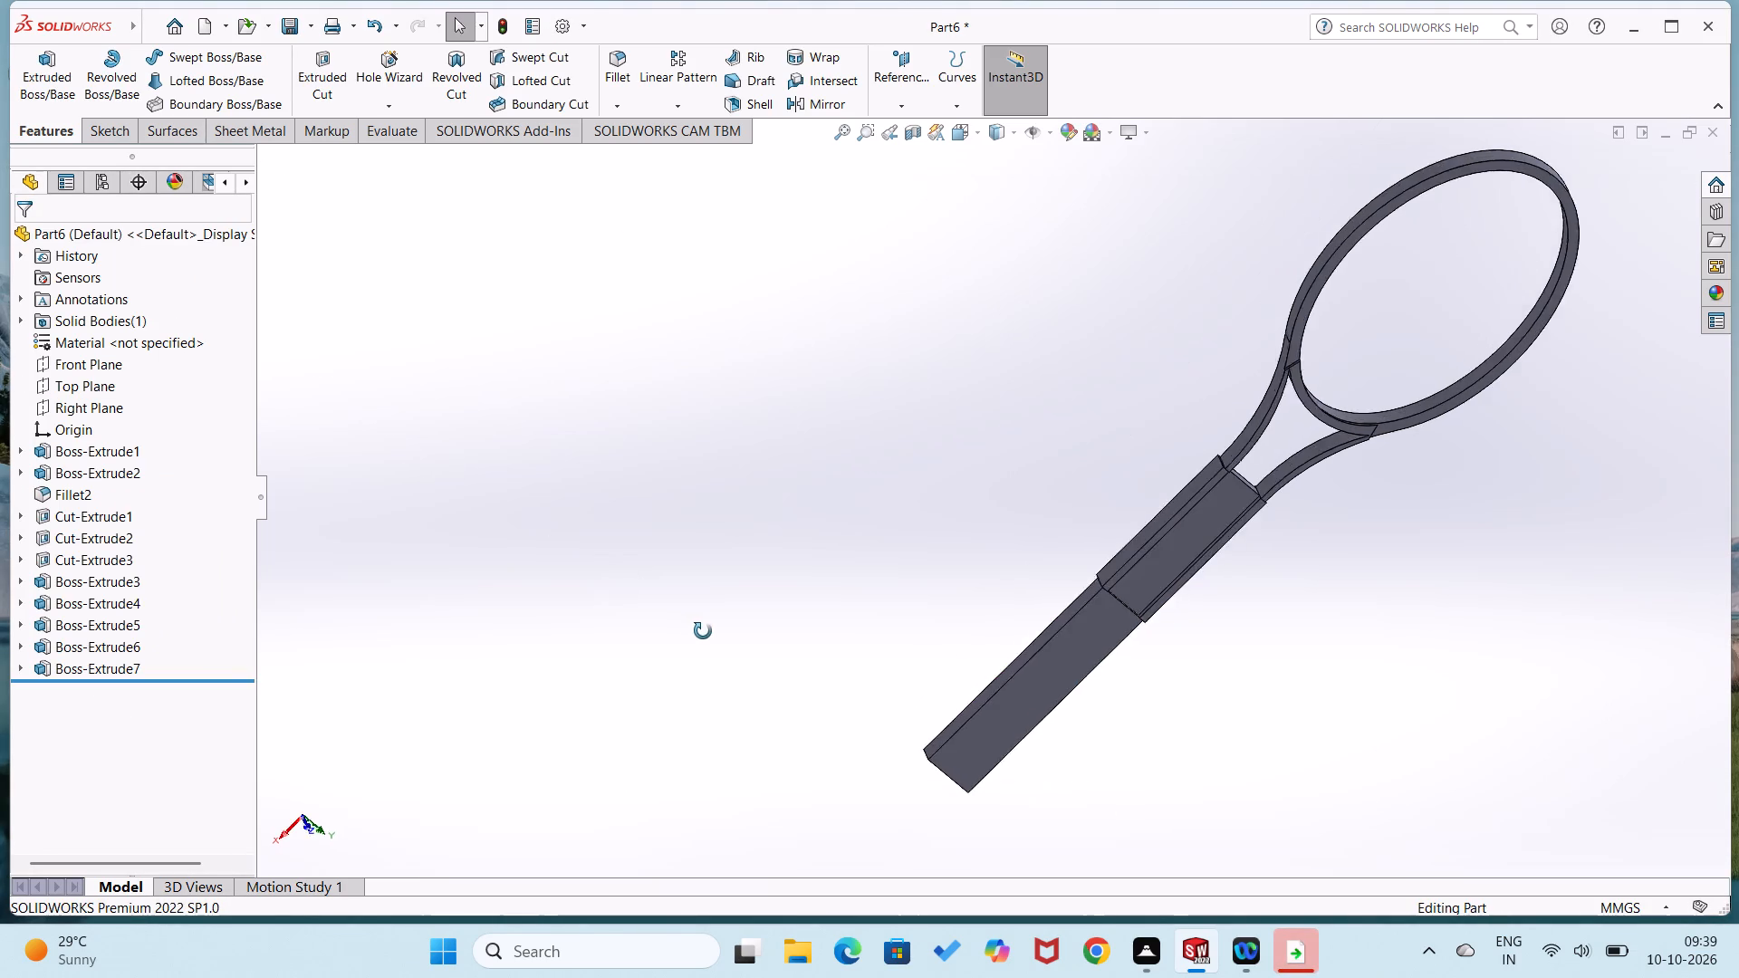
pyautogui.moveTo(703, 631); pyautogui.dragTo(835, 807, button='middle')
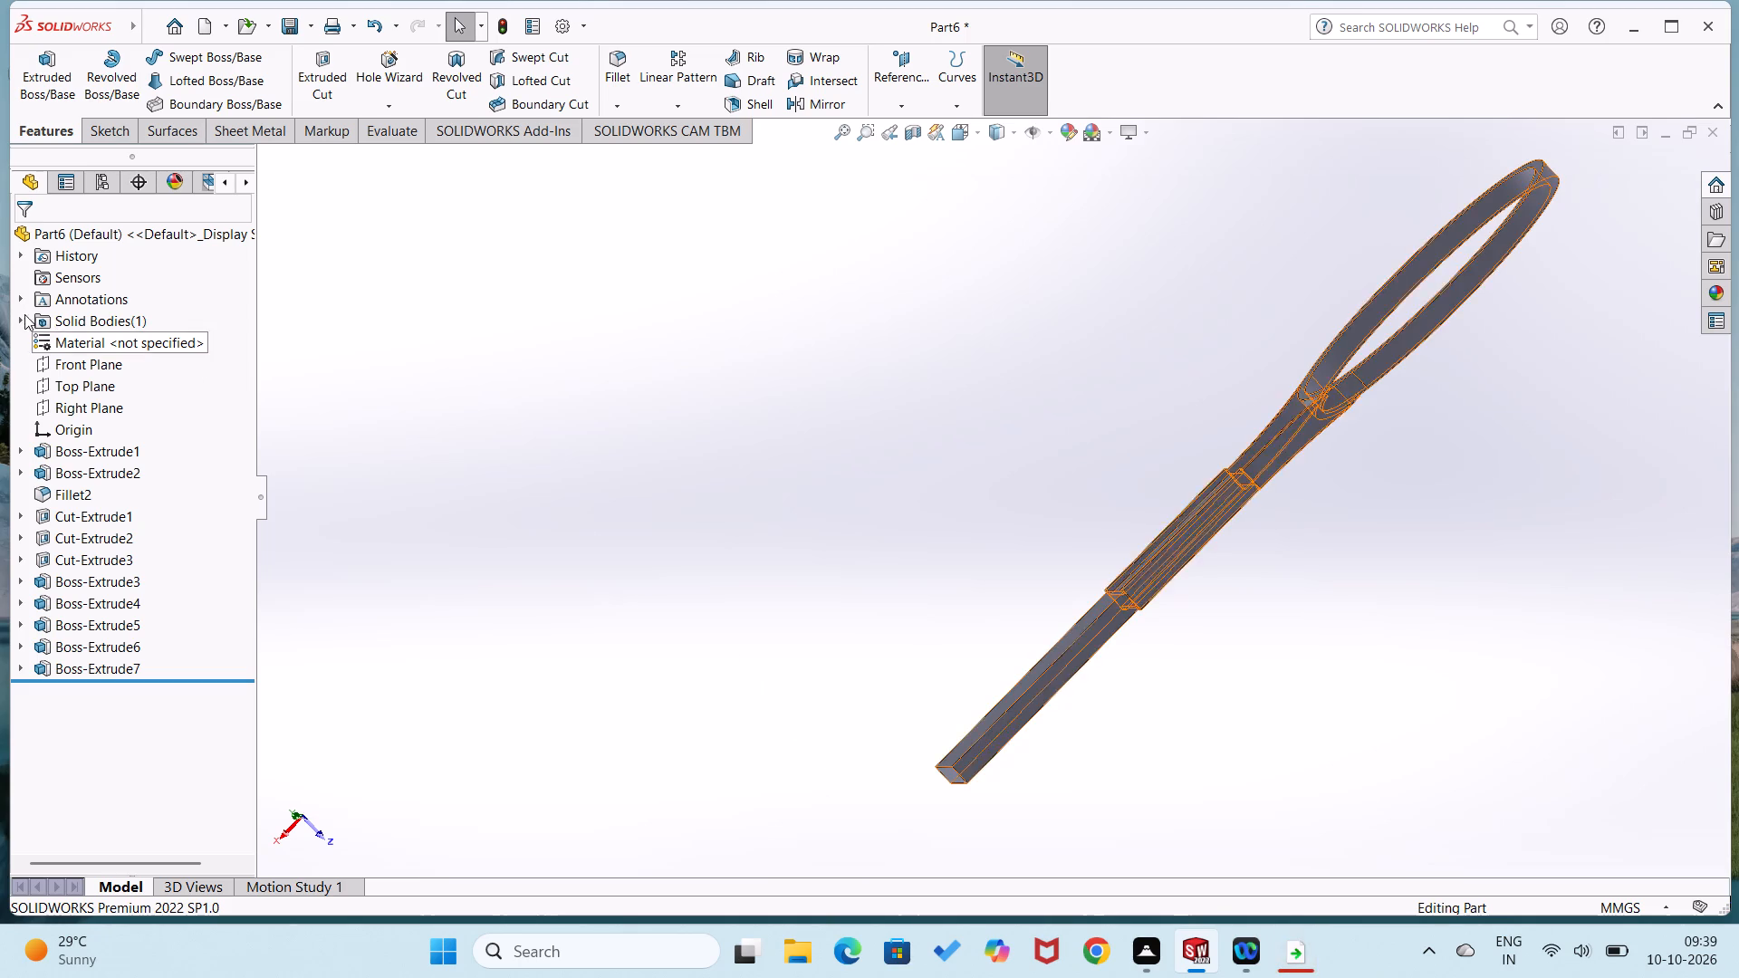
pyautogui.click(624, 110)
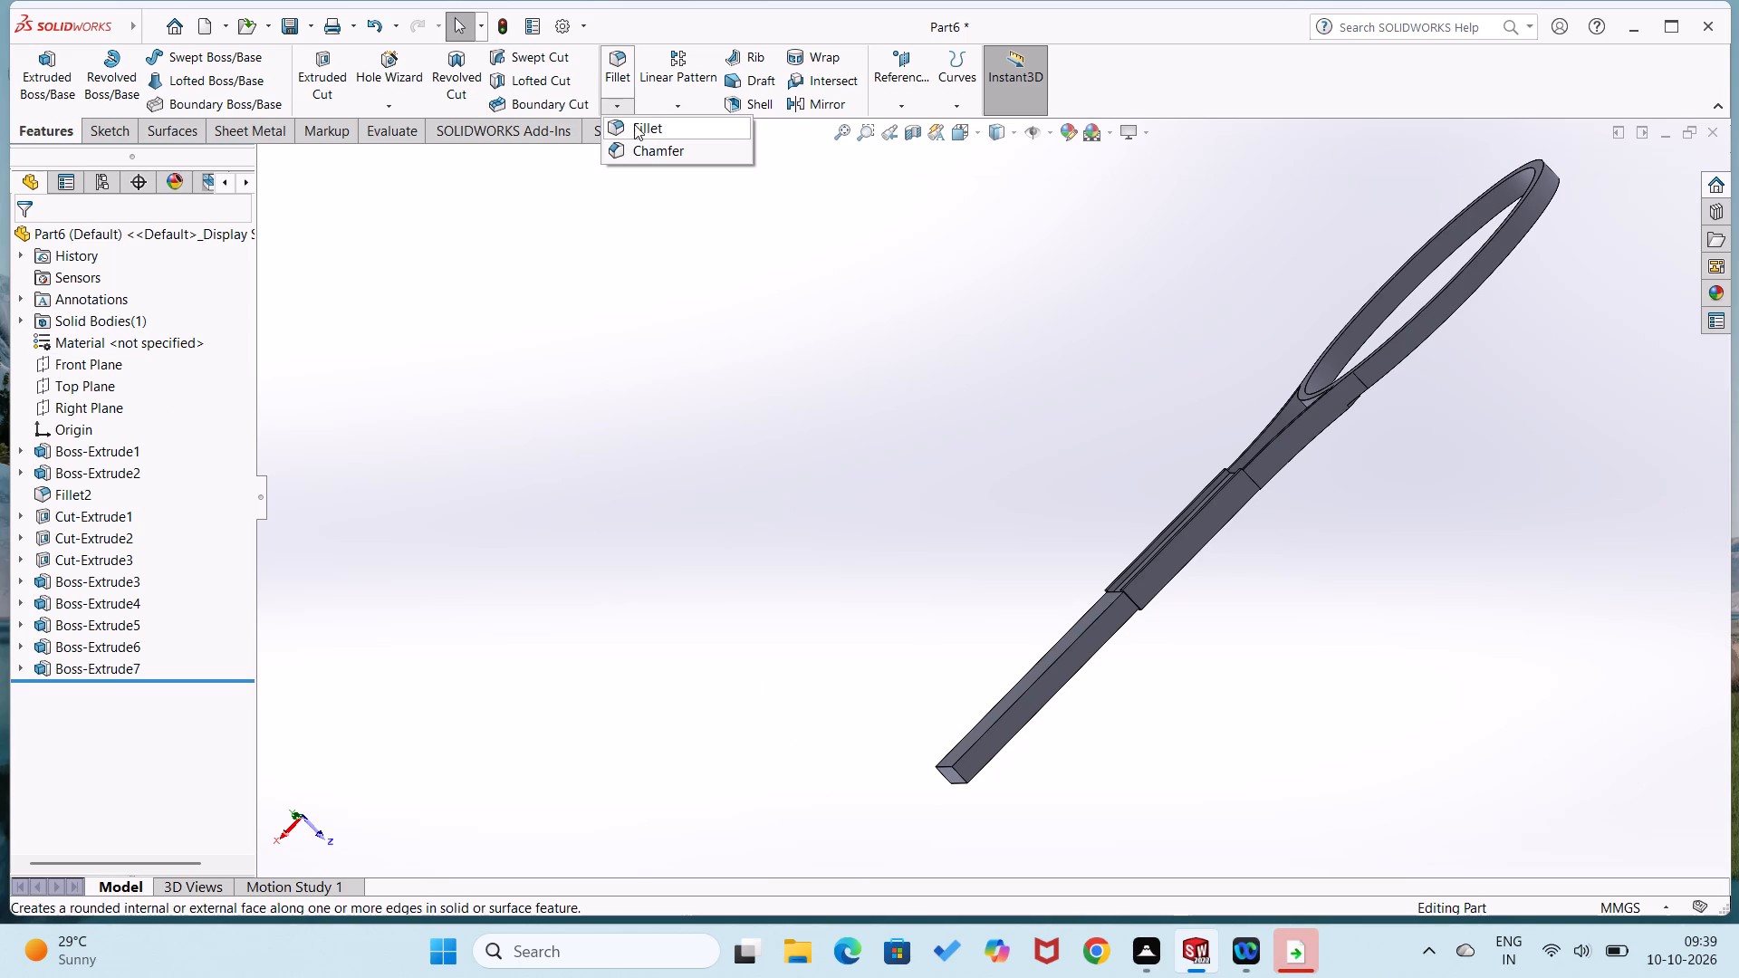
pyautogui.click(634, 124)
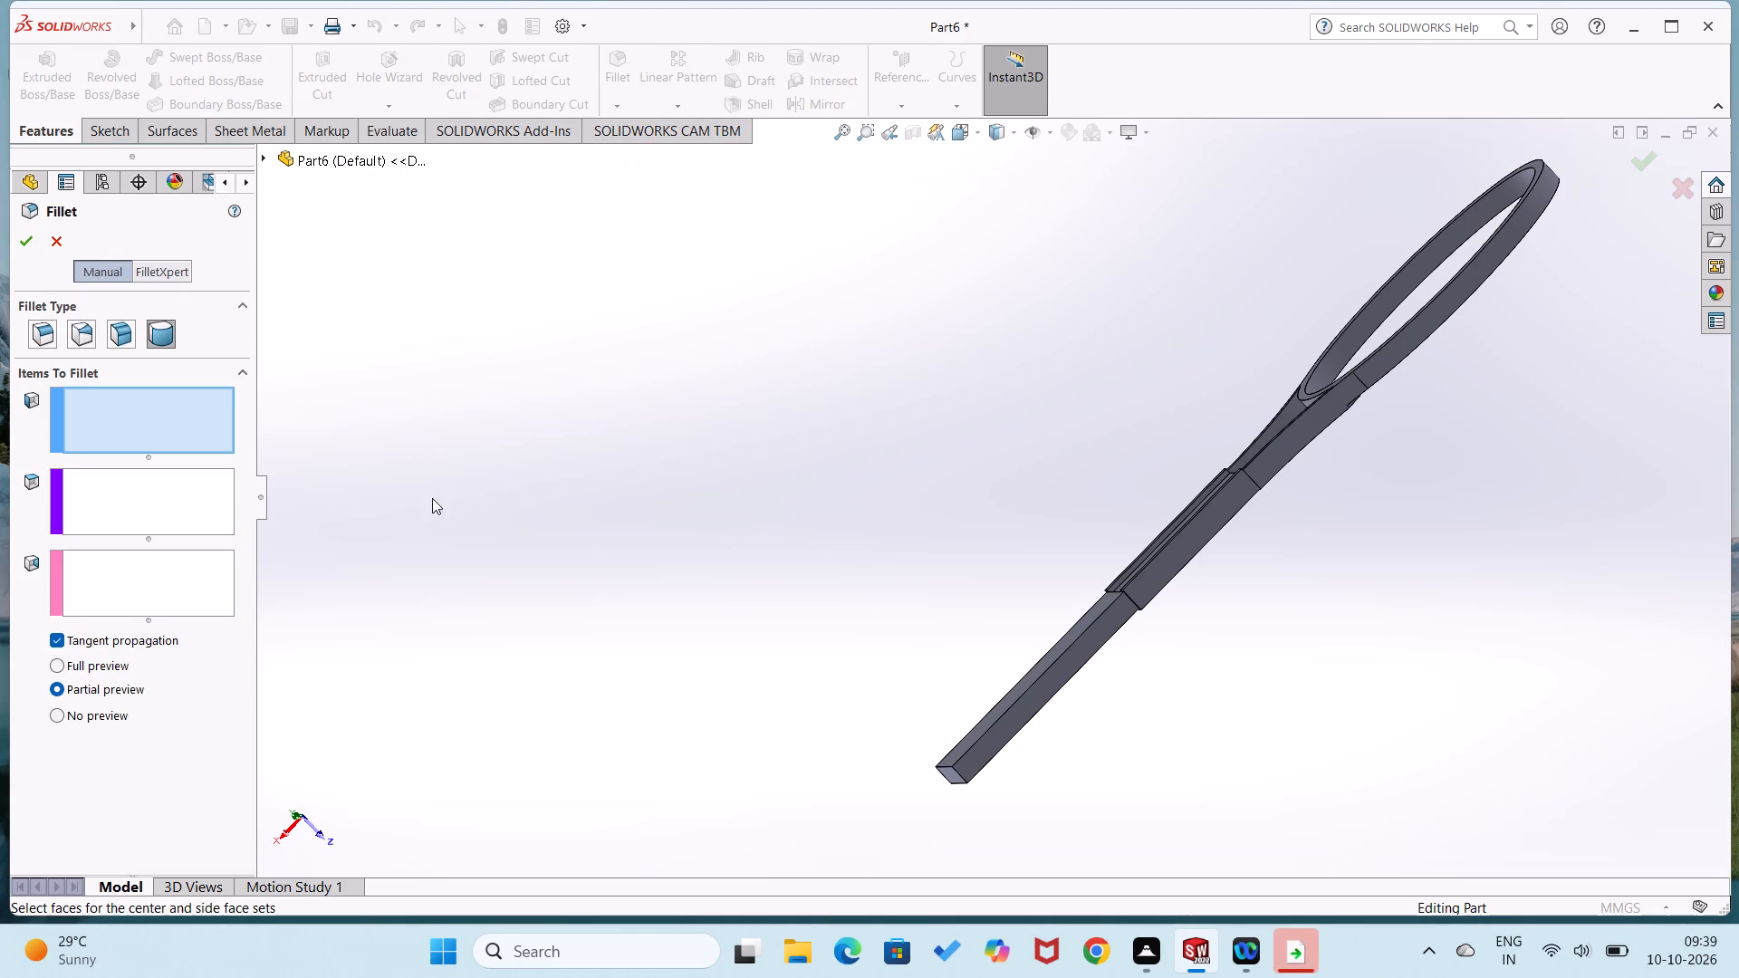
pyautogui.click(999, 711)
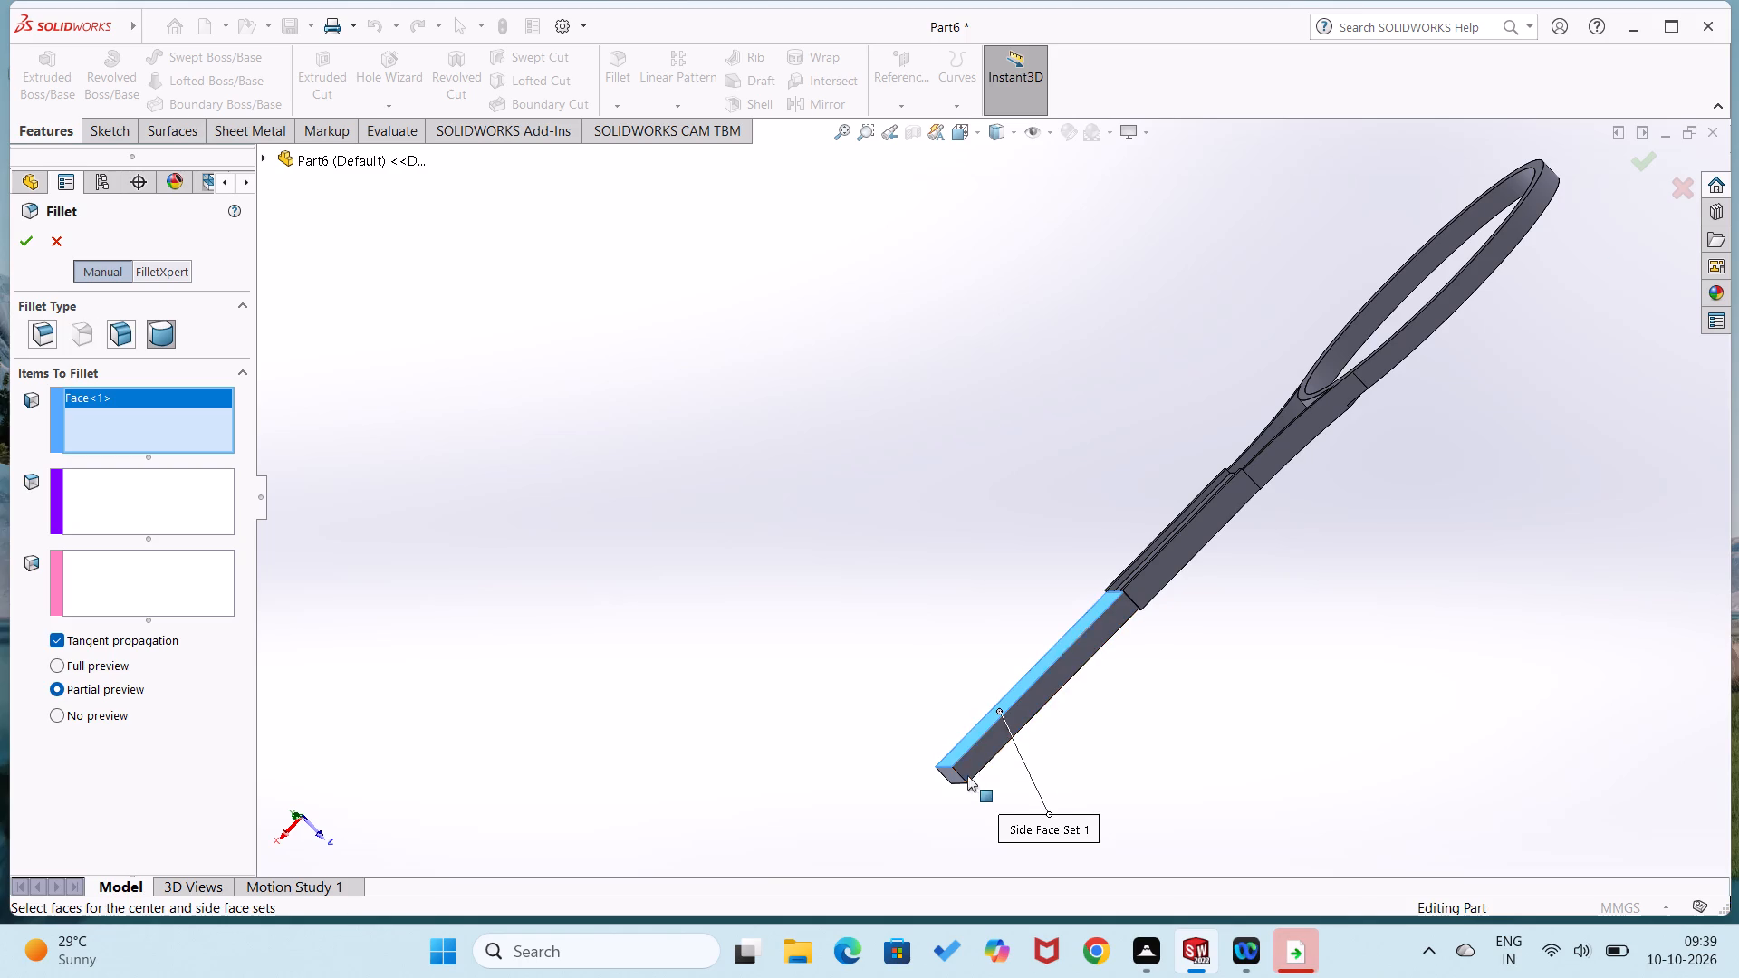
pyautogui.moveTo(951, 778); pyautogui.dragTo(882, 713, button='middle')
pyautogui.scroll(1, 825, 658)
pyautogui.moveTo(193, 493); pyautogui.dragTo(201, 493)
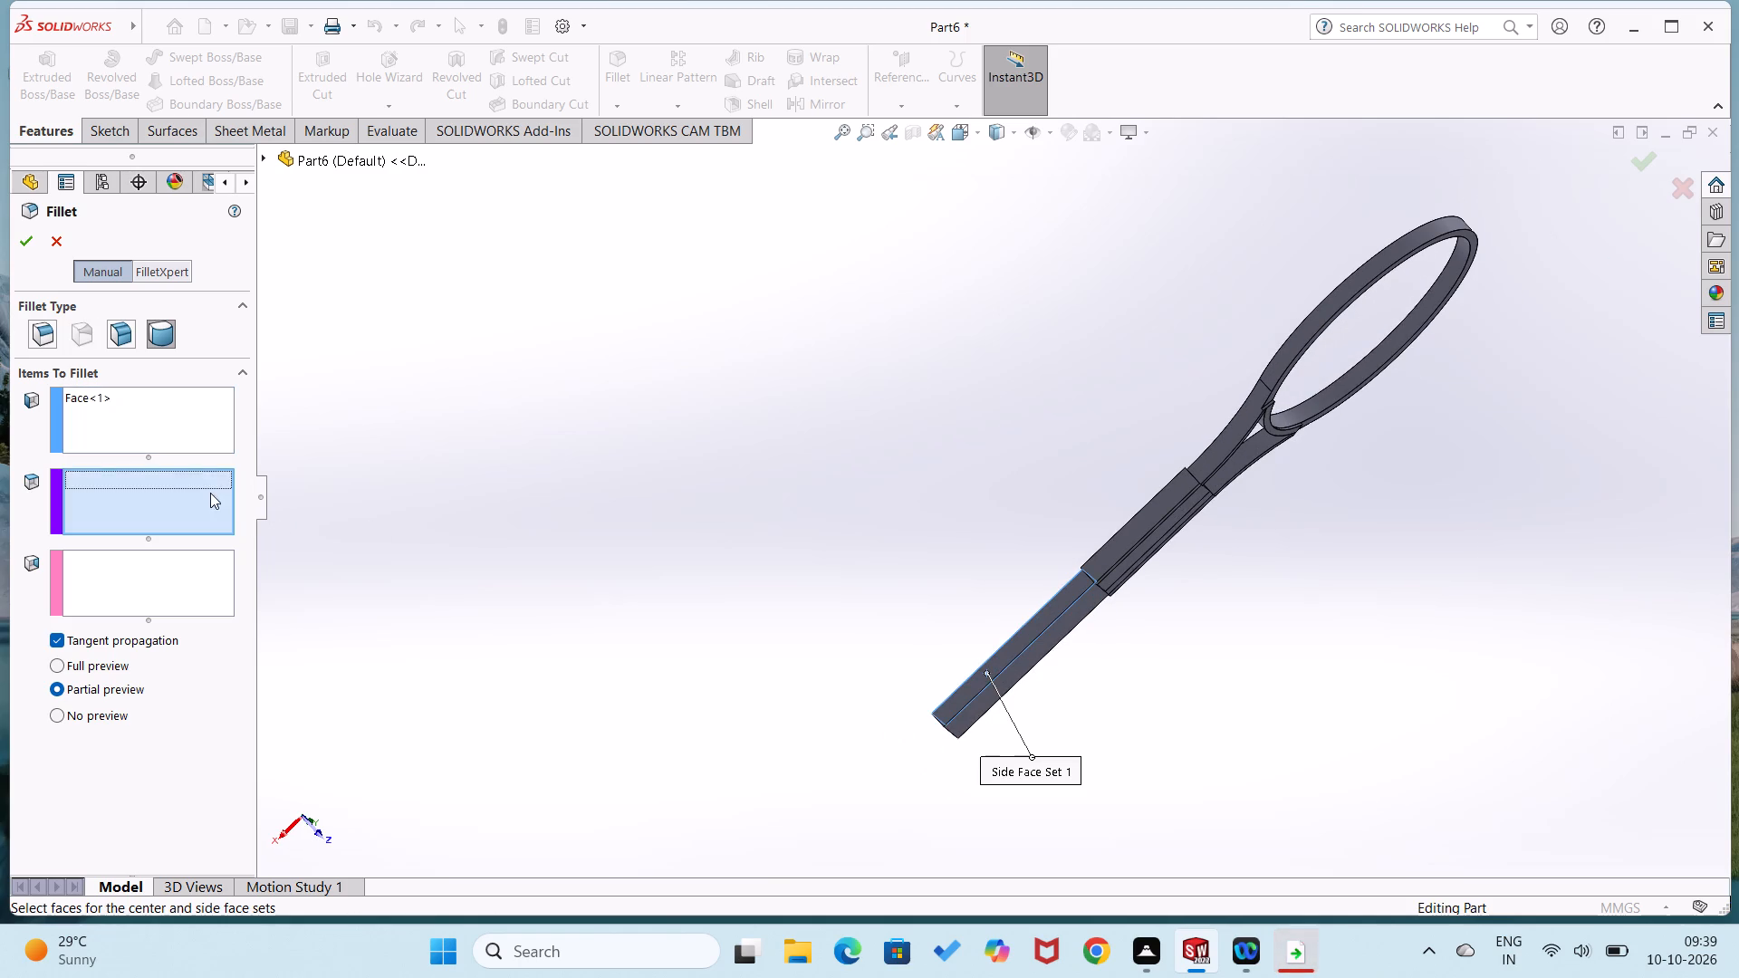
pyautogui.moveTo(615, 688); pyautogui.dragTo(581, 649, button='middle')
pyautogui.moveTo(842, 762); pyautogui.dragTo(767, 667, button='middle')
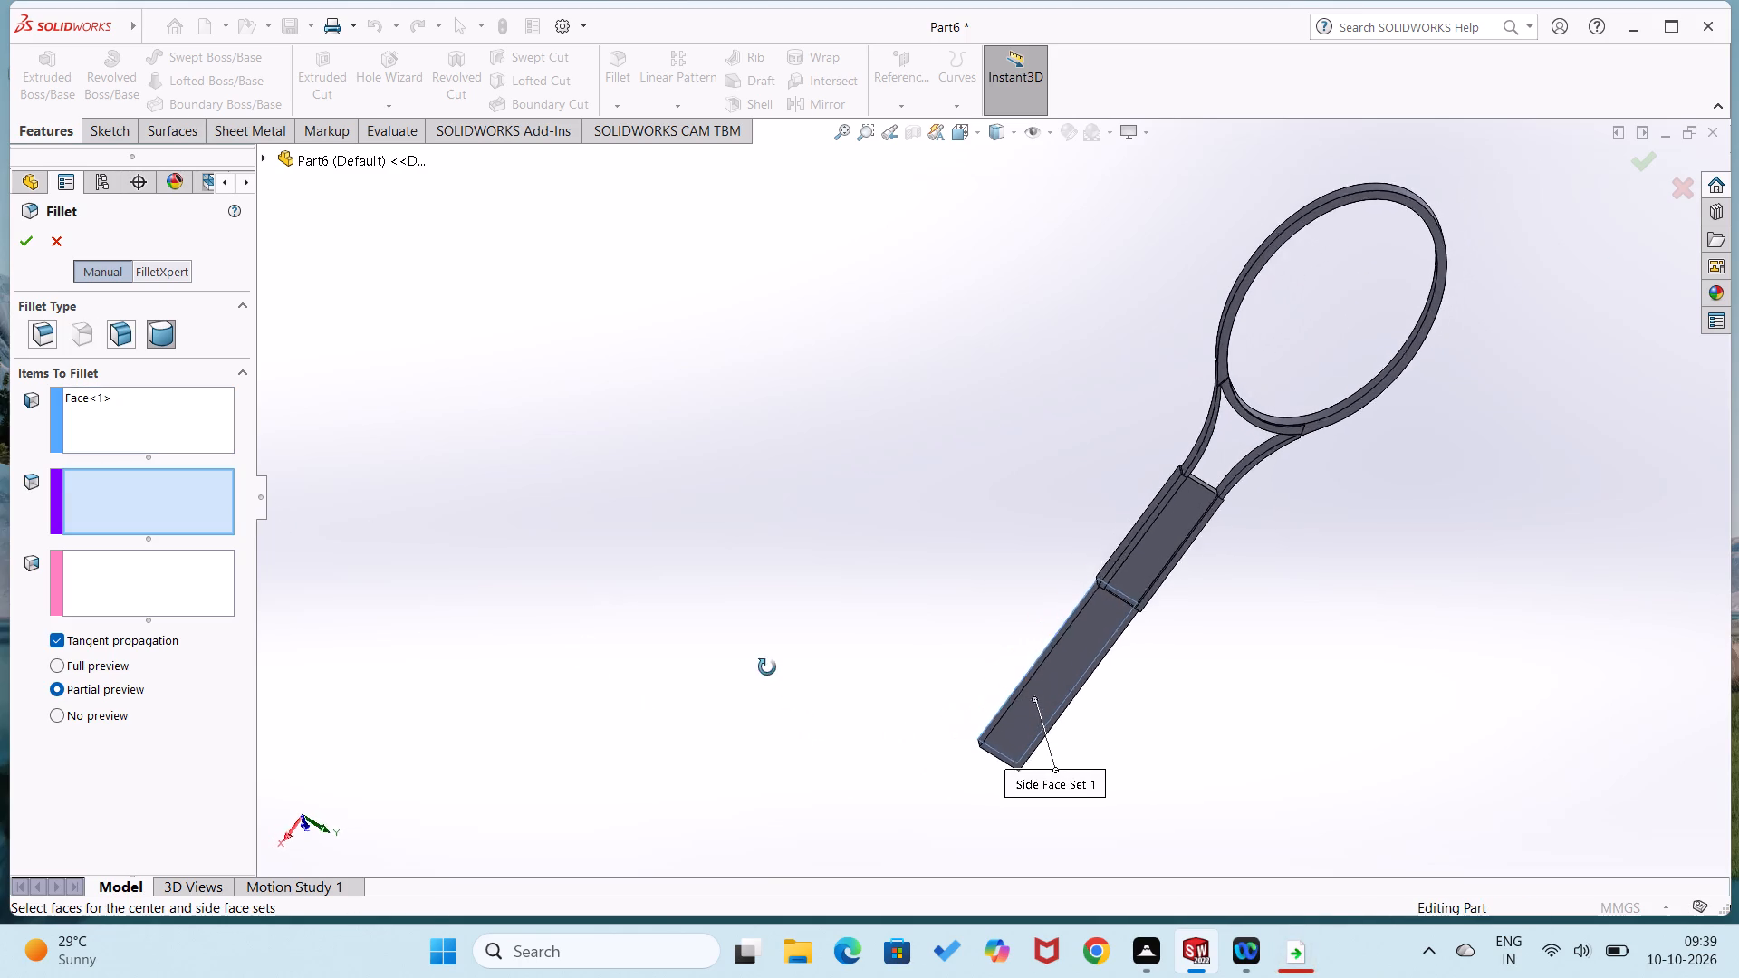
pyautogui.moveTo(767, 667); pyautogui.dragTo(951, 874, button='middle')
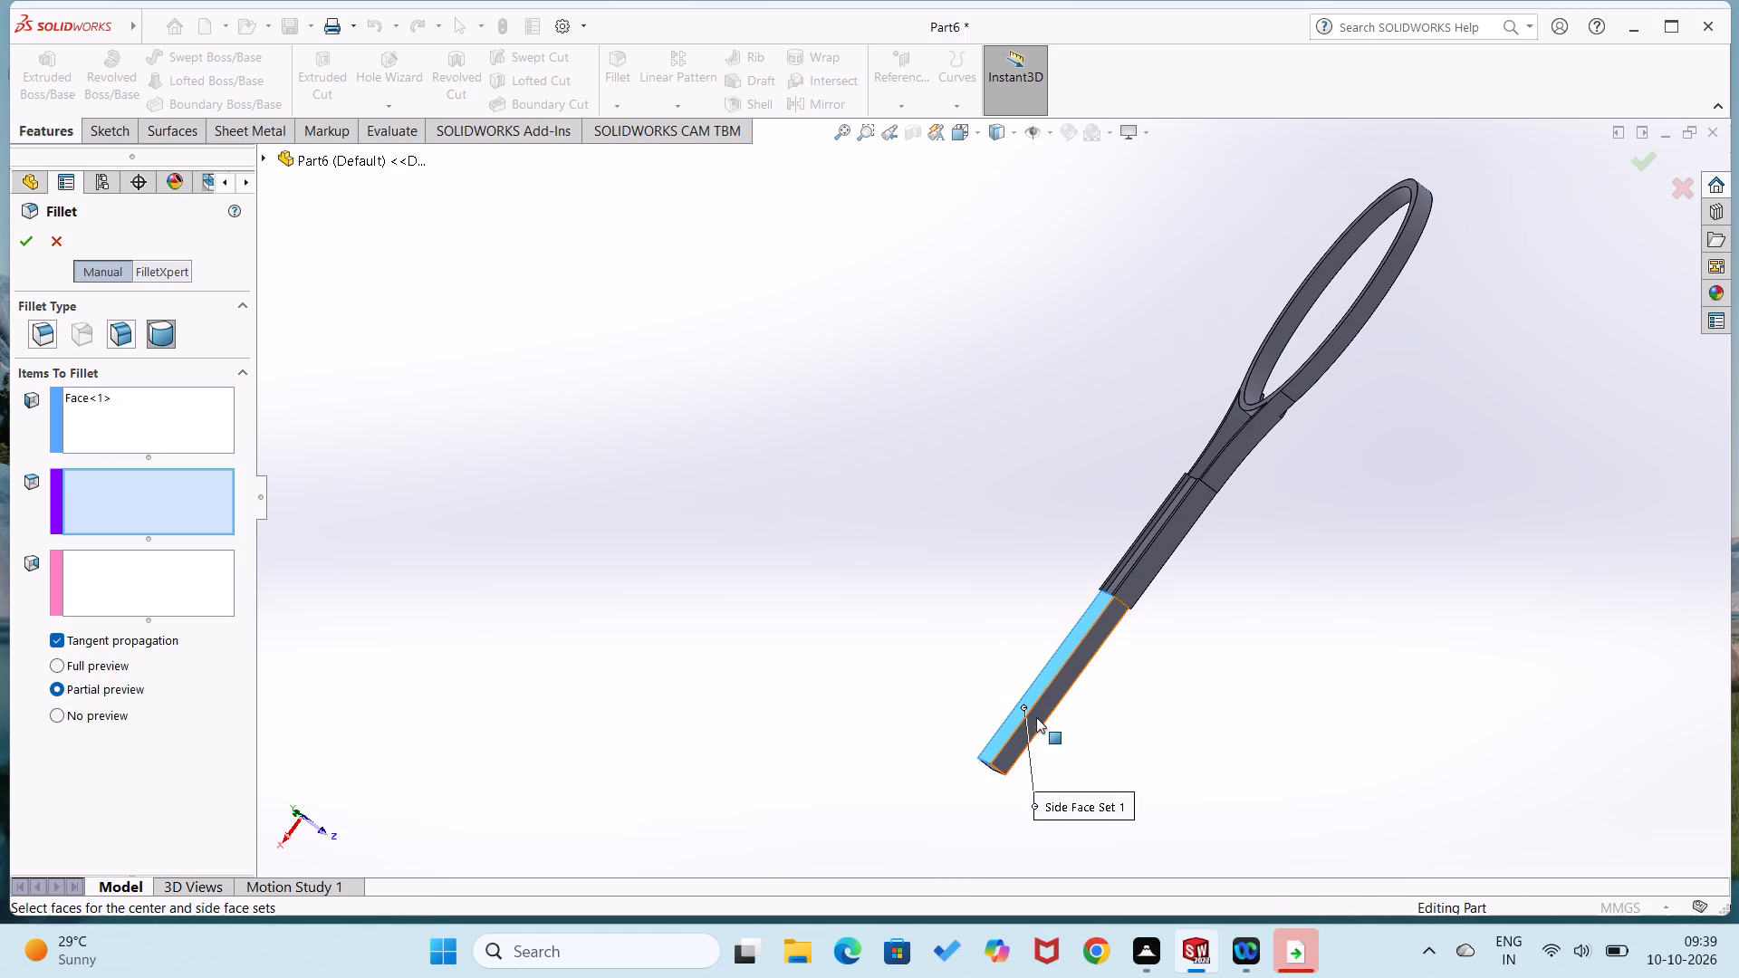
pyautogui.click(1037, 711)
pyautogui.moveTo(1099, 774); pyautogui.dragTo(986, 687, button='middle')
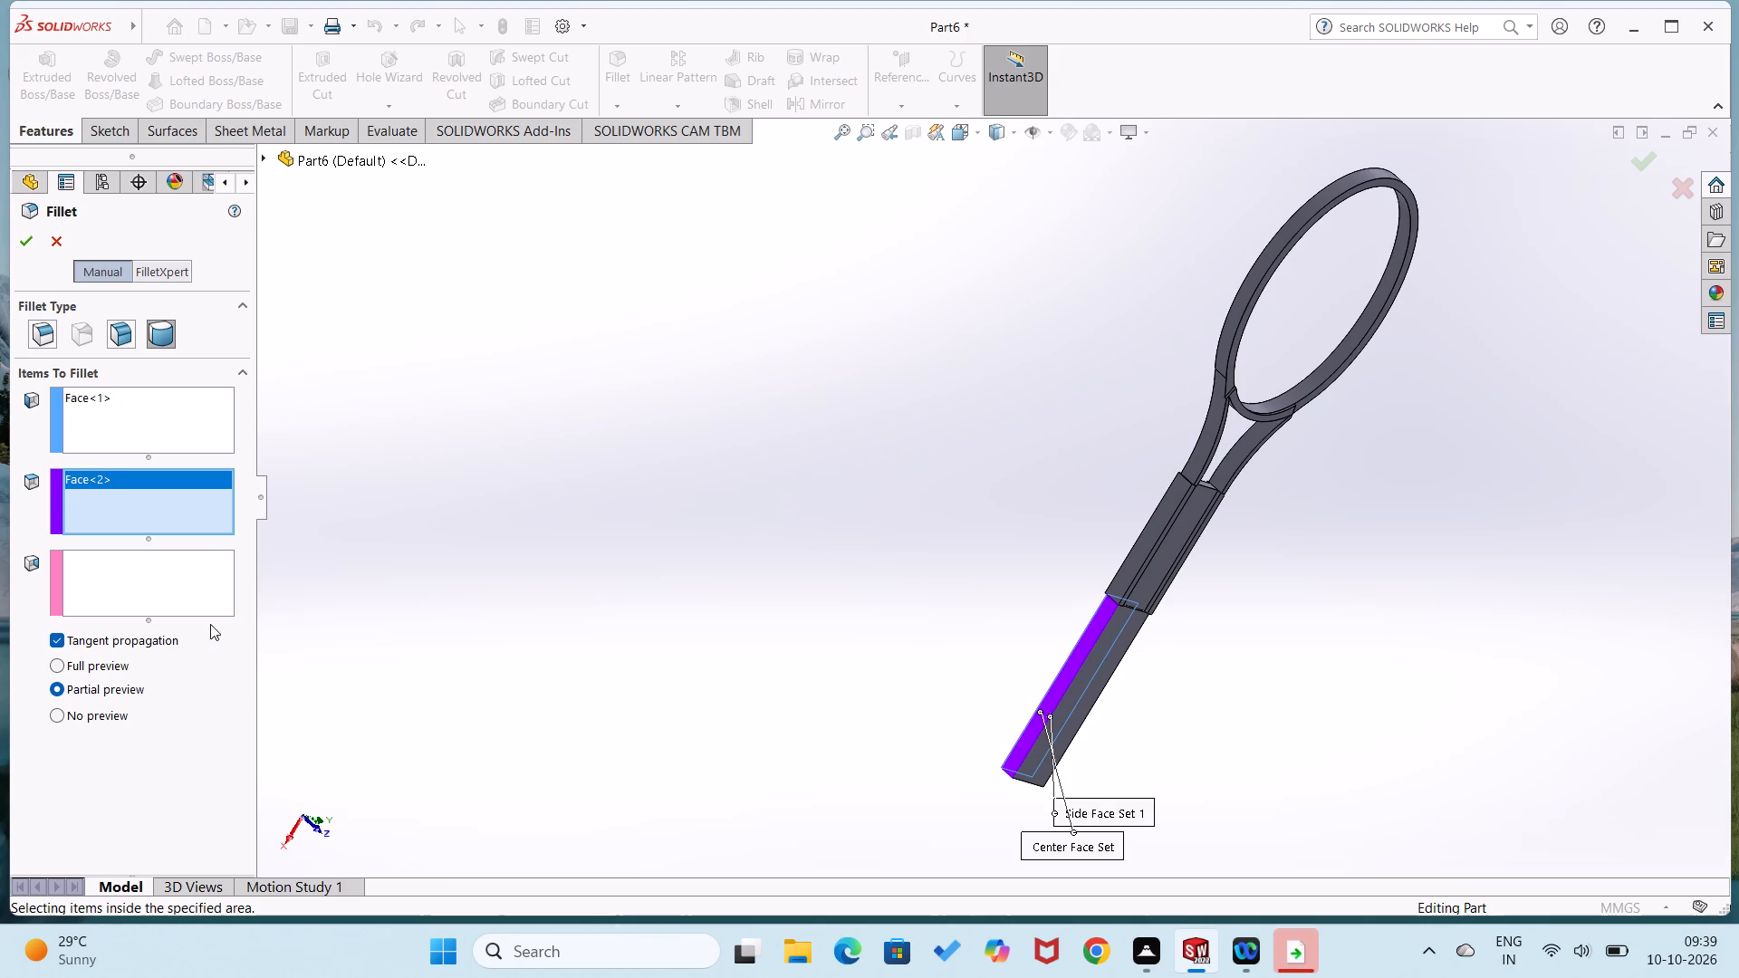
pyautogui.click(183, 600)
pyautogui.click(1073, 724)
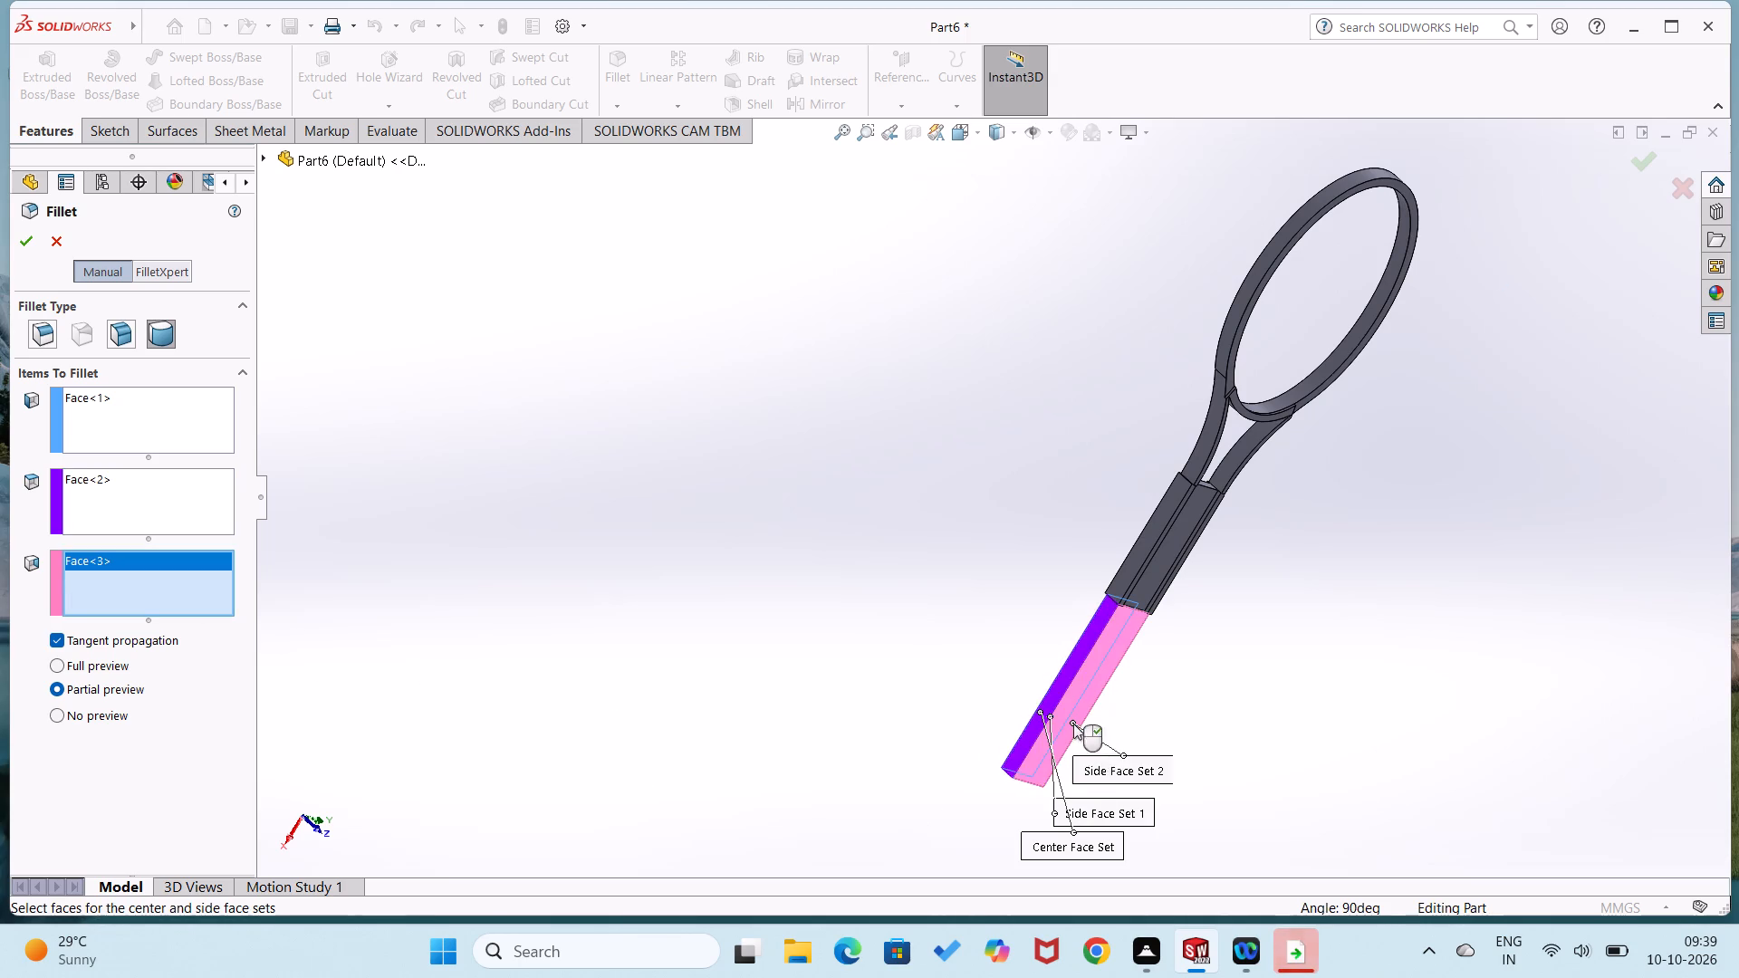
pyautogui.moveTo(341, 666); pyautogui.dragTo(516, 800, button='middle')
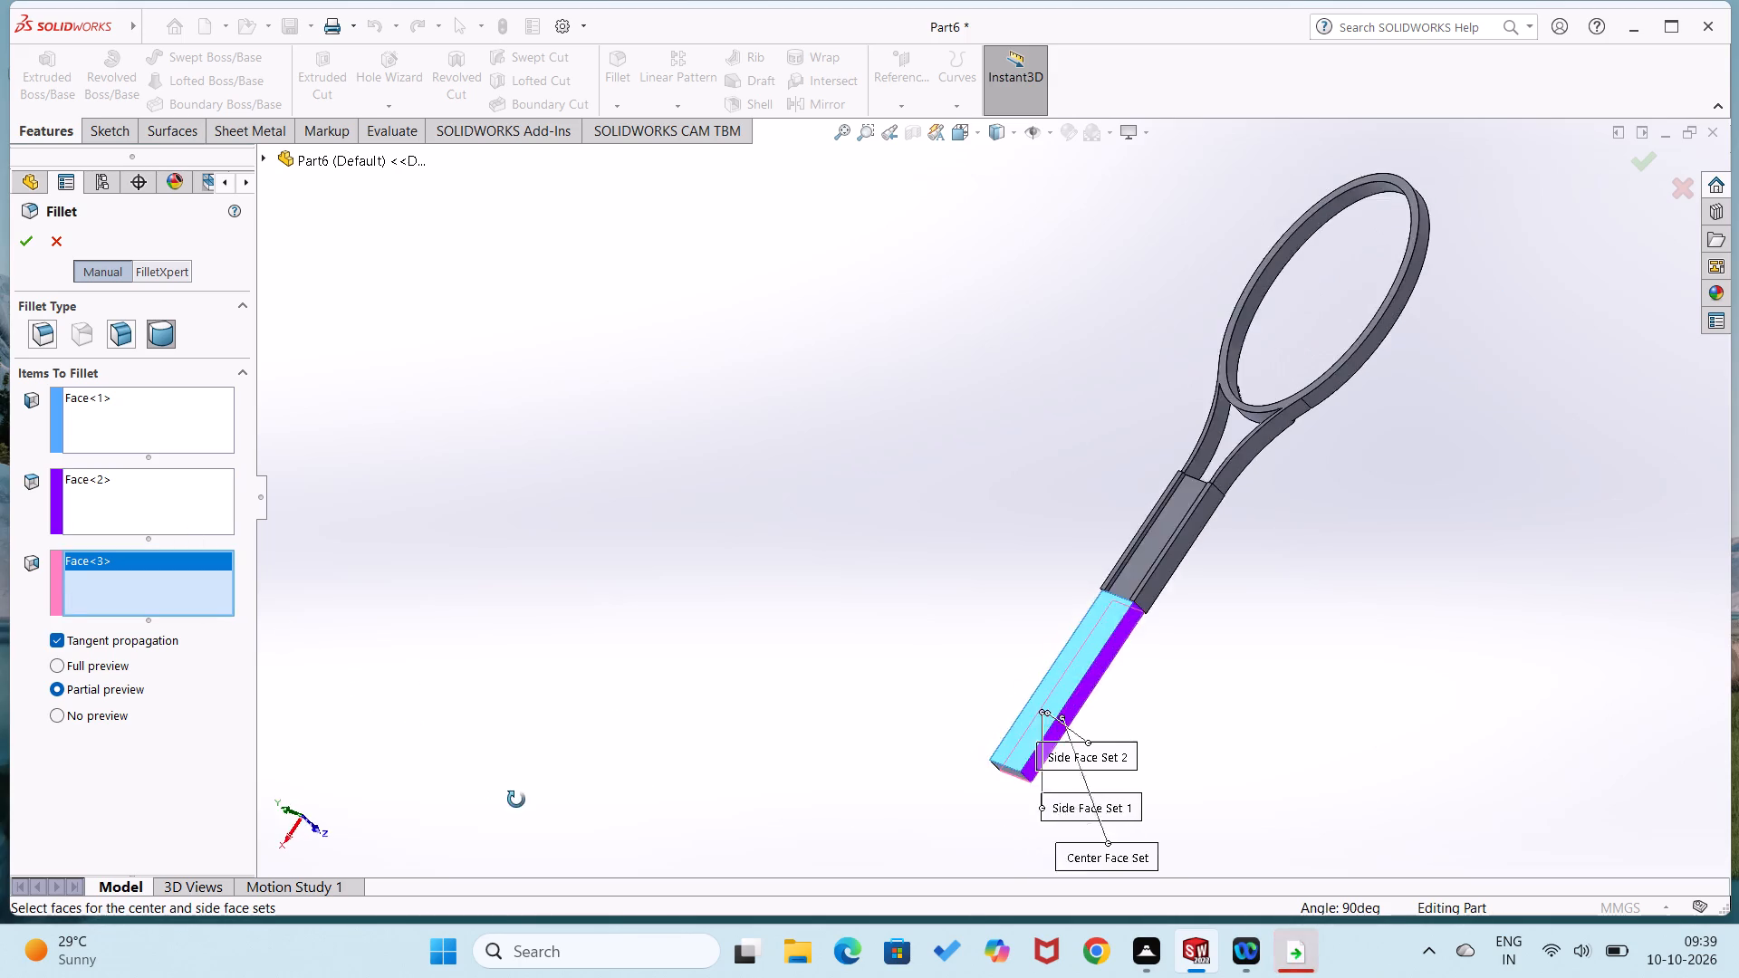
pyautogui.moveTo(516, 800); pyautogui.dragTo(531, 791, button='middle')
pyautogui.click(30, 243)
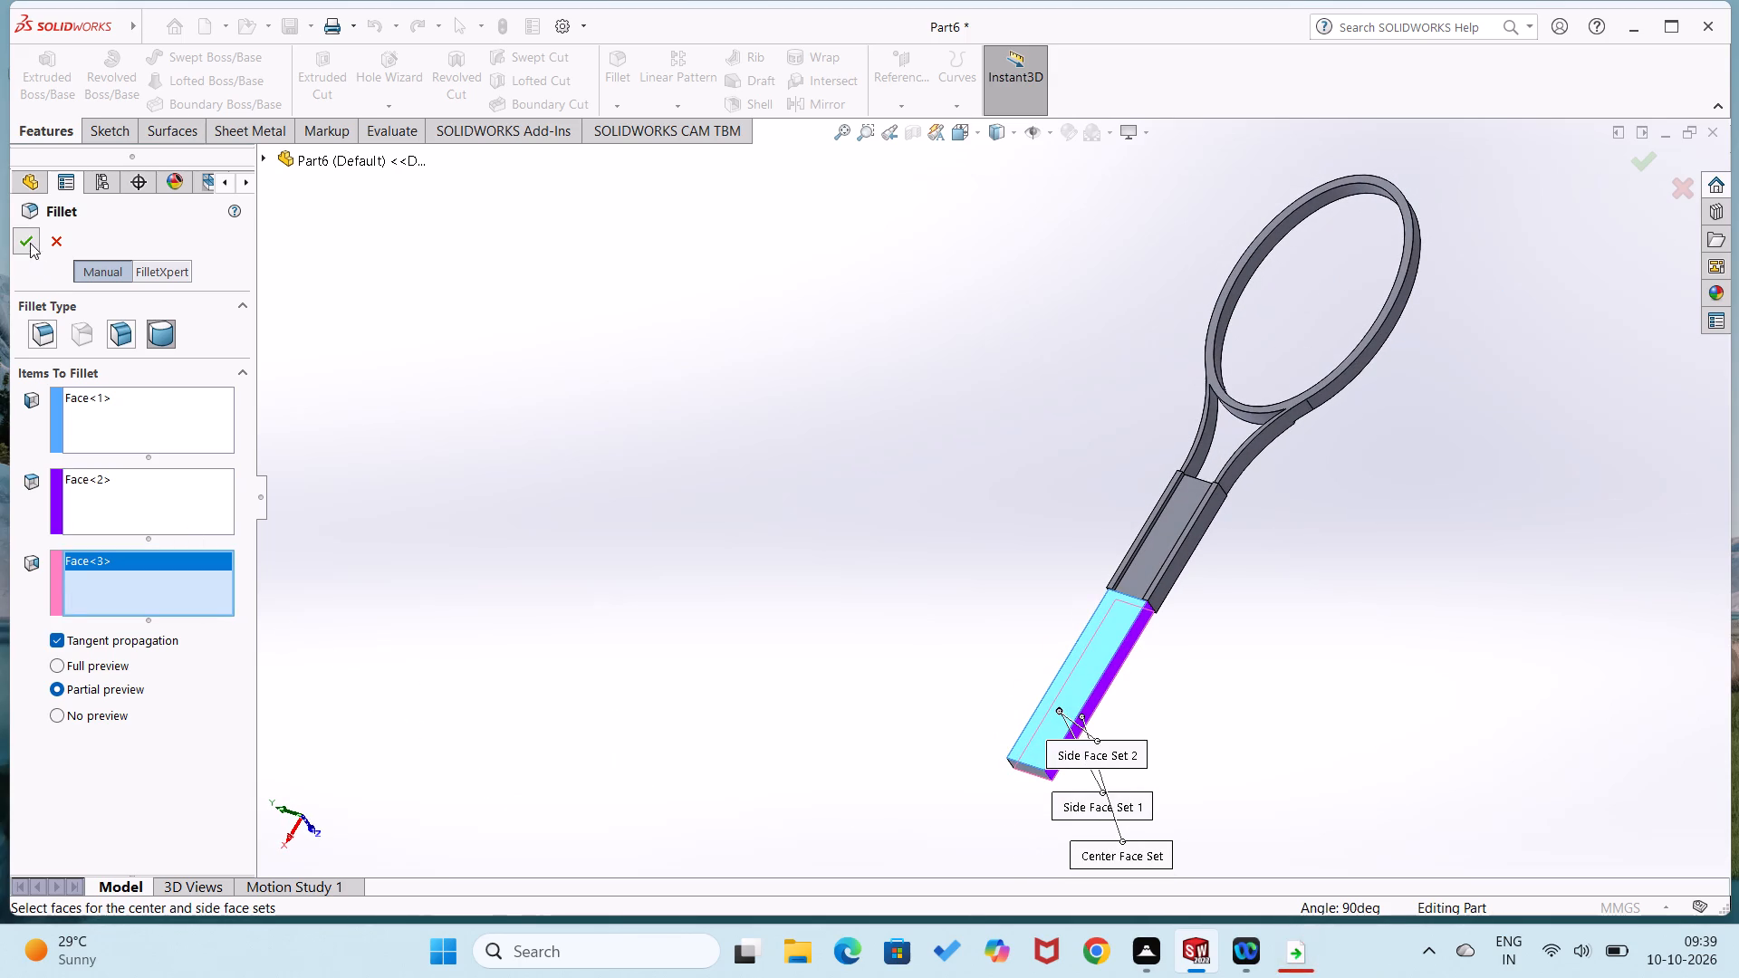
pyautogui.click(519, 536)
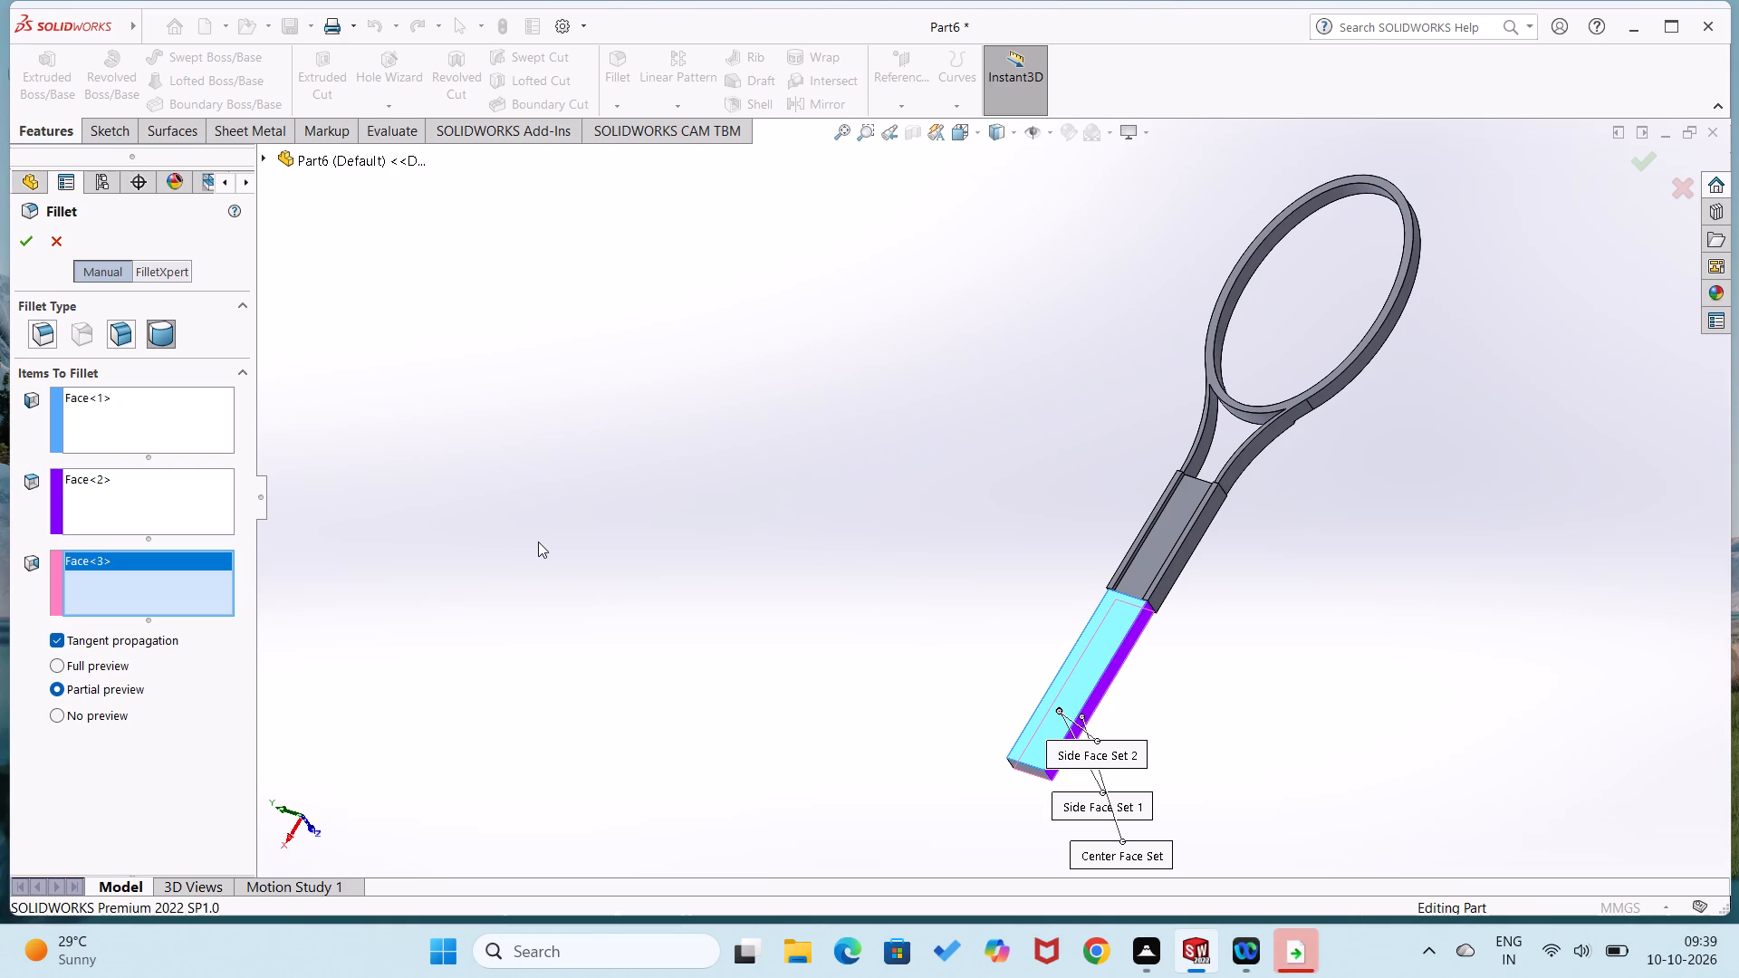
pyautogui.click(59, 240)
# Apply a full round fillet to the grip's free end, with its two narrow side faces as side sets and the end face as center.
pyautogui.click(613, 109)
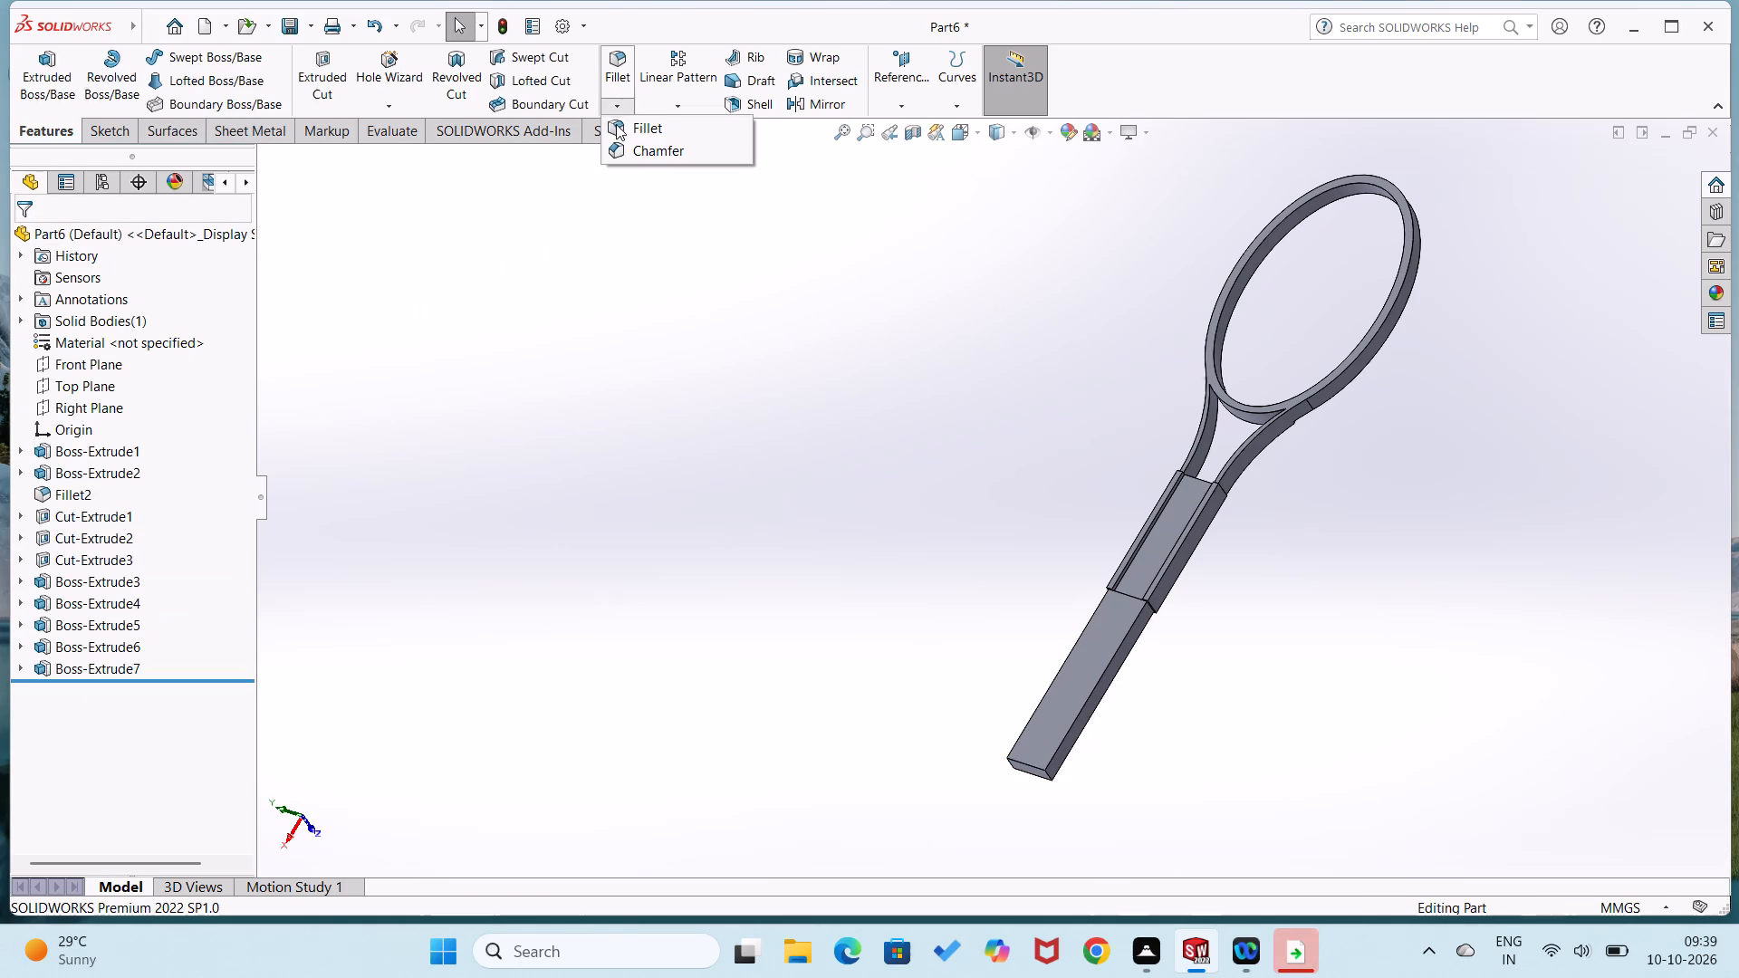
pyautogui.click(617, 127)
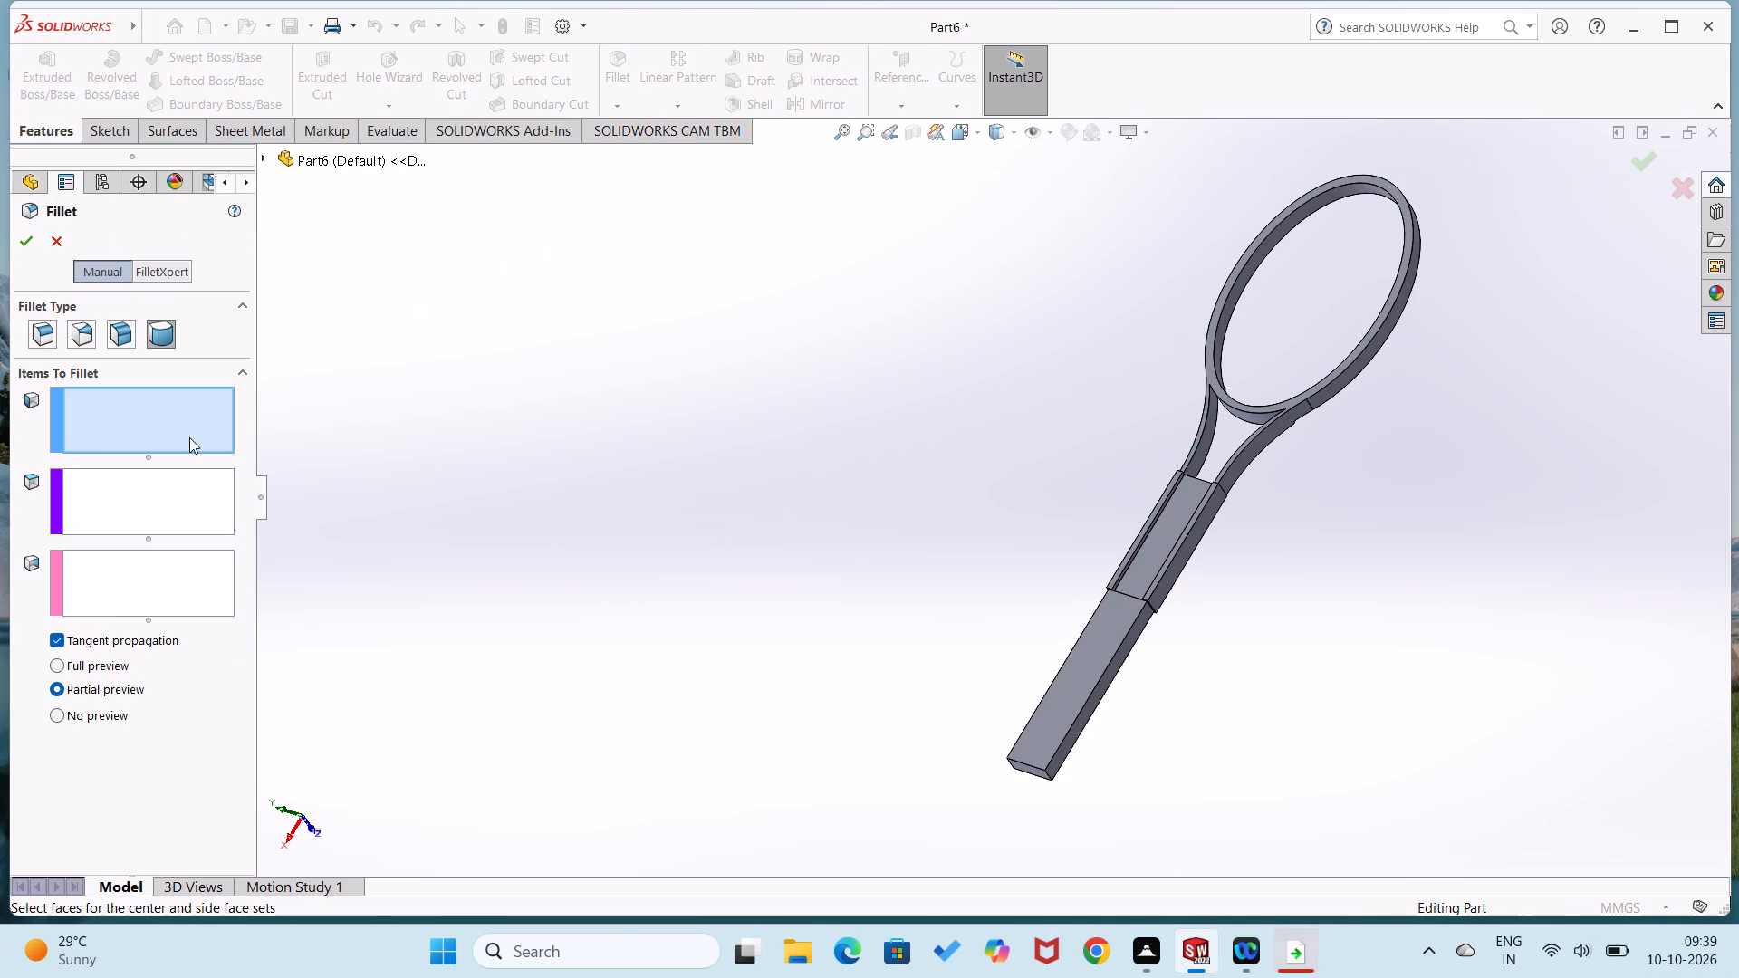
pyautogui.moveTo(982, 681); pyautogui.dragTo(1061, 799, button='middle')
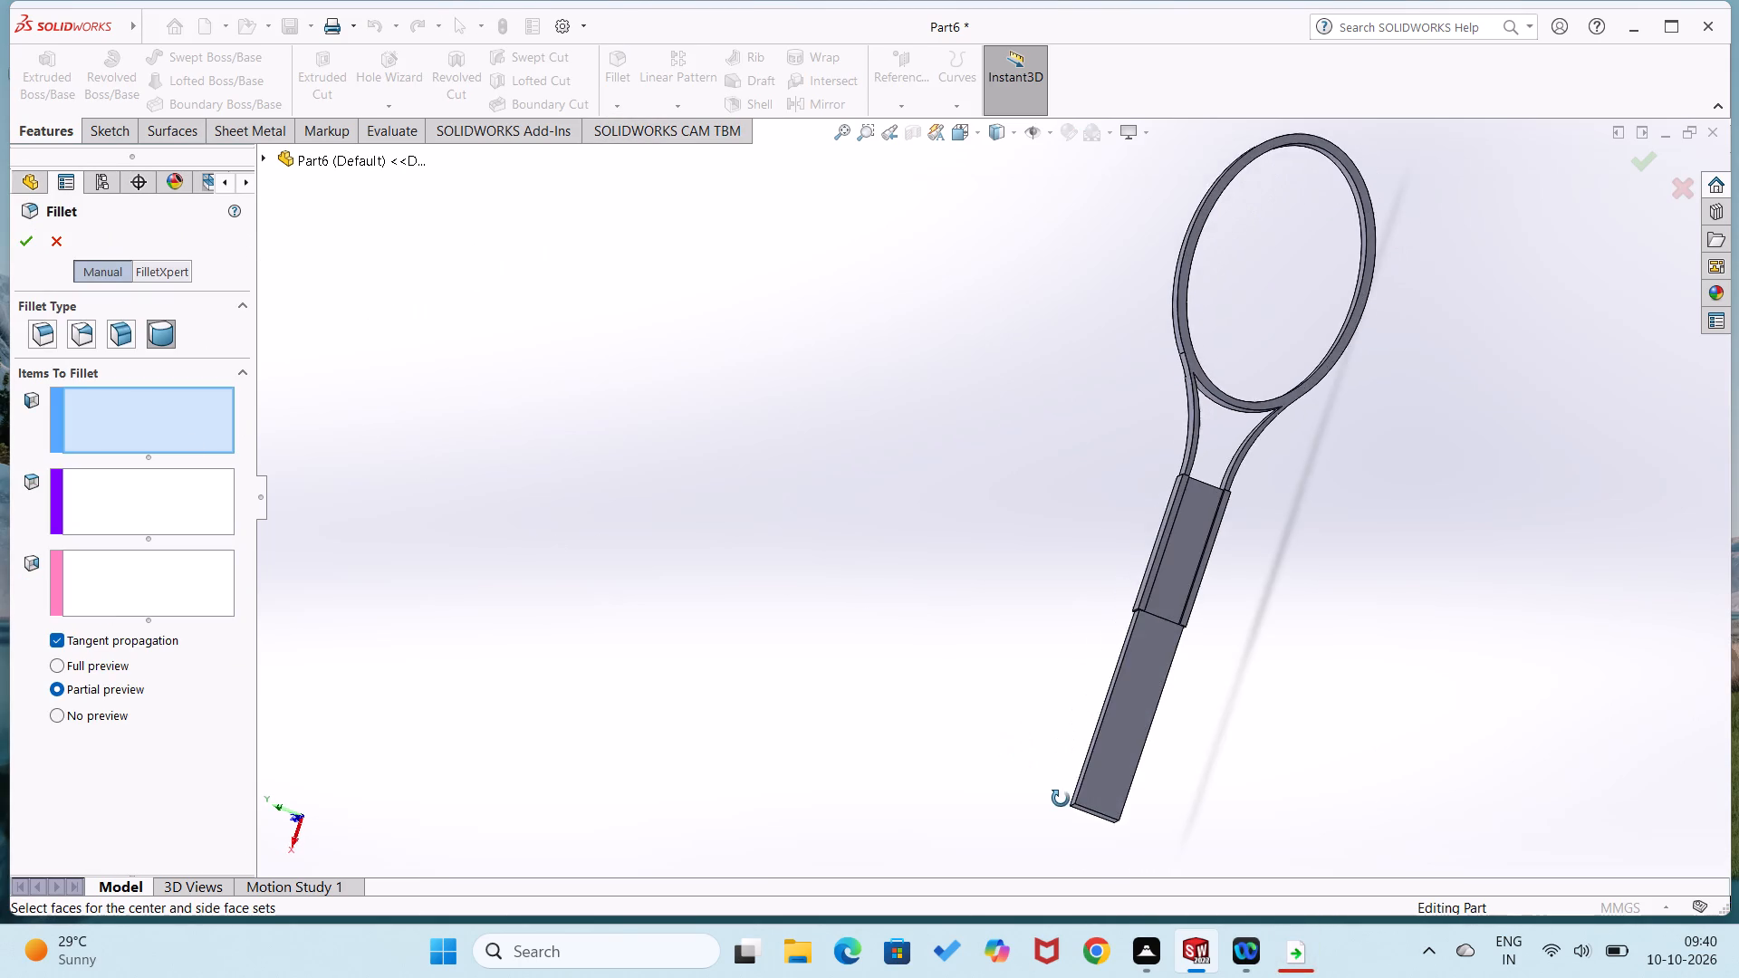
pyautogui.moveTo(1061, 799); pyautogui.dragTo(1098, 829, button='middle')
pyautogui.click(1102, 781)
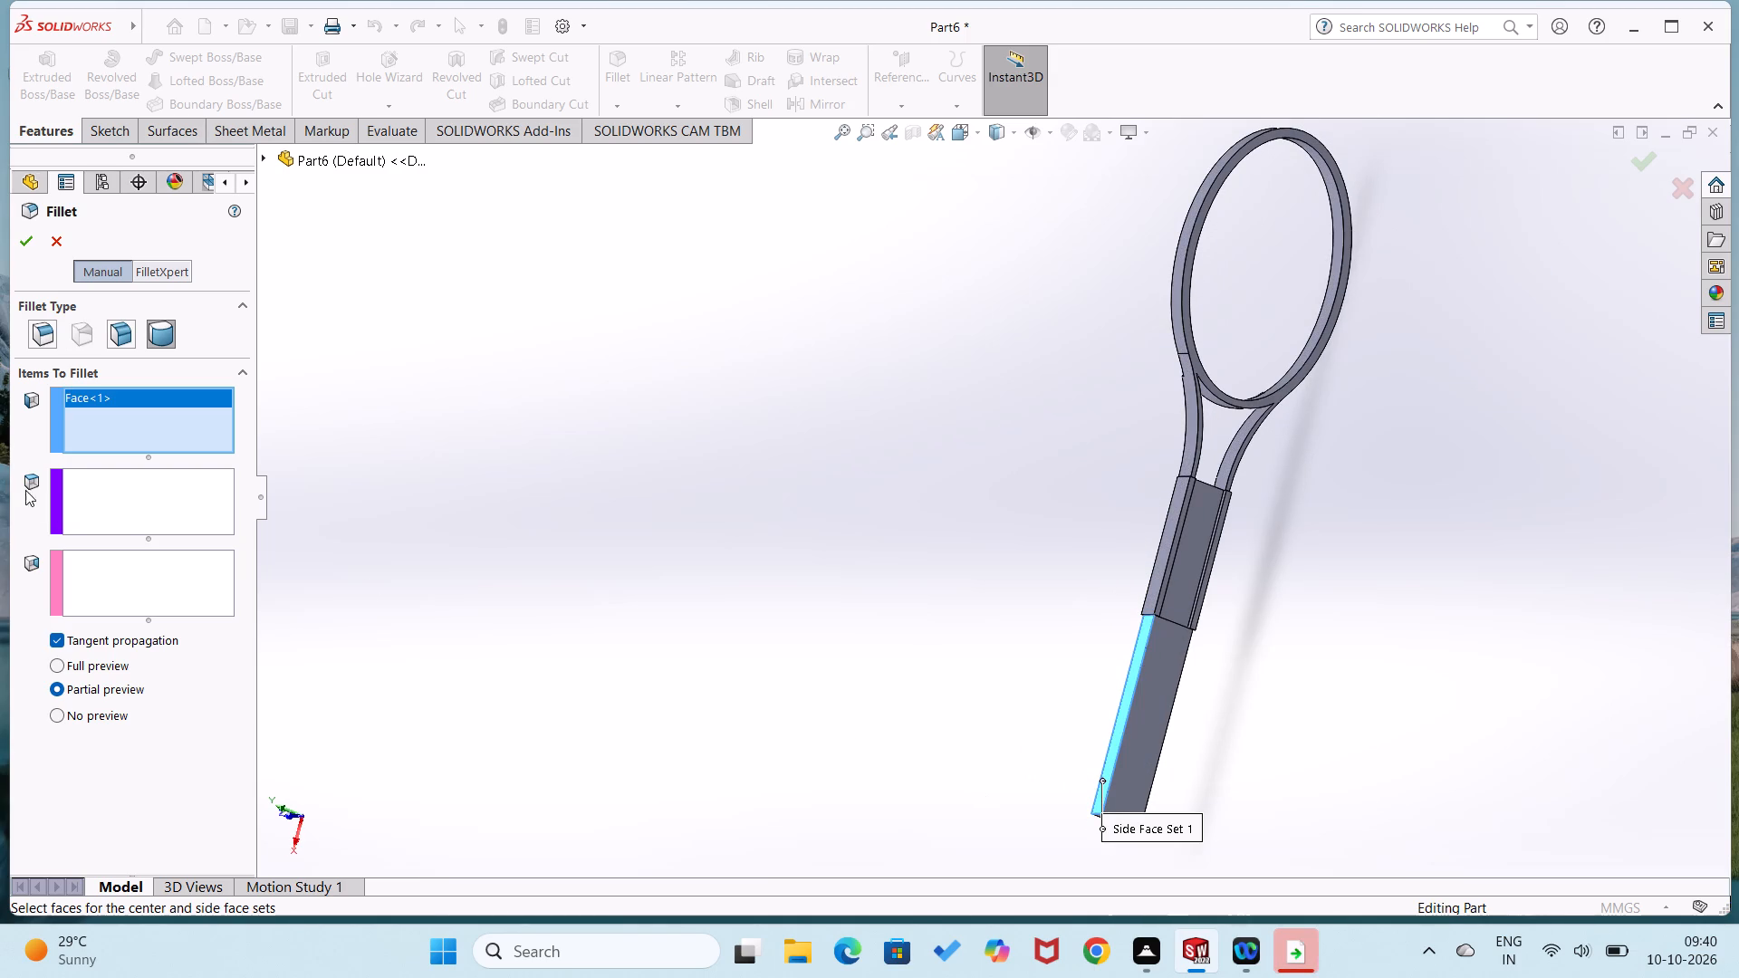
pyautogui.click(98, 513)
pyautogui.moveTo(751, 734); pyautogui.dragTo(748, 436, button='middle')
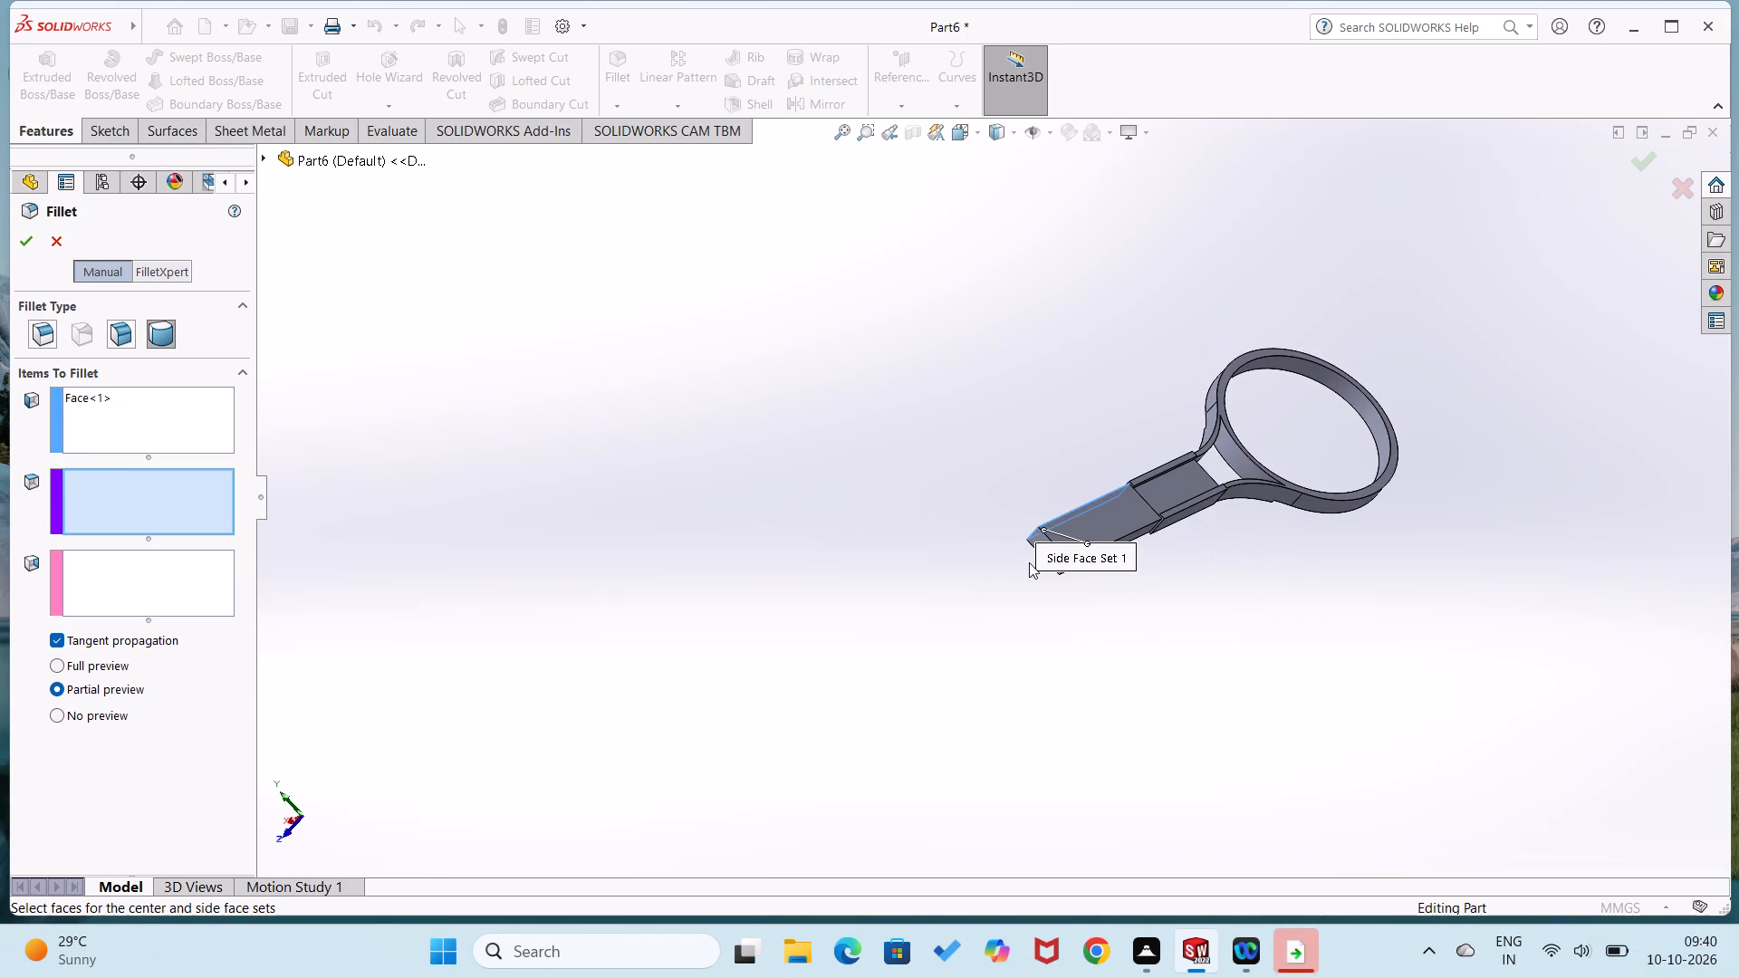
pyautogui.click(1038, 541)
pyautogui.moveTo(742, 607); pyautogui.dragTo(620, 592, button='middle')
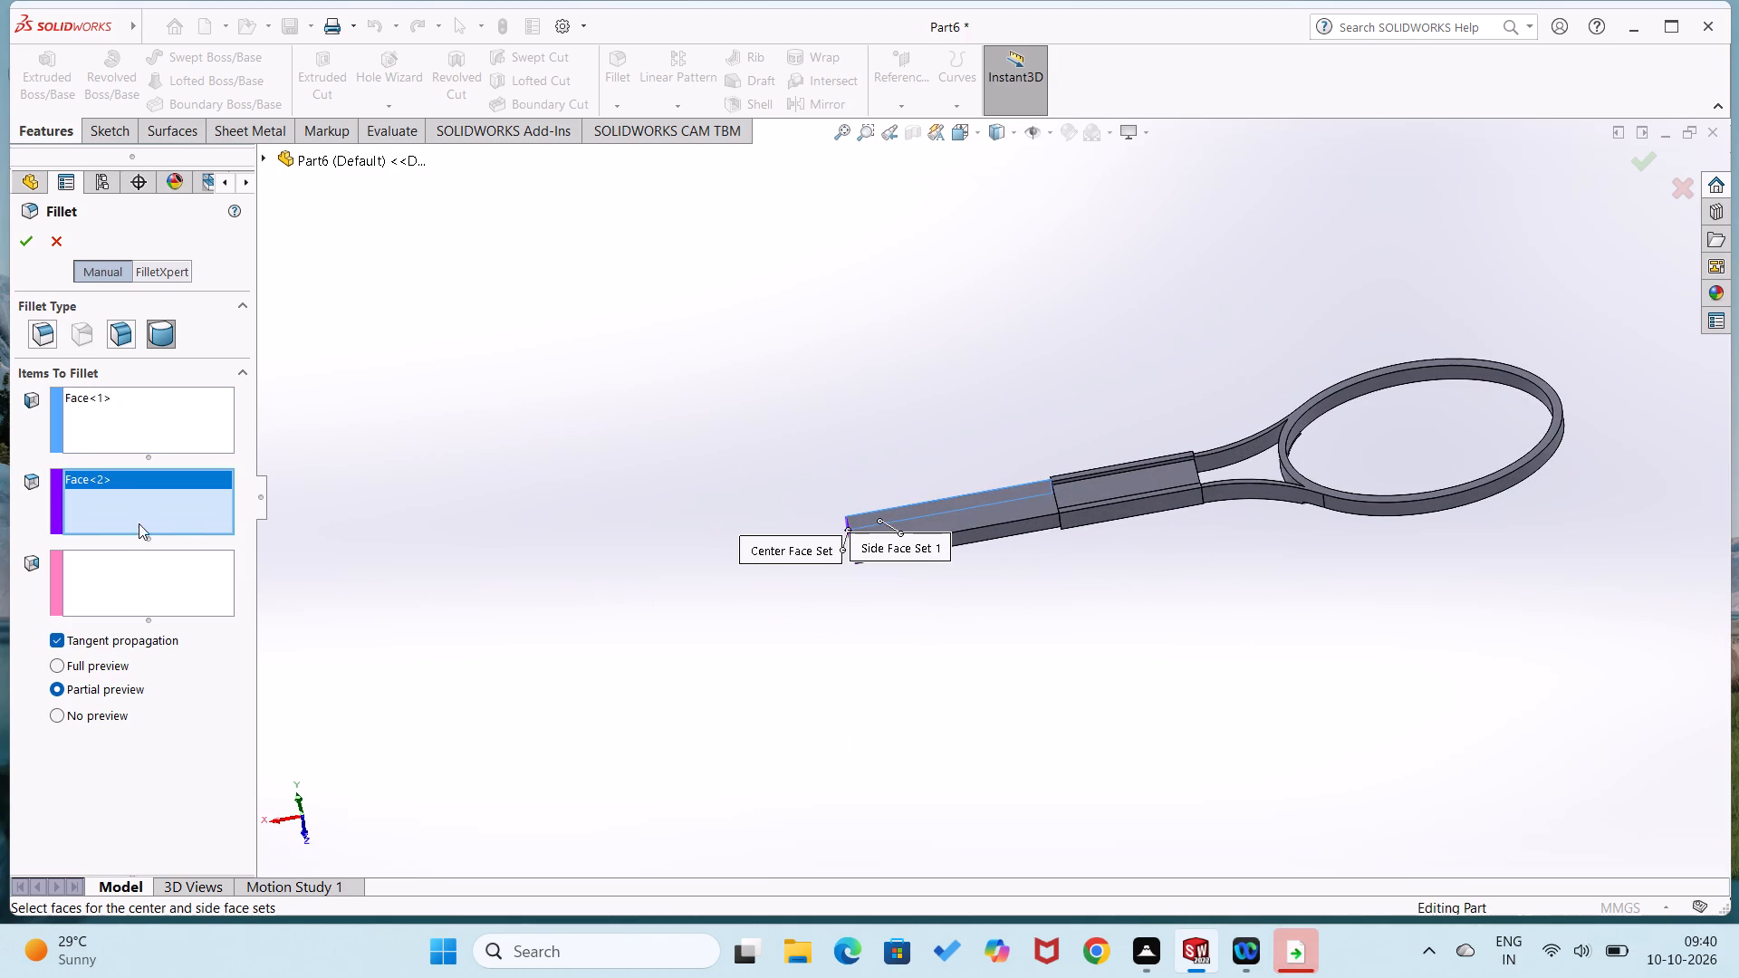
pyautogui.click(101, 585)
pyautogui.click(998, 535)
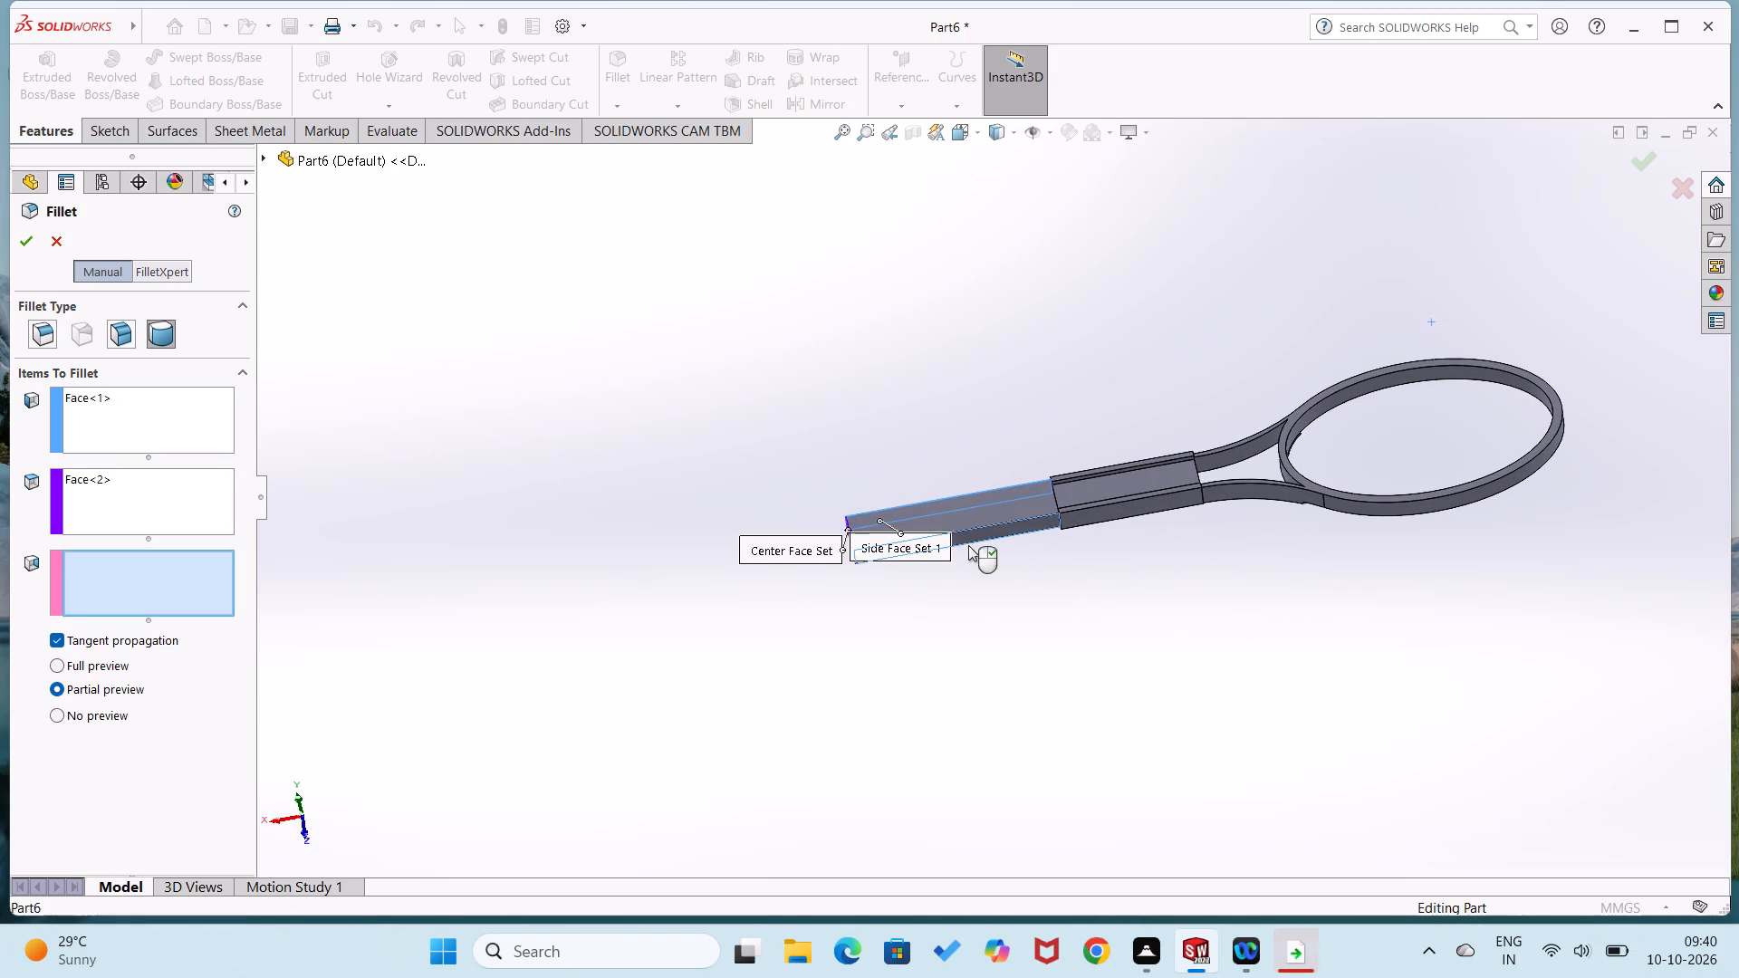
pyautogui.click(33, 240)
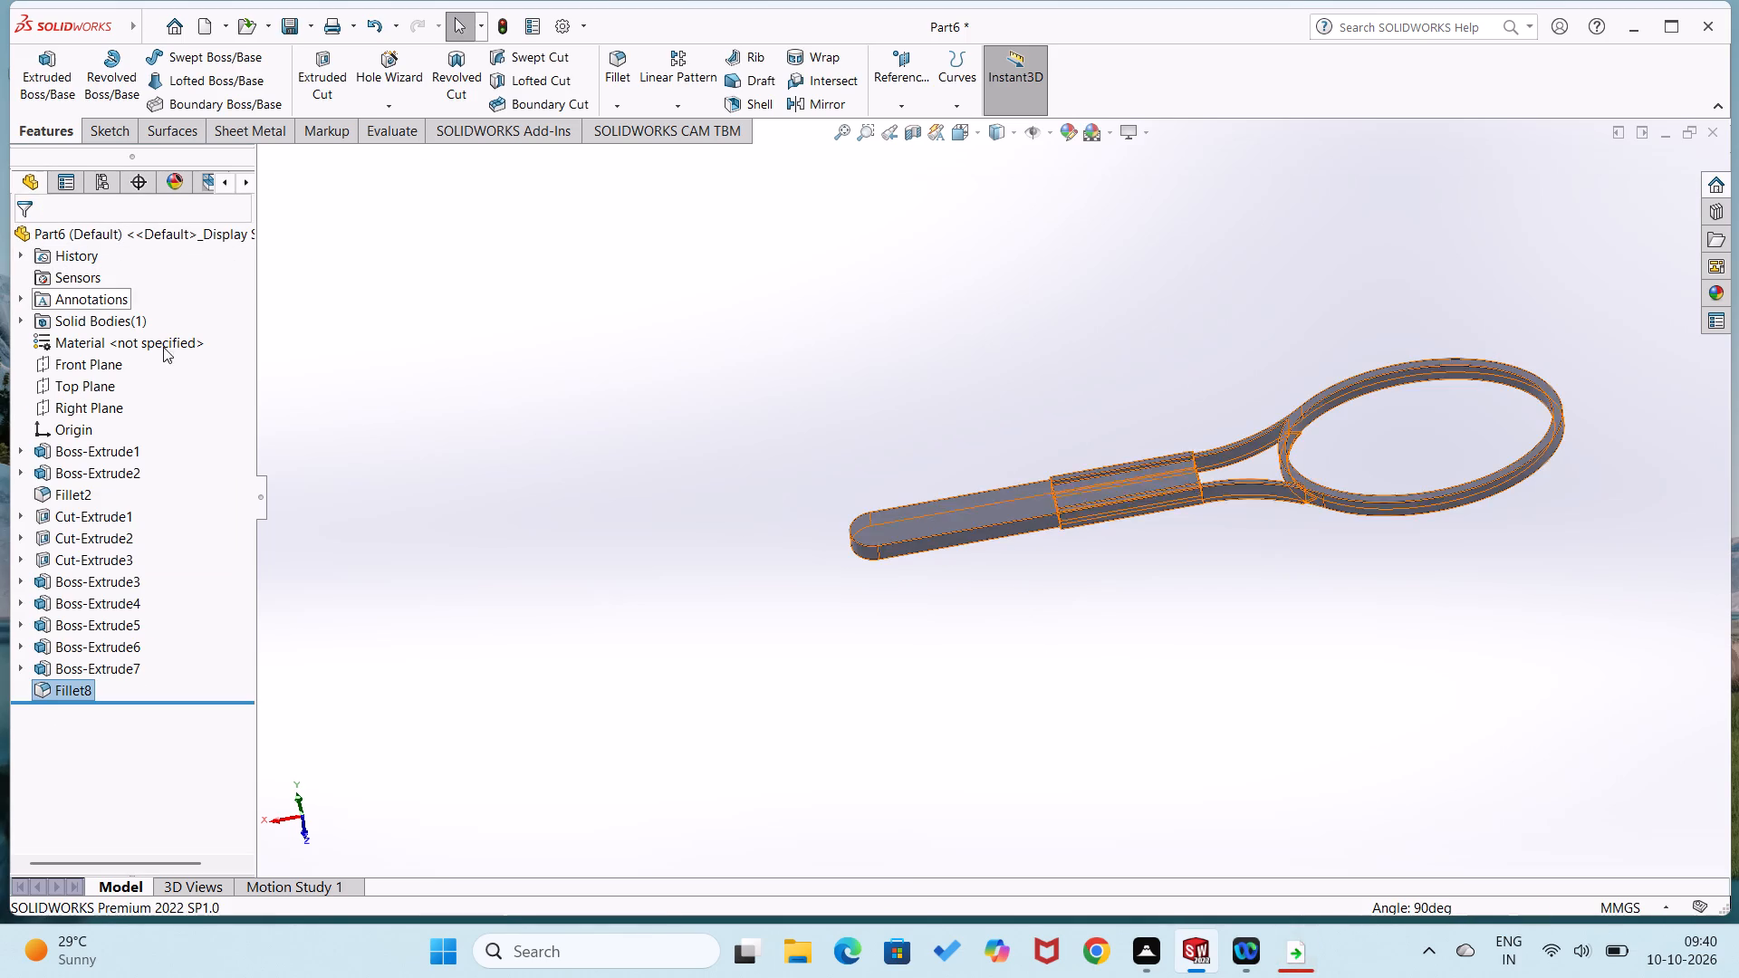
pyautogui.click(284, 466)
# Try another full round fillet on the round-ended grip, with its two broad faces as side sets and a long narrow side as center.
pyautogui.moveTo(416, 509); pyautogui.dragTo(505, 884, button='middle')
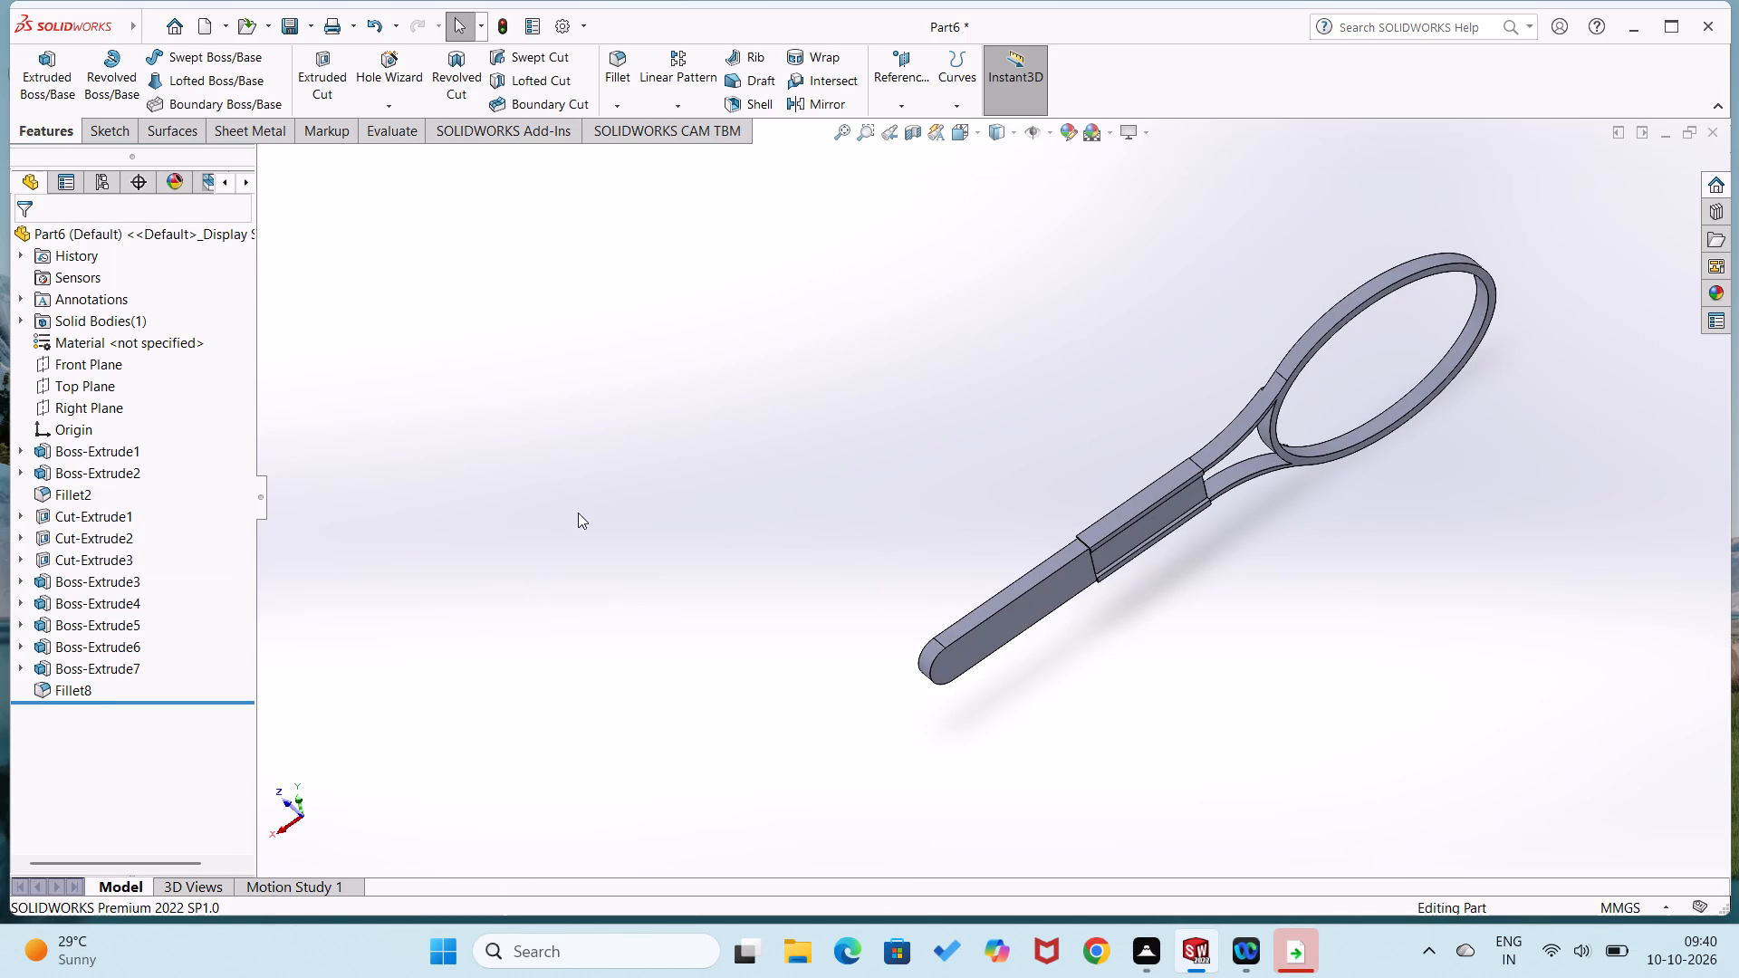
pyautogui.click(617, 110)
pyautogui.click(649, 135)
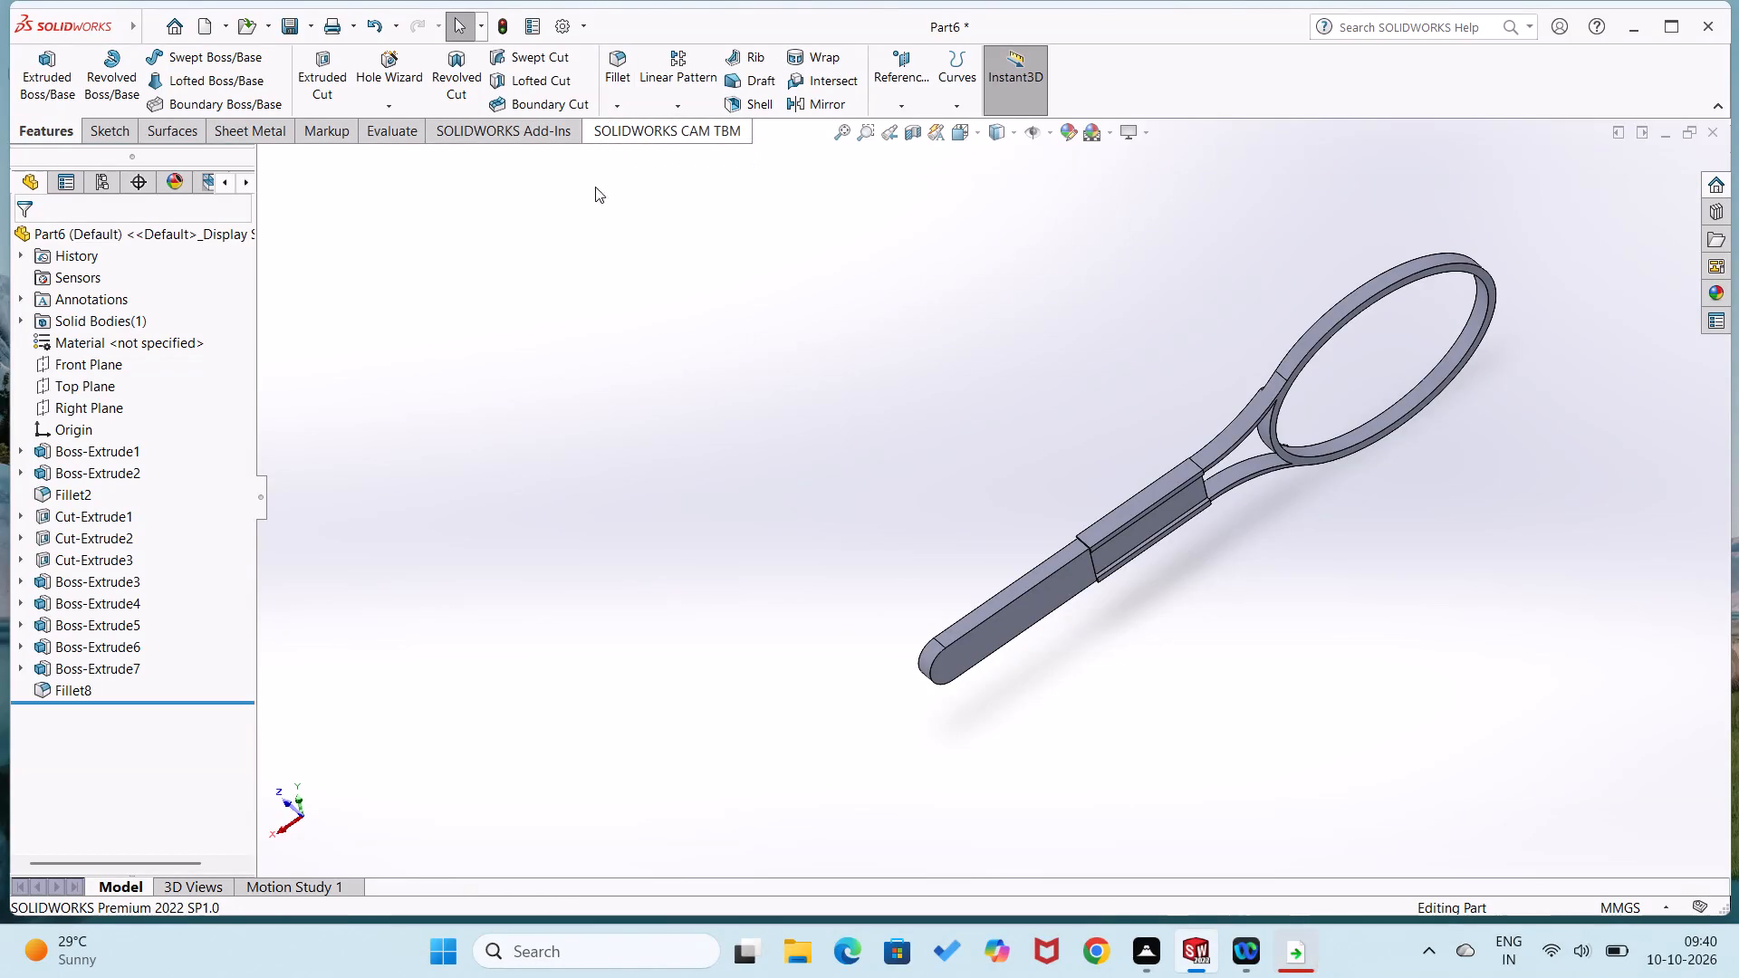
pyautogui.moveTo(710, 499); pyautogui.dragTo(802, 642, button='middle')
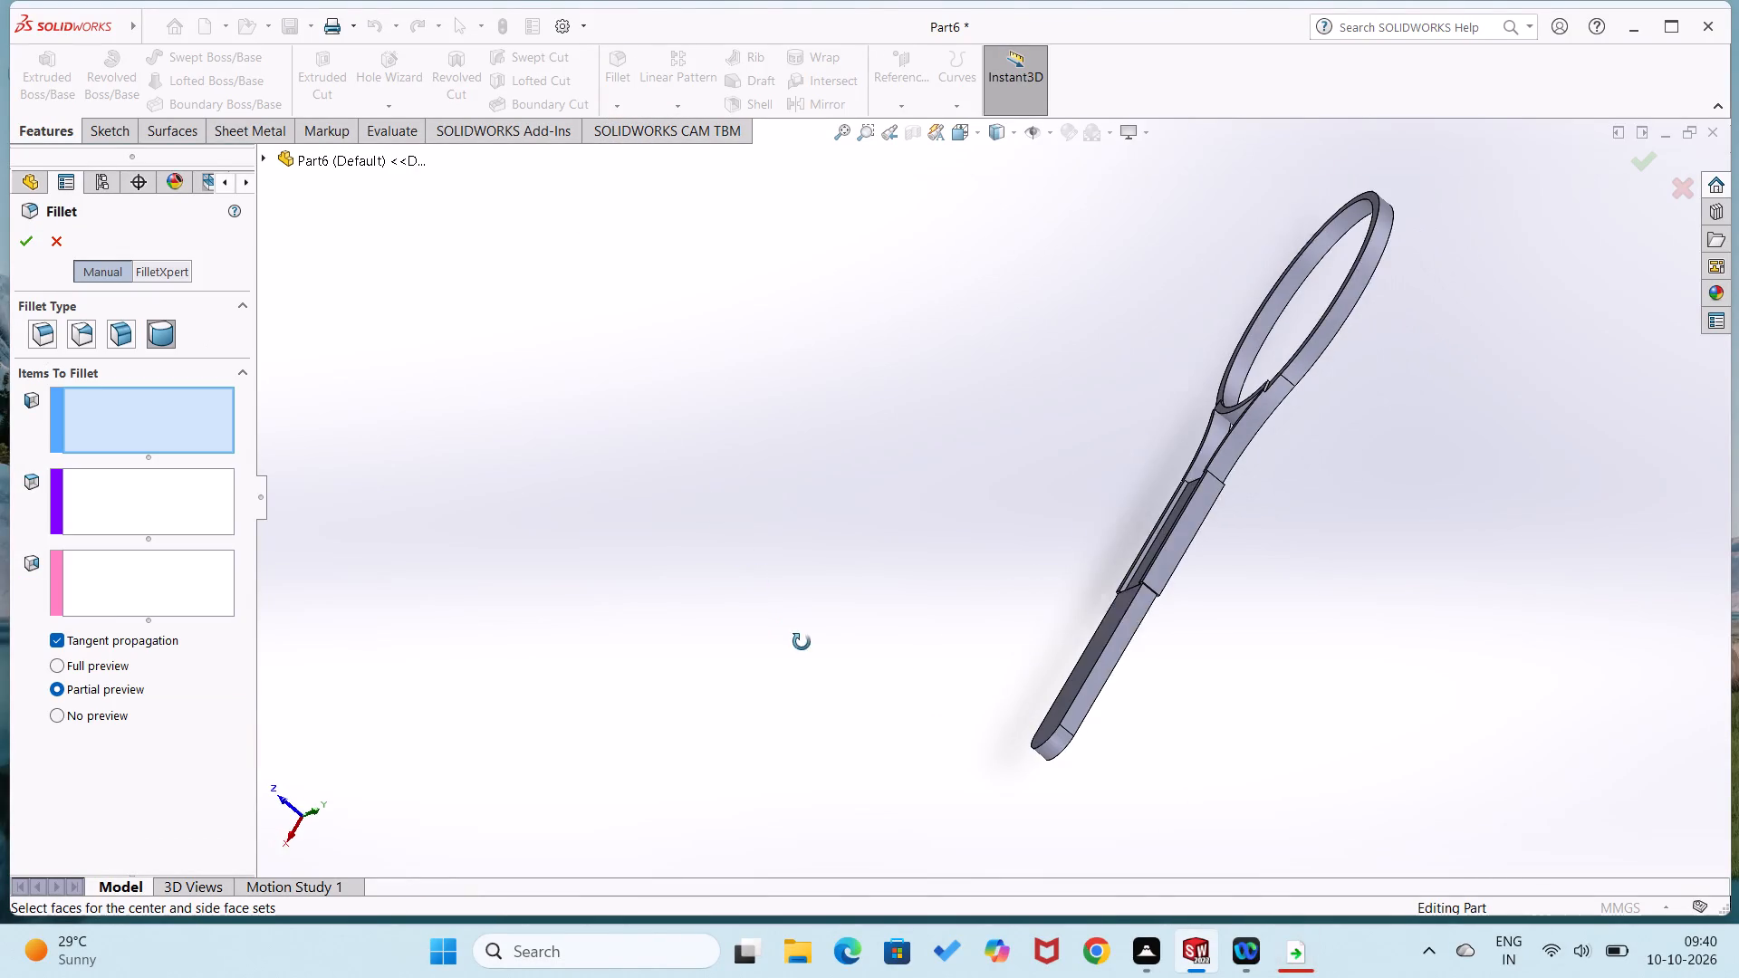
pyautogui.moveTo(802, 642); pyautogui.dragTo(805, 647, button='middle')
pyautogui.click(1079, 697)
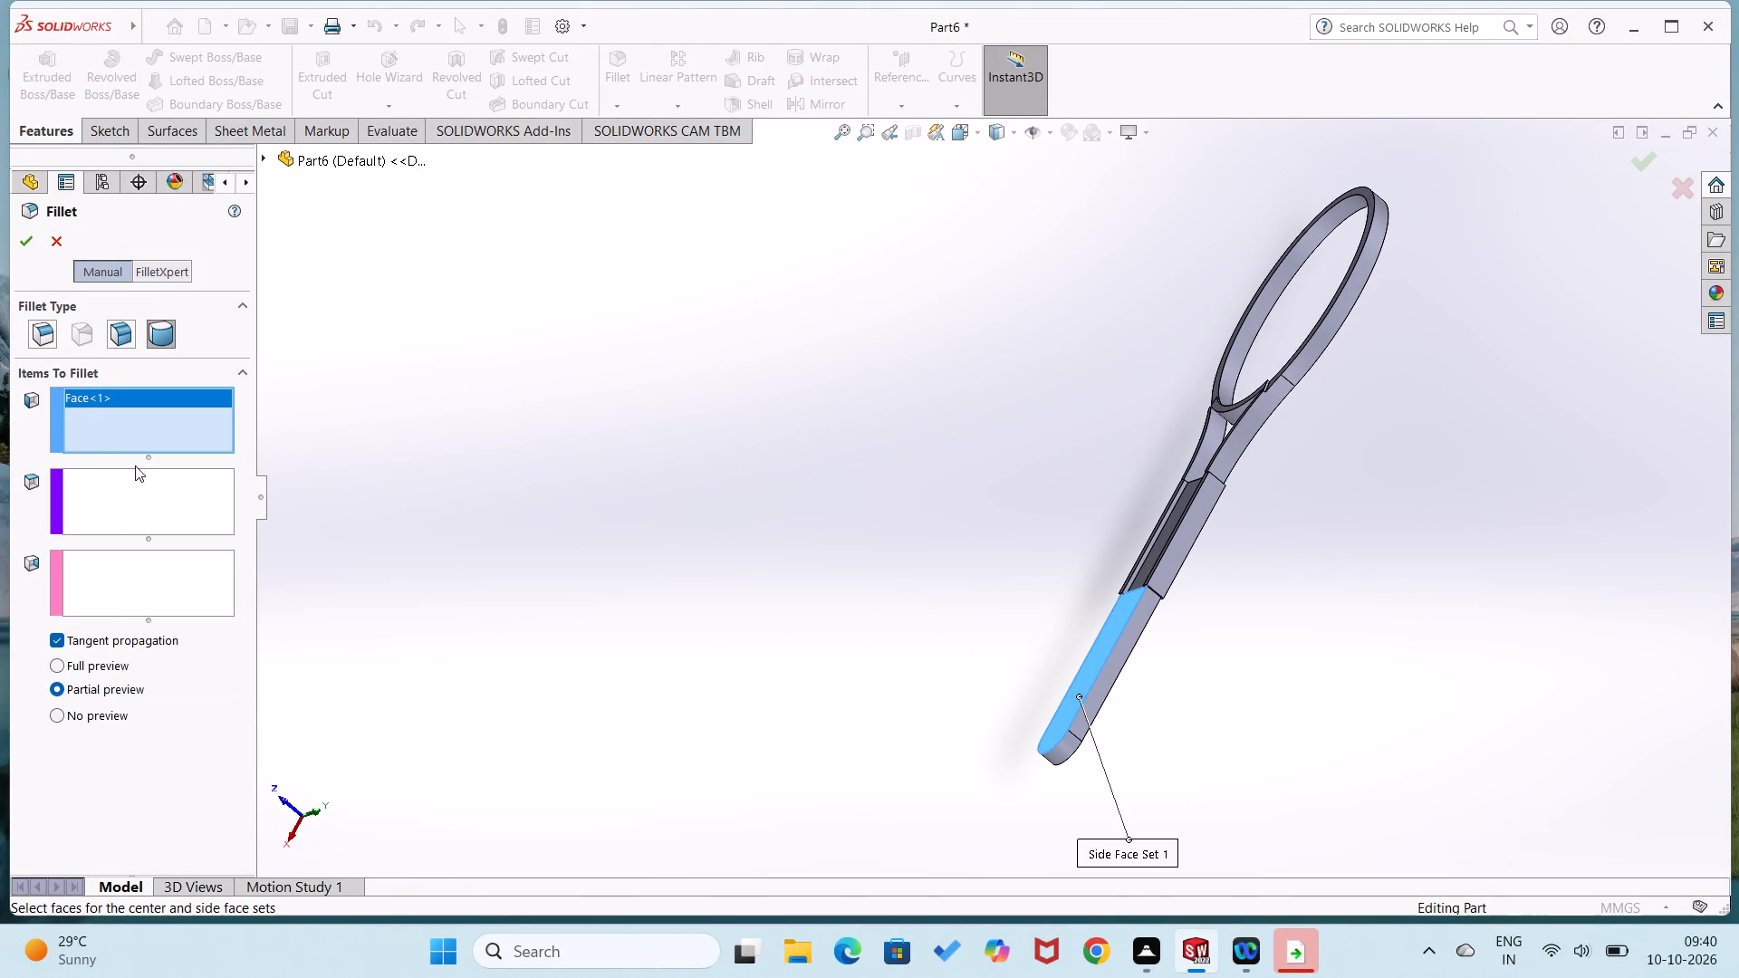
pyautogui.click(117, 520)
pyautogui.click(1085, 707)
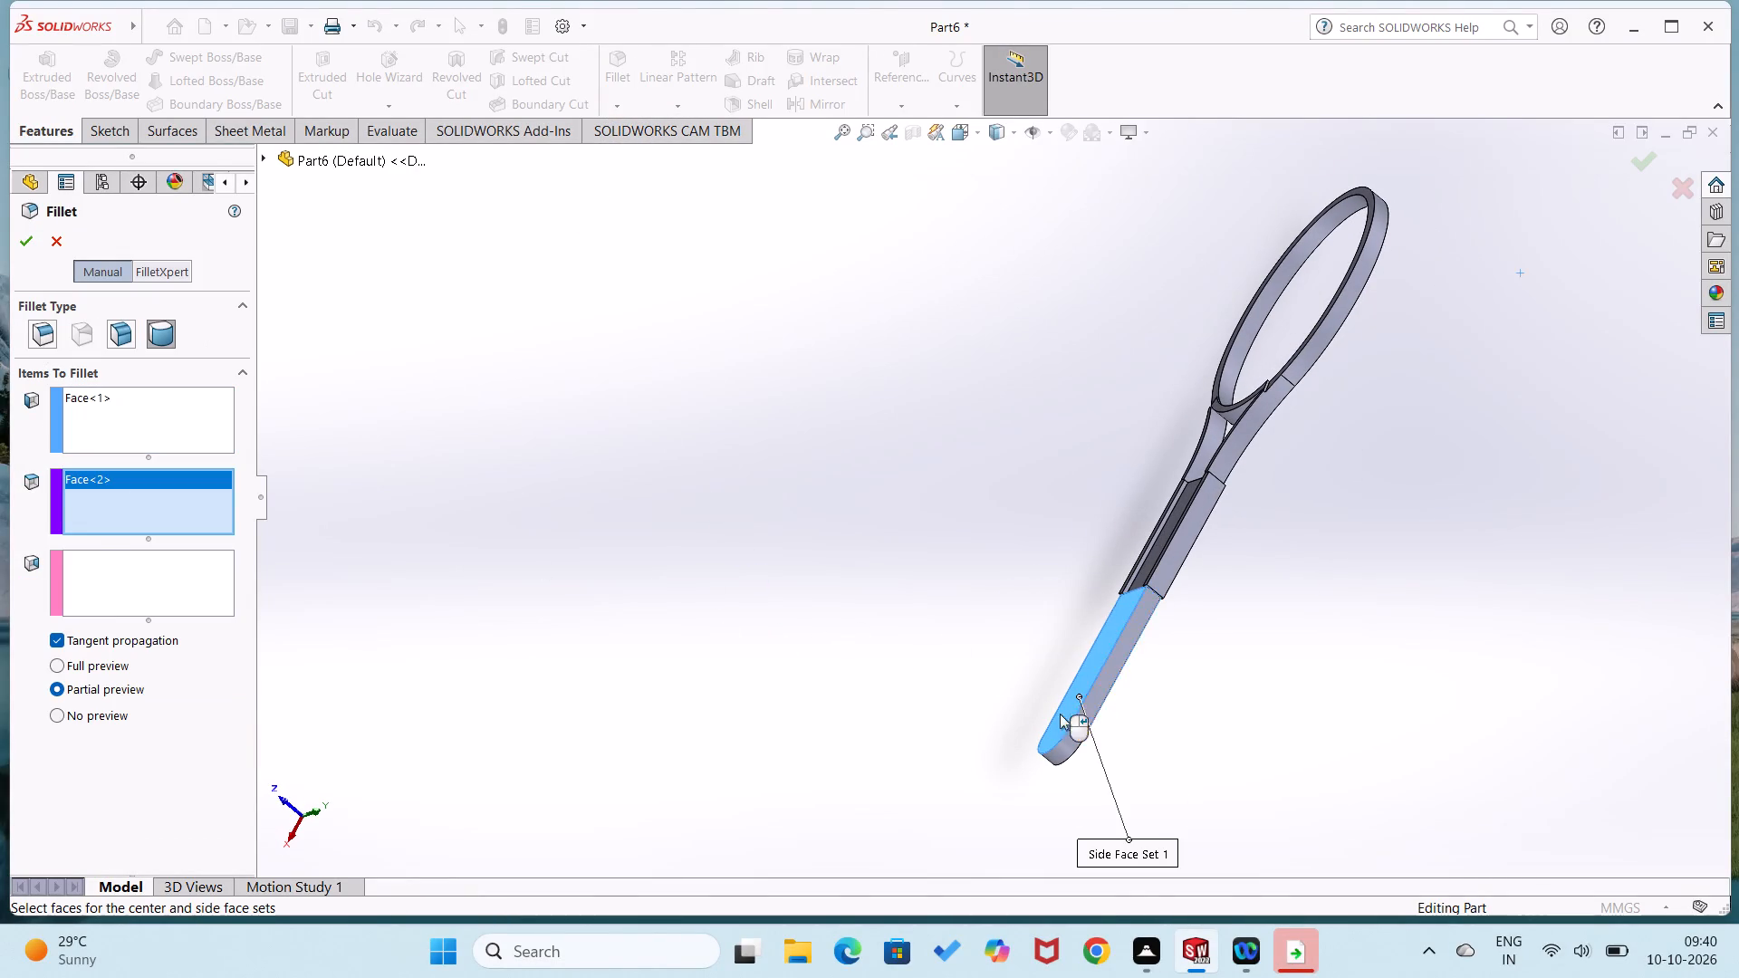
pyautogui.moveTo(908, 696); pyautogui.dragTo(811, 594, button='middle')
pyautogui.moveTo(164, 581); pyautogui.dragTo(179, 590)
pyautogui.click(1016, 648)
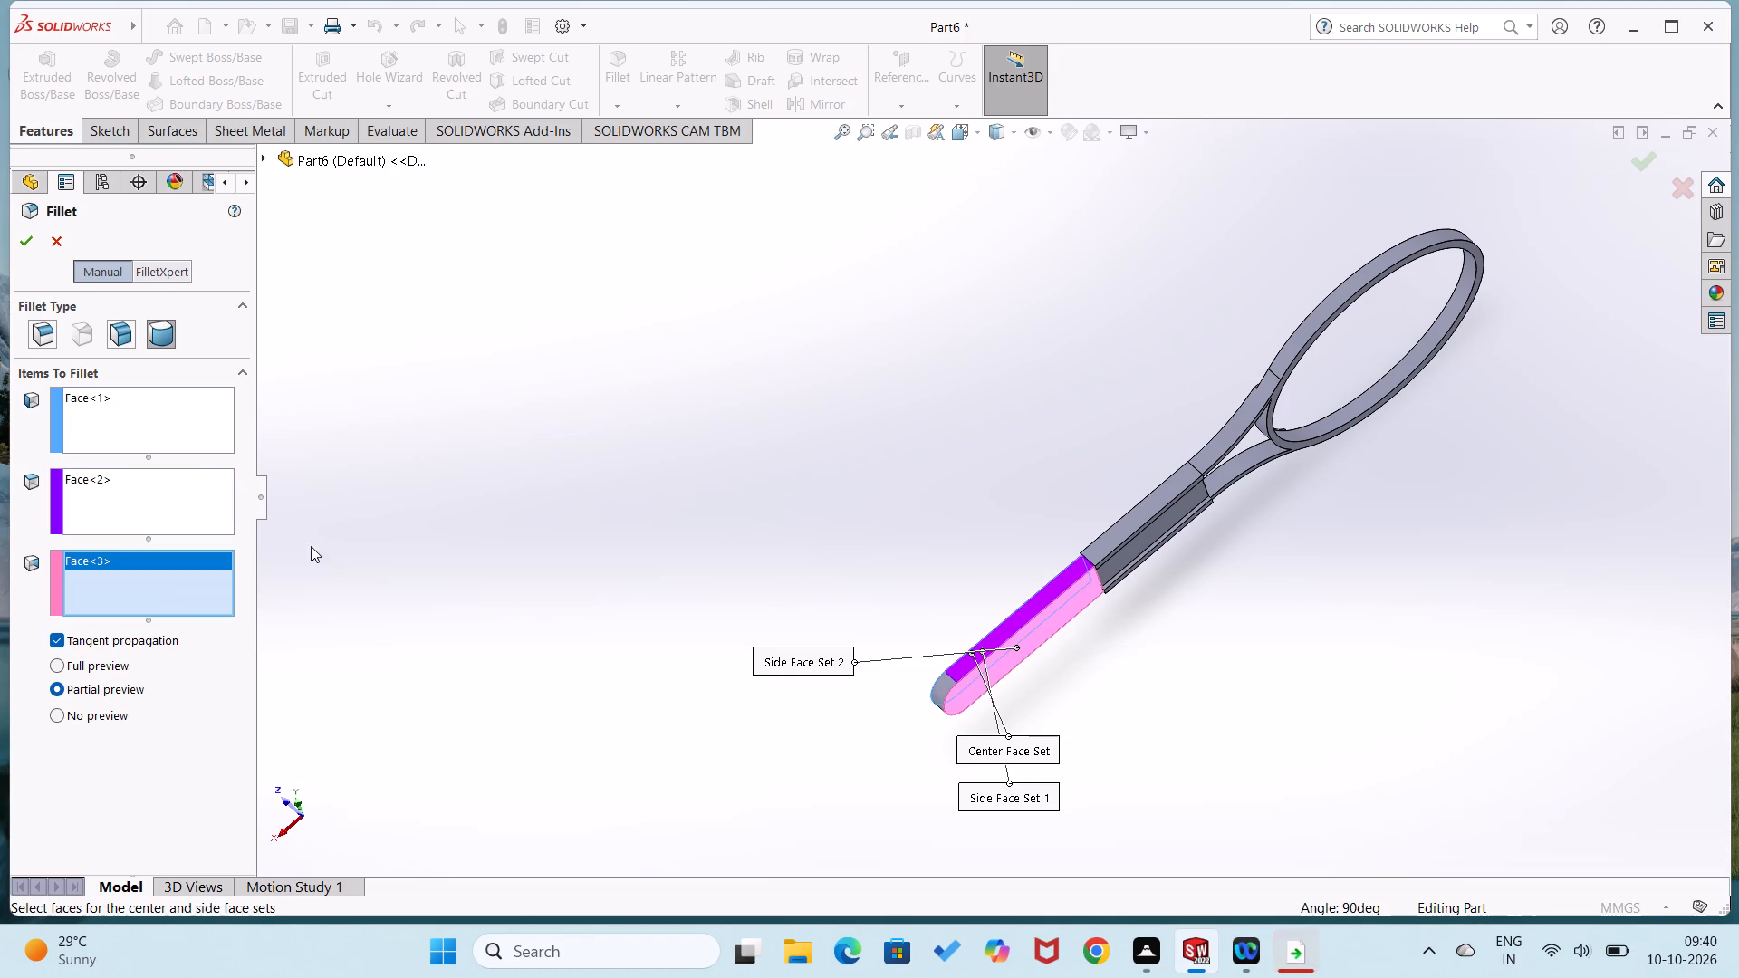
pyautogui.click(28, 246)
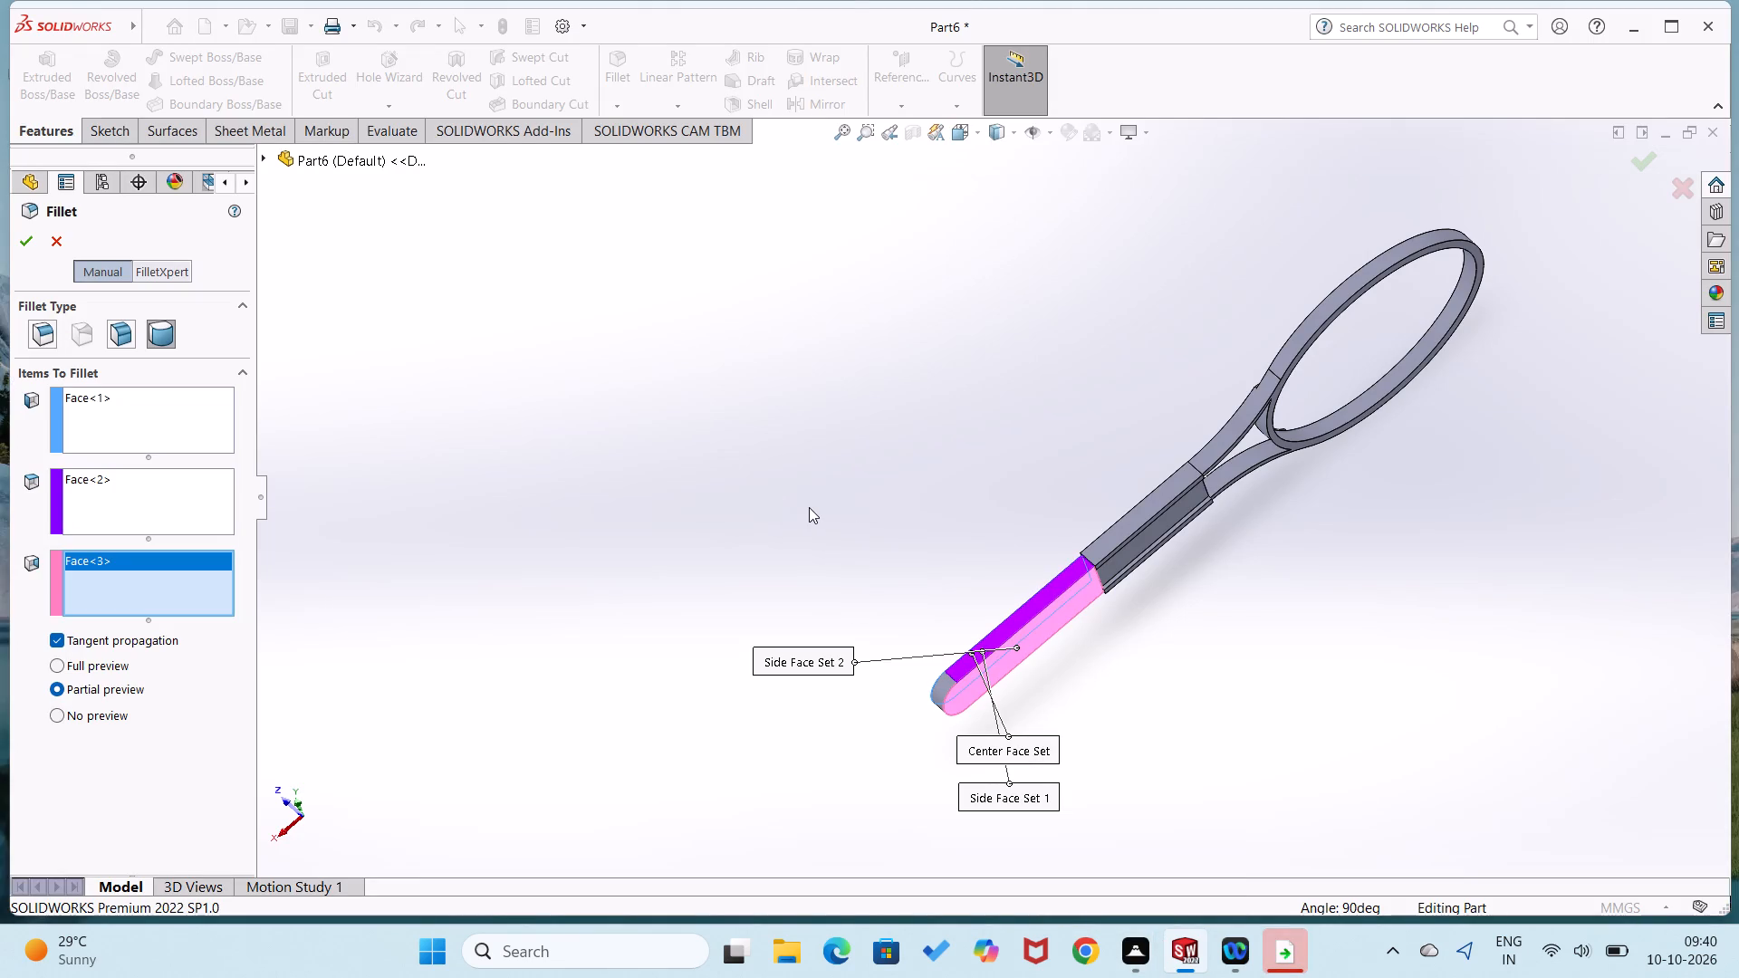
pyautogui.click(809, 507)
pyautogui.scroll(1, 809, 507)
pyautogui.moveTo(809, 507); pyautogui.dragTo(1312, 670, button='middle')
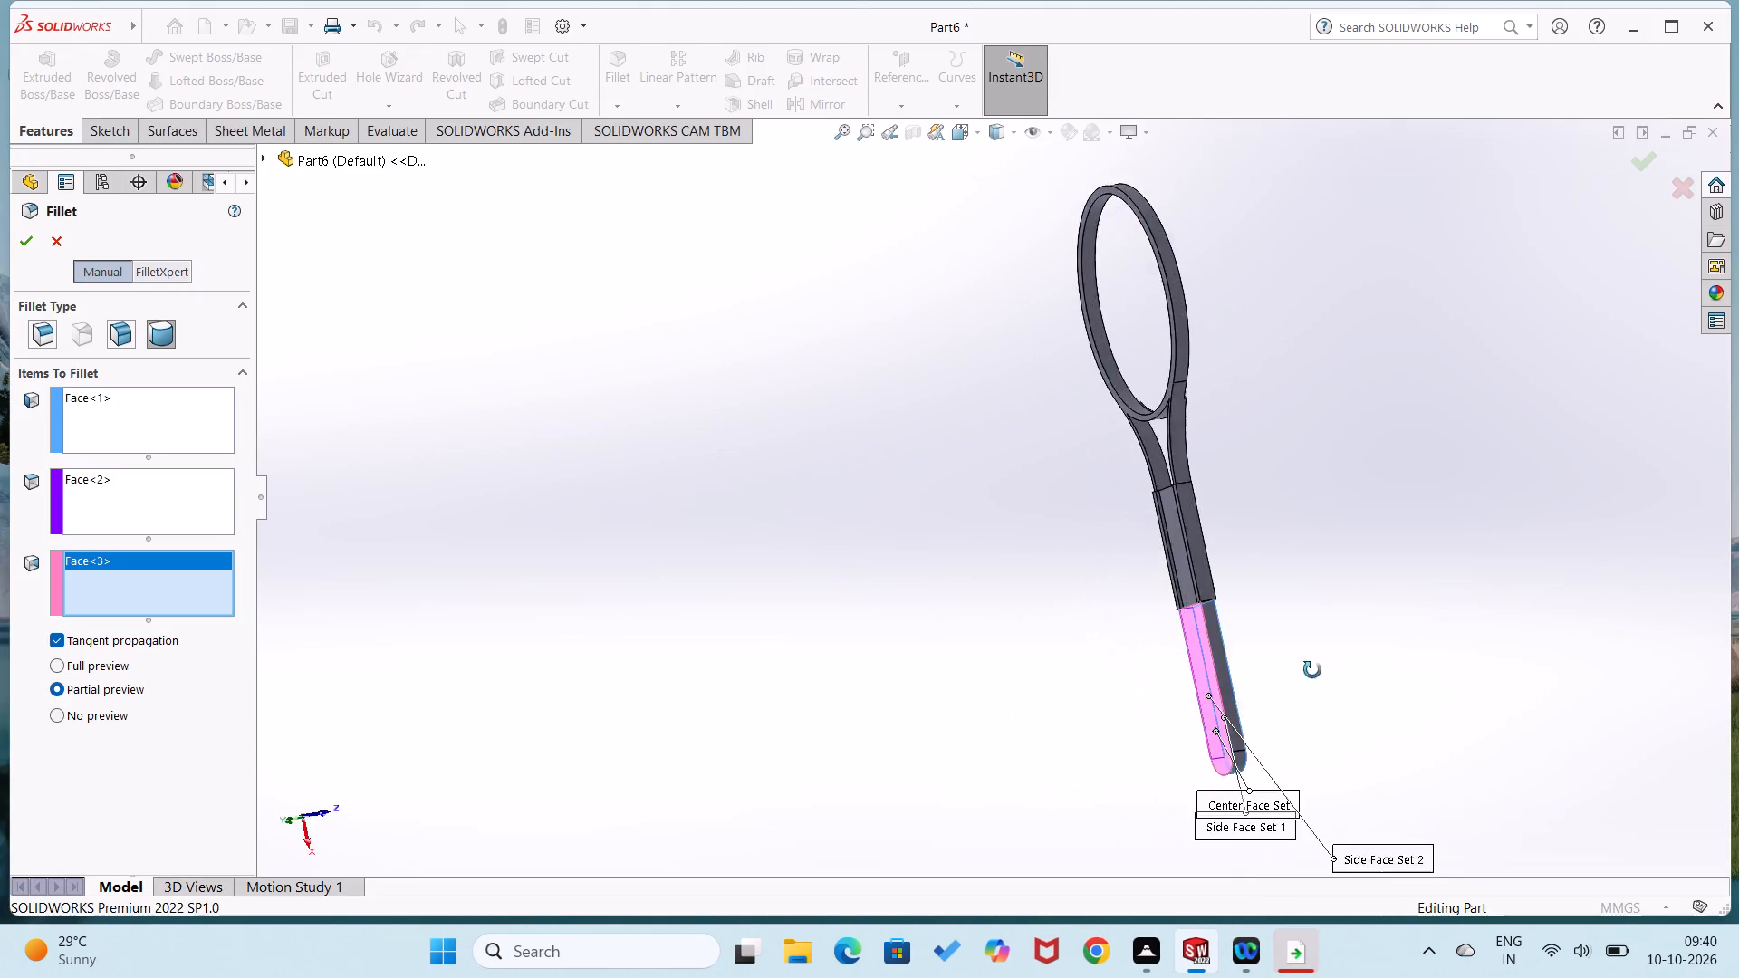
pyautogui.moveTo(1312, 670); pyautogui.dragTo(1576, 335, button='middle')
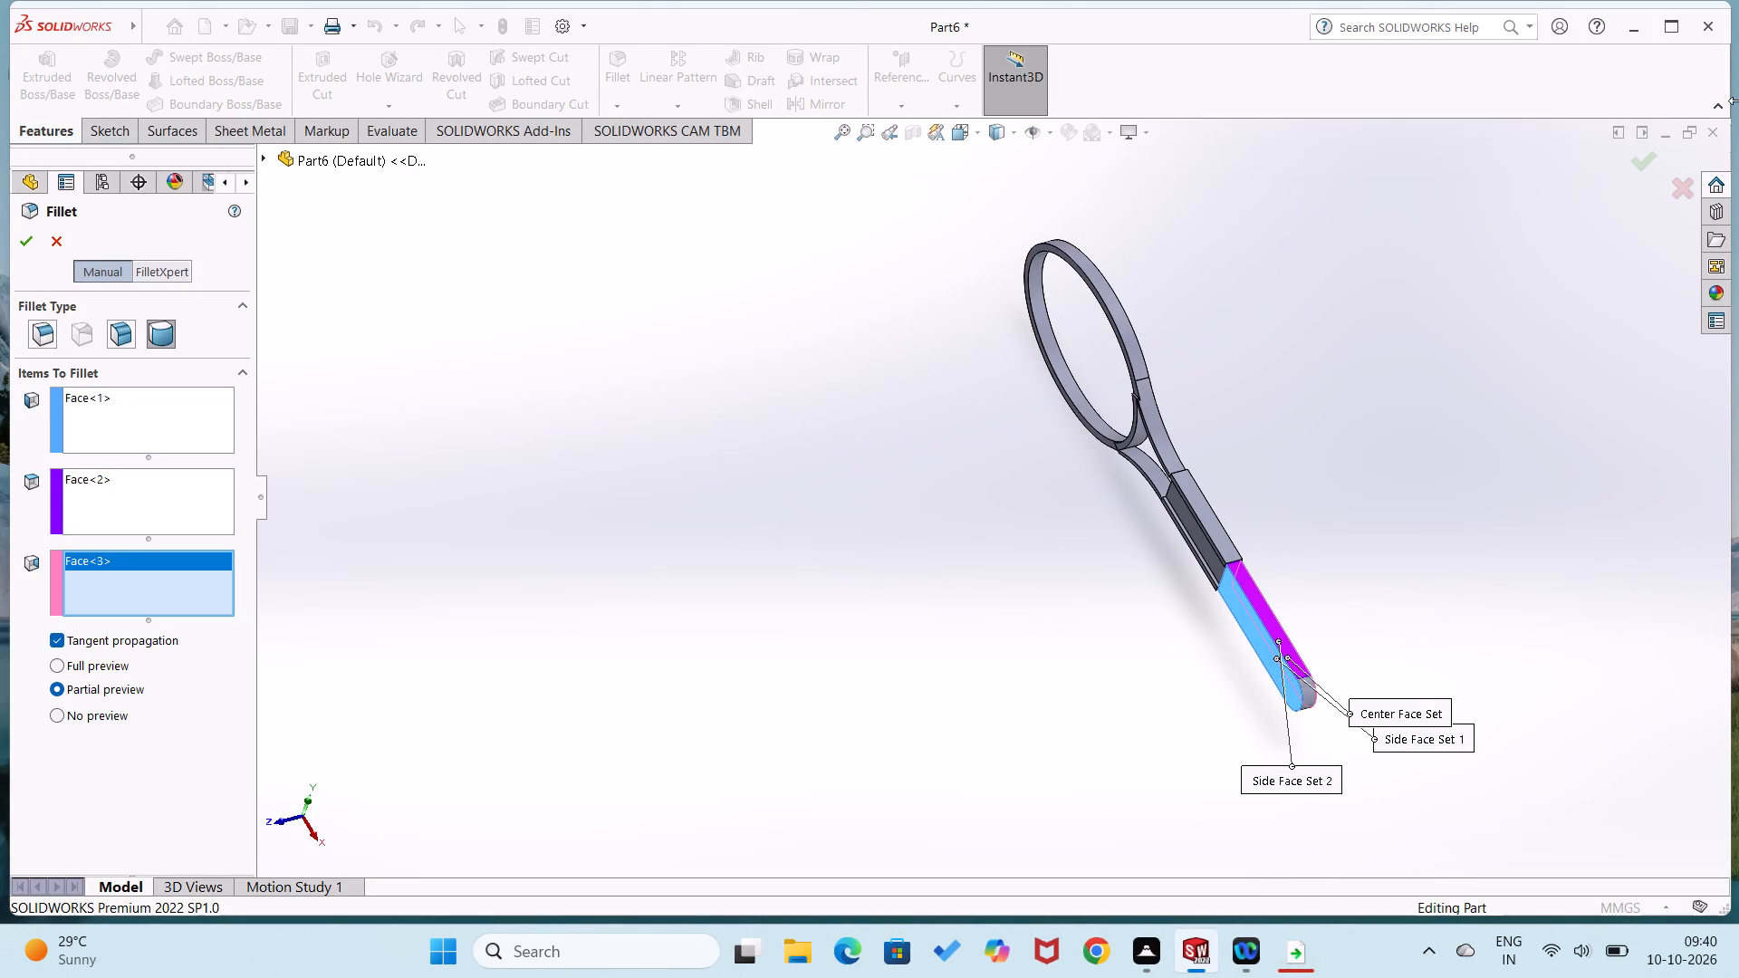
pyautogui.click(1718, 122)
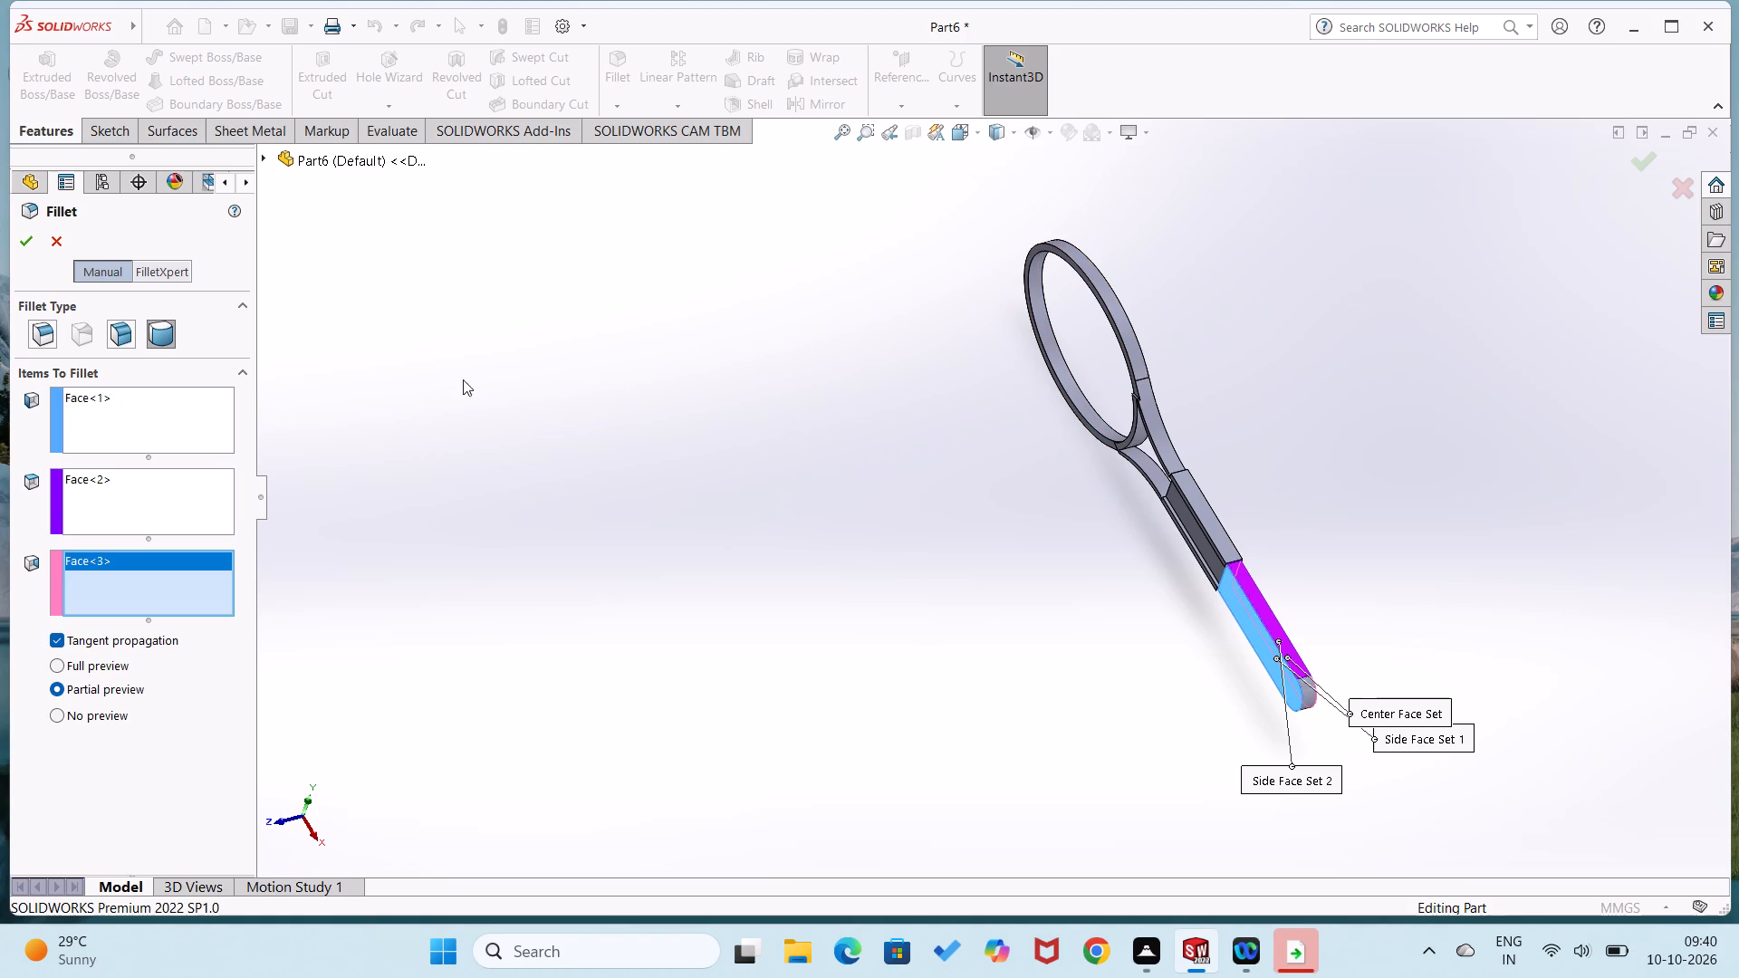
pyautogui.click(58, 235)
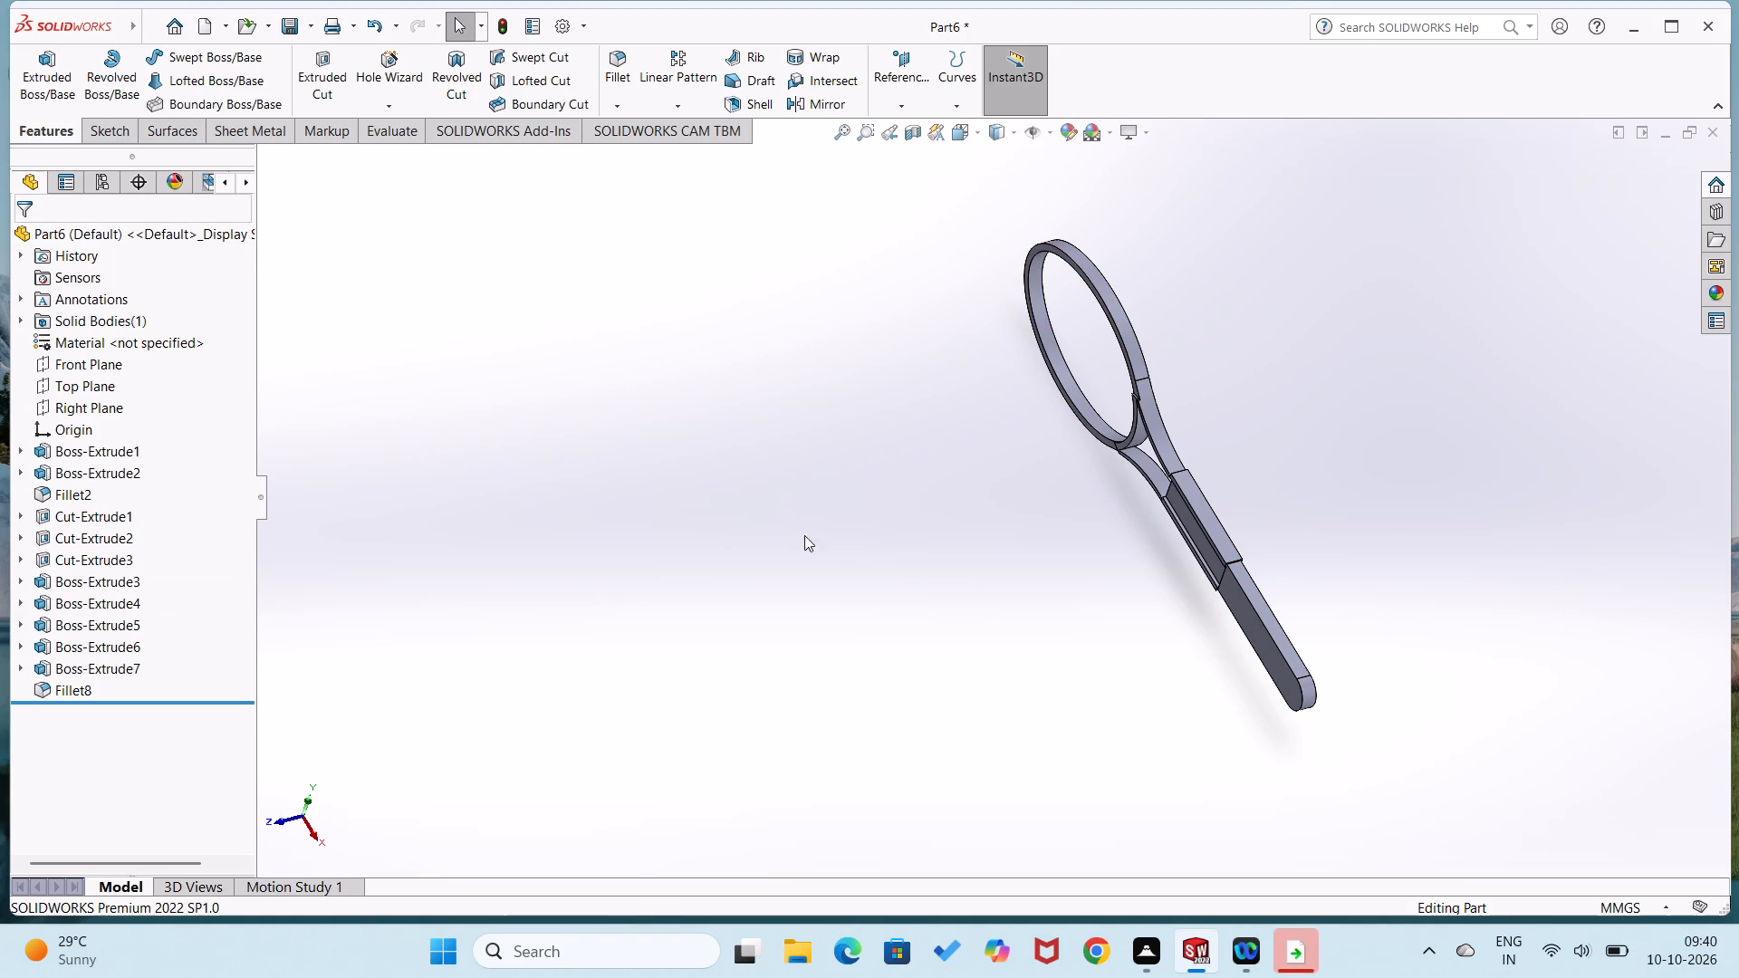
# Close the racket part without saving its changes.
pyautogui.click(1712, 124)
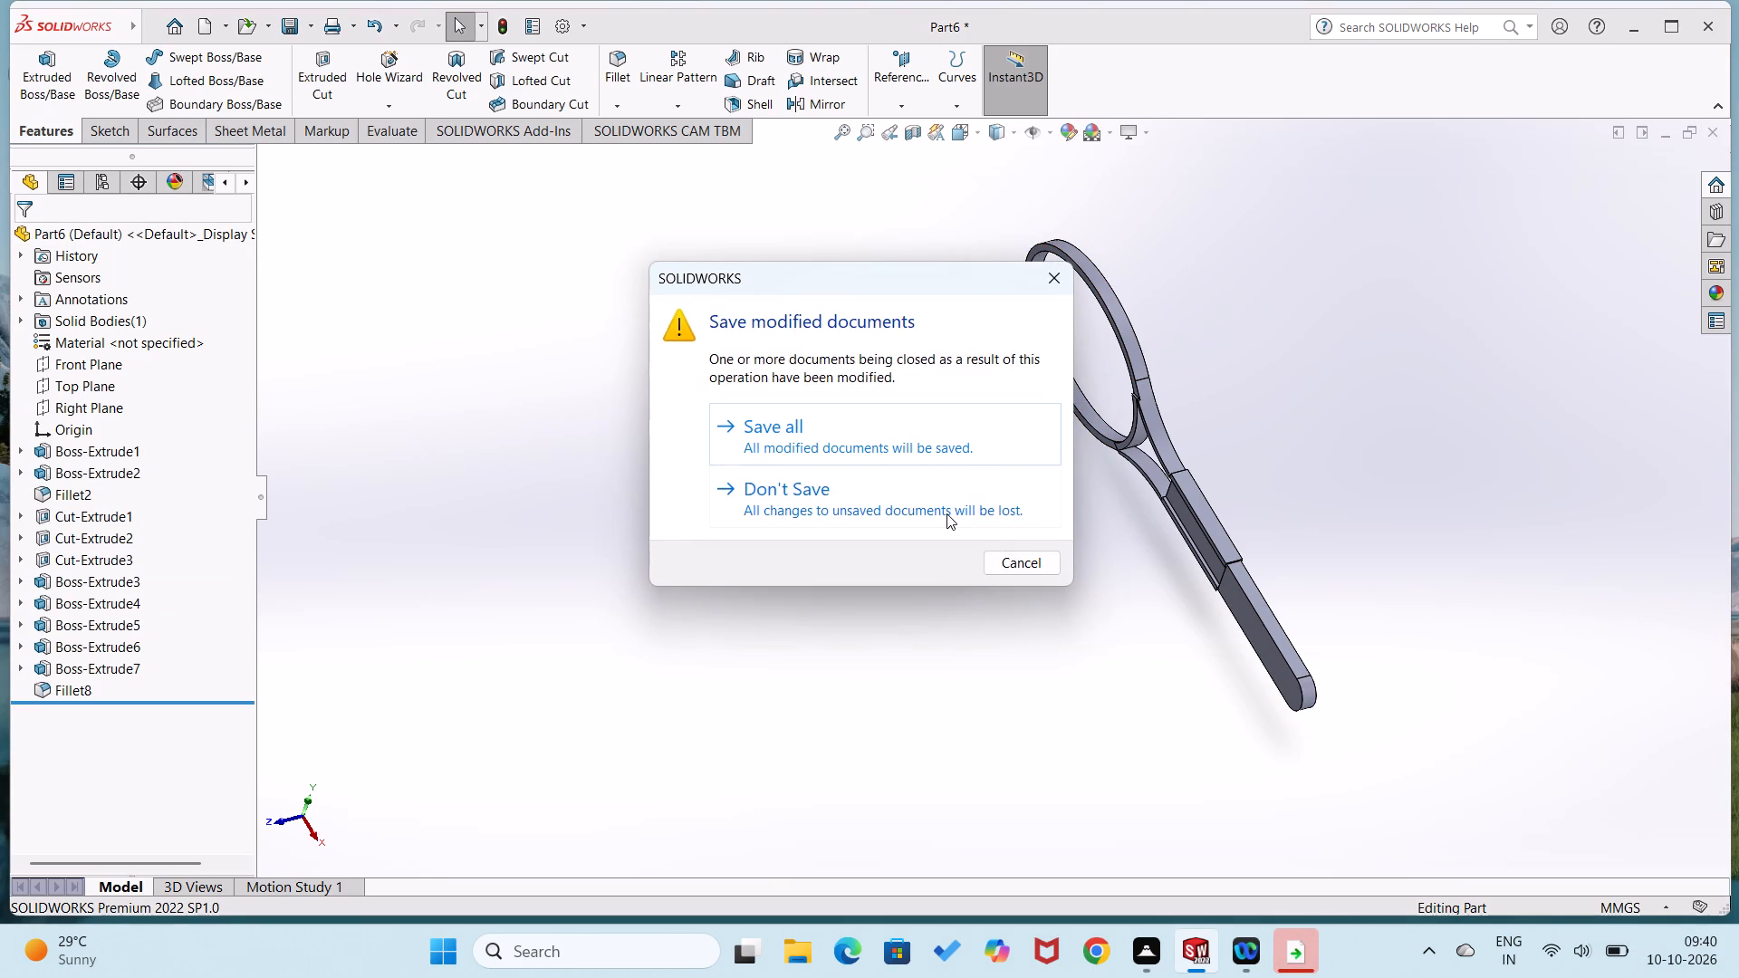
pyautogui.click(946, 513)
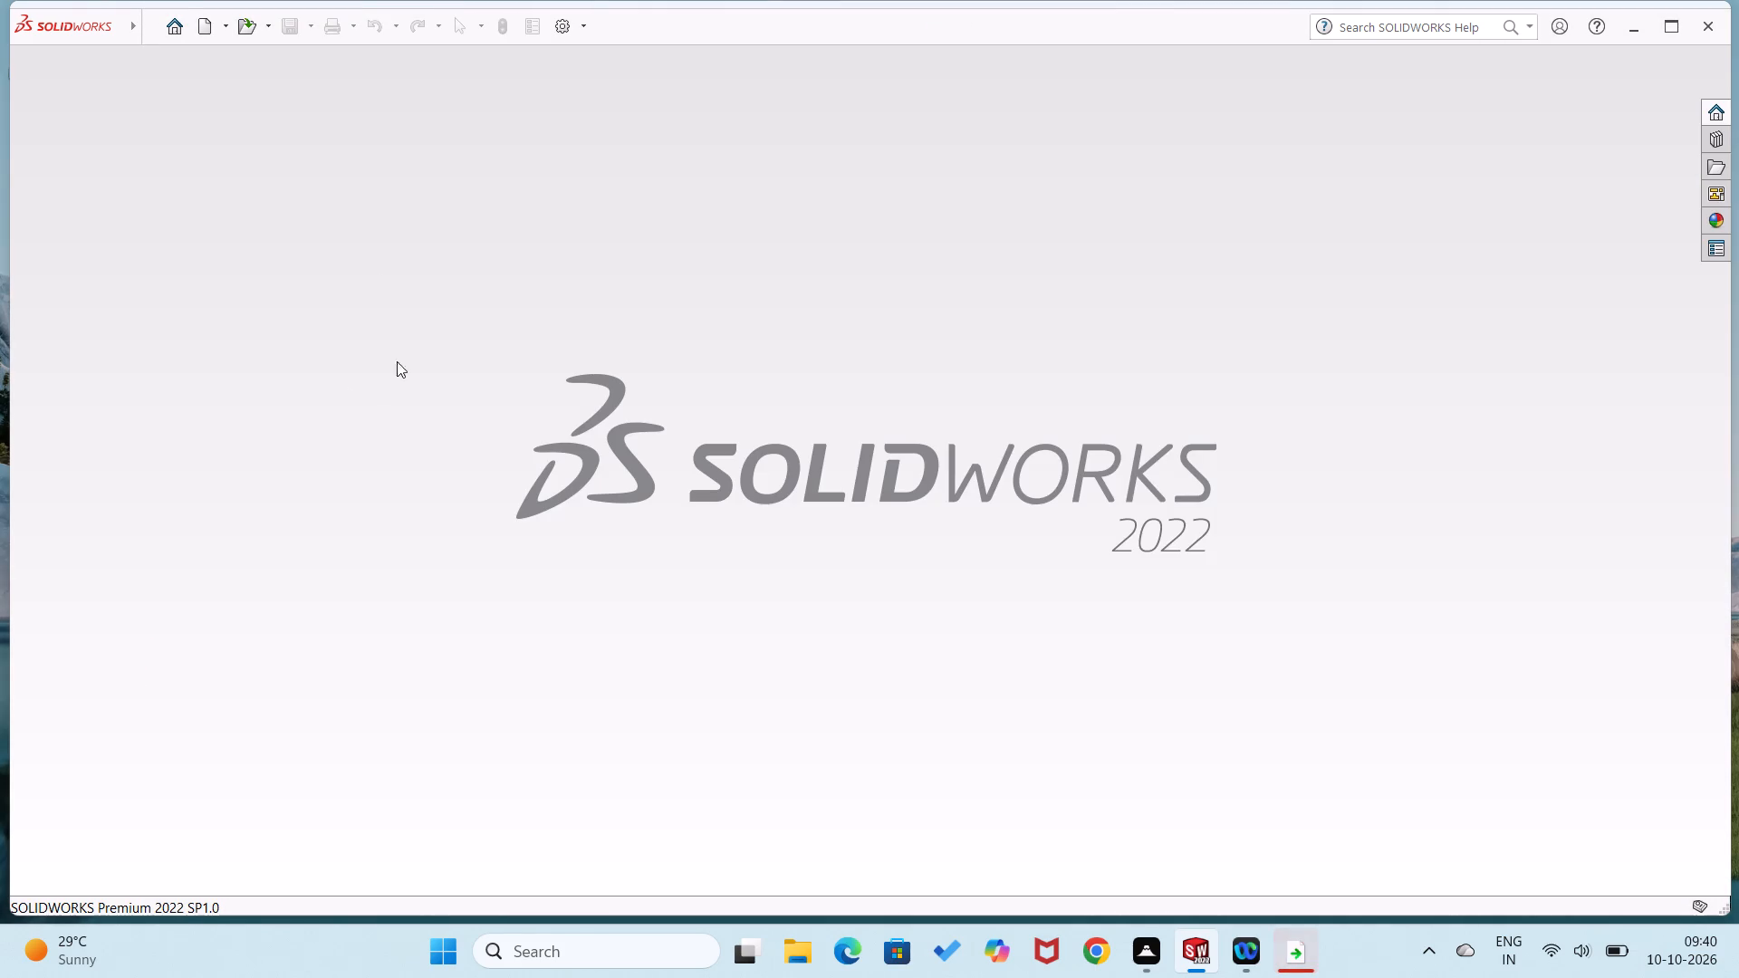
# Create a new part document.
pyautogui.click(174, 19)
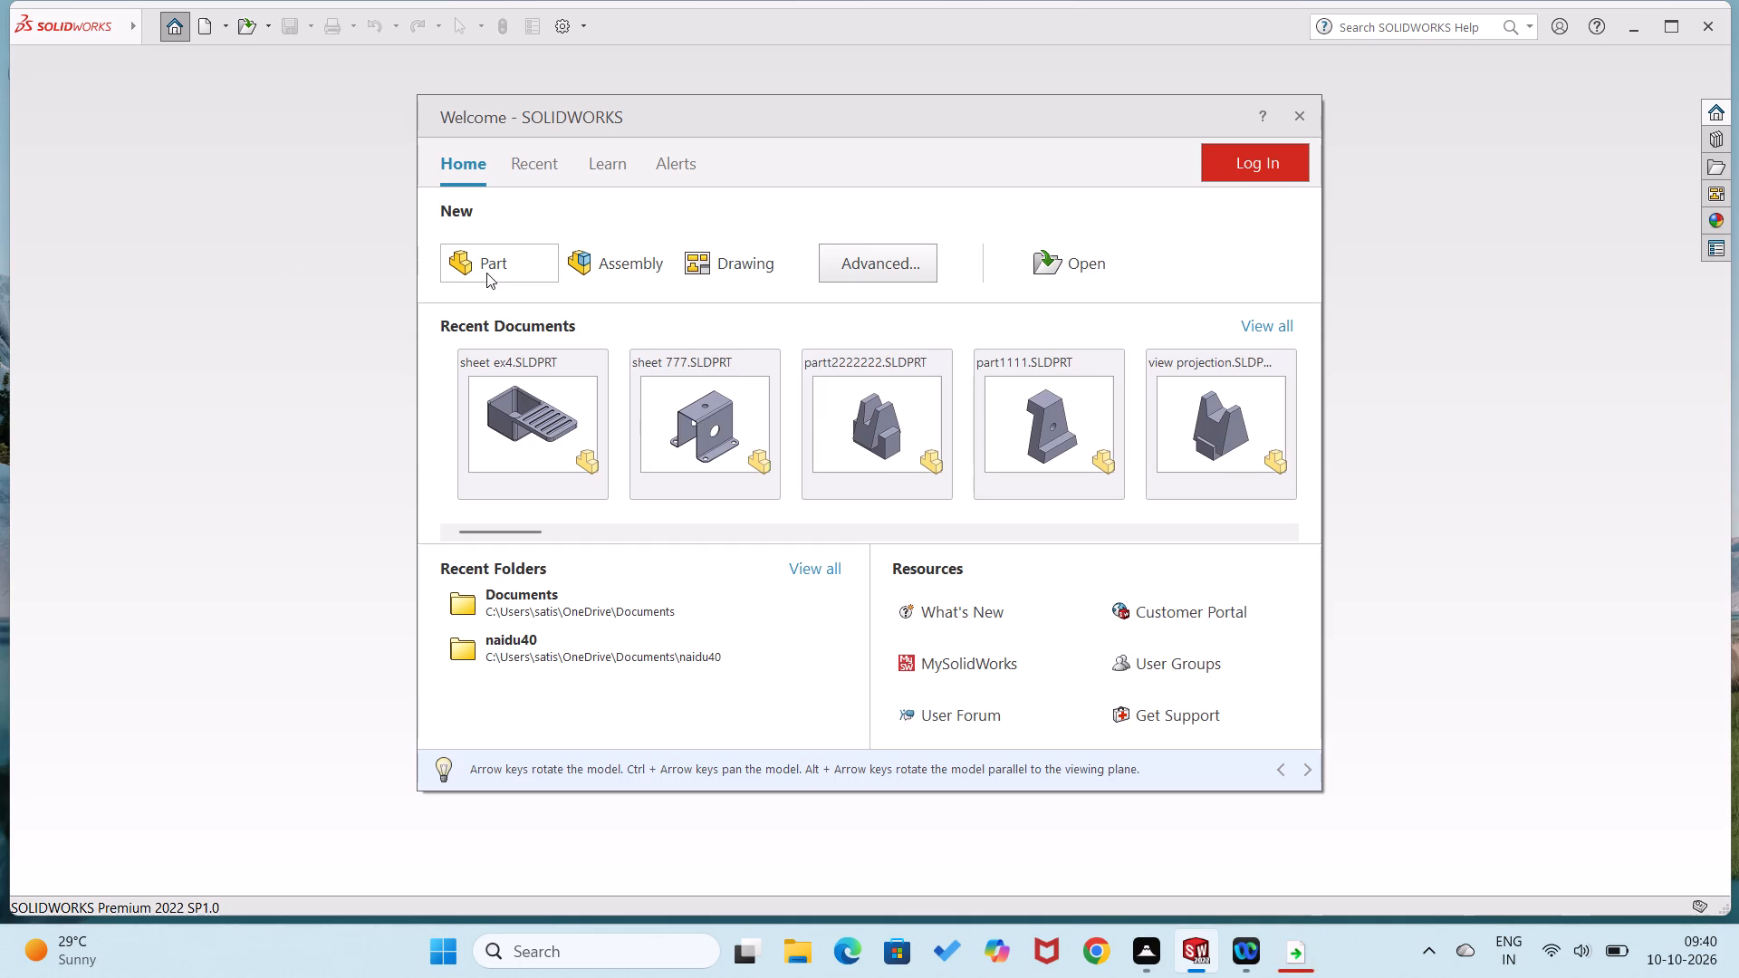
pyautogui.click(486, 273)
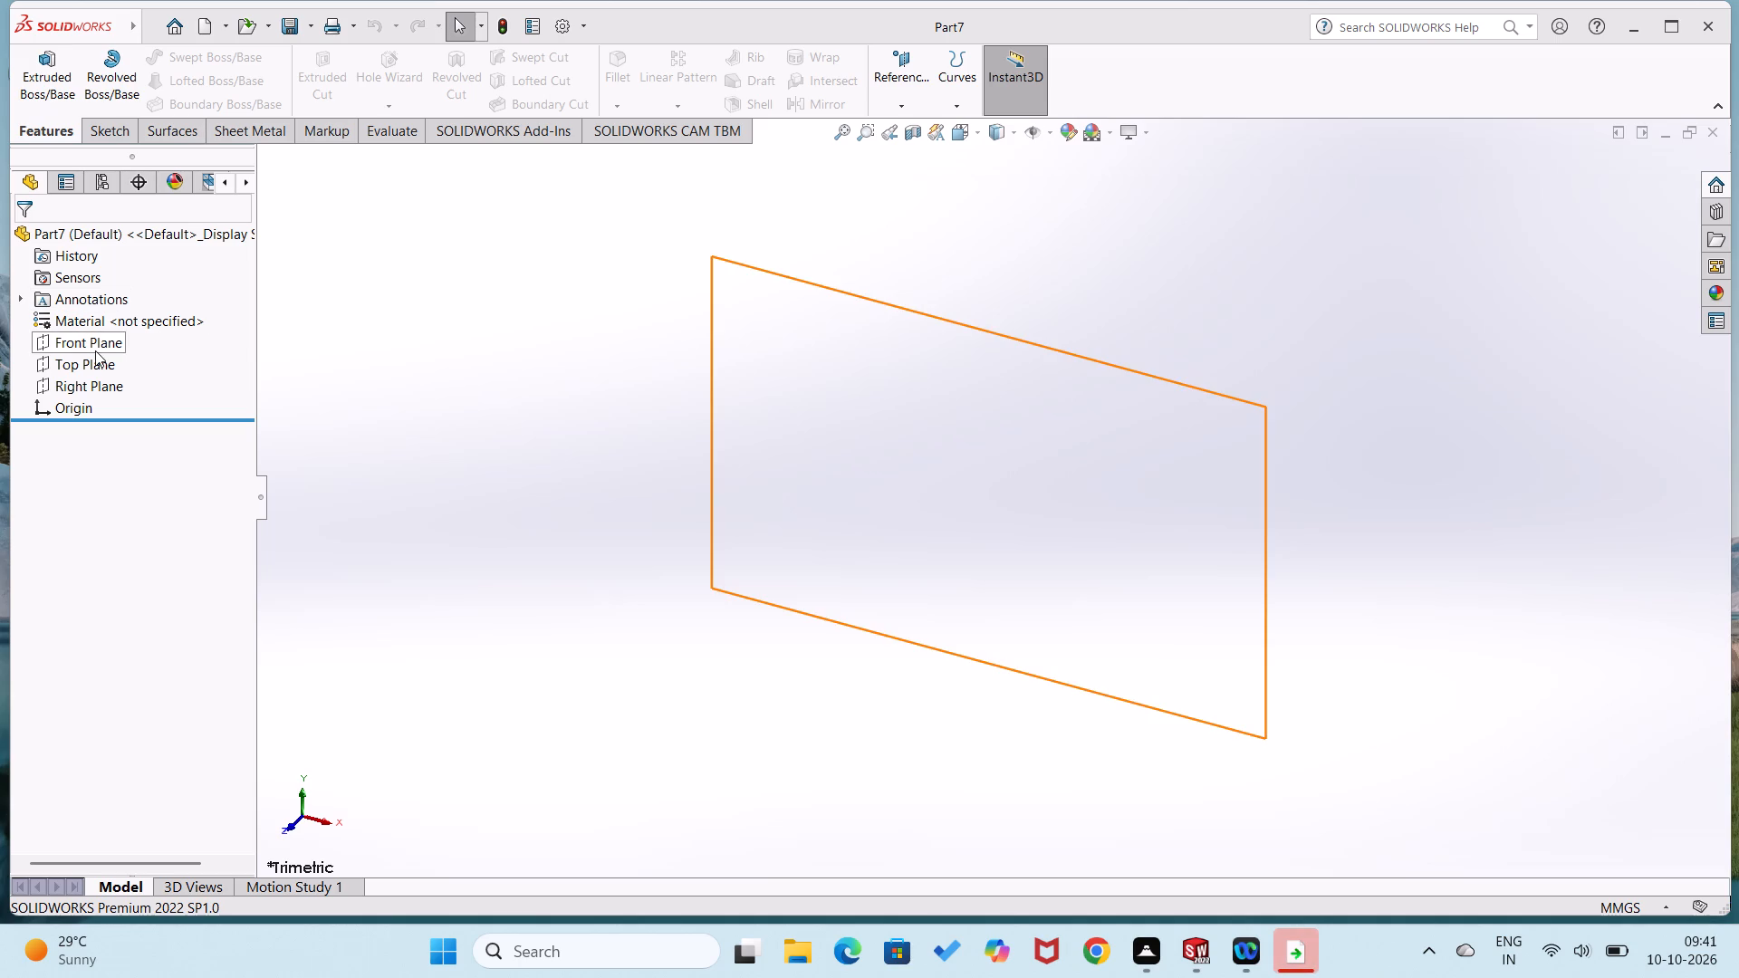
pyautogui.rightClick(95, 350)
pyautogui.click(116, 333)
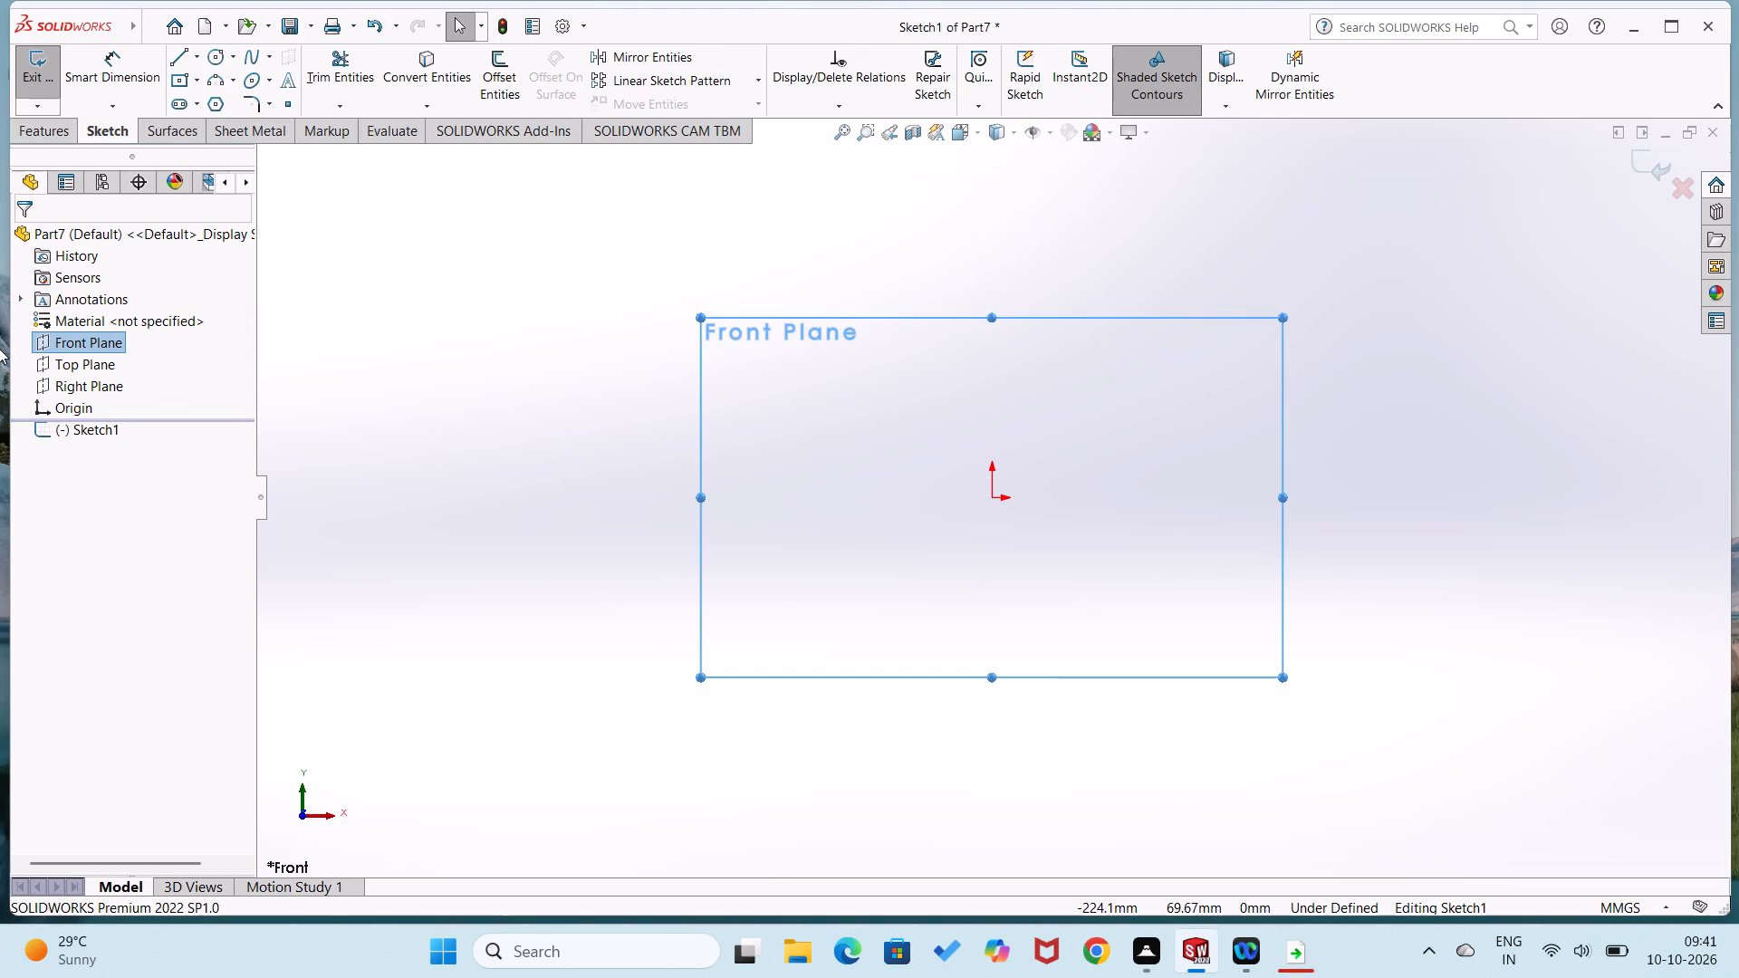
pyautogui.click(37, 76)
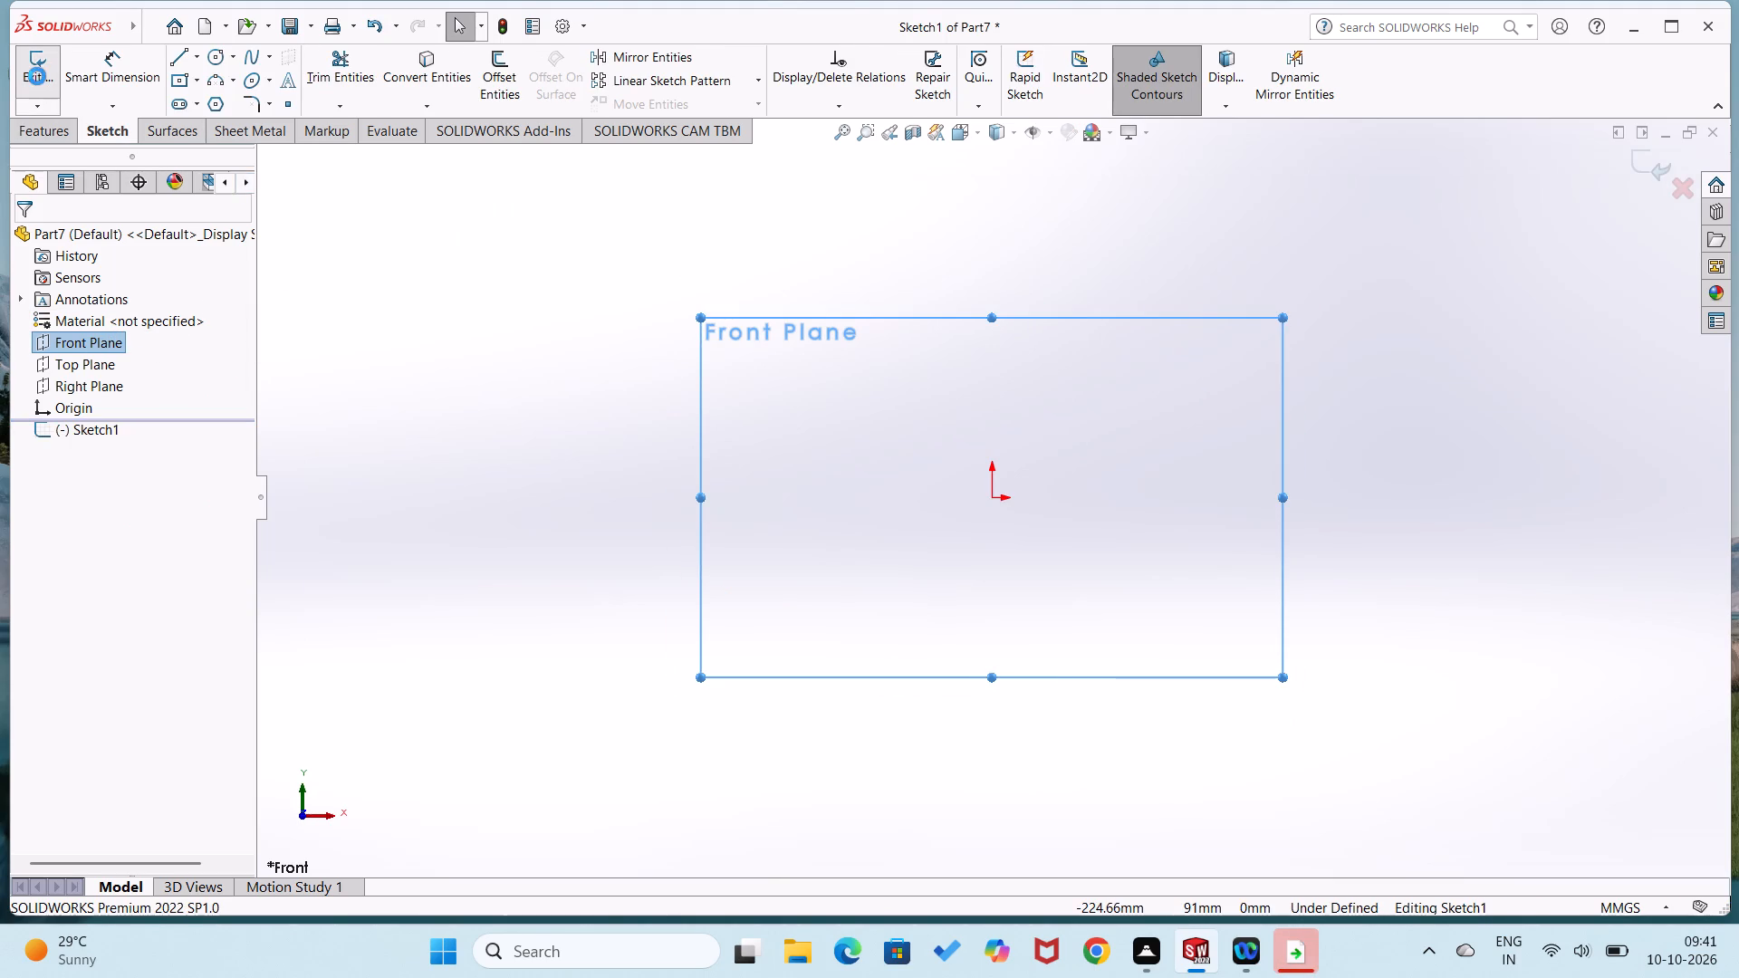
# Create a reference plane from the Front Plane with a 0 mm offset.
pyautogui.rightClick(101, 344)
pyautogui.click(902, 101)
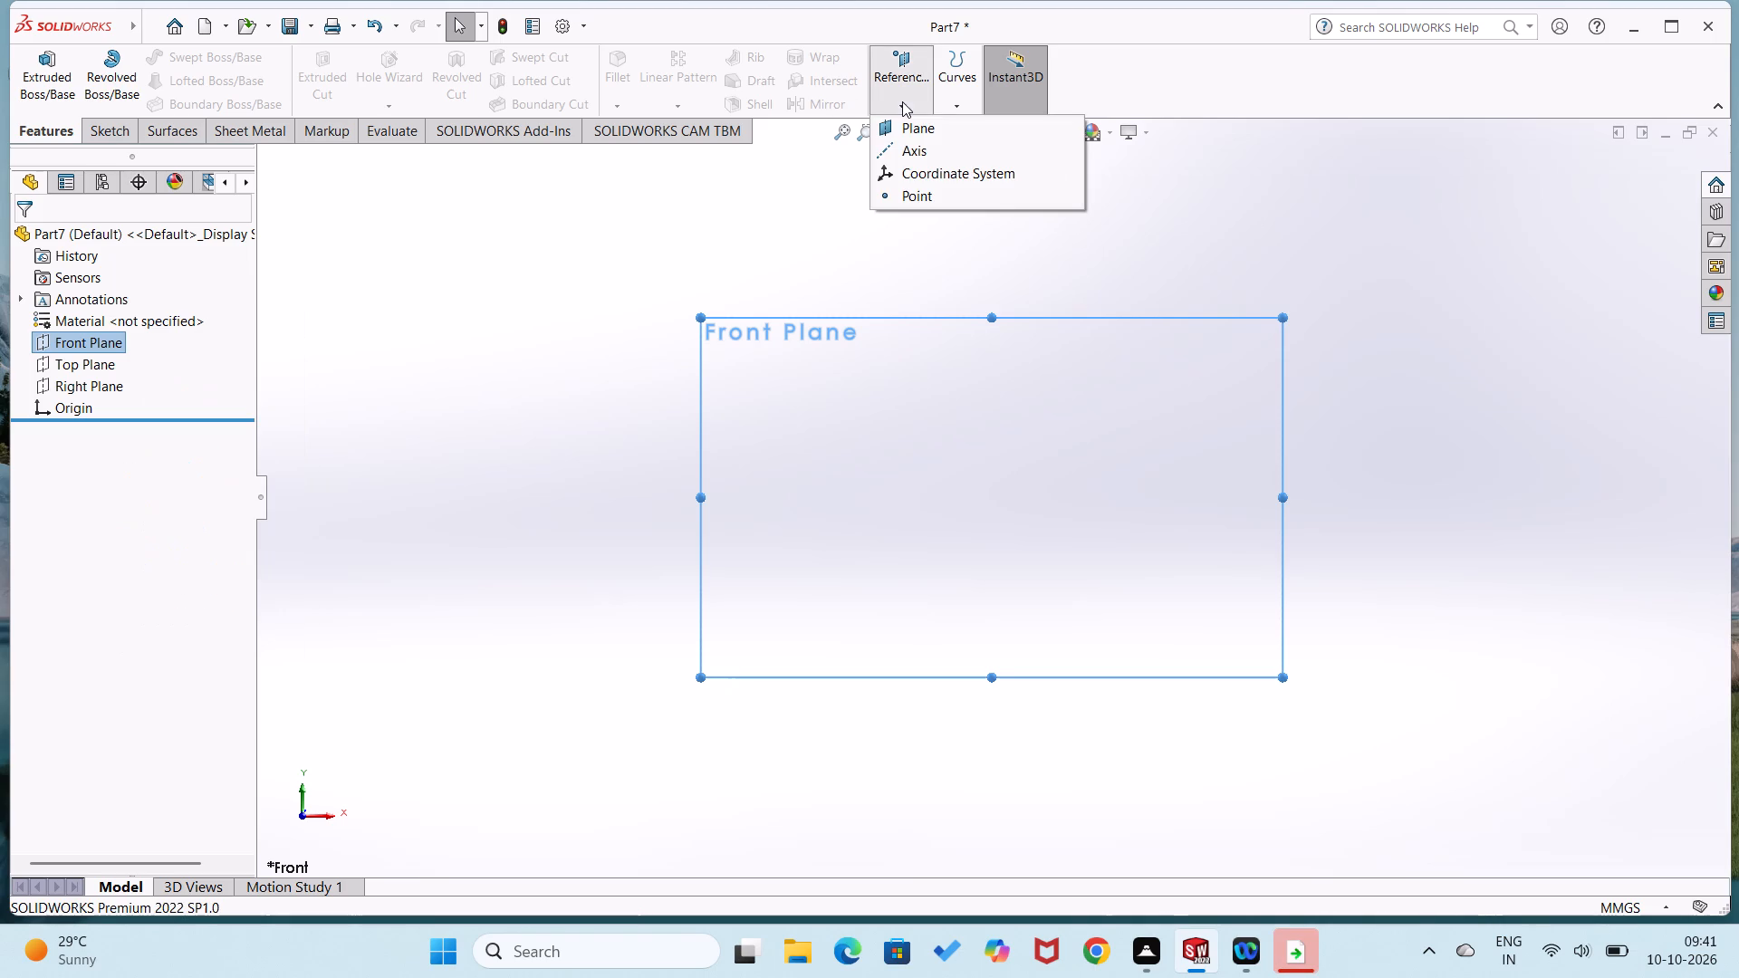
pyautogui.click(901, 123)
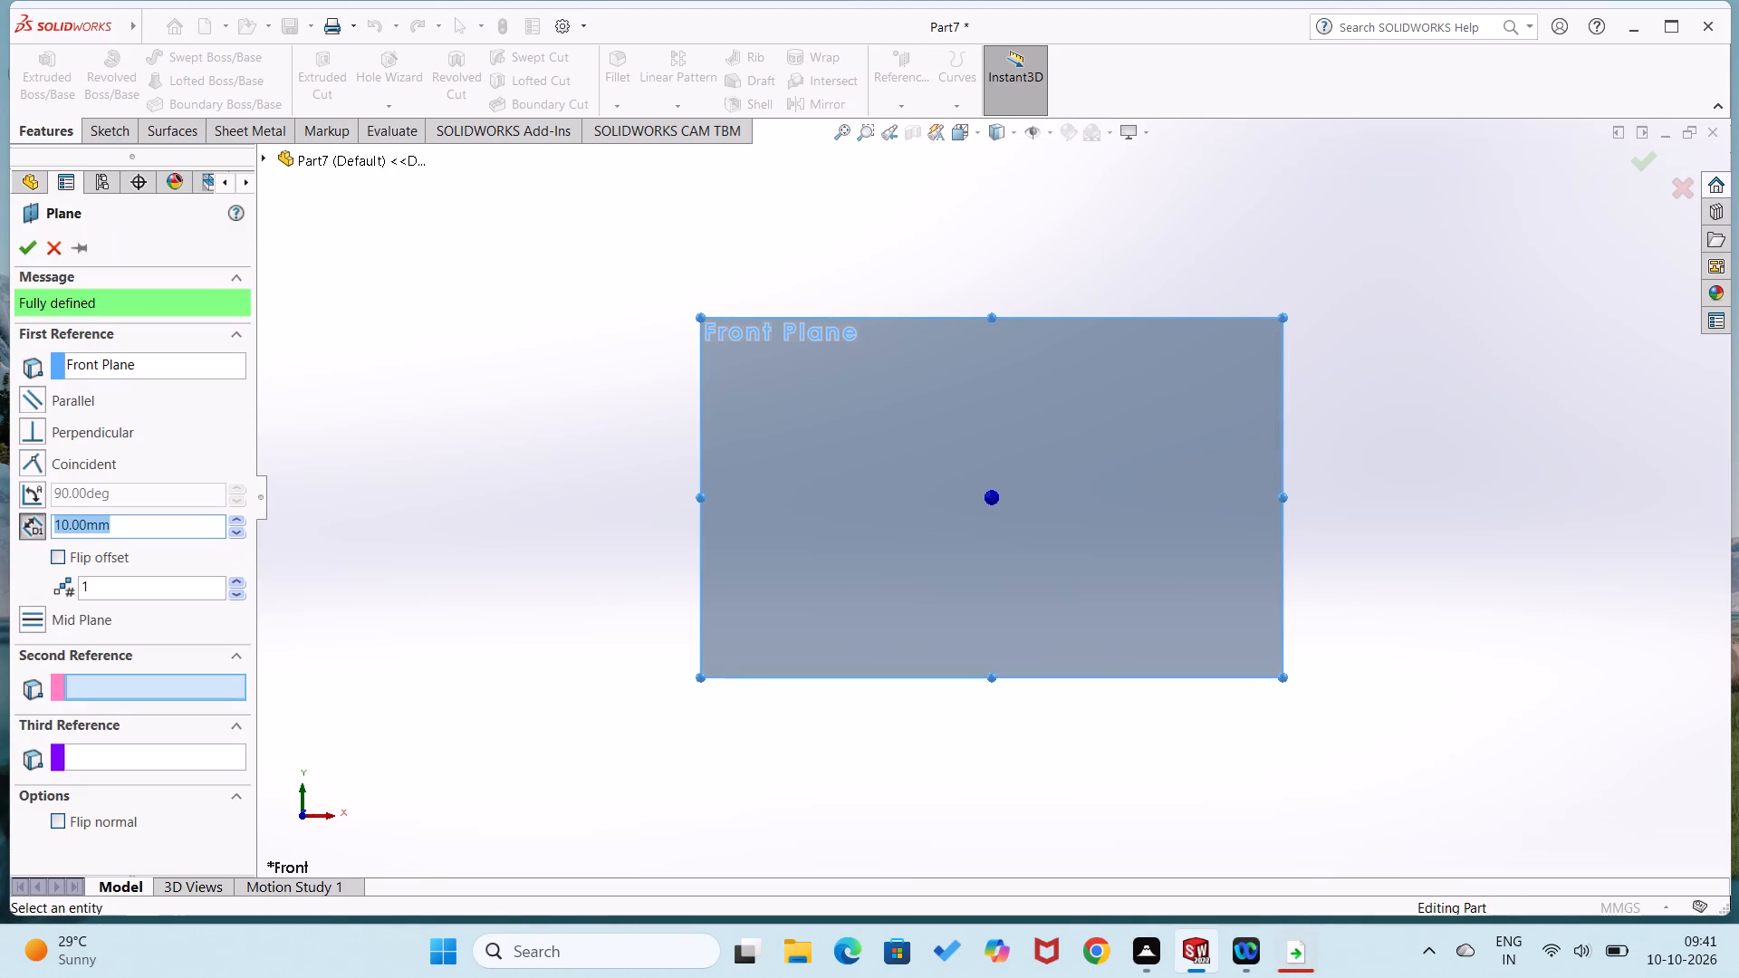
pyautogui.press('0')
pyautogui.press('Return')
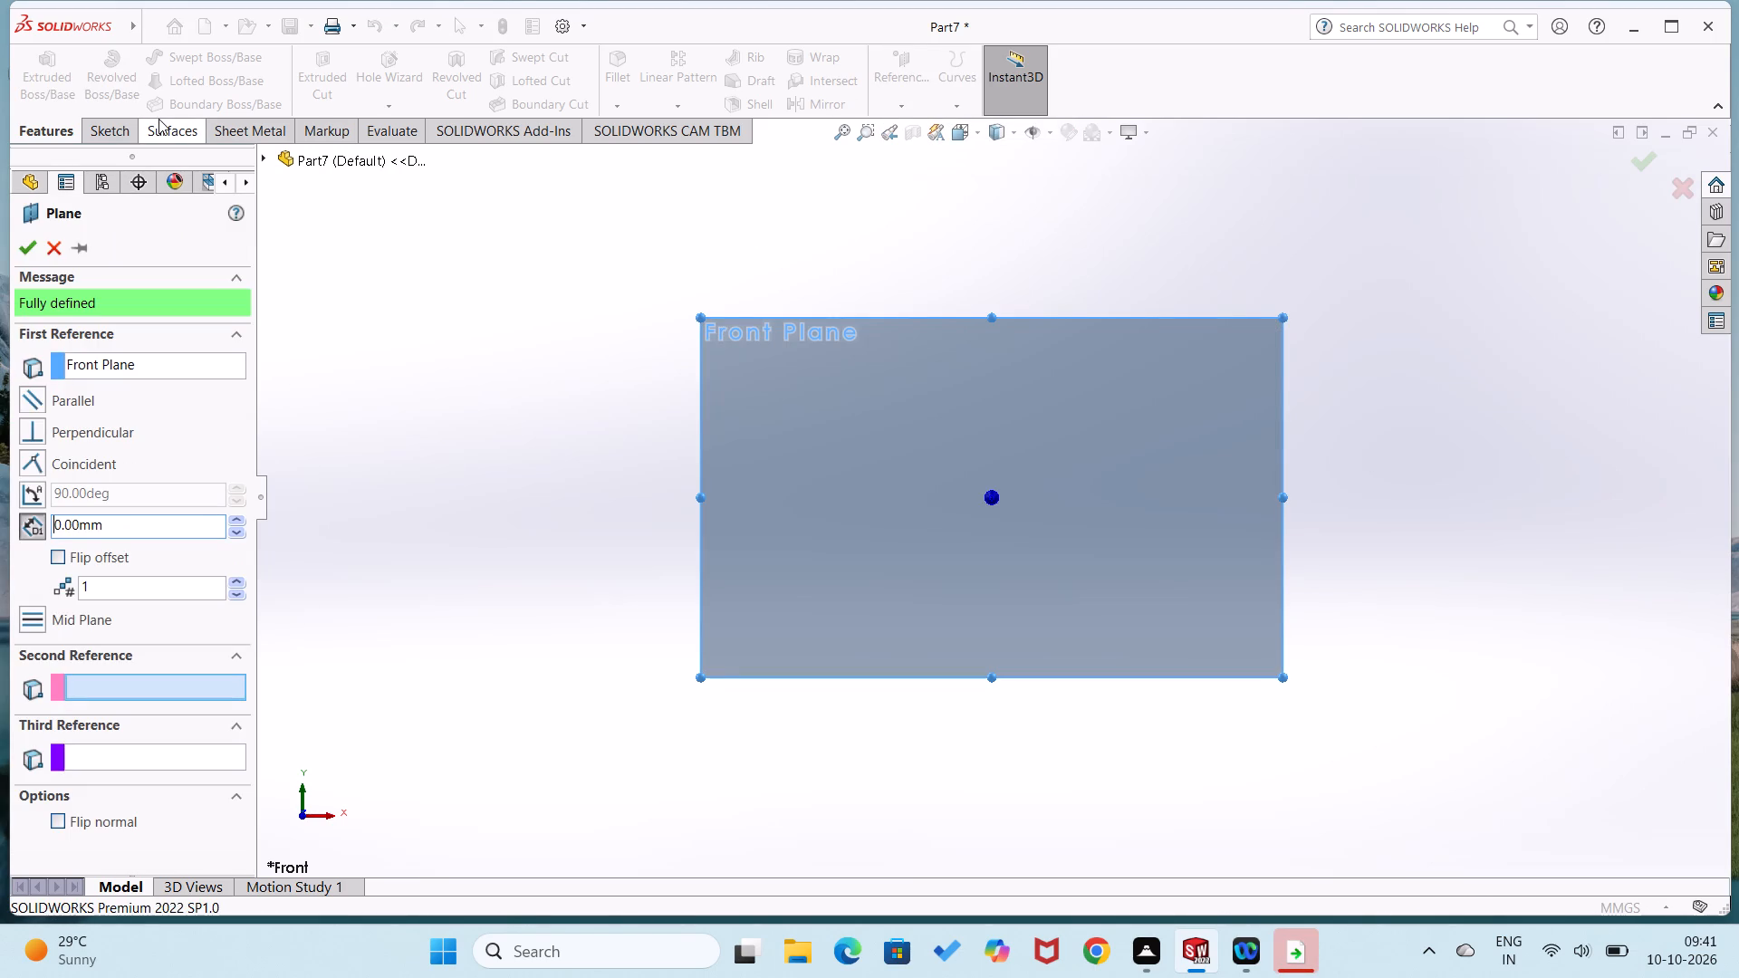
pyautogui.moveTo(495, 302); pyautogui.dragTo(482, 354, button='middle')
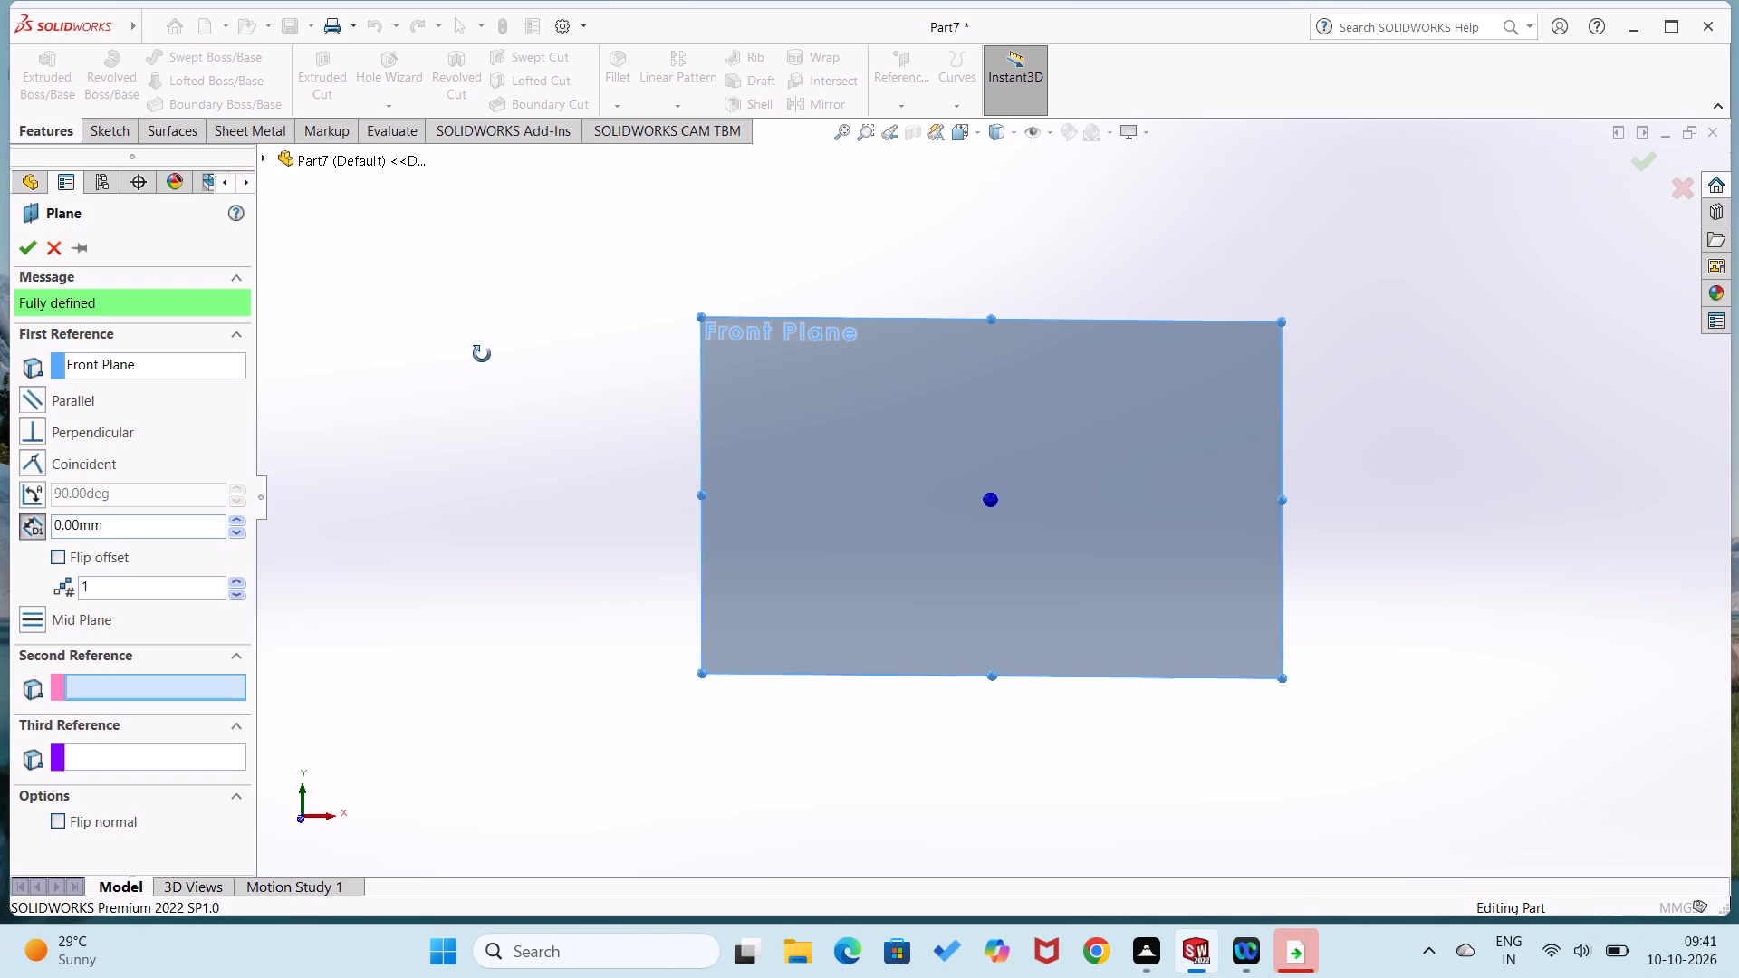
pyautogui.moveTo(482, 354); pyautogui.dragTo(429, 520, button='middle')
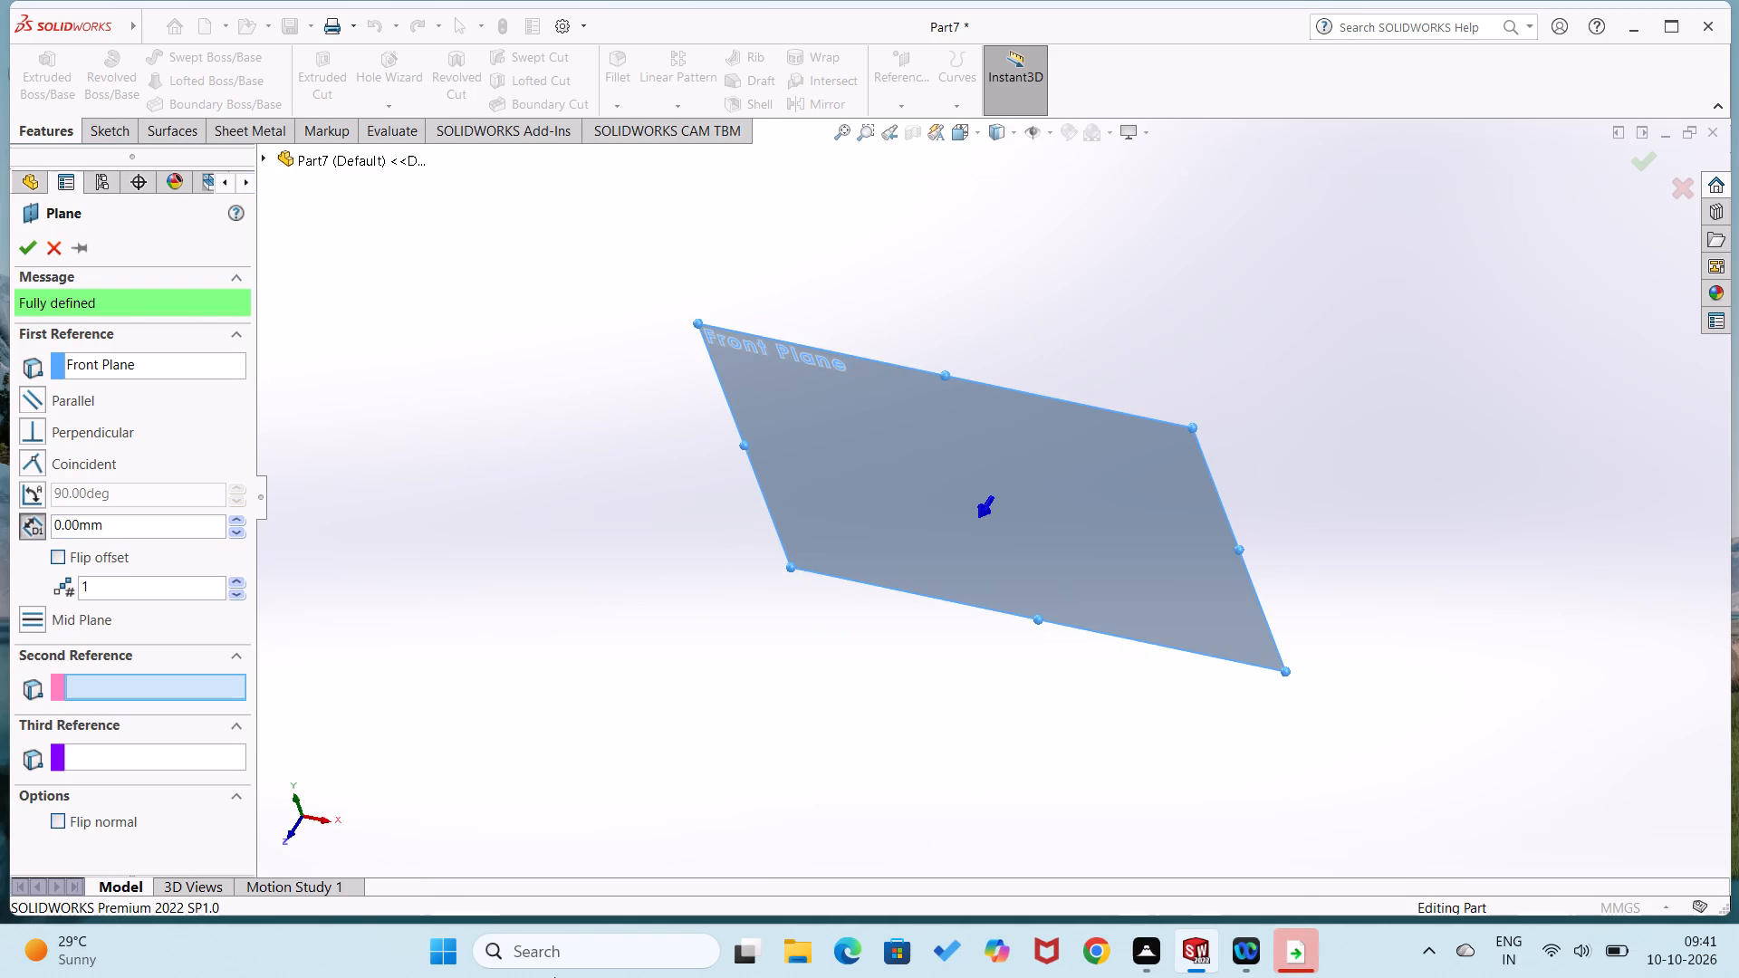
pyautogui.click(29, 240)
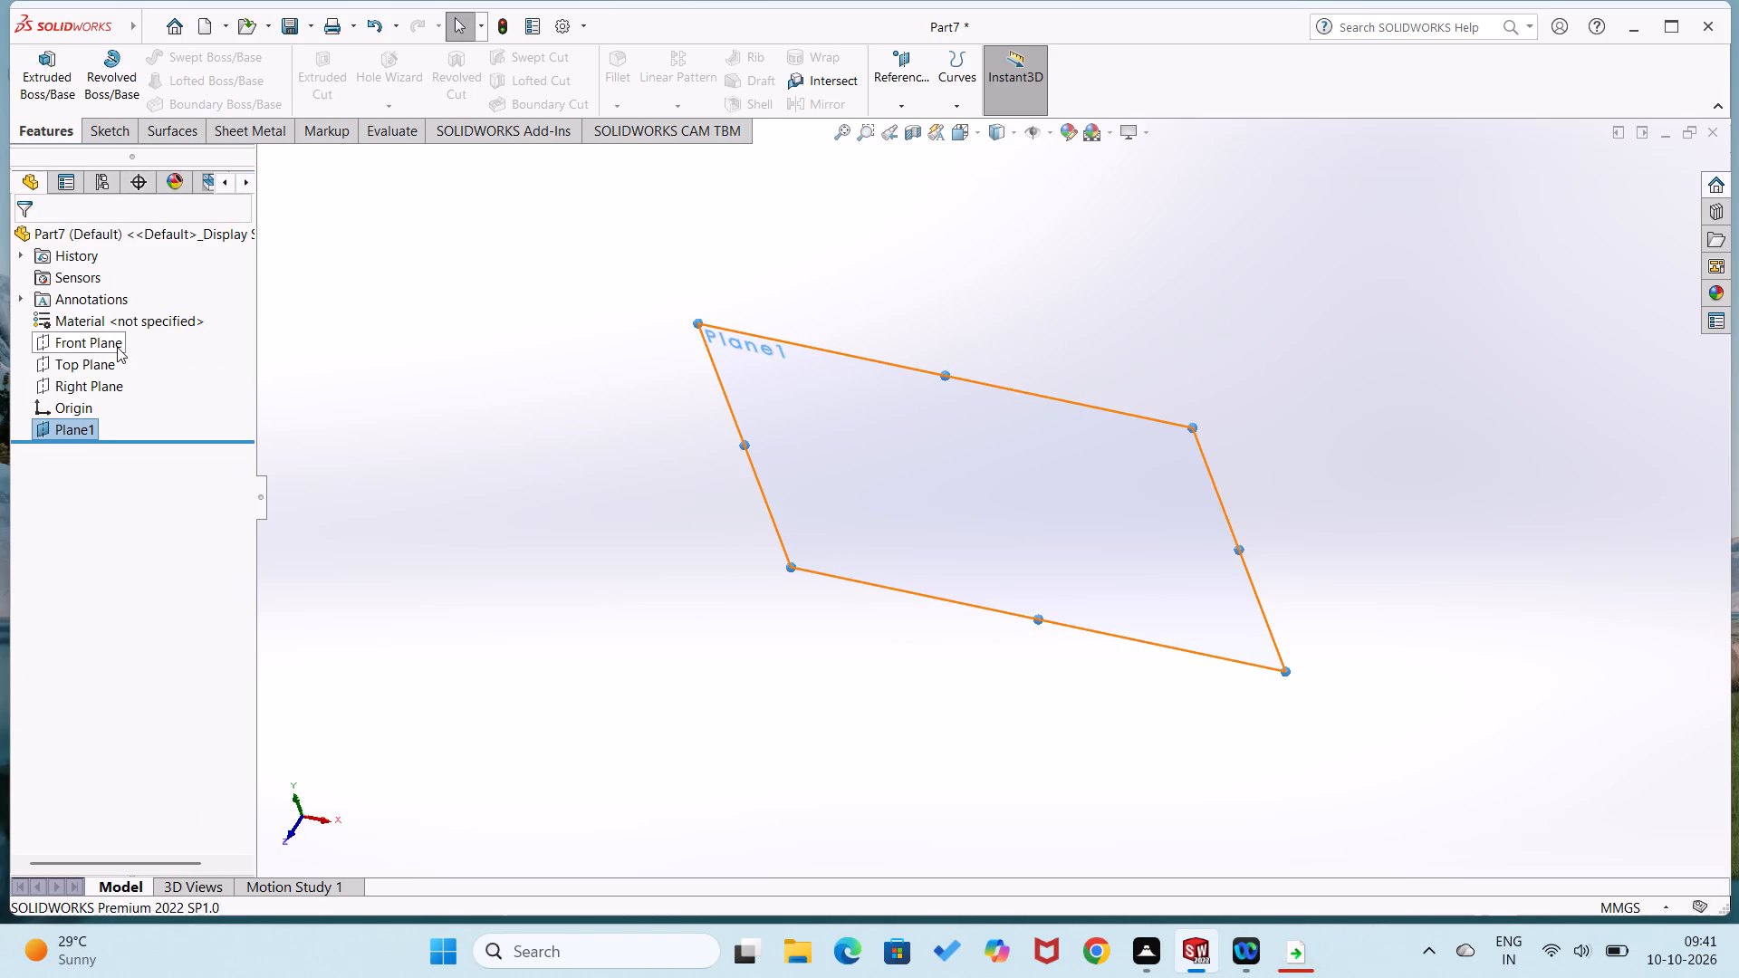
# Create a reference plane offset 150 mm from the Front Plane, with the offset direction flipped.
pyautogui.rightClick(117, 347)
pyautogui.click(883, 101)
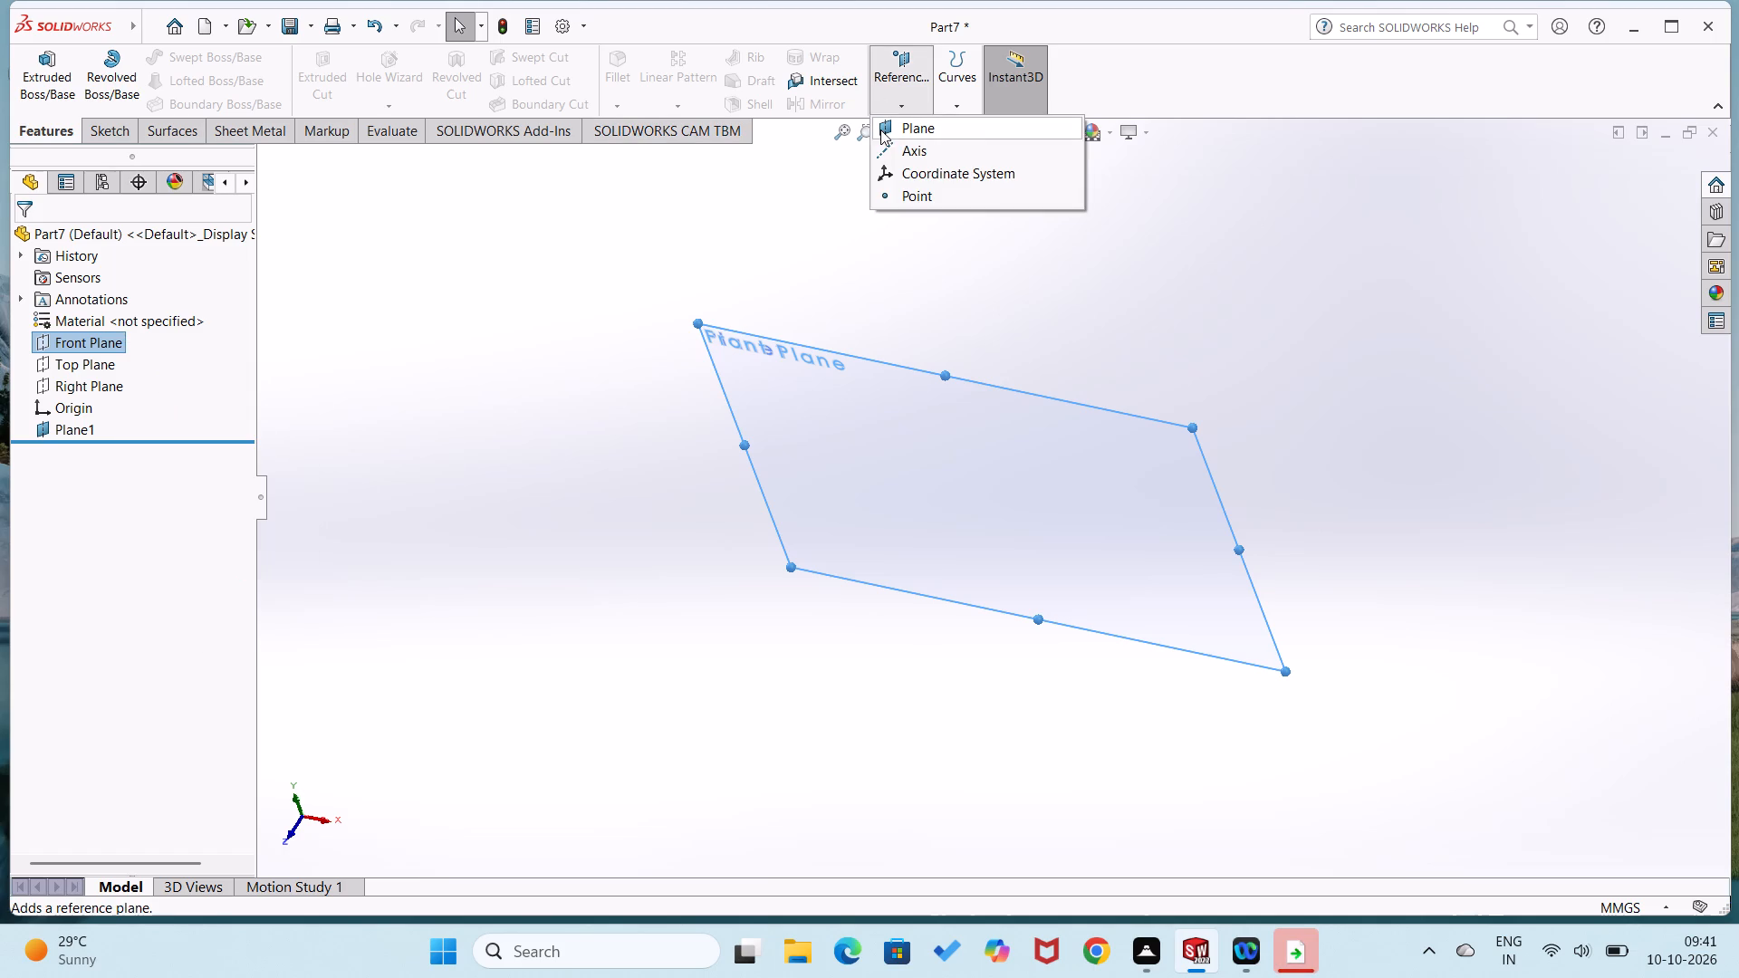
pyautogui.click(884, 132)
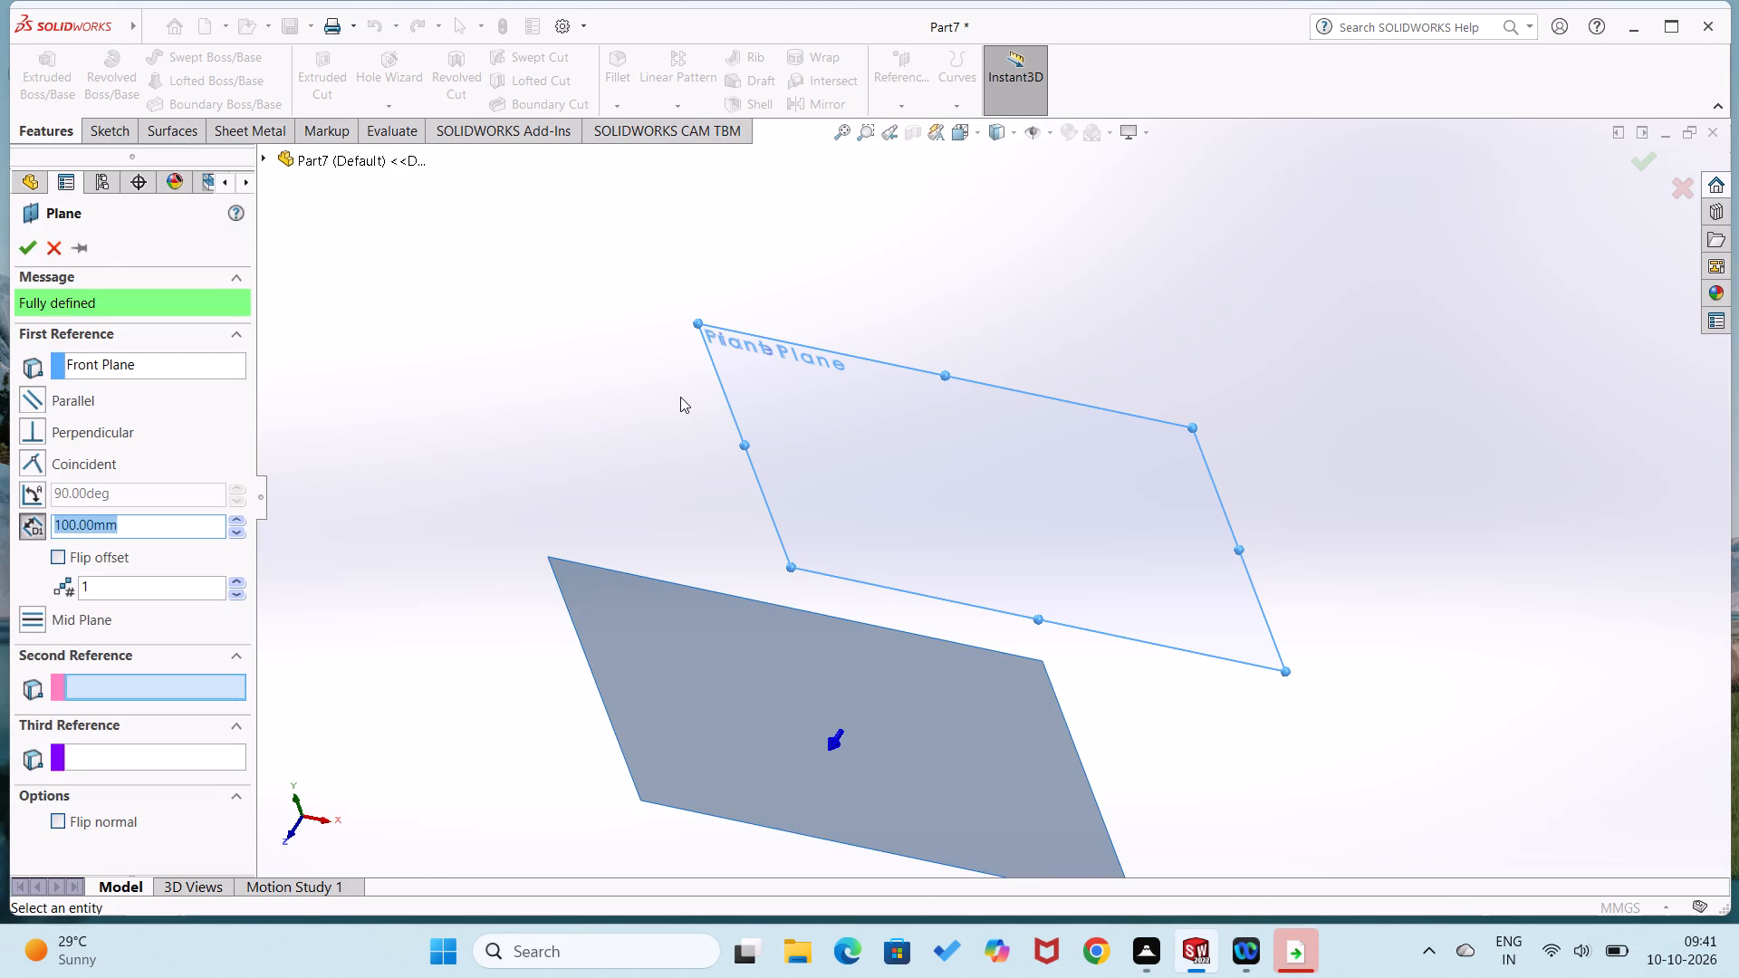
pyautogui.press('1')
pyautogui.write('50')
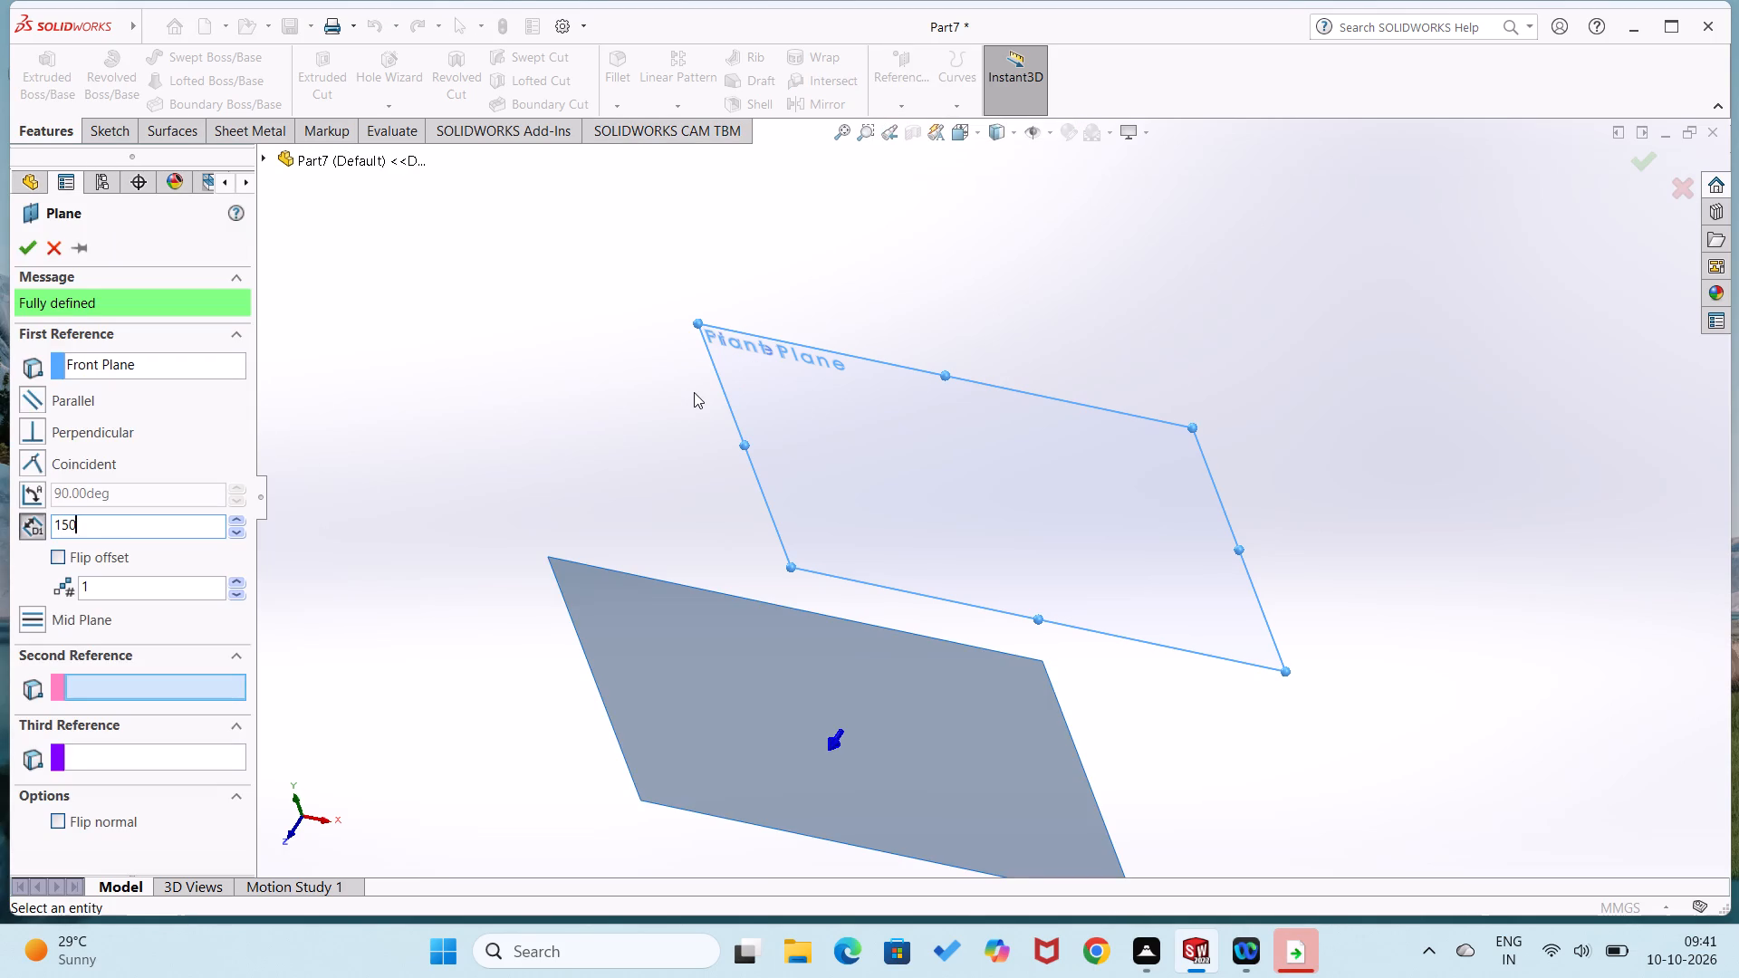
pyautogui.press('Return')
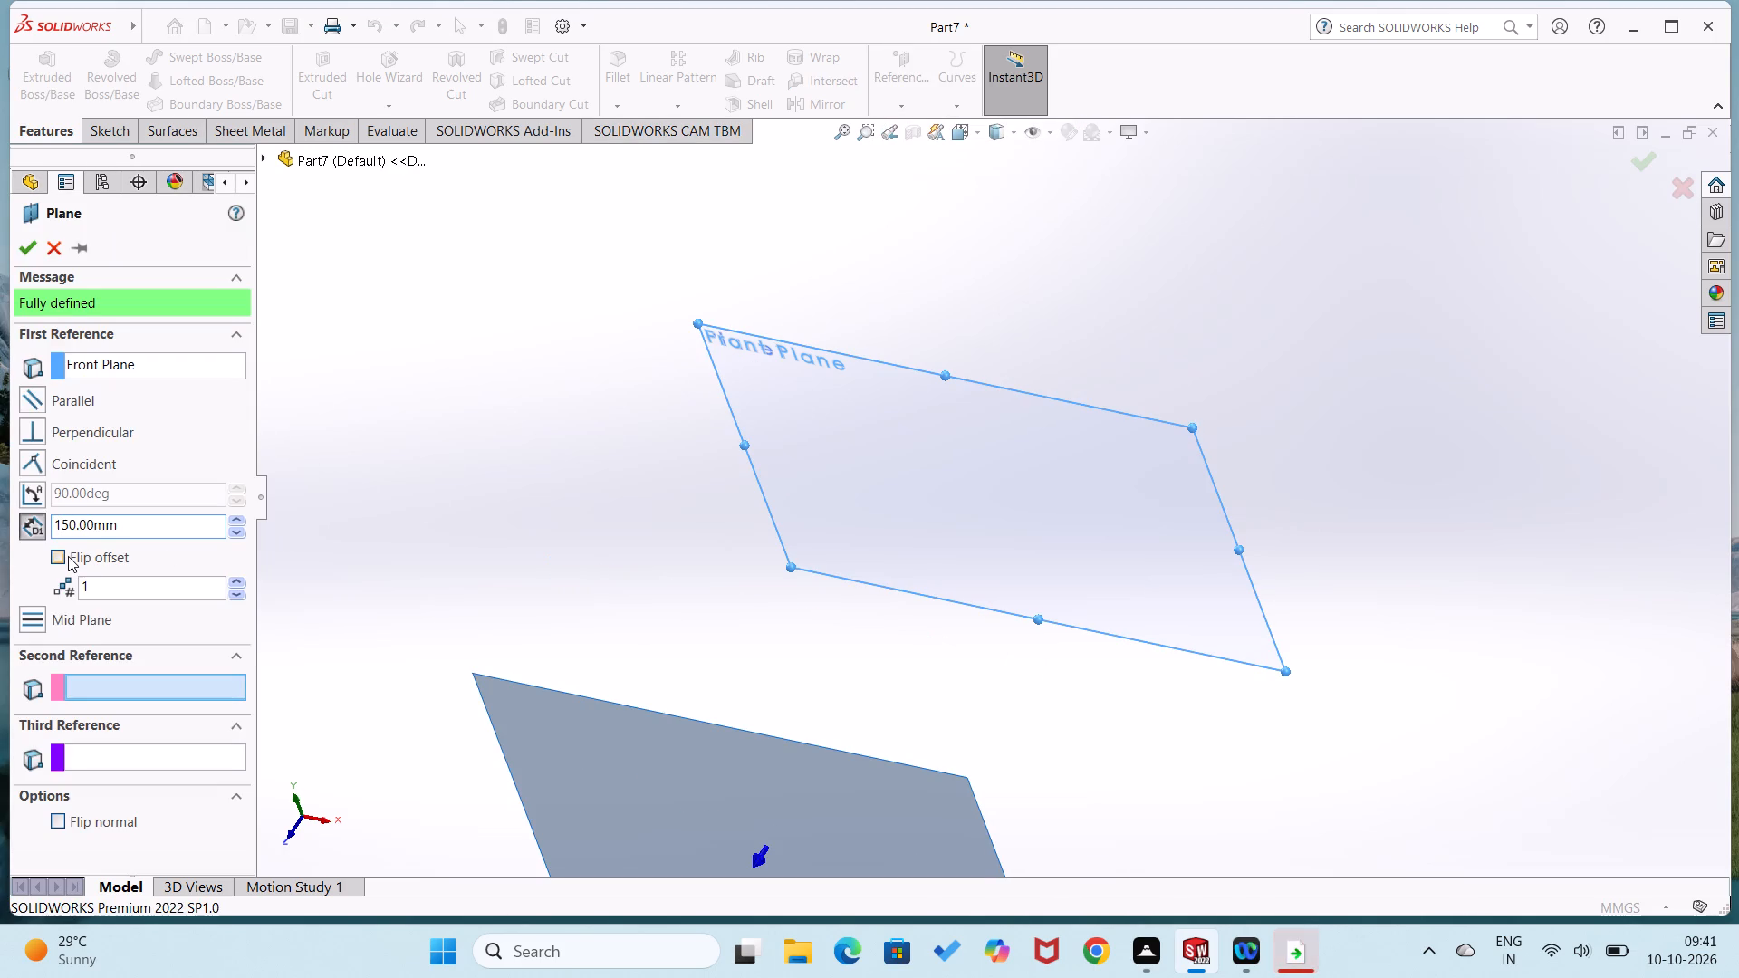
pyautogui.click(64, 556)
pyautogui.click(31, 253)
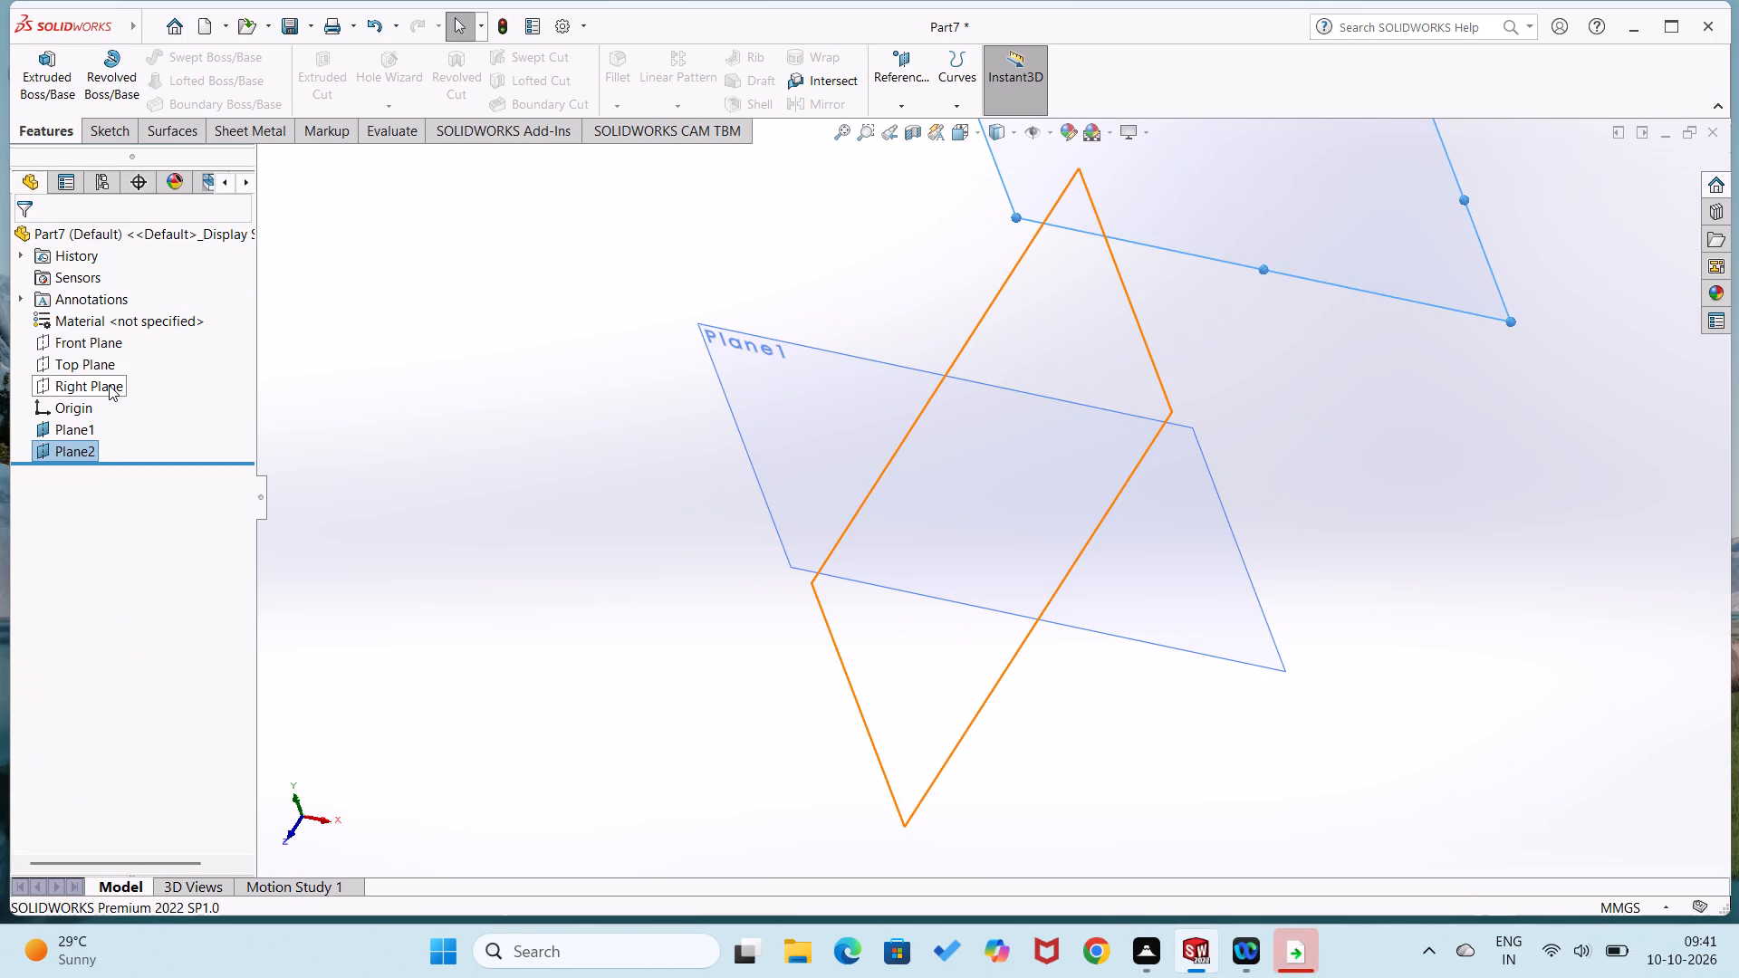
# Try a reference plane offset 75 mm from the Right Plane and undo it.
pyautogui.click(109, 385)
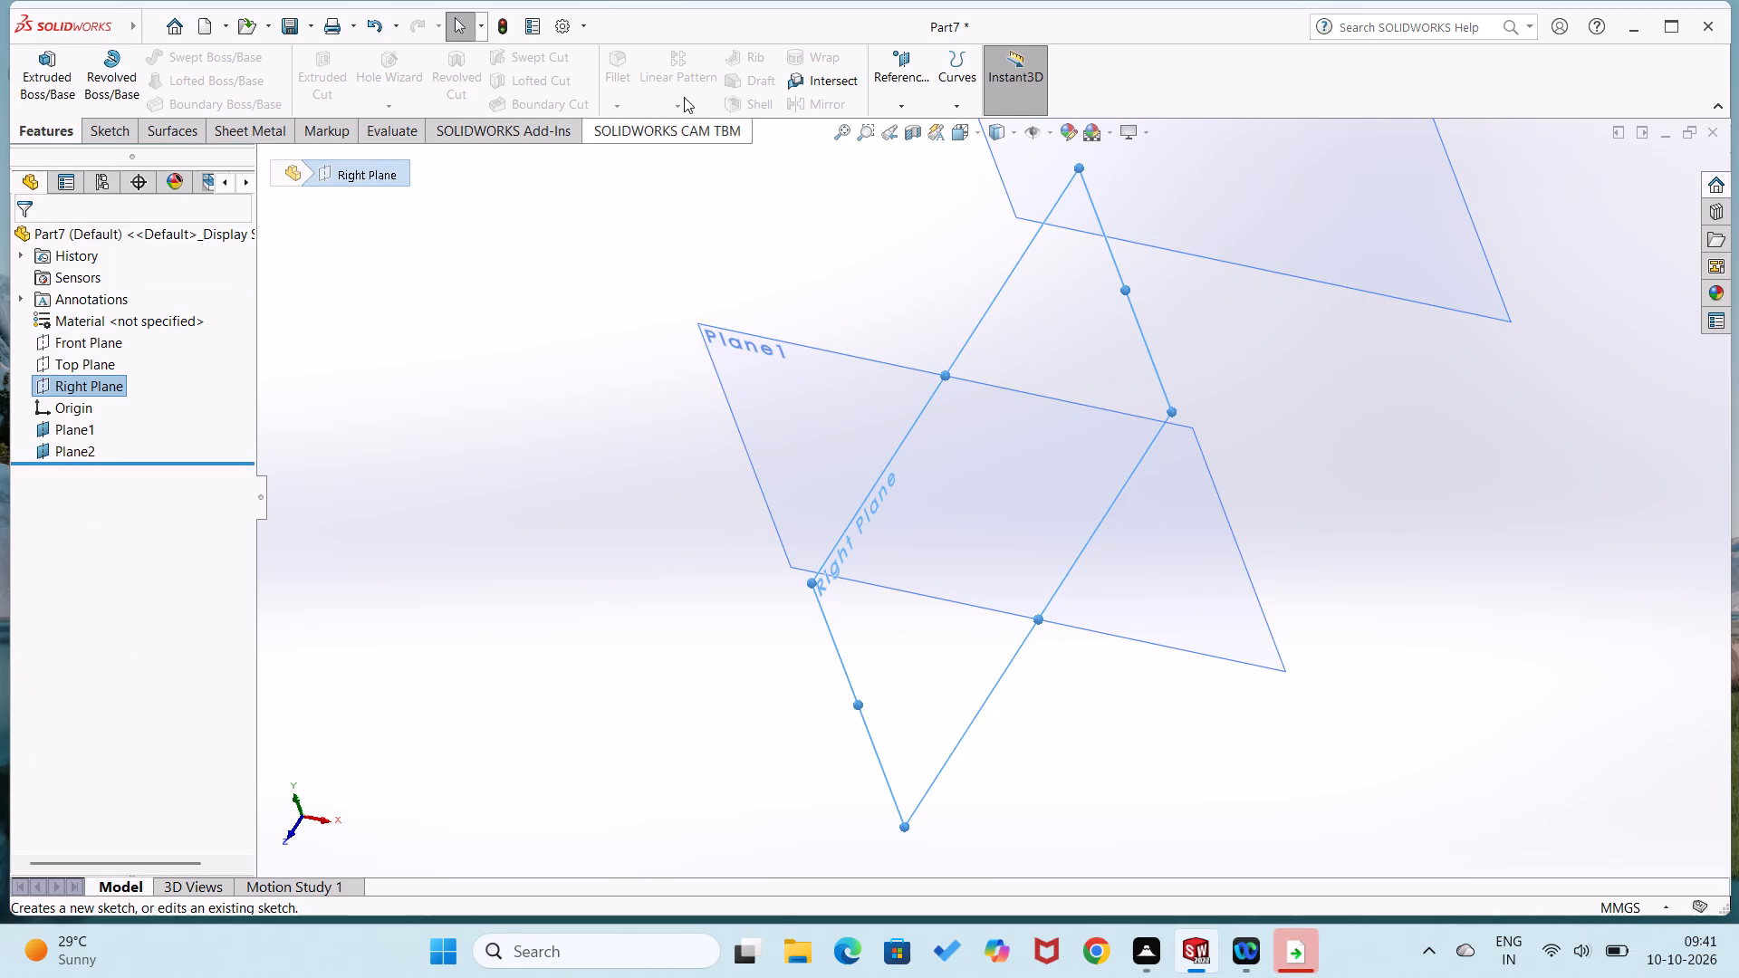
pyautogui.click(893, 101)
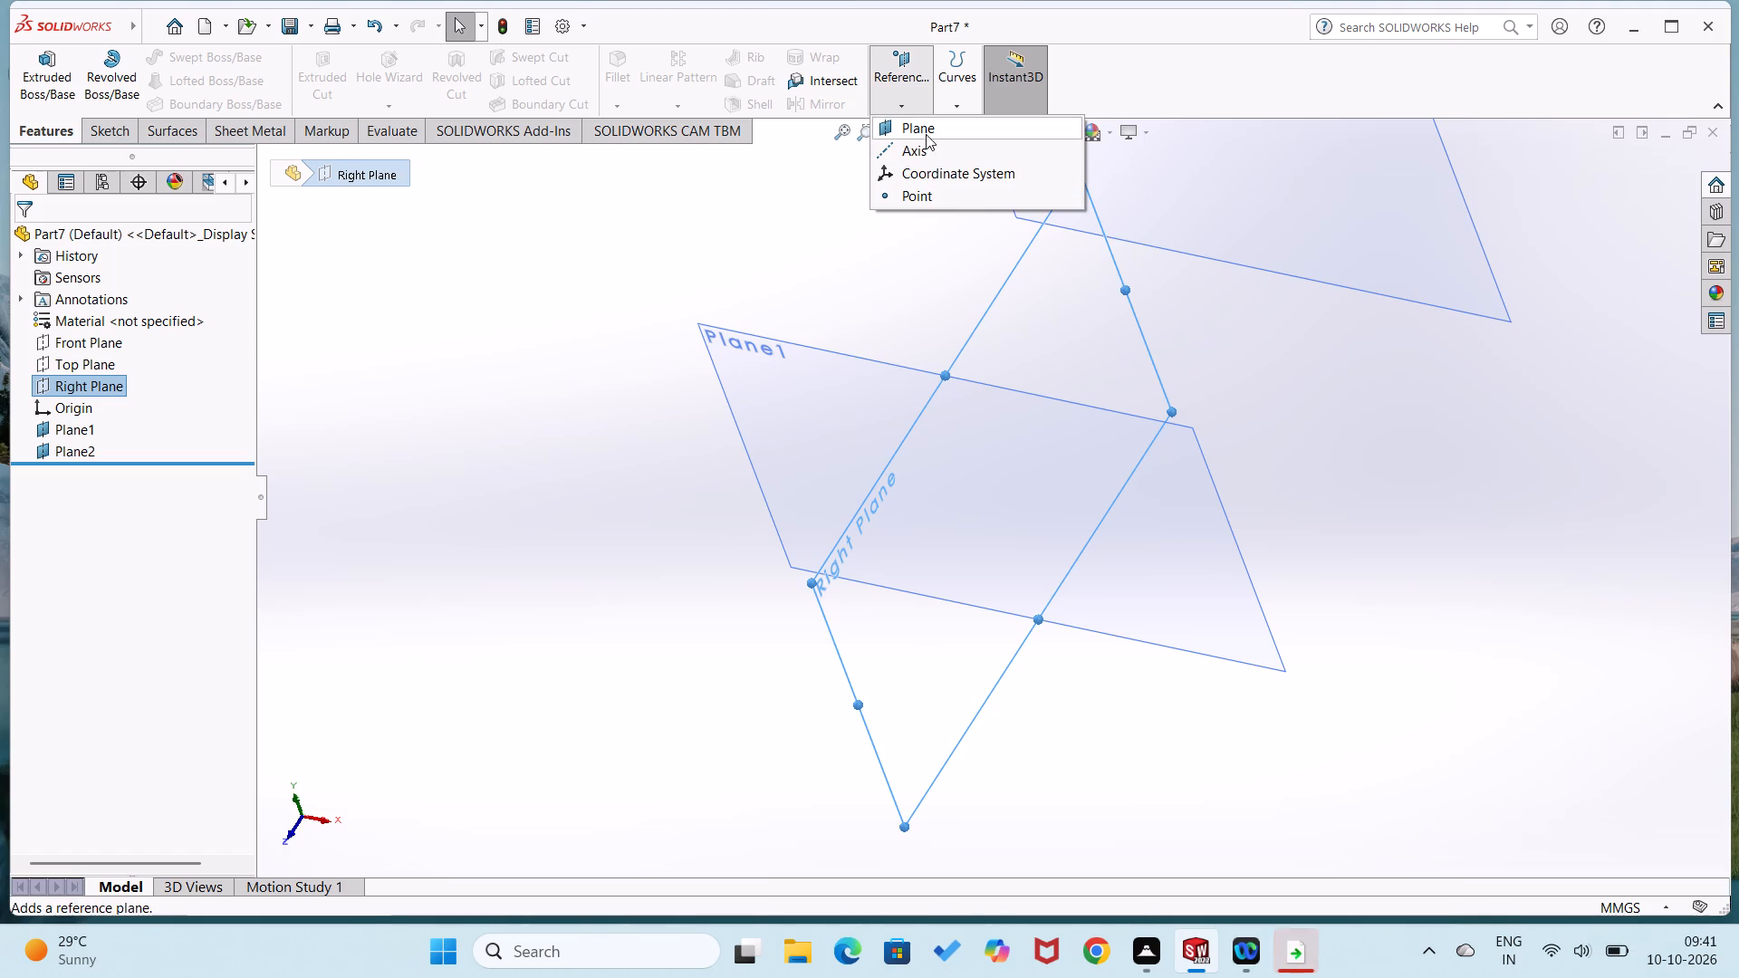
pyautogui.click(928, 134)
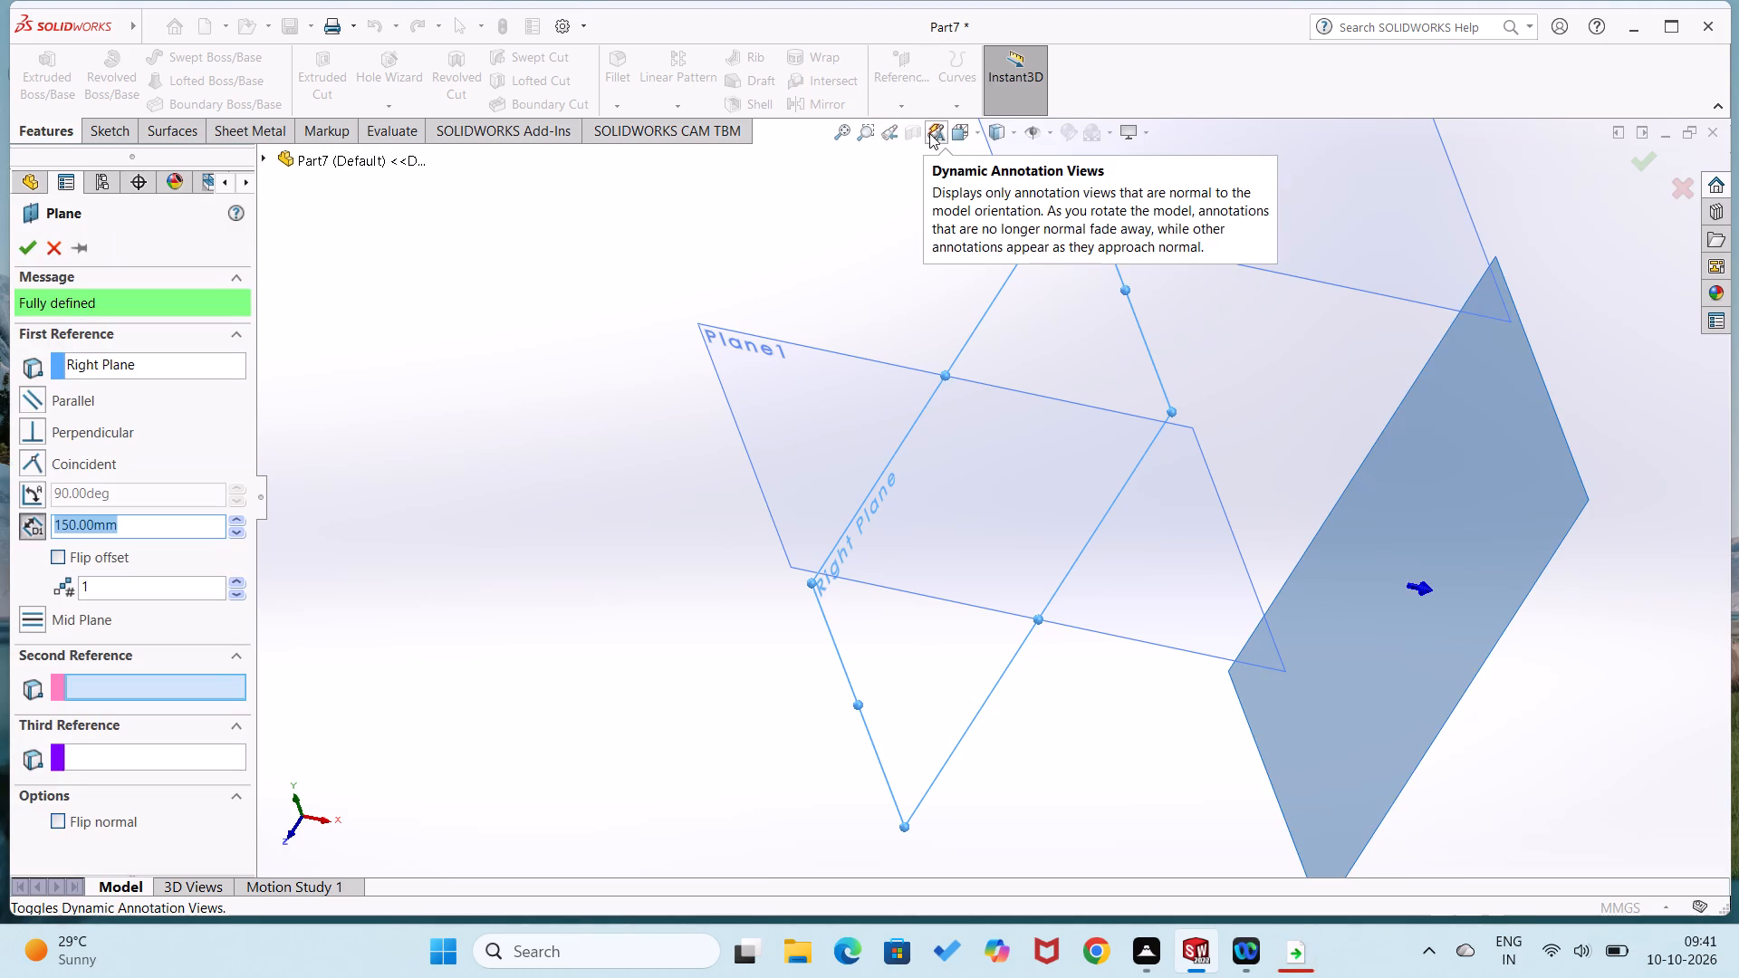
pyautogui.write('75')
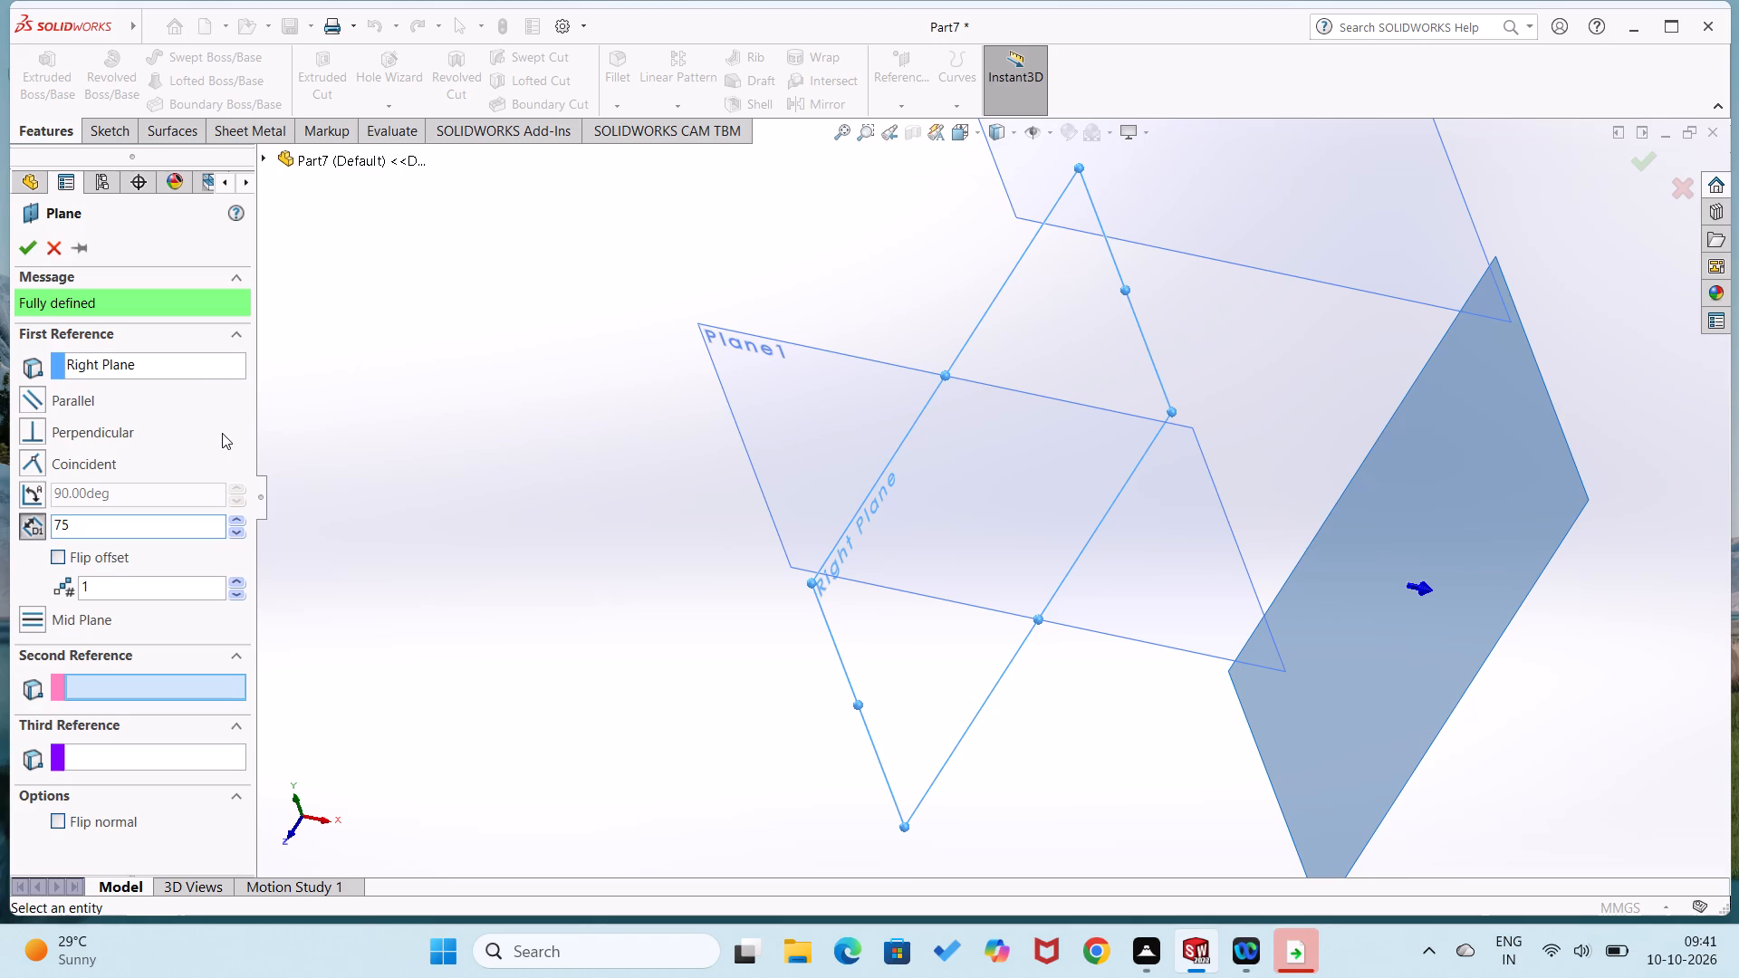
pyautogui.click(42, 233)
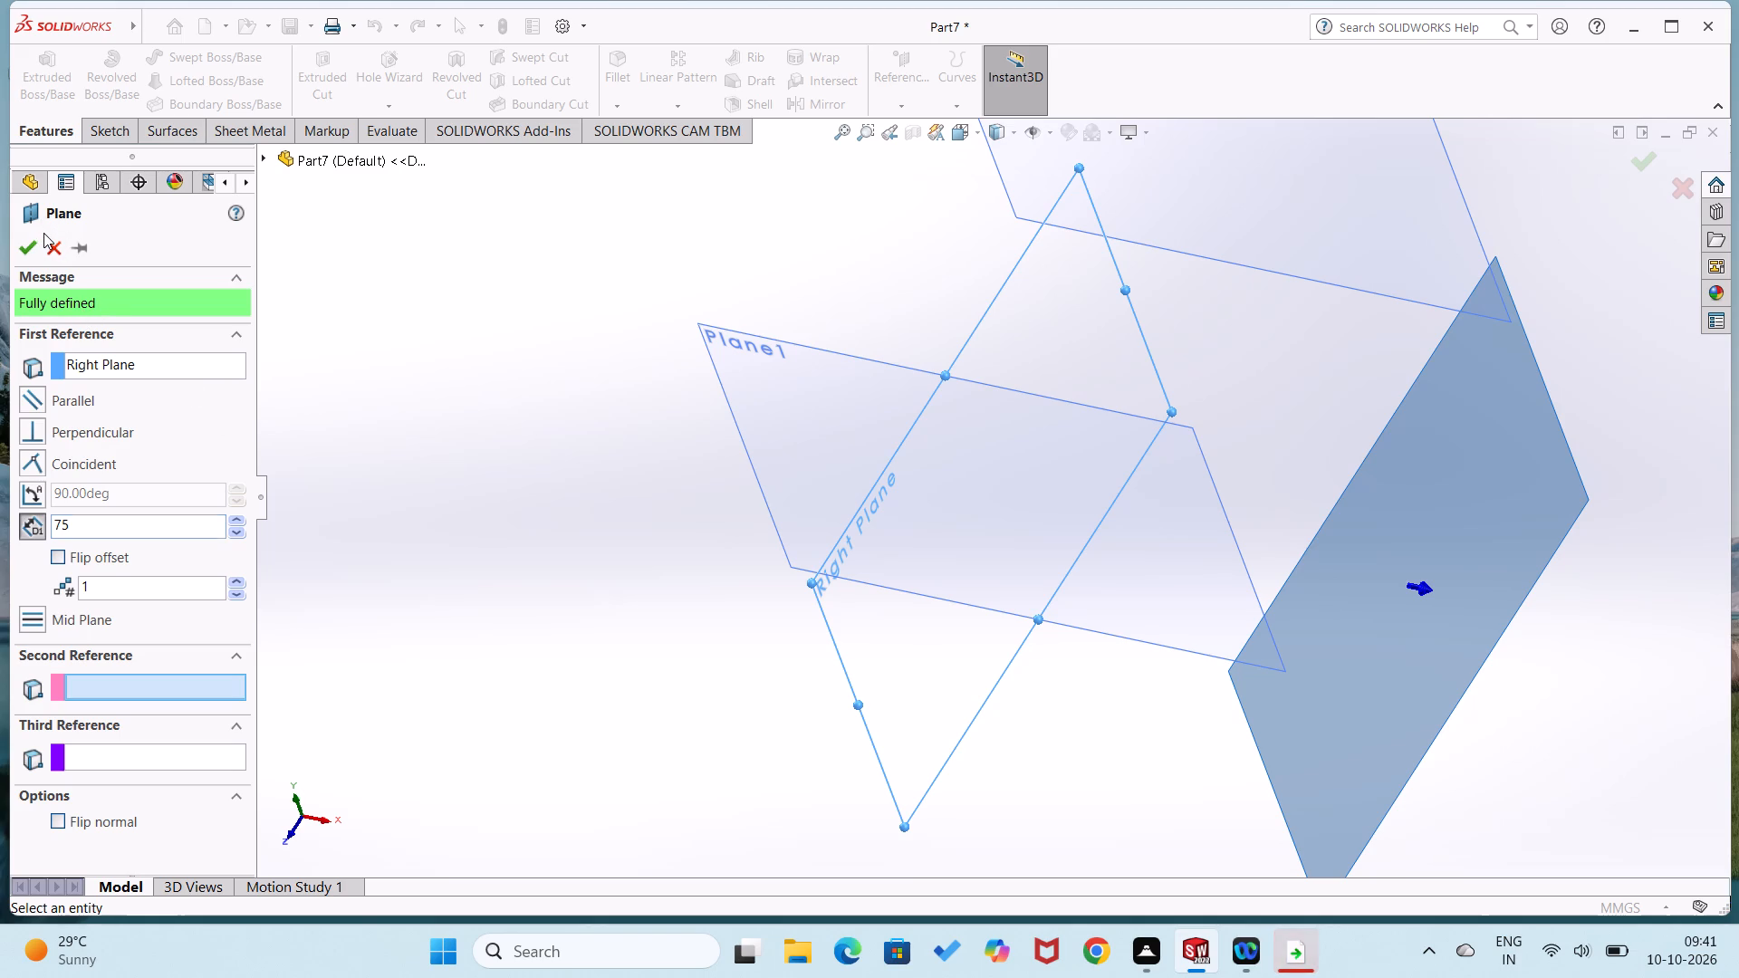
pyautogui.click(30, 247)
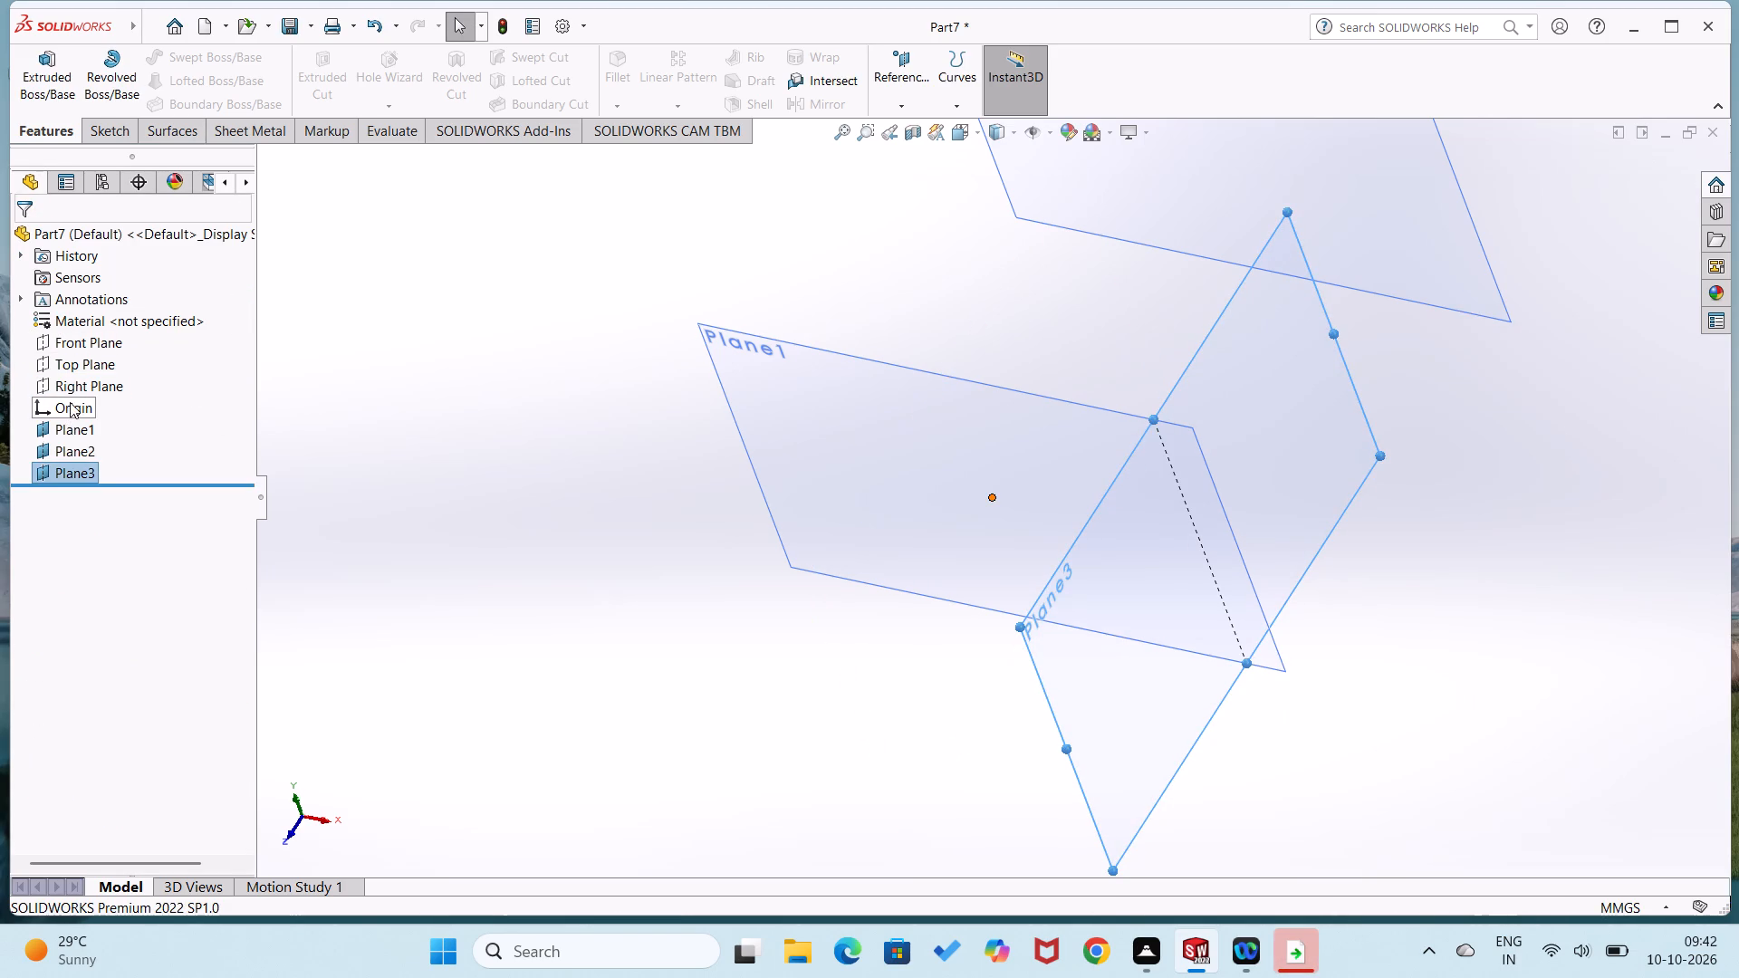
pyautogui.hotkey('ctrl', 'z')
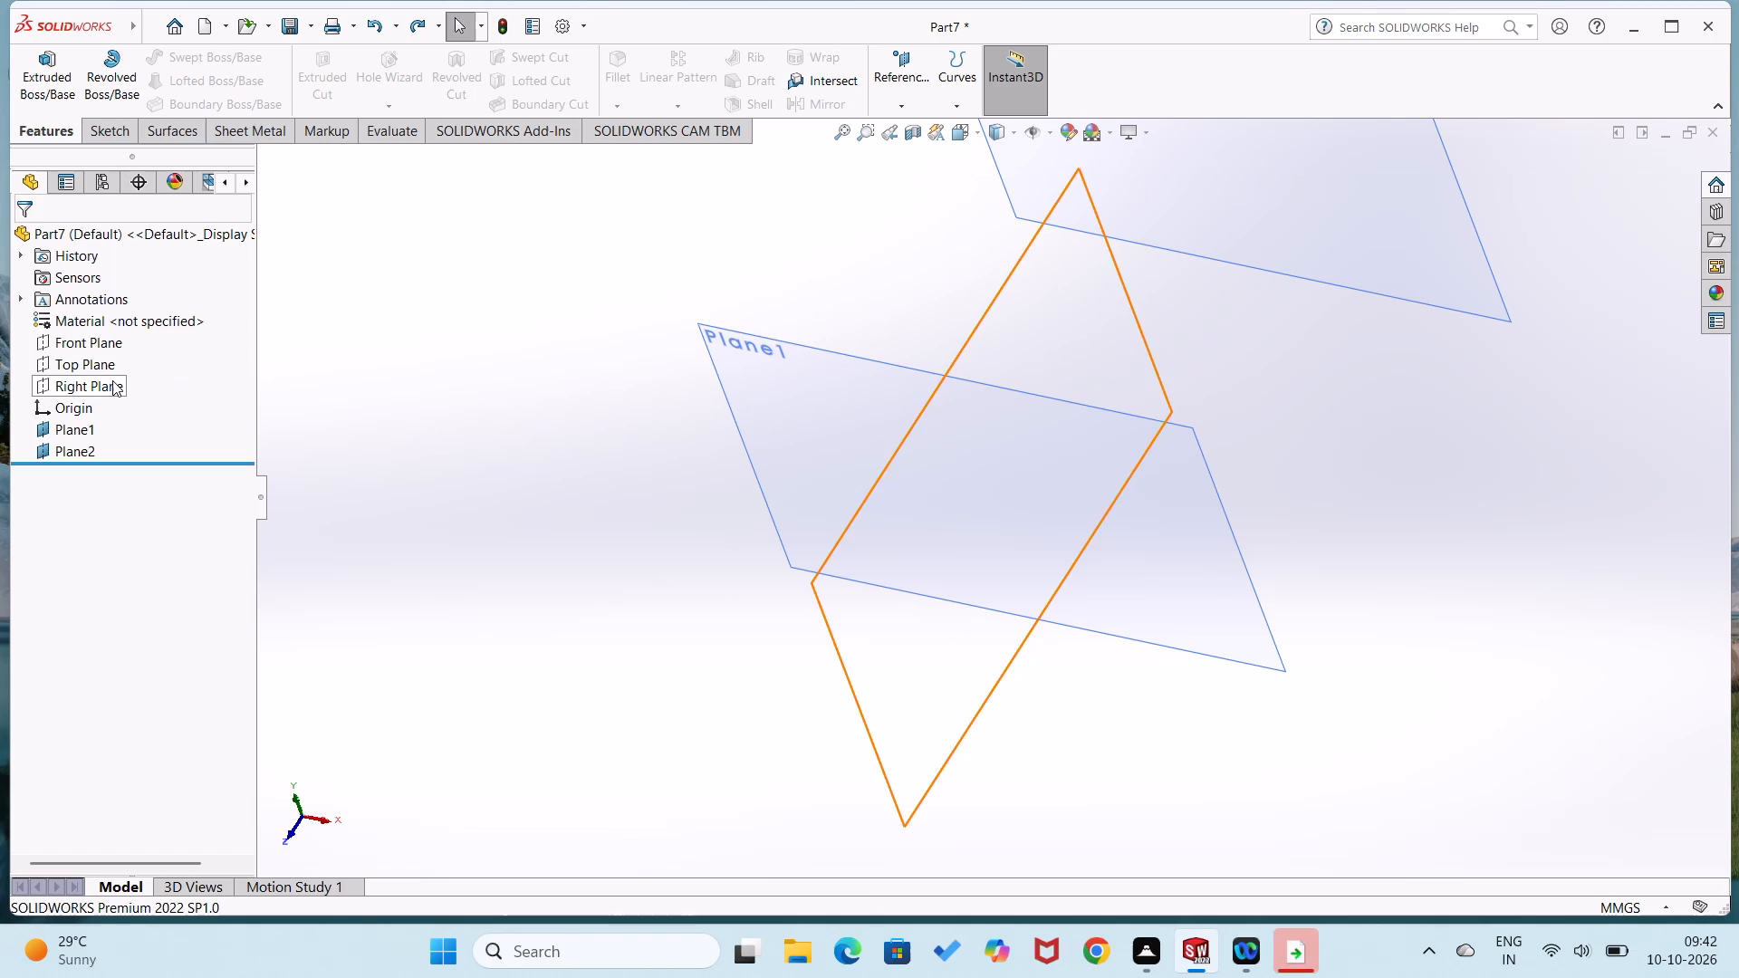
# Create a reference plane offset 150 mm from the Right Plane in the default direction.
pyautogui.rightClick(112, 380)
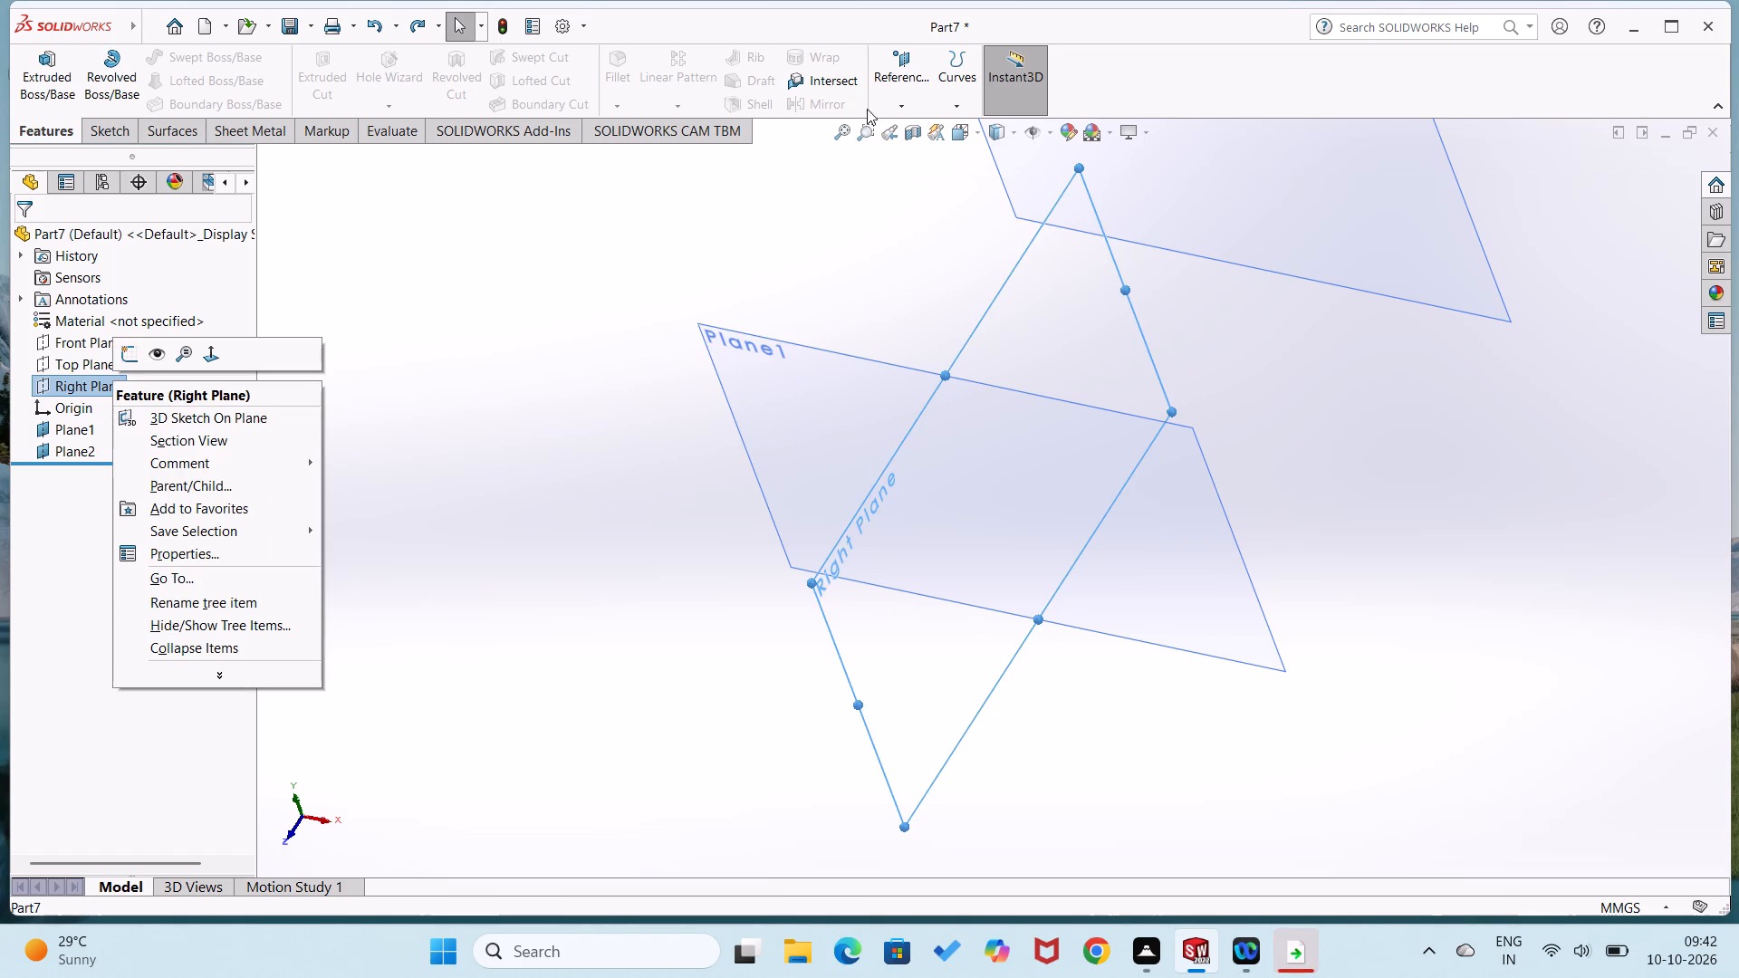
pyautogui.click(885, 100)
pyautogui.click(910, 124)
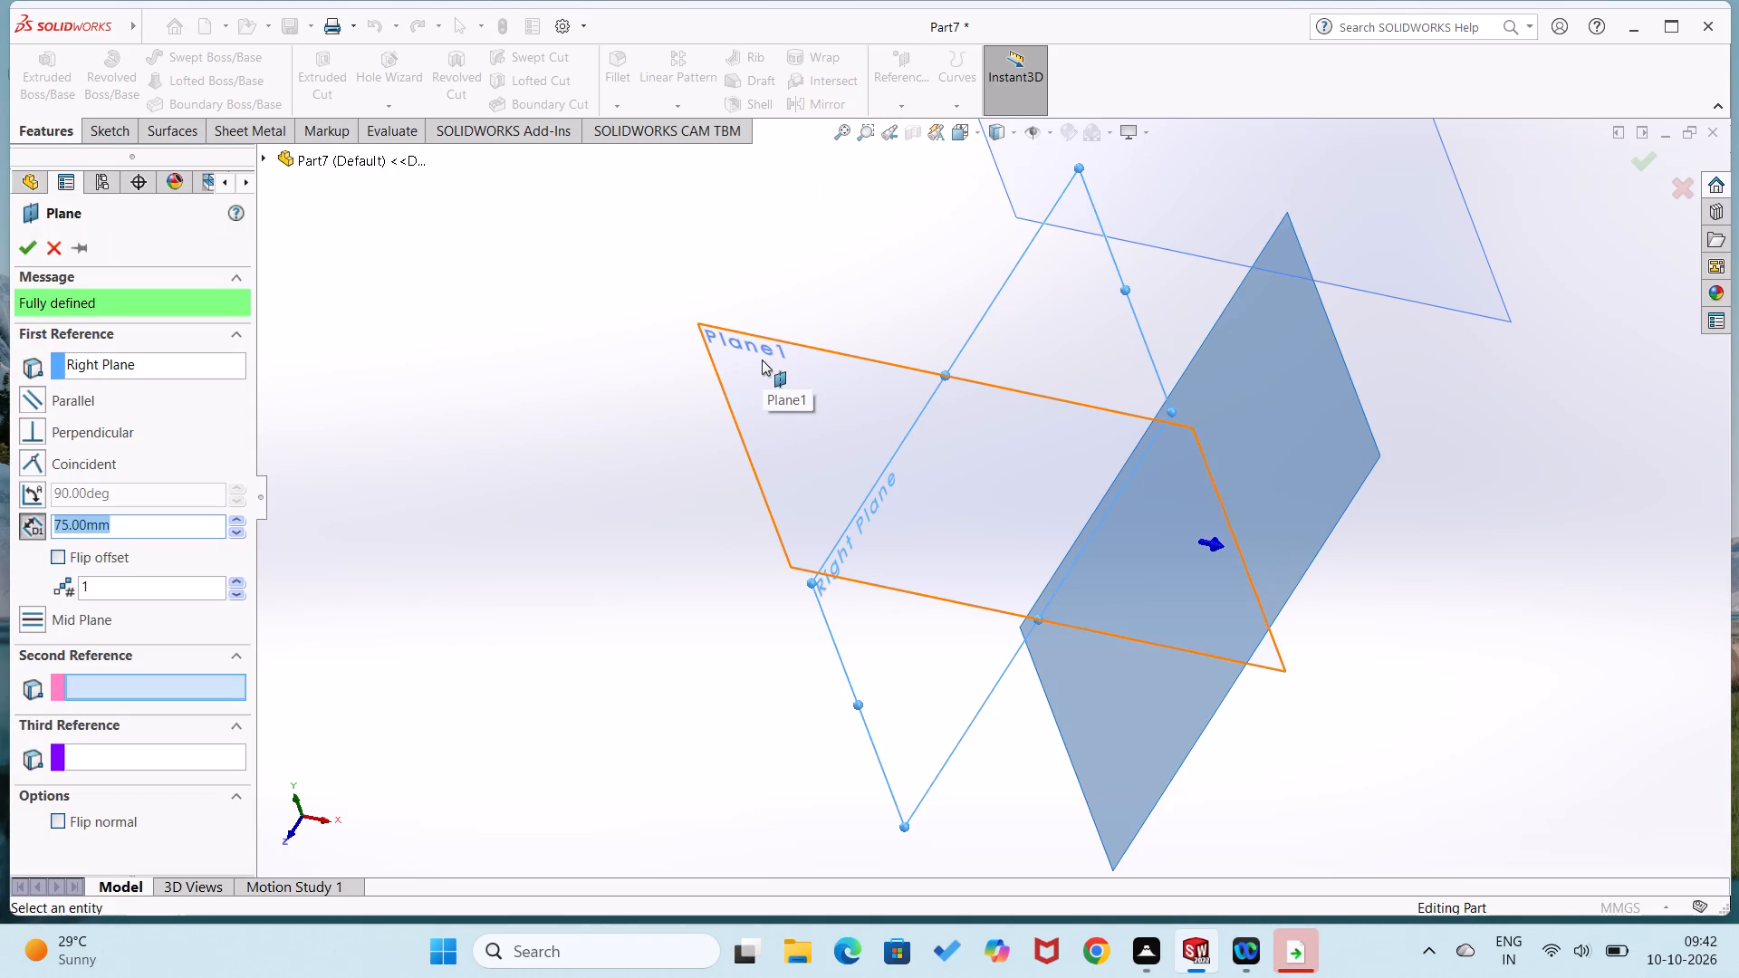
pyautogui.press('1')
pyautogui.write('50')
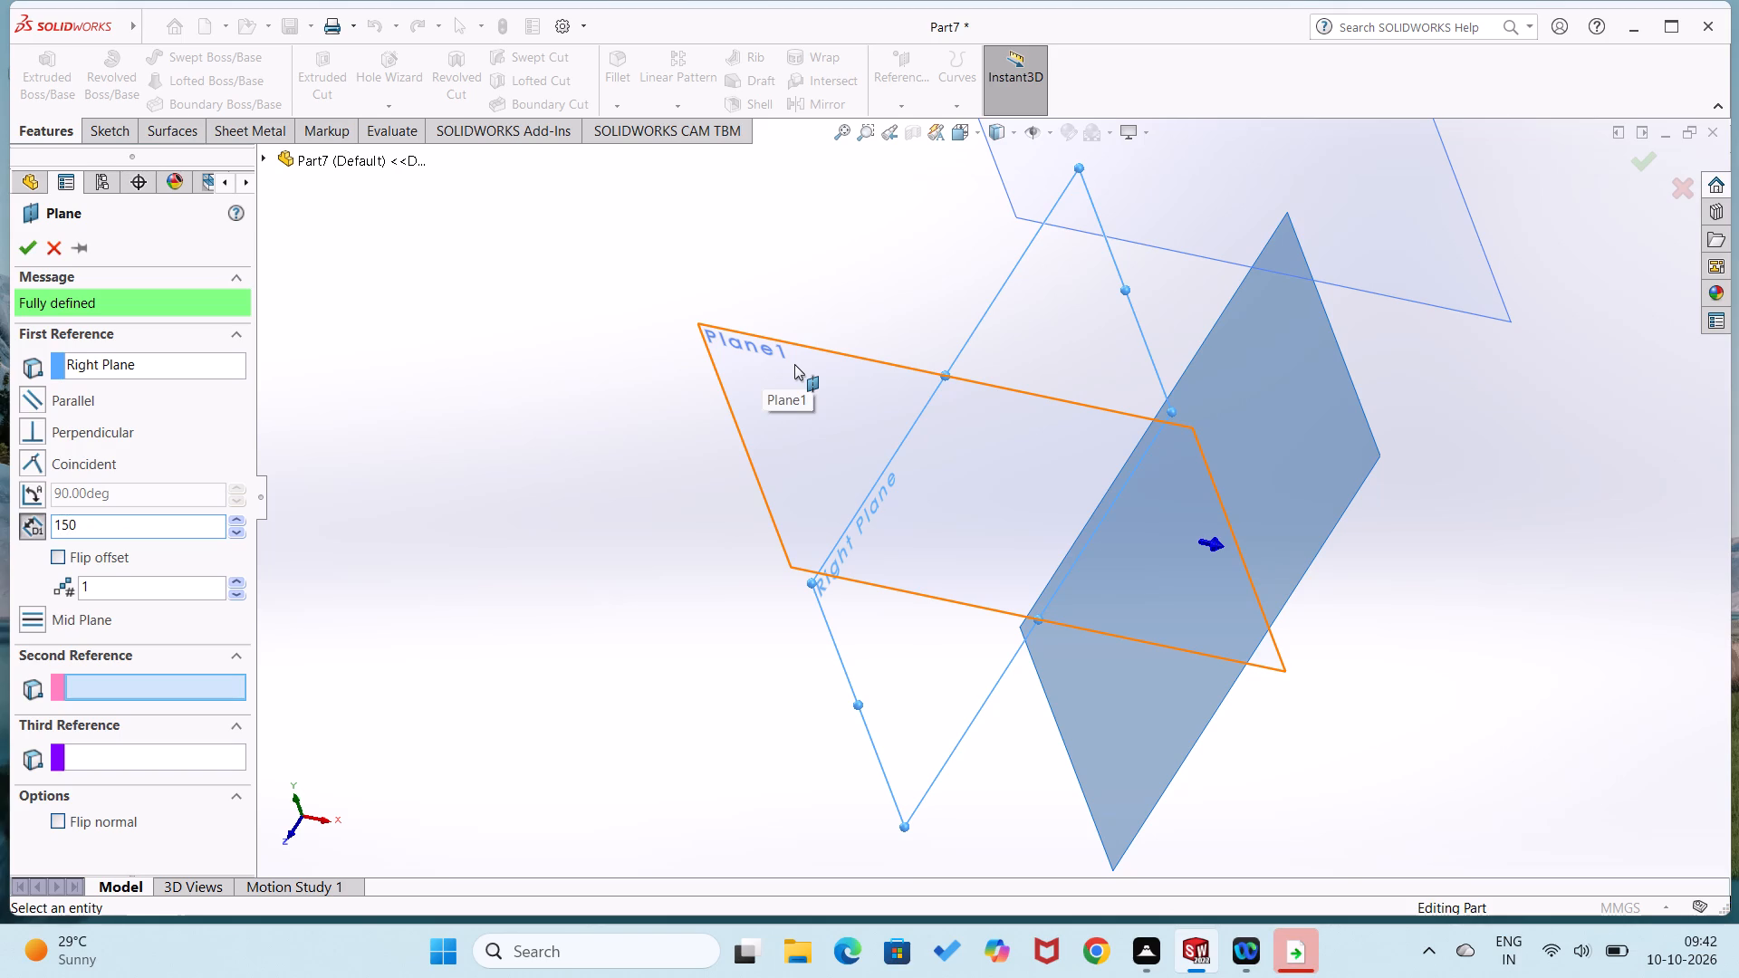
pyautogui.press('Return')
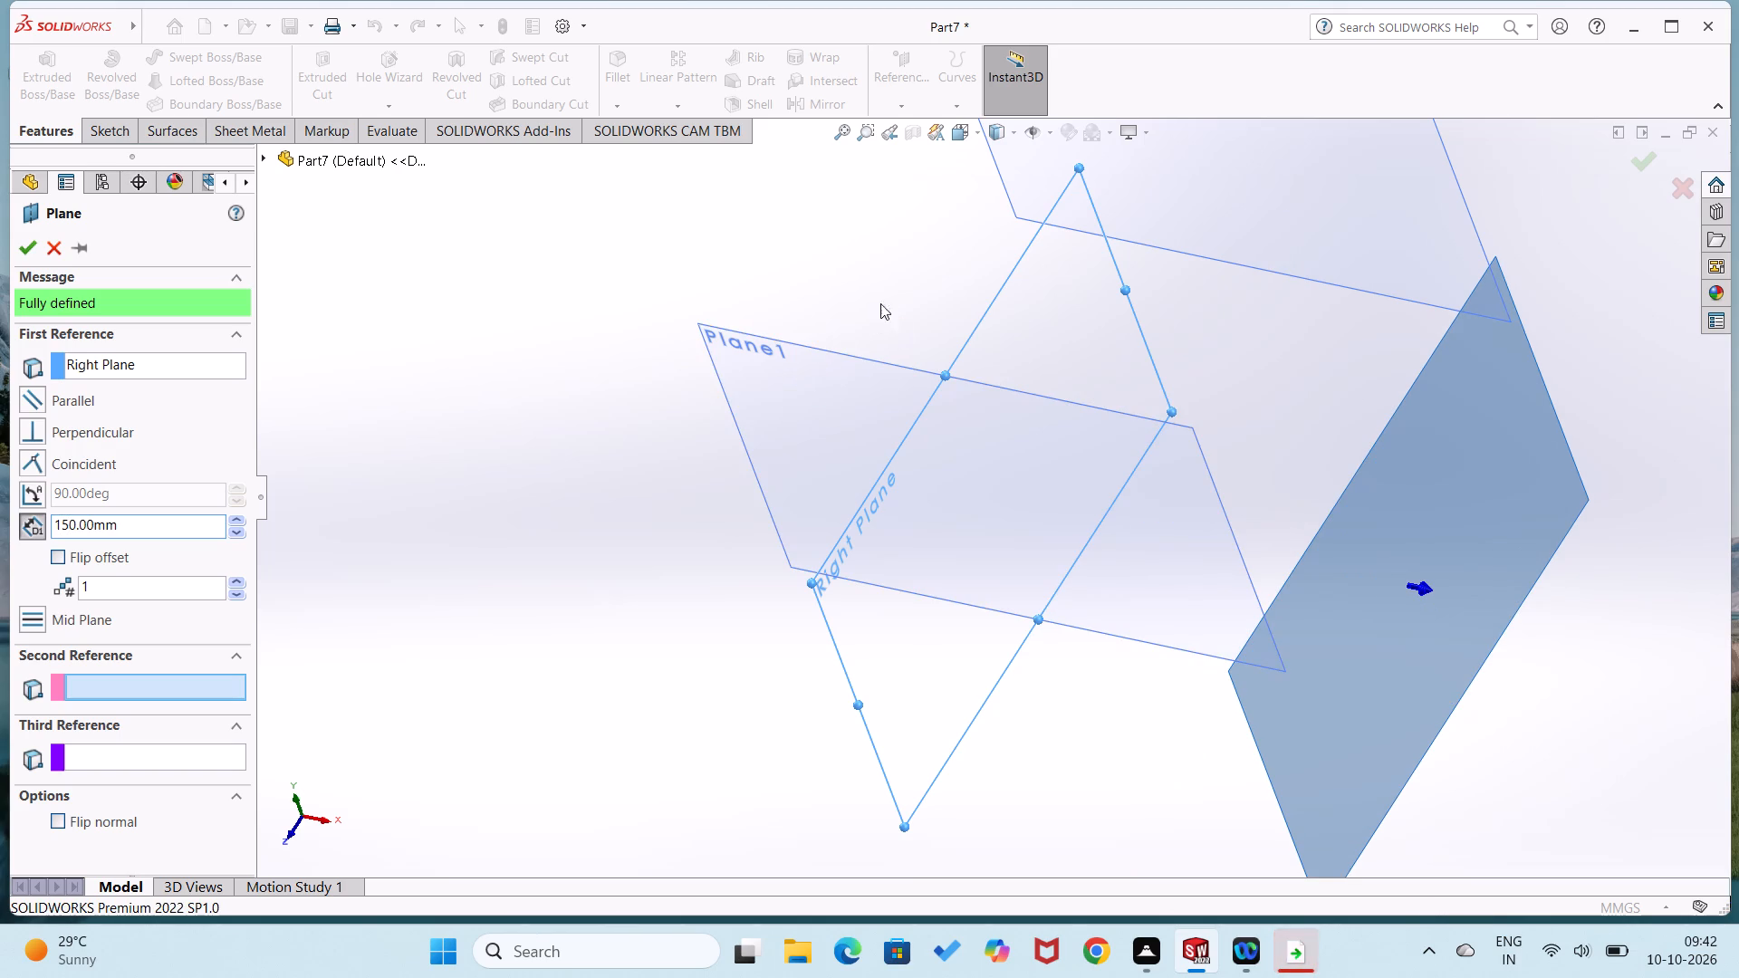
pyautogui.click(27, 245)
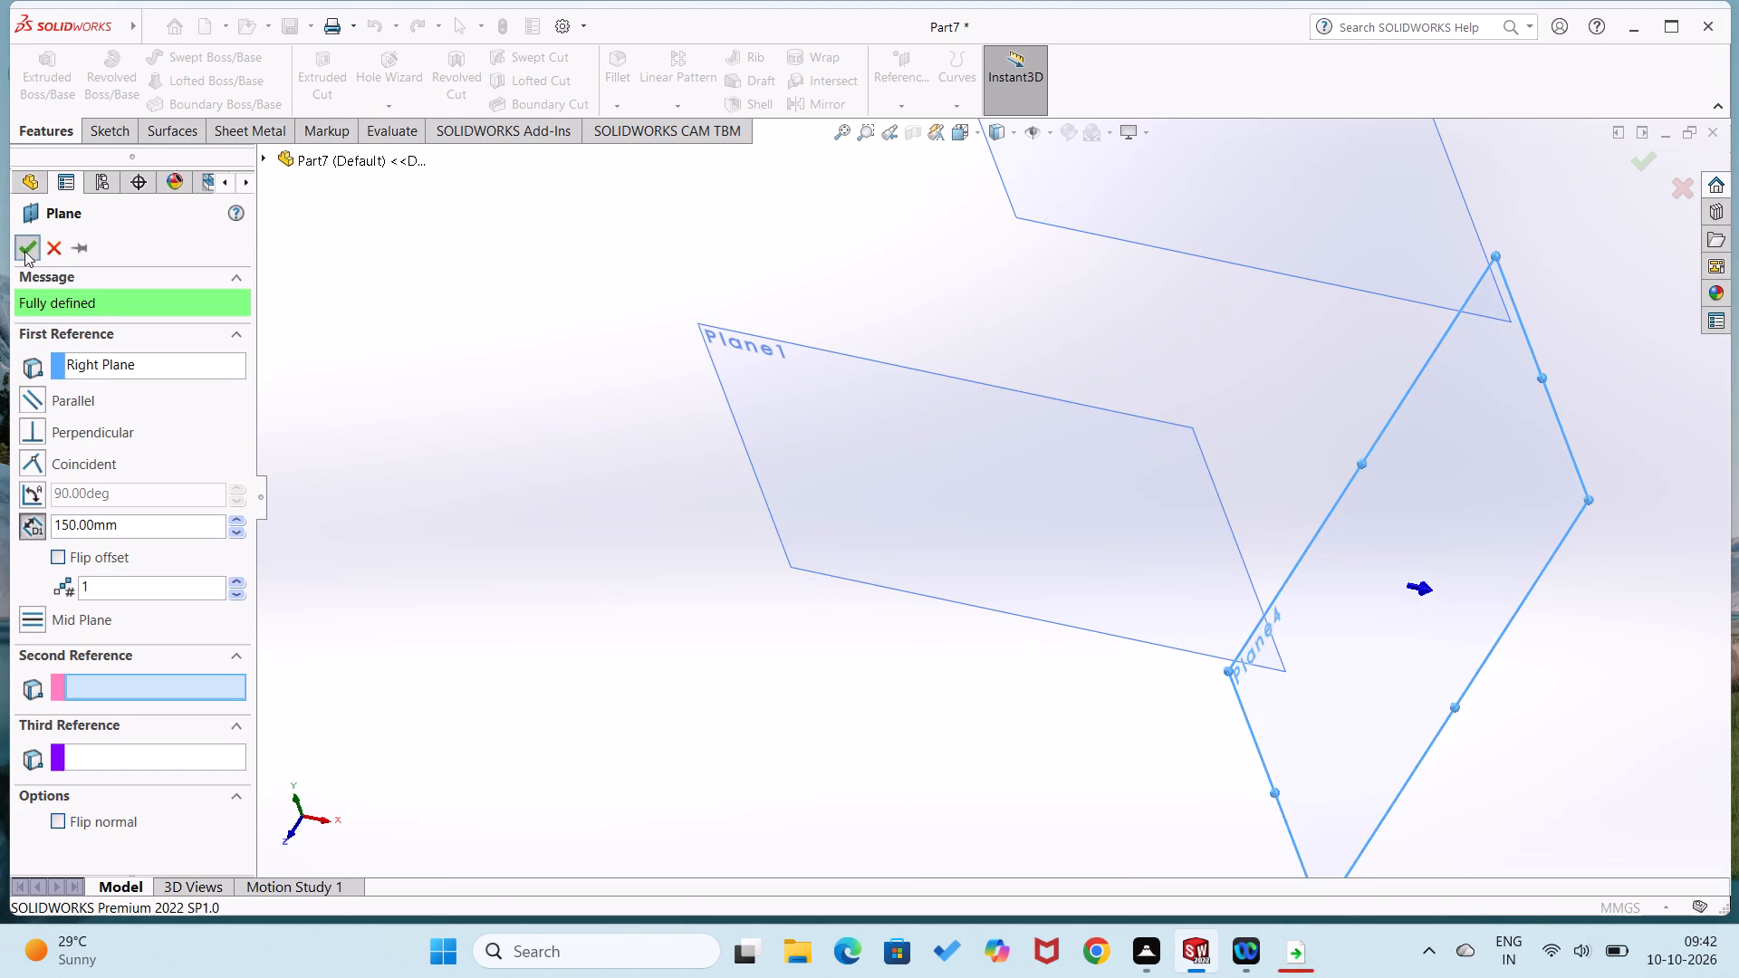
# Create a second reference plane 150 mm from the Right Plane, with the offset flipped to the opposite side.
pyautogui.rightClick(89, 386)
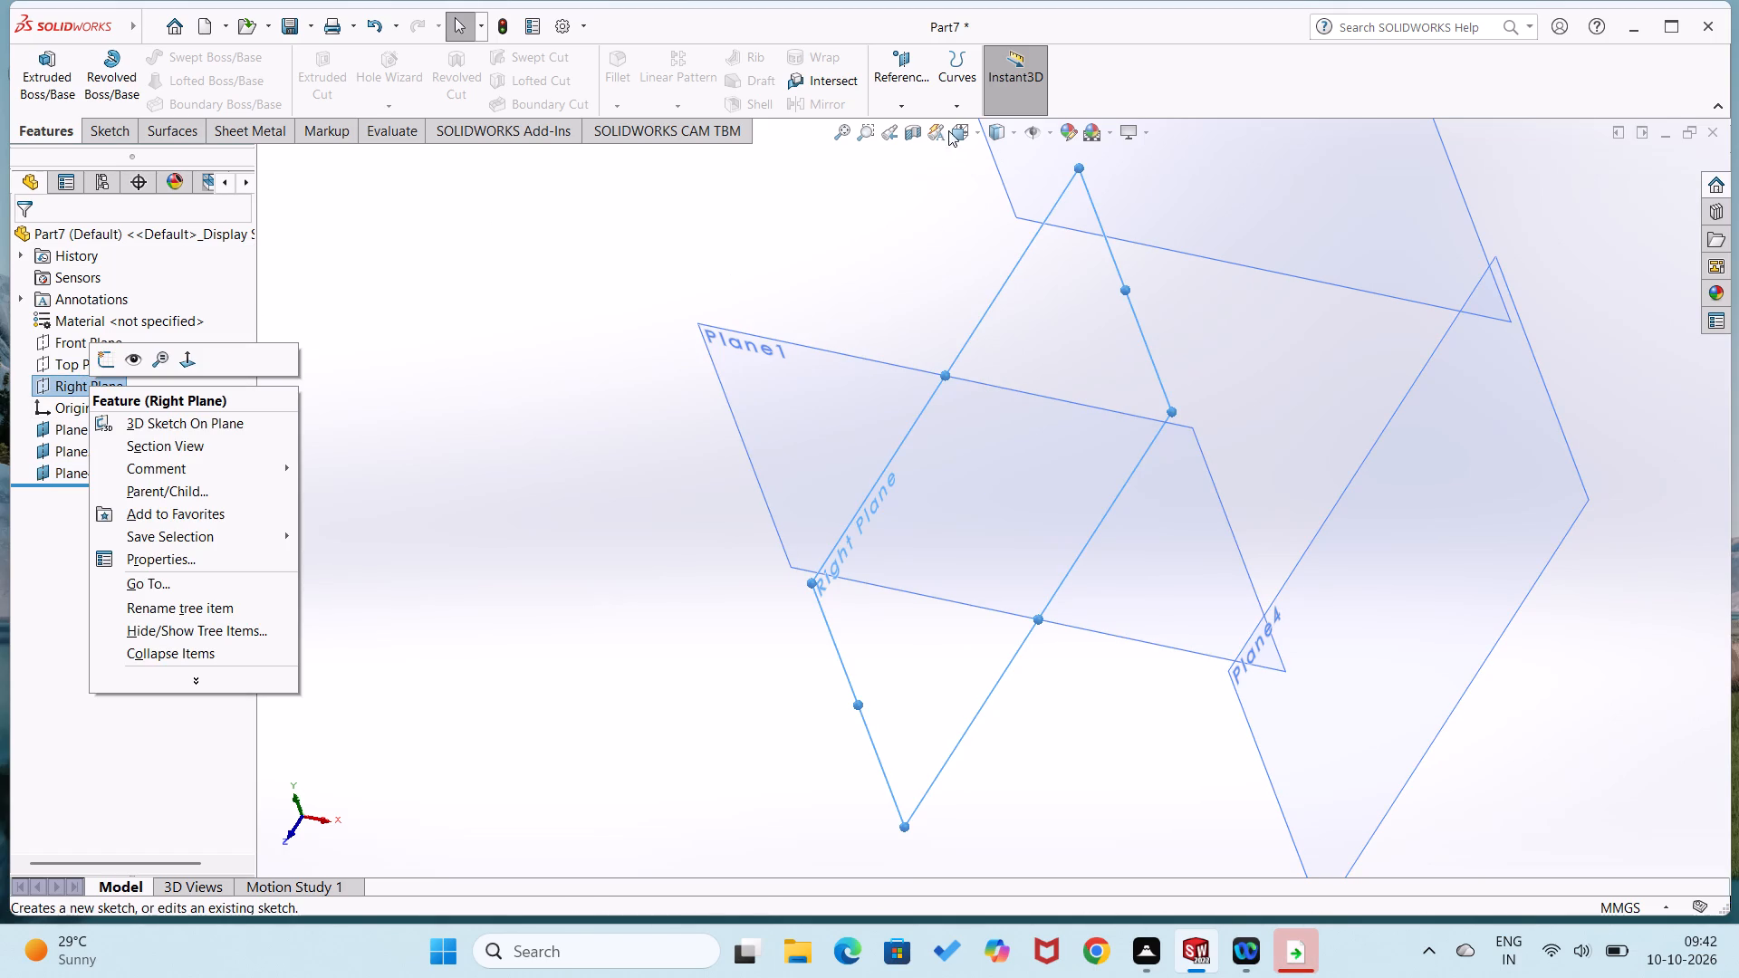
pyautogui.click(904, 104)
pyautogui.click(916, 124)
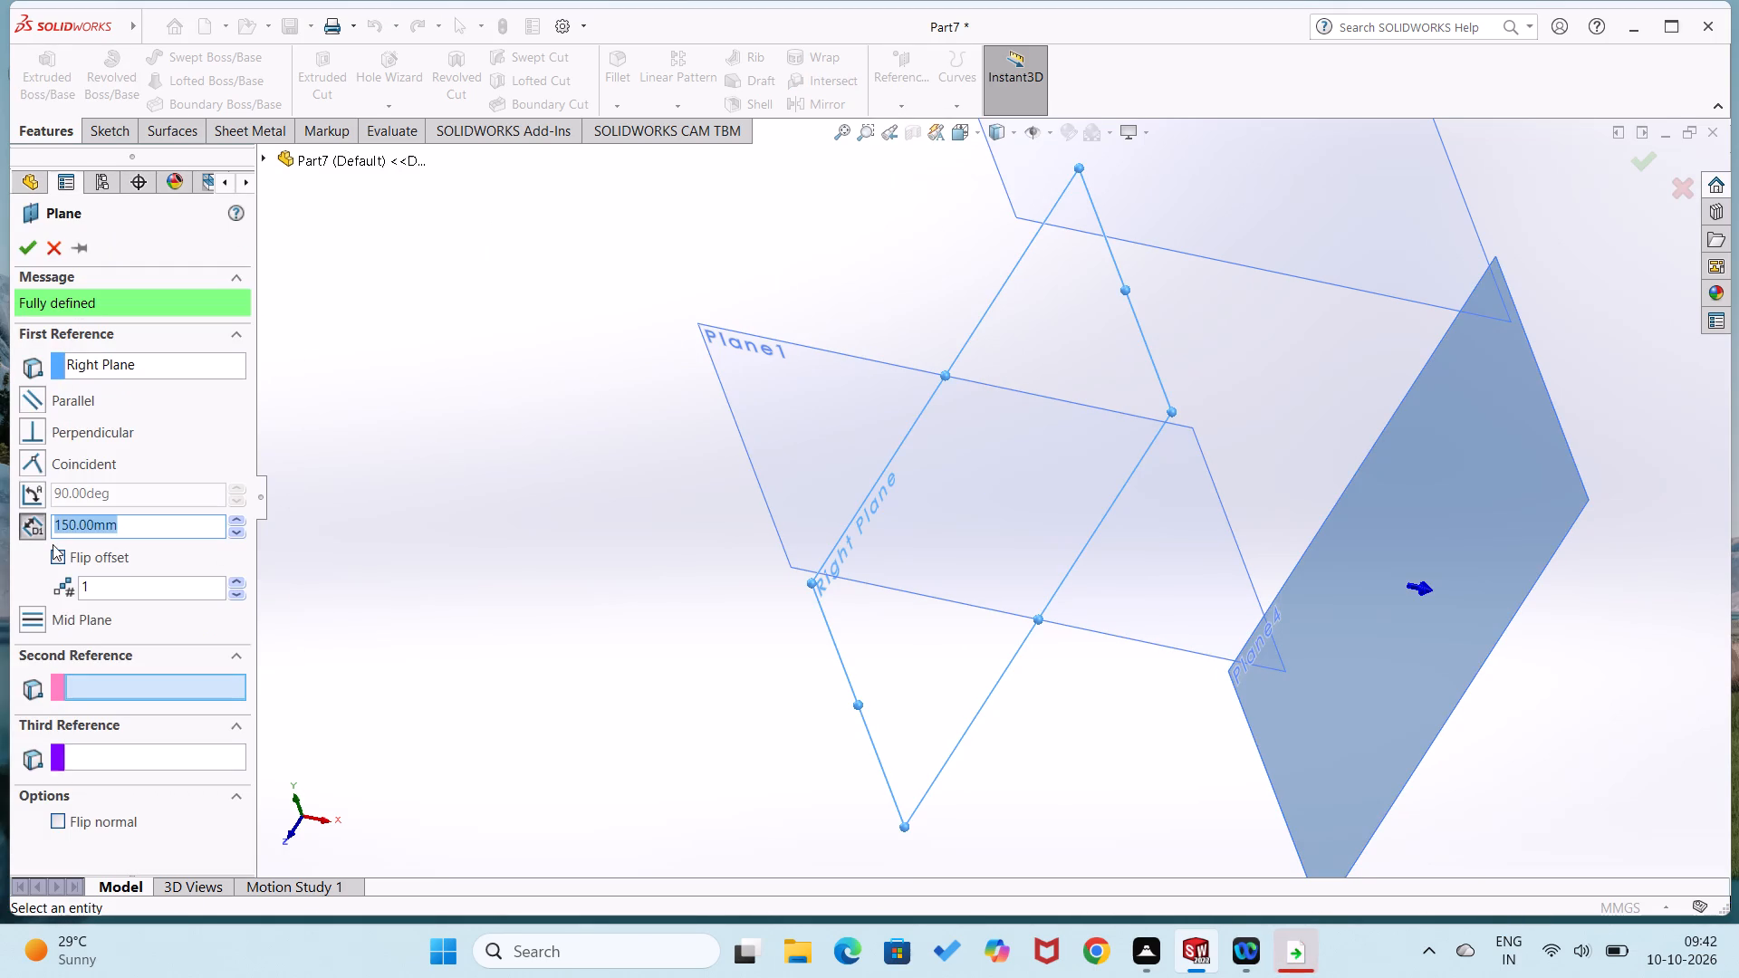
pyautogui.click(53, 559)
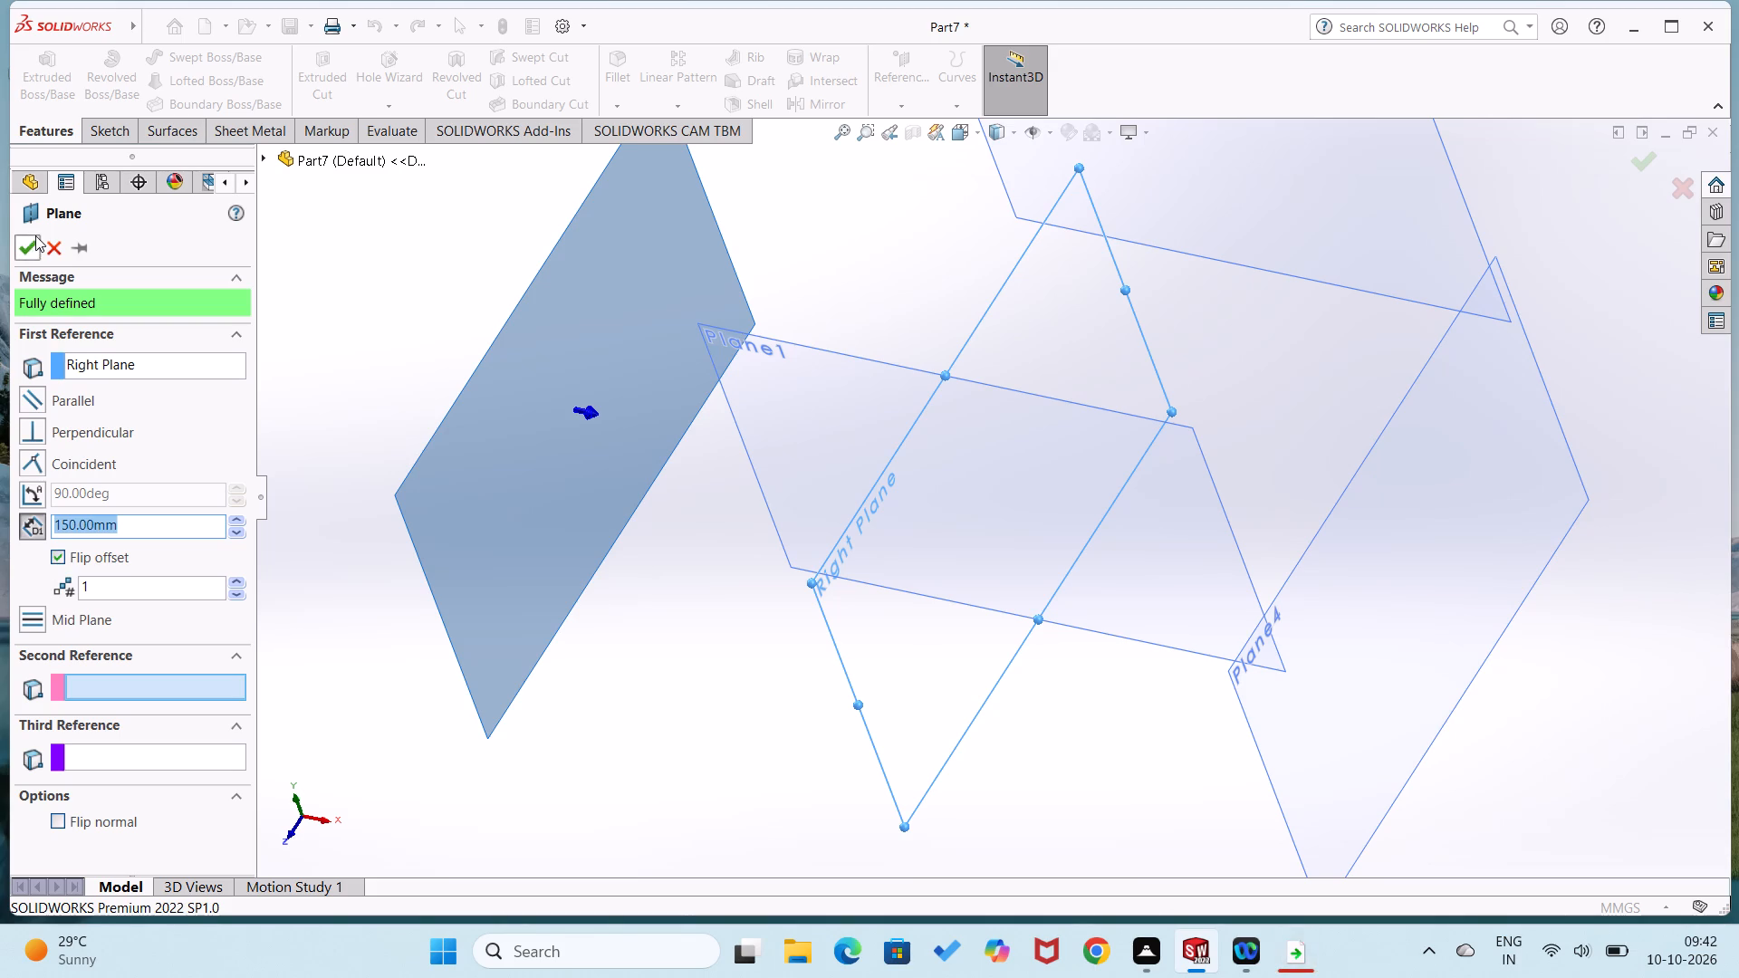
pyautogui.click(25, 239)
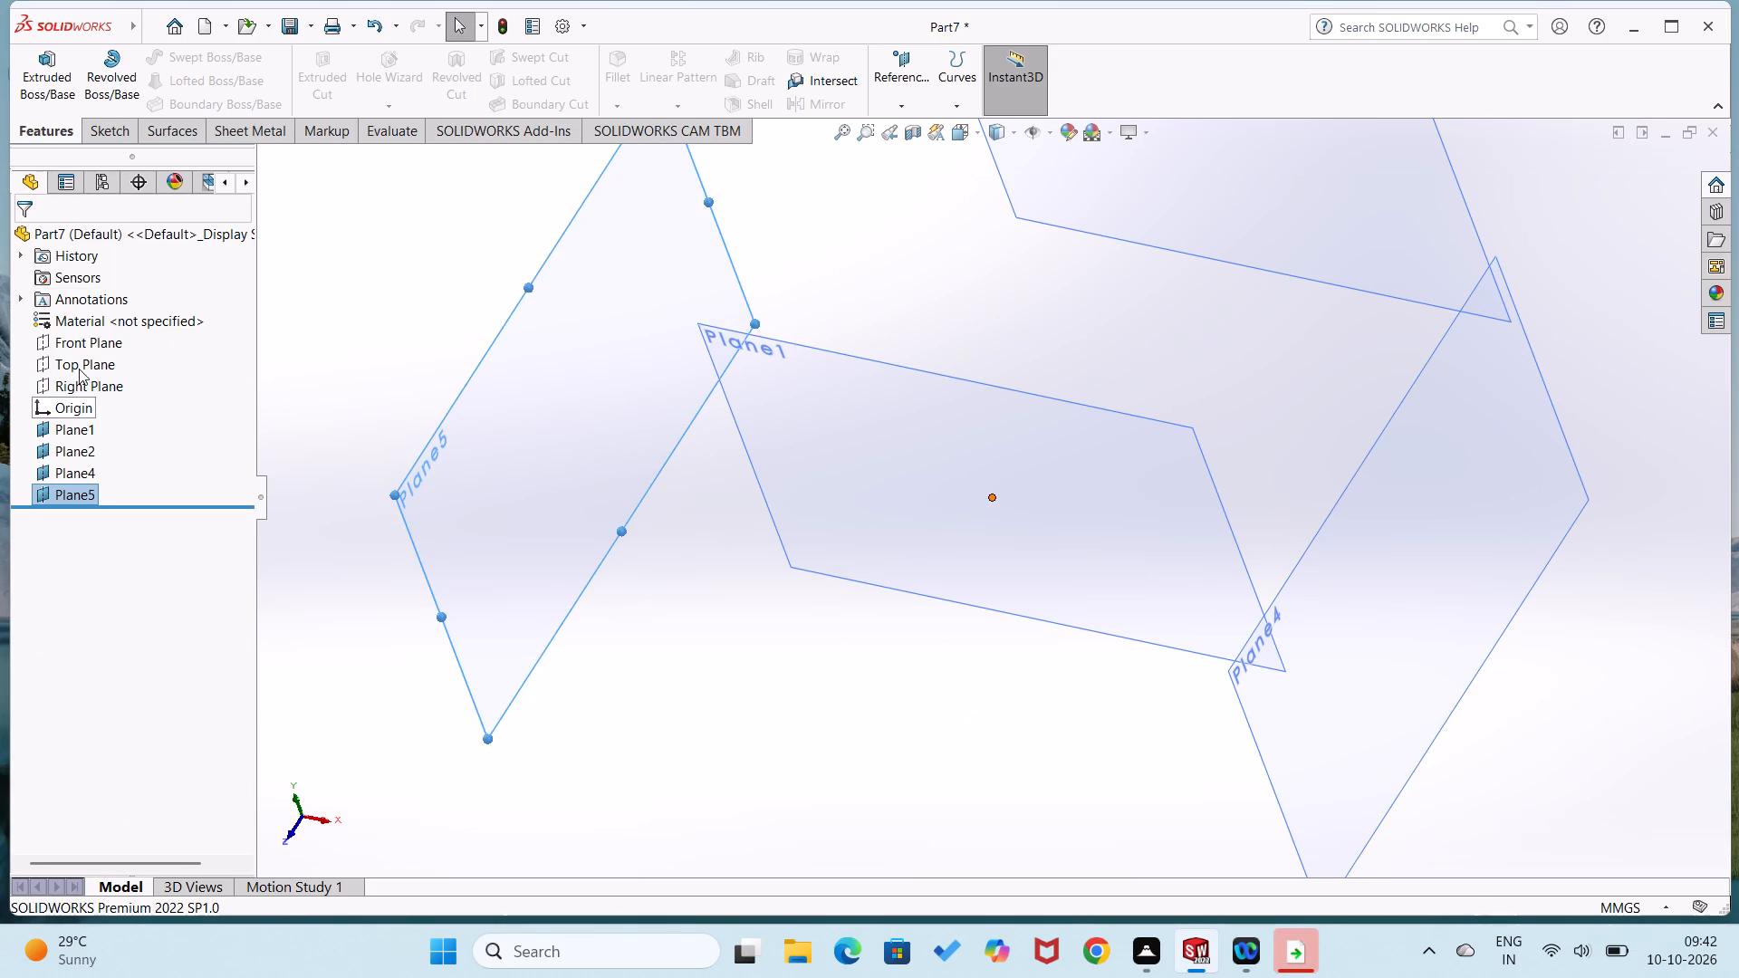
# Create a reference plane offset 75 mm from the Top Plane in the default direction.
pyautogui.click(85, 364)
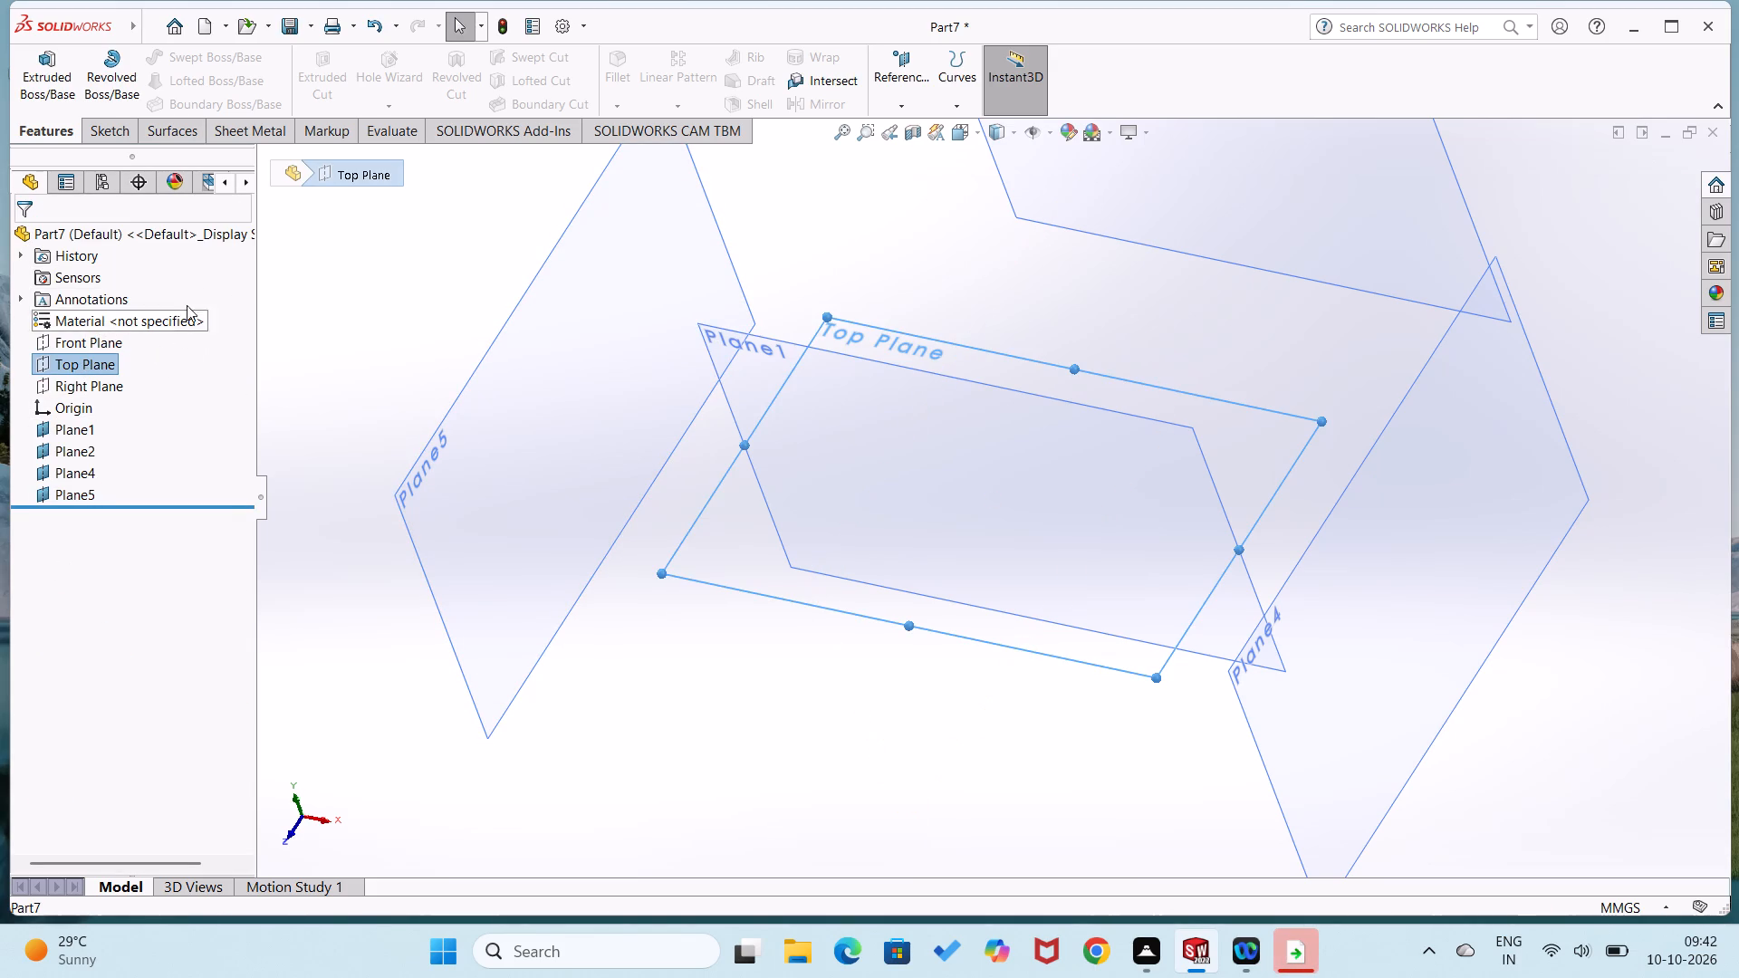
pyautogui.click(889, 106)
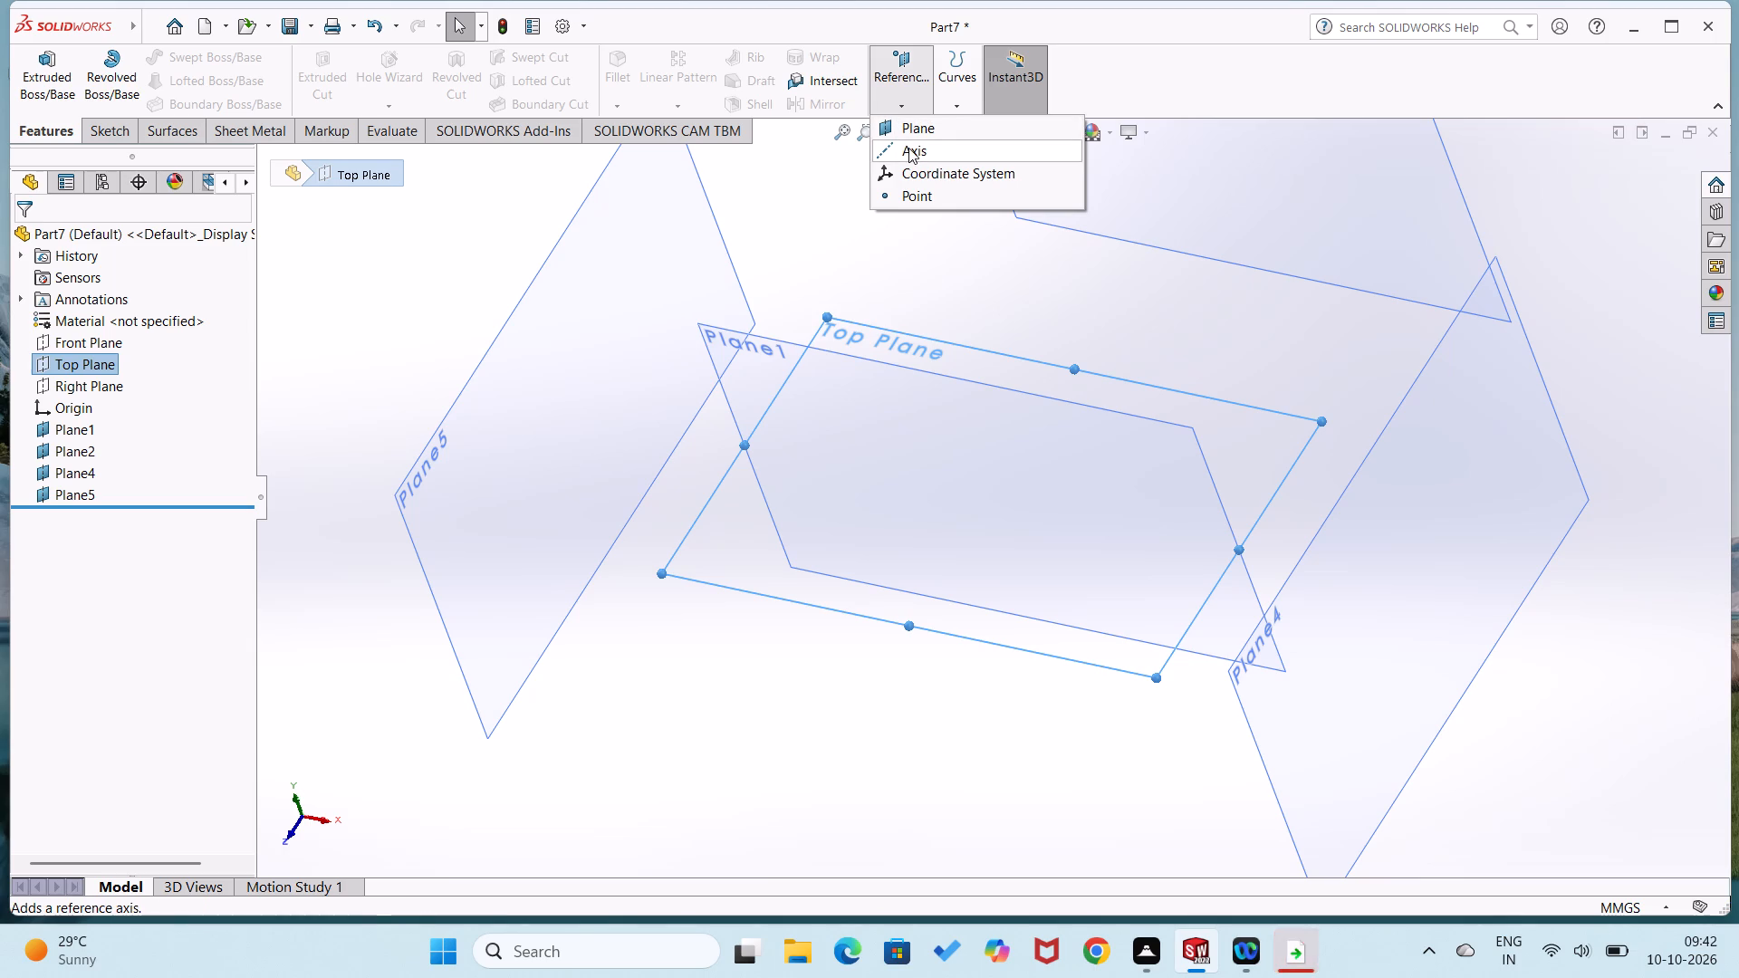
pyautogui.click(919, 131)
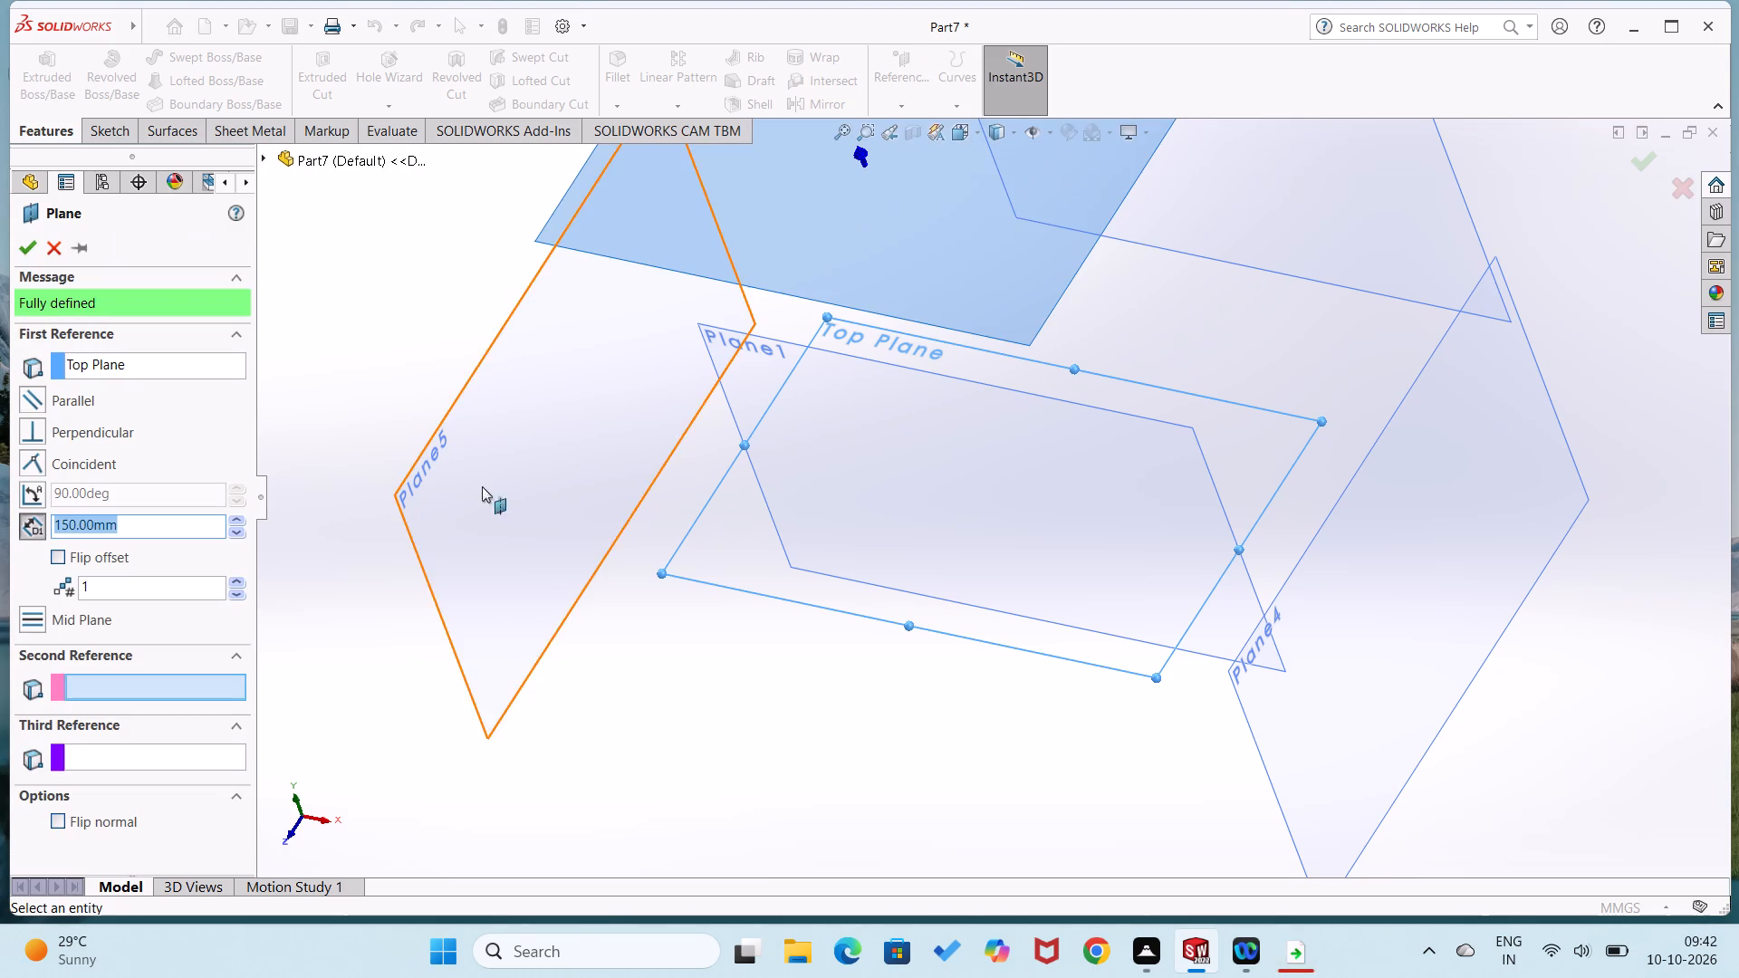
pyautogui.tripleClick(244, 533)
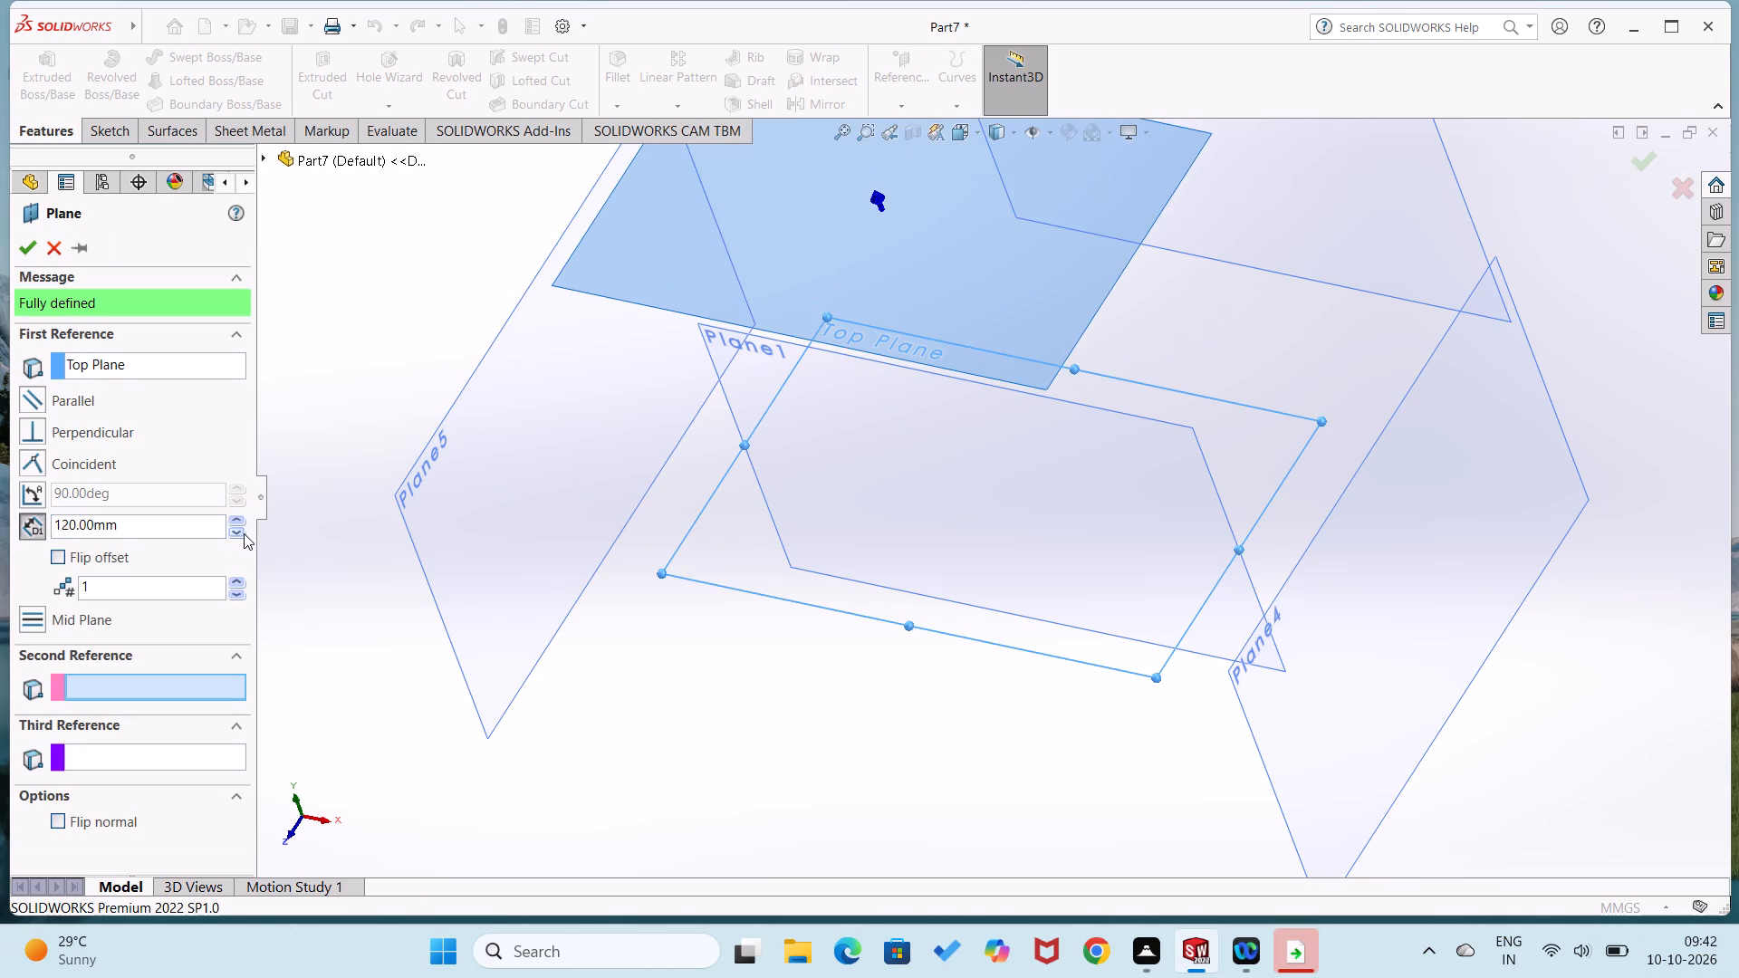
pyautogui.doubleClick(244, 533)
pyautogui.write('75')
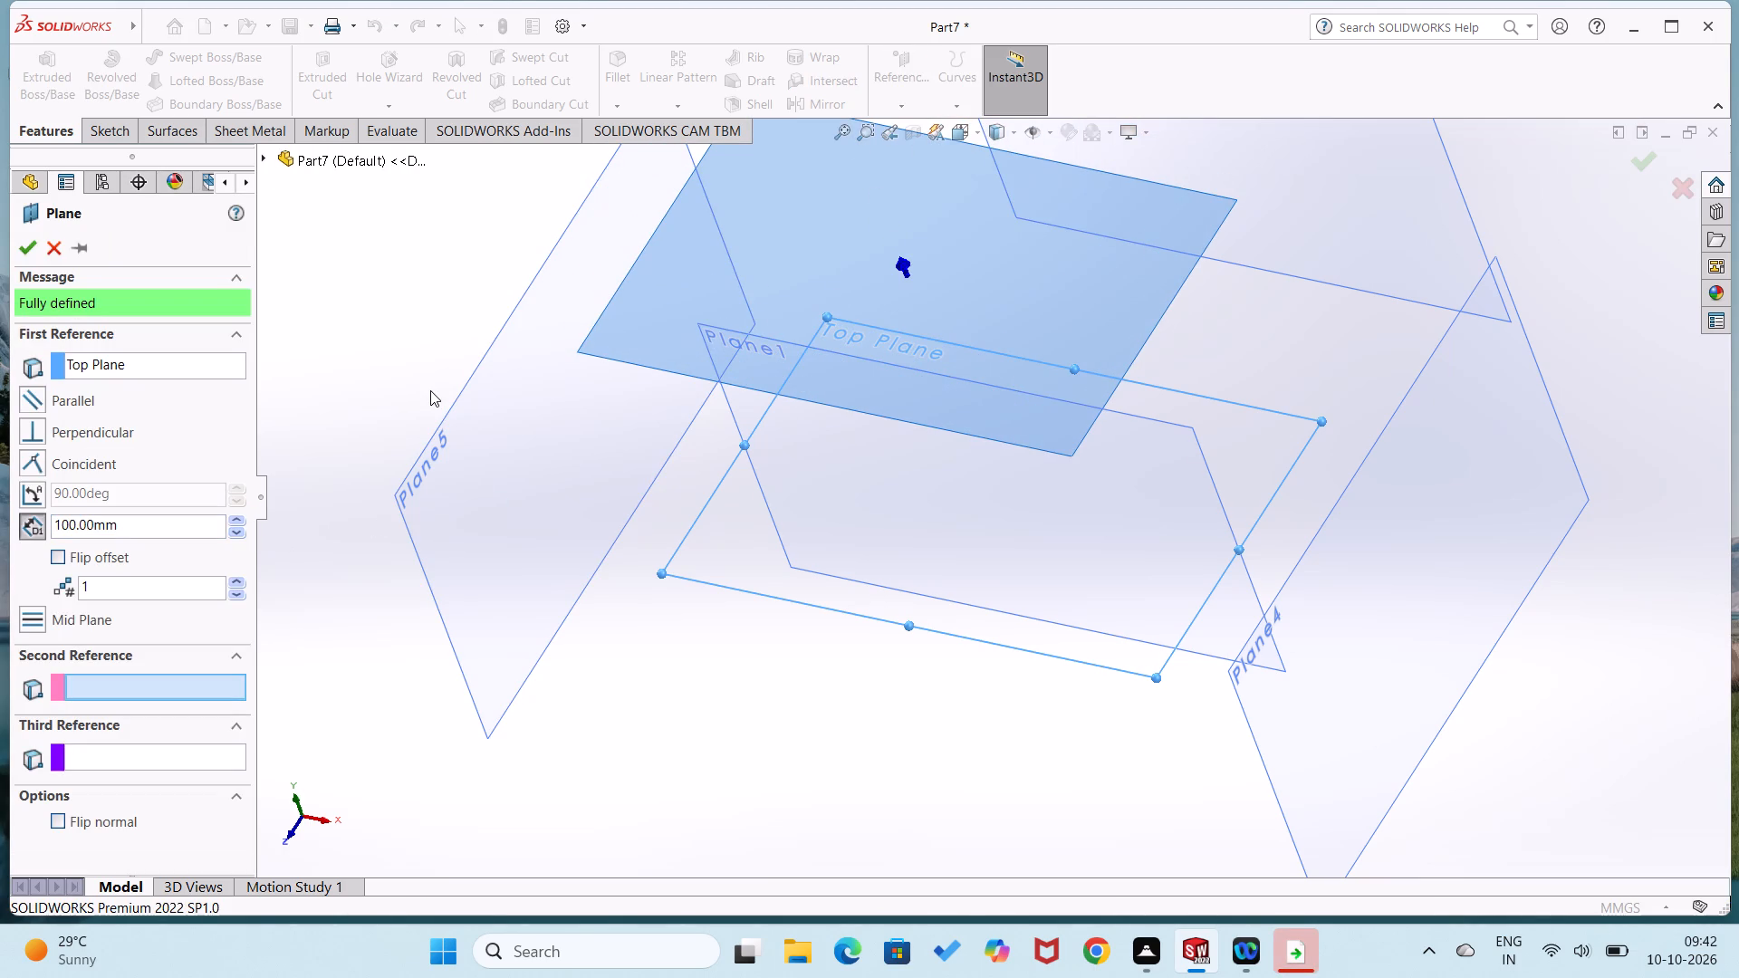
pyautogui.press('Return')
pyautogui.press('7')
pyautogui.click(236, 535)
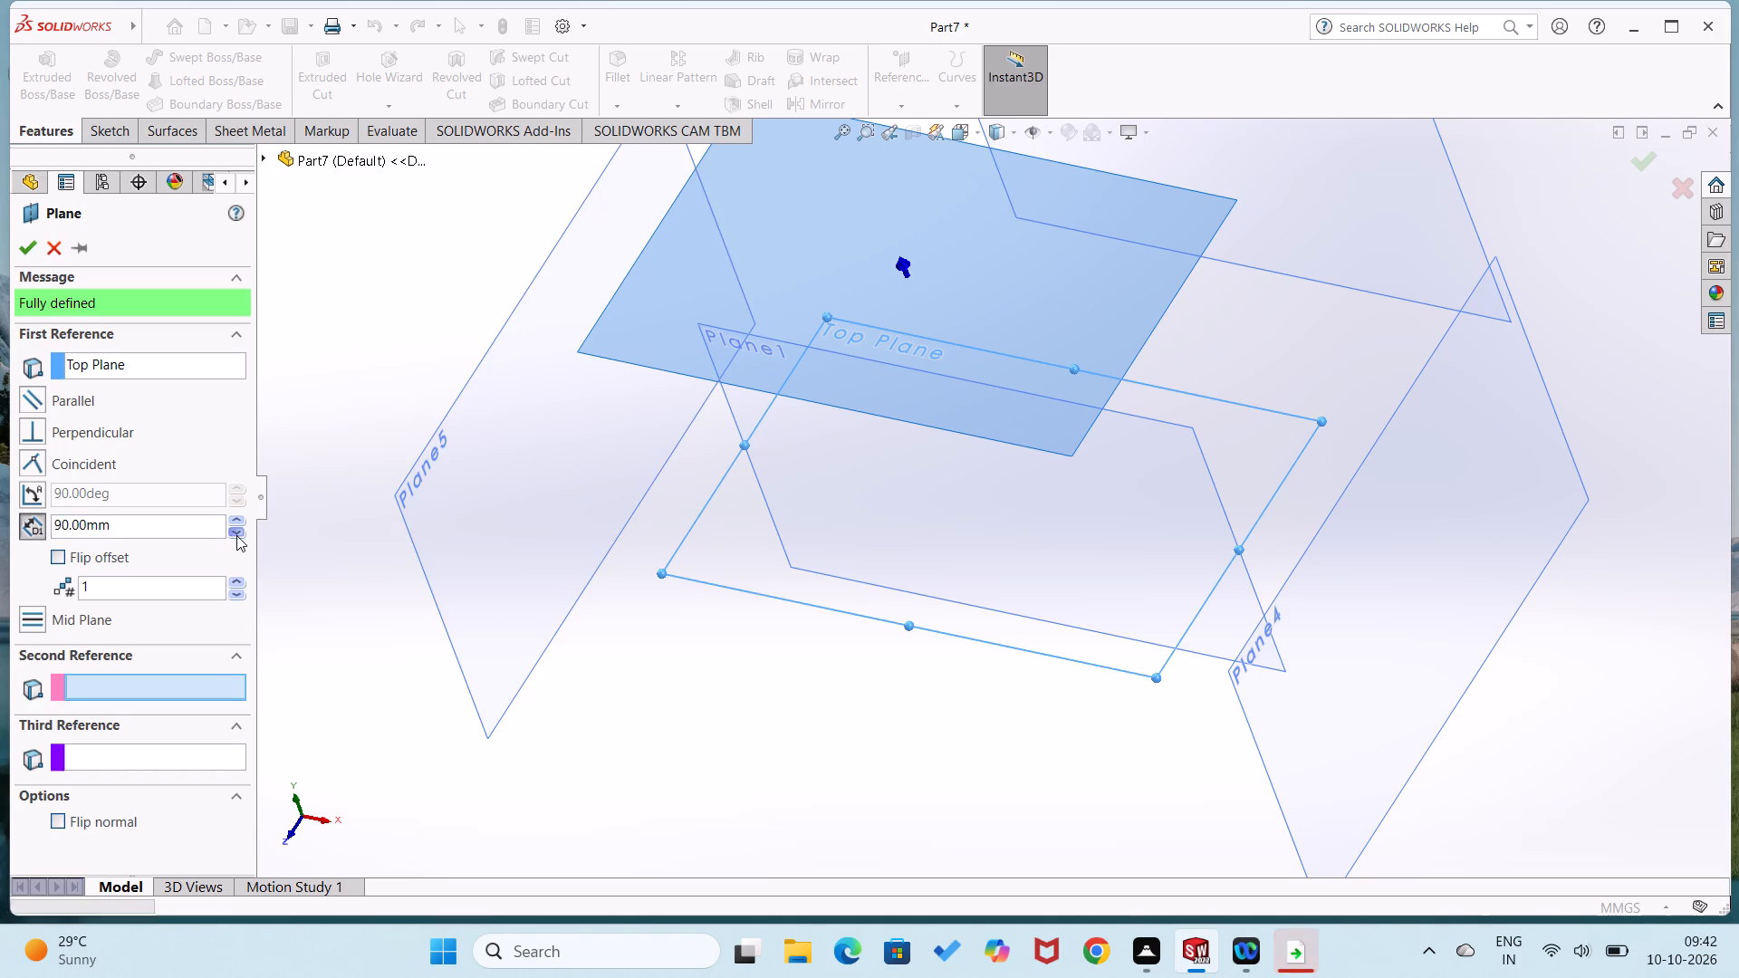
pyautogui.moveTo(186, 513); pyautogui.dragTo(2, 522)
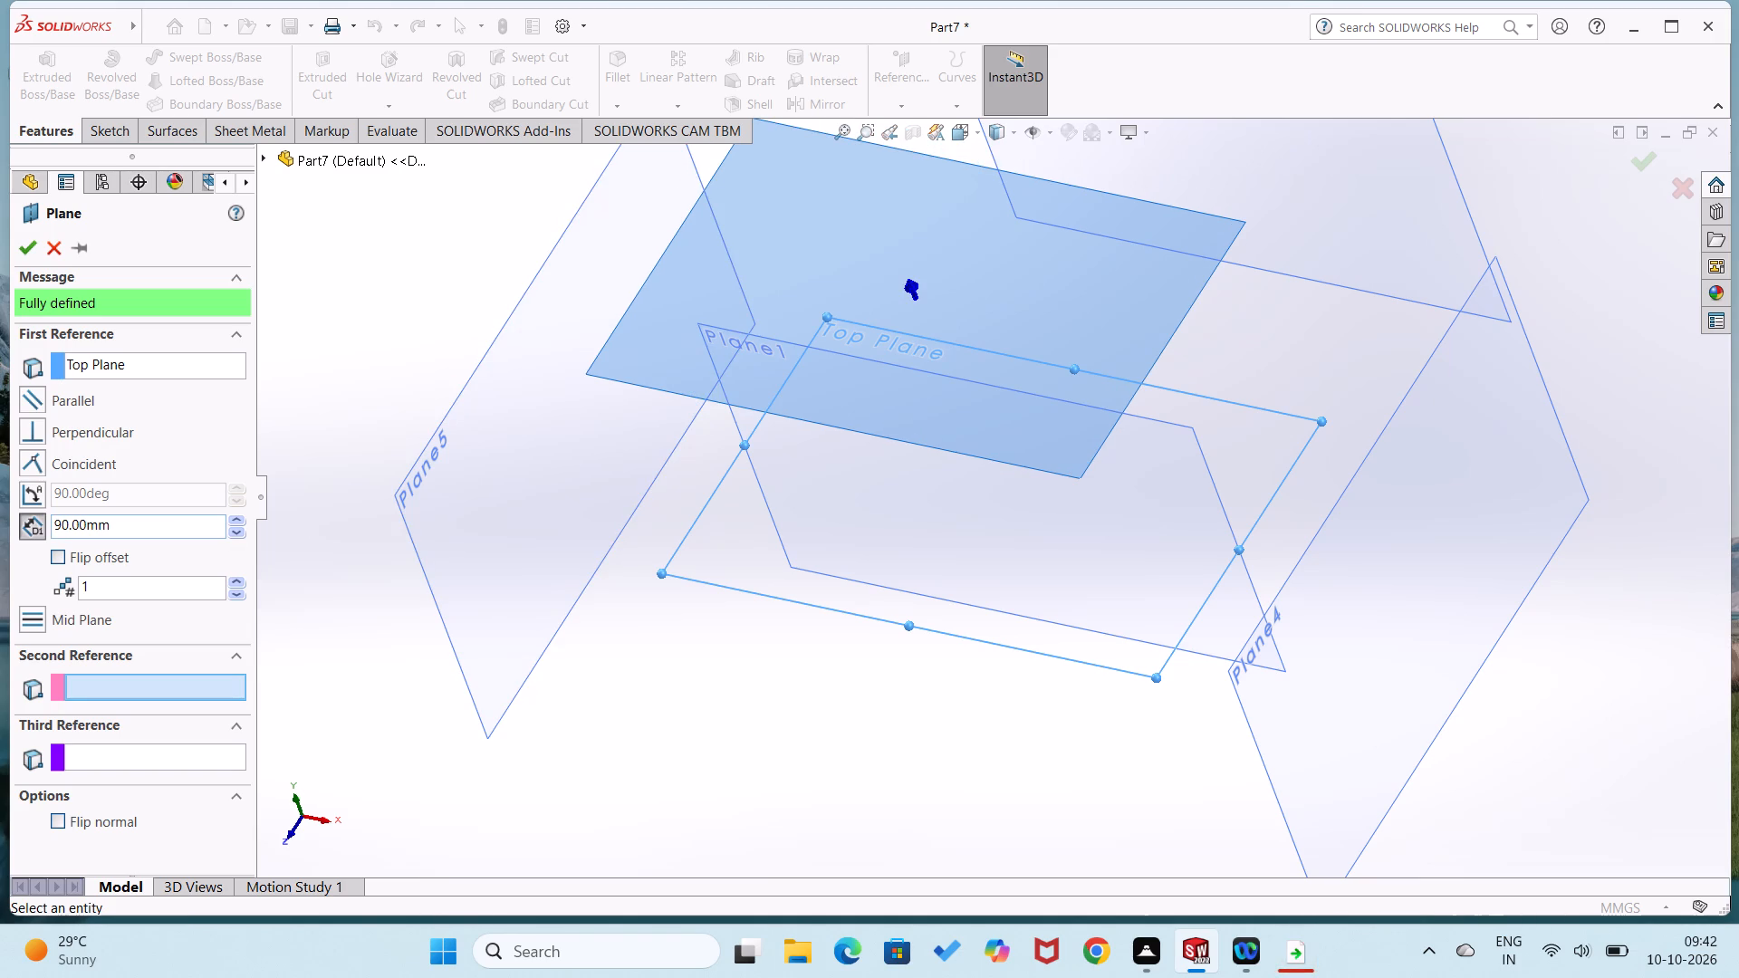
pyautogui.moveTo(112, 522); pyautogui.dragTo(31, 516)
pyautogui.write('75')
pyautogui.press('Return')
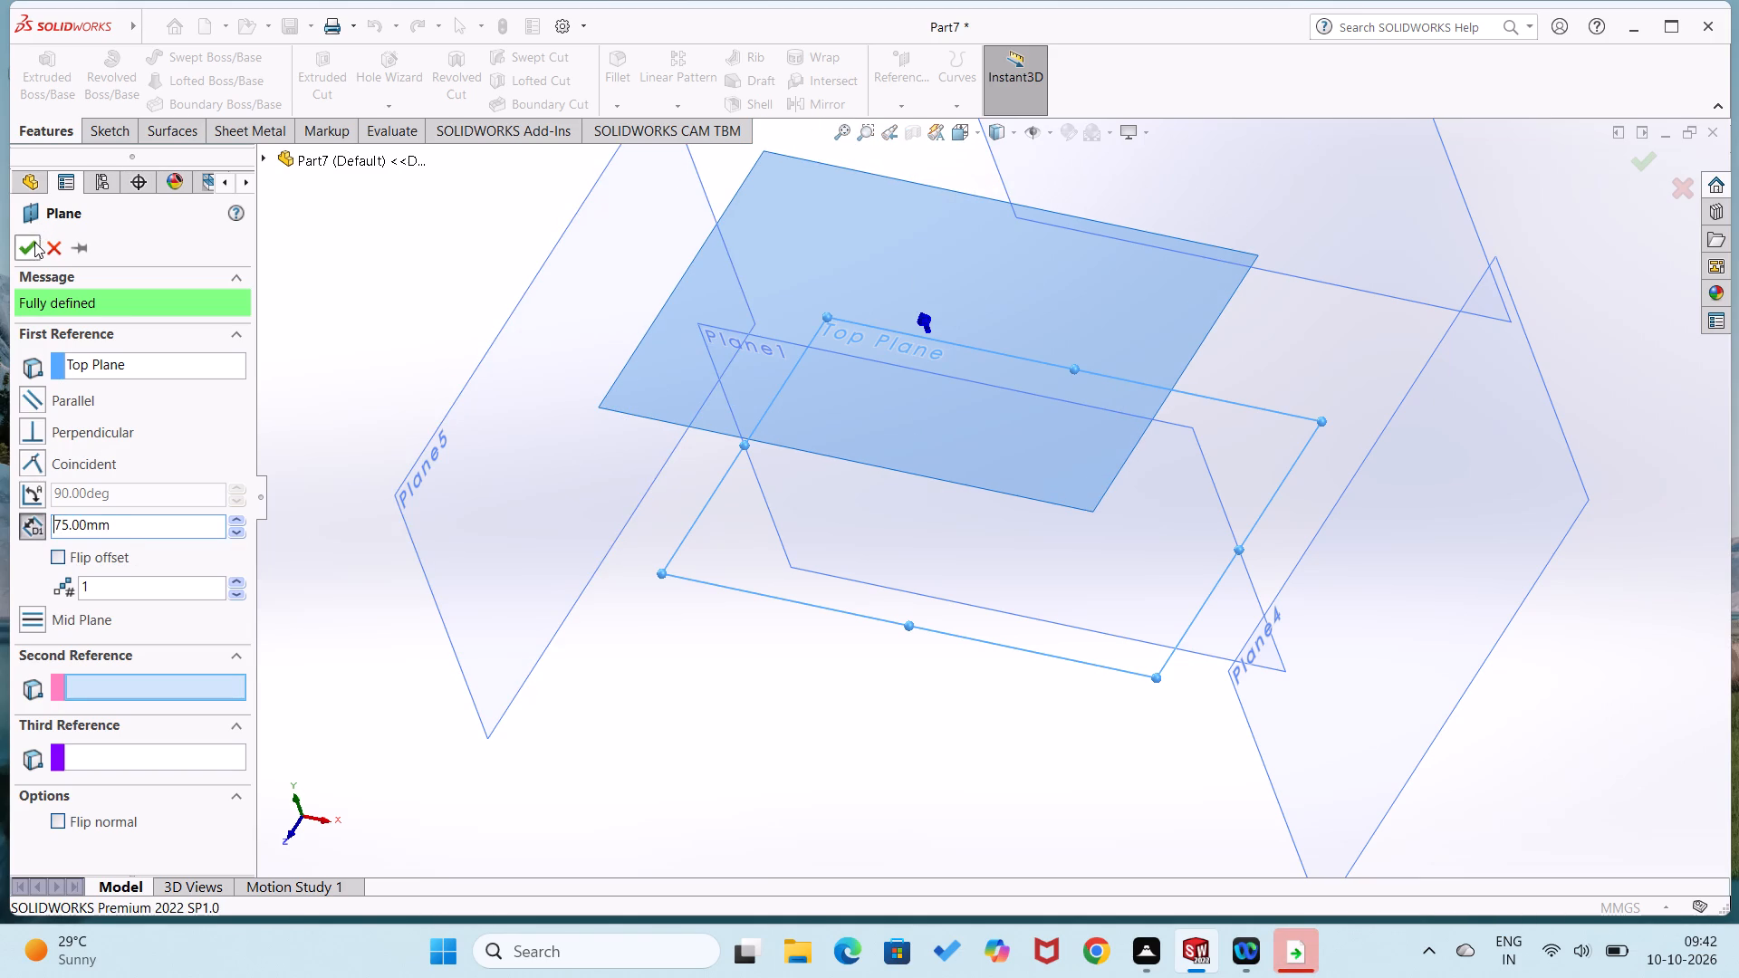
pyautogui.click(34, 242)
pyautogui.click(856, 793)
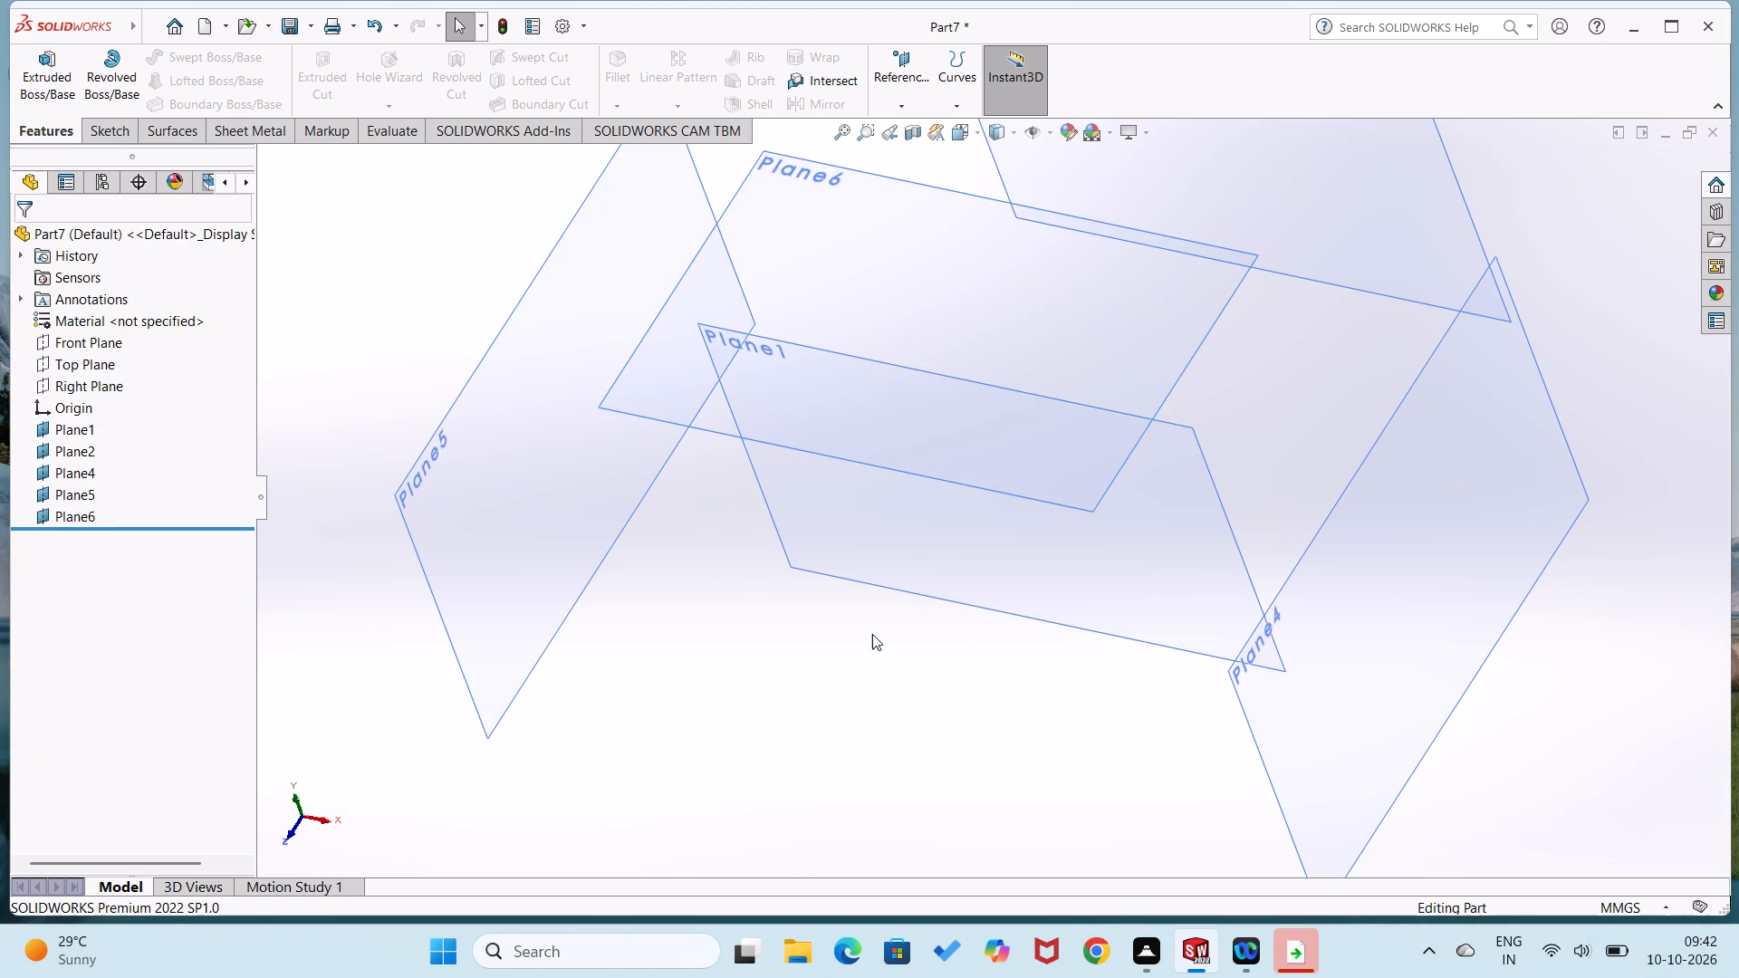
# On Plane1, sketch an upper semicircular centerpoint arc centred on the origin, with a radius of about 43 mm.
pyautogui.rightClick(913, 566)
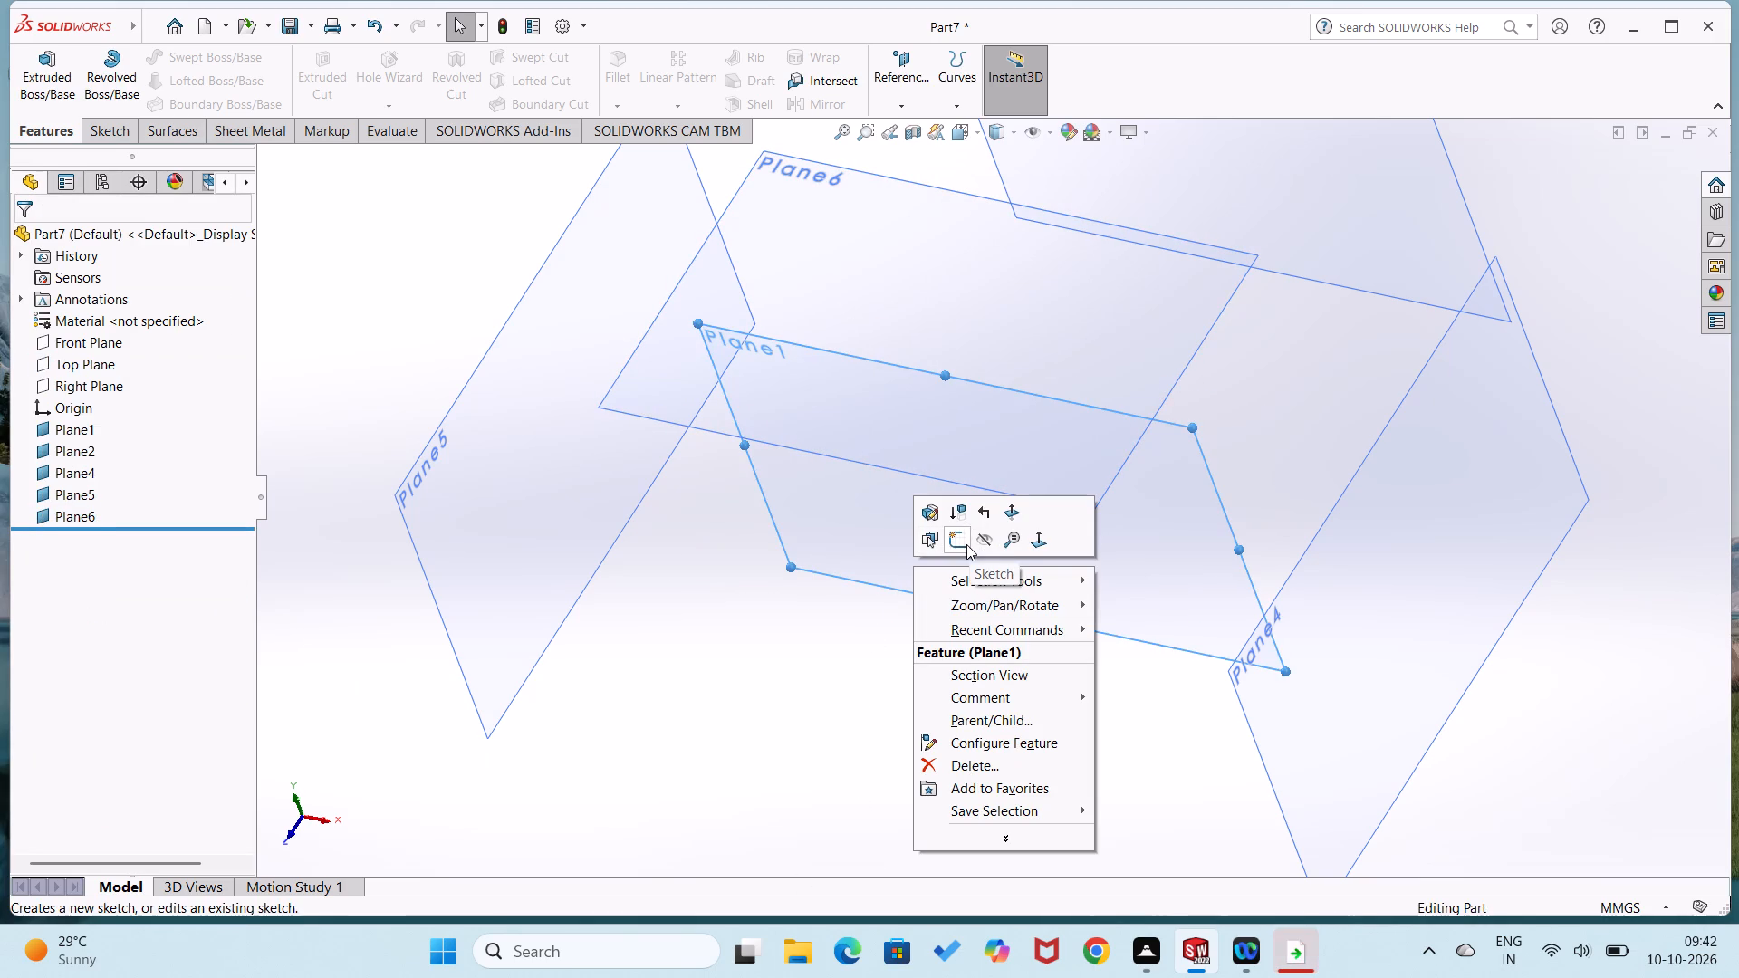
pyautogui.click(966, 544)
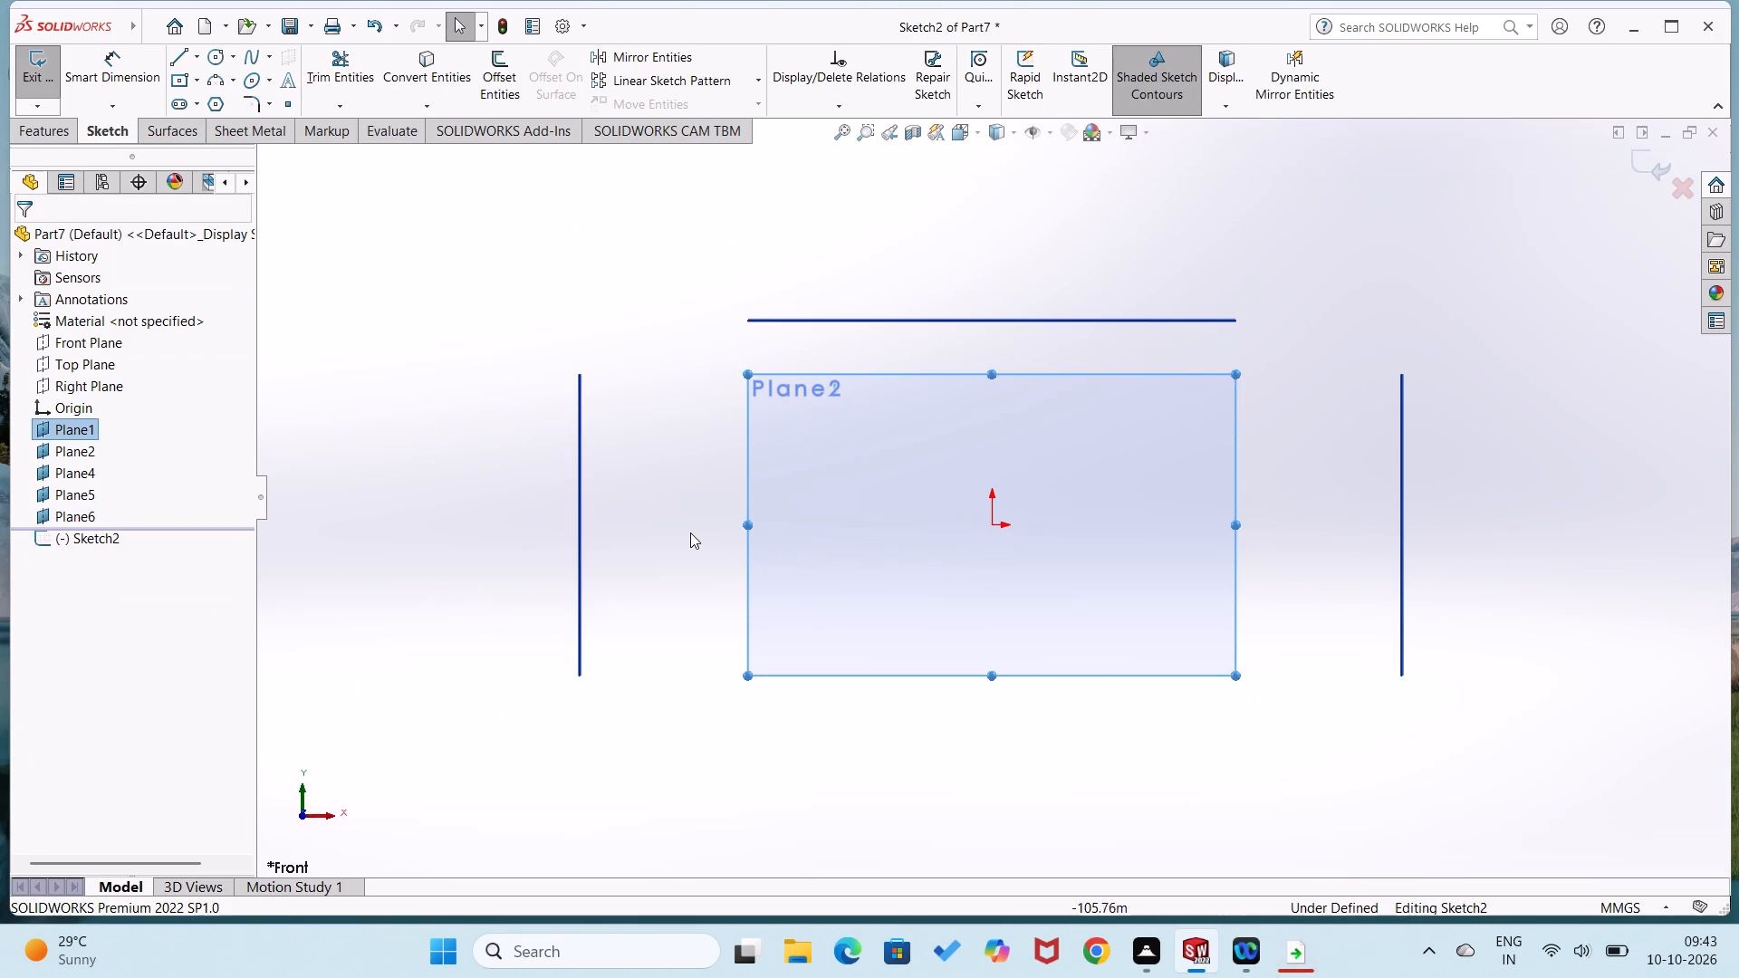
pyautogui.click(686, 532)
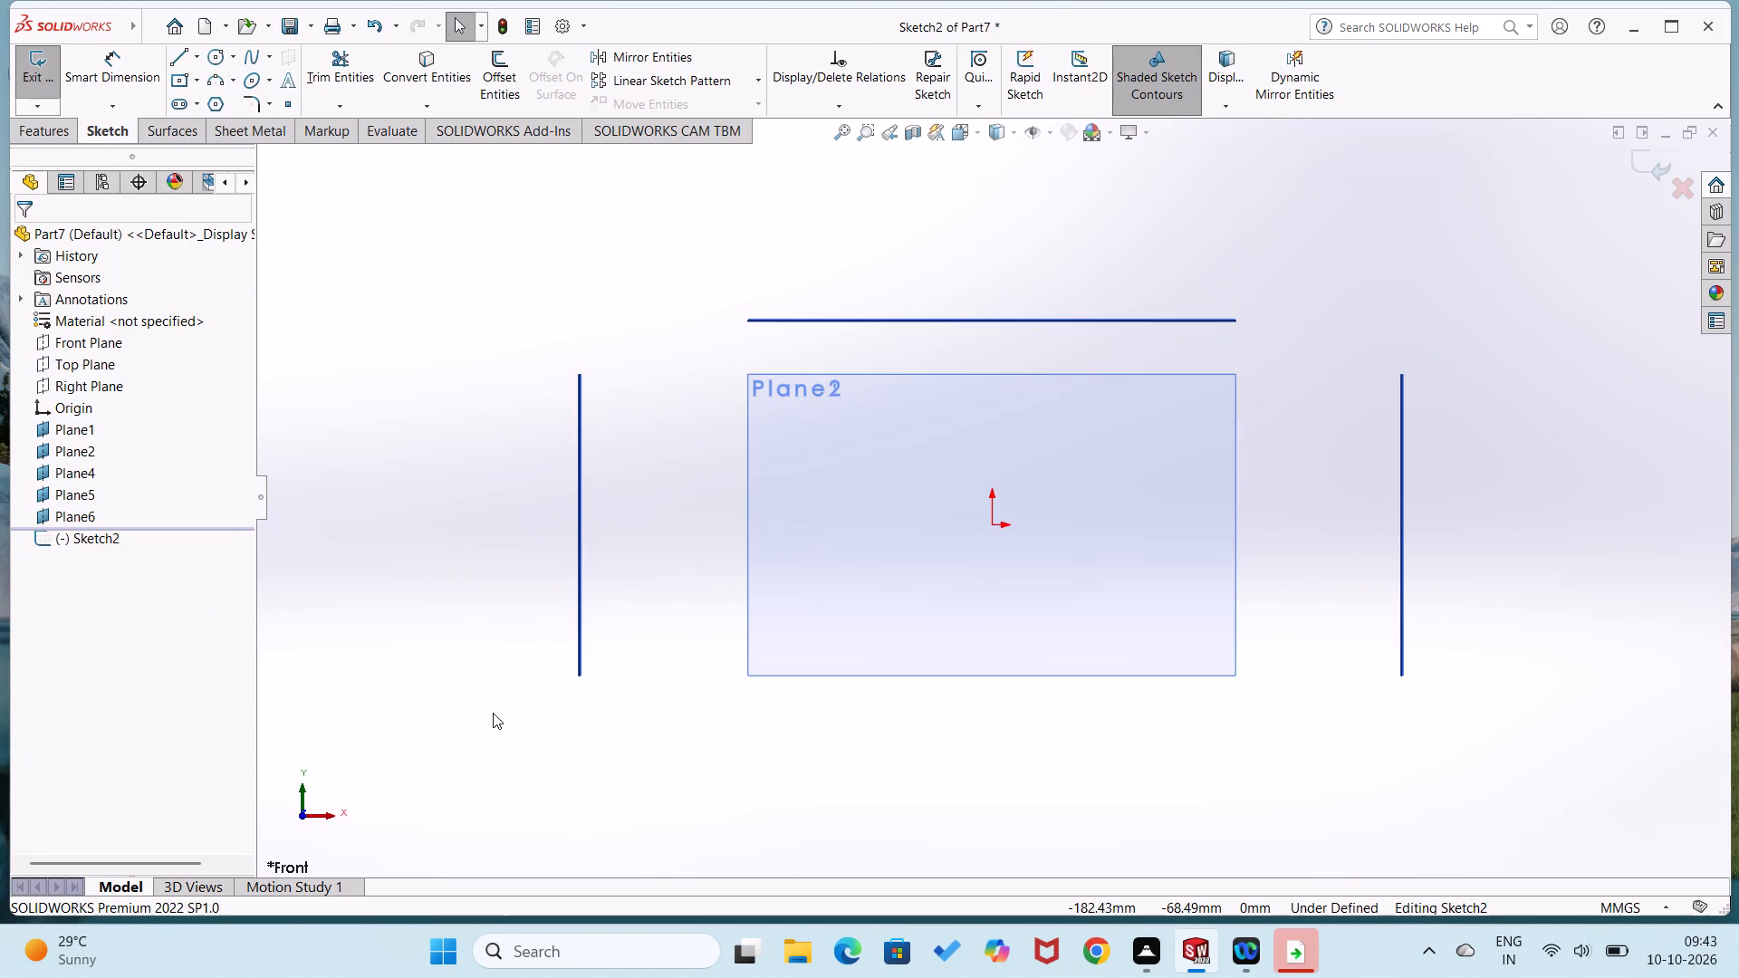
pyautogui.click(211, 82)
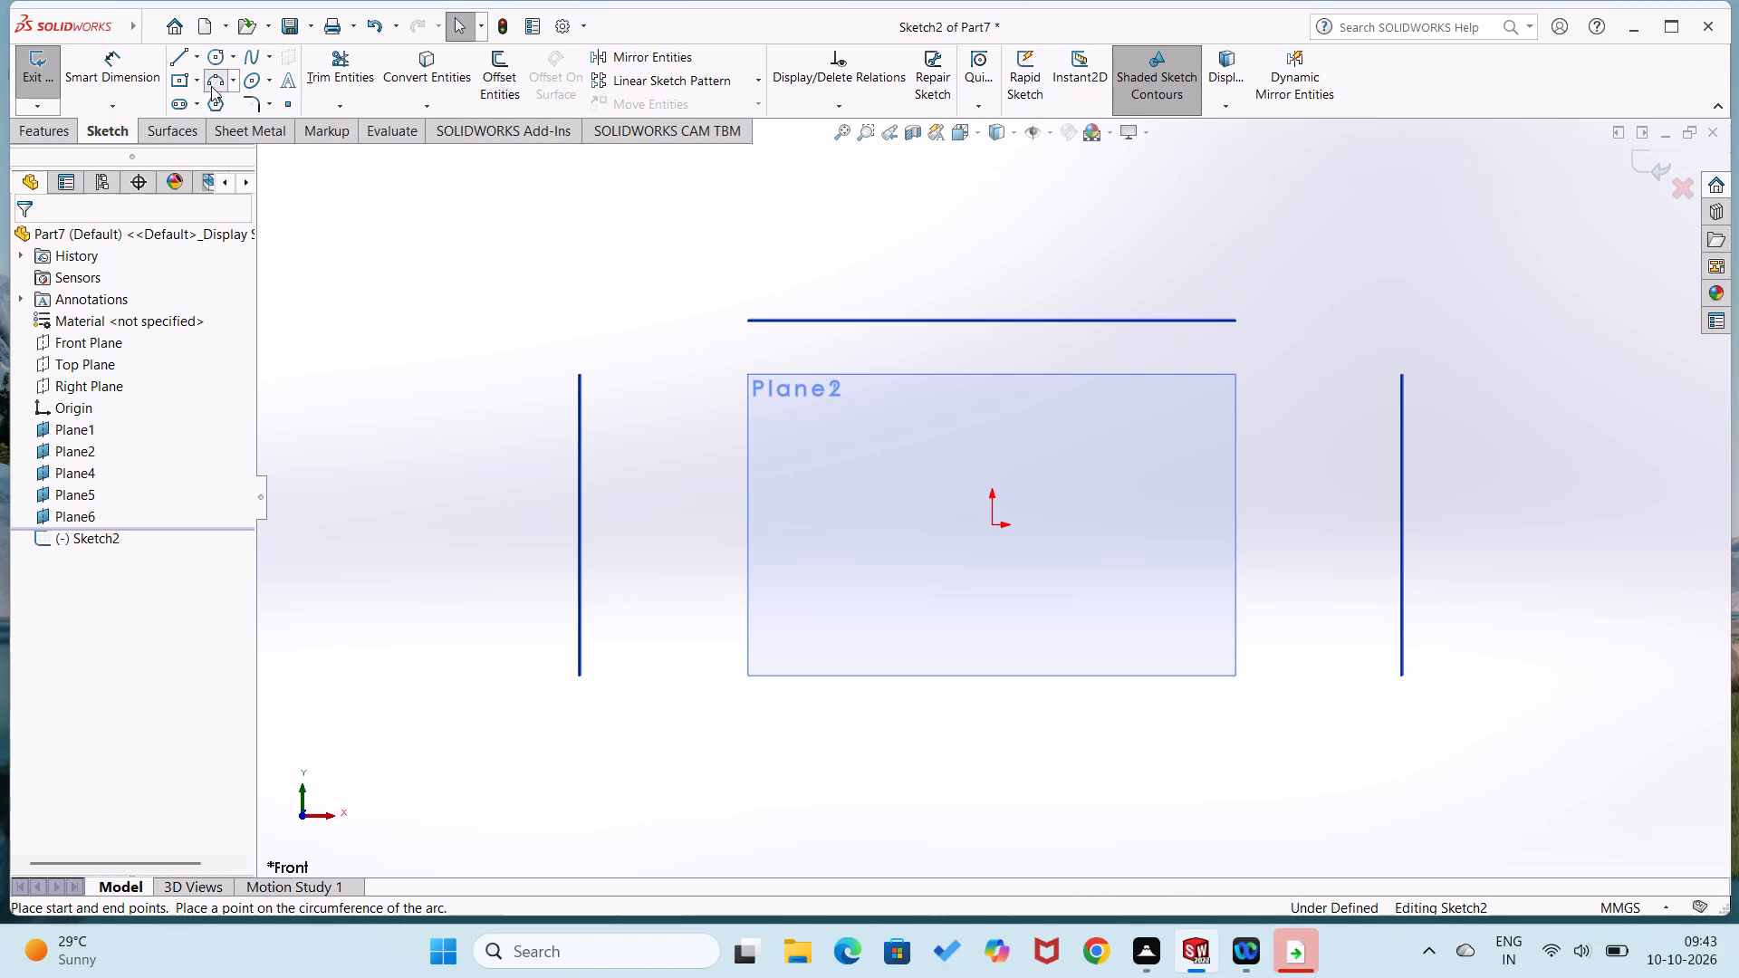
pyautogui.click(39, 312)
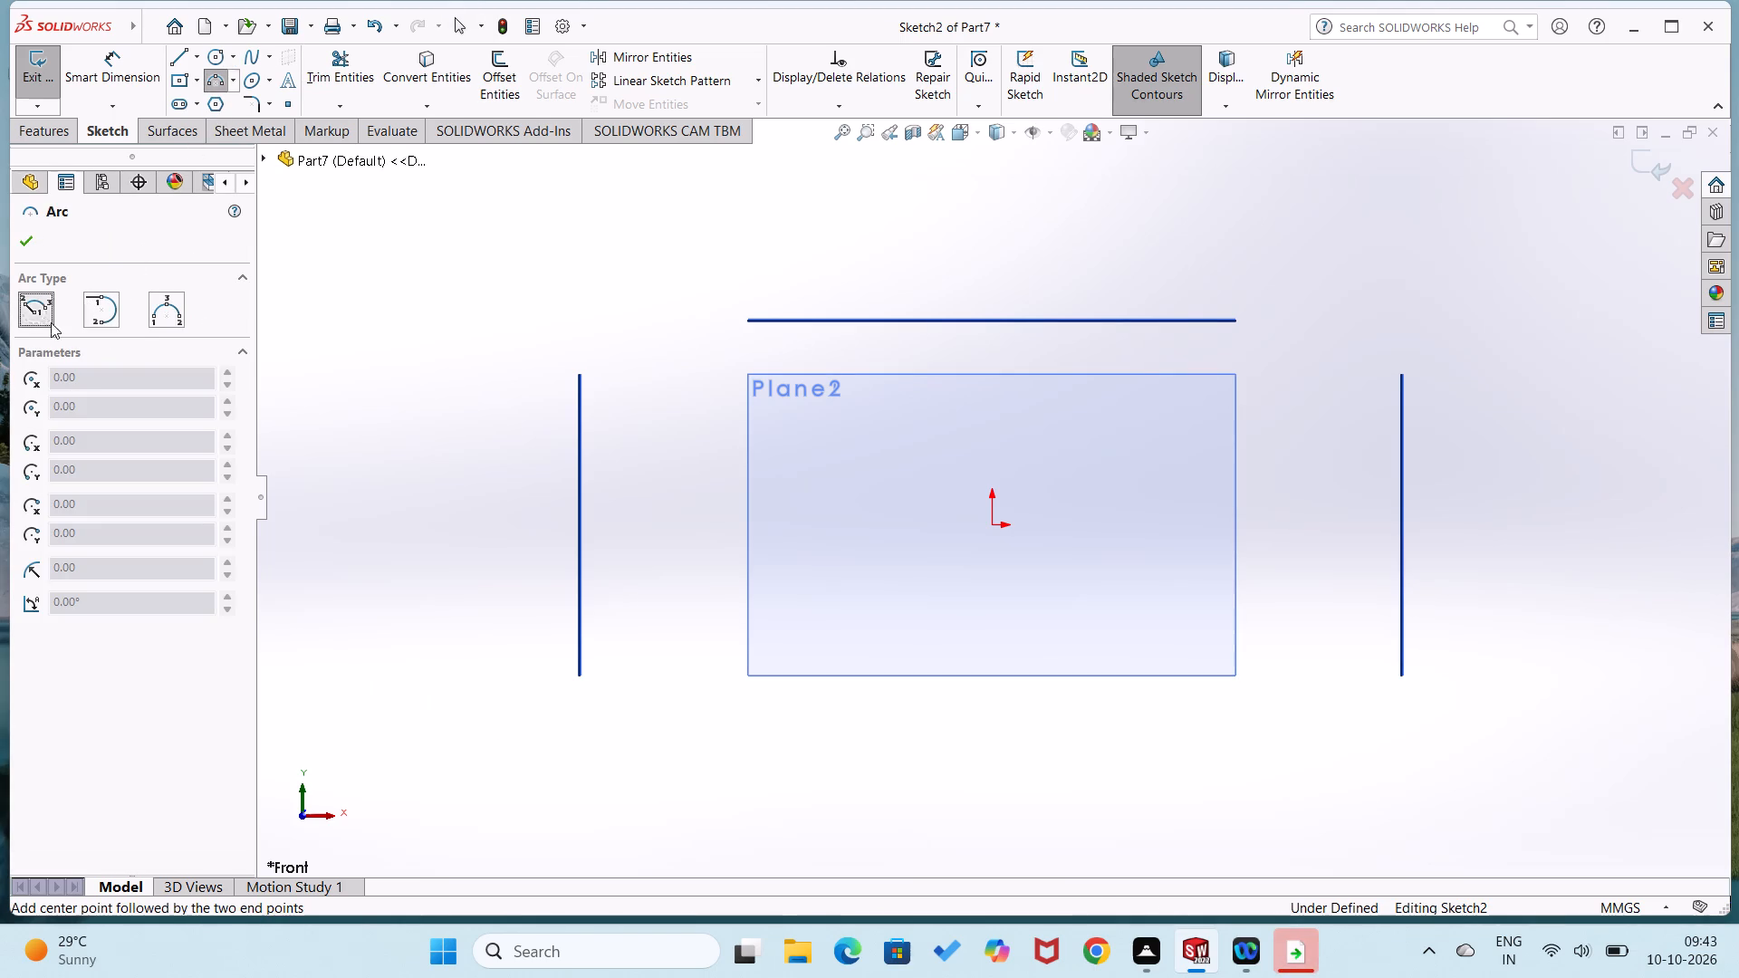
pyautogui.click(990, 527)
pyautogui.click(873, 526)
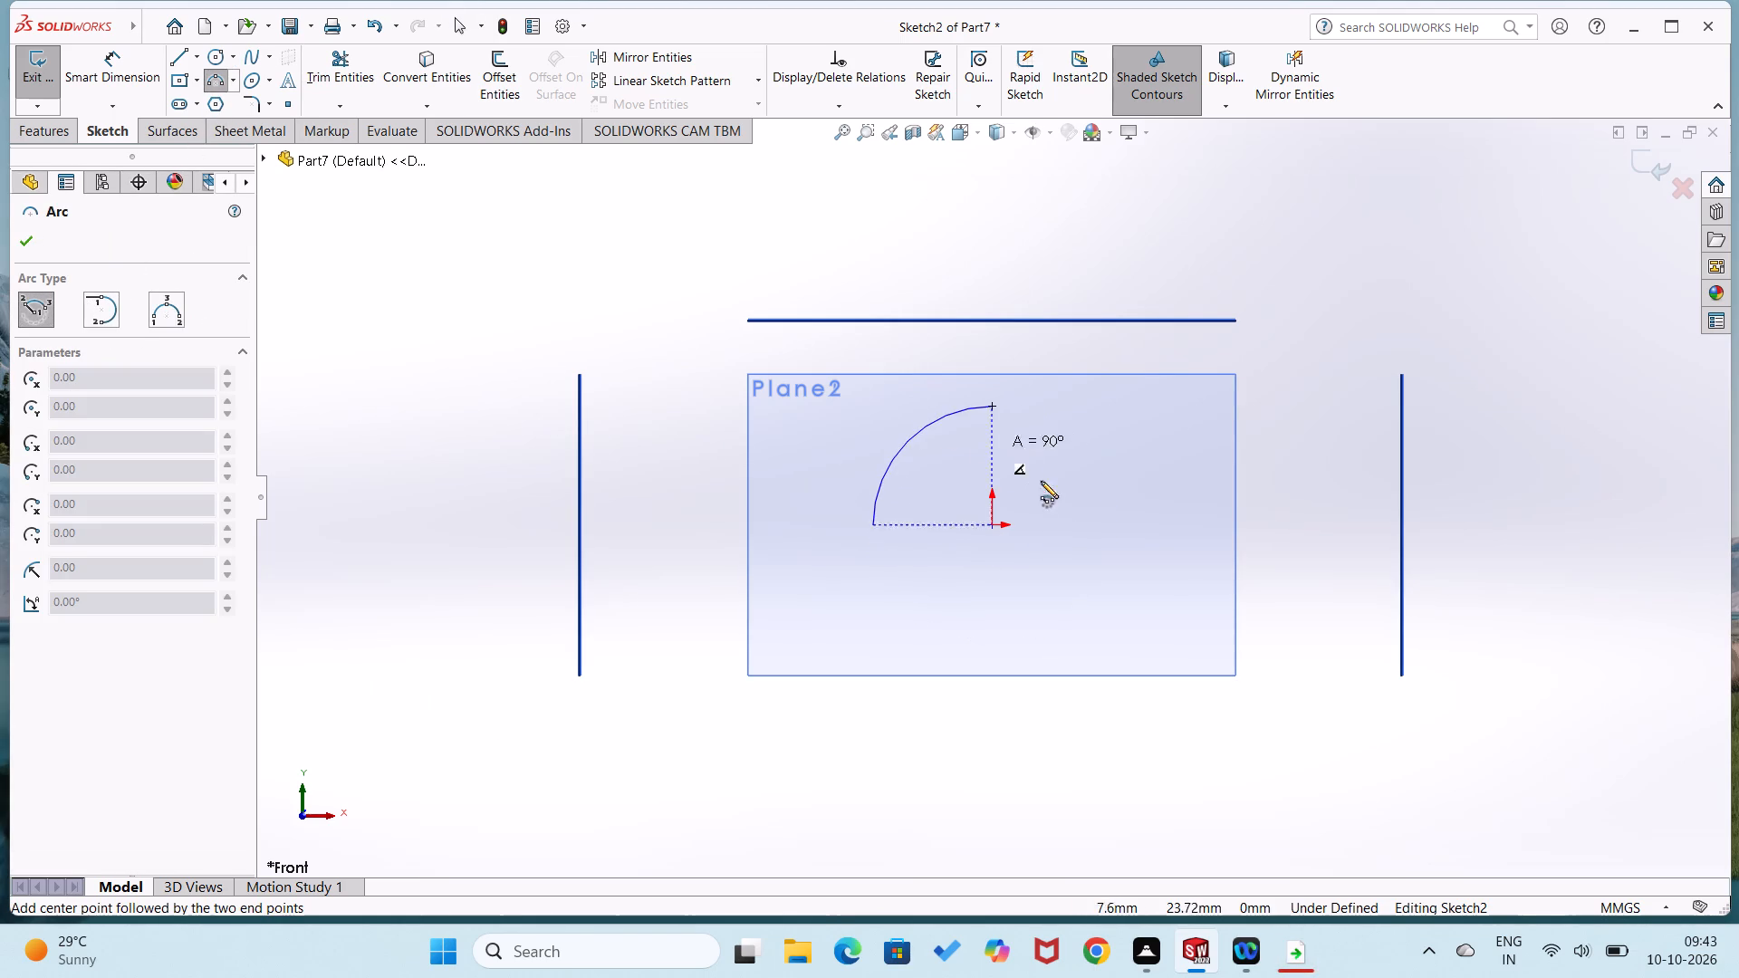
pyautogui.click(1116, 527)
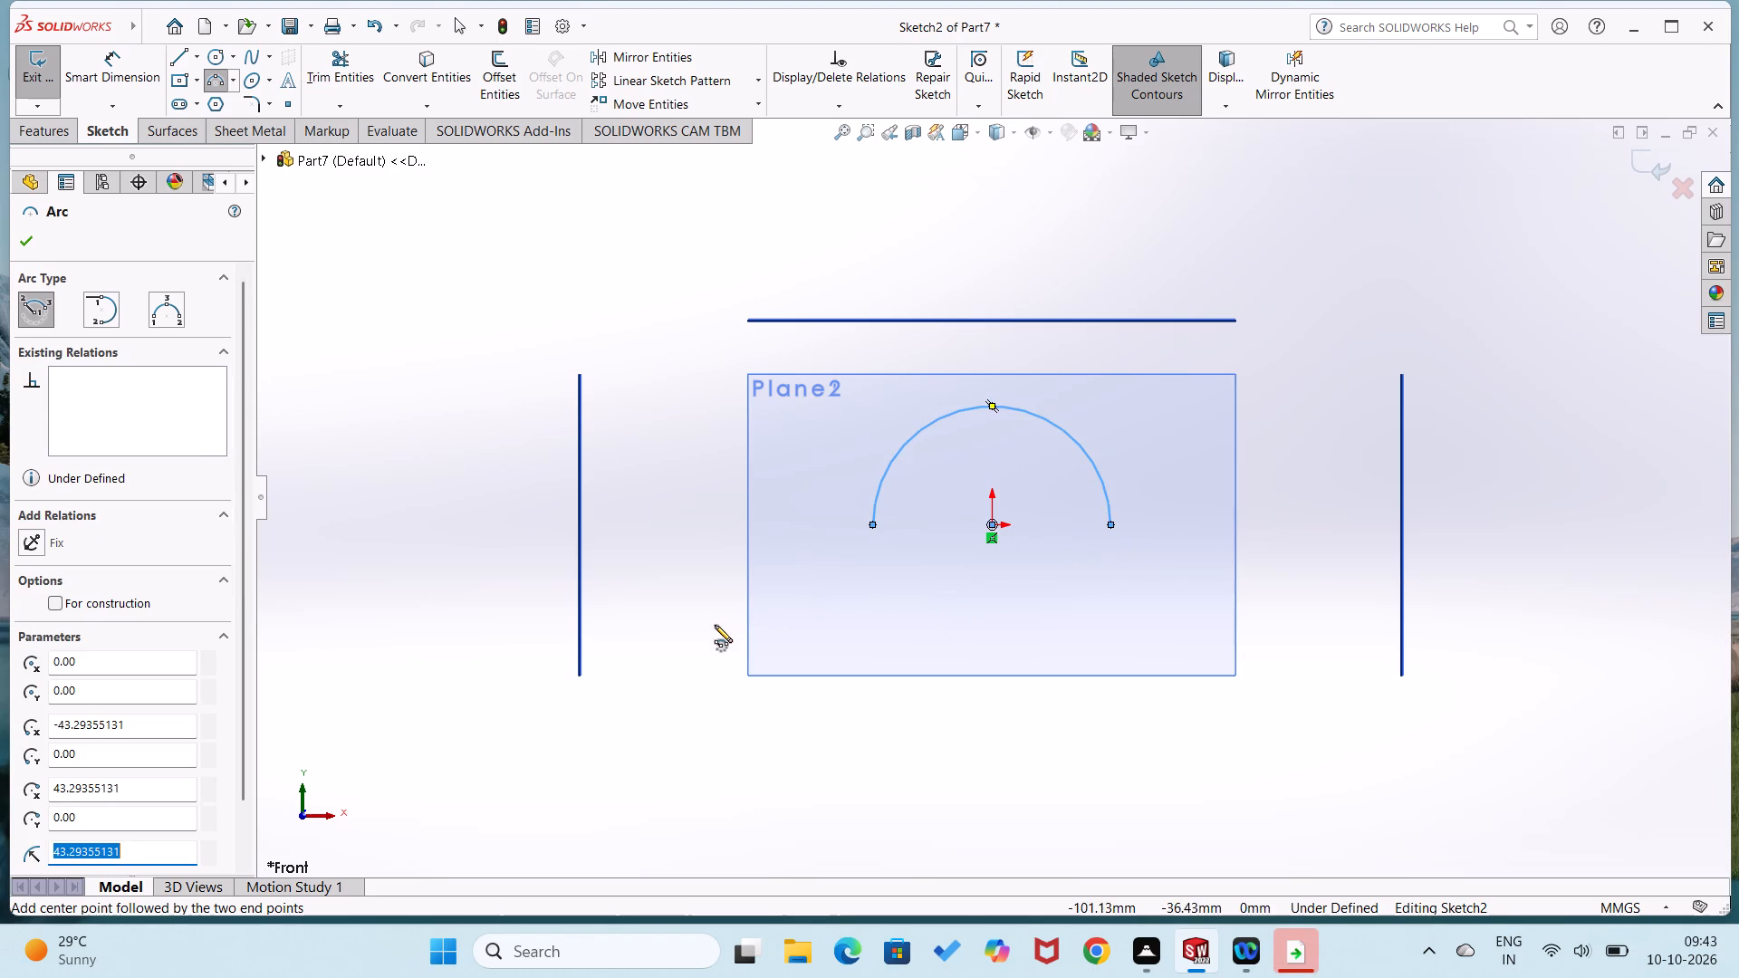
# Dimension the semicircle's radius as 50 mm and exit the sketch.
pyautogui.moveTo(703, 603); pyautogui.dragTo(734, 417, button='right')
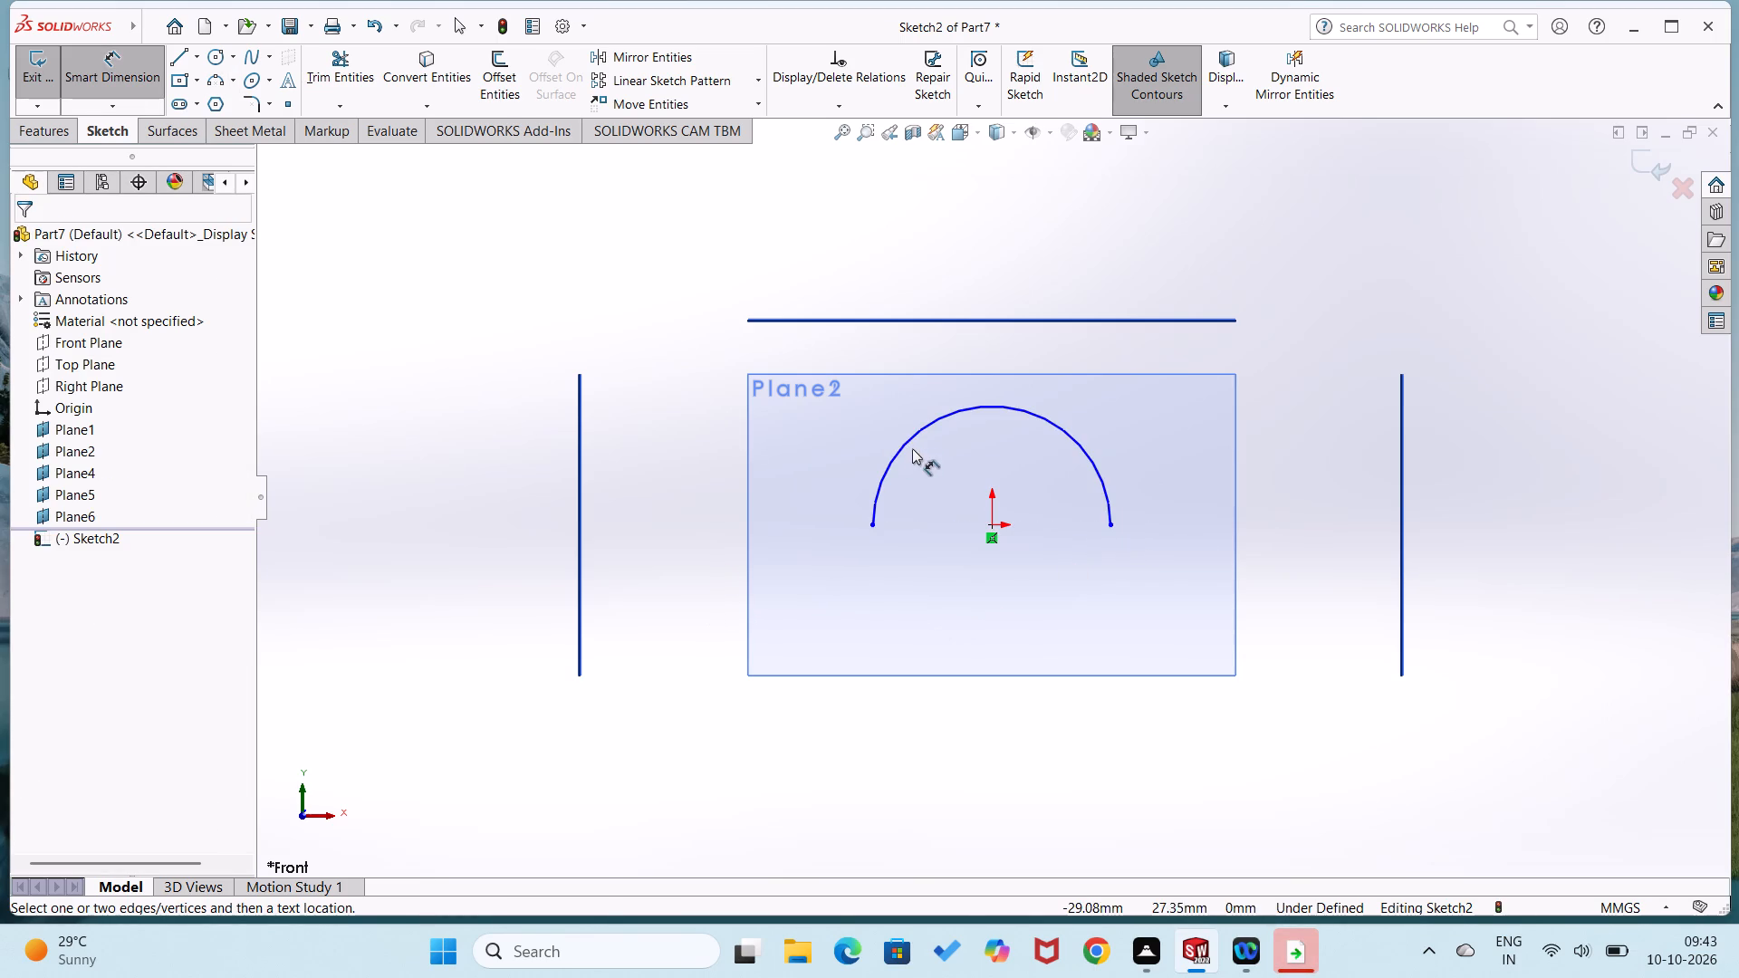
pyautogui.click(910, 441)
pyautogui.click(936, 484)
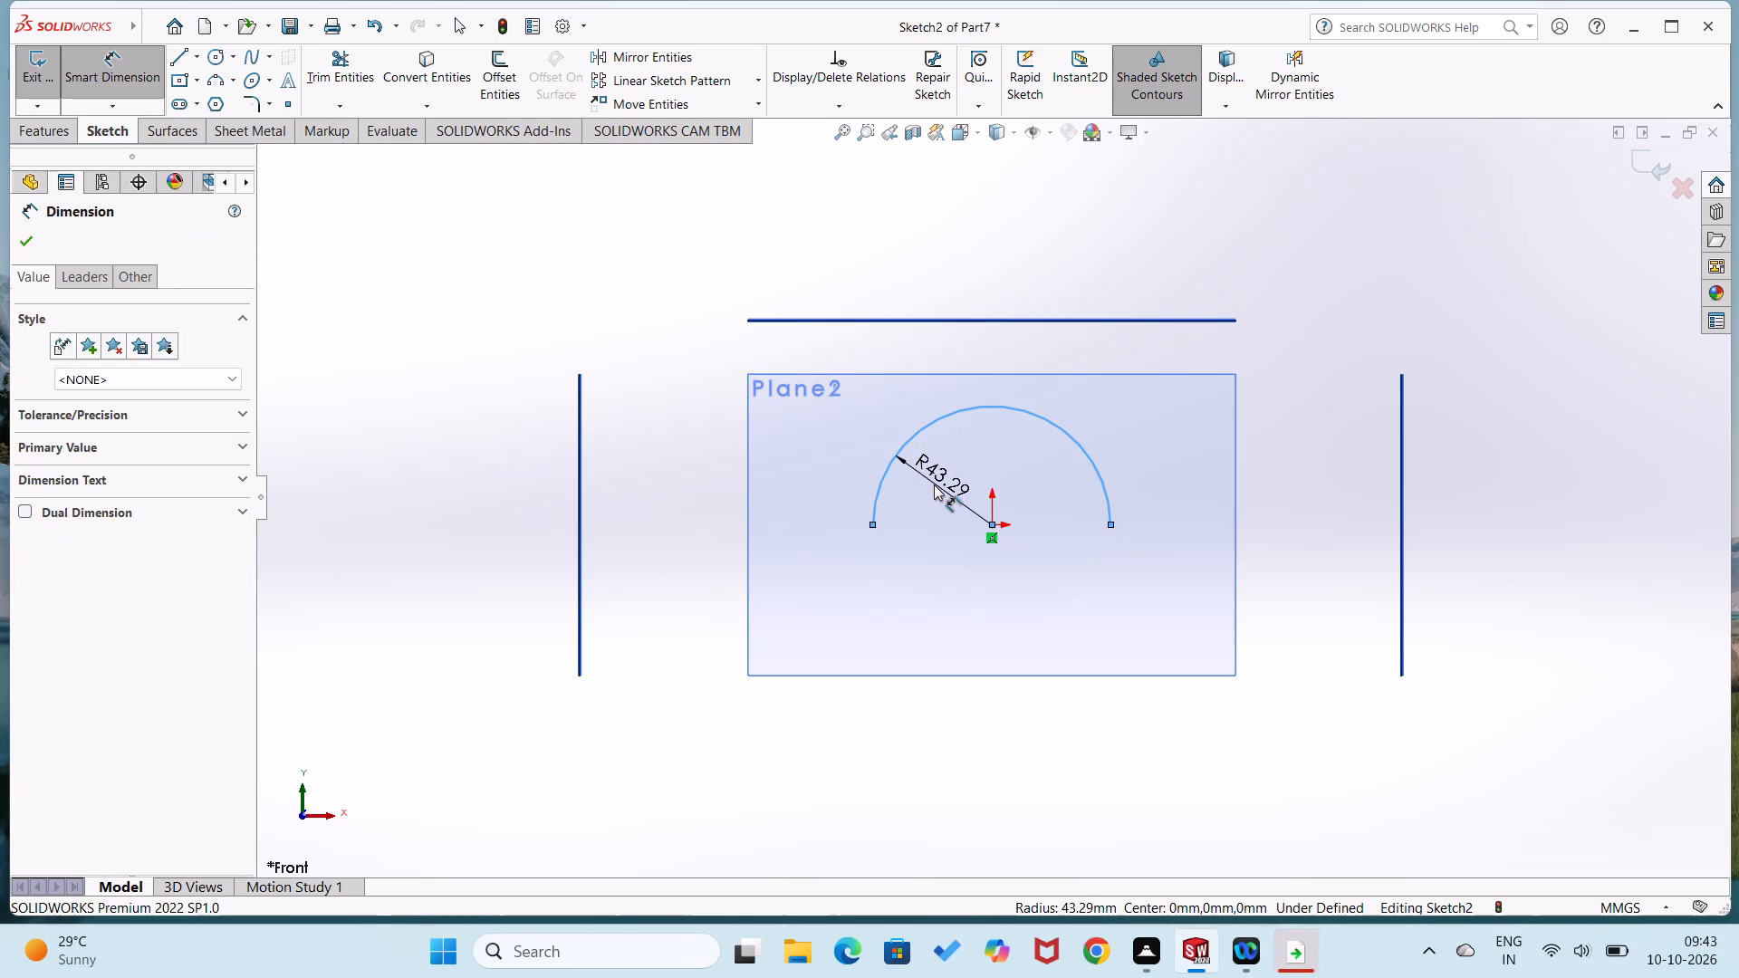
pyautogui.press('5')
pyautogui.press('0')
pyautogui.press('Return')
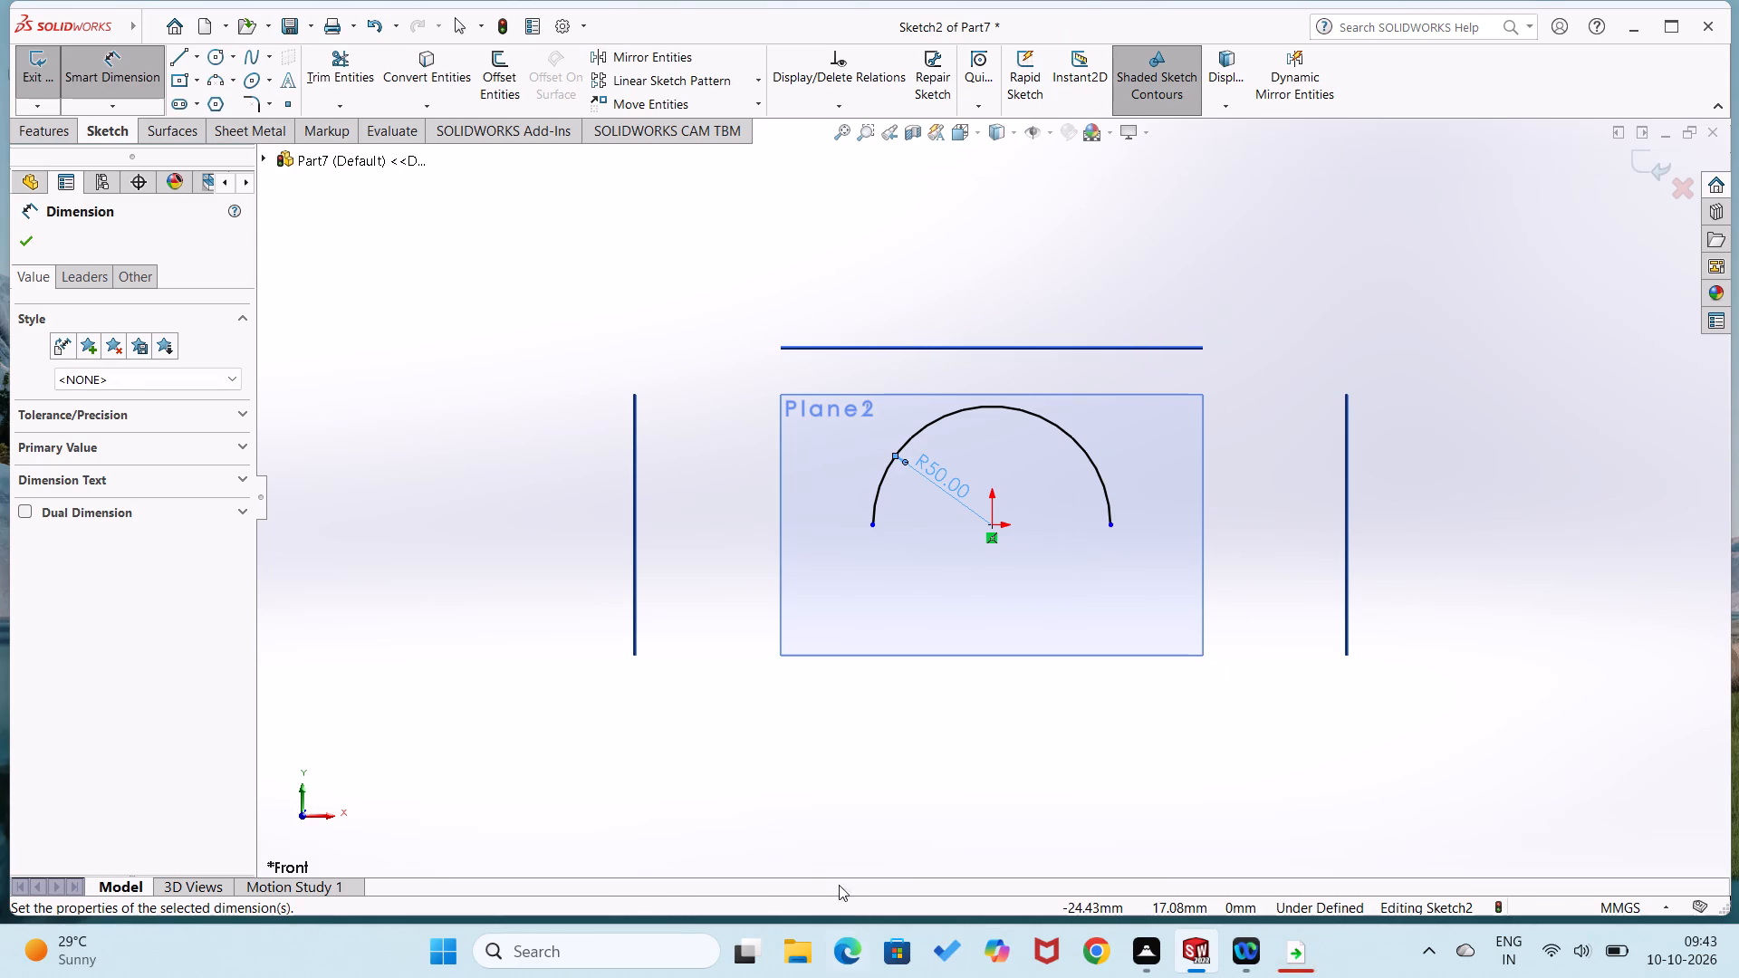
pyautogui.click(700, 423)
pyautogui.moveTo(786, 519); pyautogui.dragTo(812, 554, button='middle')
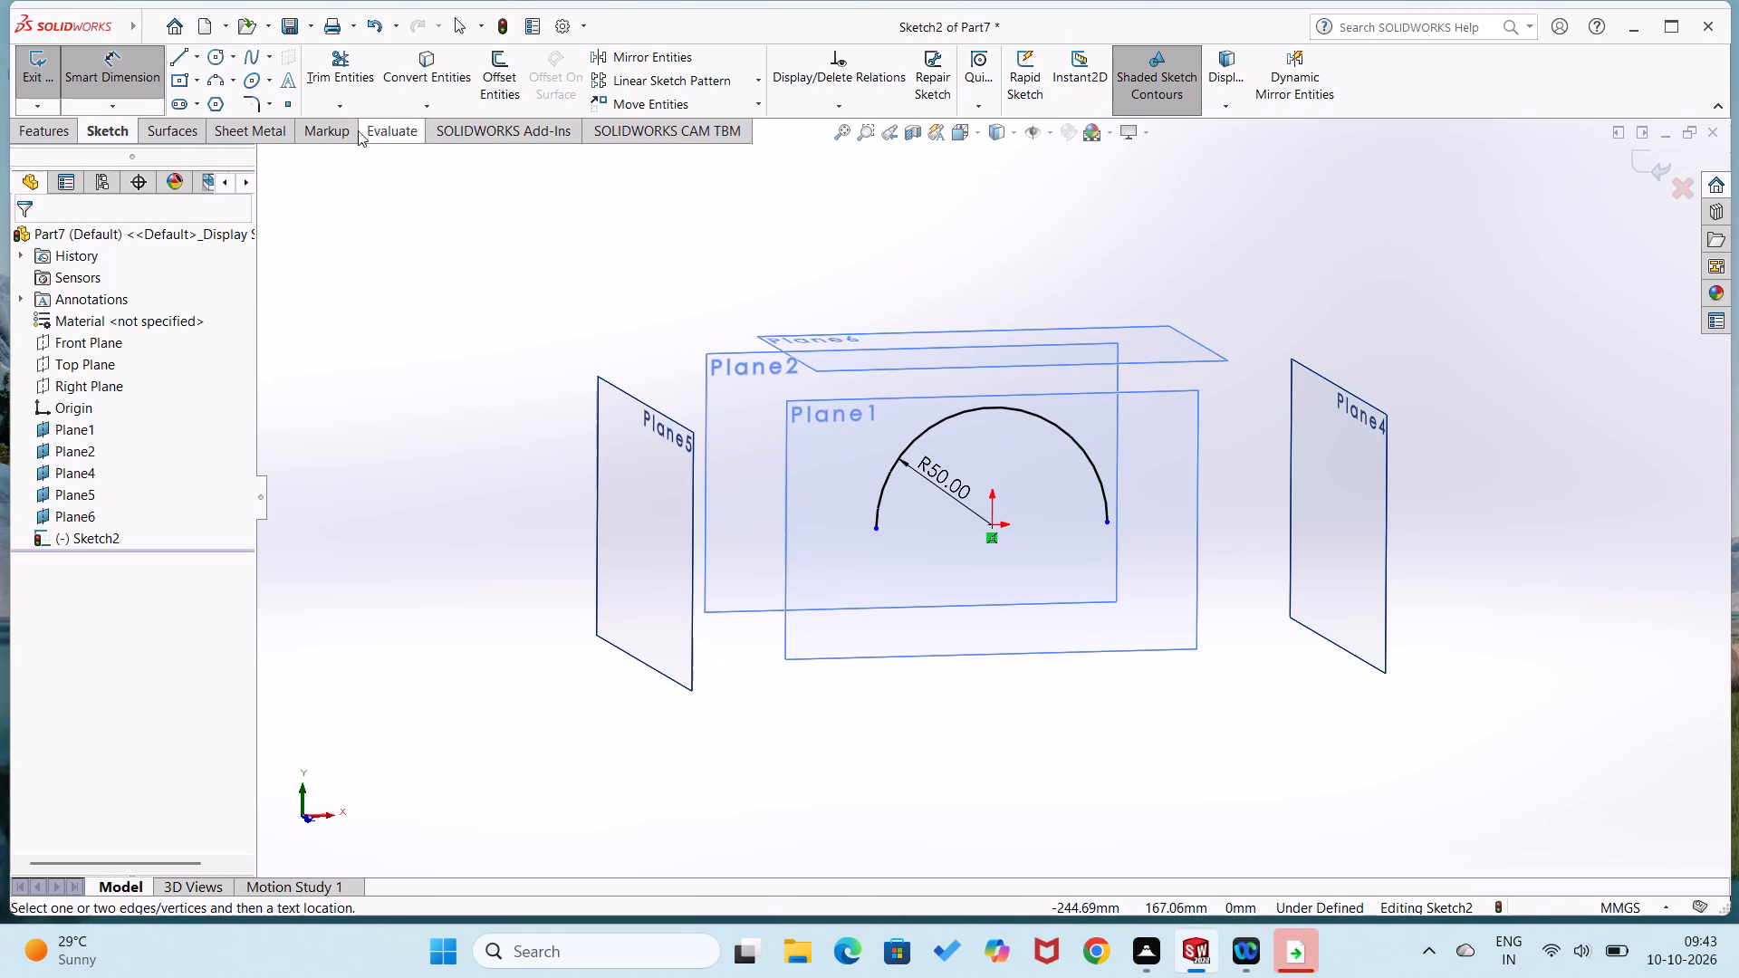
pyautogui.click(34, 66)
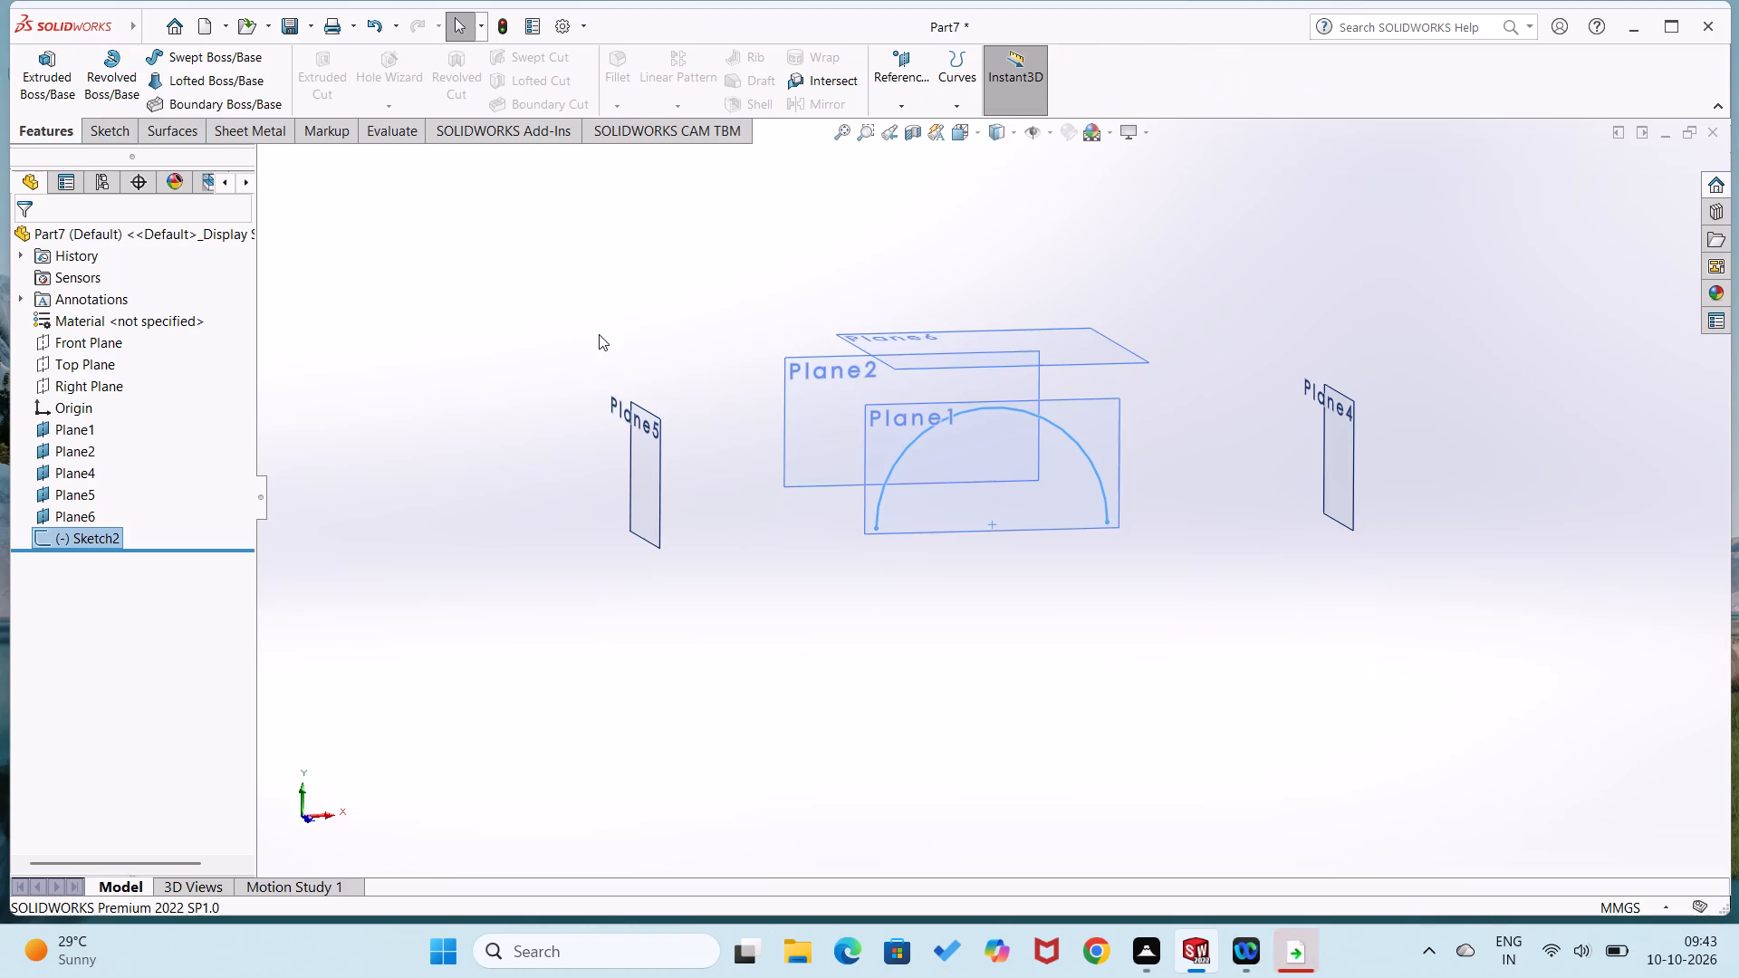
# On Plane2, sketch an upper semicircular centerpoint arc centred on the origin, with a radius of about 89 mm.
pyautogui.rightClick(793, 369)
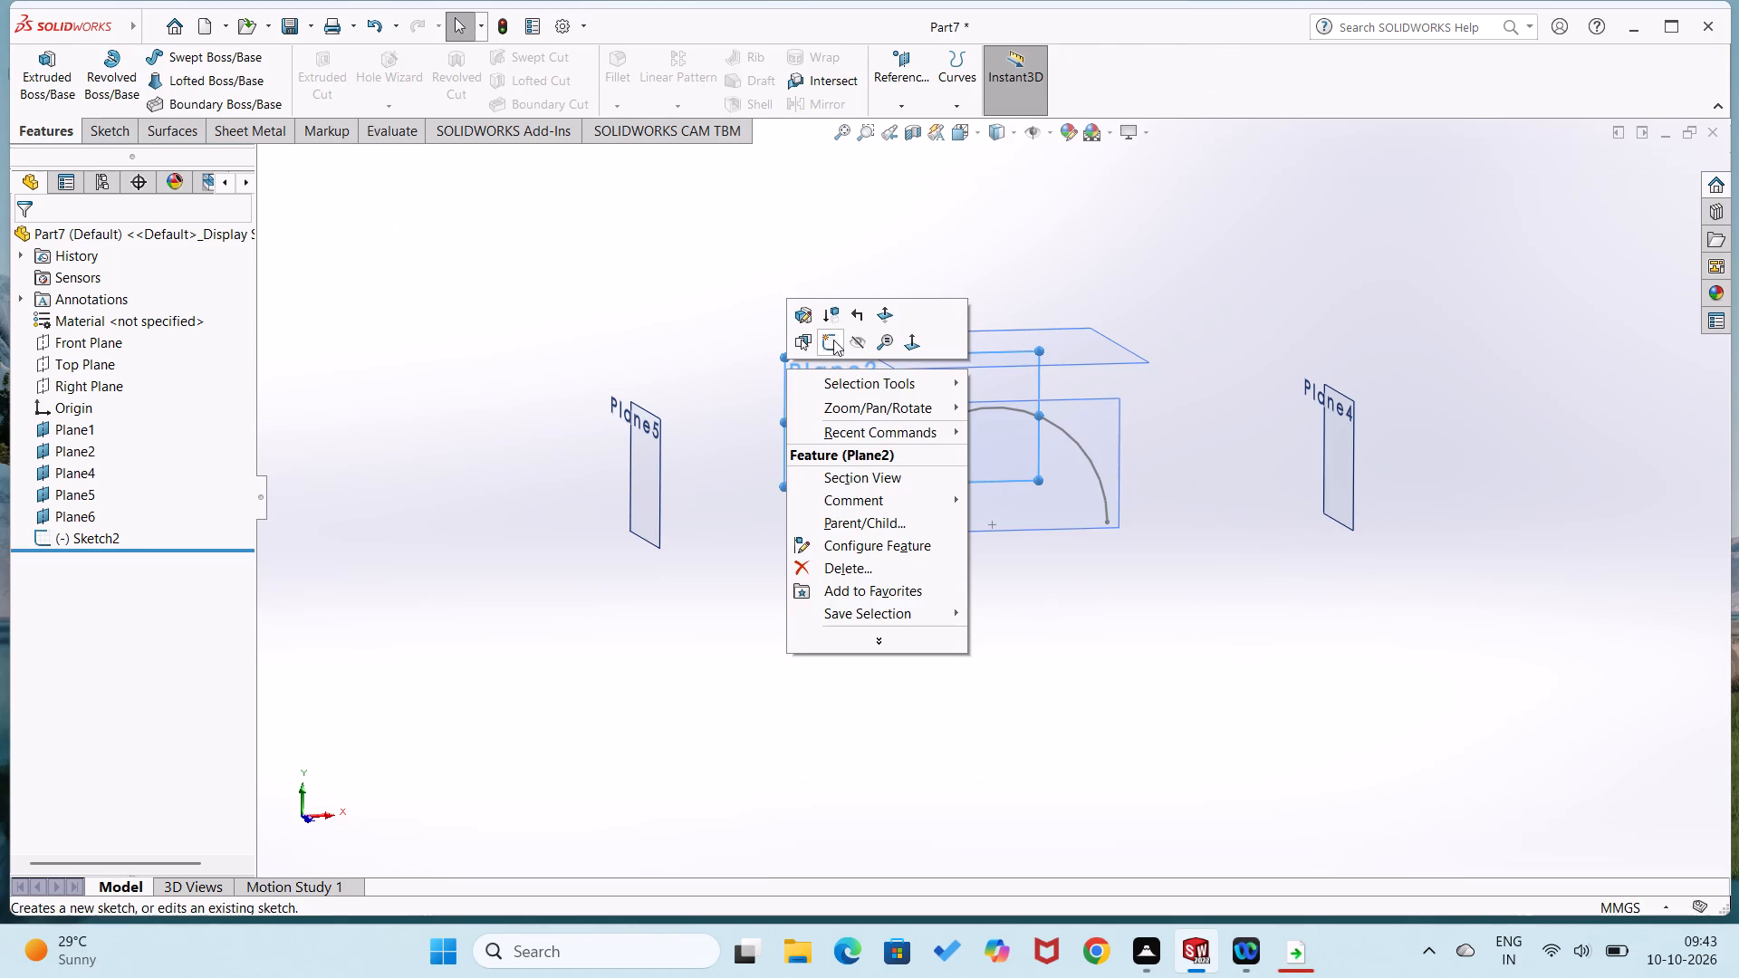
pyautogui.click(833, 340)
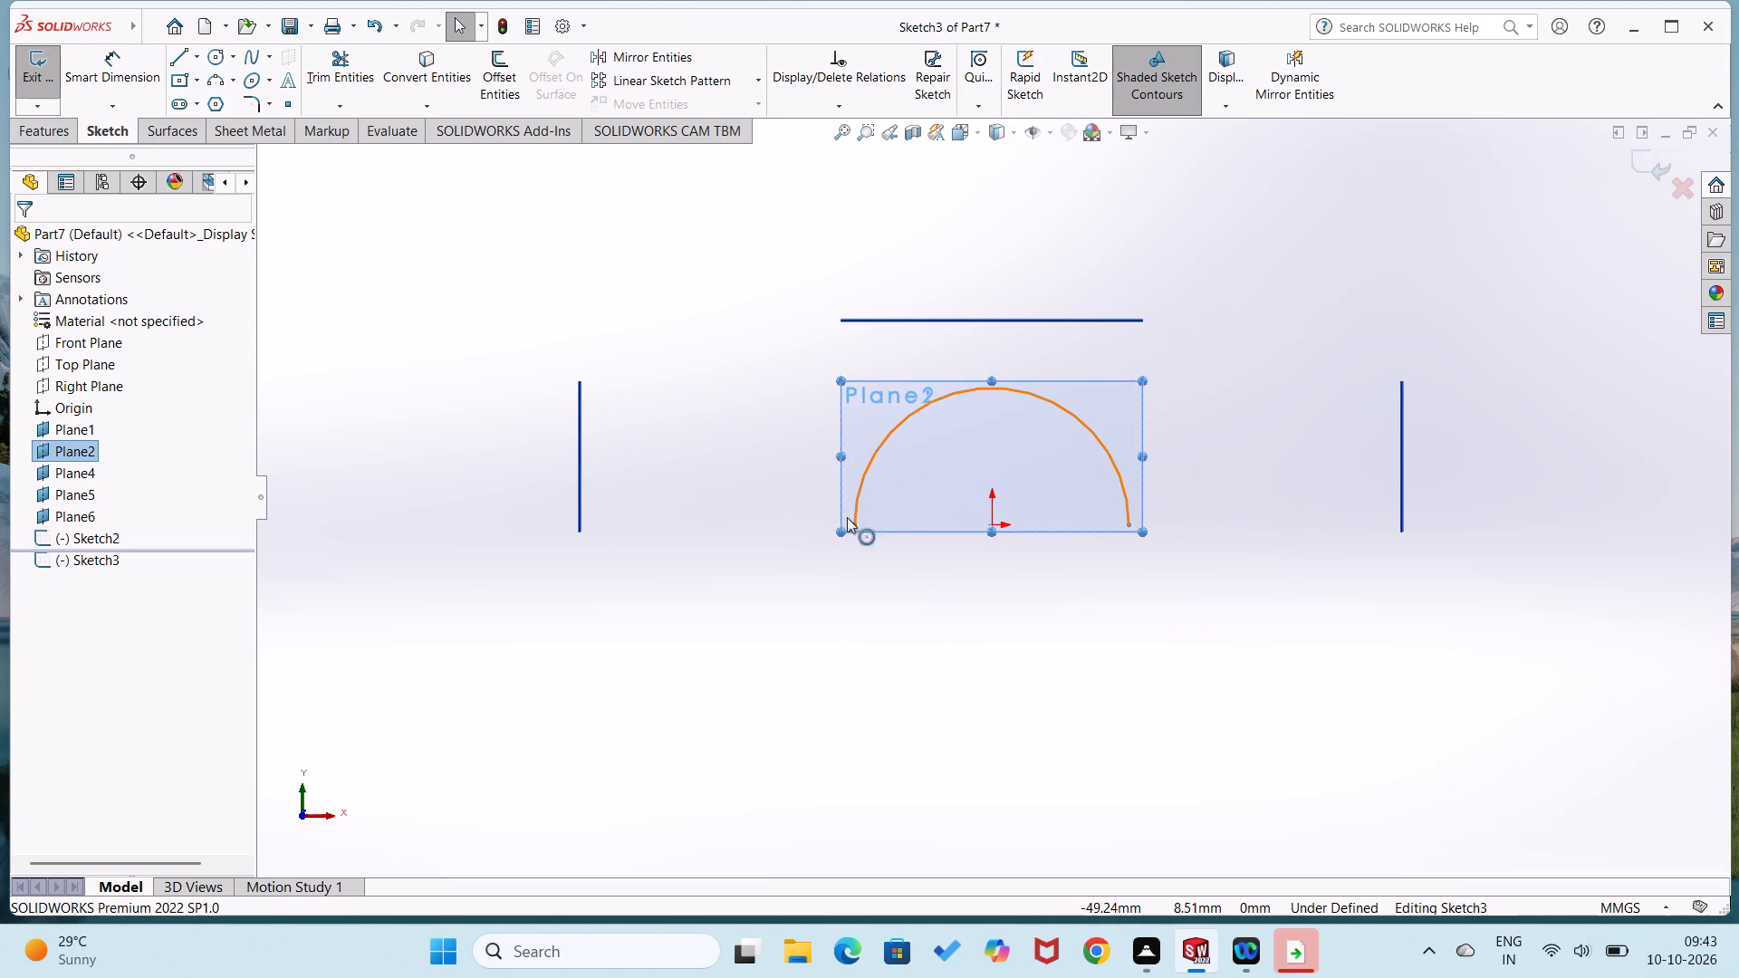
pyautogui.click(207, 81)
pyautogui.click(28, 312)
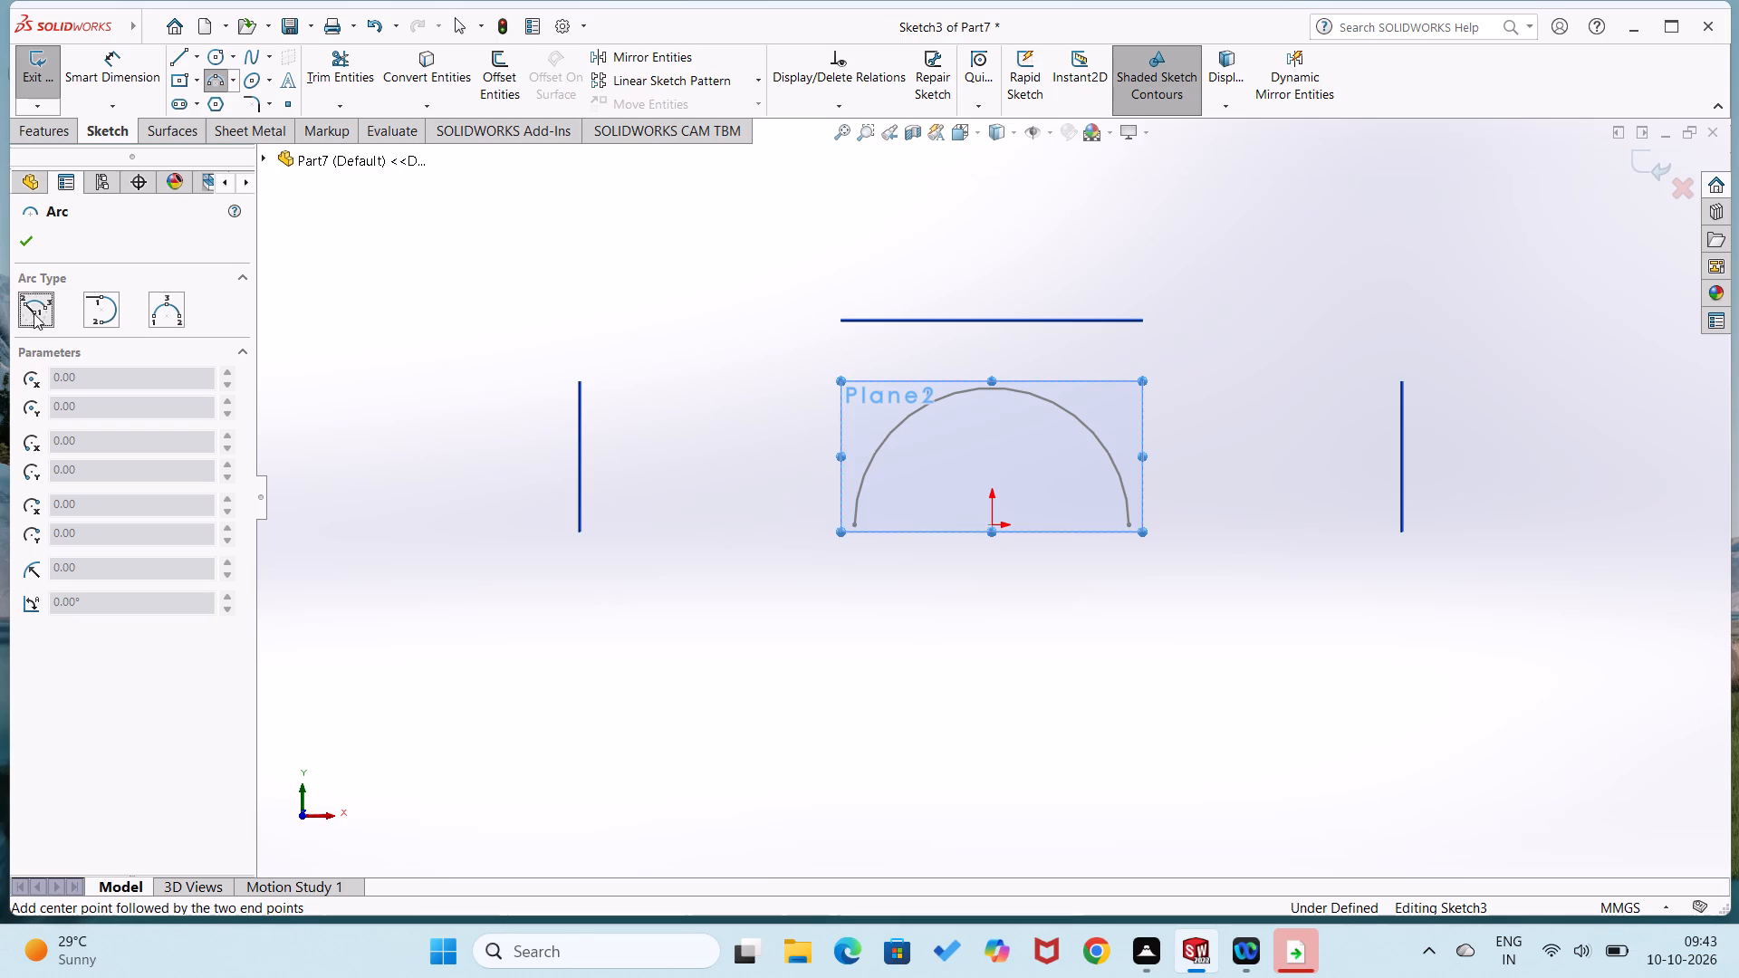
pyautogui.click(994, 523)
pyautogui.click(747, 523)
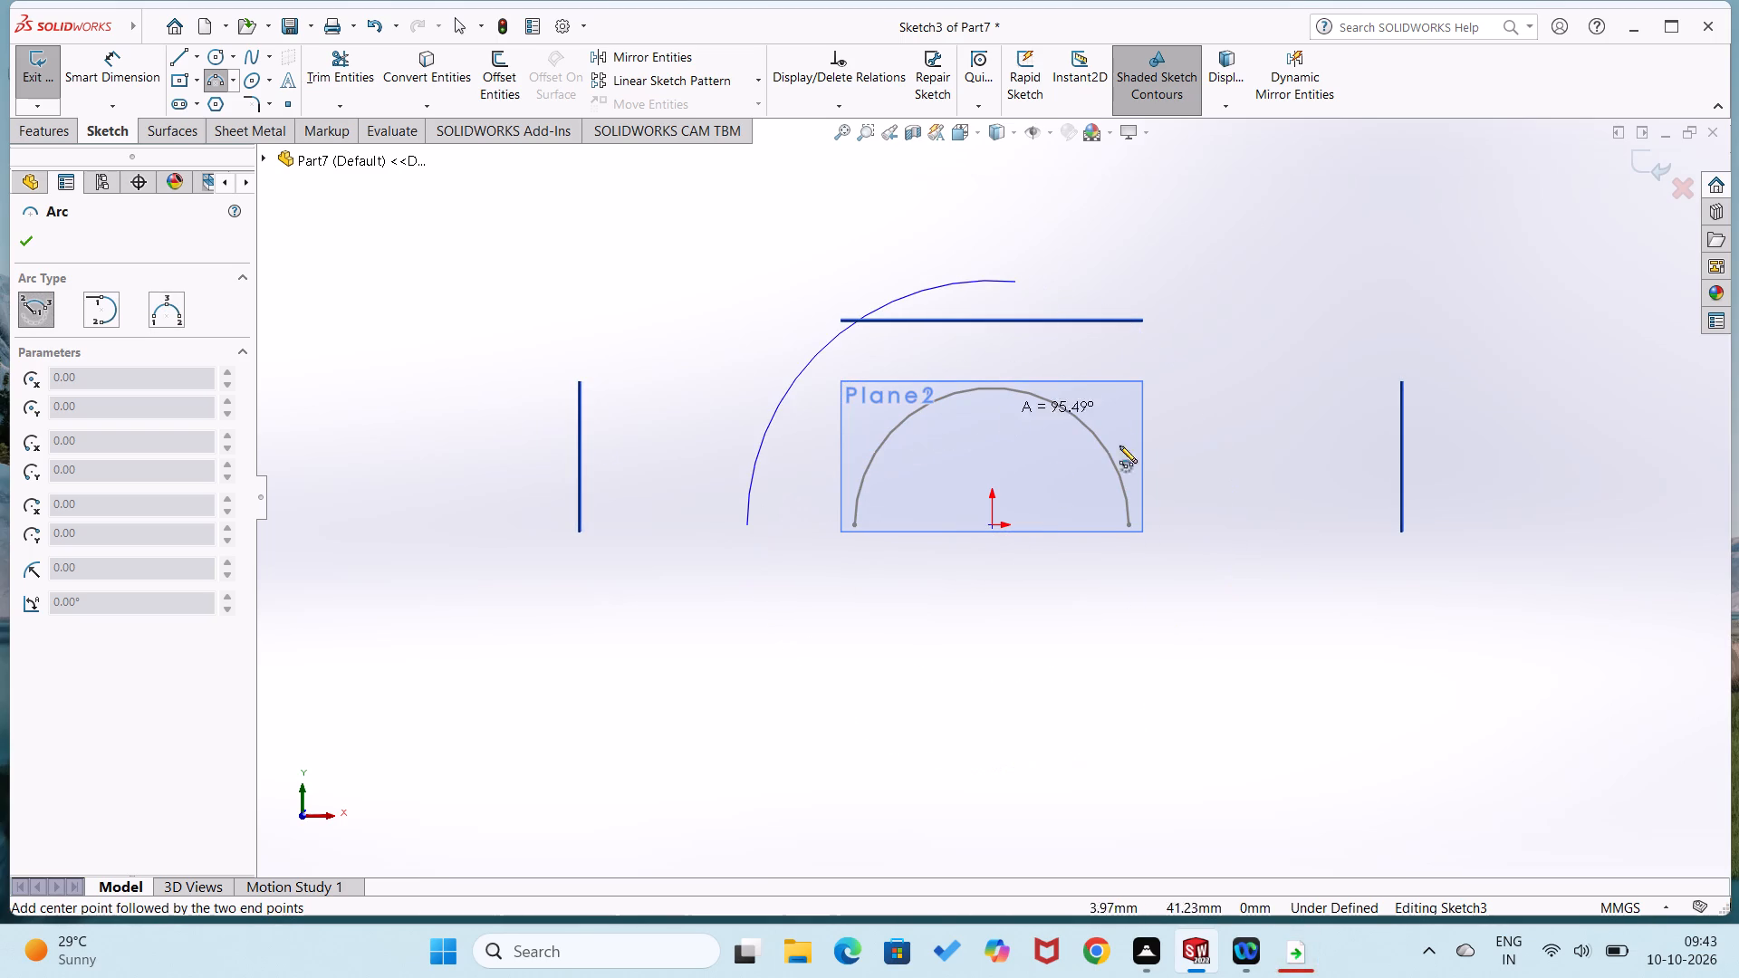
pyautogui.click(1227, 528)
# Dimension the larger semicircle's radius as 100 mm.
pyautogui.moveTo(1263, 564); pyautogui.dragTo(1307, 395, button='right')
pyautogui.moveTo(1225, 451); pyautogui.dragTo(1216, 465)
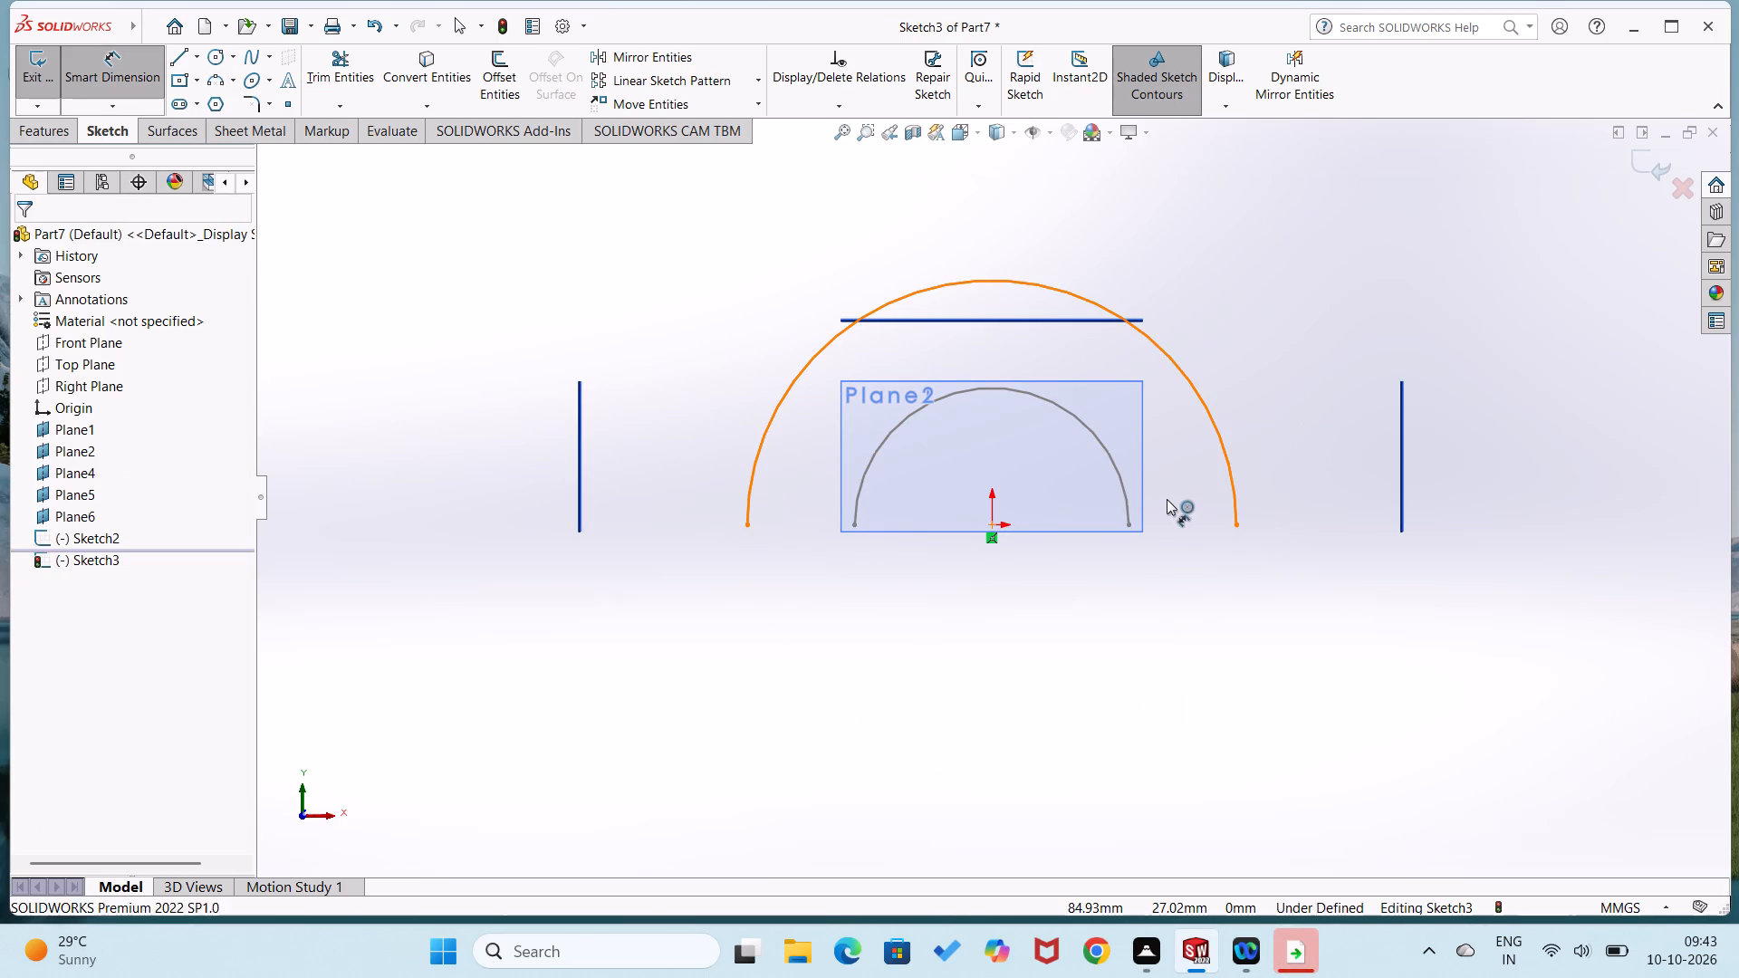
pyautogui.click(1159, 504)
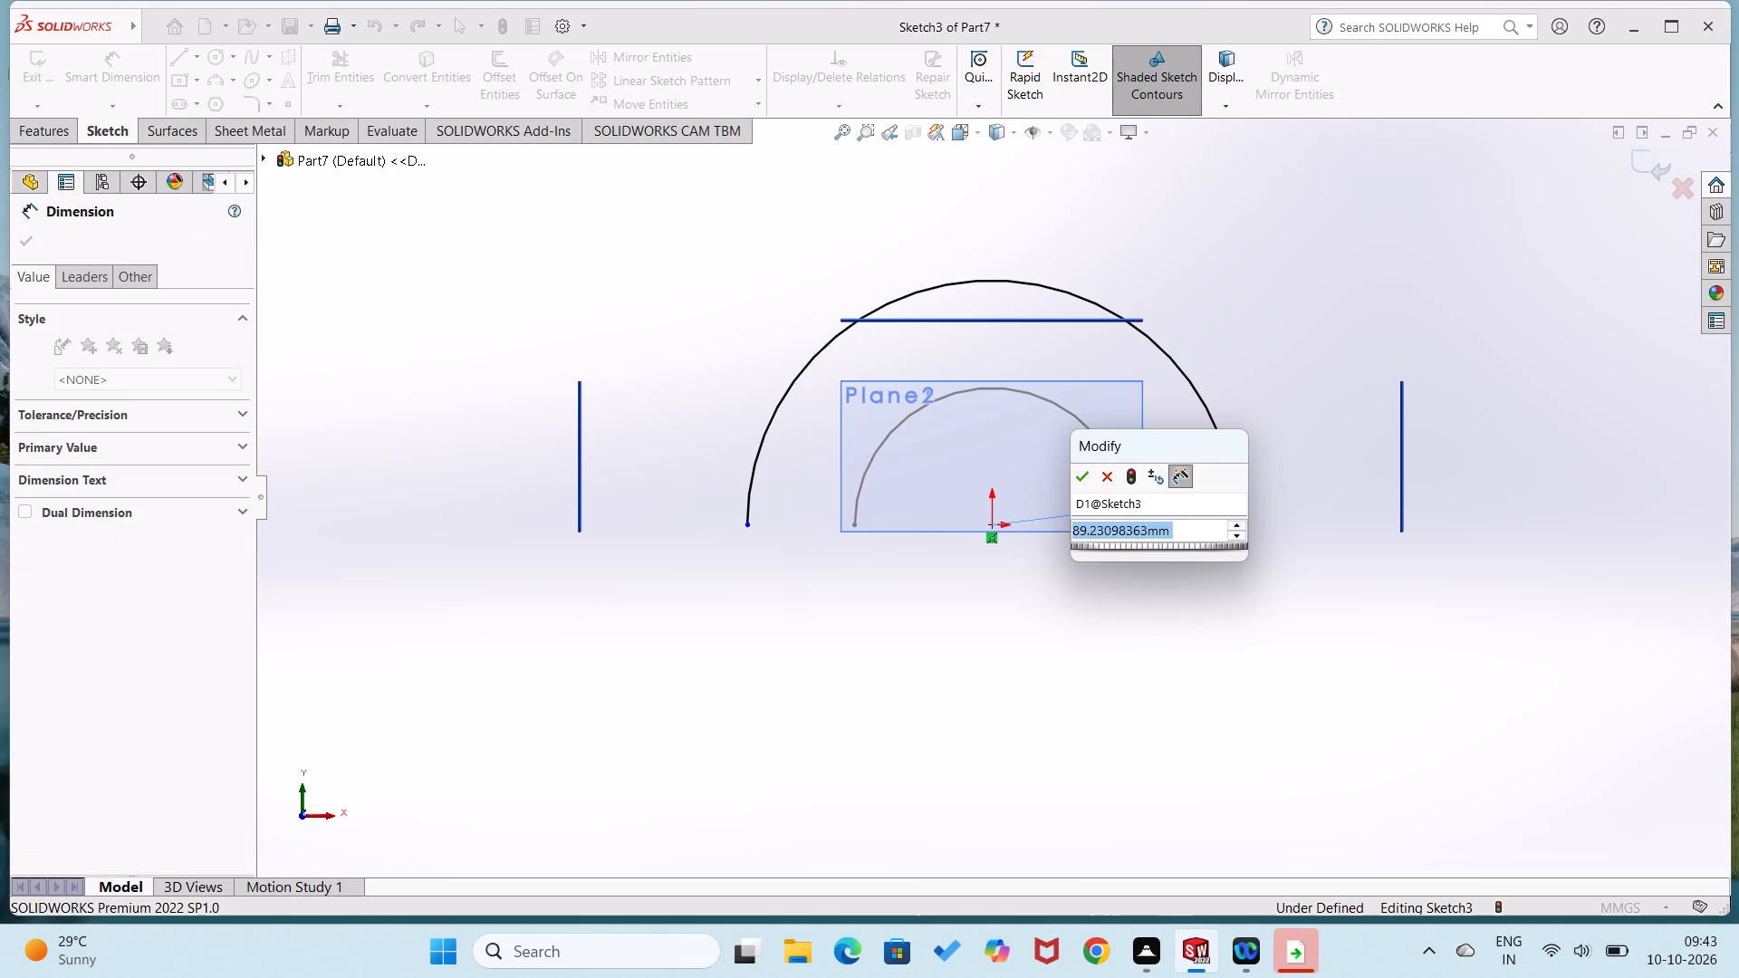
pyautogui.write('100')
pyautogui.press('Return')
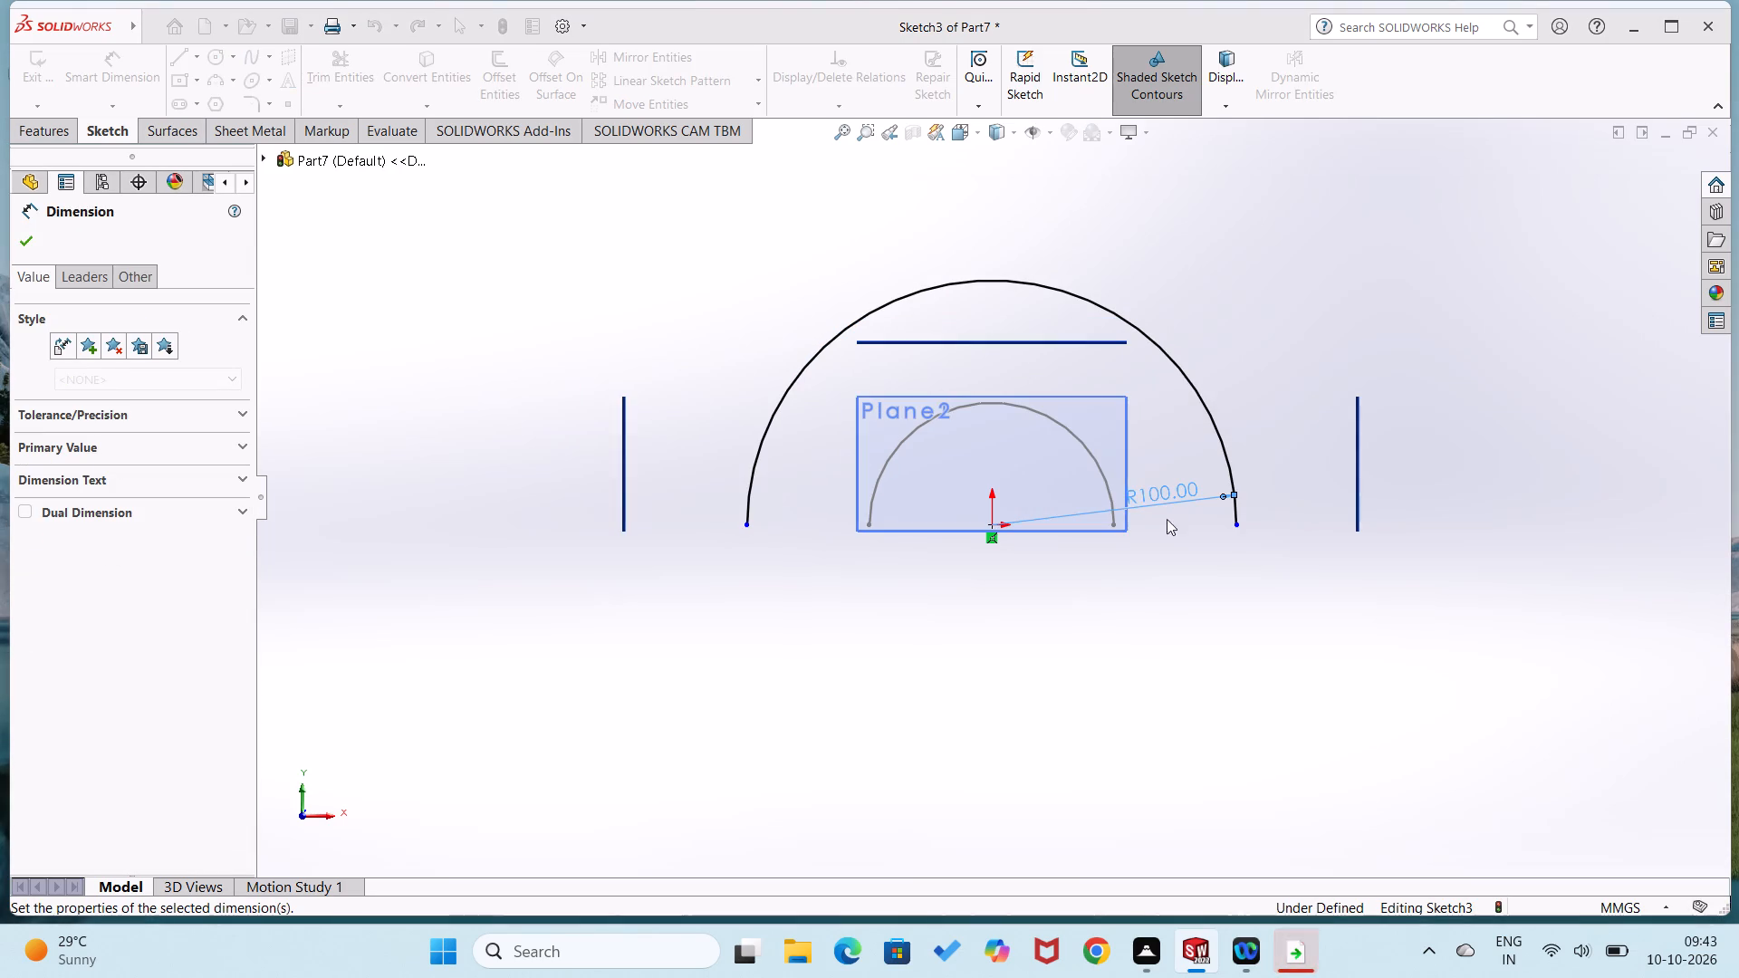
pyautogui.click(1159, 587)
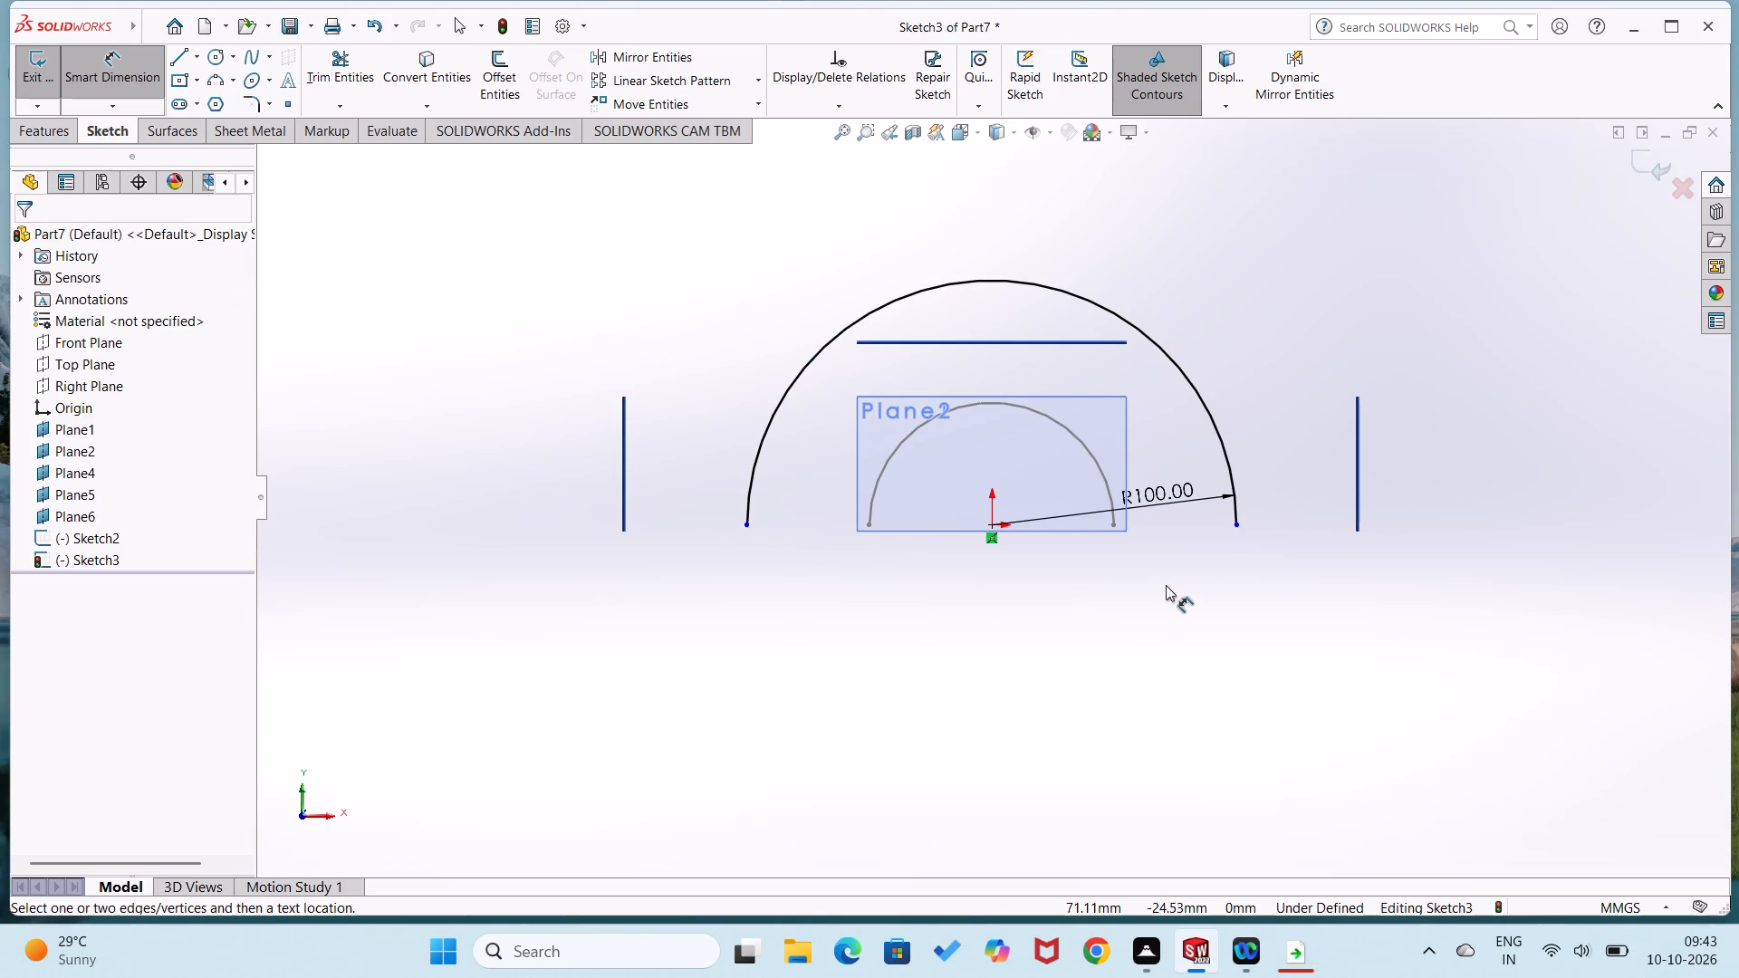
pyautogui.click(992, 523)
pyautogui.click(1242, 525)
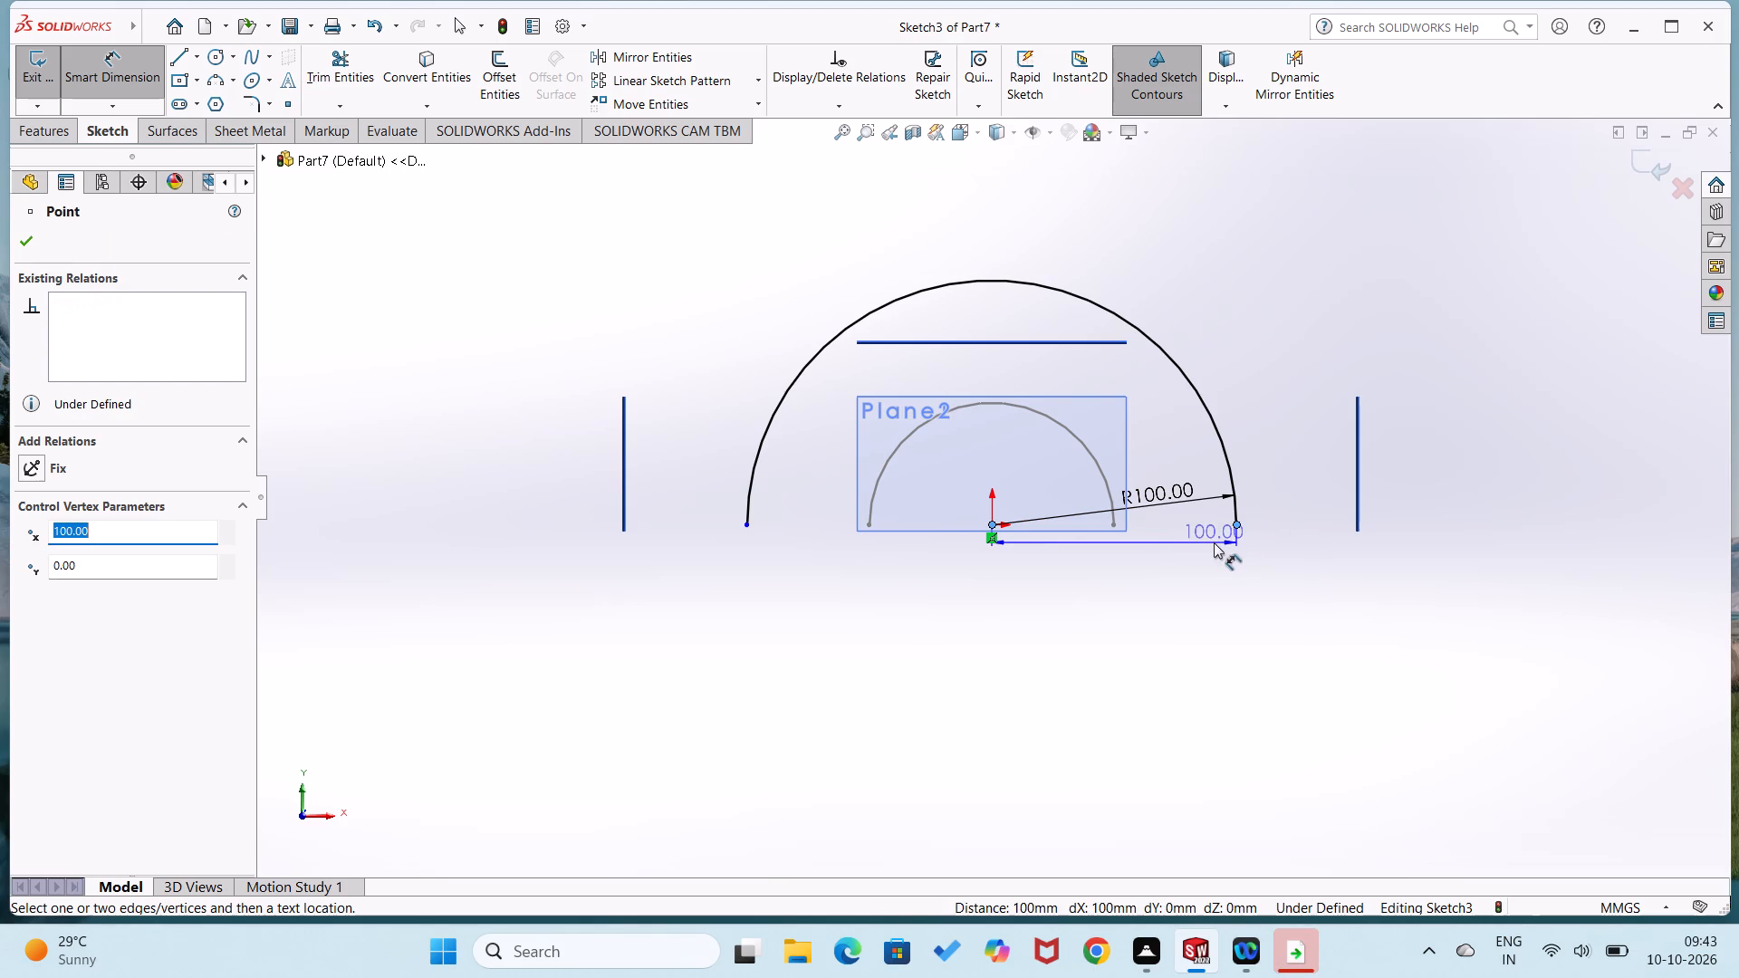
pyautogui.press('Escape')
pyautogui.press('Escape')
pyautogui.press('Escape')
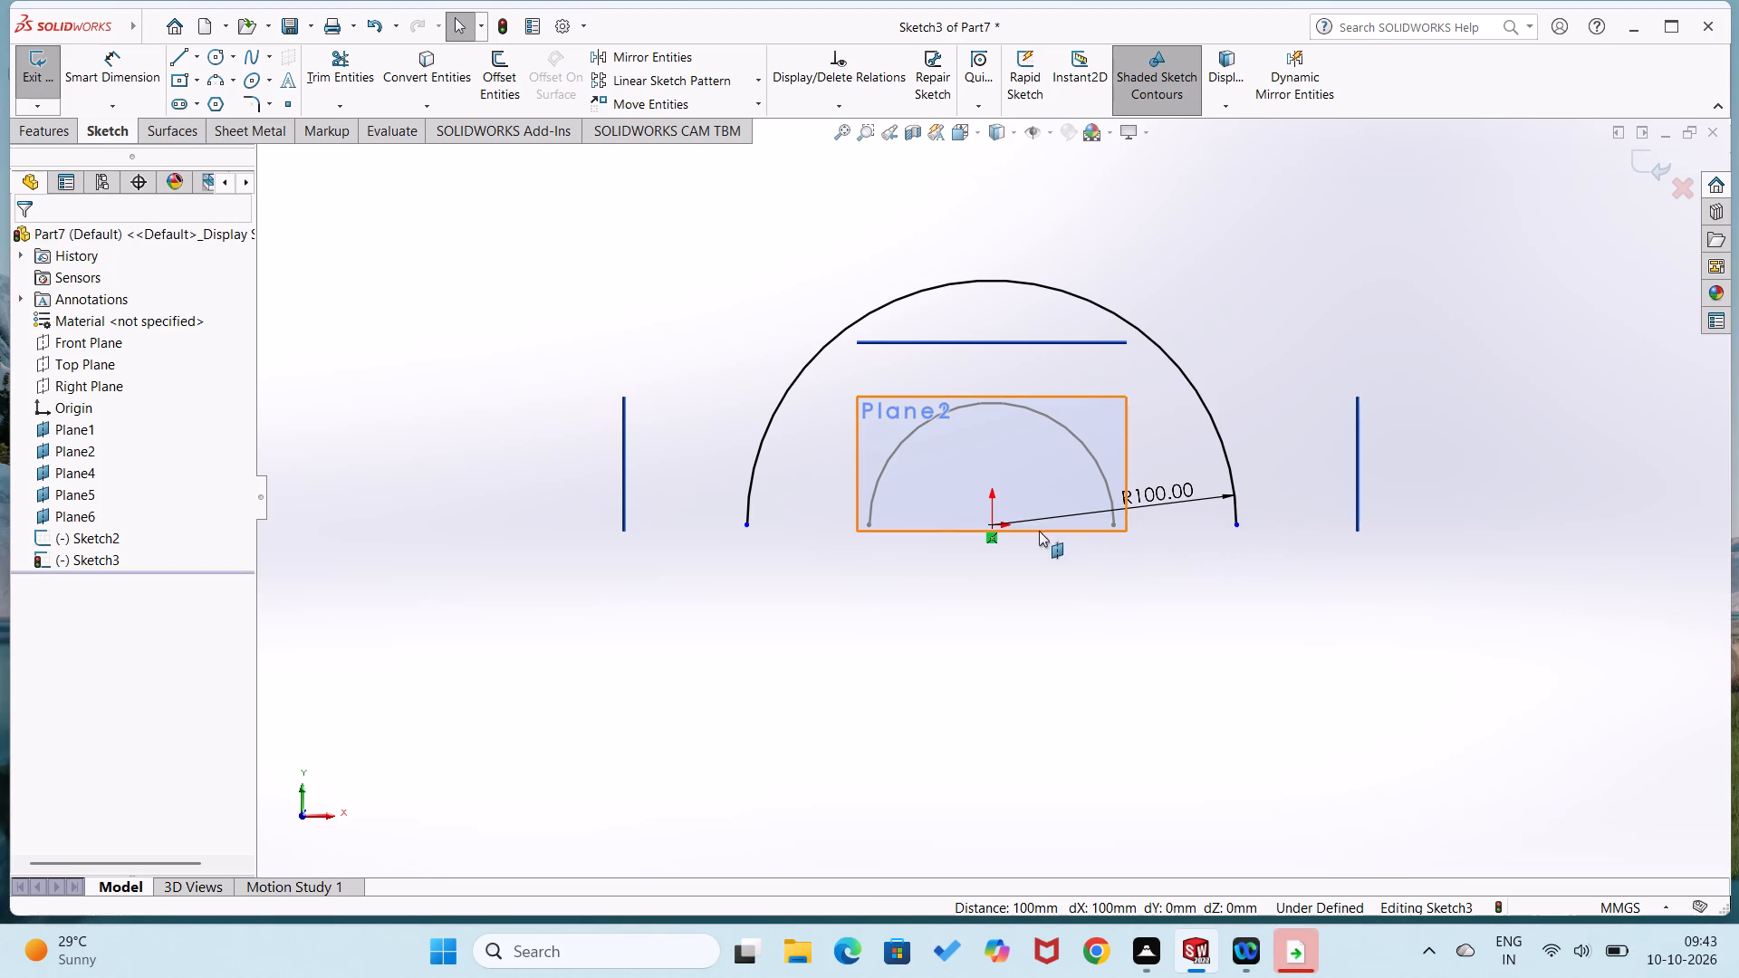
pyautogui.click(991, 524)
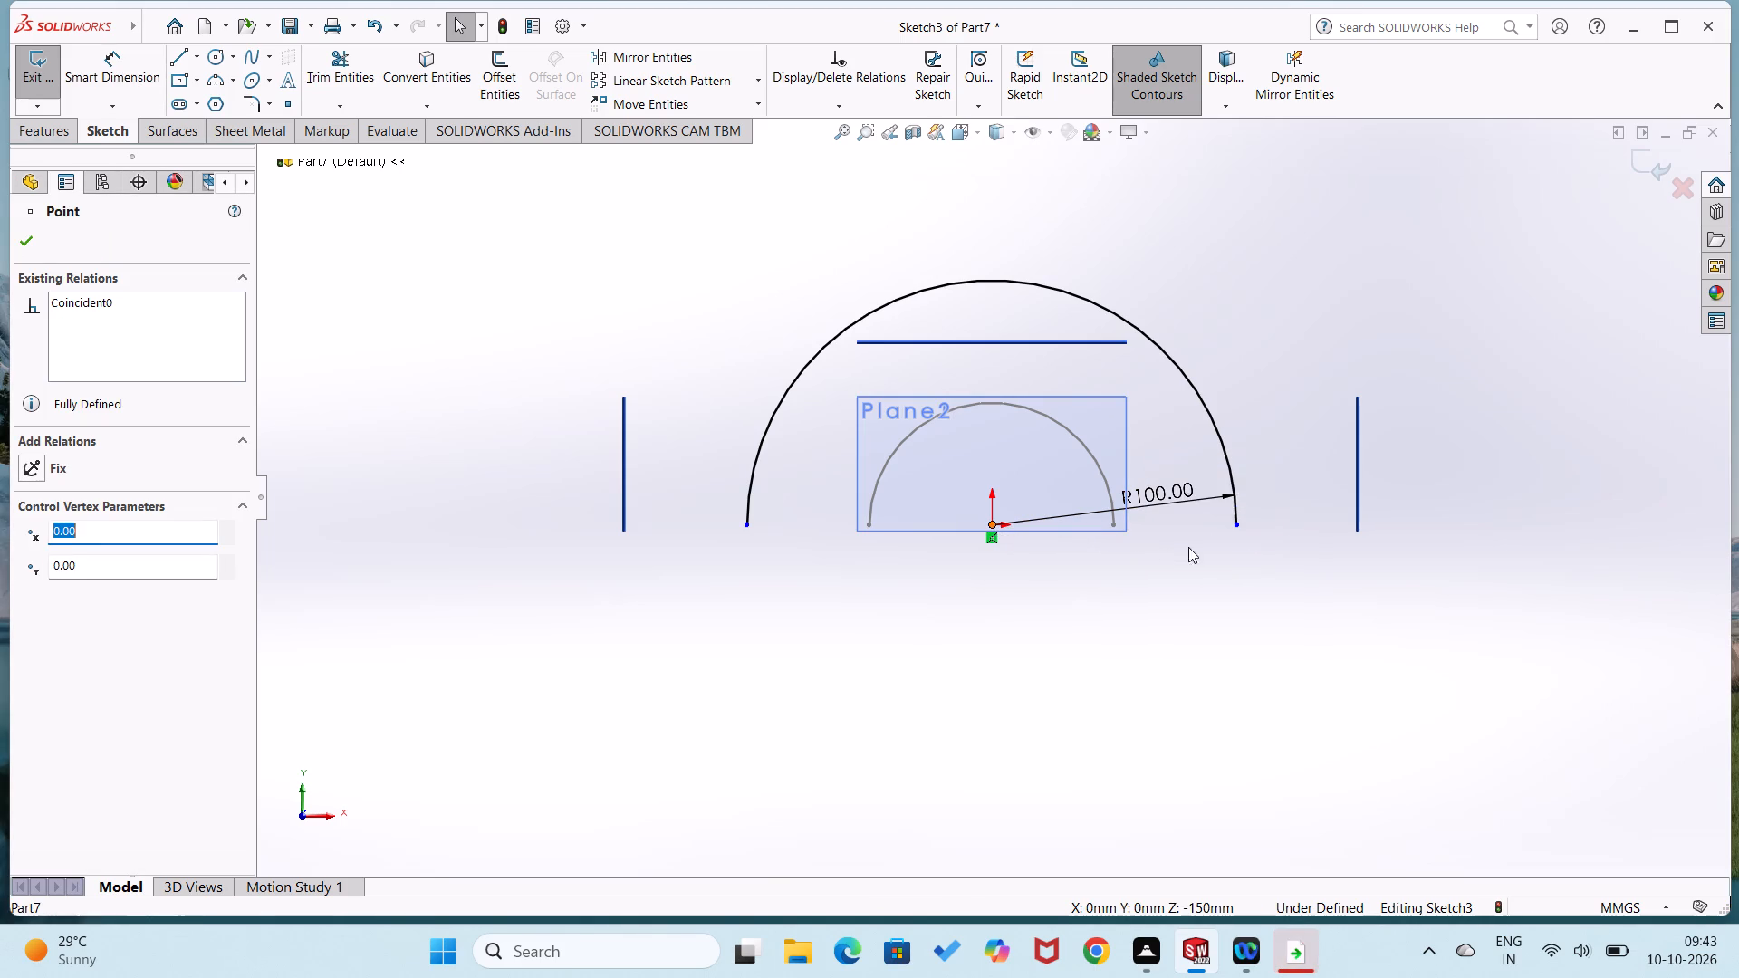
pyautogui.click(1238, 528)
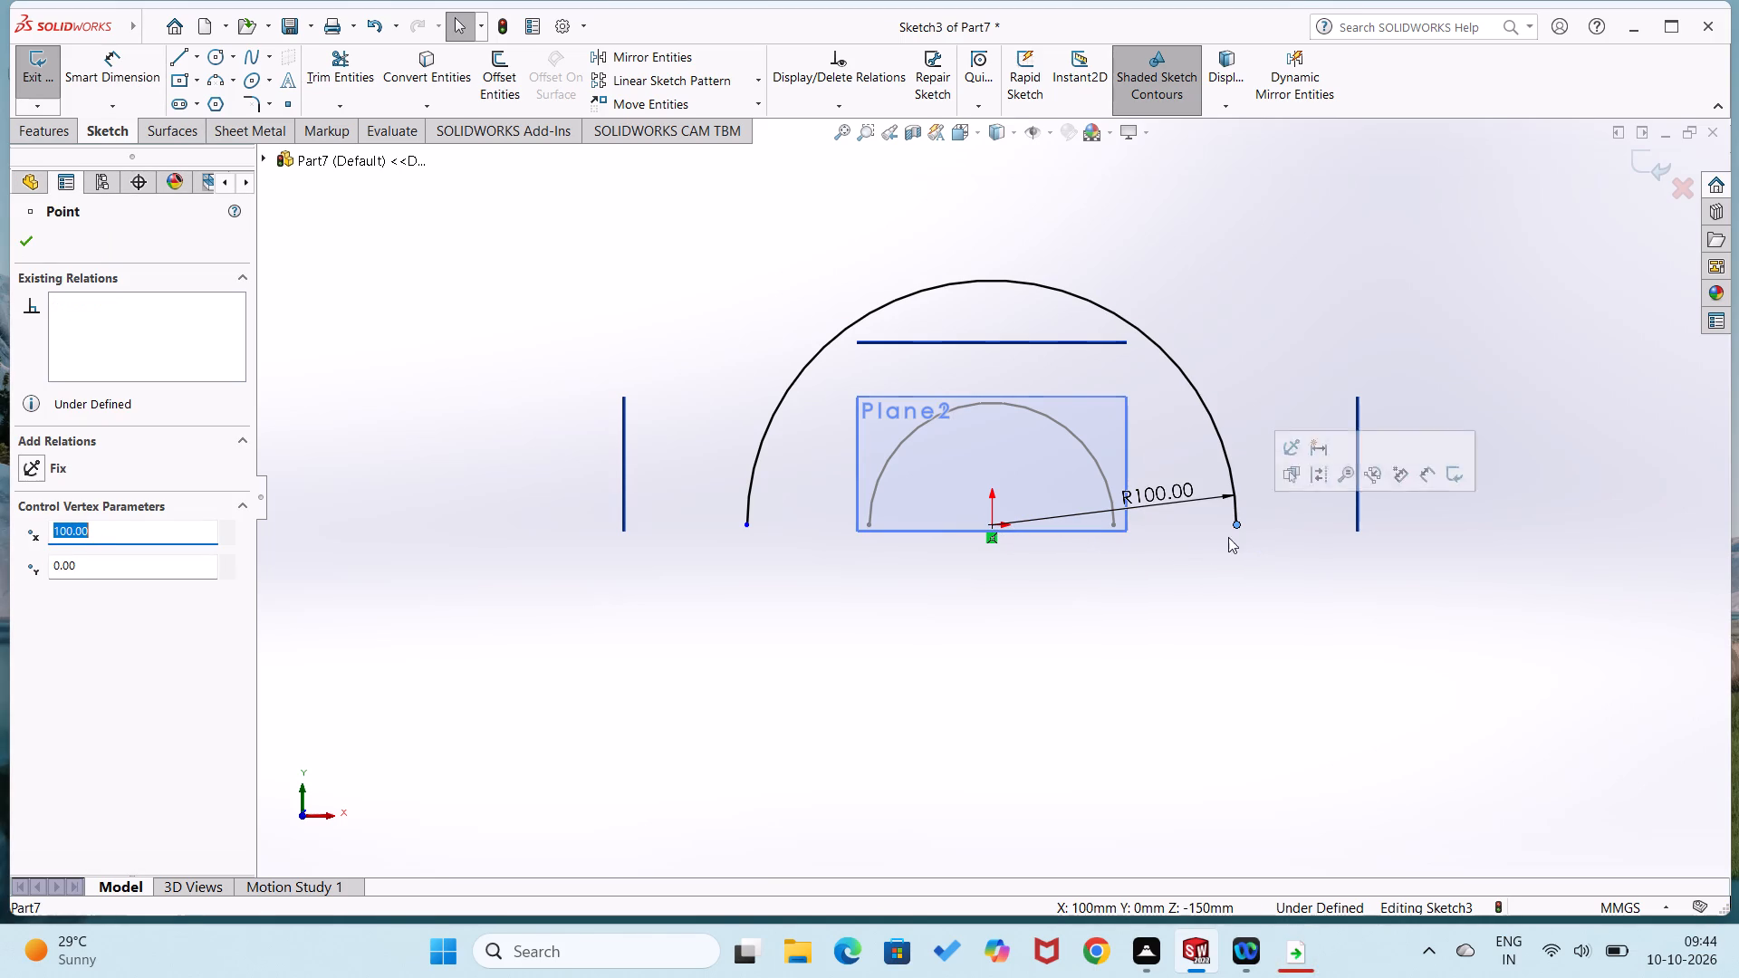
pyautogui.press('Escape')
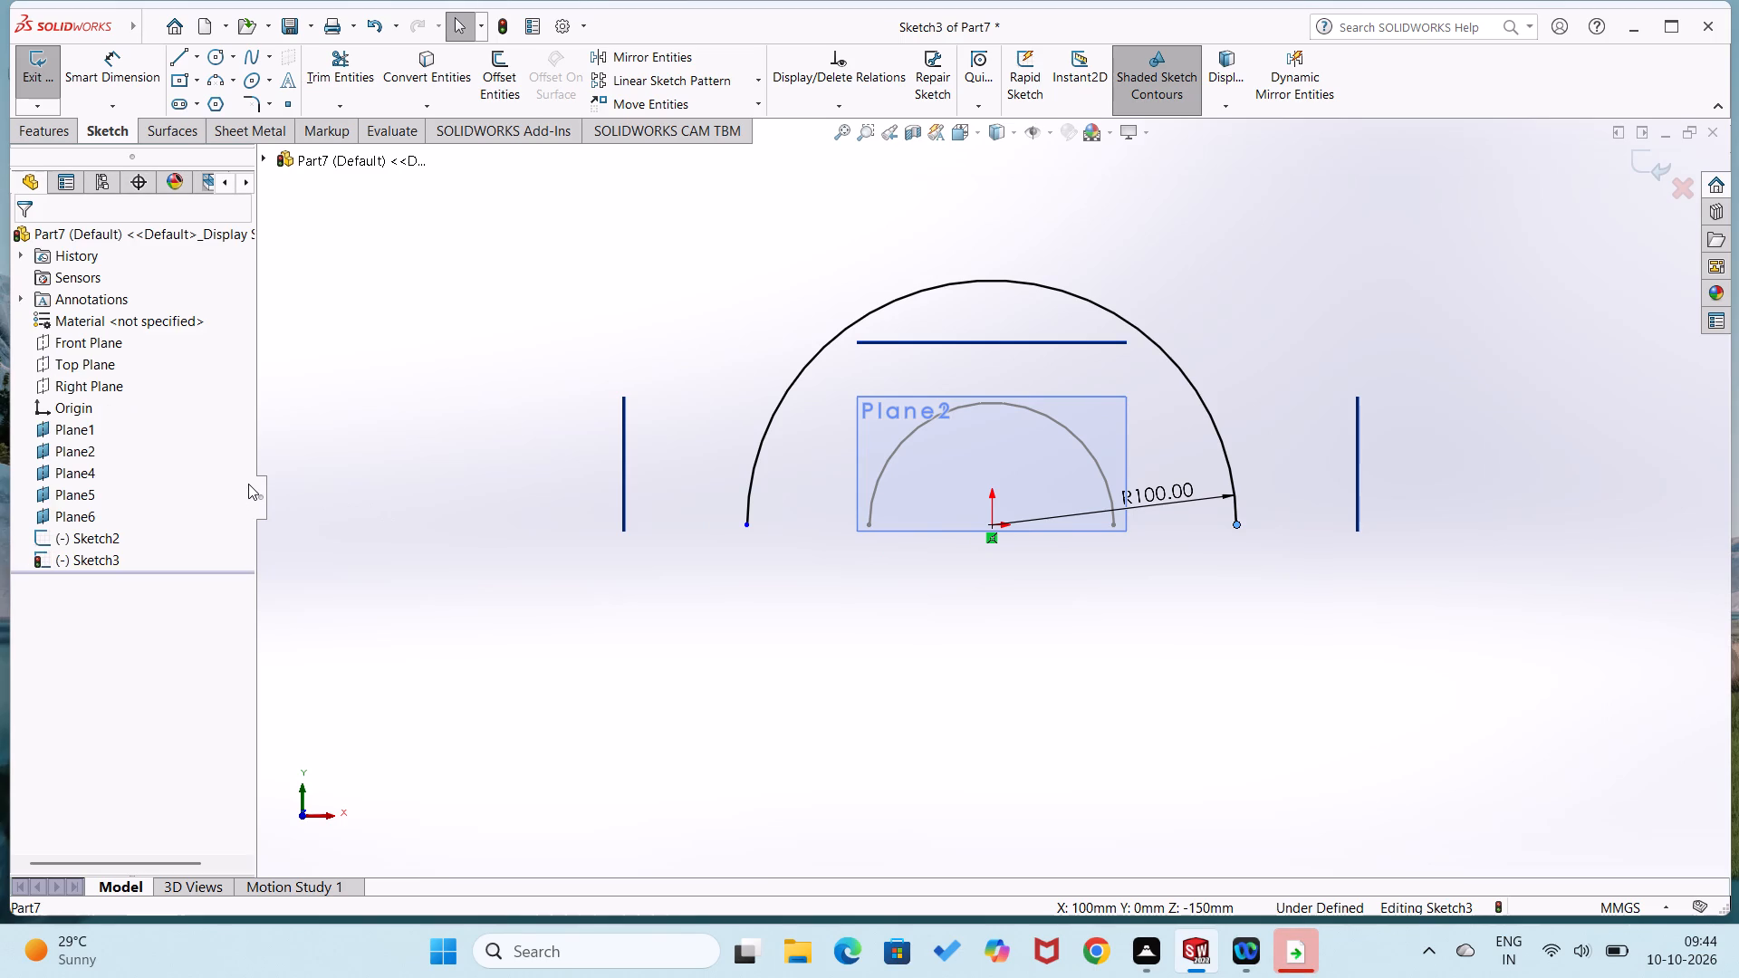
# Add a Horizontal relation between the 100 mm semicircle's centre and its right endpoint, and exit the sketch.
pyautogui.press('Escape')
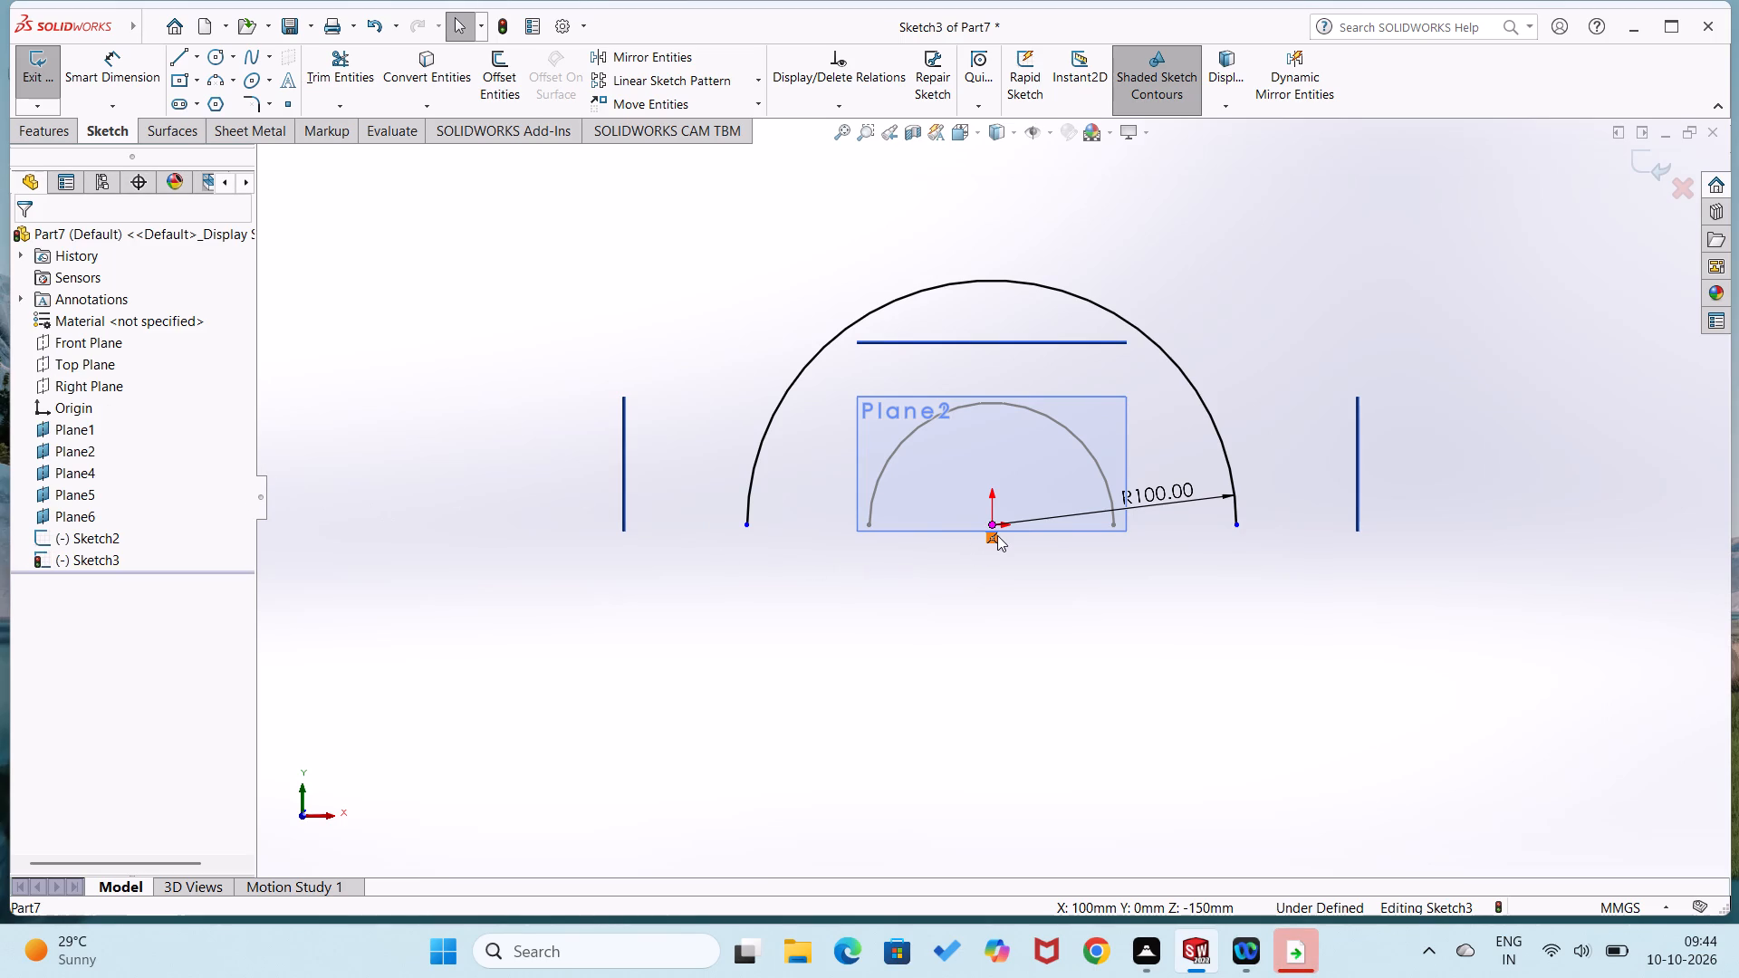
pyautogui.click(994, 527)
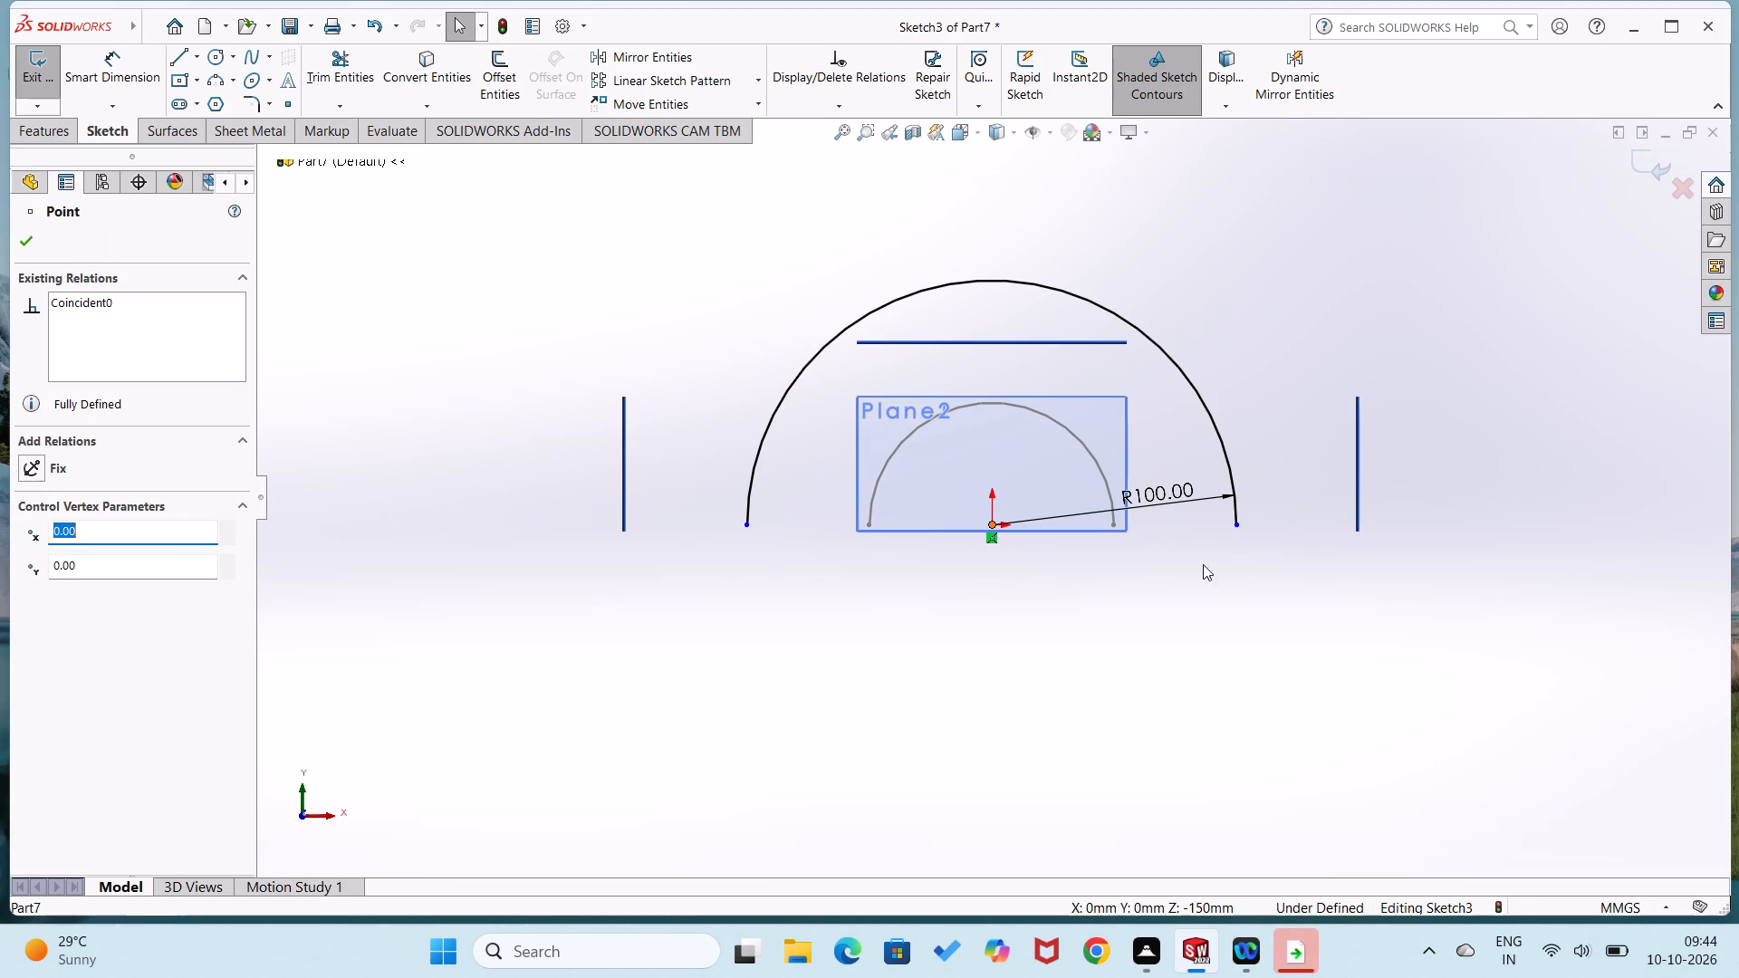
pyautogui.keyDown('ctrl'); pyautogui.click(1236, 527); pyautogui.keyUp('ctrl')
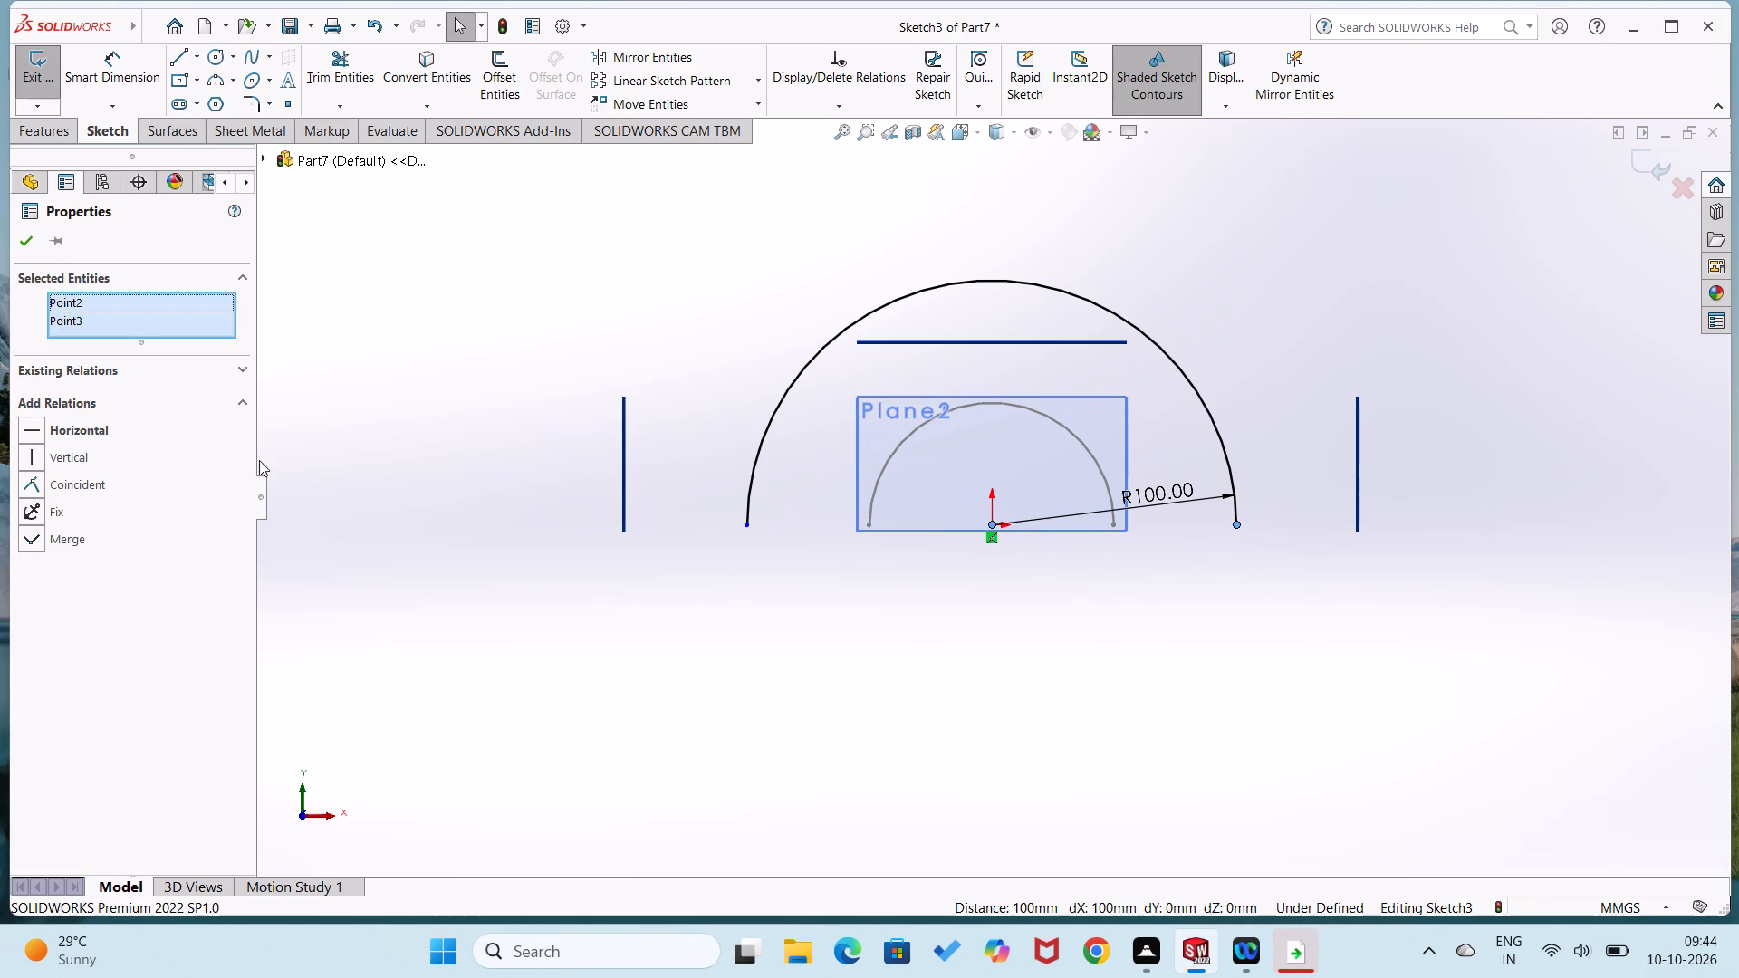
pyautogui.click(33, 431)
pyautogui.click(235, 500)
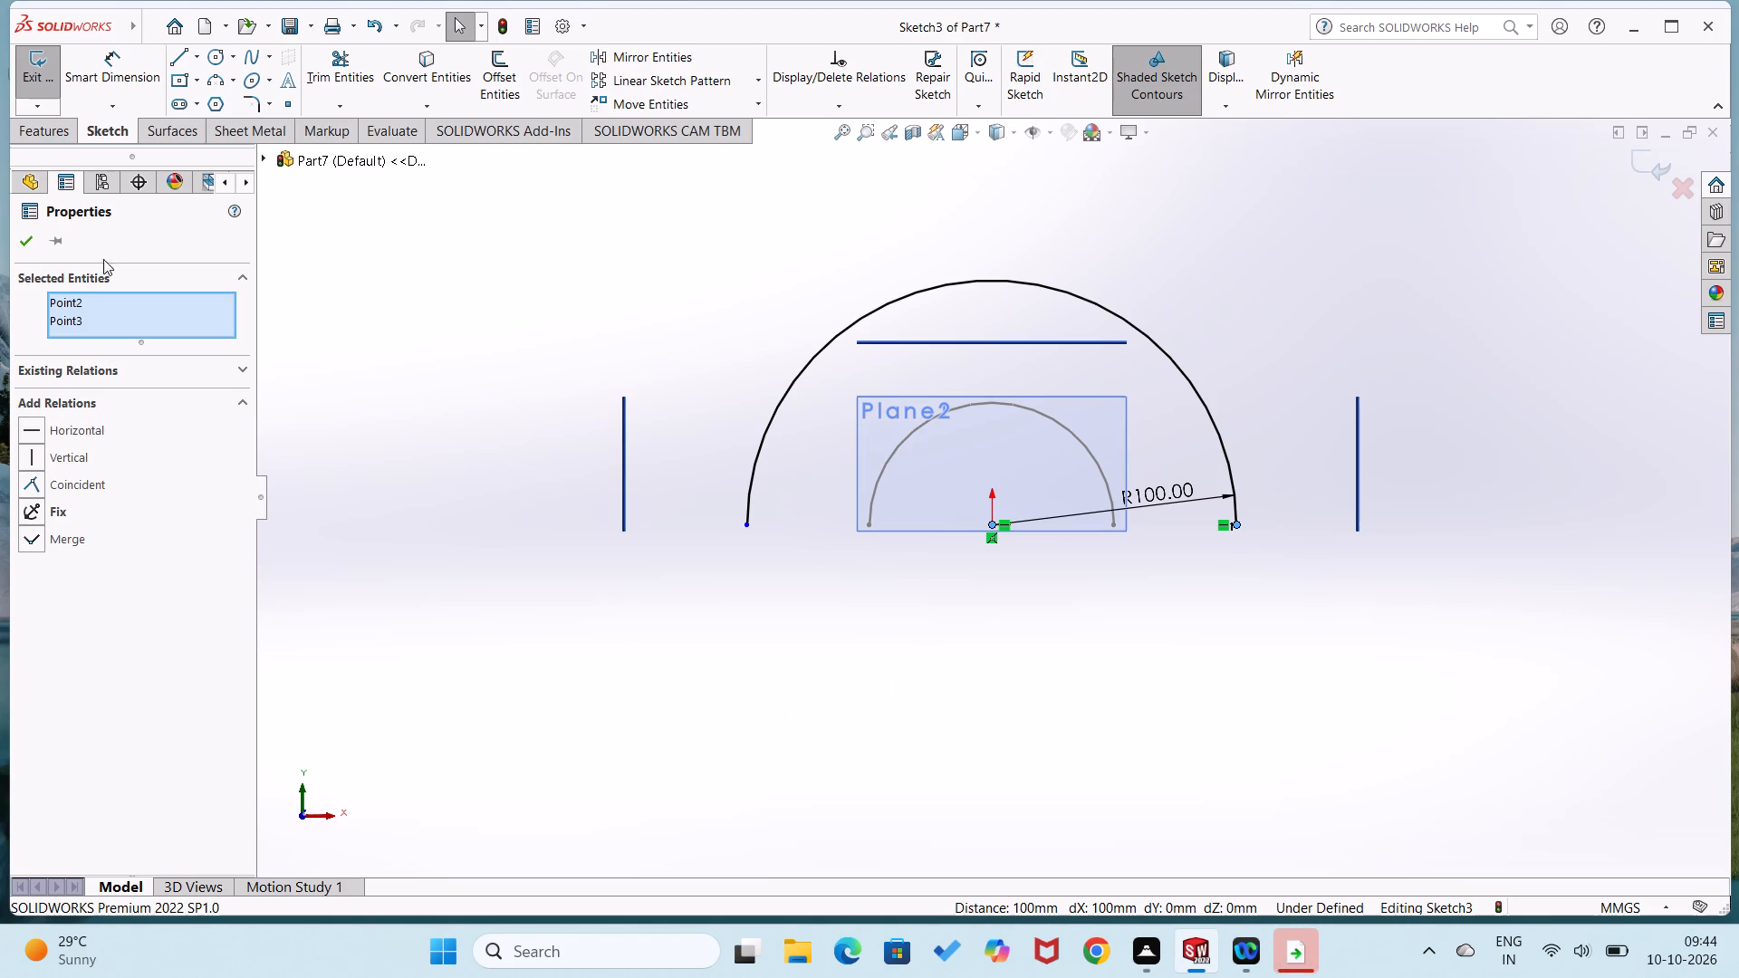
pyautogui.click(30, 239)
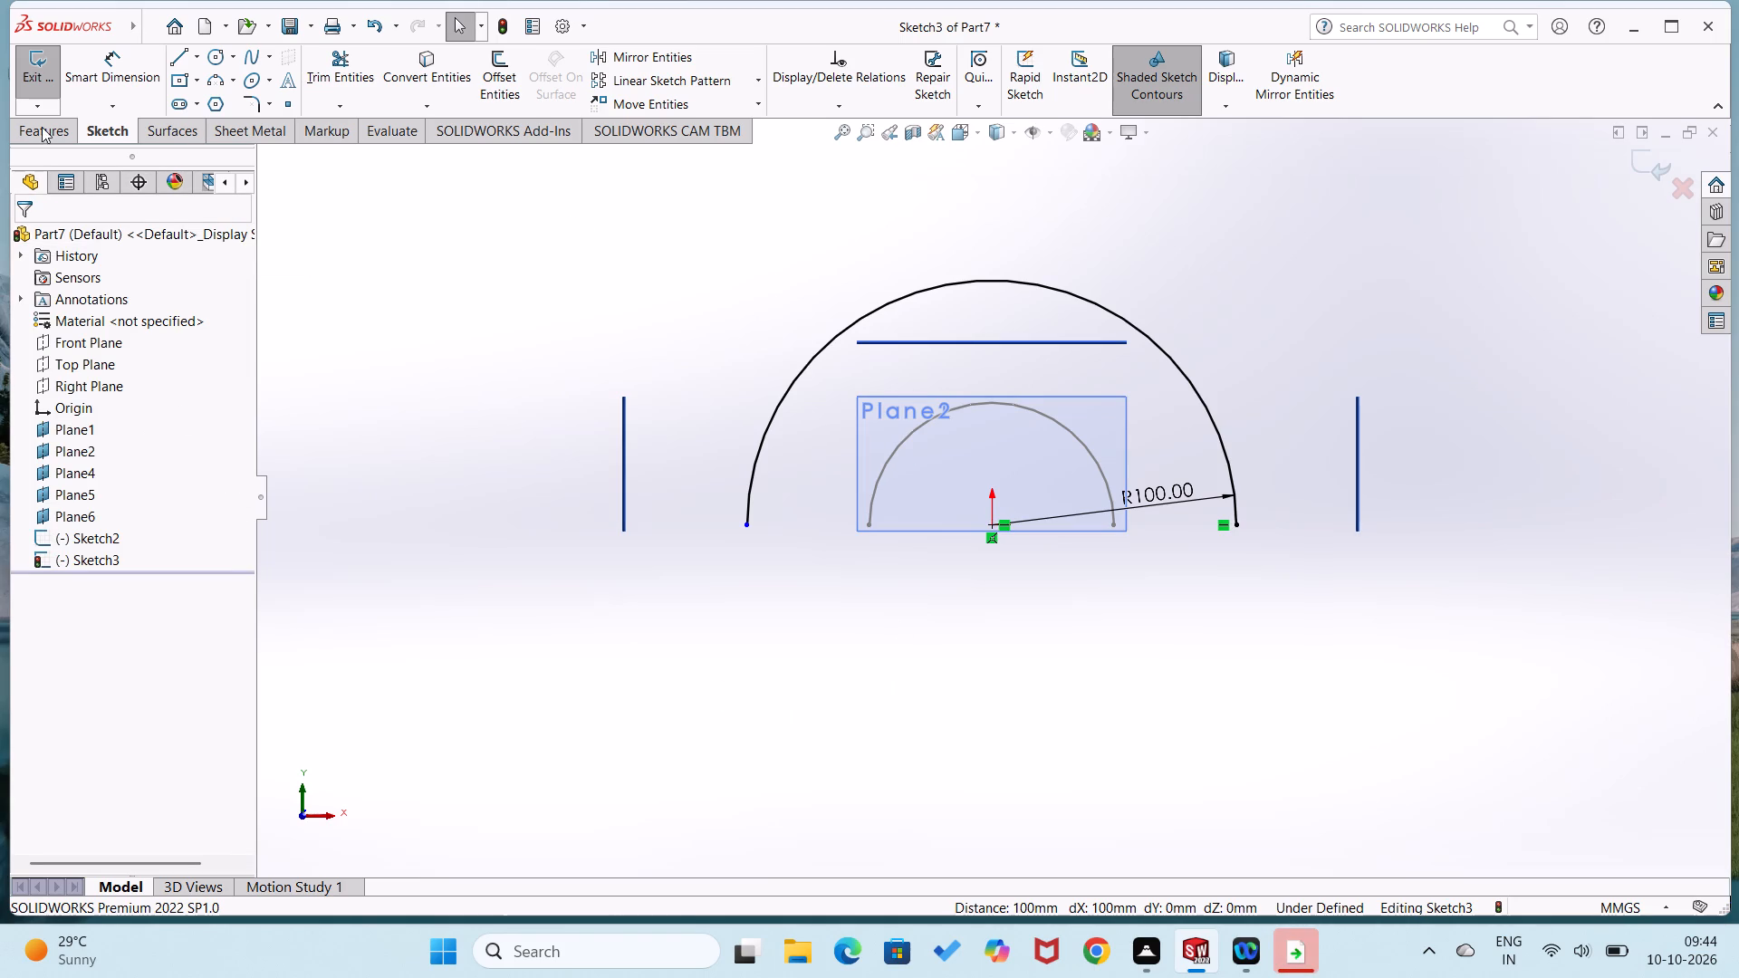
pyautogui.click(45, 95)
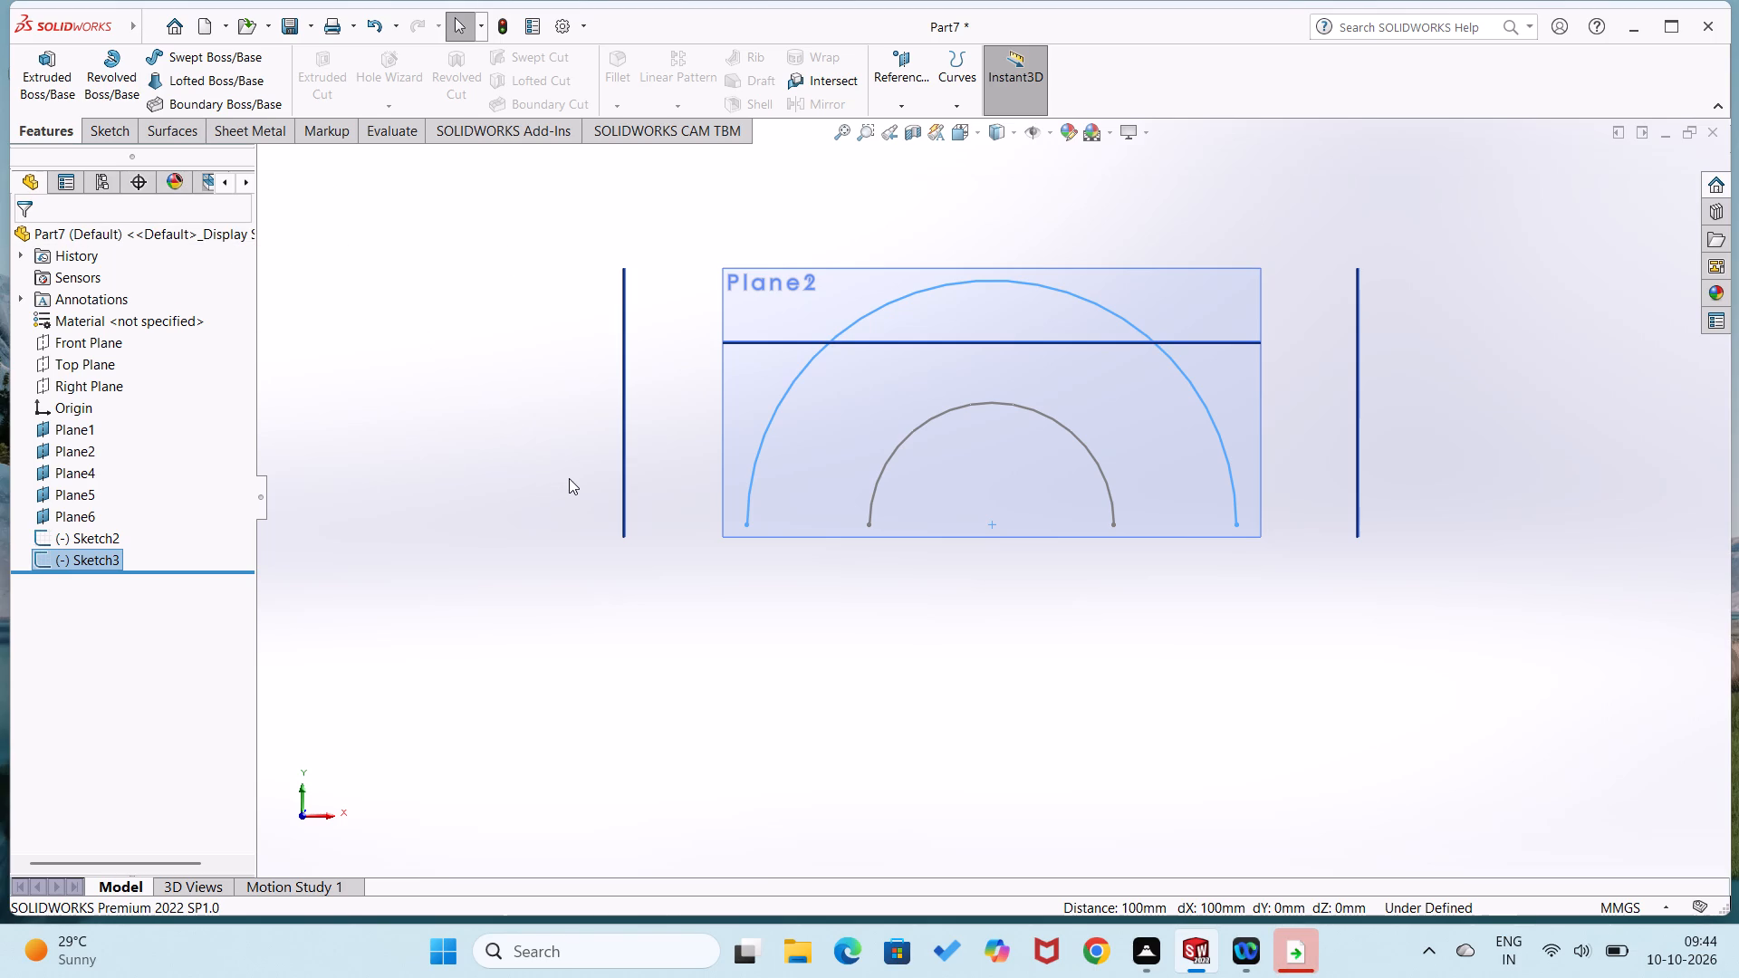
# On Plane5, sketch a 150 mm horizontal line from the origin to Plane2 and convert it to construction geometry.
pyautogui.moveTo(600, 512); pyautogui.dragTo(665, 601, button='middle')
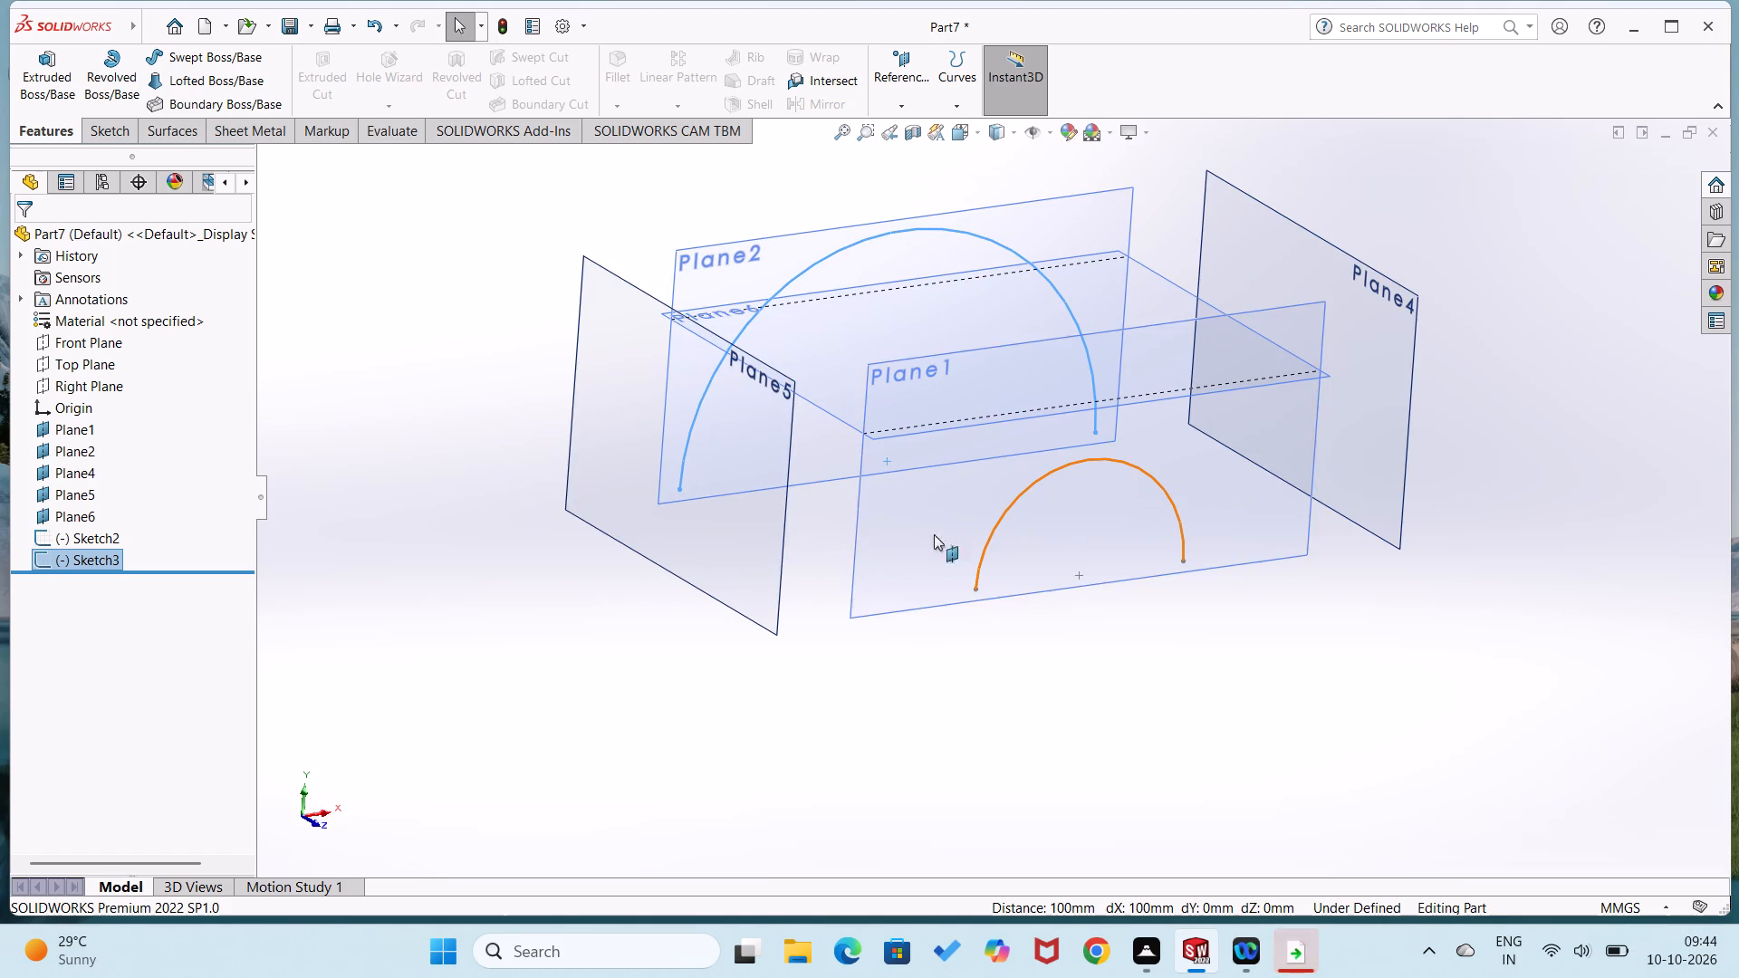
pyautogui.rightClick(753, 538)
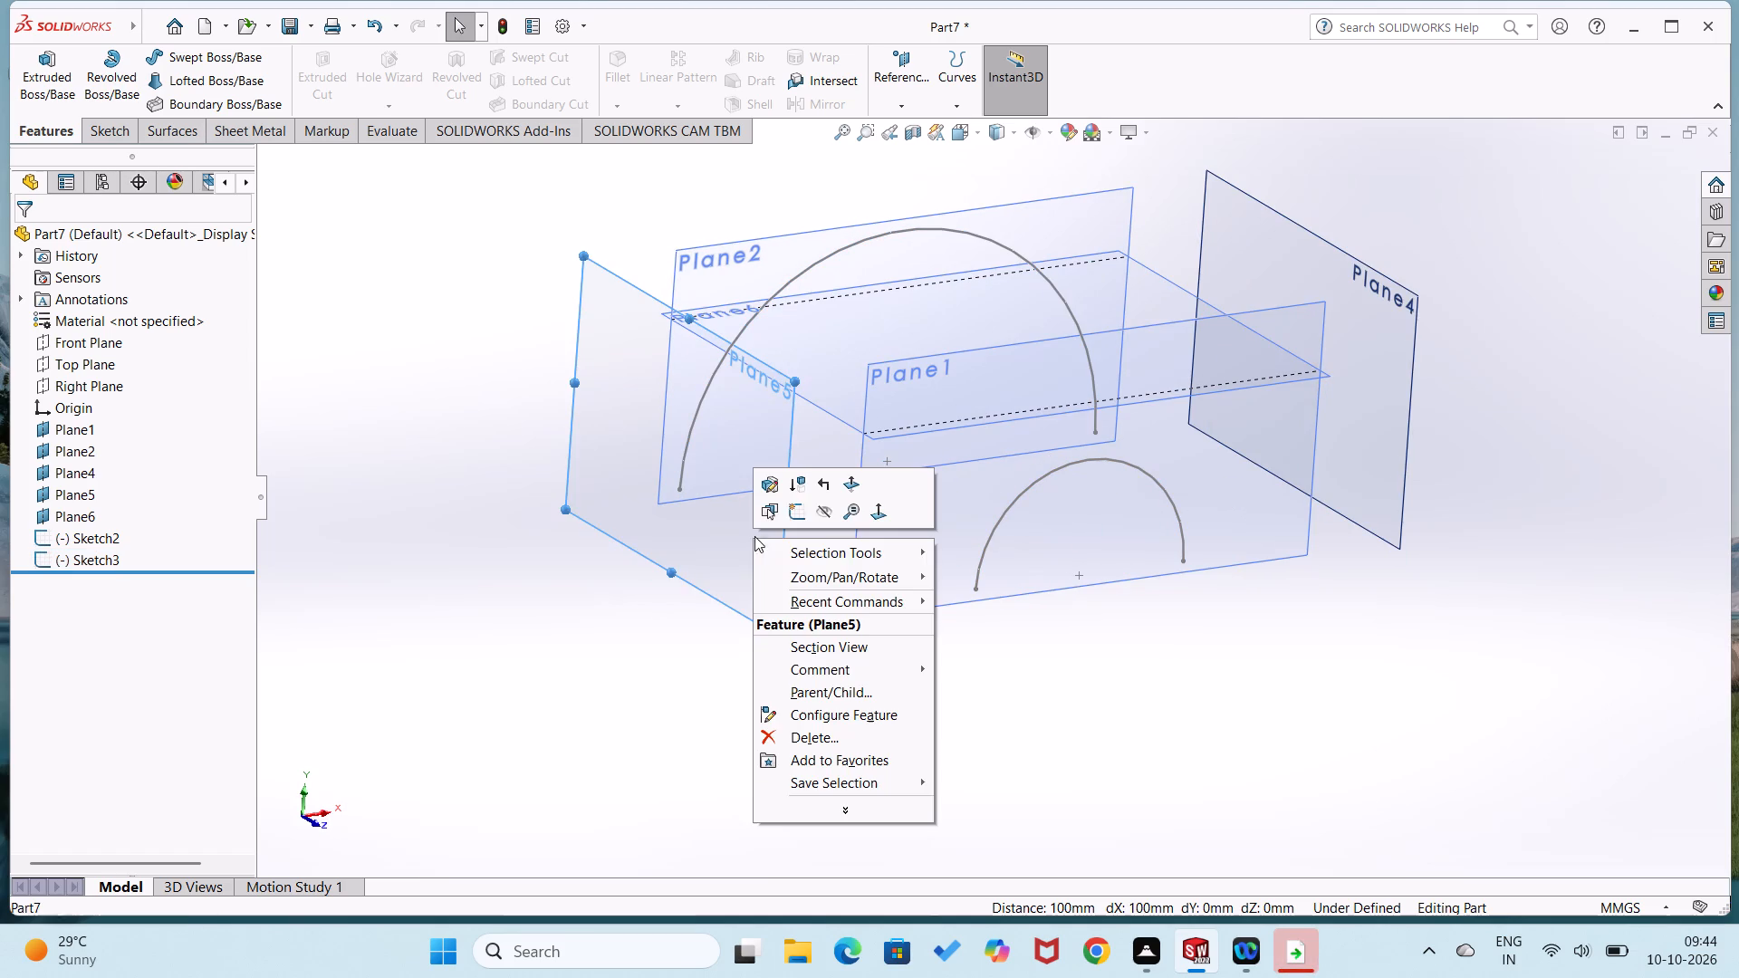
pyautogui.click(793, 507)
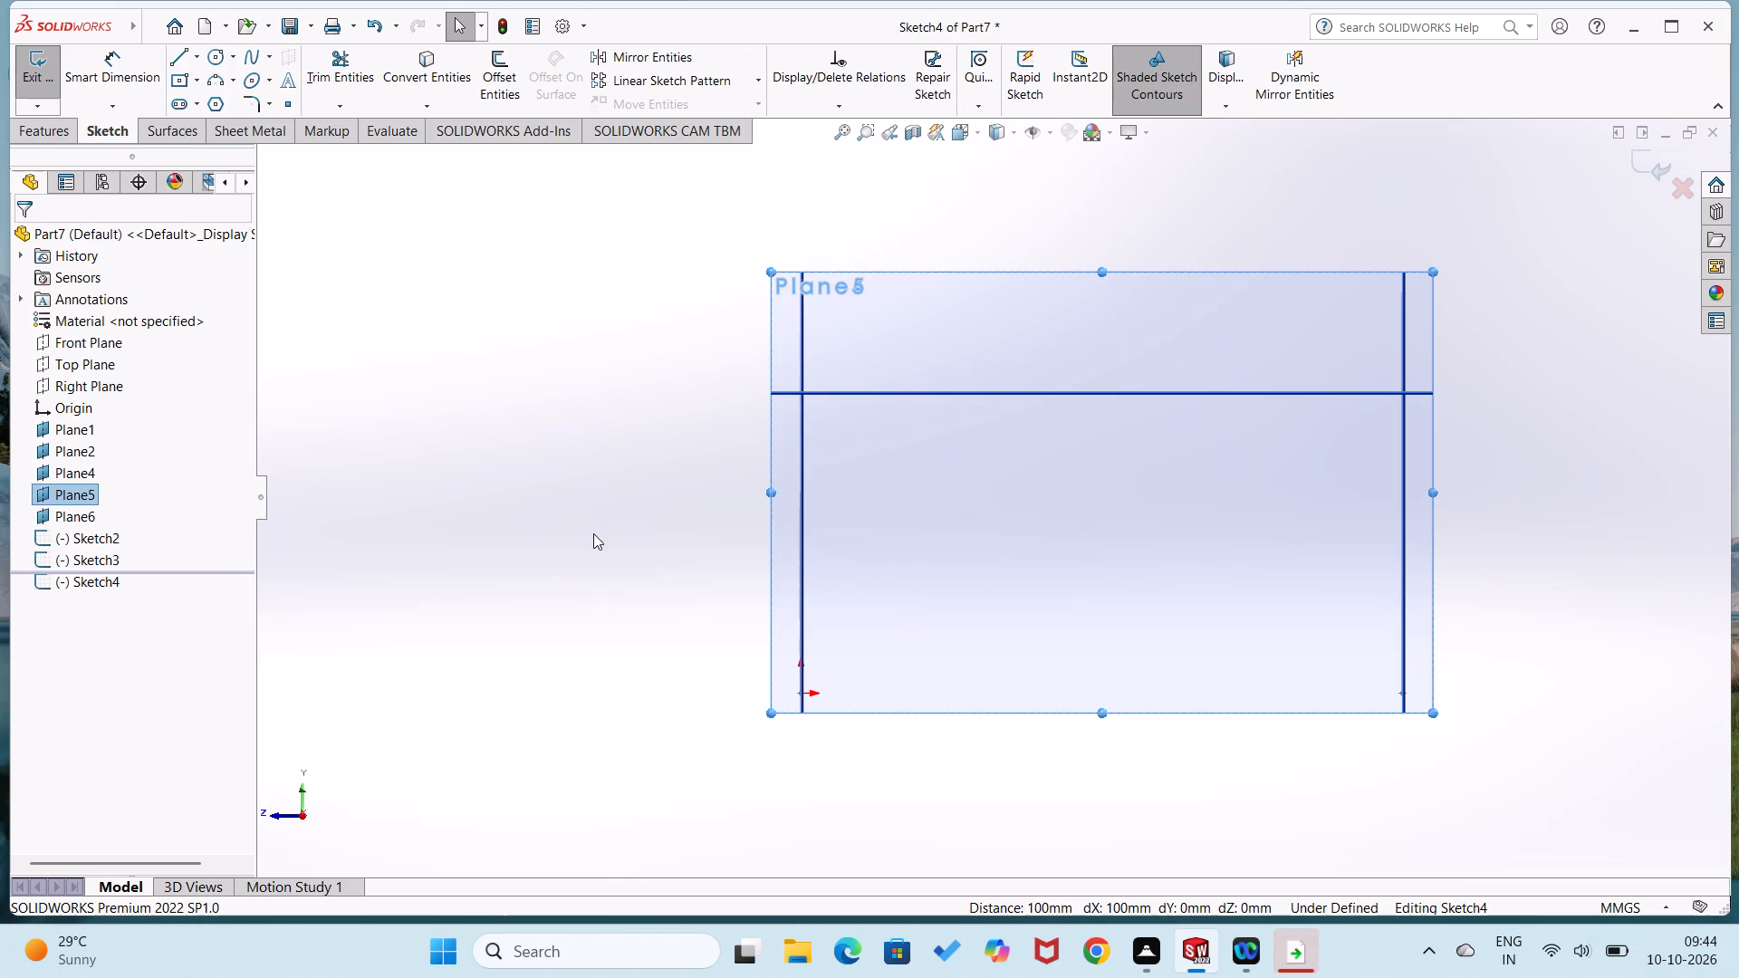
pyautogui.moveTo(639, 525); pyautogui.dragTo(701, 501, button='right')
pyautogui.moveTo(718, 647); pyautogui.dragTo(711, 652, button='right')
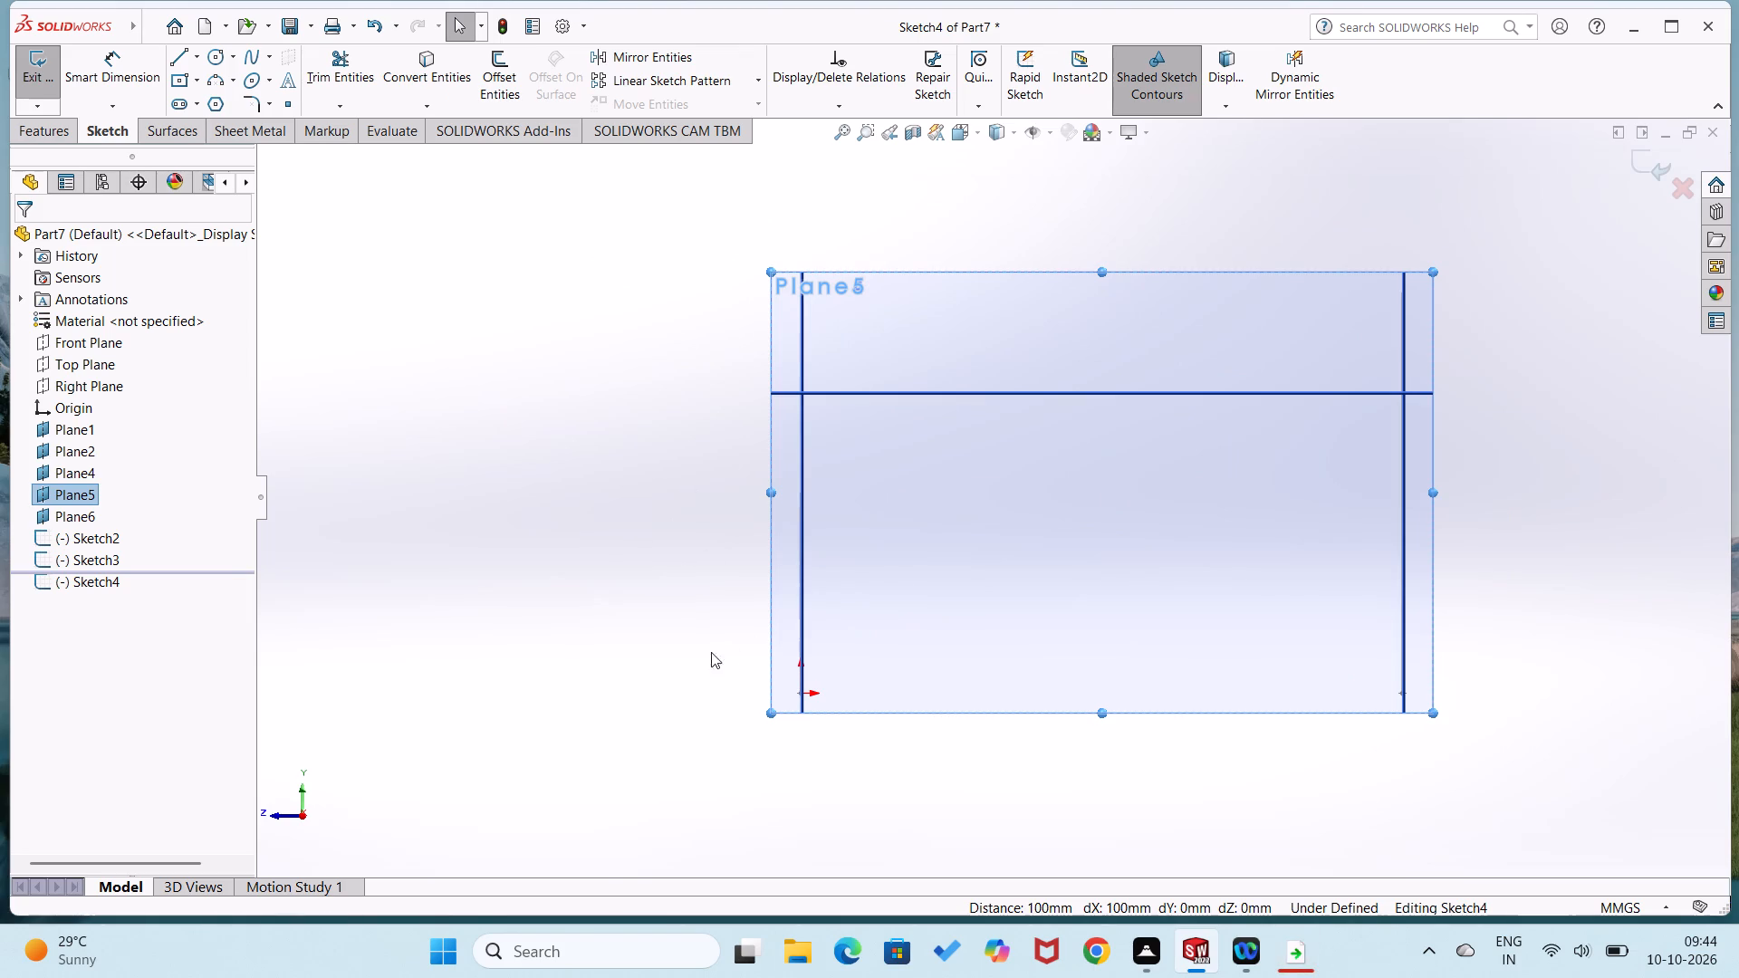
pyautogui.moveTo(711, 652); pyautogui.dragTo(567, 674, button='right')
pyautogui.click(802, 695)
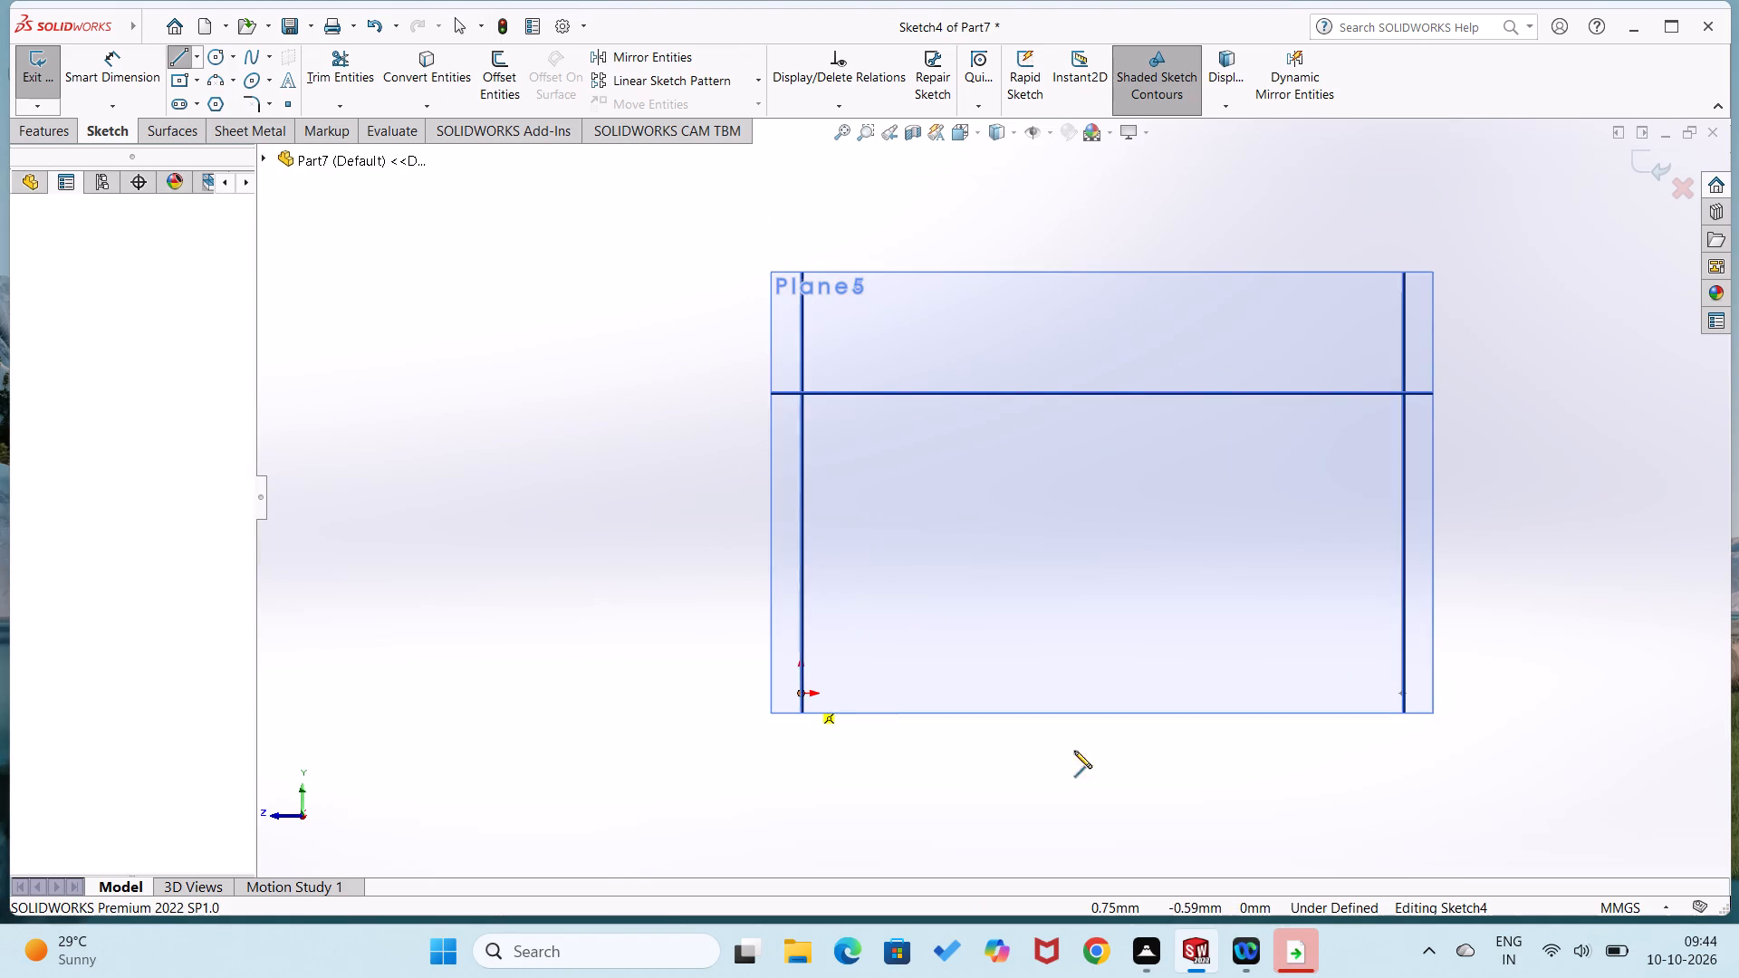
pyautogui.click(1402, 693)
pyautogui.rightClick(1287, 724)
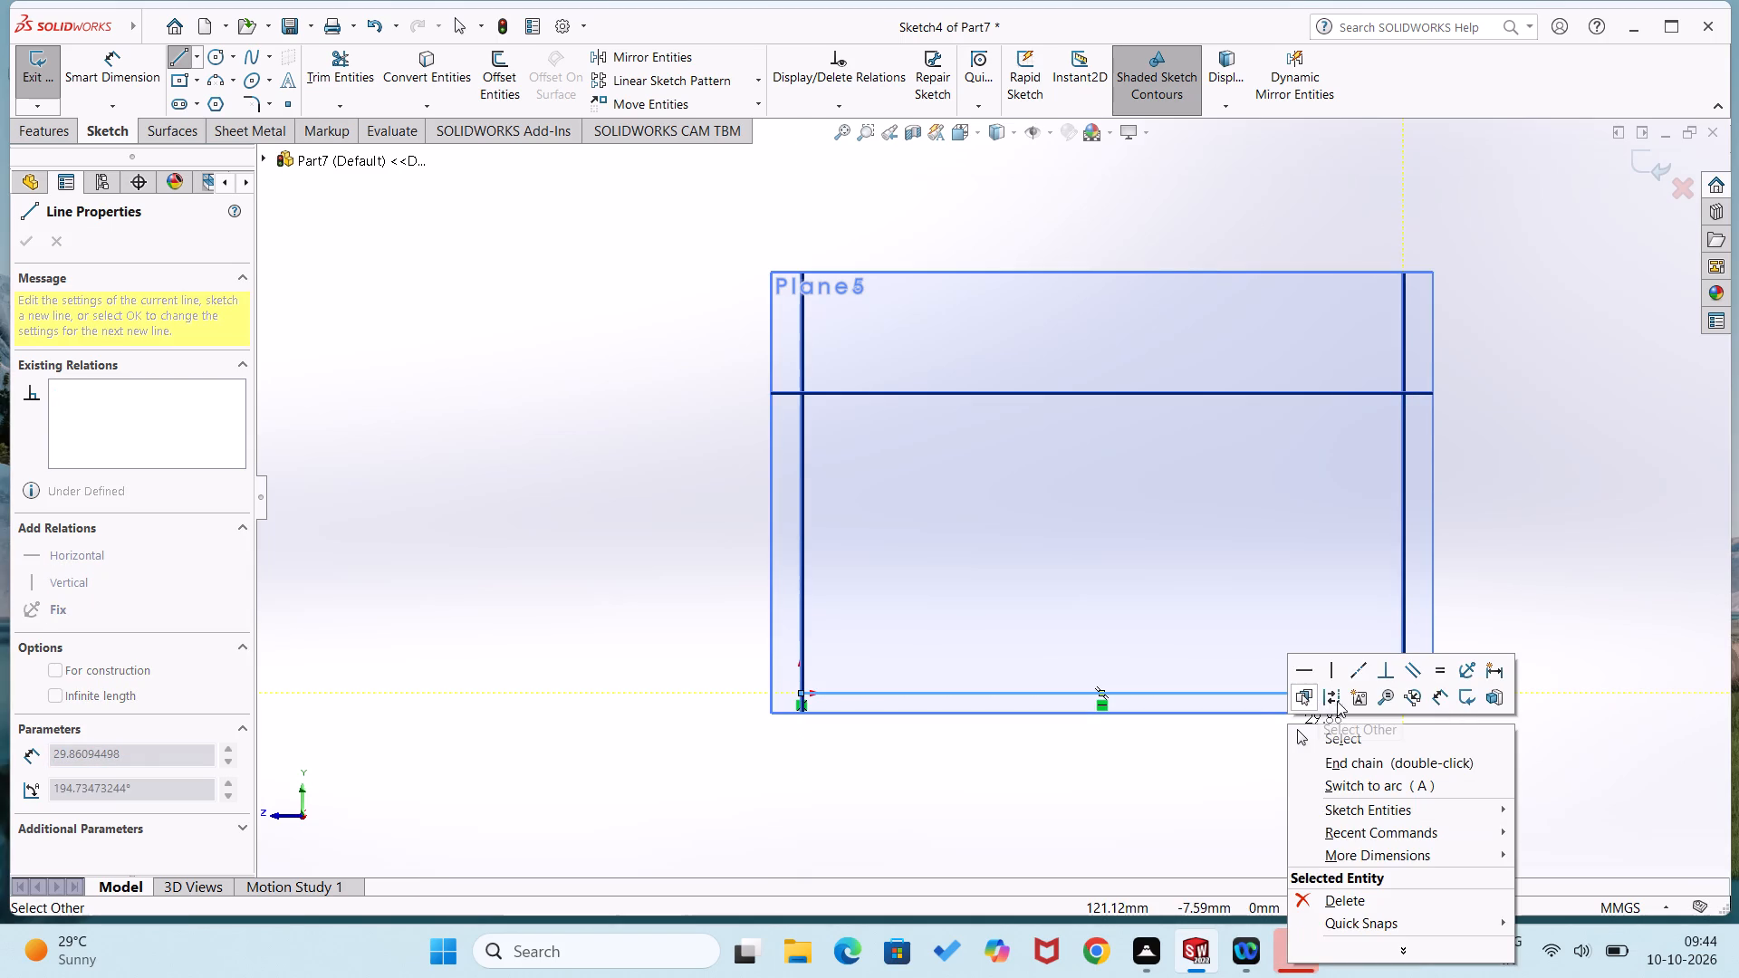
pyautogui.click(1339, 701)
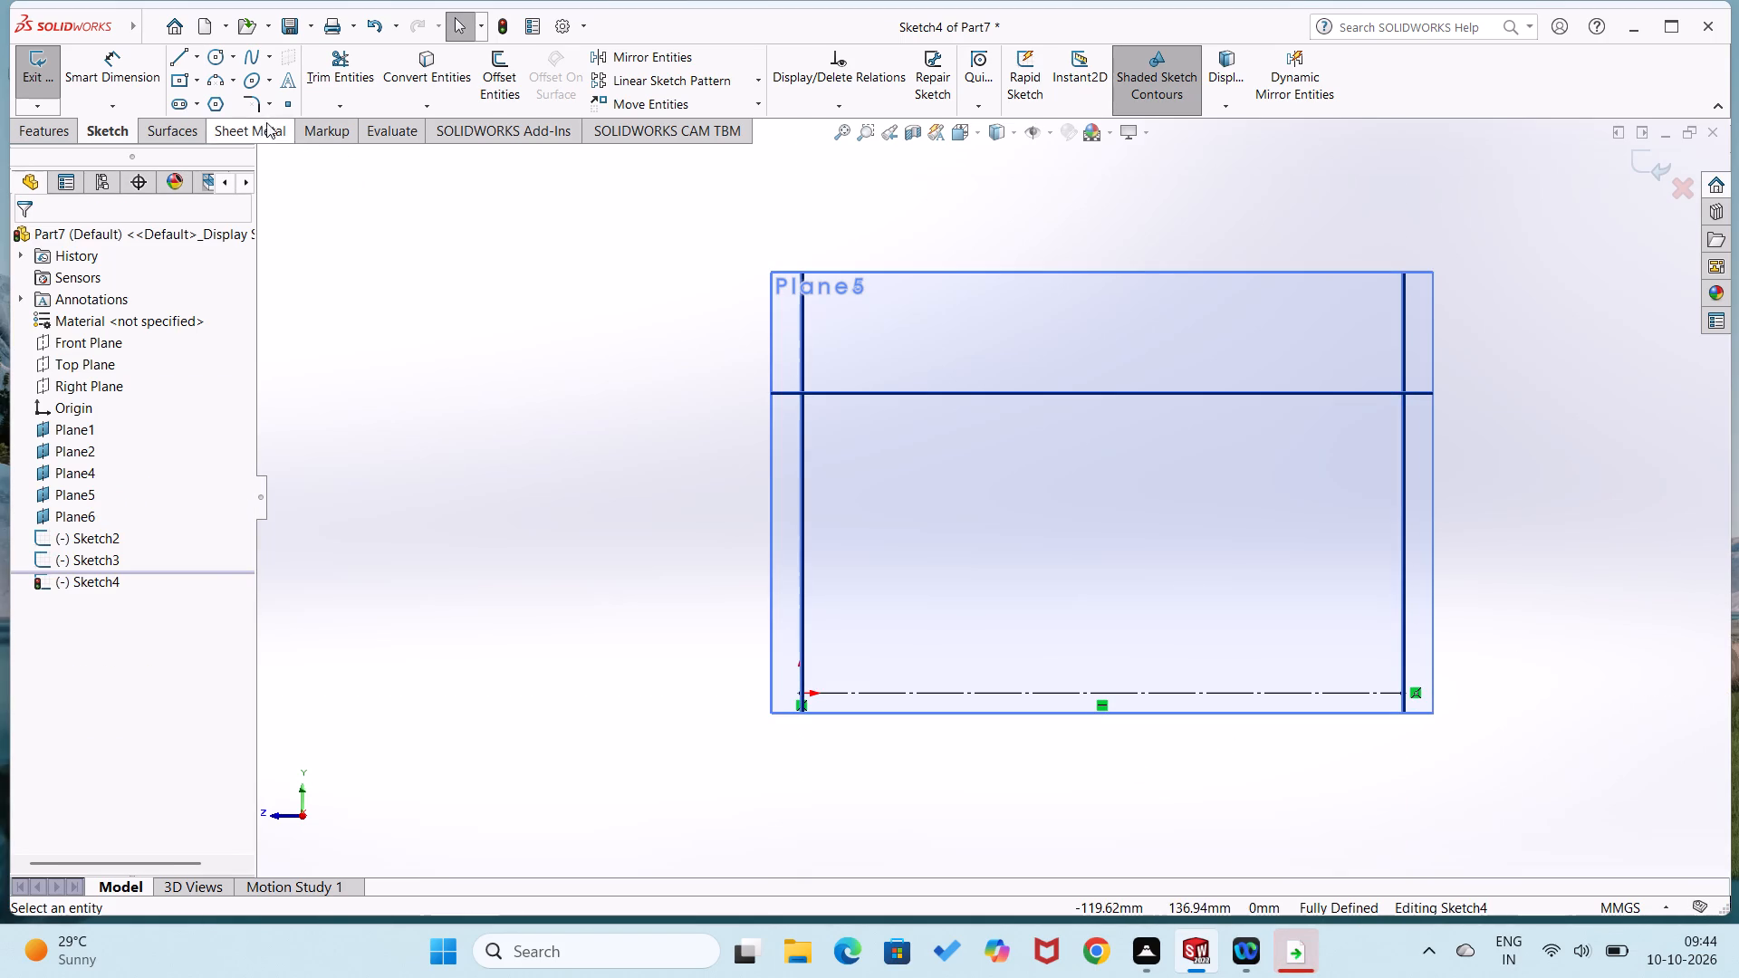
# Sketch an upper semicircular centerpoint arc centred on the construction line's midpoint, with a radius of about 34 mm.
pyautogui.click(225, 84)
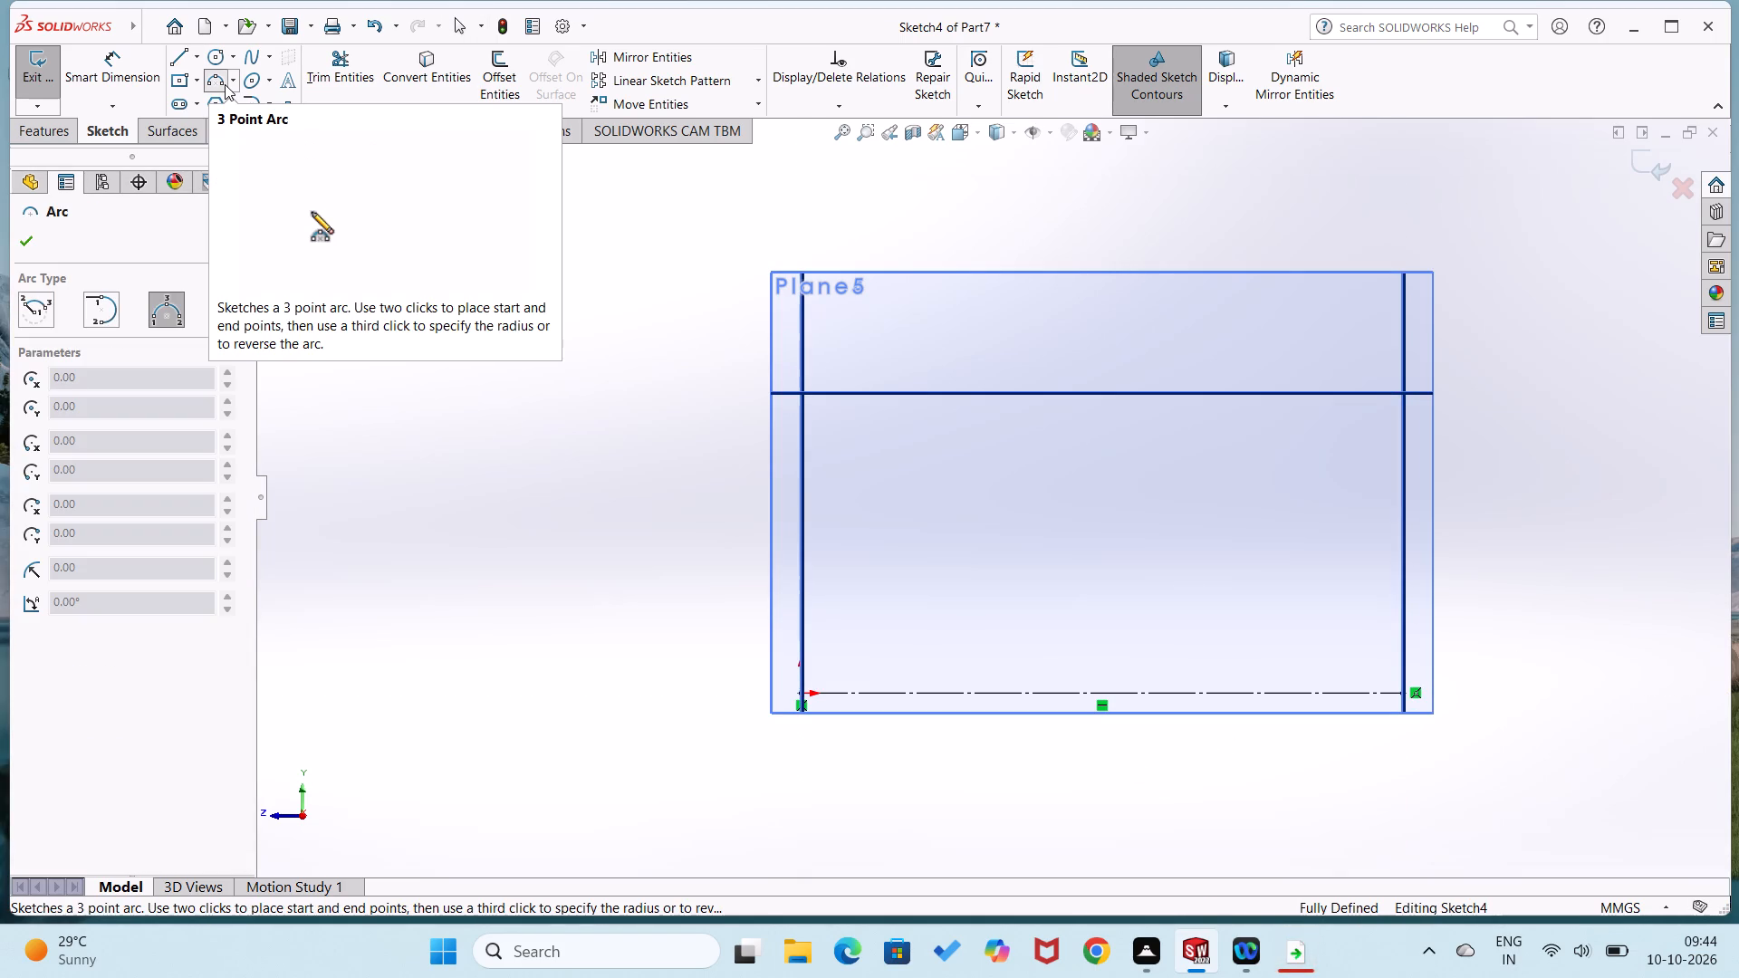
pyautogui.click(31, 295)
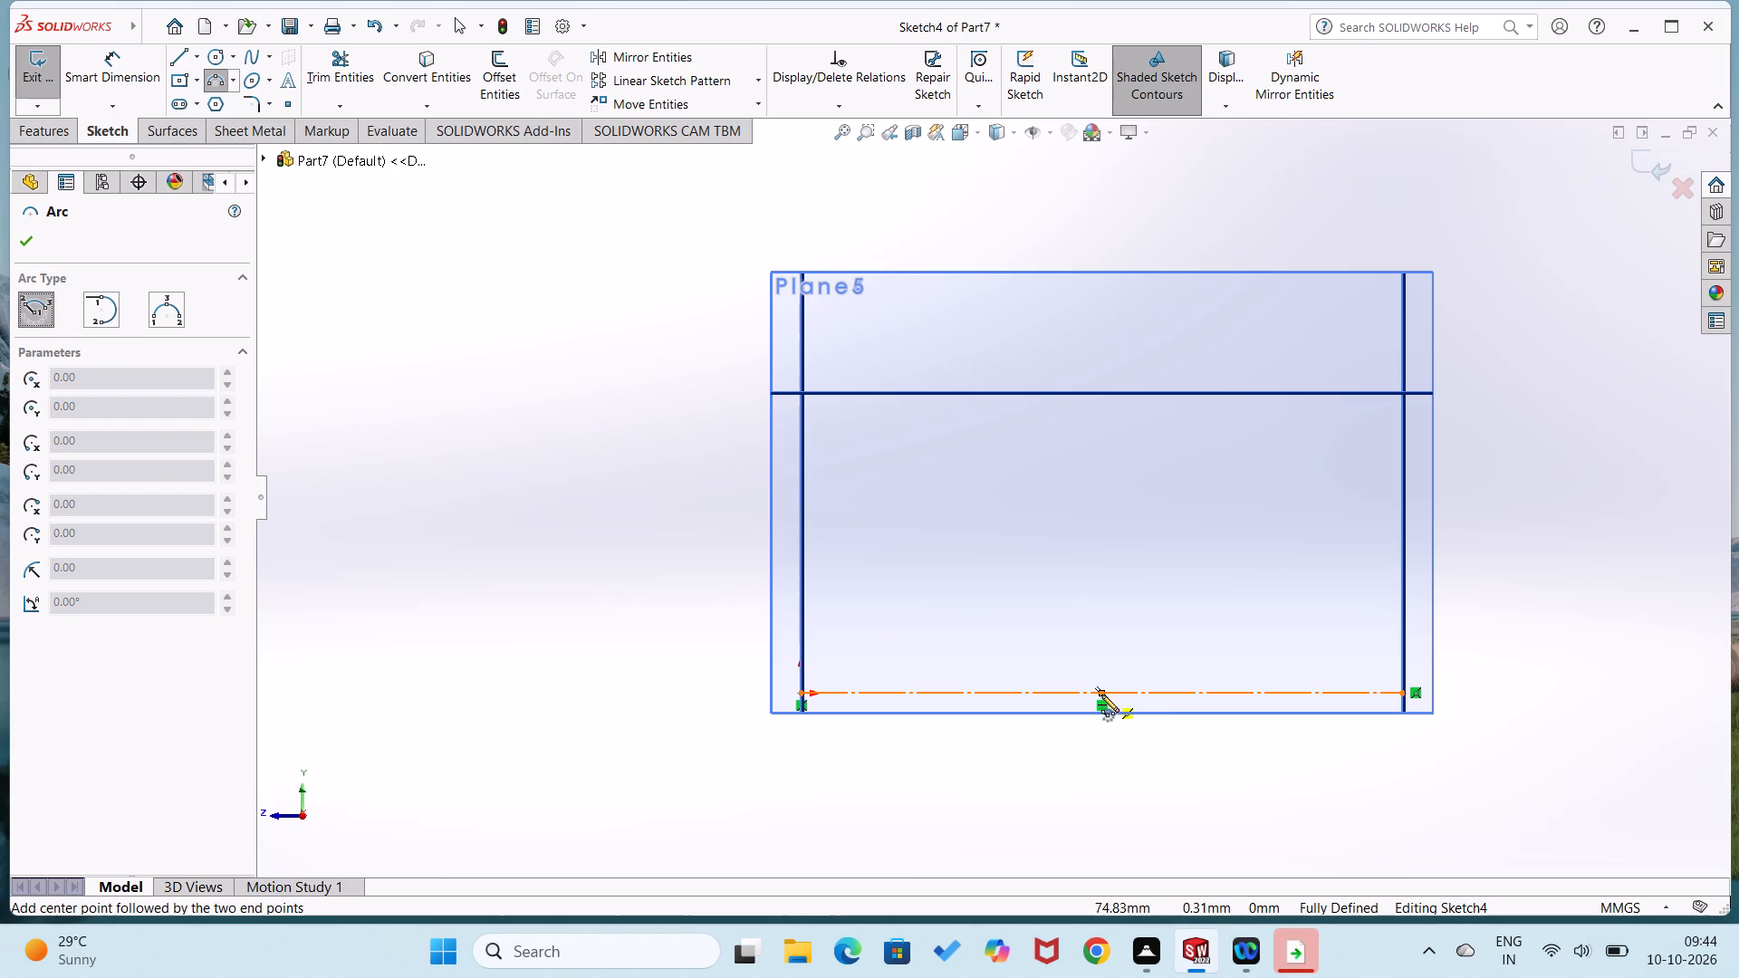
pyautogui.click(1101, 696)
pyautogui.click(966, 692)
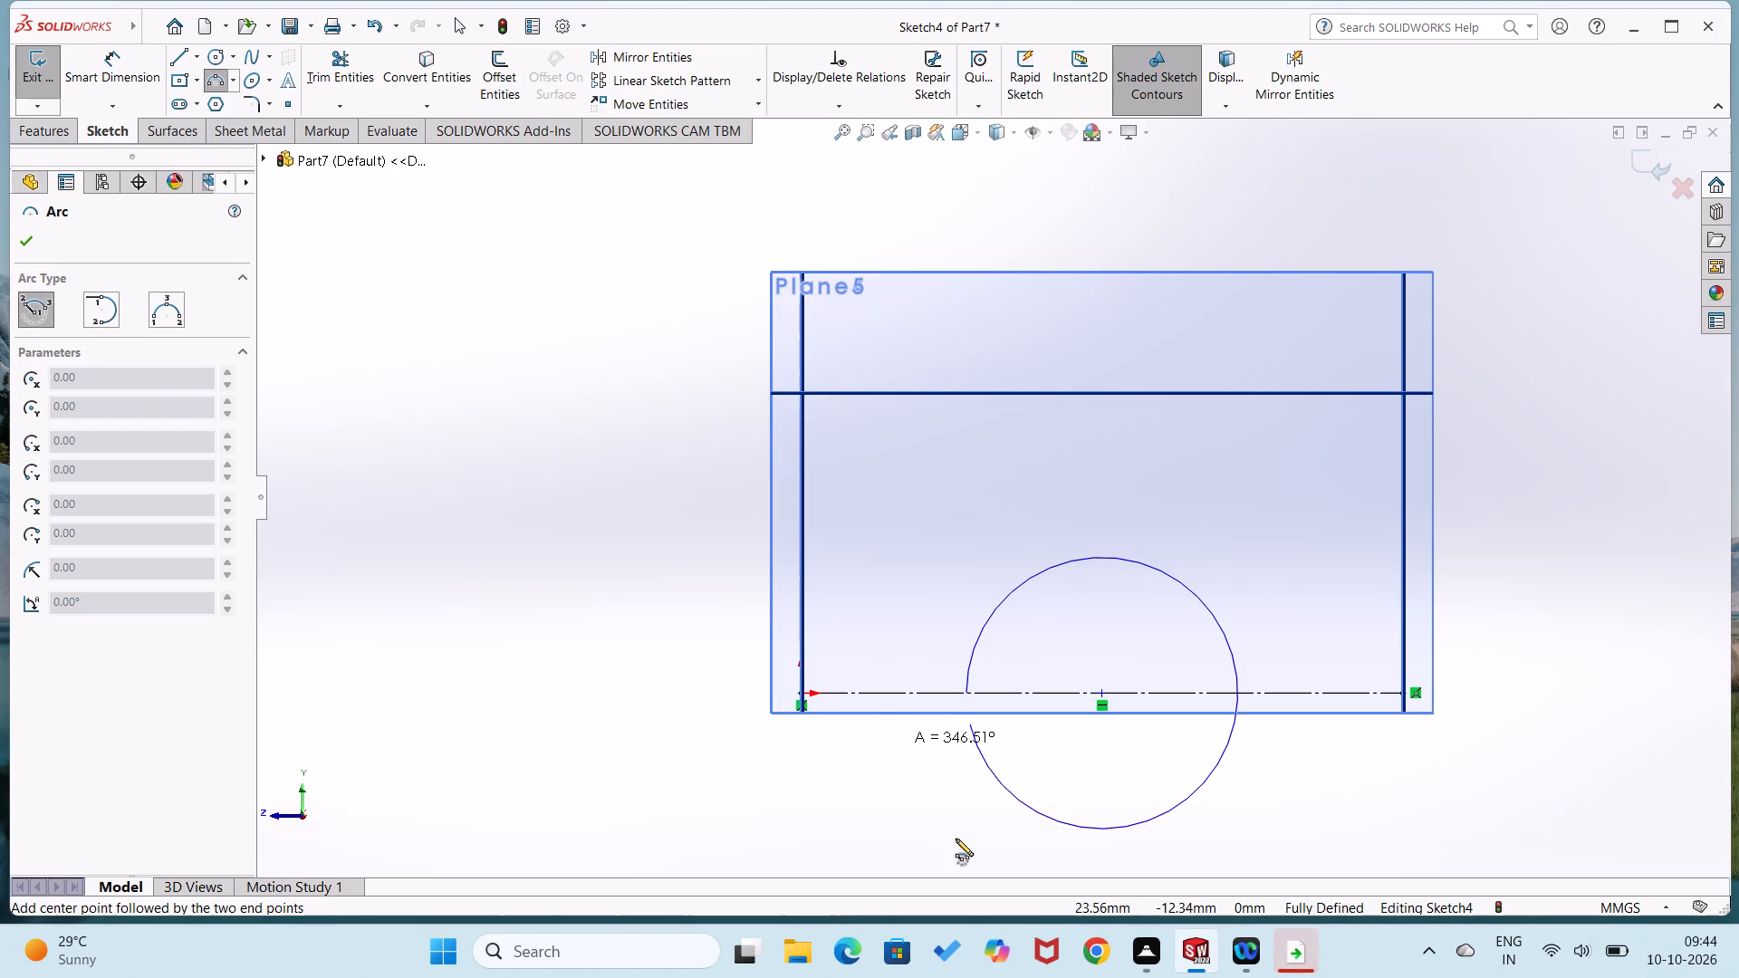
pyautogui.click(1238, 692)
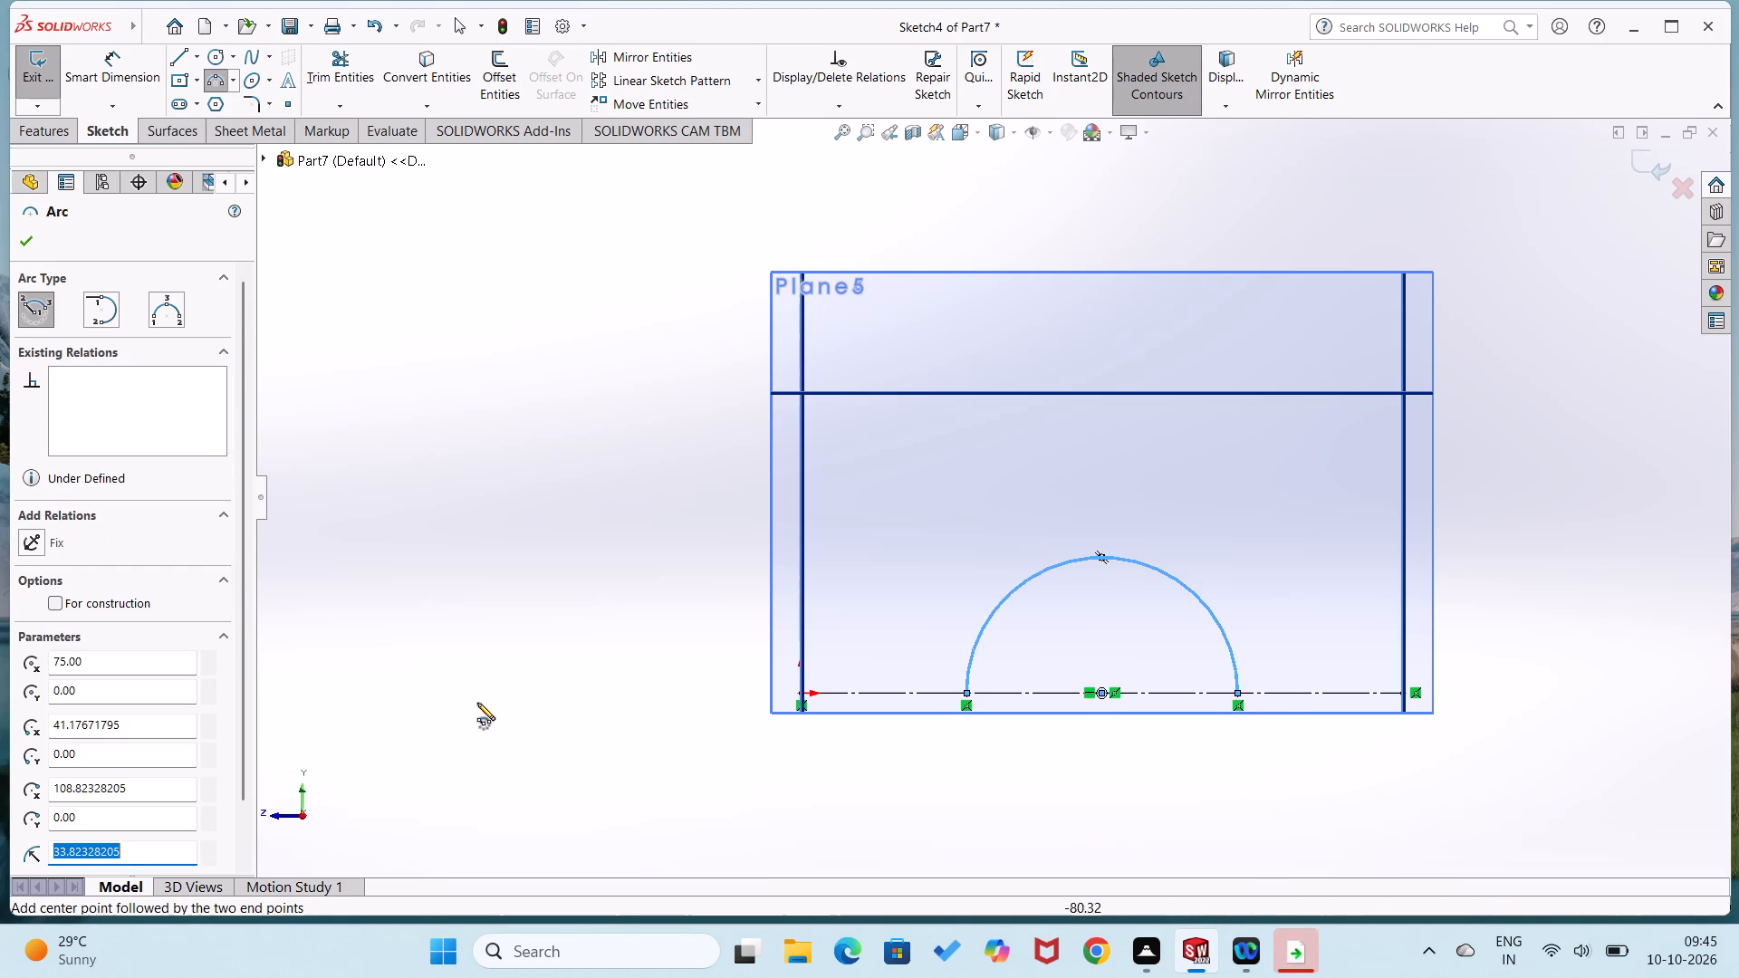
# Dimension the semicircle's radius on Plane5 as 25 mm and exit the sketch.
pyautogui.moveTo(477, 703); pyautogui.dragTo(454, 428, button='right')
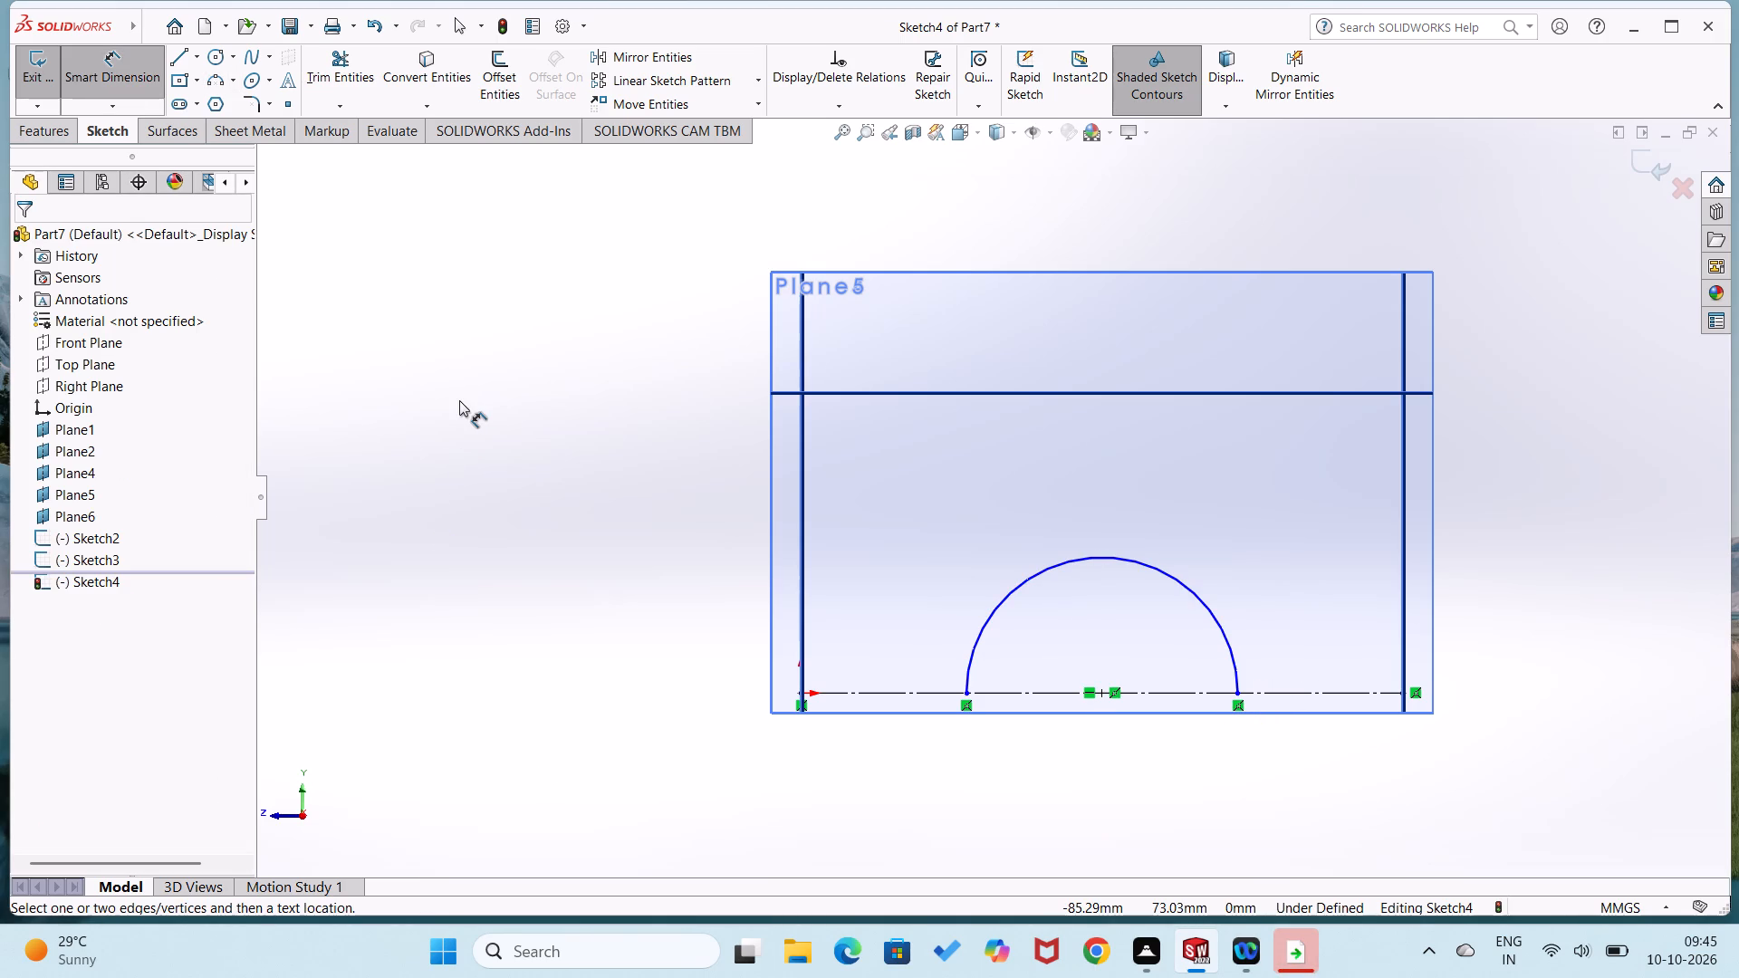
pyautogui.click(1140, 569)
pyautogui.click(1142, 557)
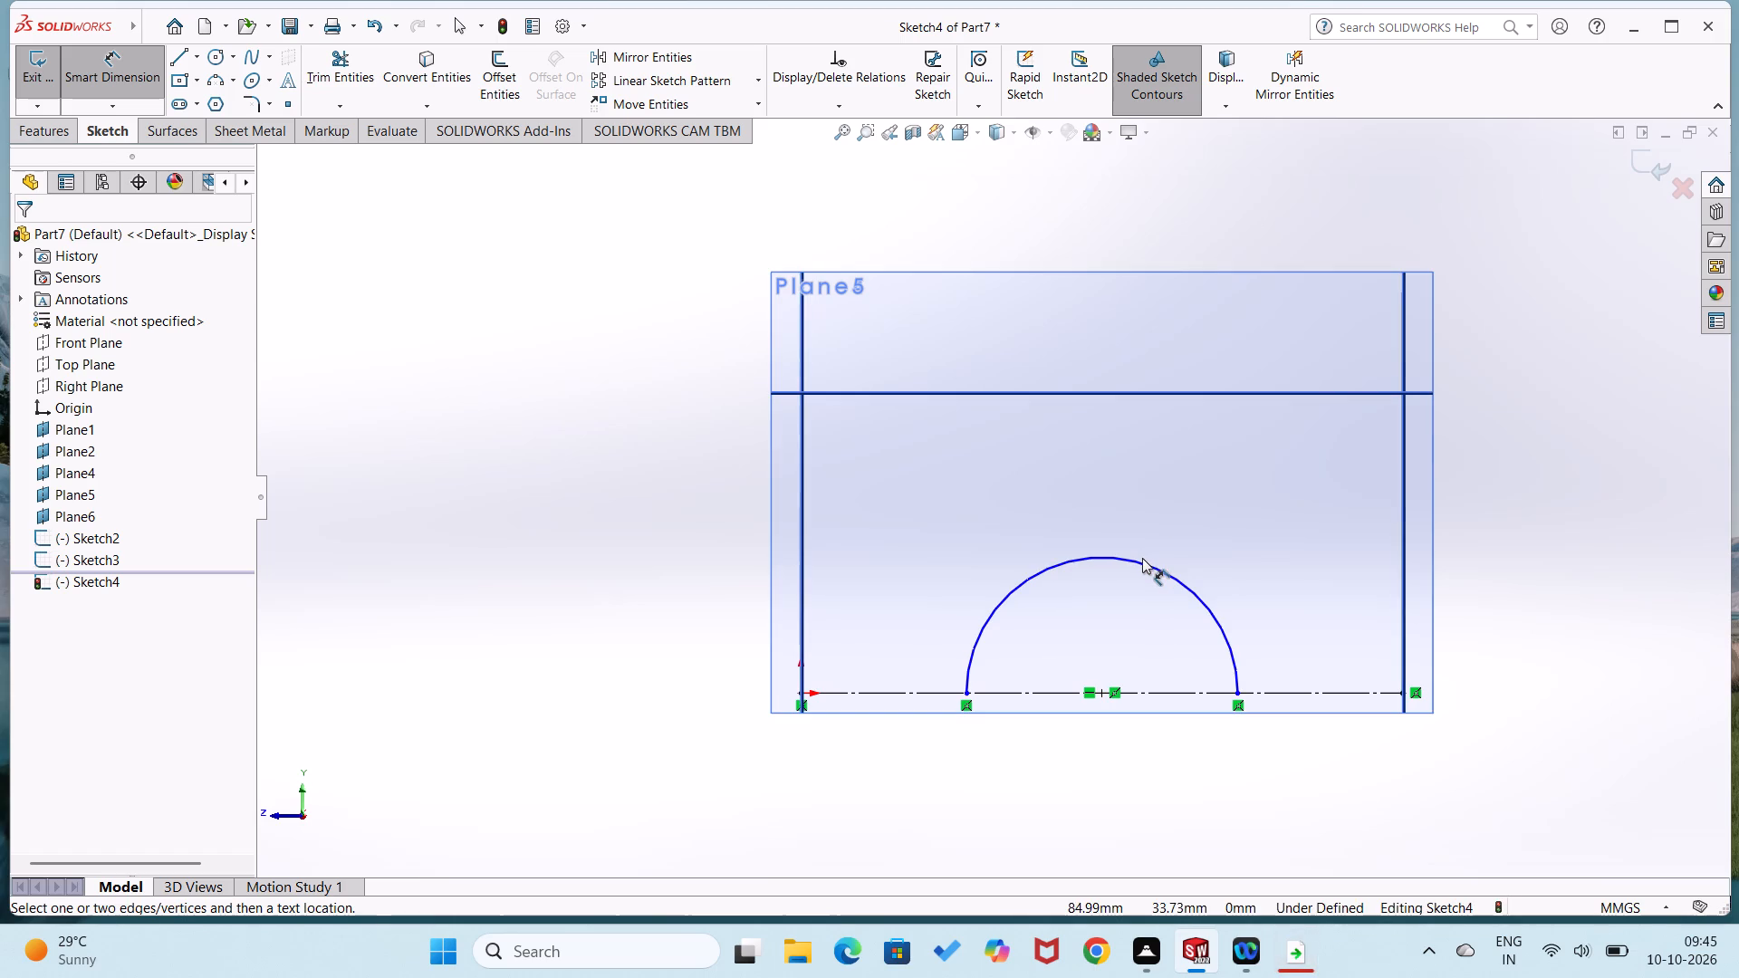
pyautogui.click(1141, 566)
pyautogui.click(1183, 540)
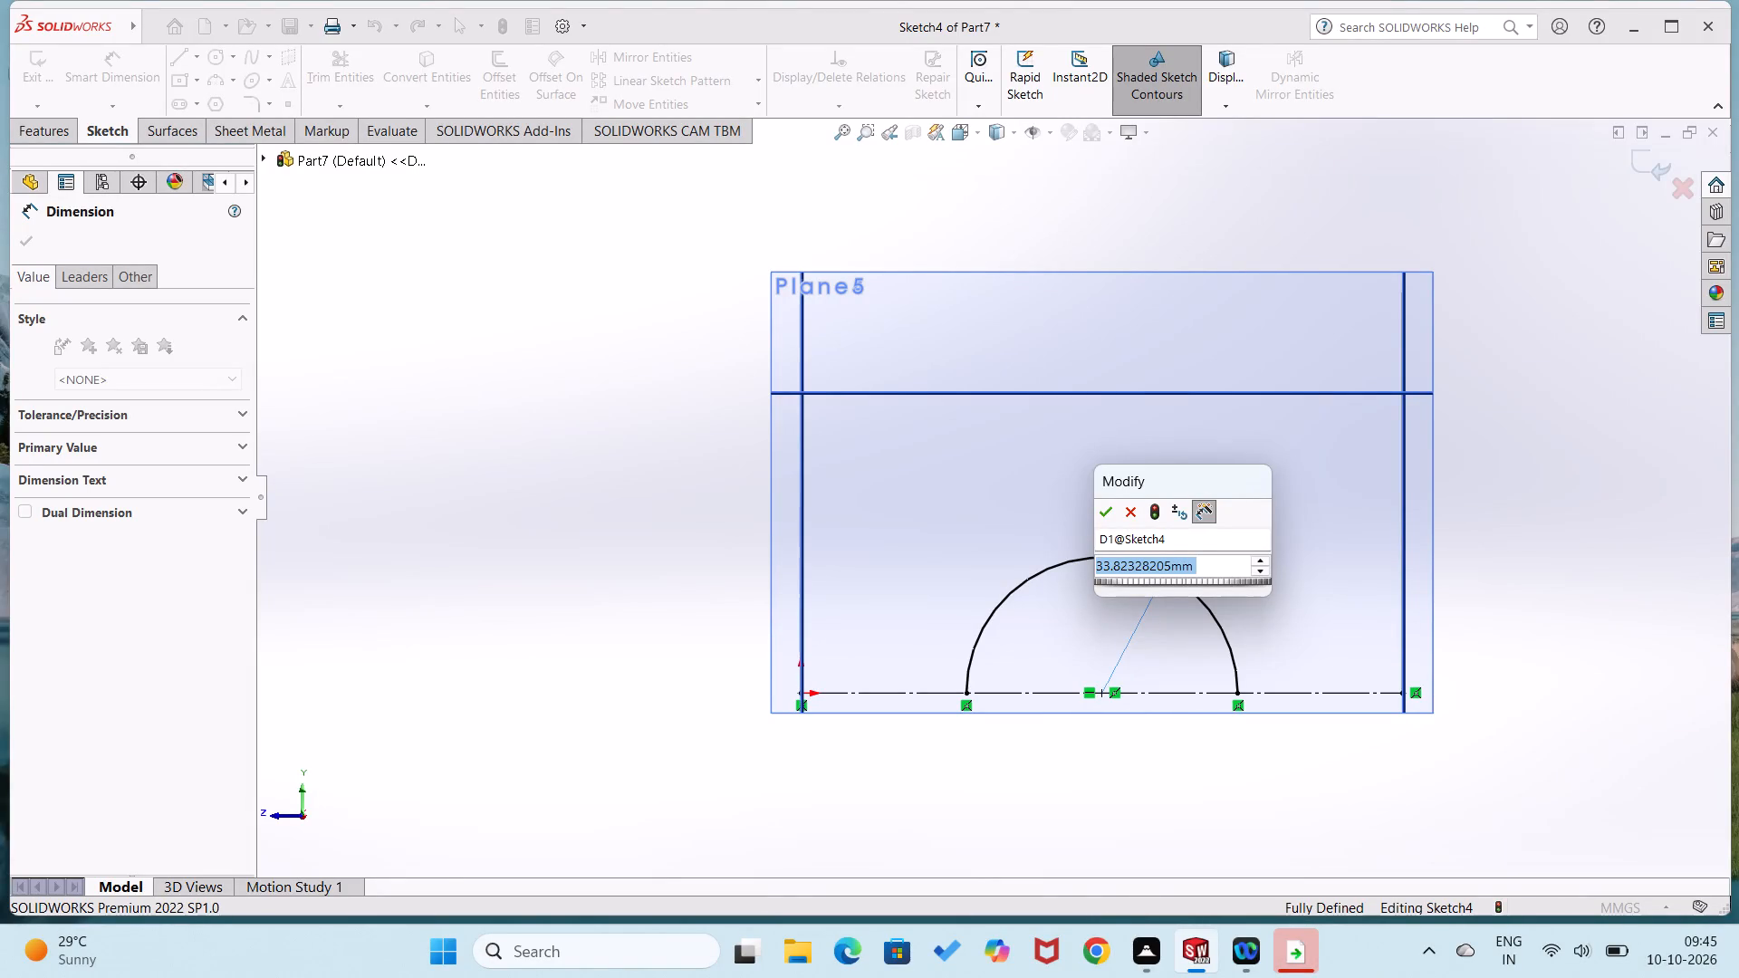
pyautogui.write('25')
pyautogui.press('Return')
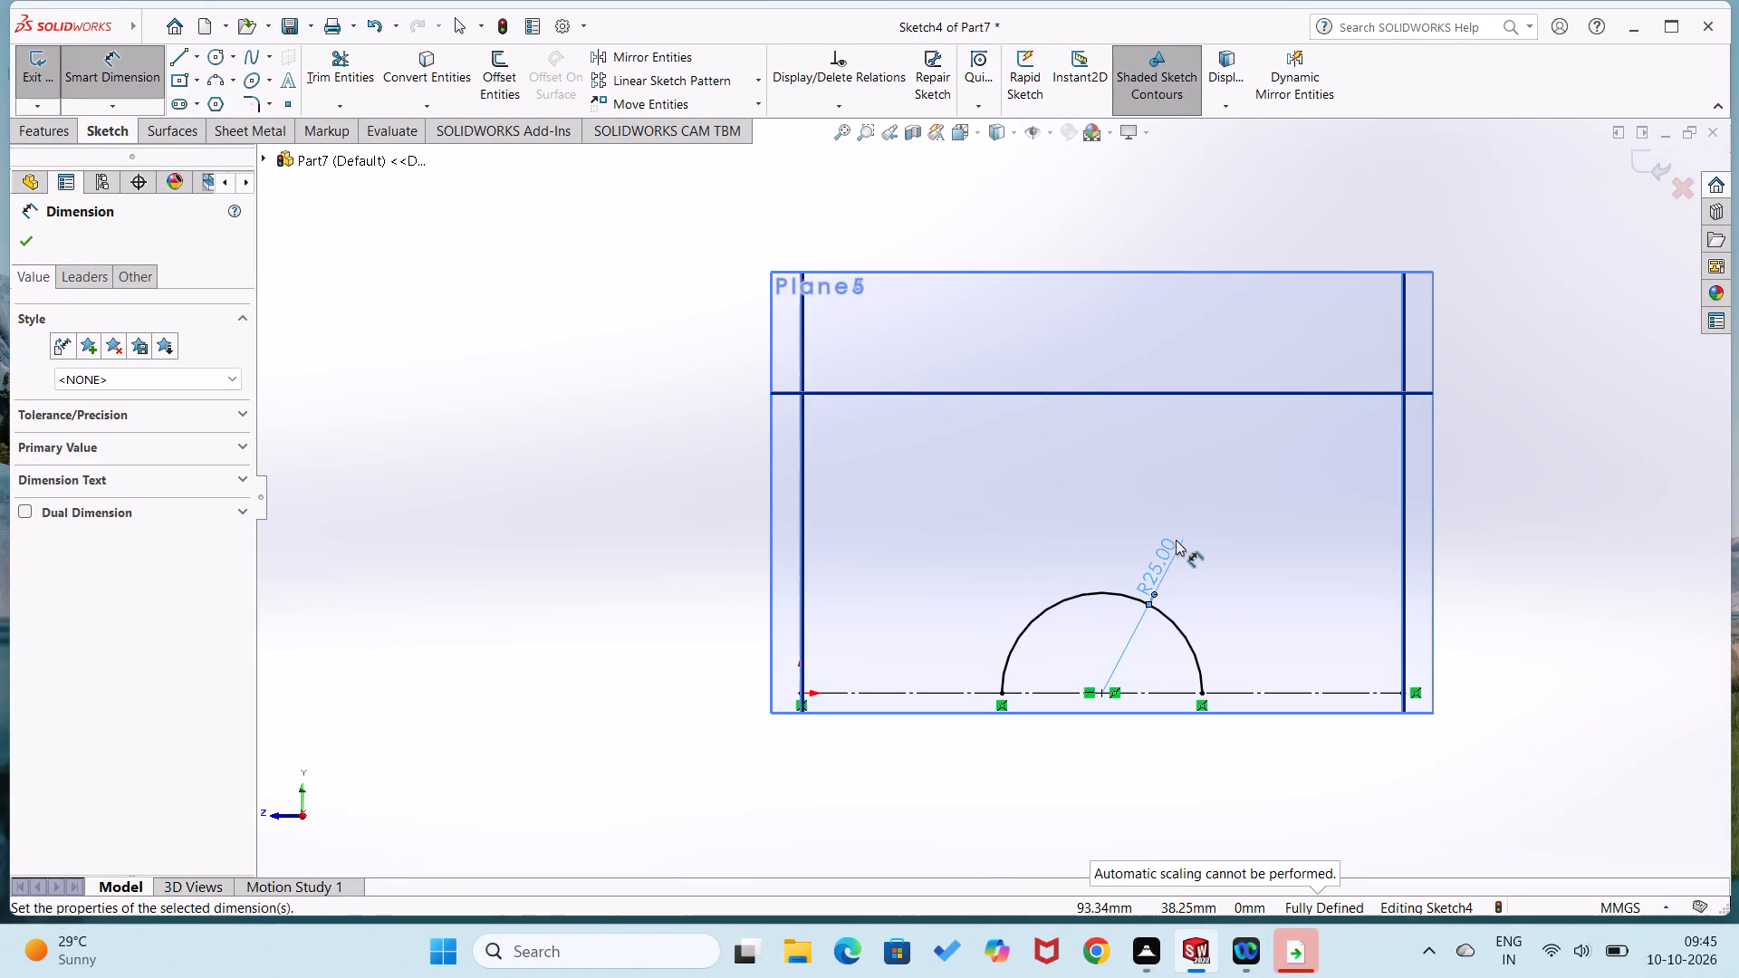
pyautogui.click(667, 591)
pyautogui.moveTo(742, 635); pyautogui.dragTo(918, 734, button='middle')
pyautogui.click(34, 66)
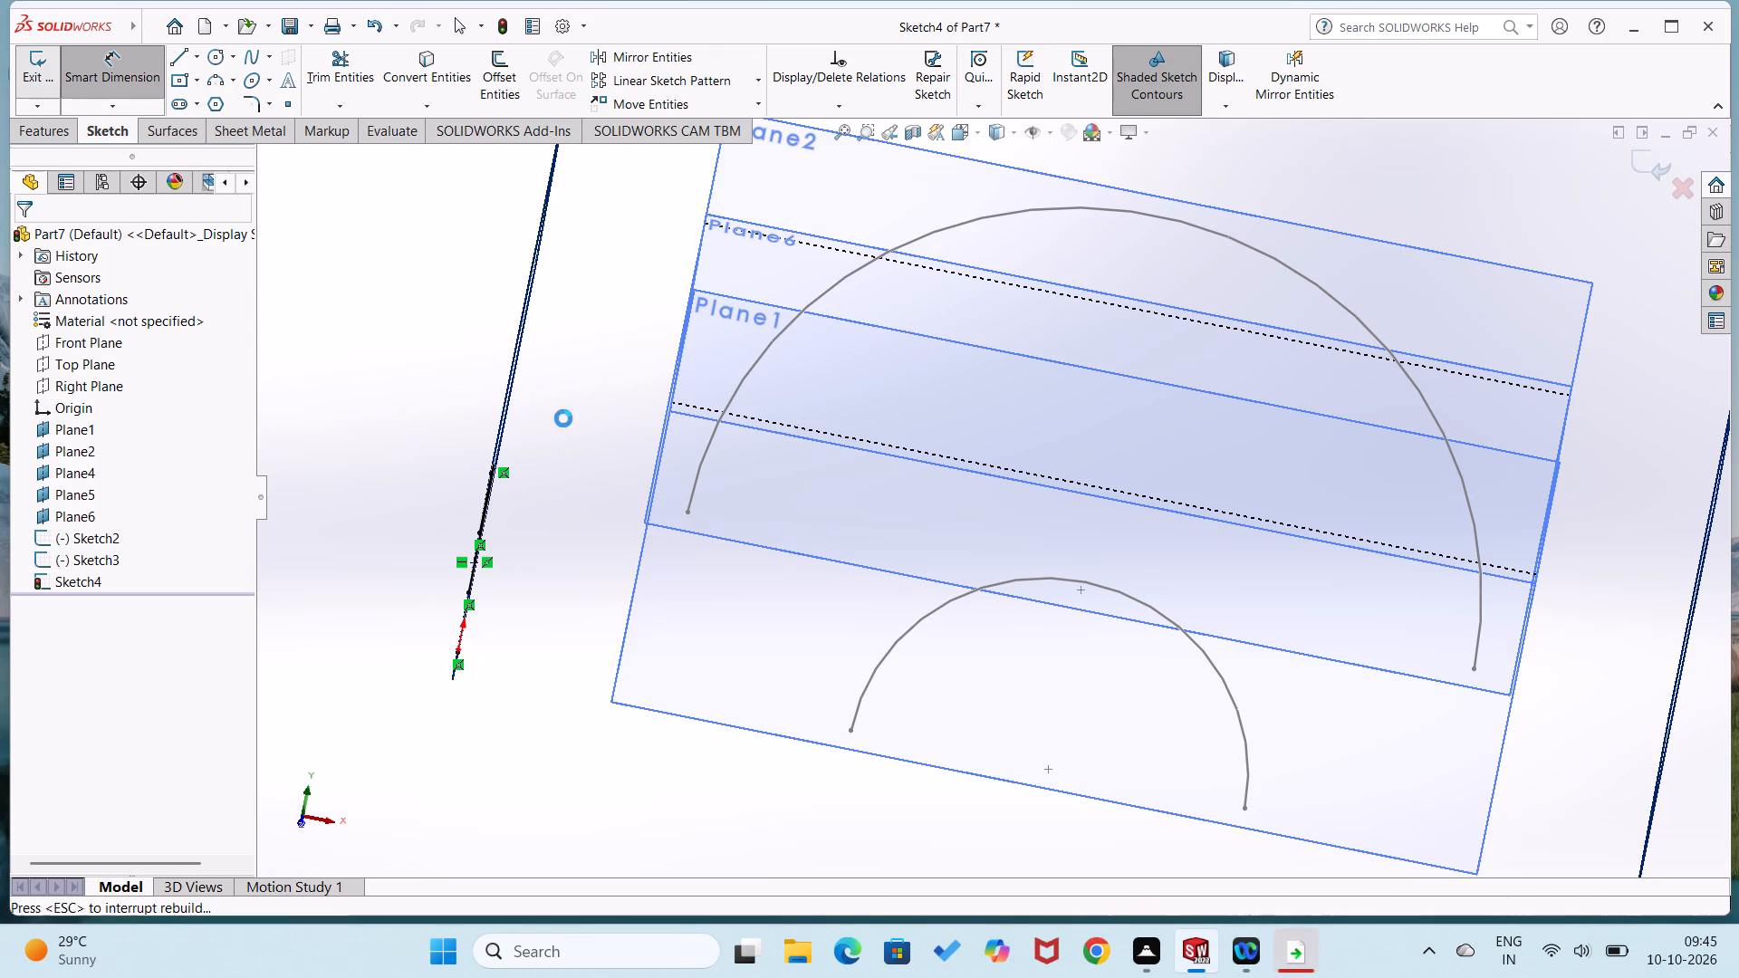
# On Plane4, sketch a 25 mm radius semicircular centerpoint arc snapped to the centre and endpoints of Plane5's arc, and exit the sketch.
pyautogui.scroll(1, 700, 531)
pyautogui.moveTo(668, 708); pyautogui.dragTo(656, 714, button='middle')
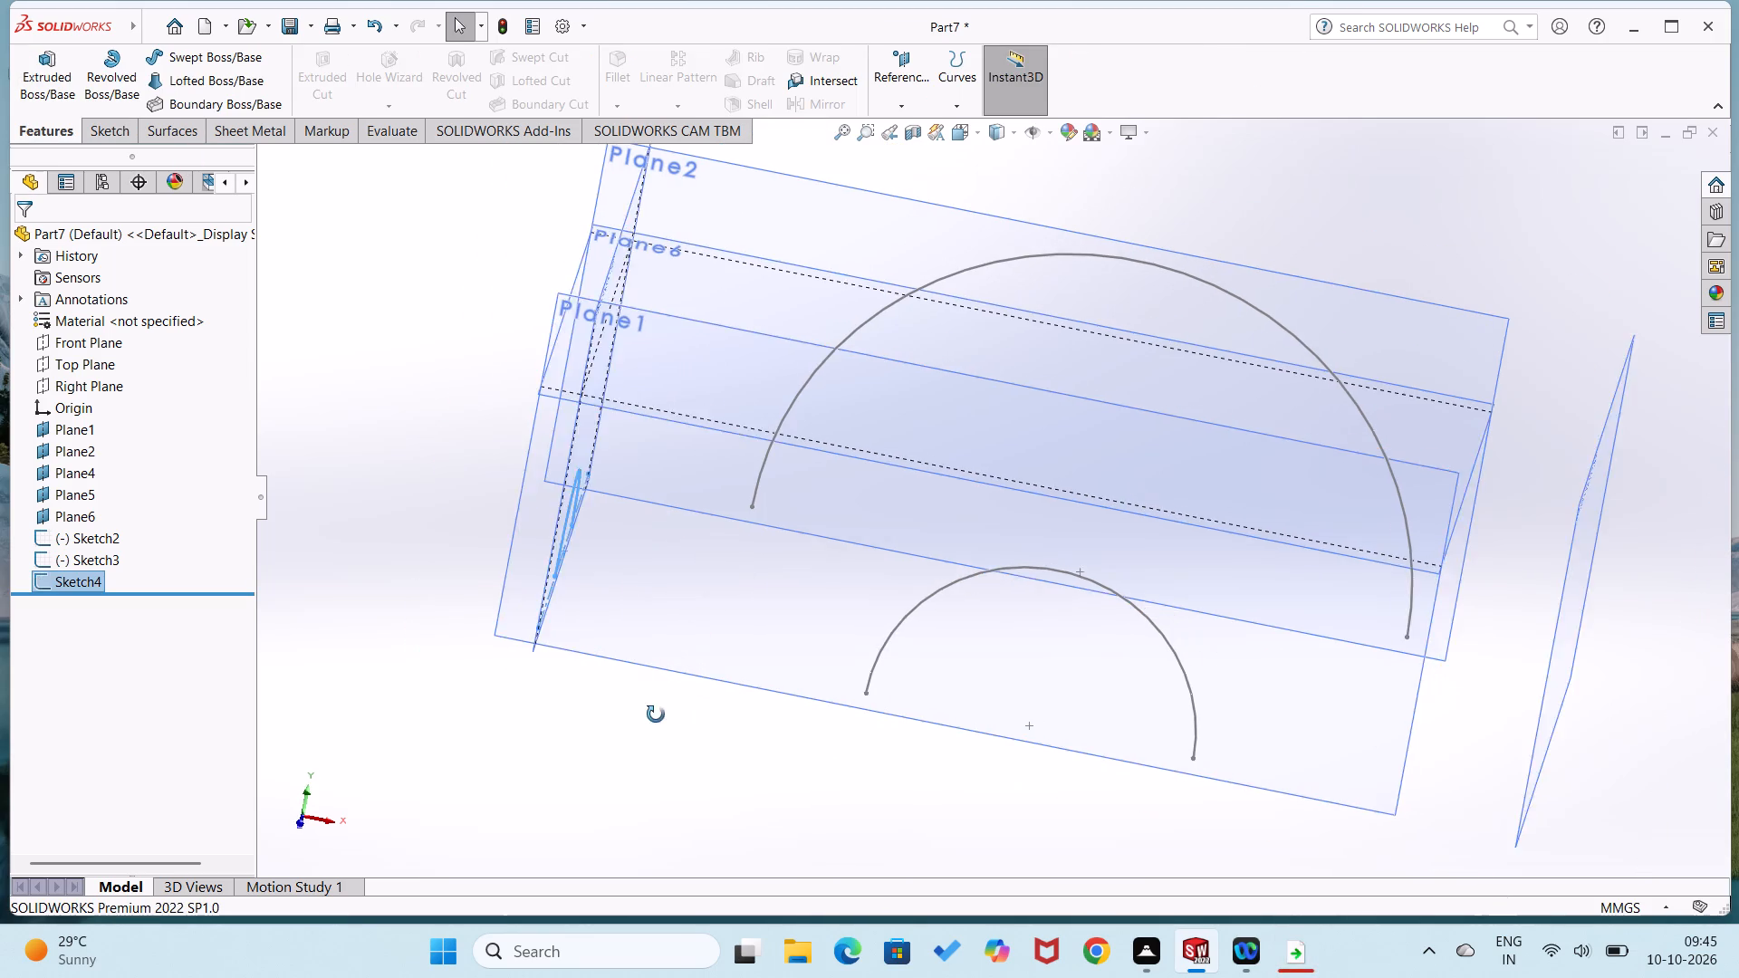
pyautogui.moveTo(656, 714); pyautogui.dragTo(573, 730, button='middle')
pyautogui.rightClick(1243, 726)
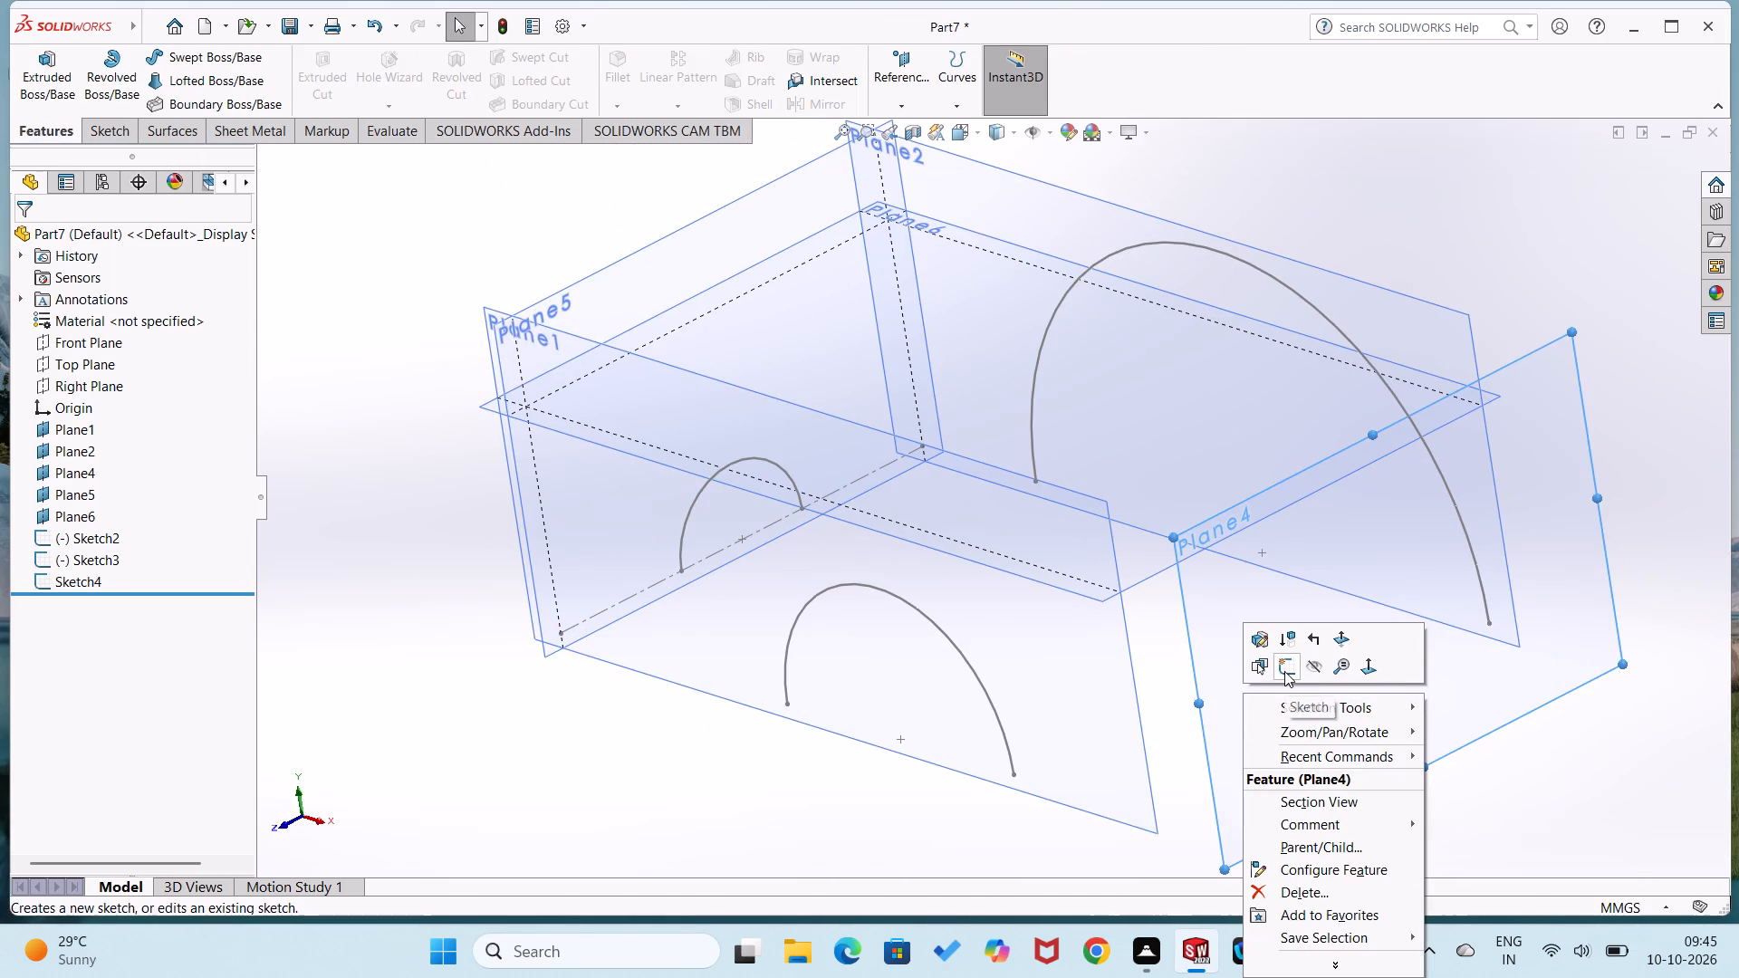
pyautogui.click(1284, 671)
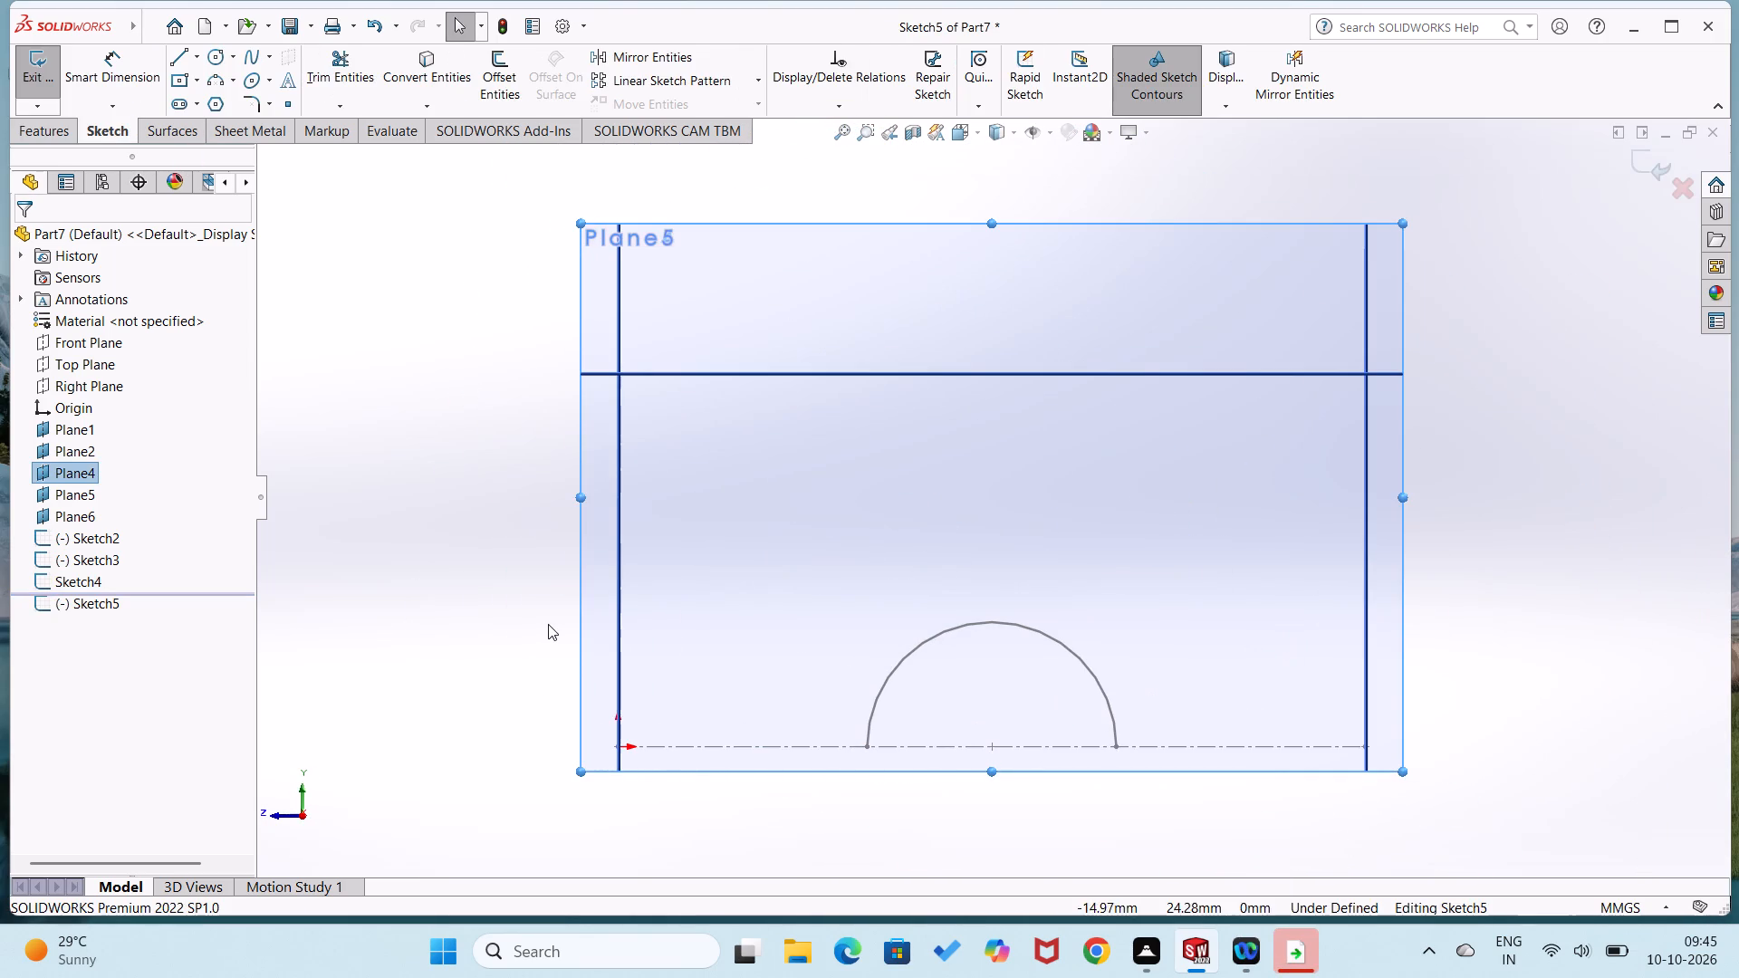
pyautogui.click(552, 623)
pyautogui.click(205, 83)
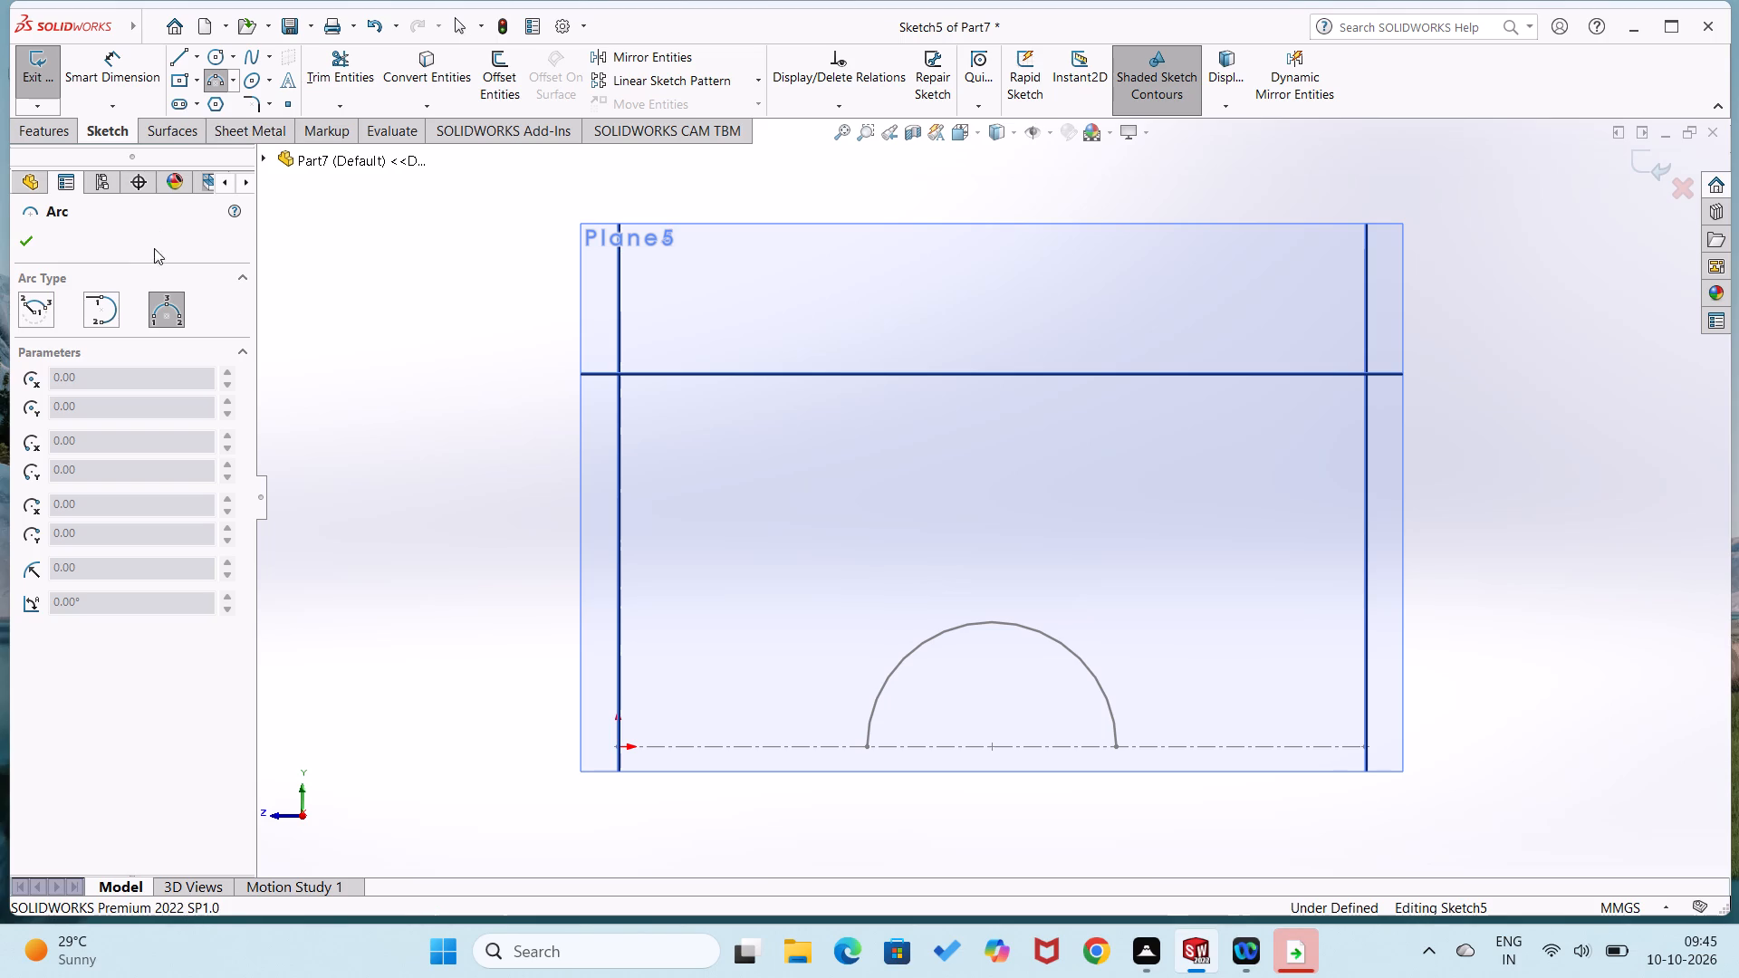
pyautogui.click(38, 315)
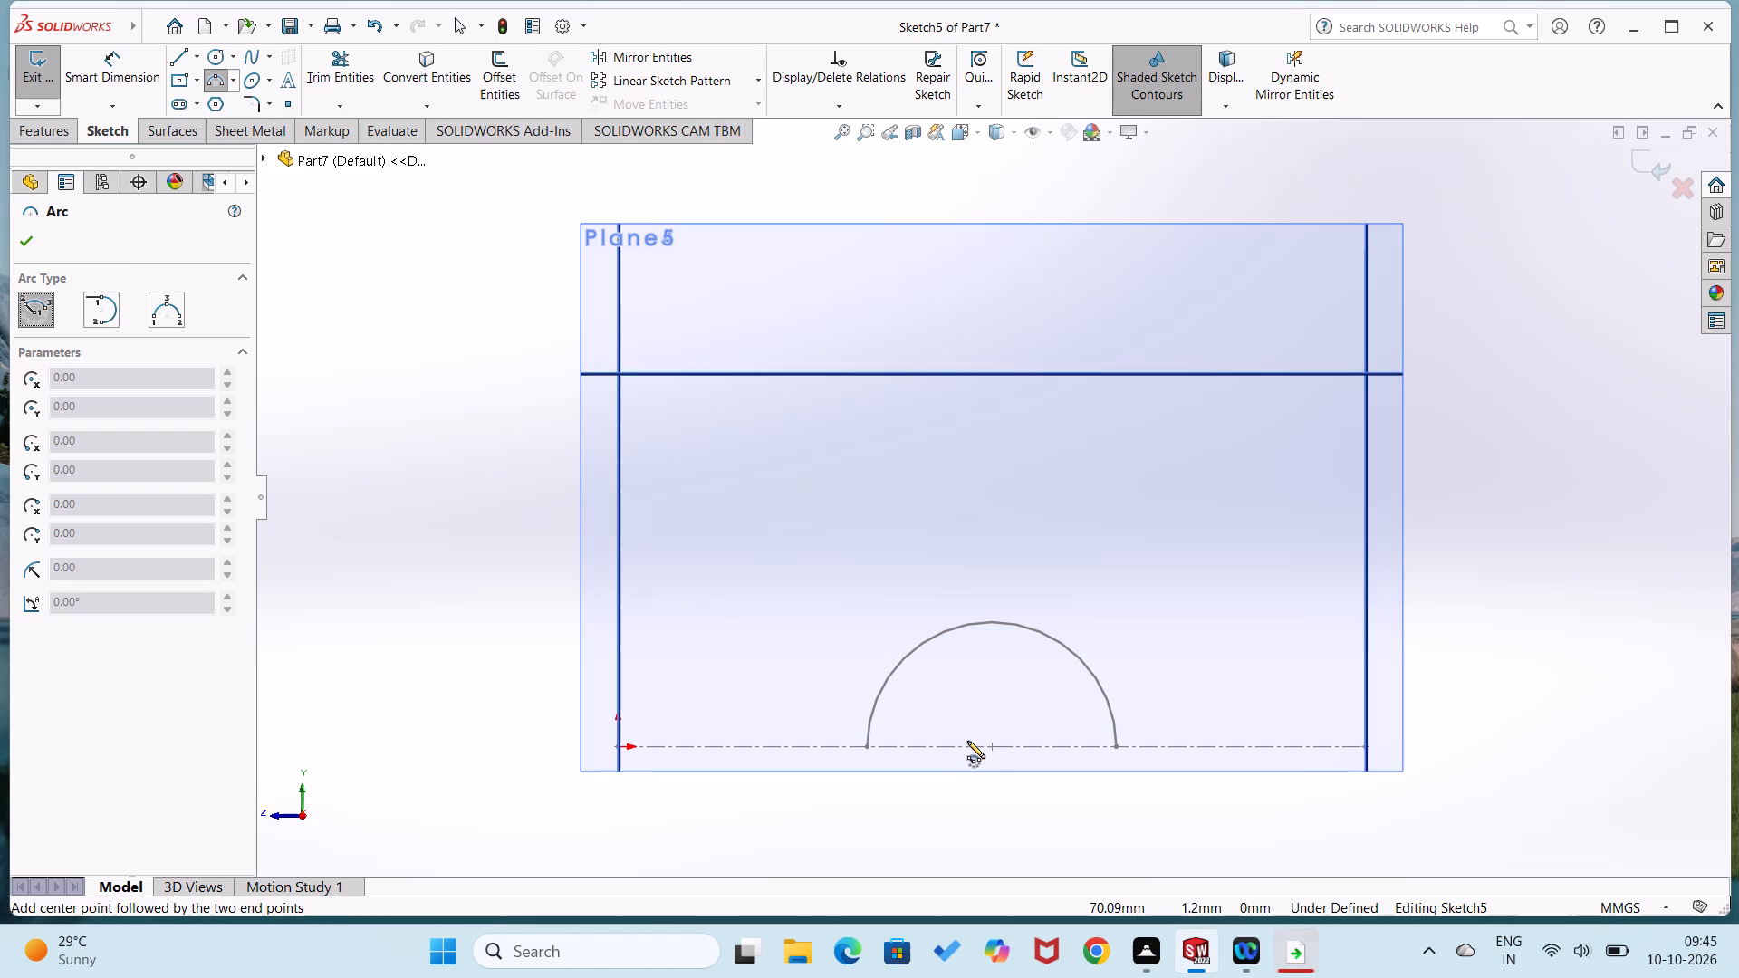
pyautogui.click(994, 745)
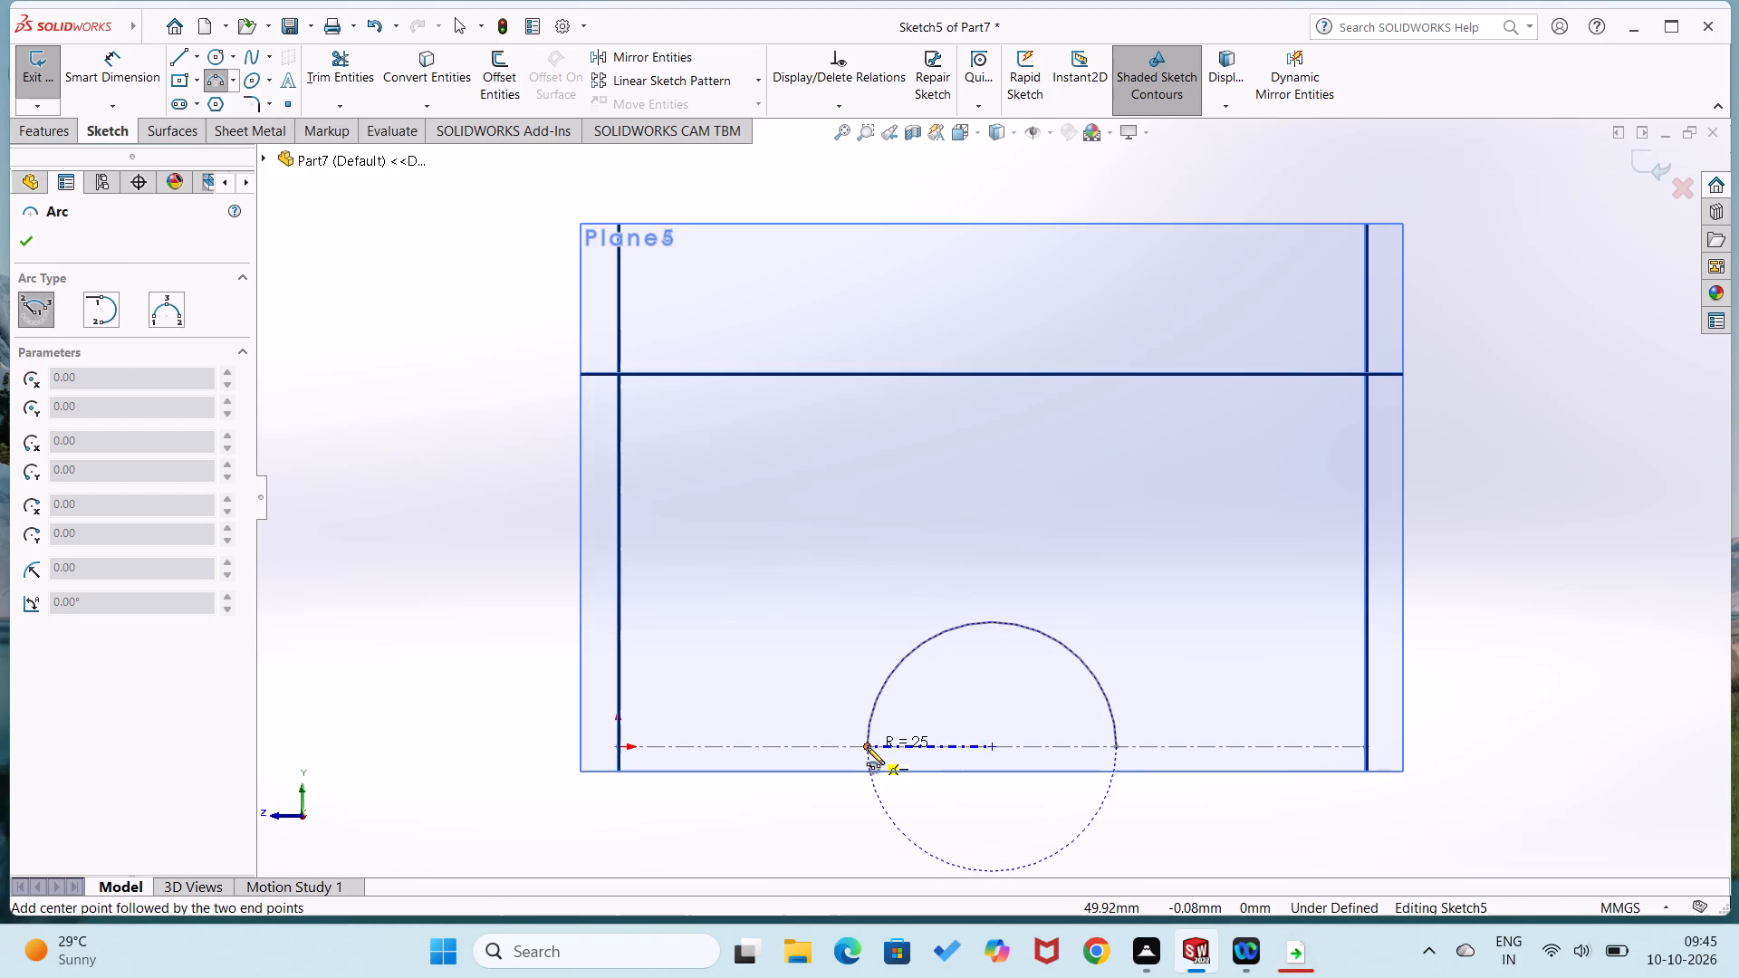
pyautogui.click(867, 747)
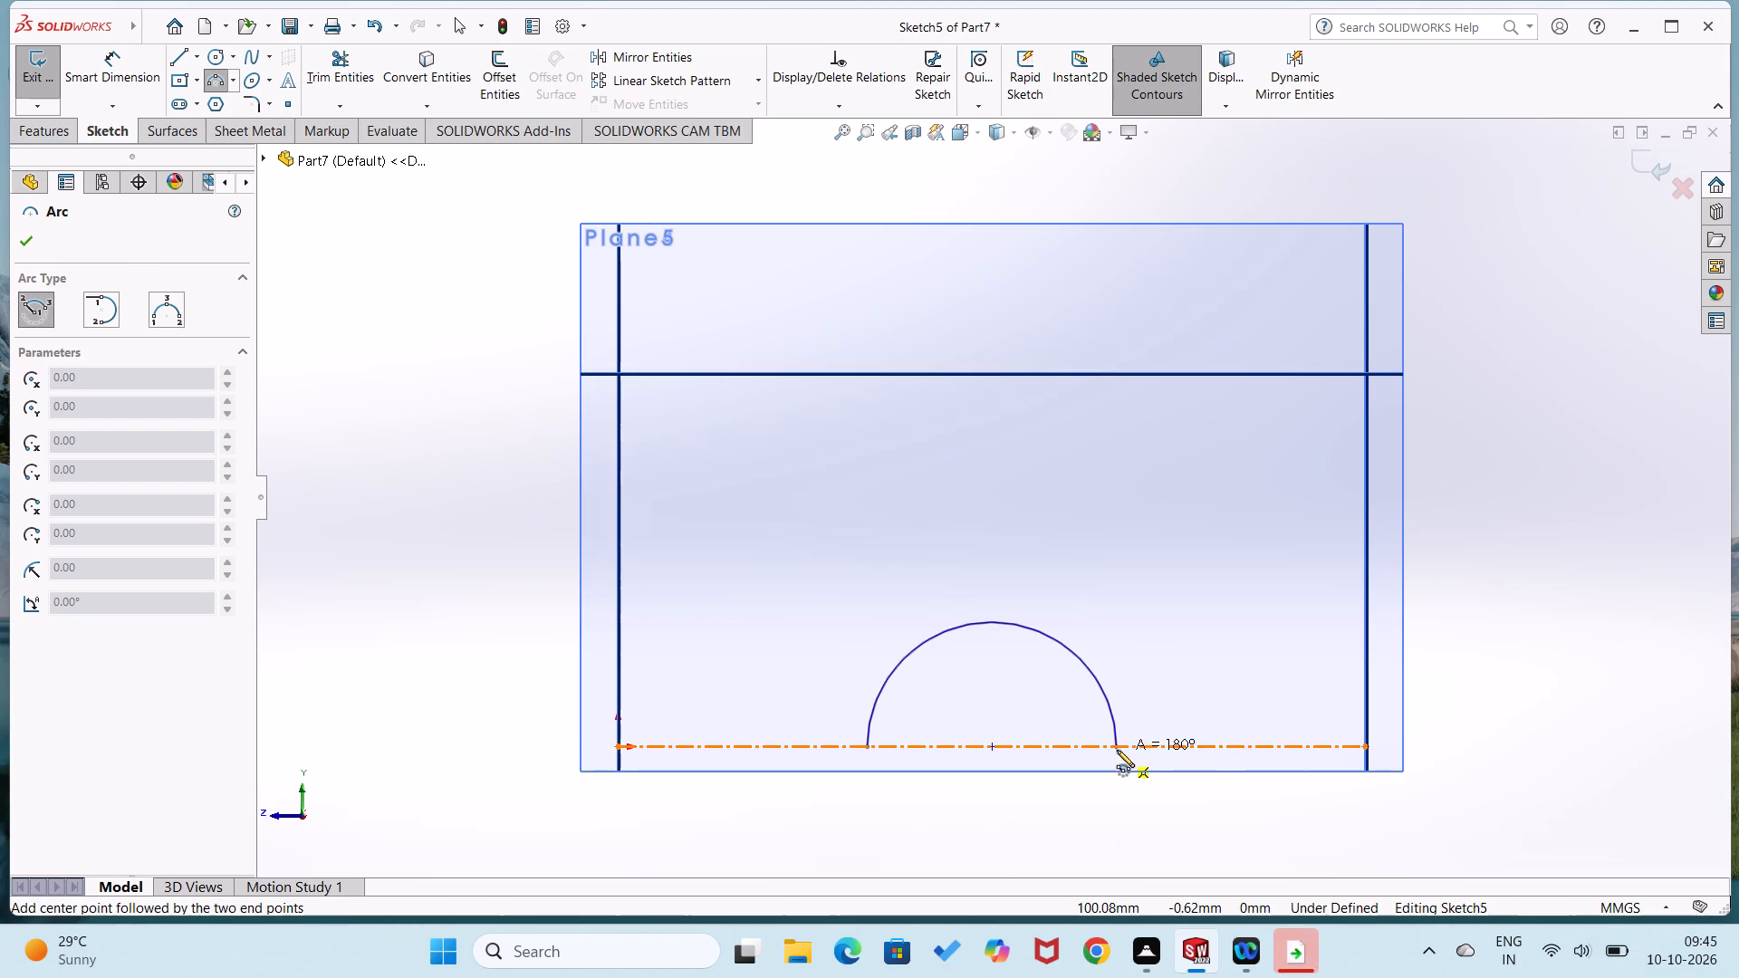
pyautogui.click(1117, 747)
pyautogui.moveTo(1478, 784); pyautogui.dragTo(1492, 542, button='right')
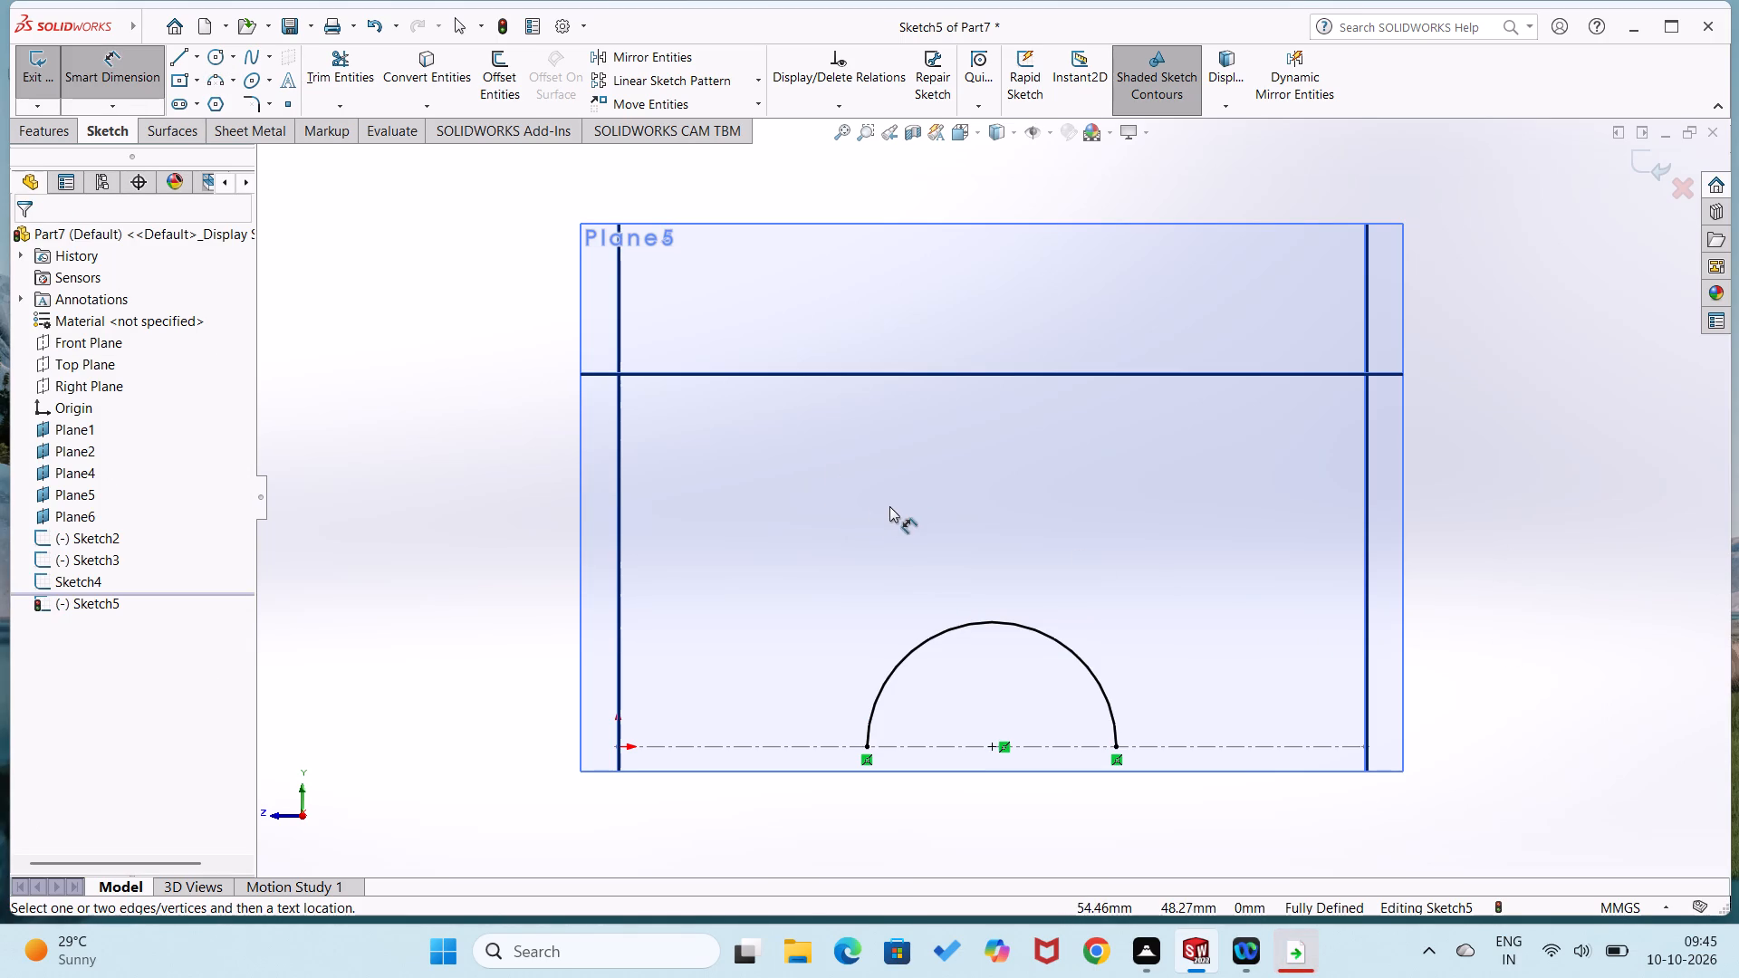
pyautogui.click(46, 139)
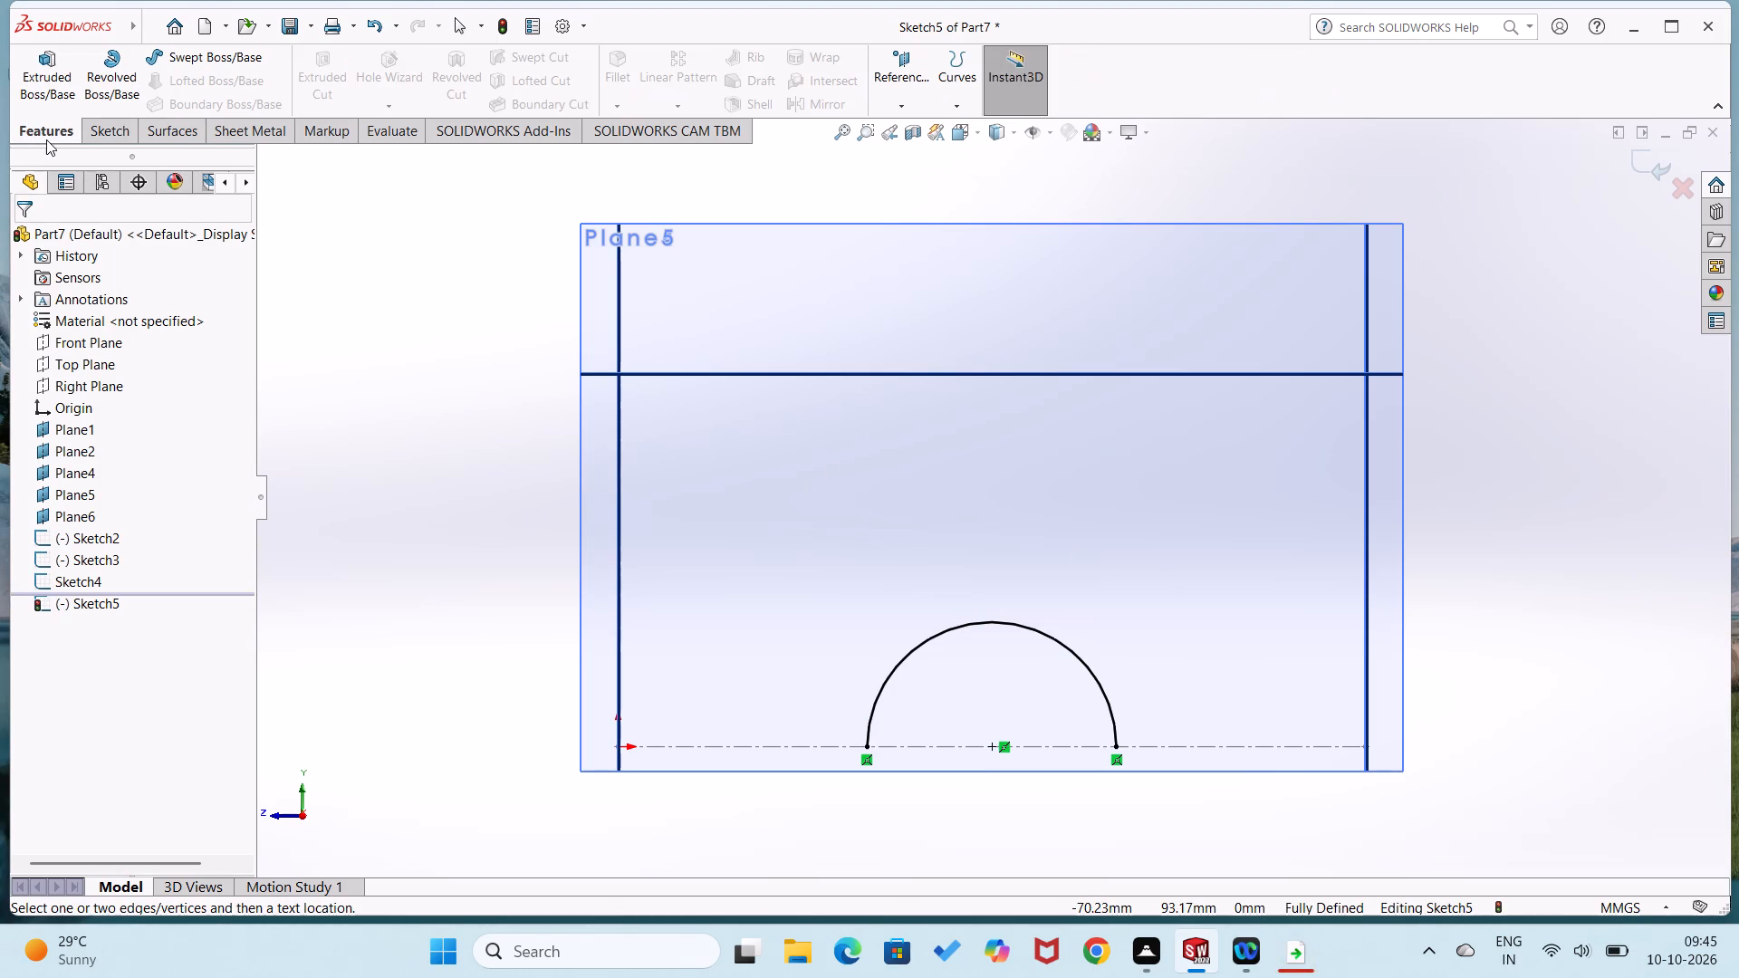
pyautogui.click(177, 125)
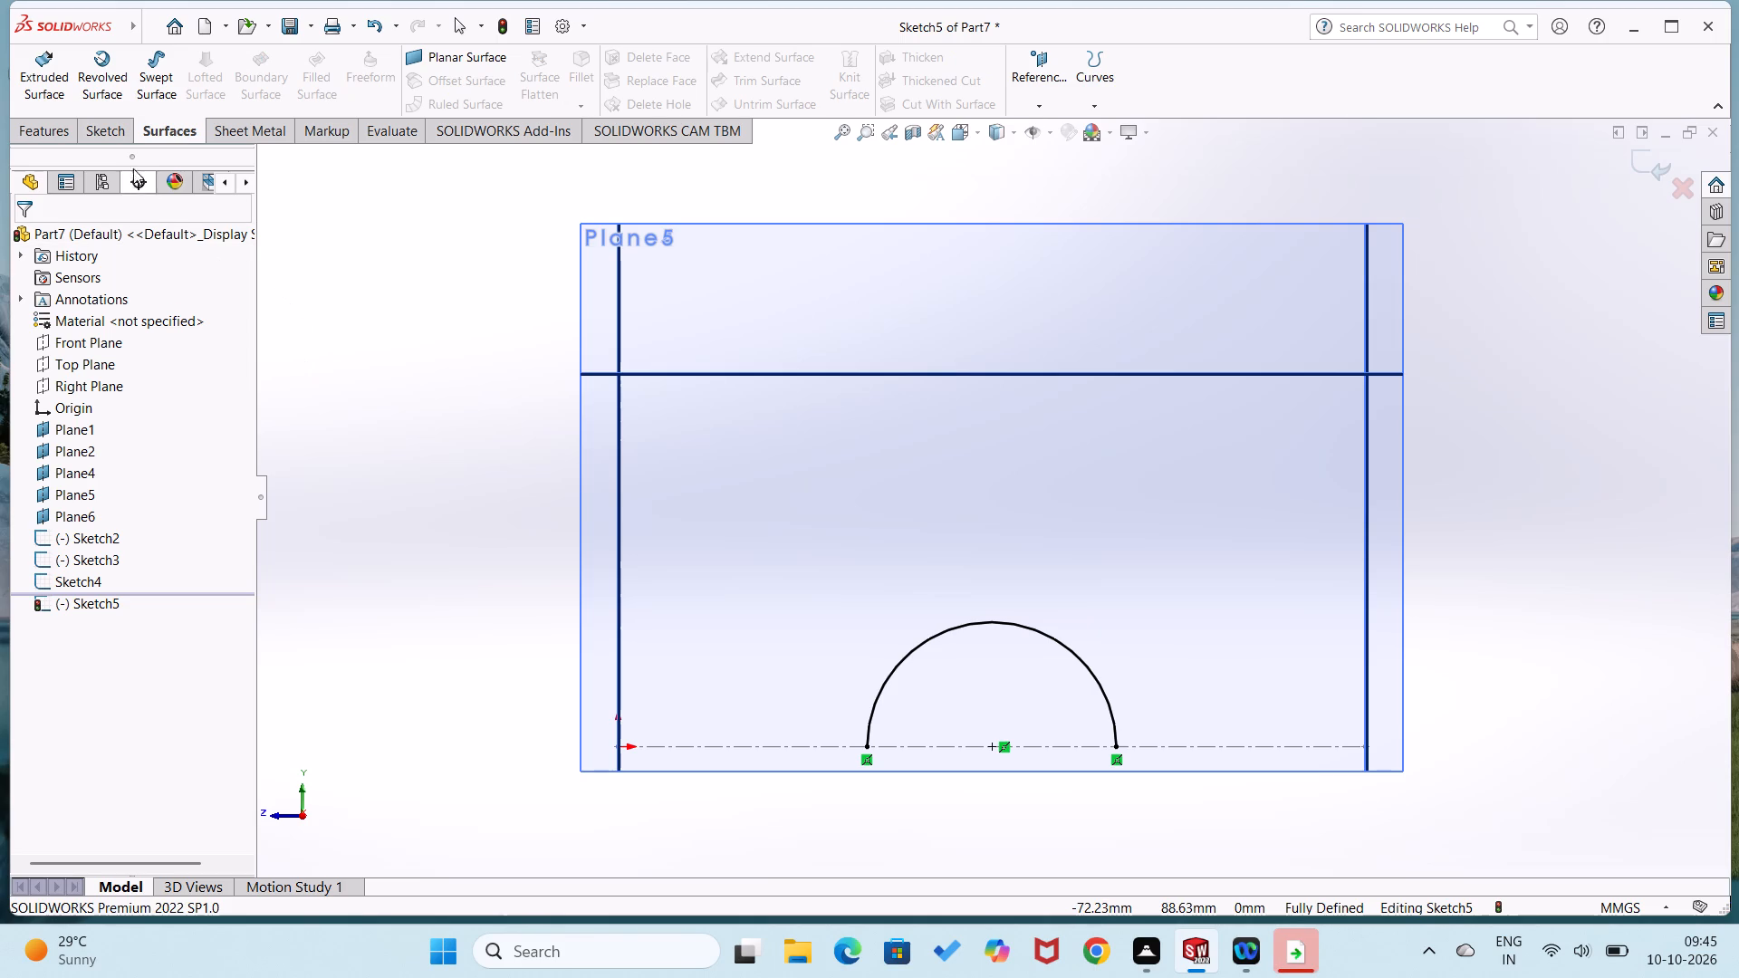
pyautogui.click(118, 136)
pyautogui.click(16, 67)
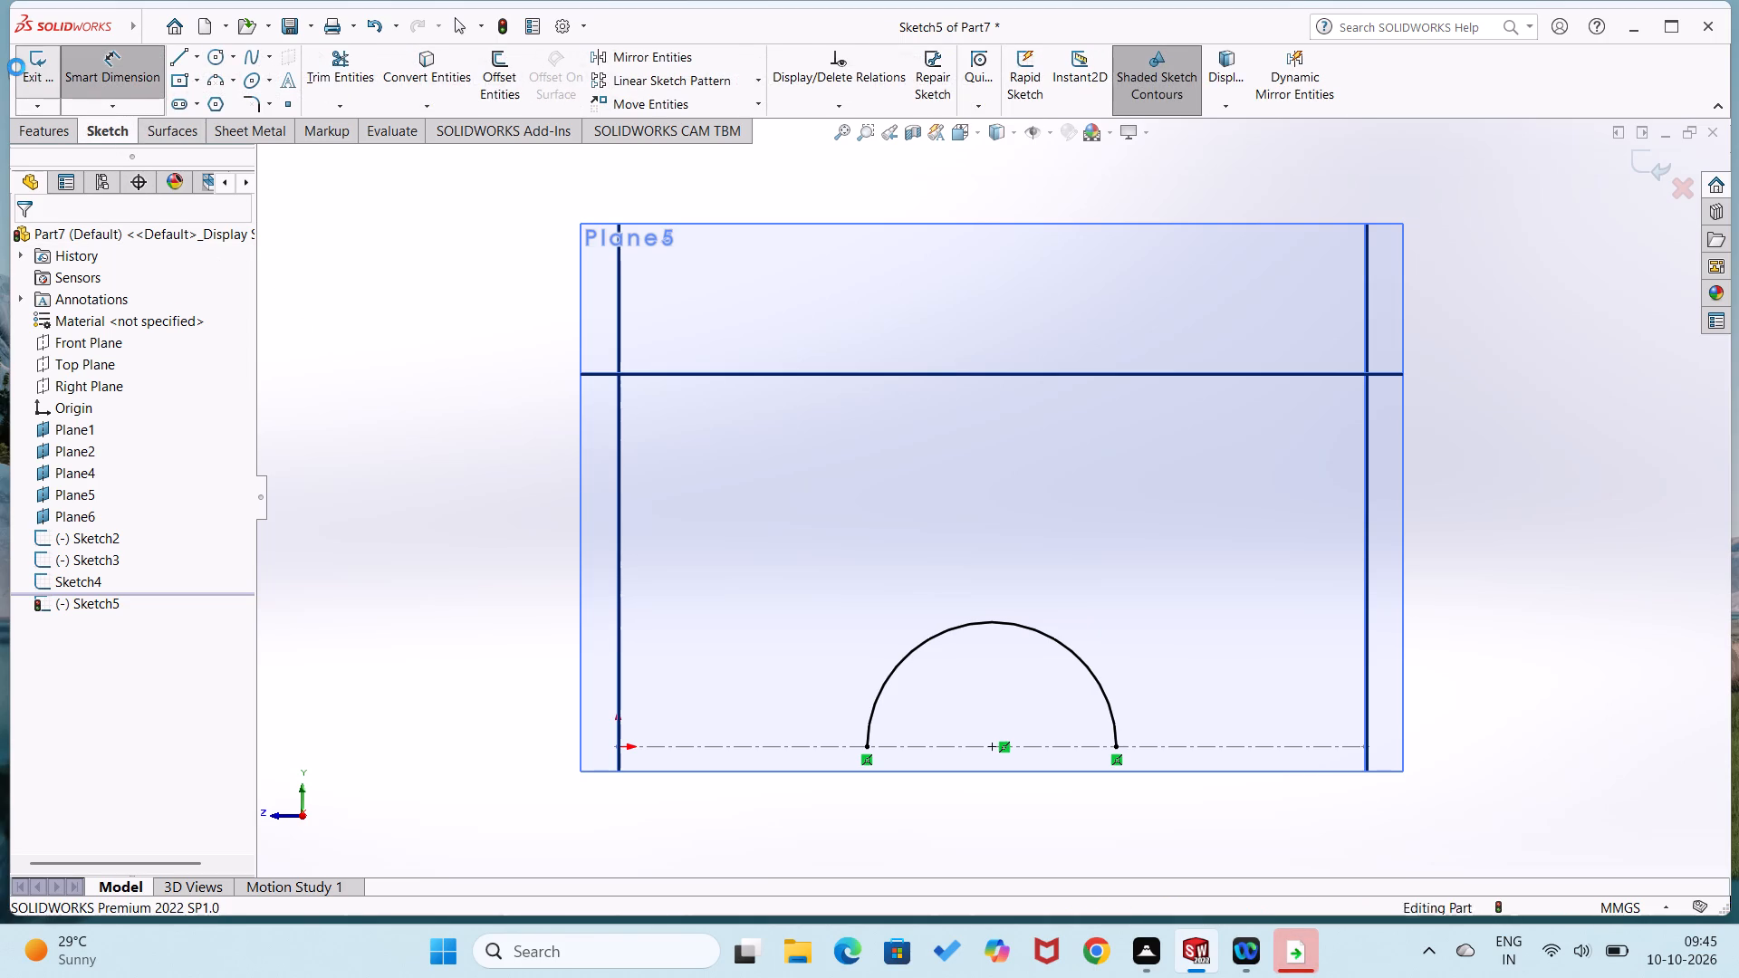
# On Plane6, sketch a 150 mm vertical line from the origin to Plane2 and convert it to construction geometry.
pyautogui.moveTo(443, 442); pyautogui.dragTo(552, 558, button='middle')
pyautogui.scroll(1, 552, 558)
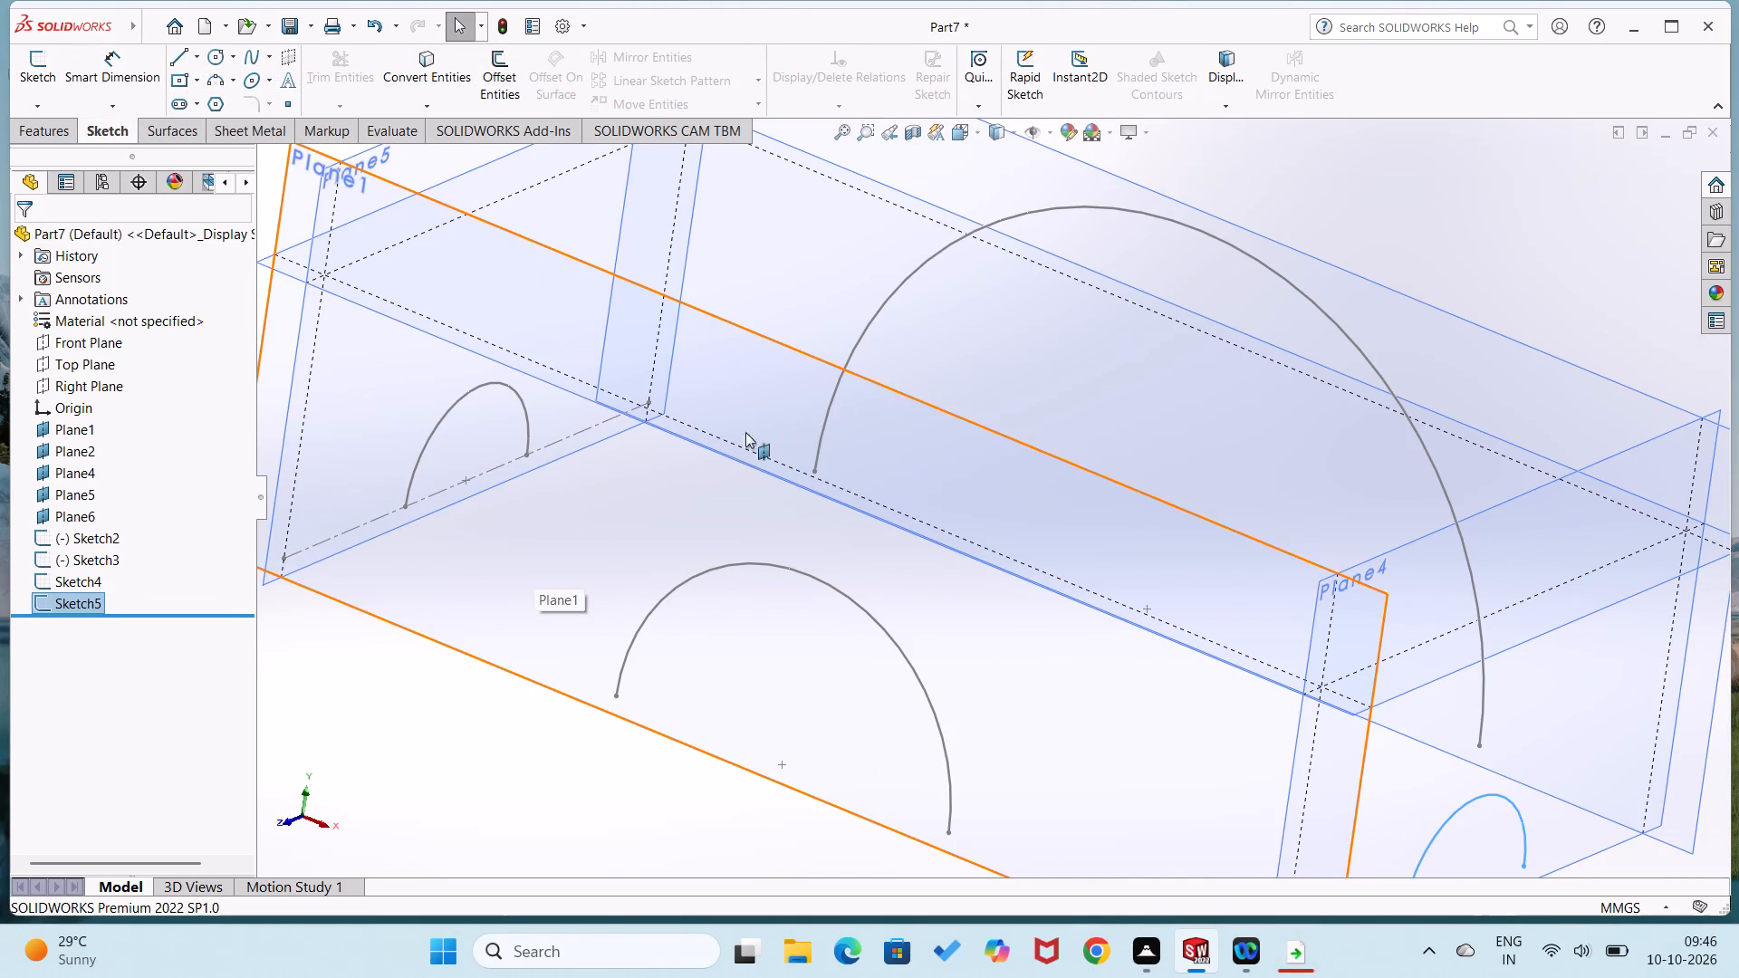
pyautogui.rightClick(894, 356)
pyautogui.click(930, 333)
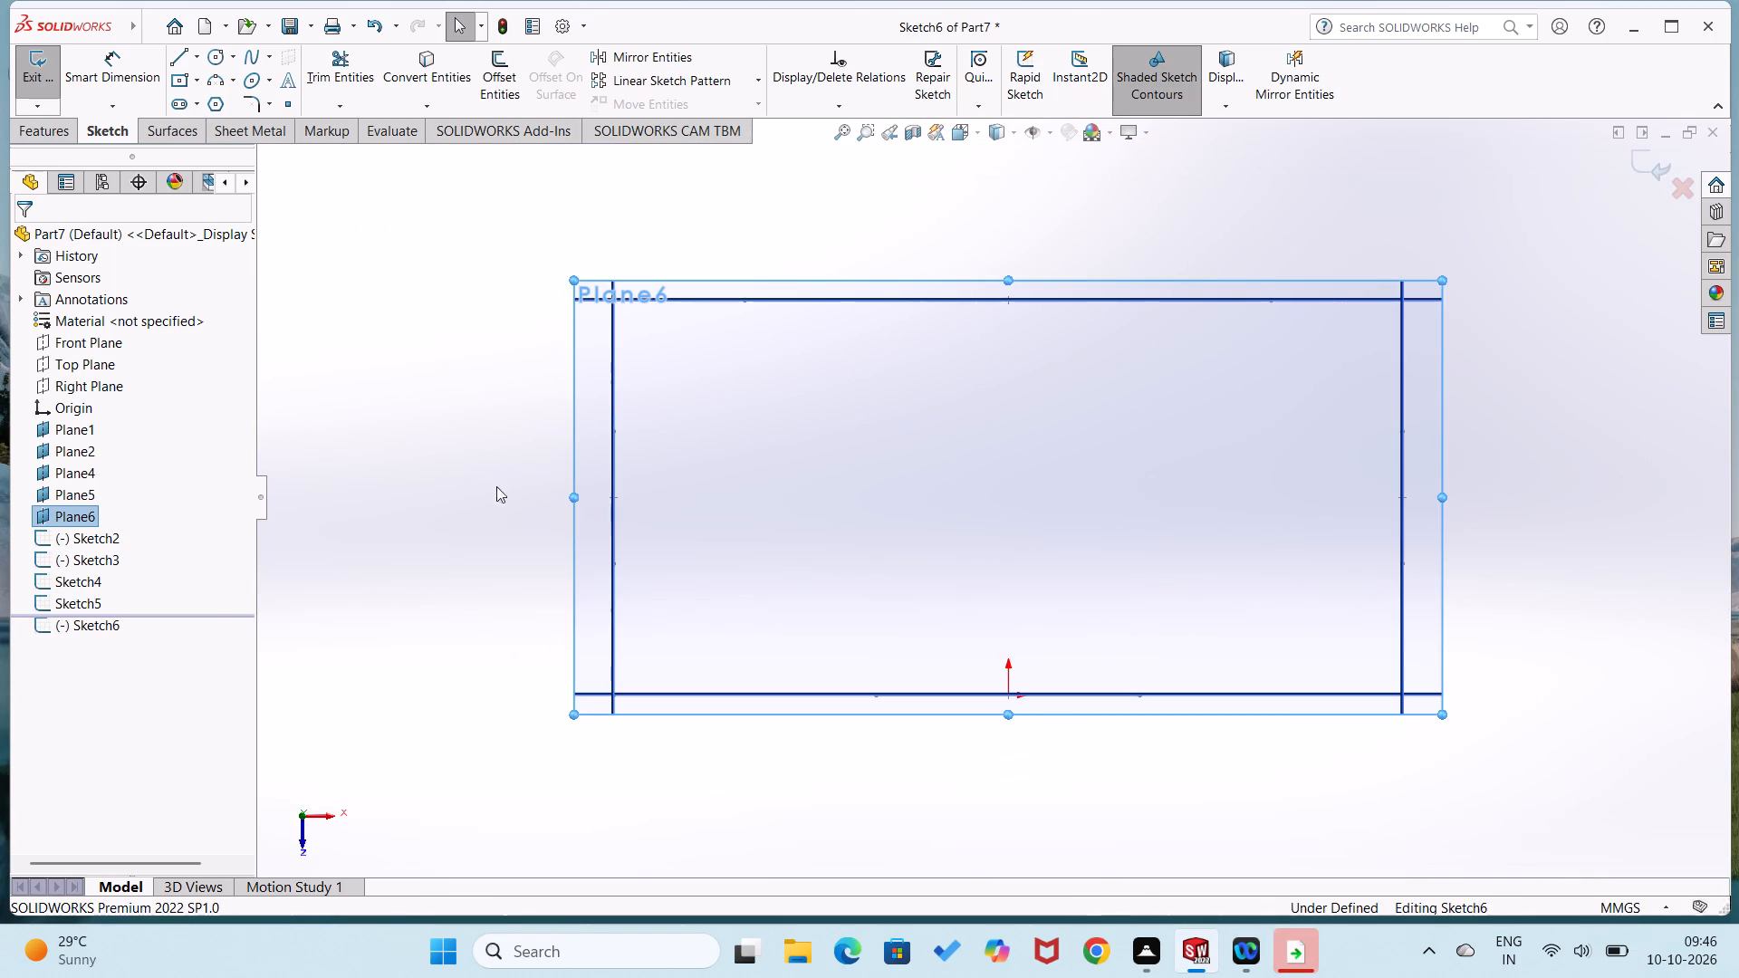
pyautogui.moveTo(466, 458); pyautogui.dragTo(422, 538, button='right')
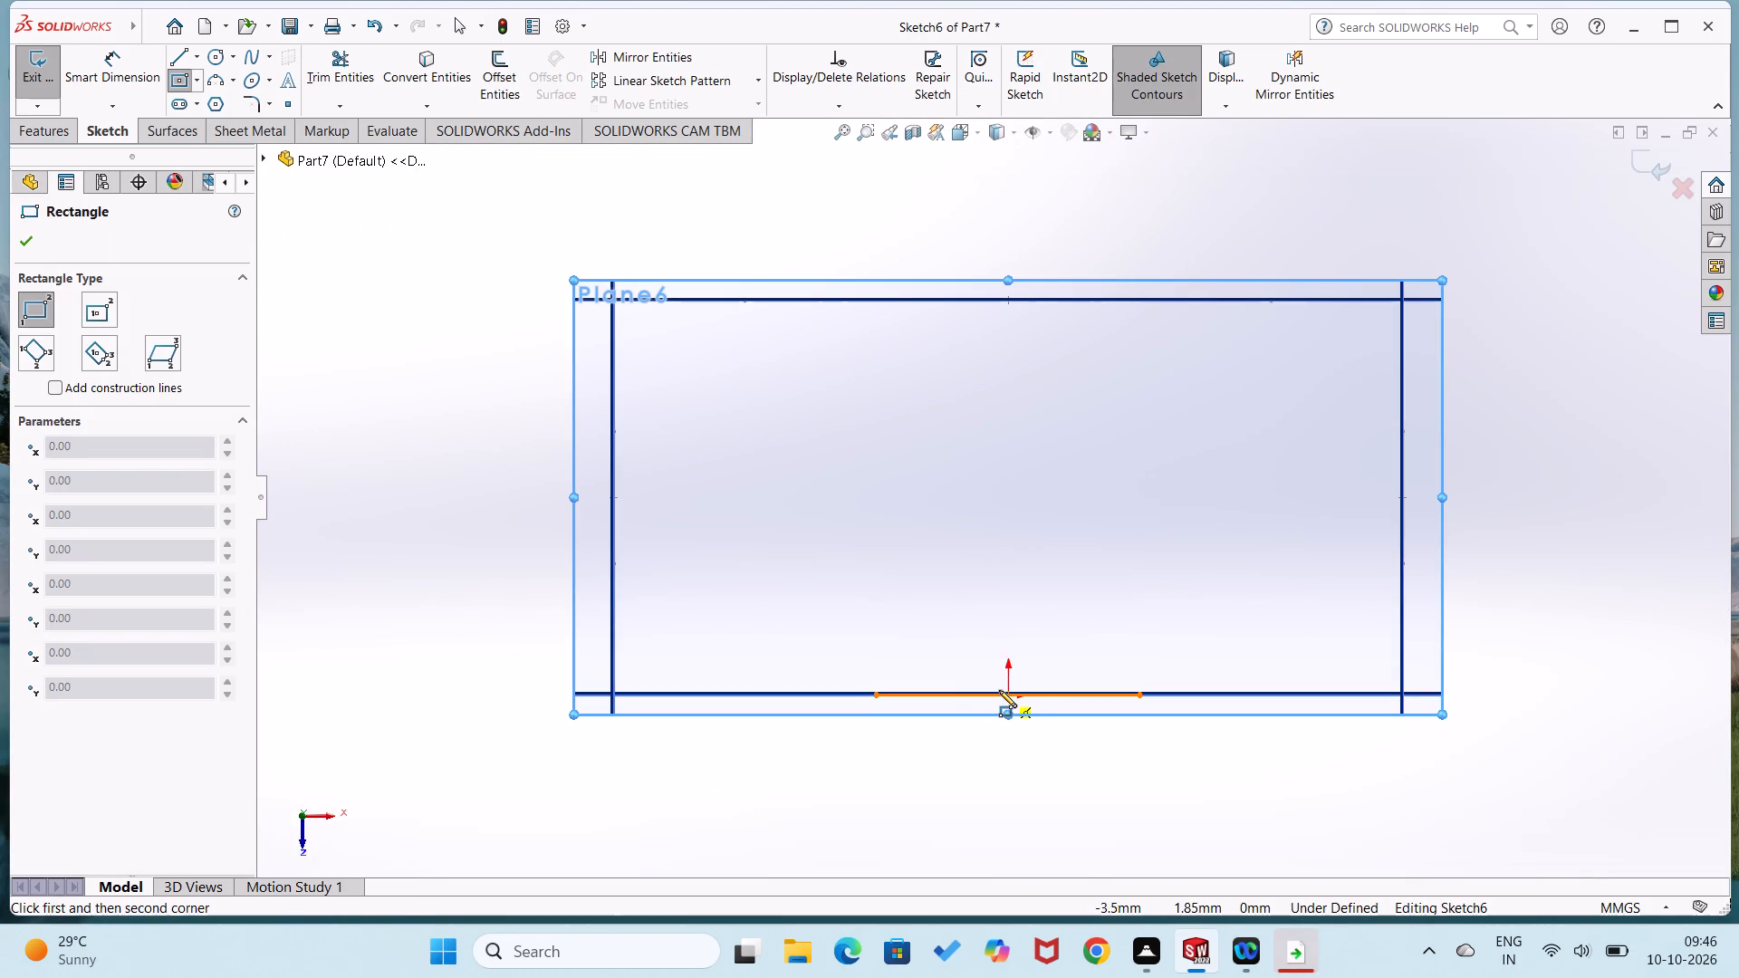
pyautogui.moveTo(1060, 755); pyautogui.dragTo(877, 797, button='right')
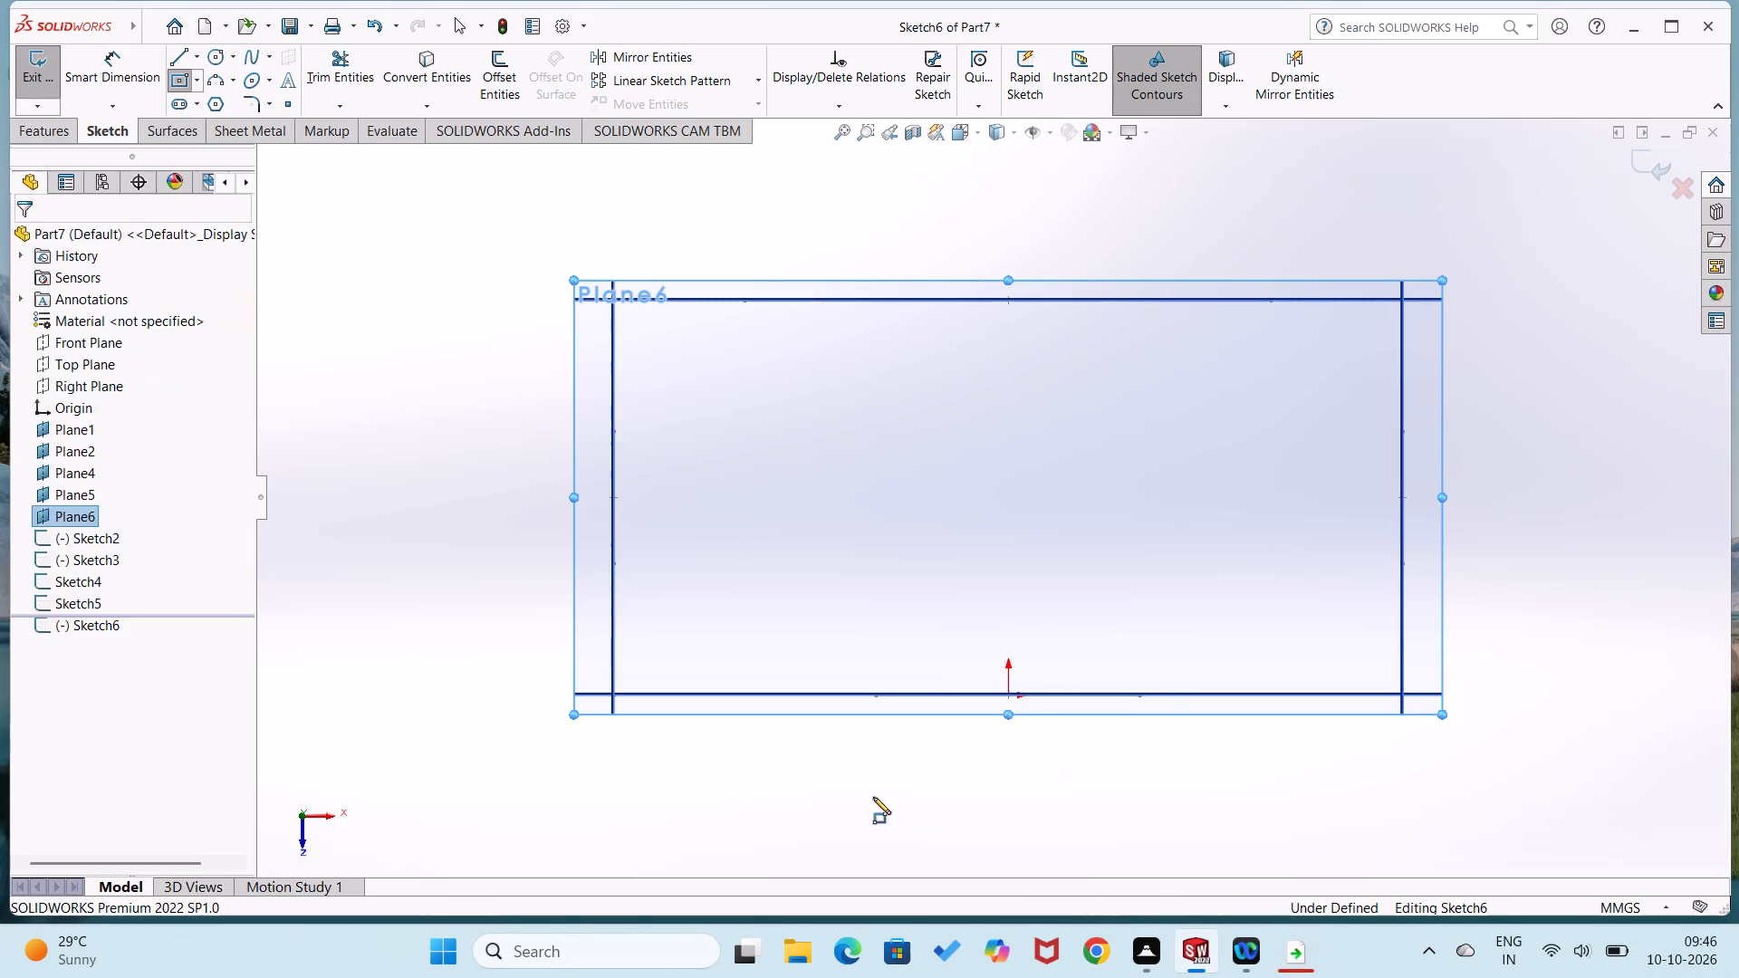
pyautogui.click(1007, 691)
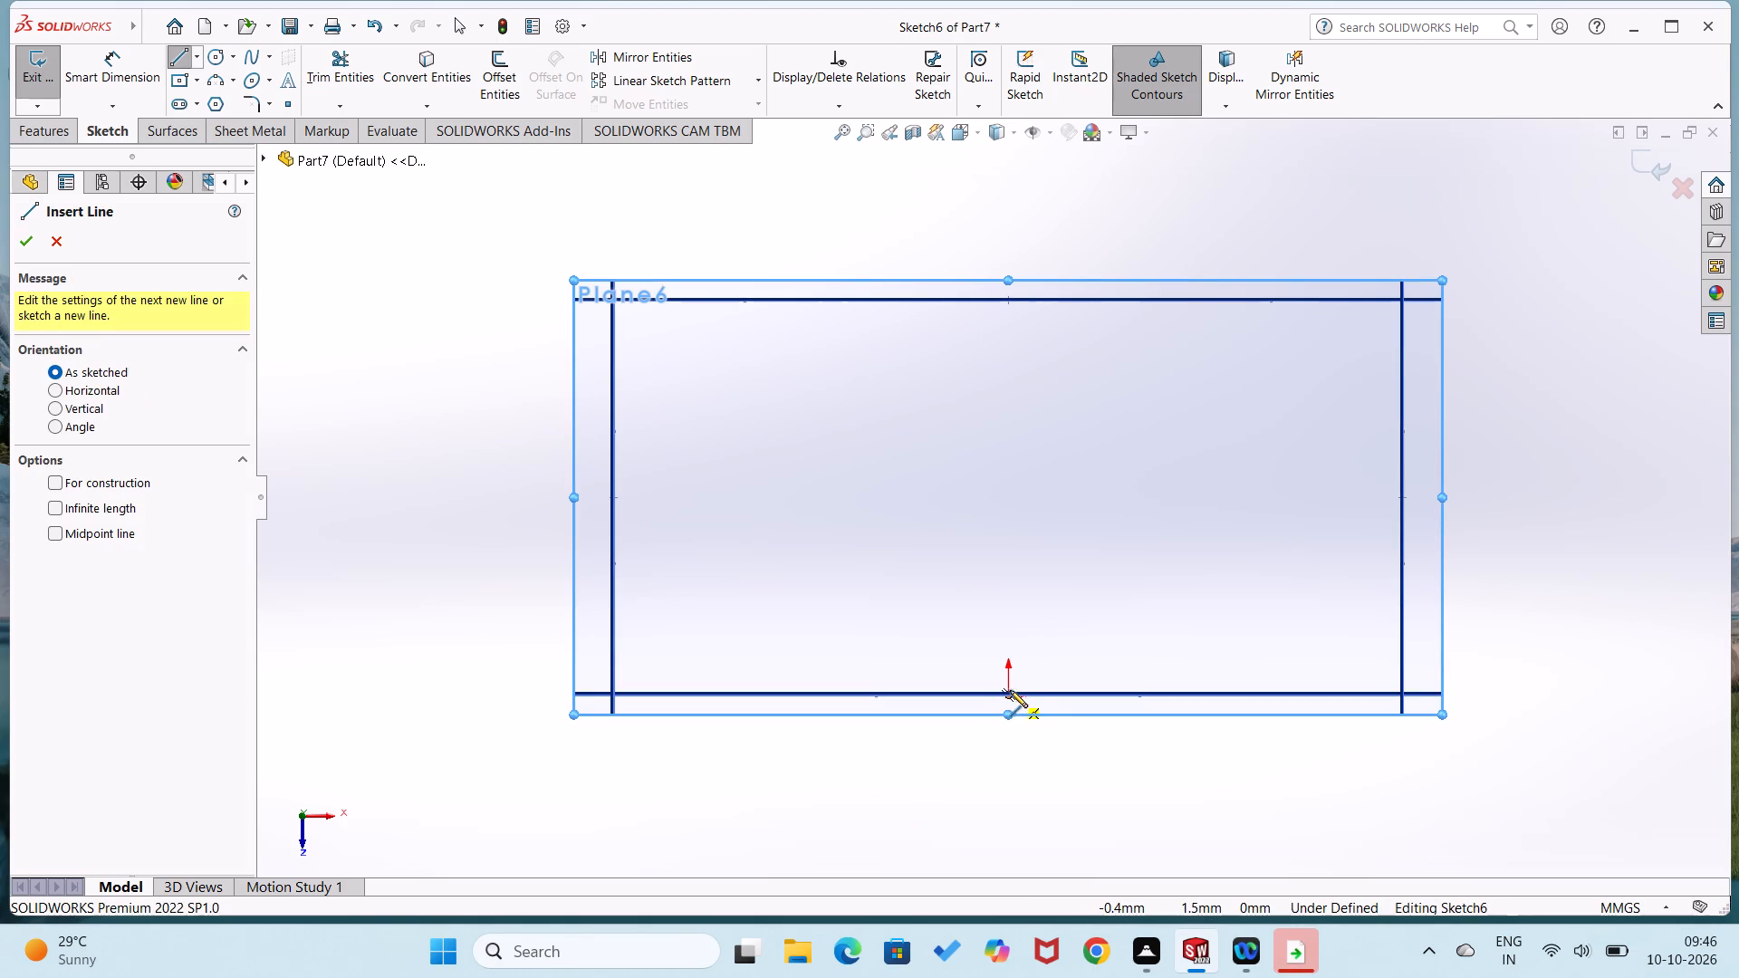
pyautogui.click(1010, 300)
pyautogui.rightClick(1010, 300)
pyautogui.click(1057, 274)
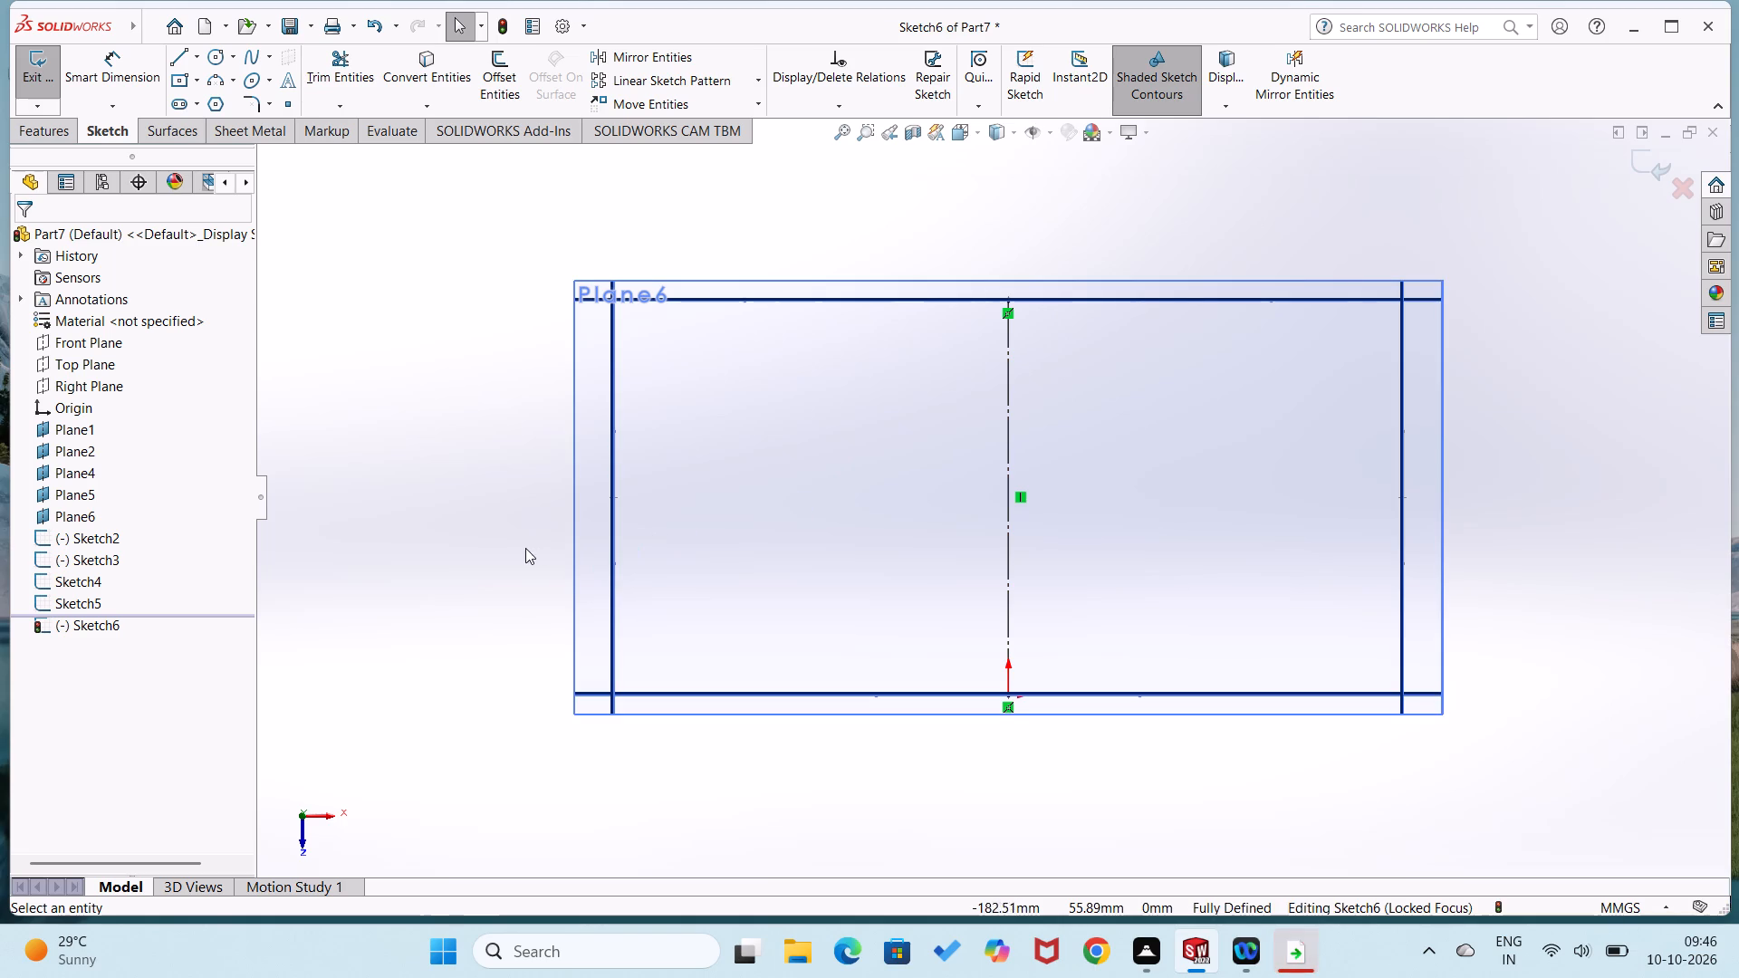
# Sketch a circle centred on the construction line's midpoint, with a radius of about 29 mm.
pyautogui.moveTo(501, 551); pyautogui.dragTo(642, 534, button='right')
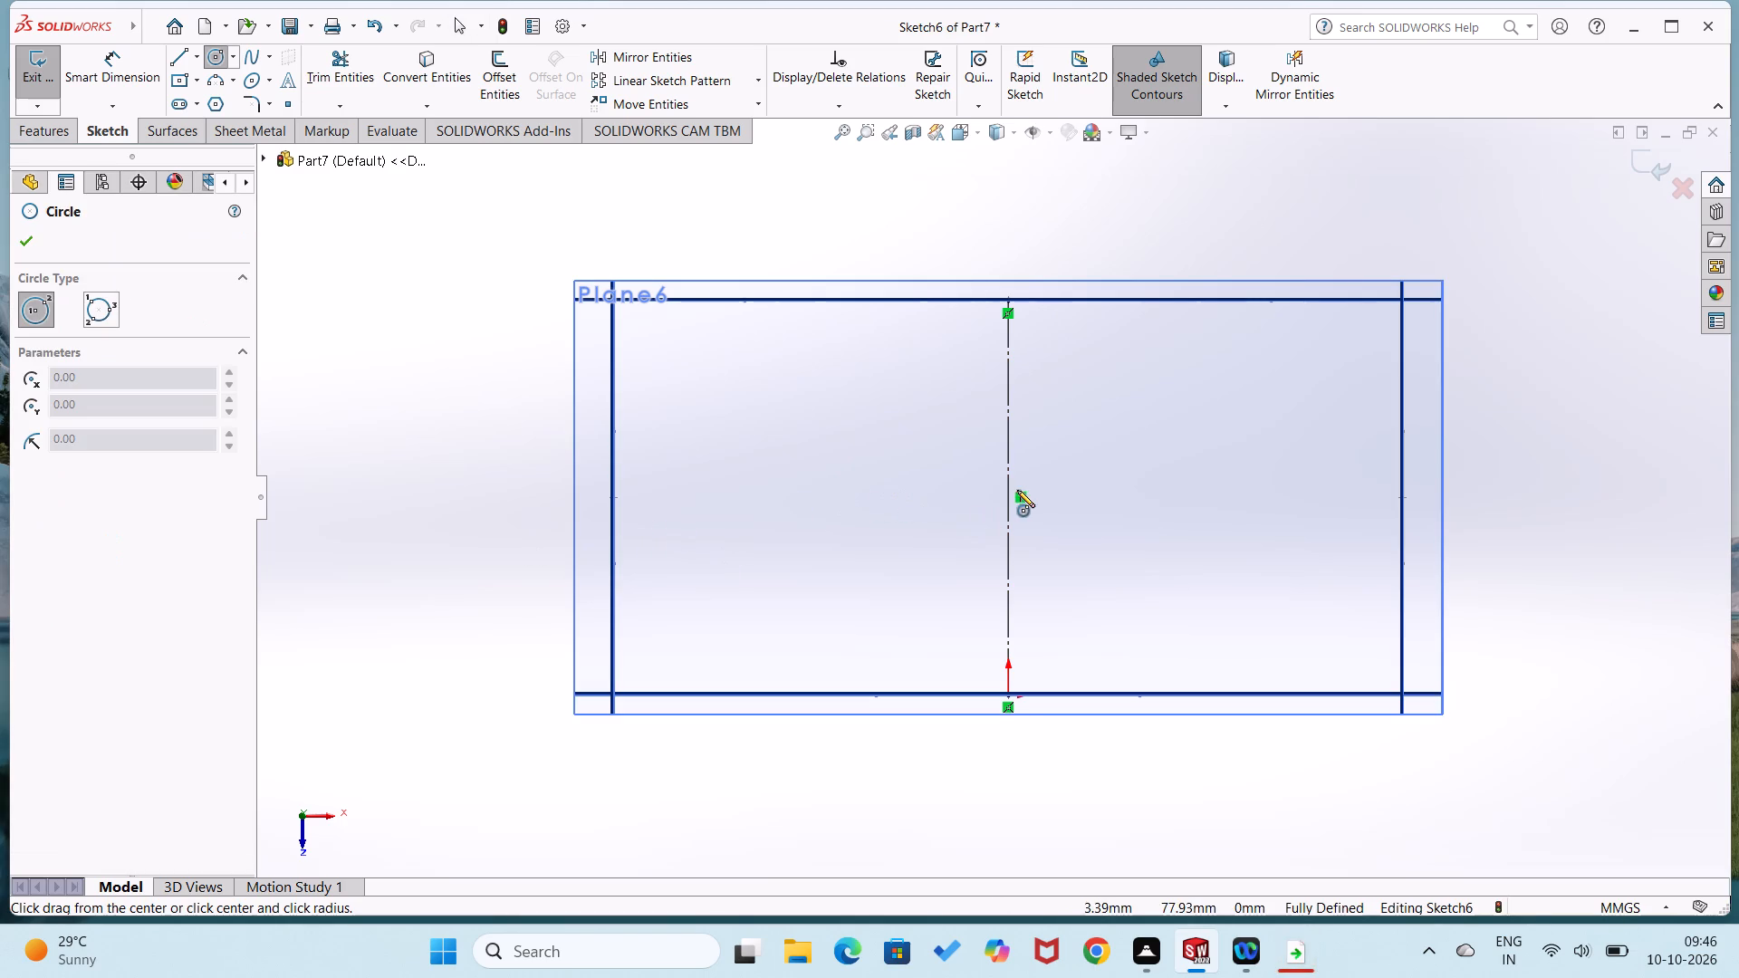
pyautogui.click(1009, 498)
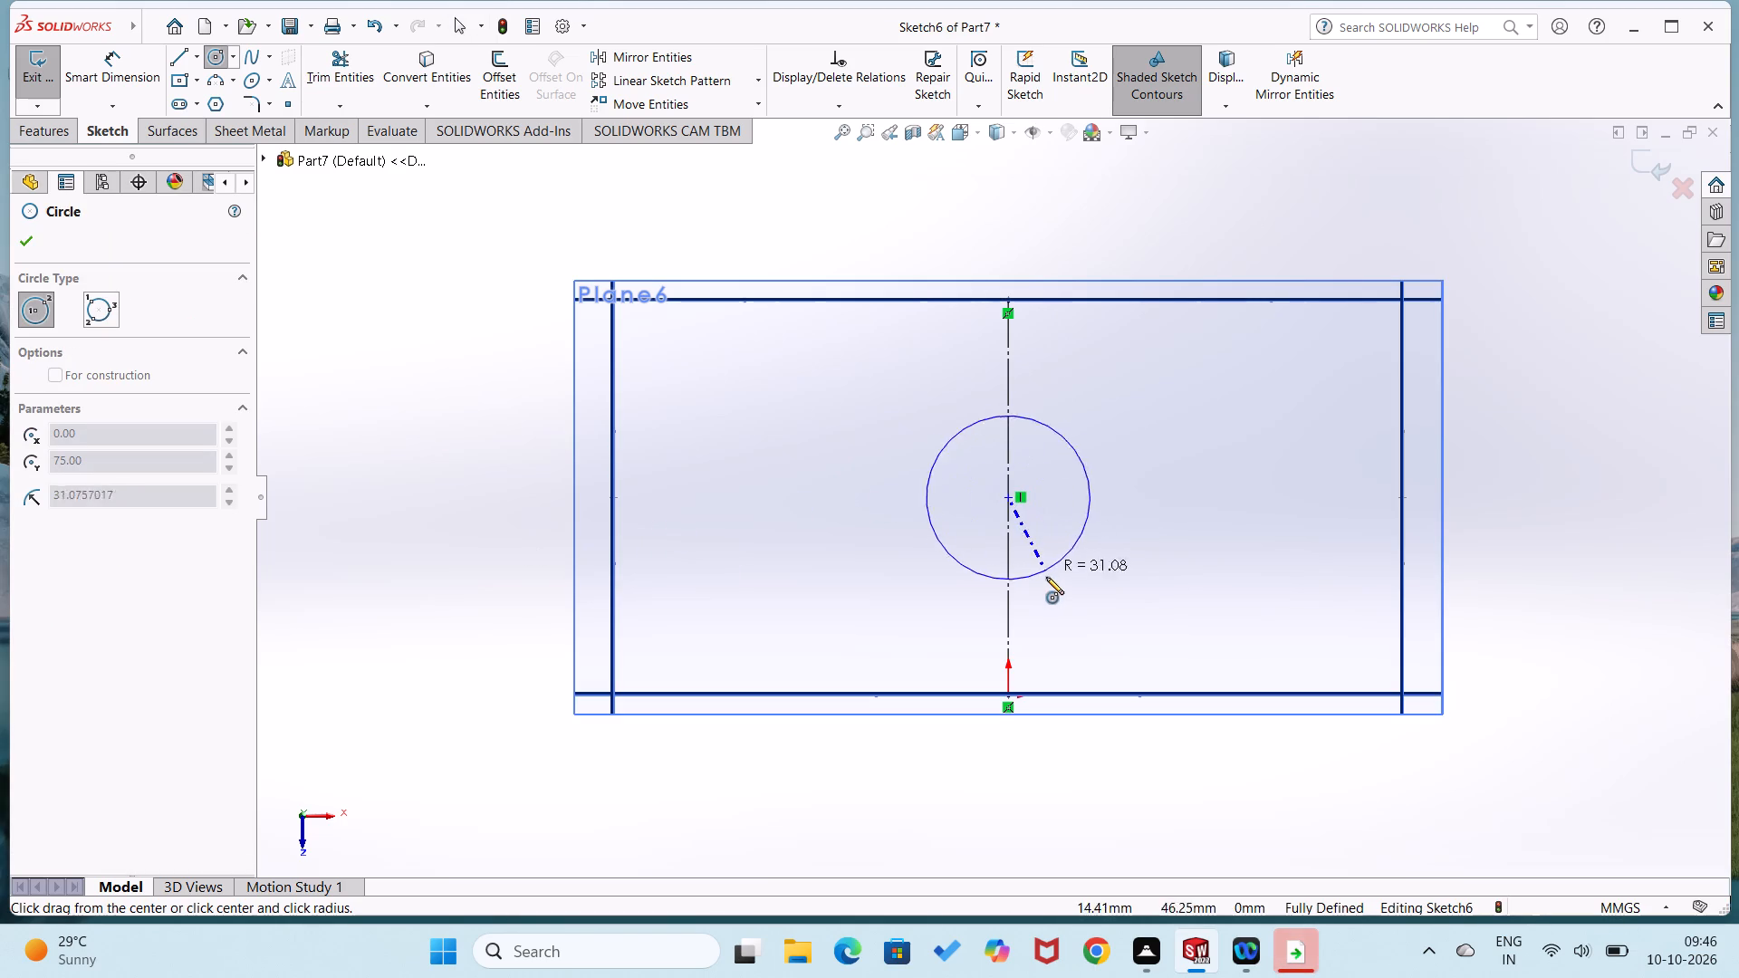
pyautogui.click(1046, 565)
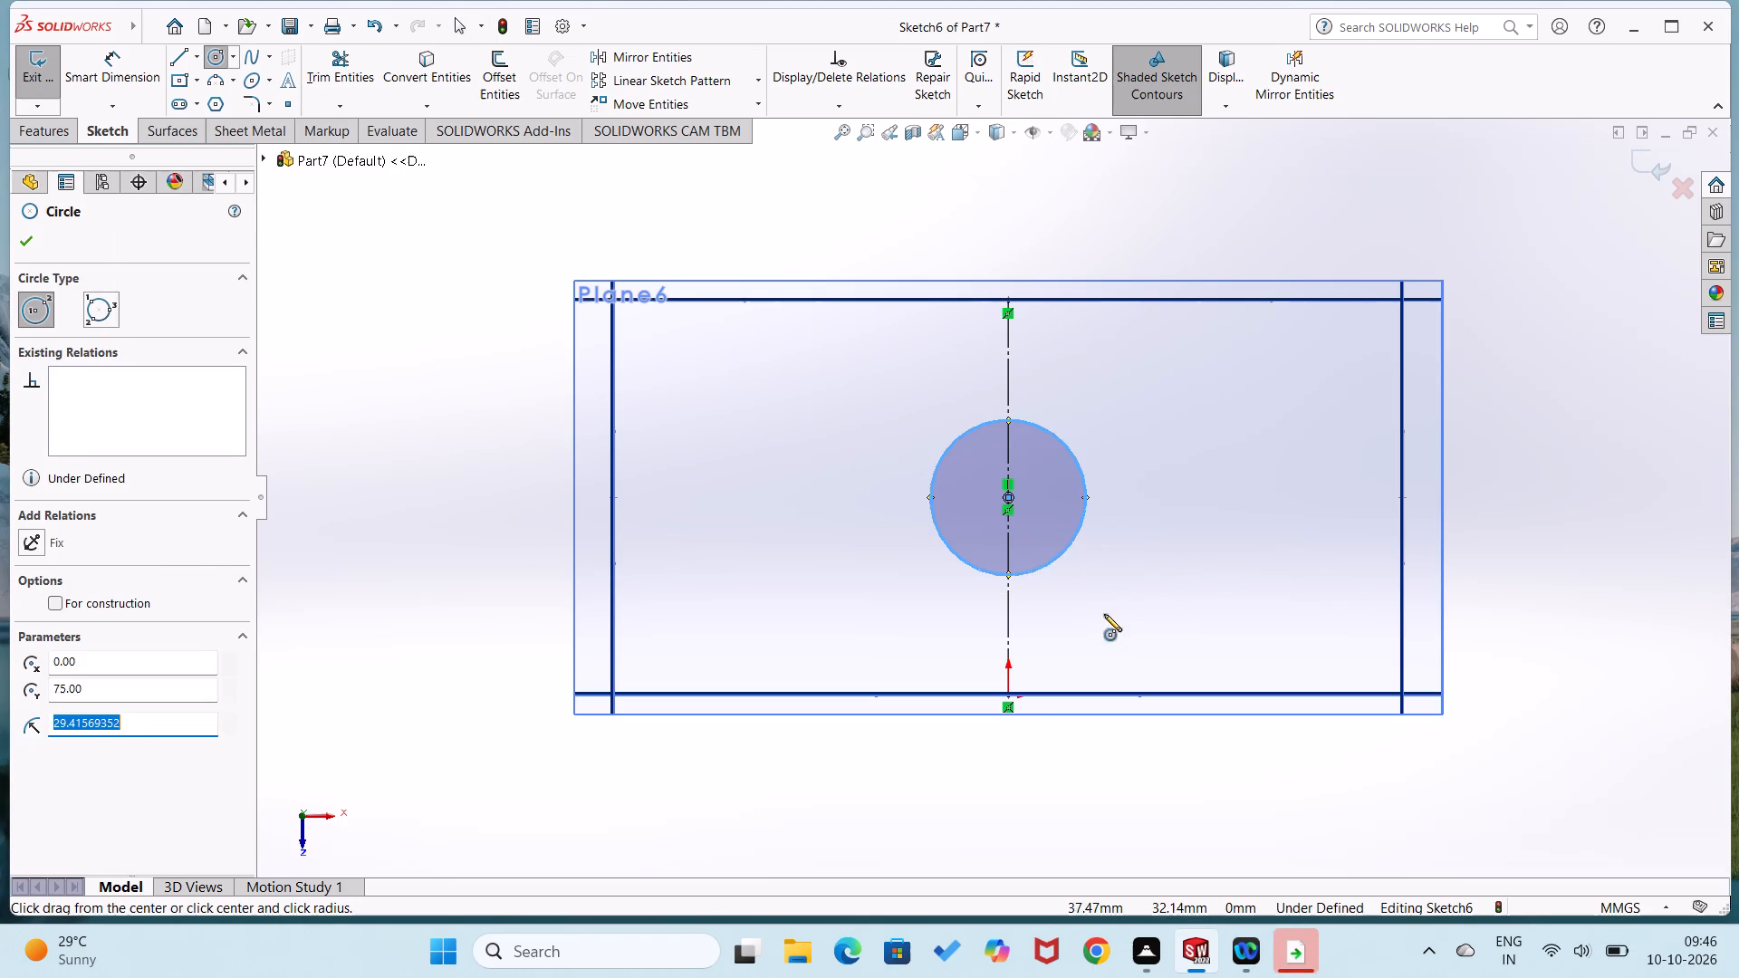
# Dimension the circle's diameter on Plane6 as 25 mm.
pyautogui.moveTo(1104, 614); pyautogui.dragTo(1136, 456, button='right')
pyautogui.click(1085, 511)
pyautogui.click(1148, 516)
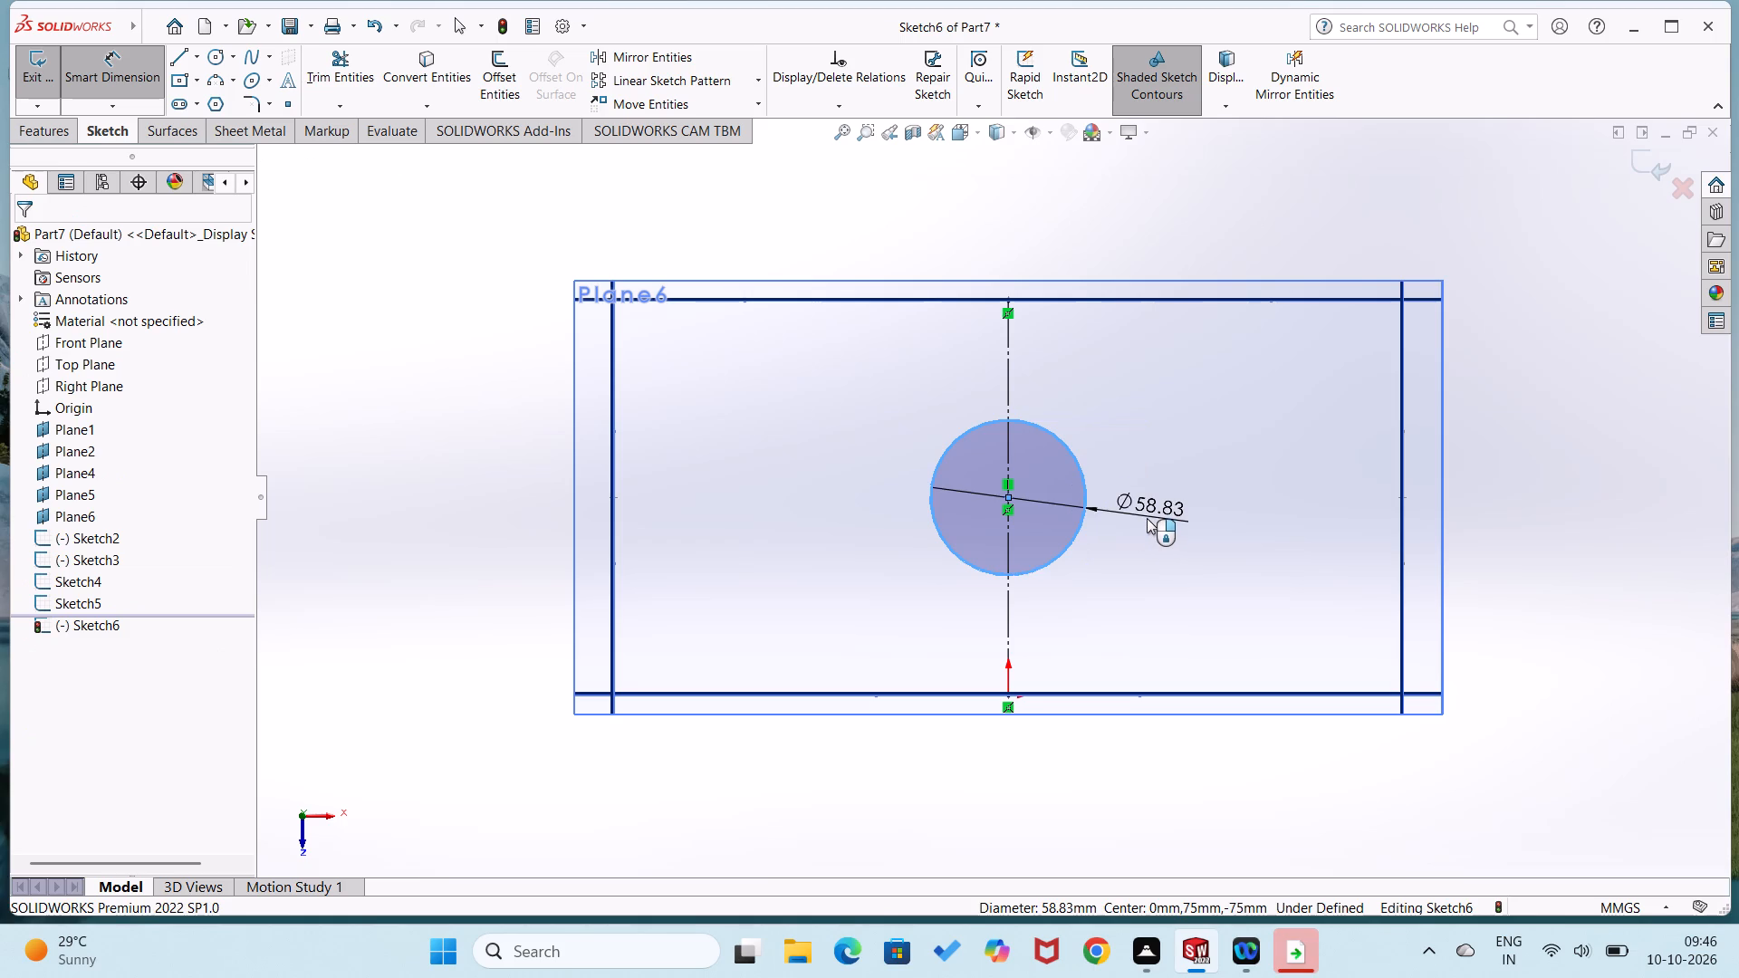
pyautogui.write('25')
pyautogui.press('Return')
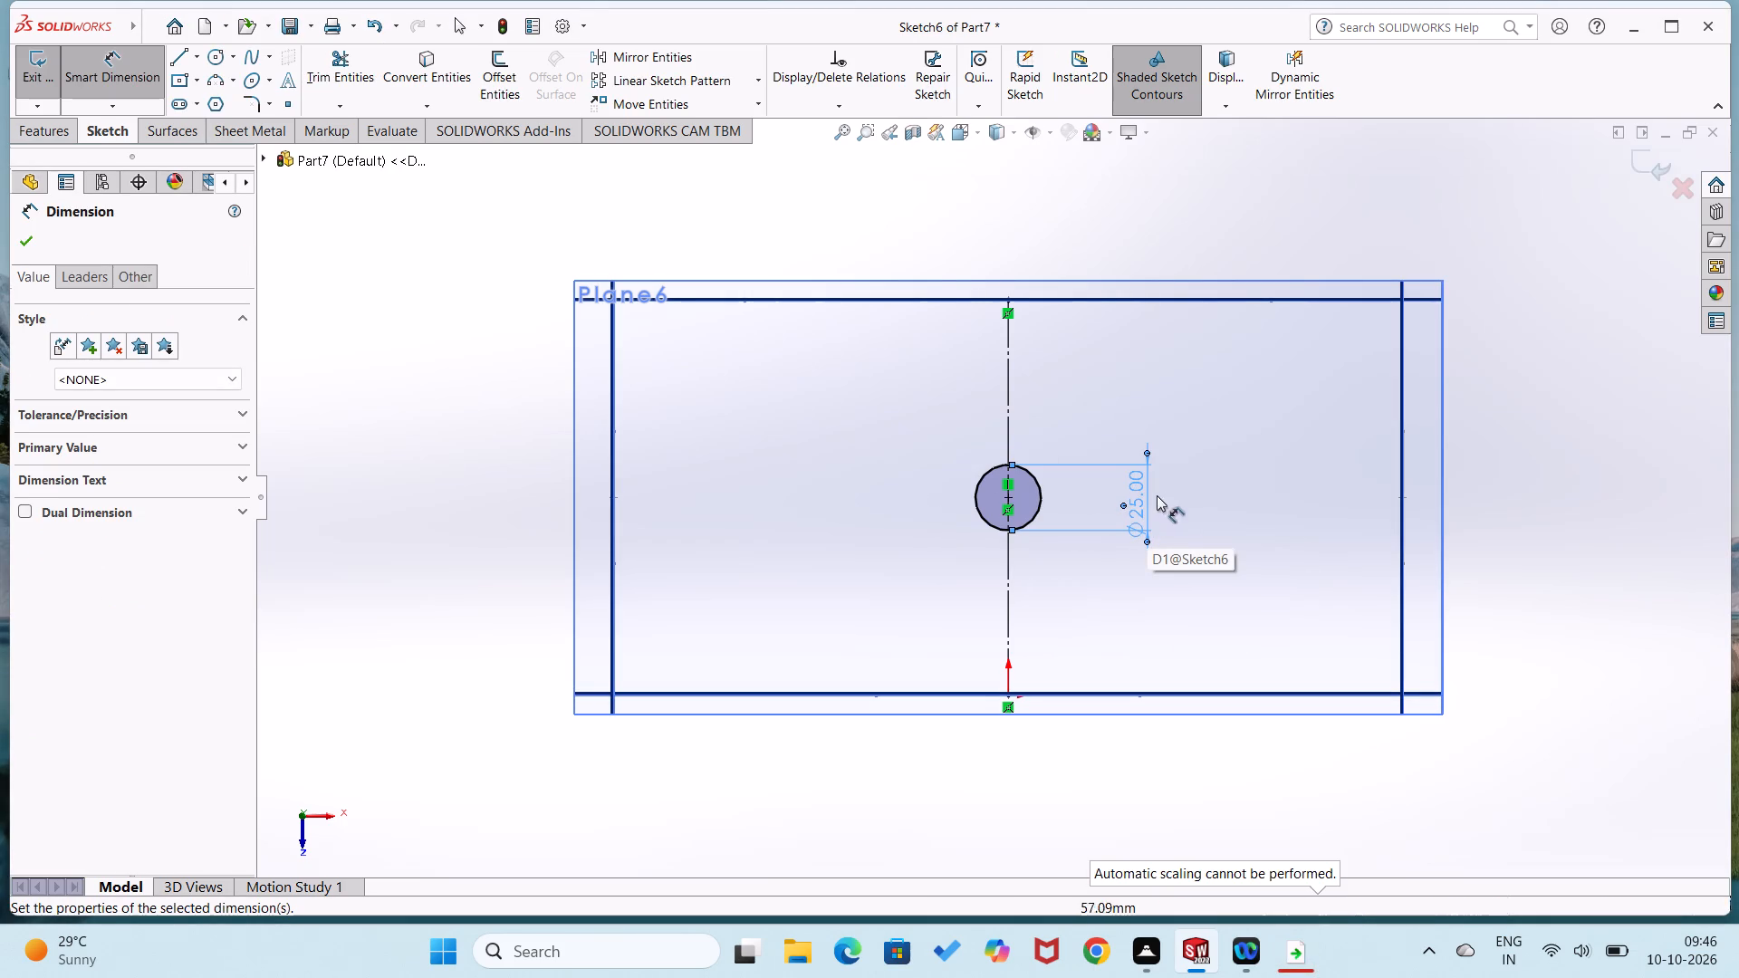
# Set the circle's diameter to 50 mm and exit the sketch.
pyautogui.doubleClick(1143, 503)
pyautogui.press('5')
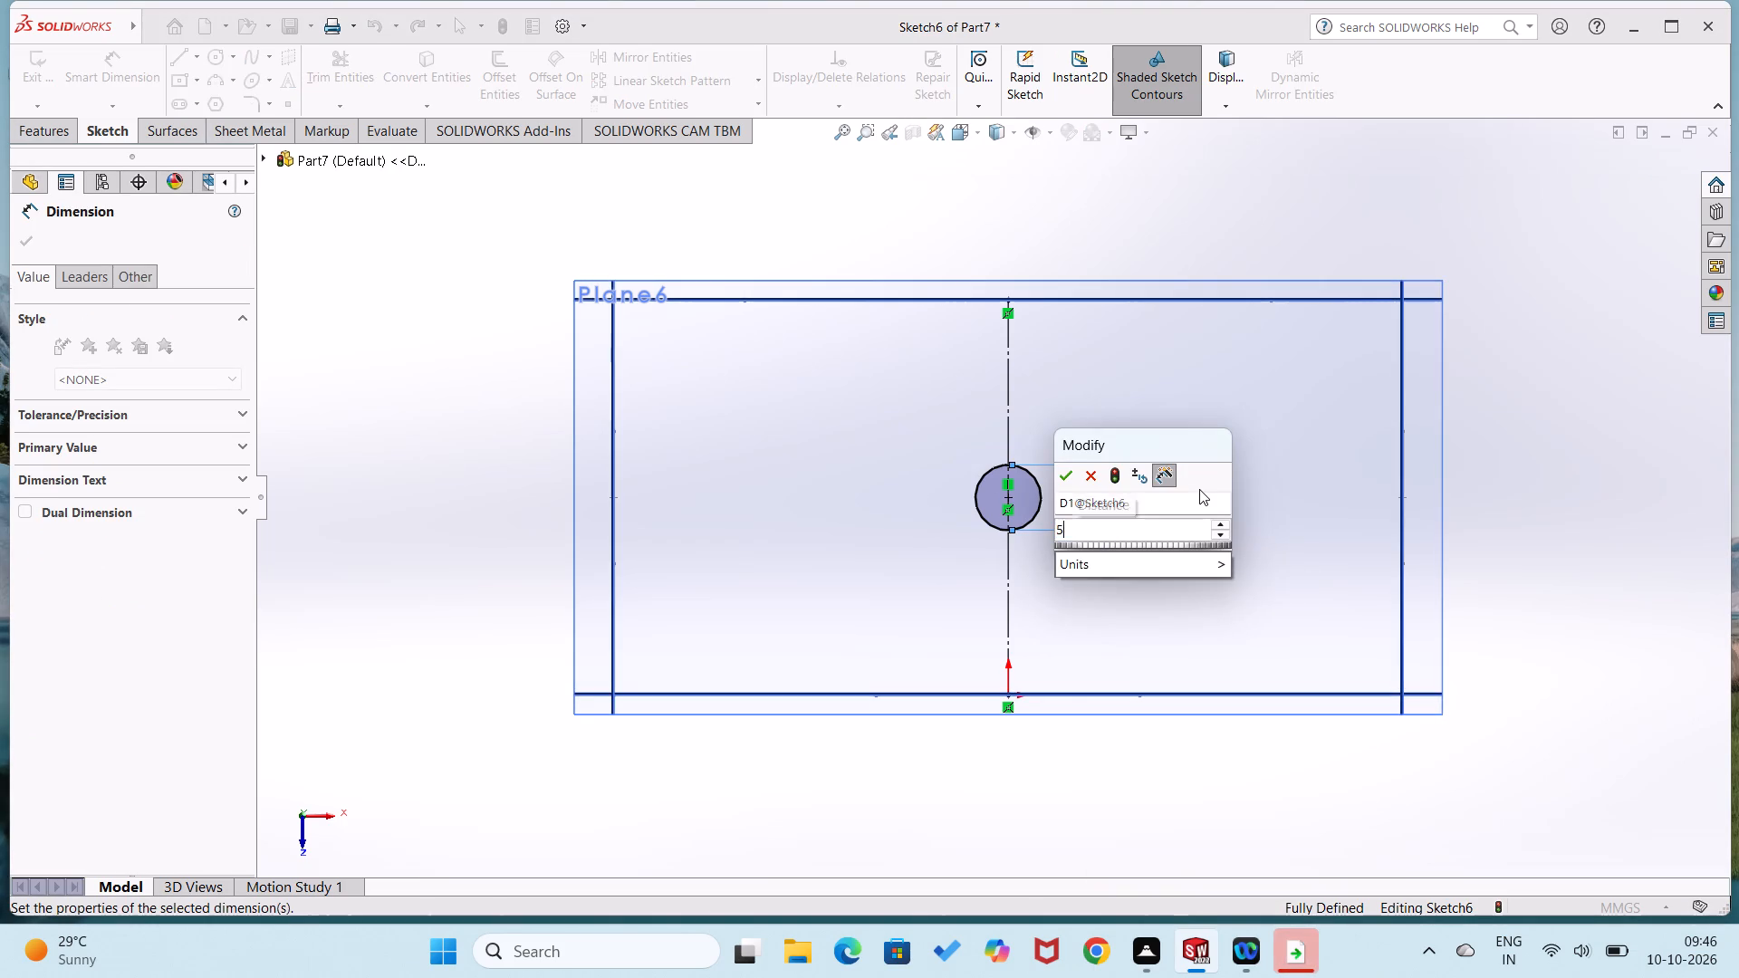
pyautogui.press('0')
pyautogui.press('Return')
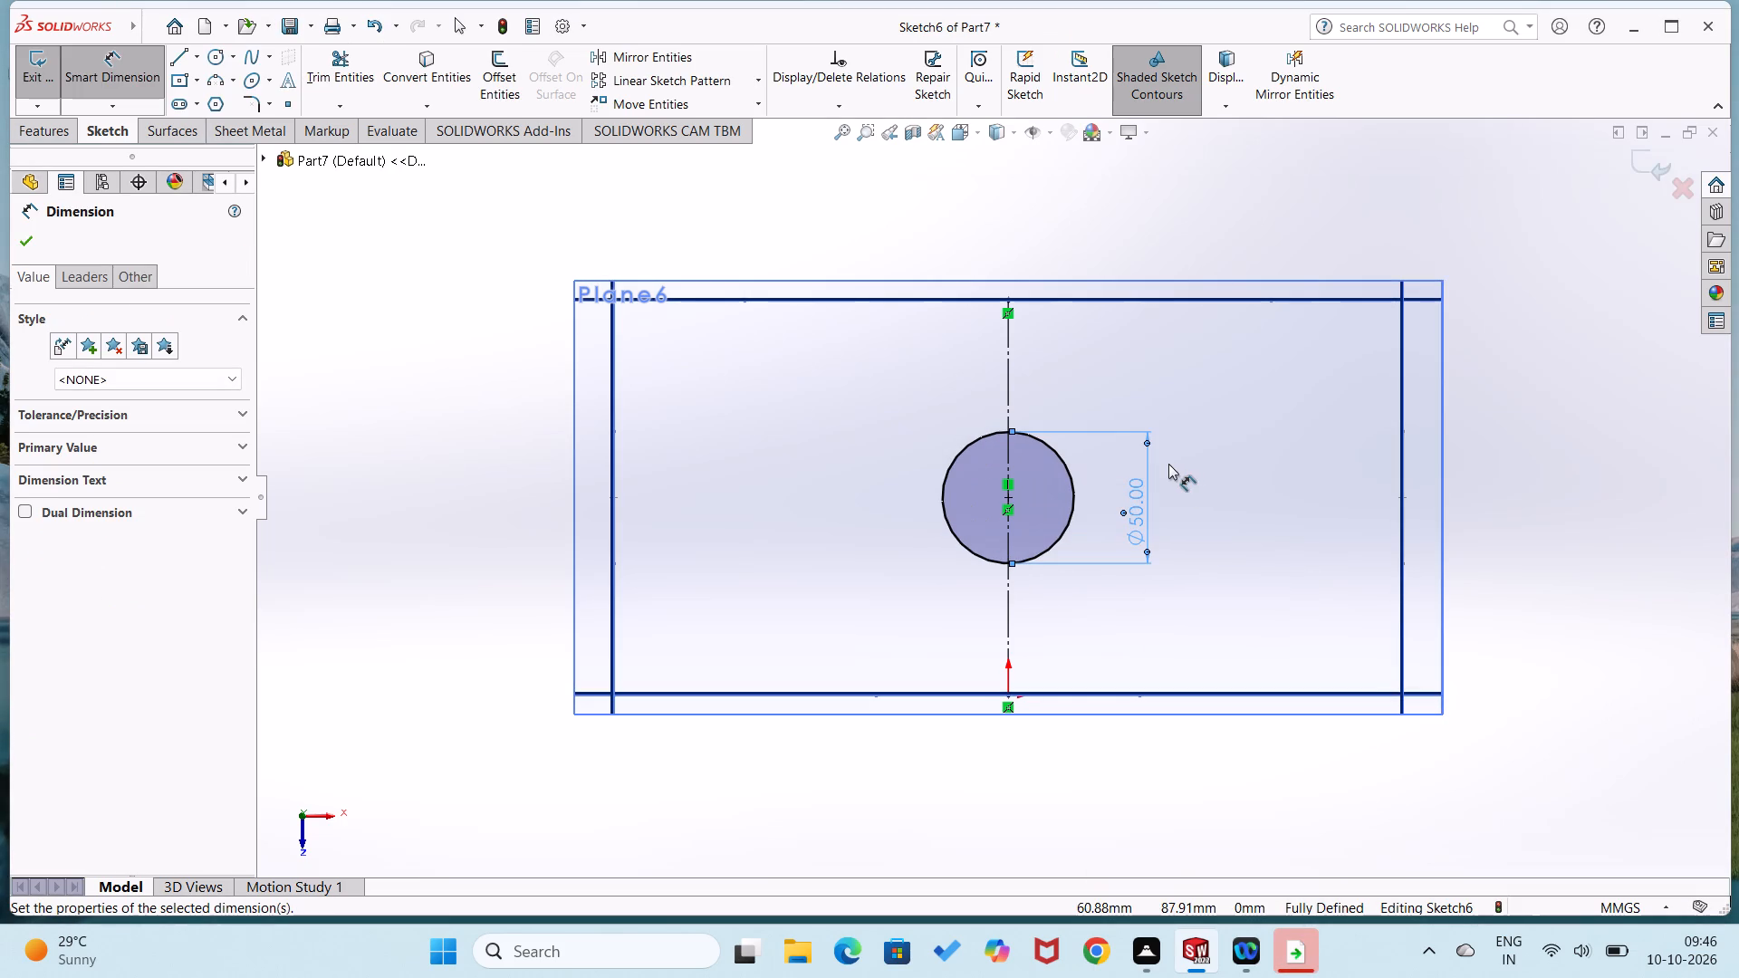
pyautogui.click(41, 79)
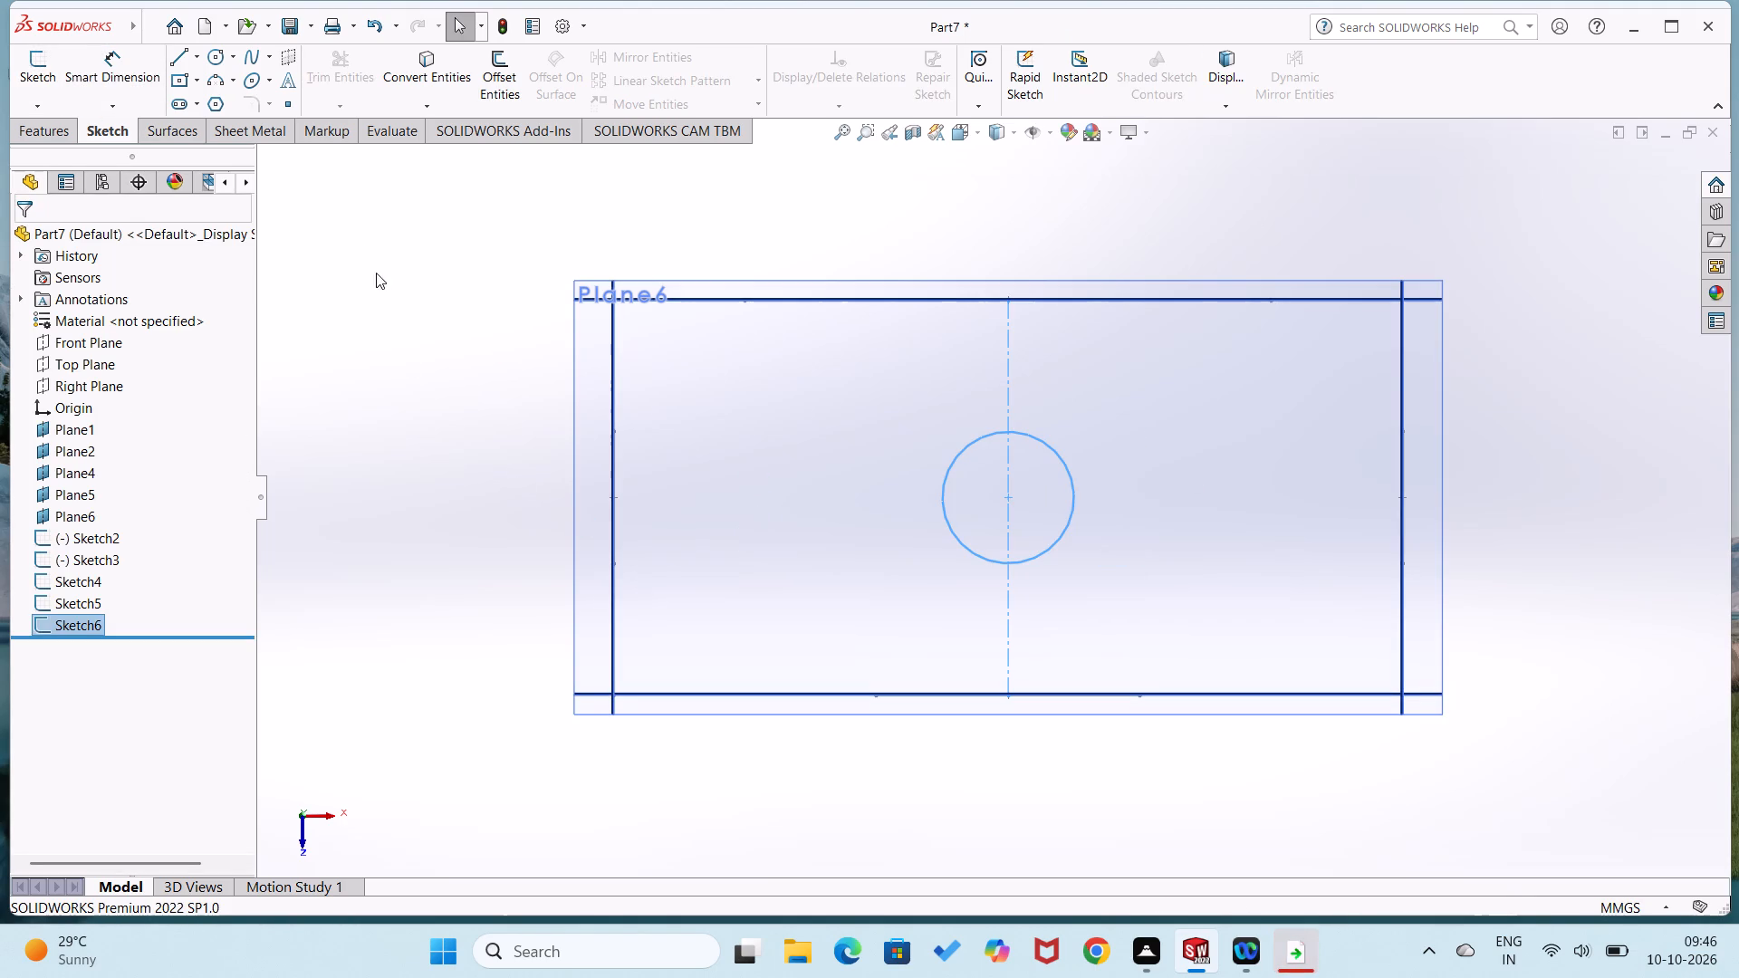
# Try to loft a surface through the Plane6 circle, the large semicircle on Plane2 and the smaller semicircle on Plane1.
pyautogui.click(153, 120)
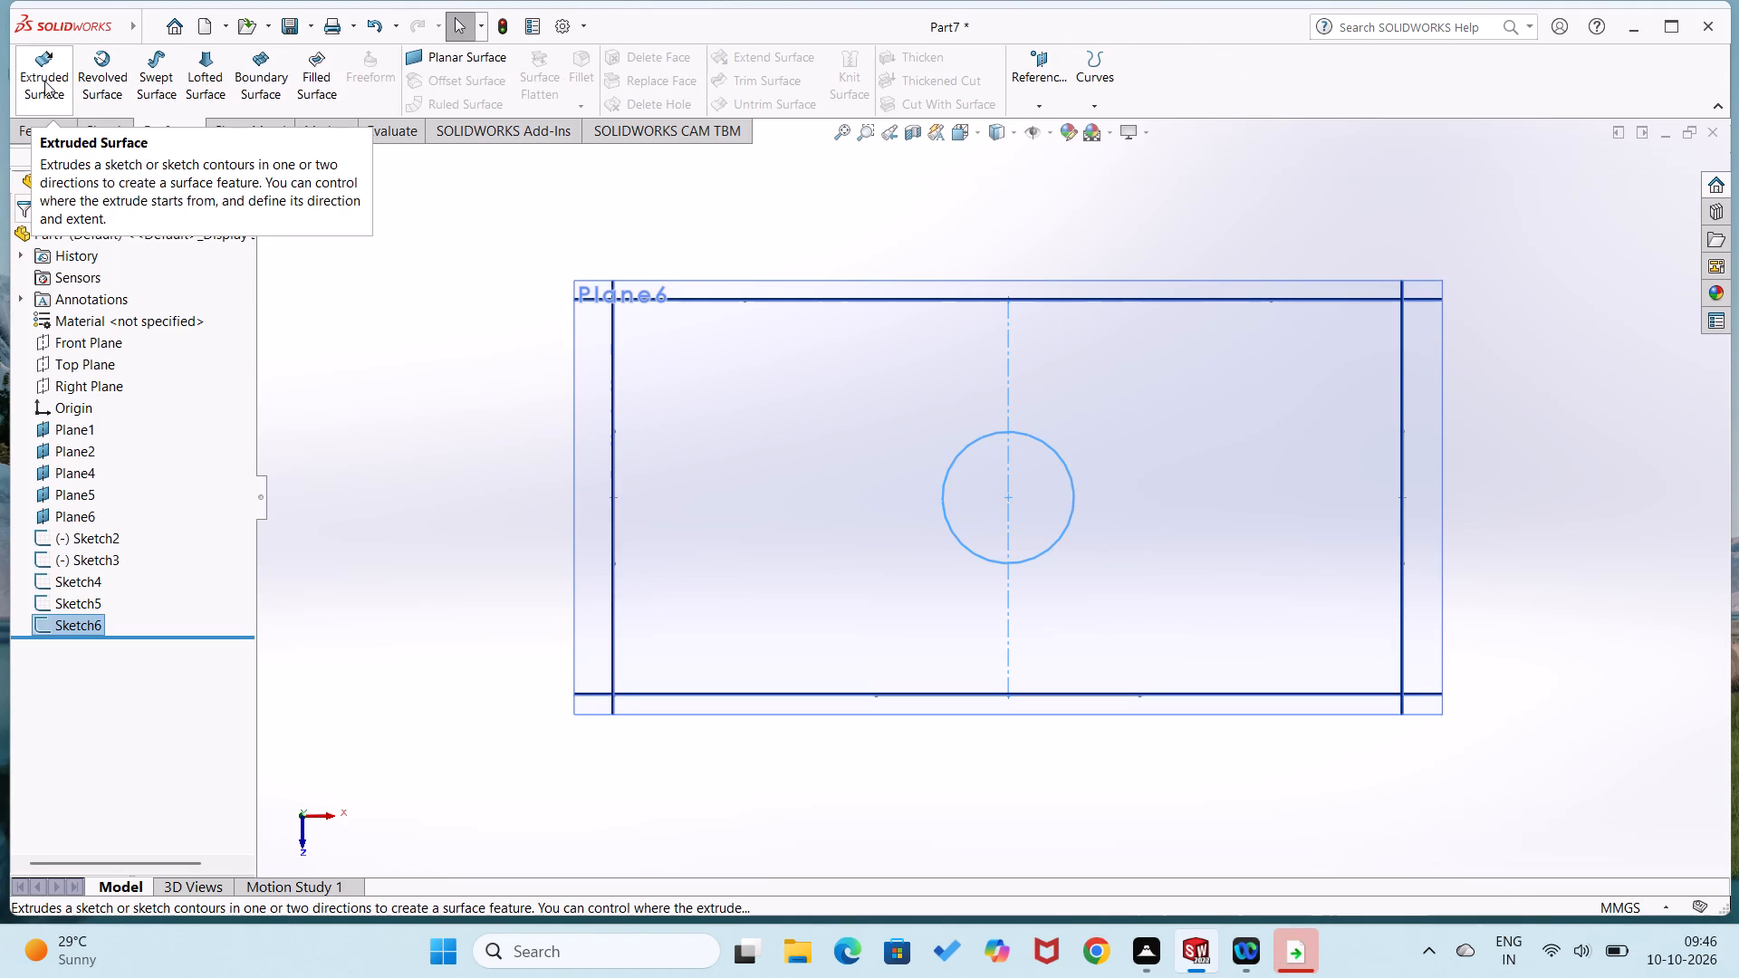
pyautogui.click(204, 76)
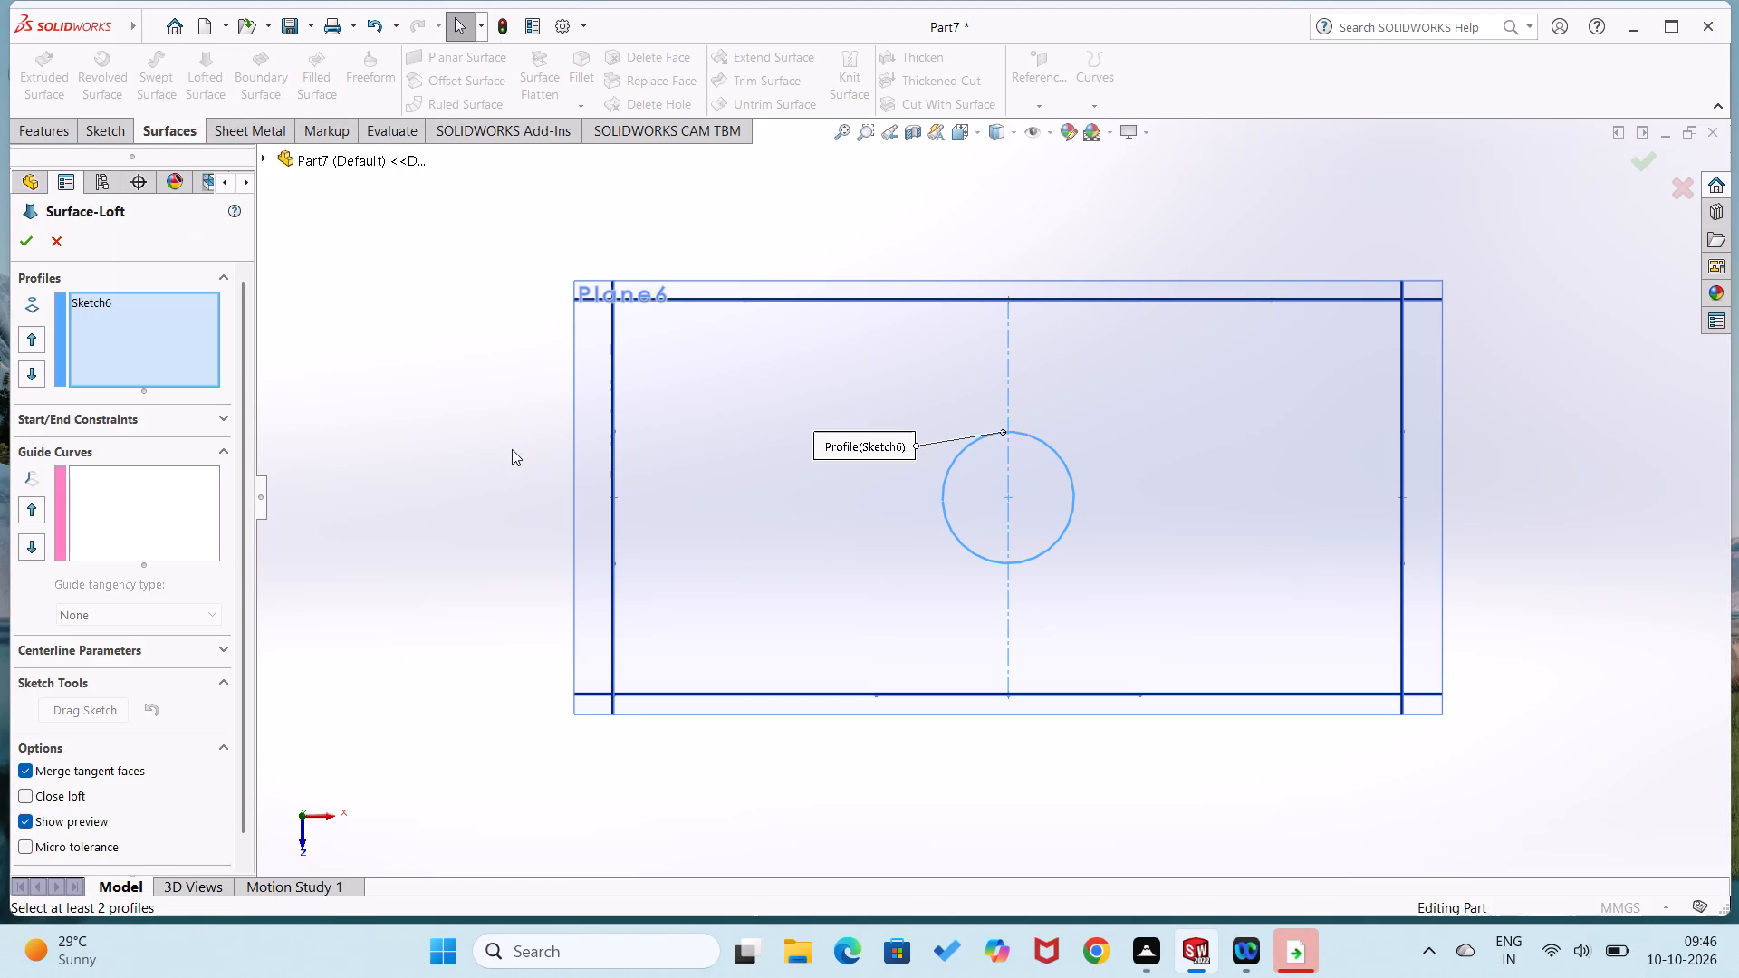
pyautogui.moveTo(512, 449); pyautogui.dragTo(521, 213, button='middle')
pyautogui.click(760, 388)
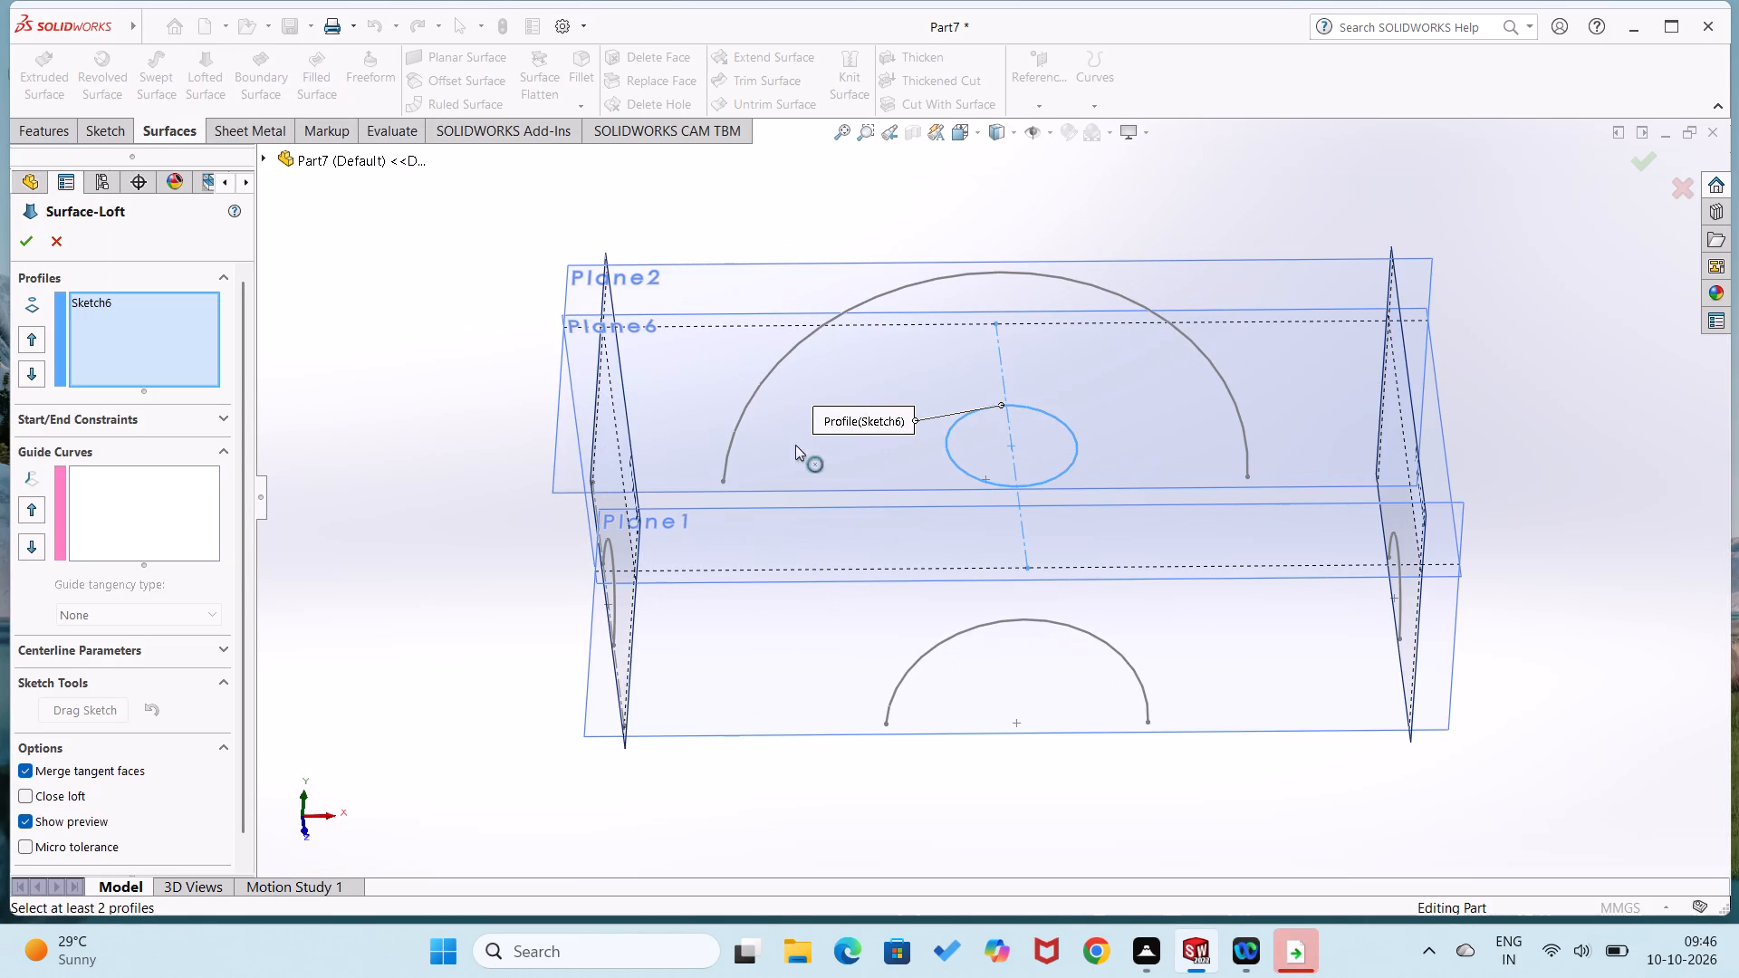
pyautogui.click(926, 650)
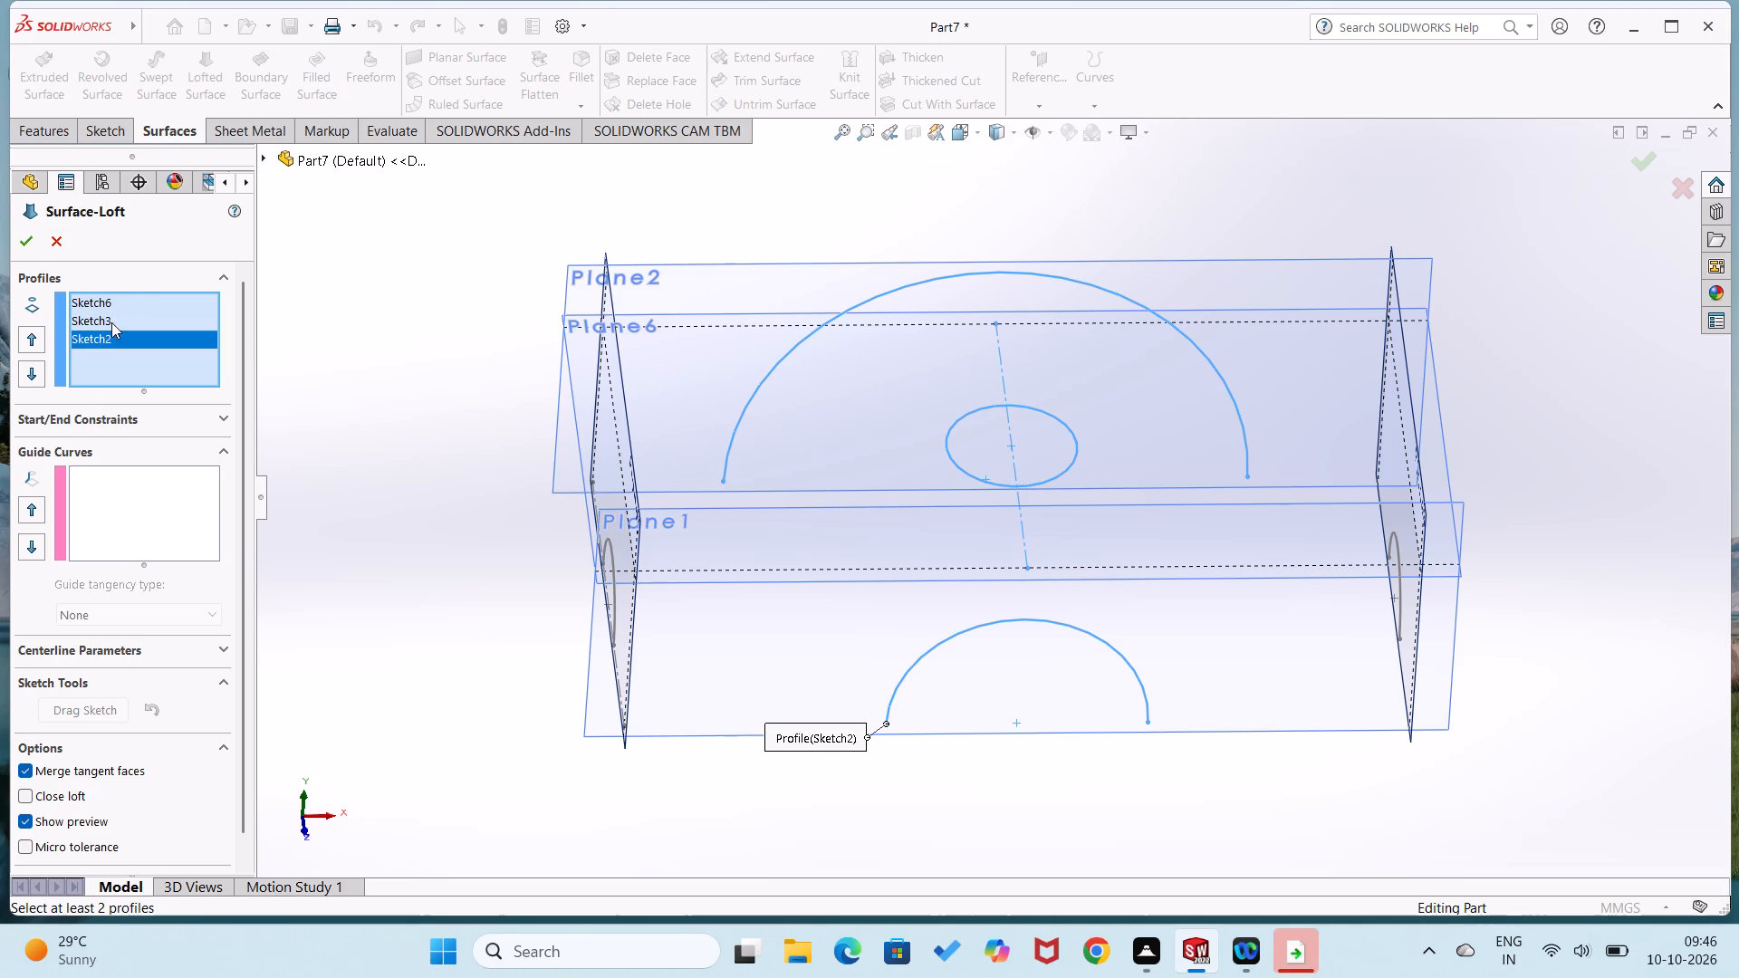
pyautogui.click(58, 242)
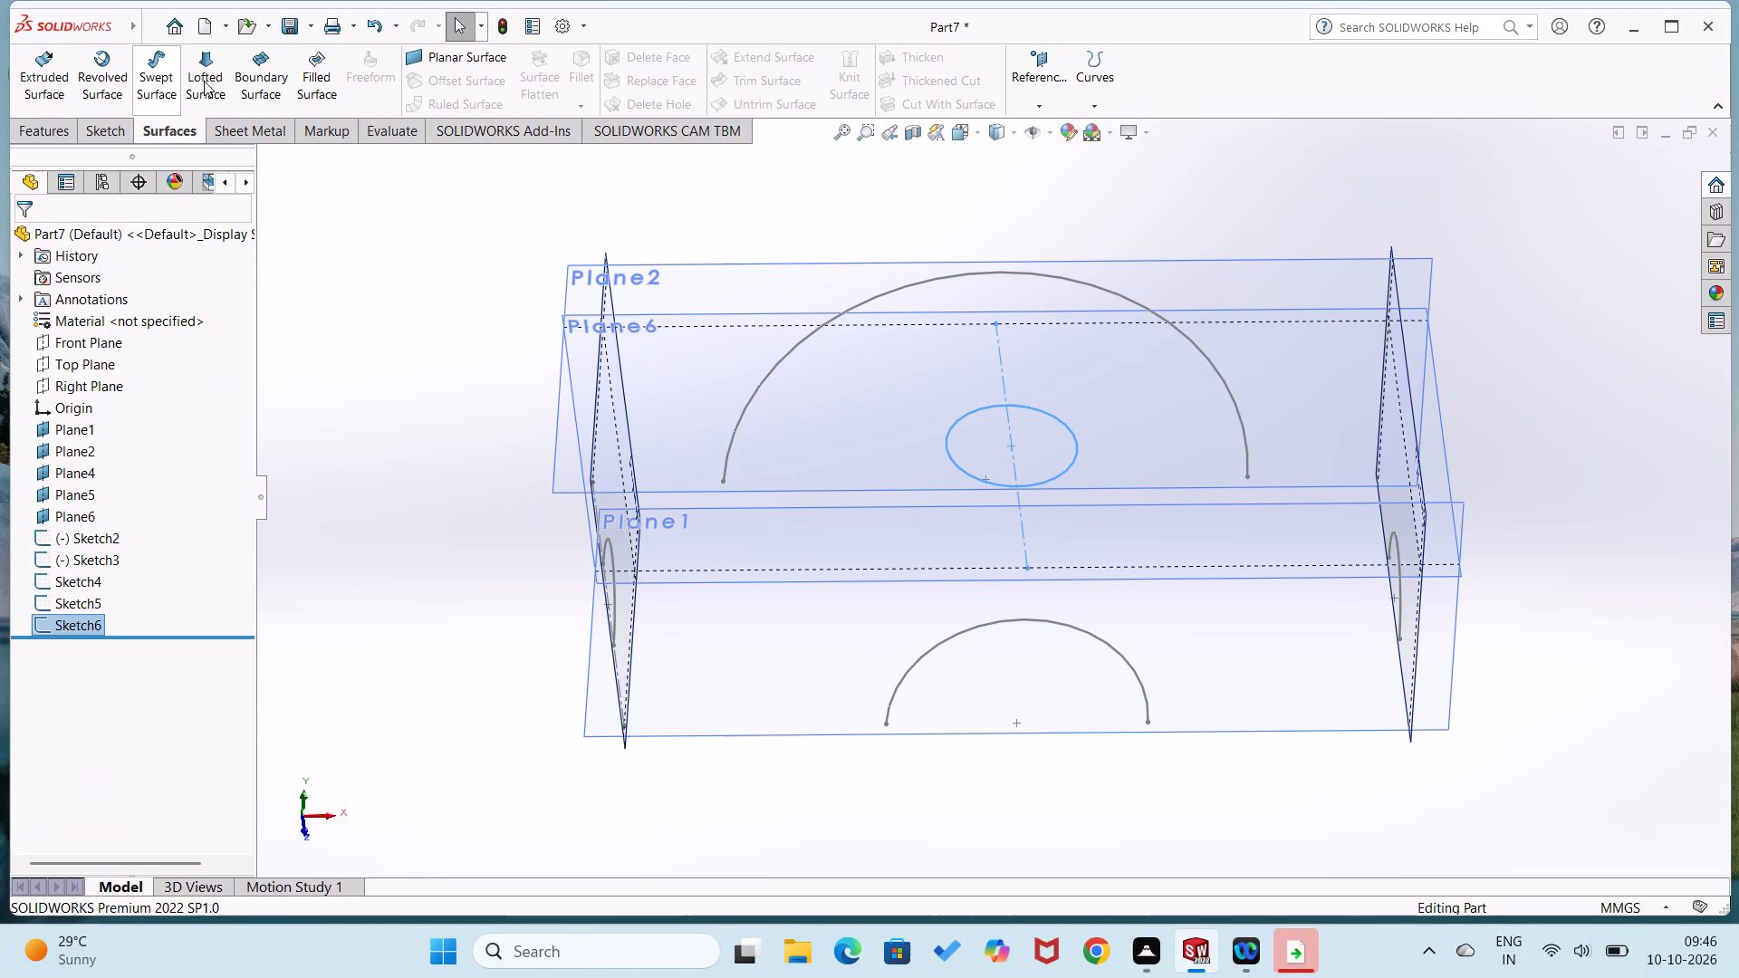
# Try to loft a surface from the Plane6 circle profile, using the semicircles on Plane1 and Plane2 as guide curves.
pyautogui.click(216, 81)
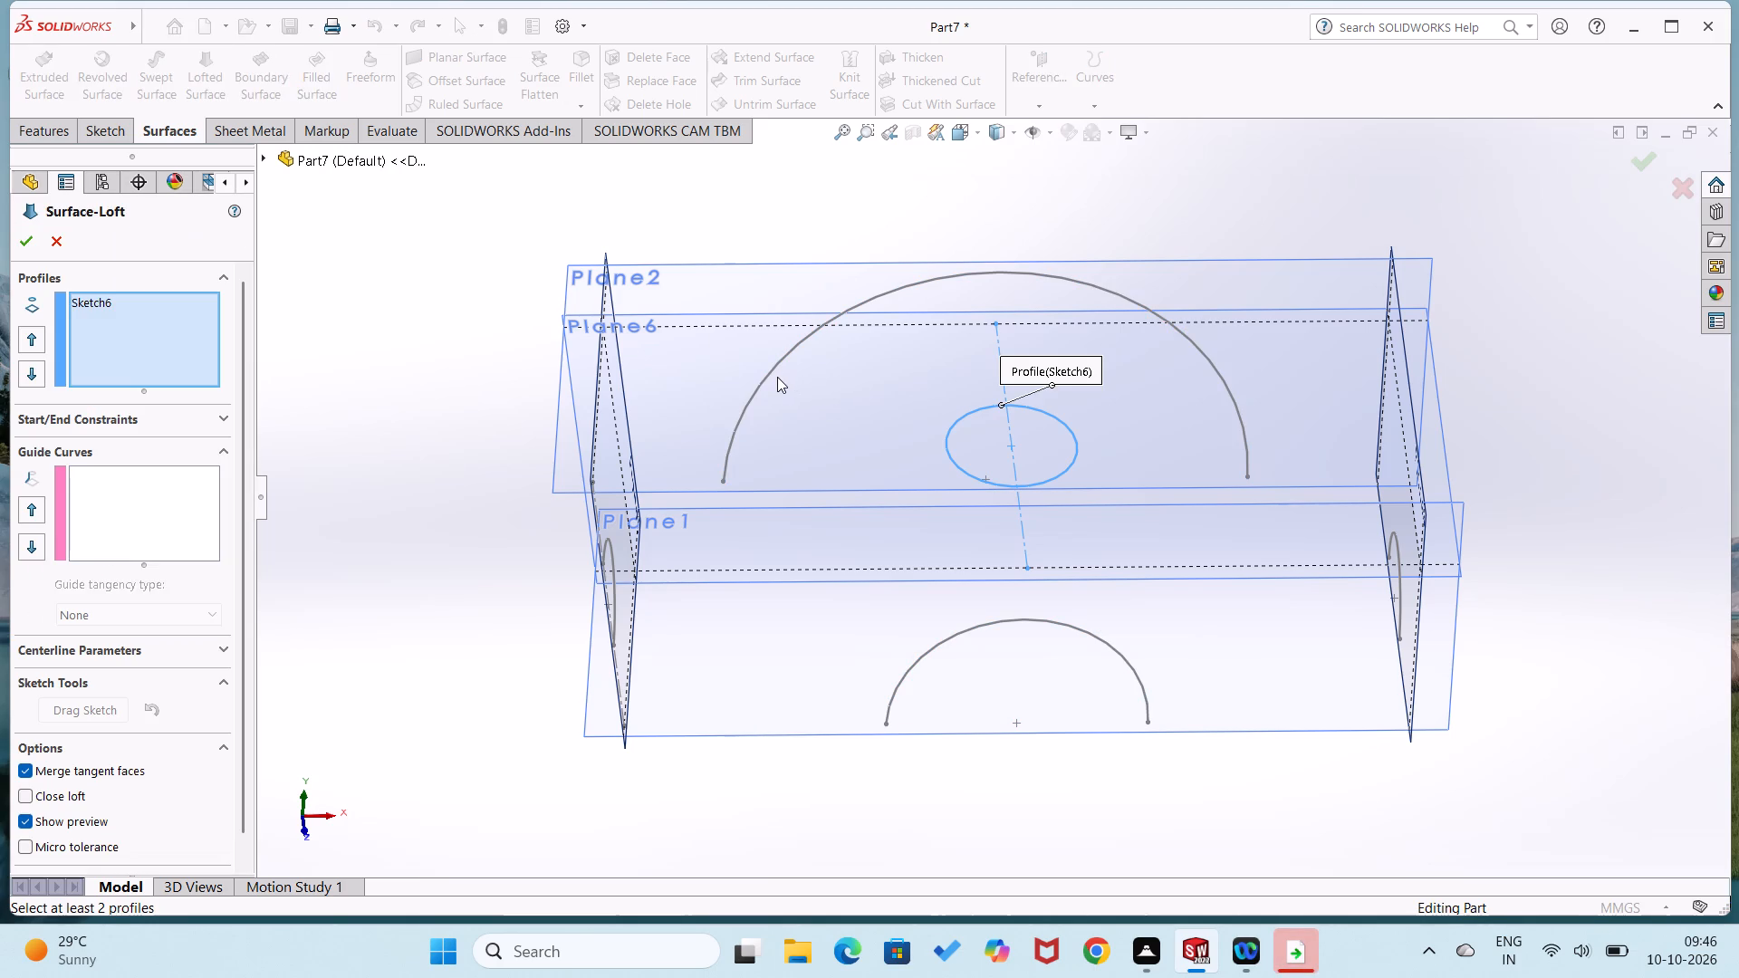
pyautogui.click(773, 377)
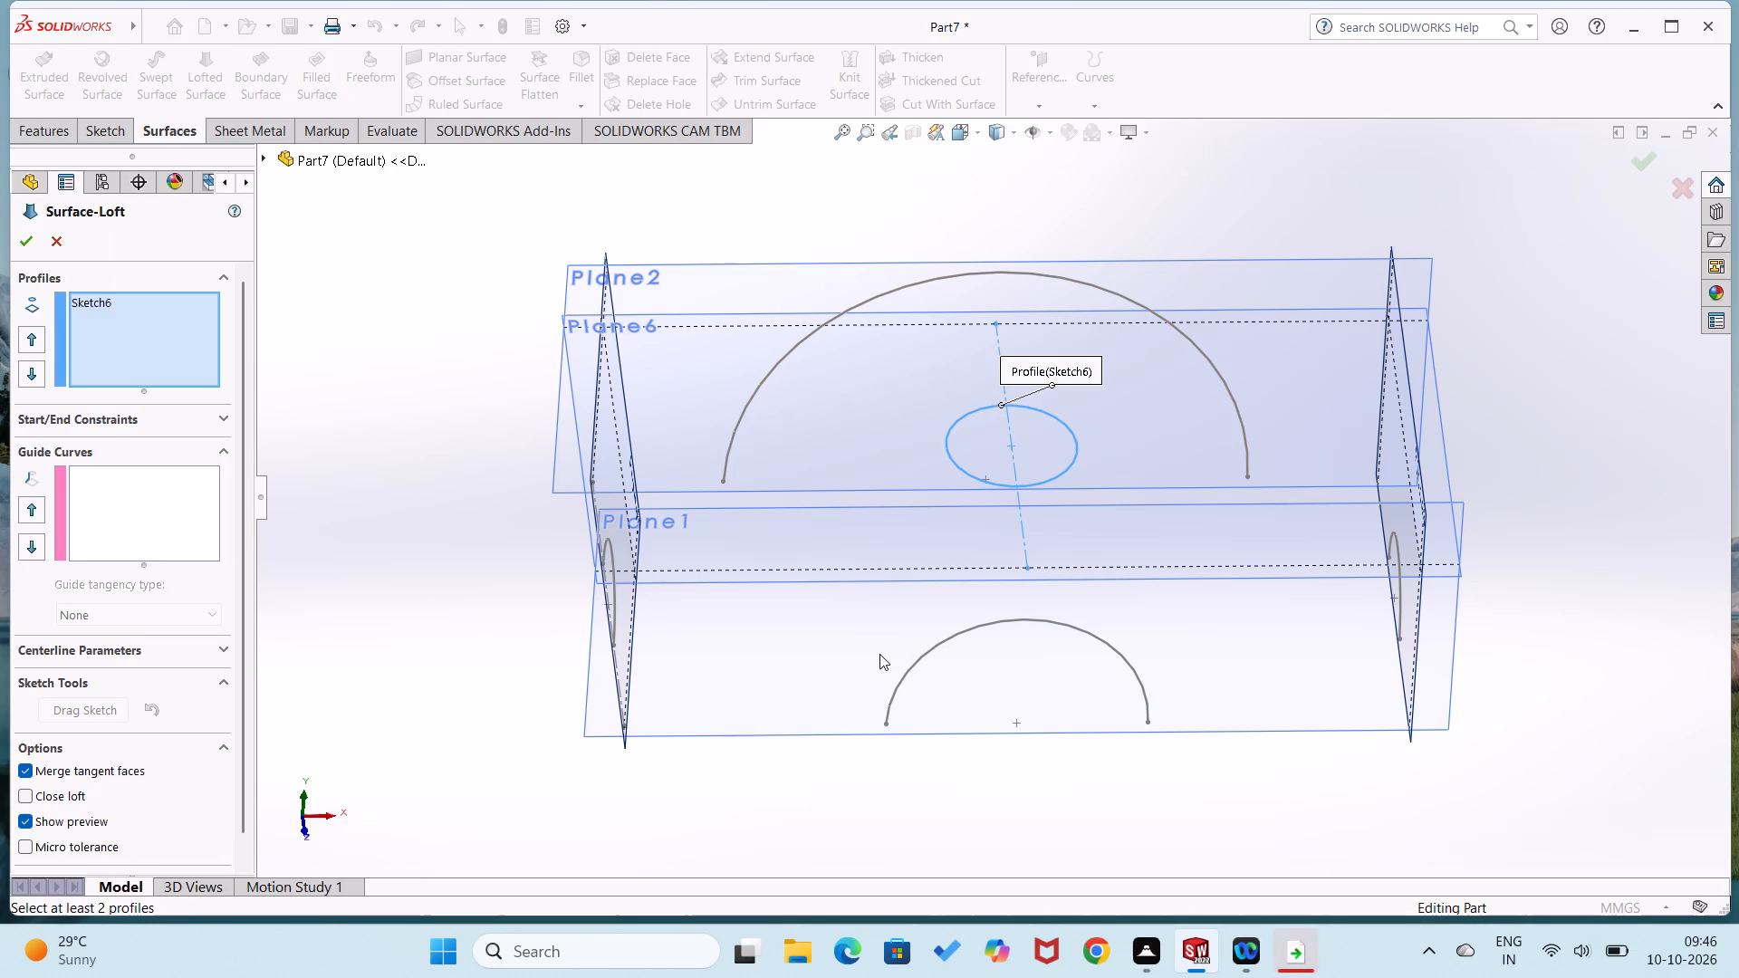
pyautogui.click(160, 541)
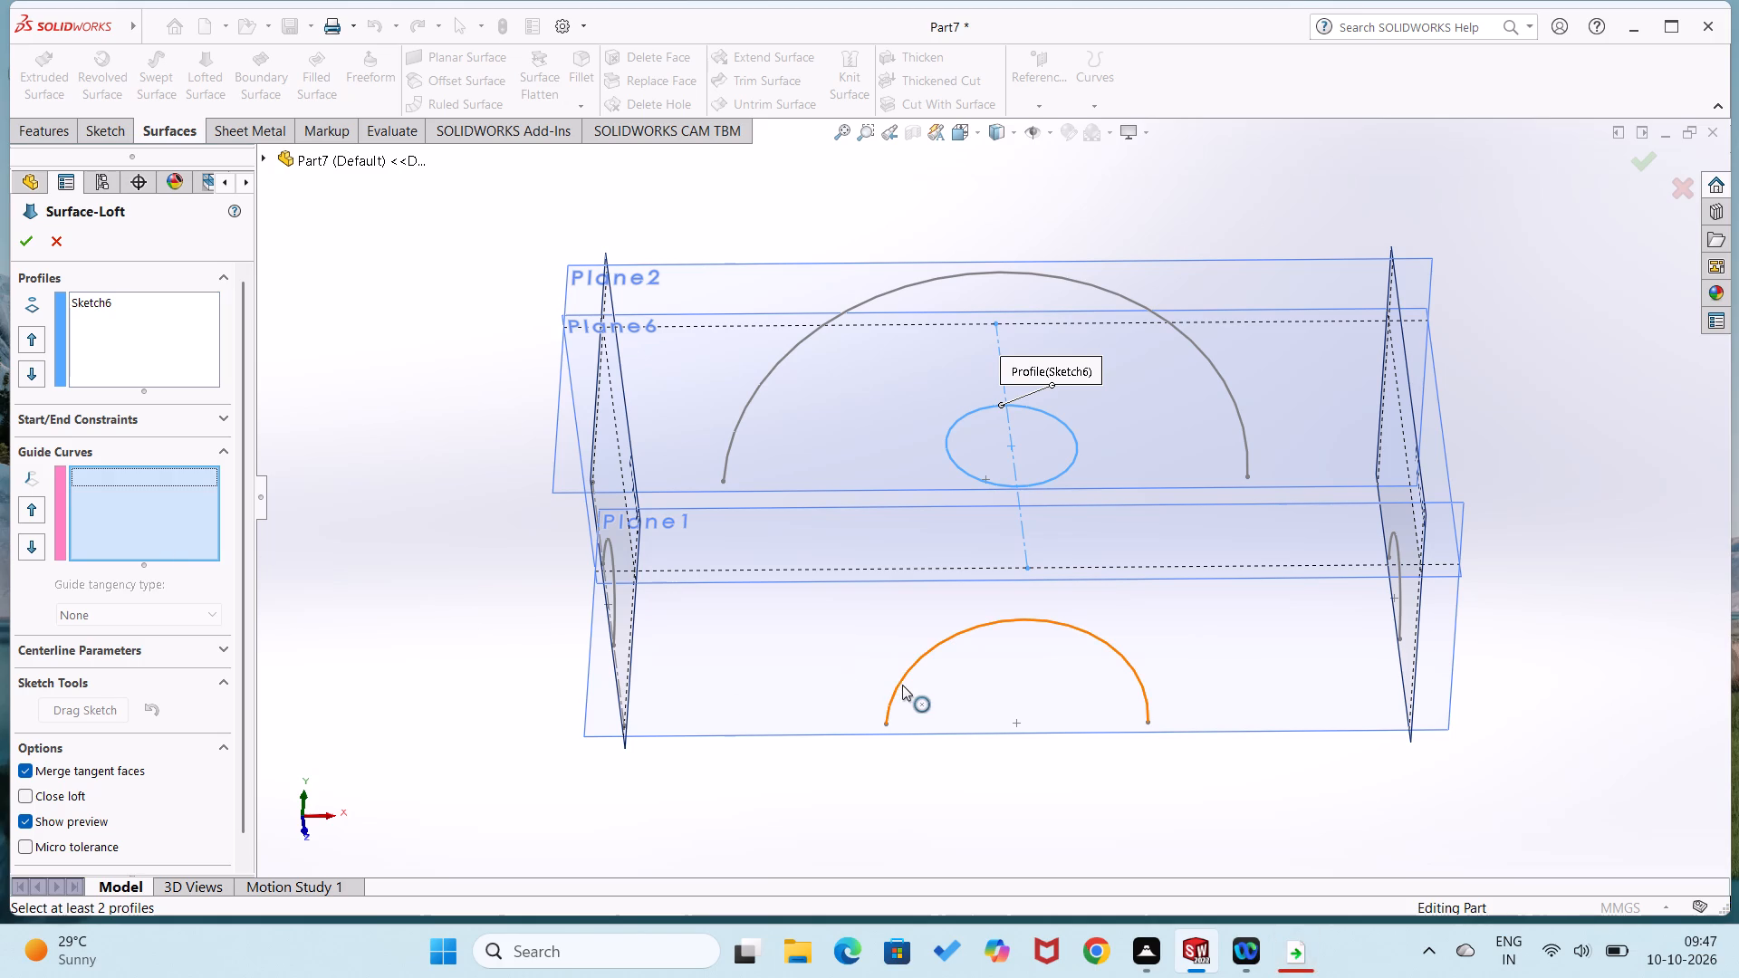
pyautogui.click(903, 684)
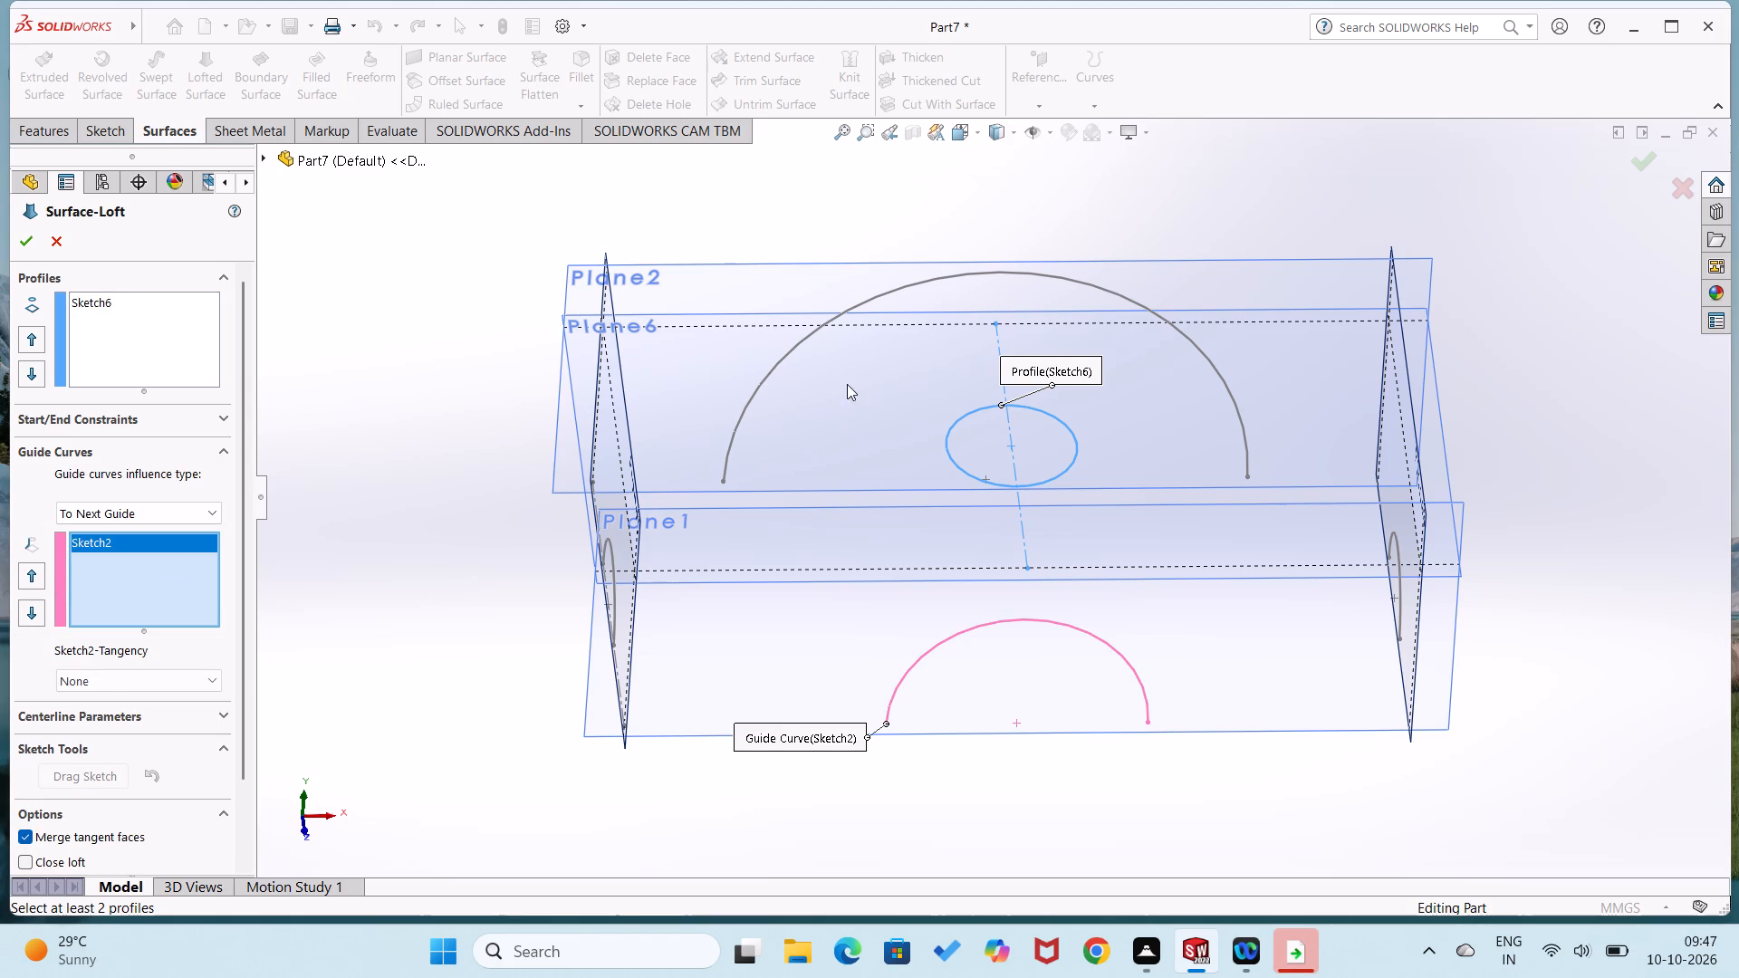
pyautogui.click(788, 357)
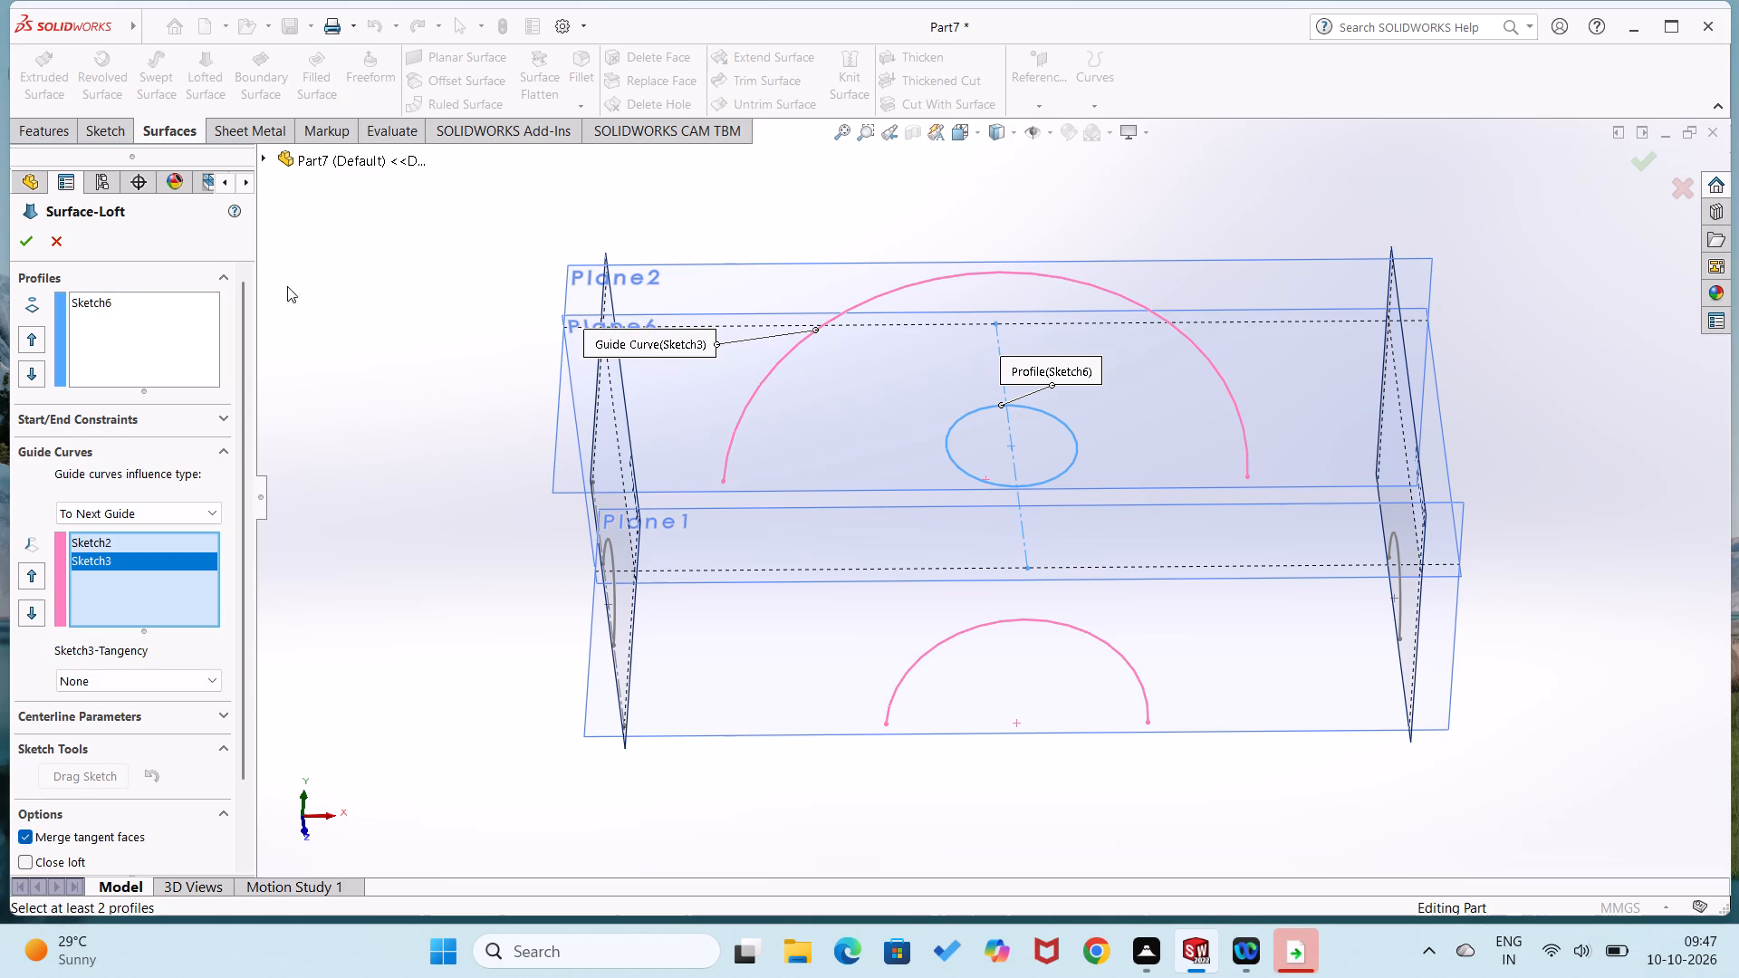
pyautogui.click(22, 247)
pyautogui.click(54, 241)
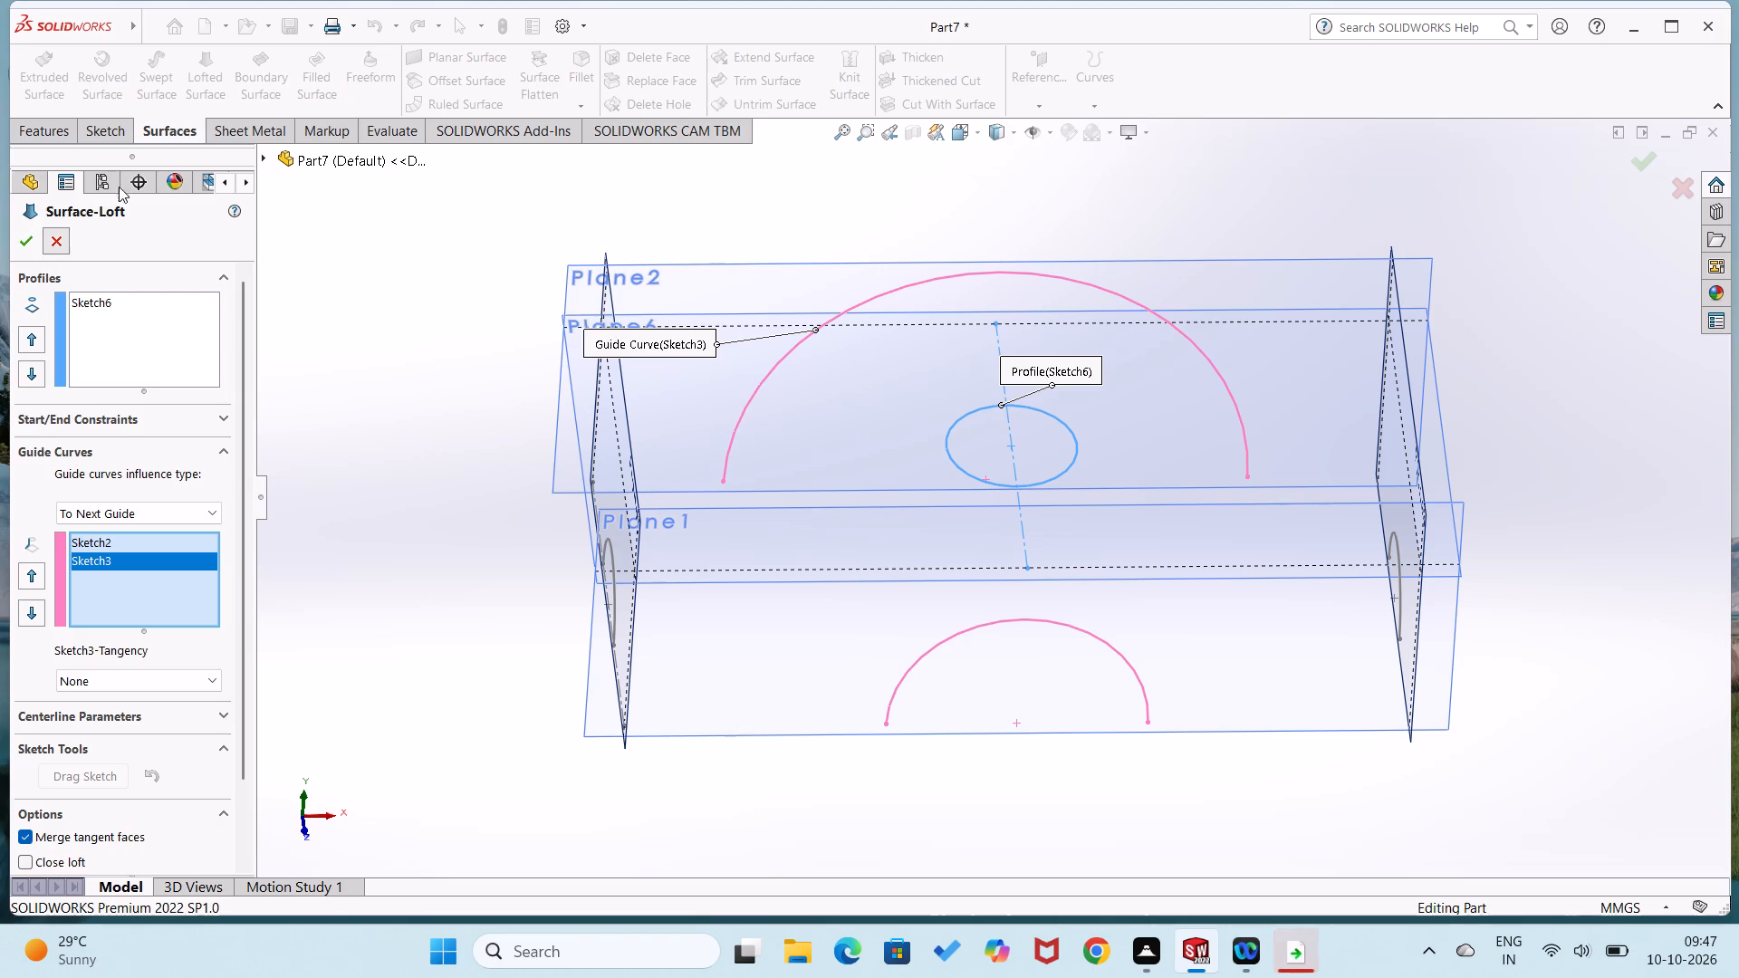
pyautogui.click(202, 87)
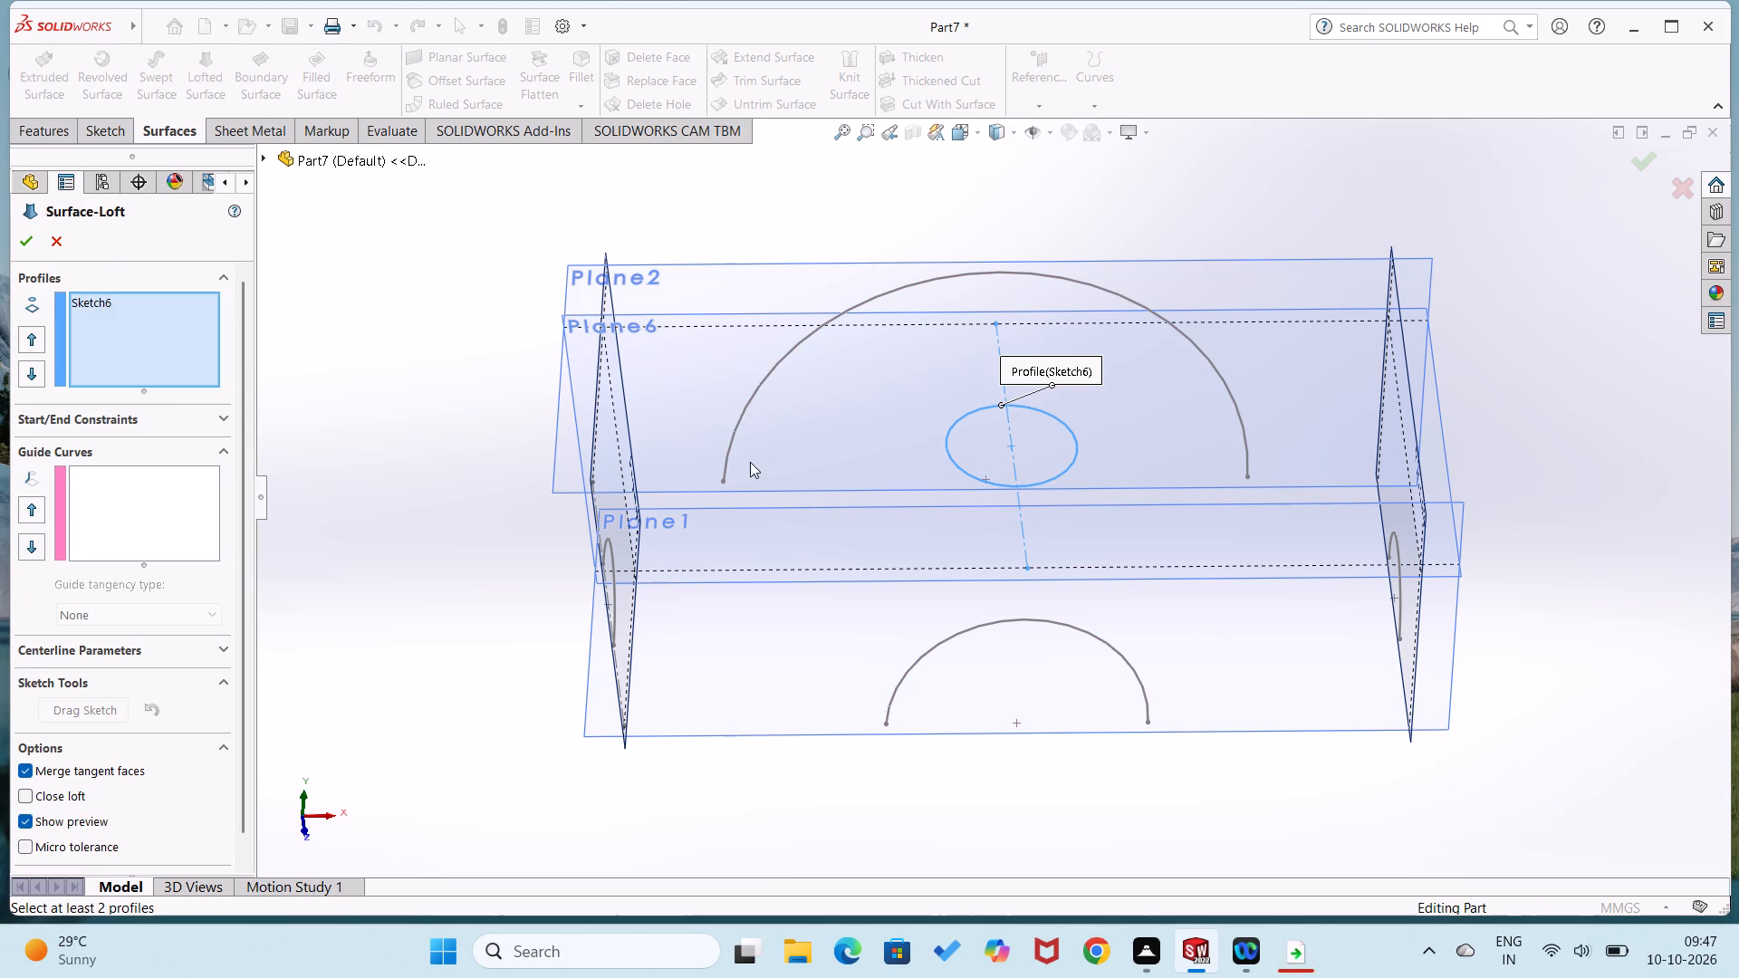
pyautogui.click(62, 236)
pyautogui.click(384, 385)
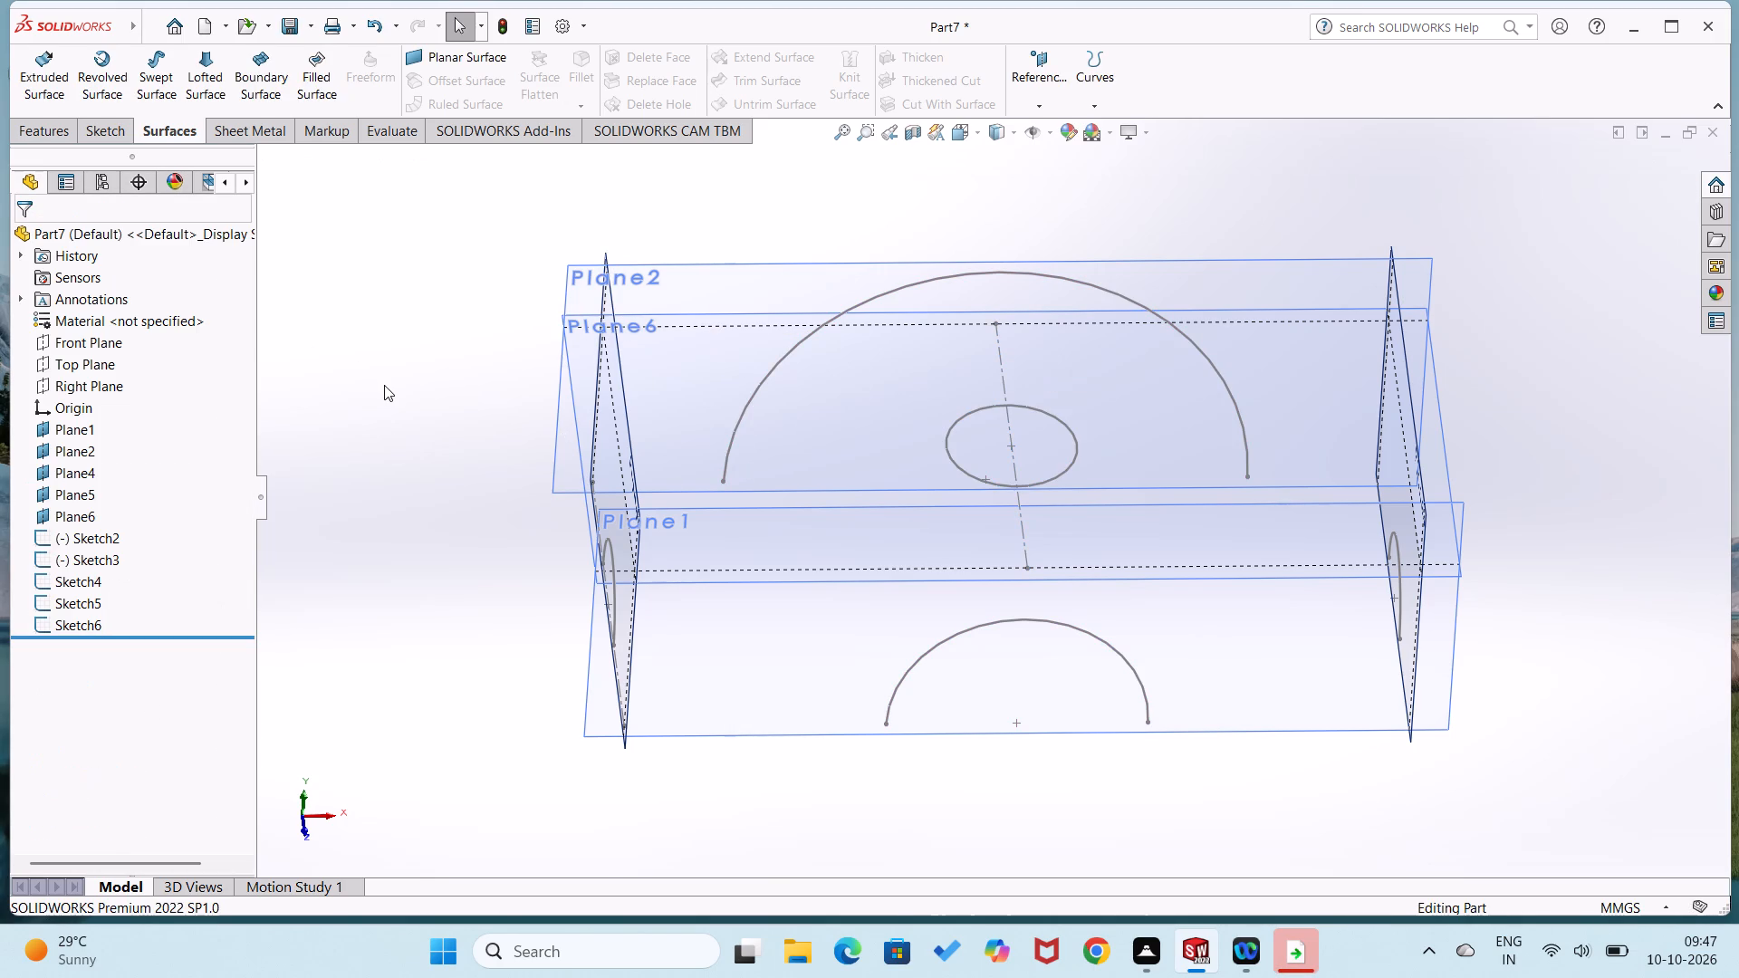
# Create a lofted surface between the large semicircle on Plane2 and the smaller semicircle on Plane1, leaving out the Plane5 arc.
pyautogui.click(198, 91)
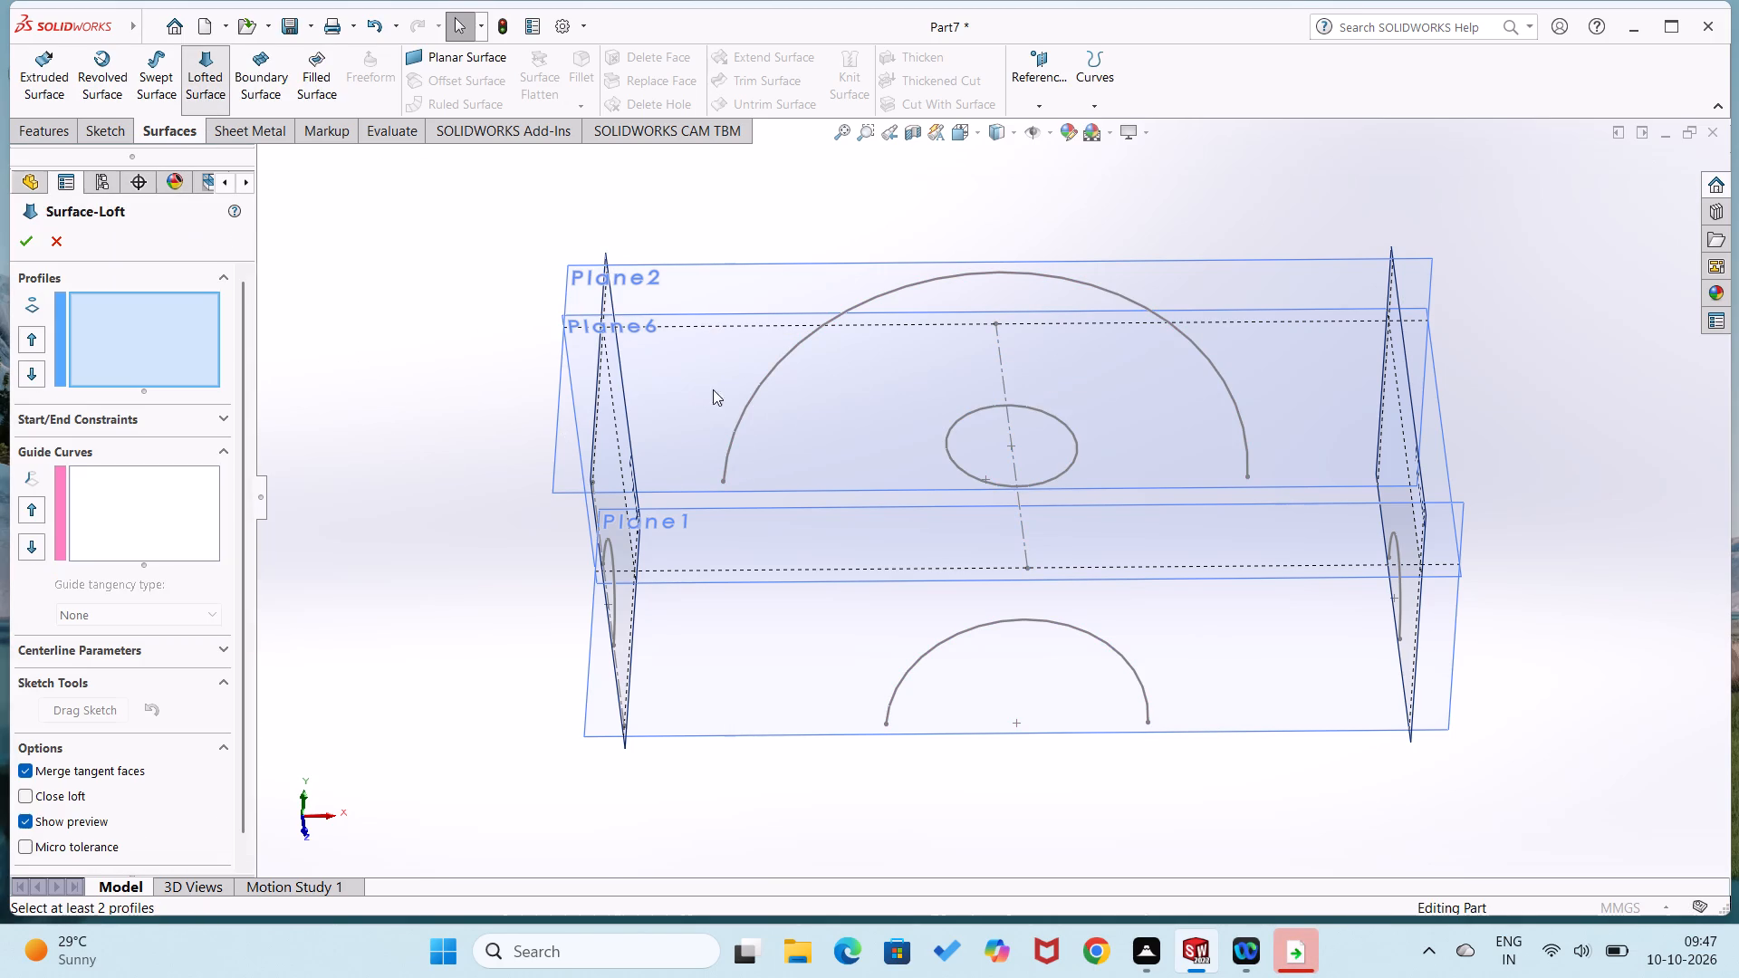
pyautogui.click(747, 398)
pyautogui.click(918, 664)
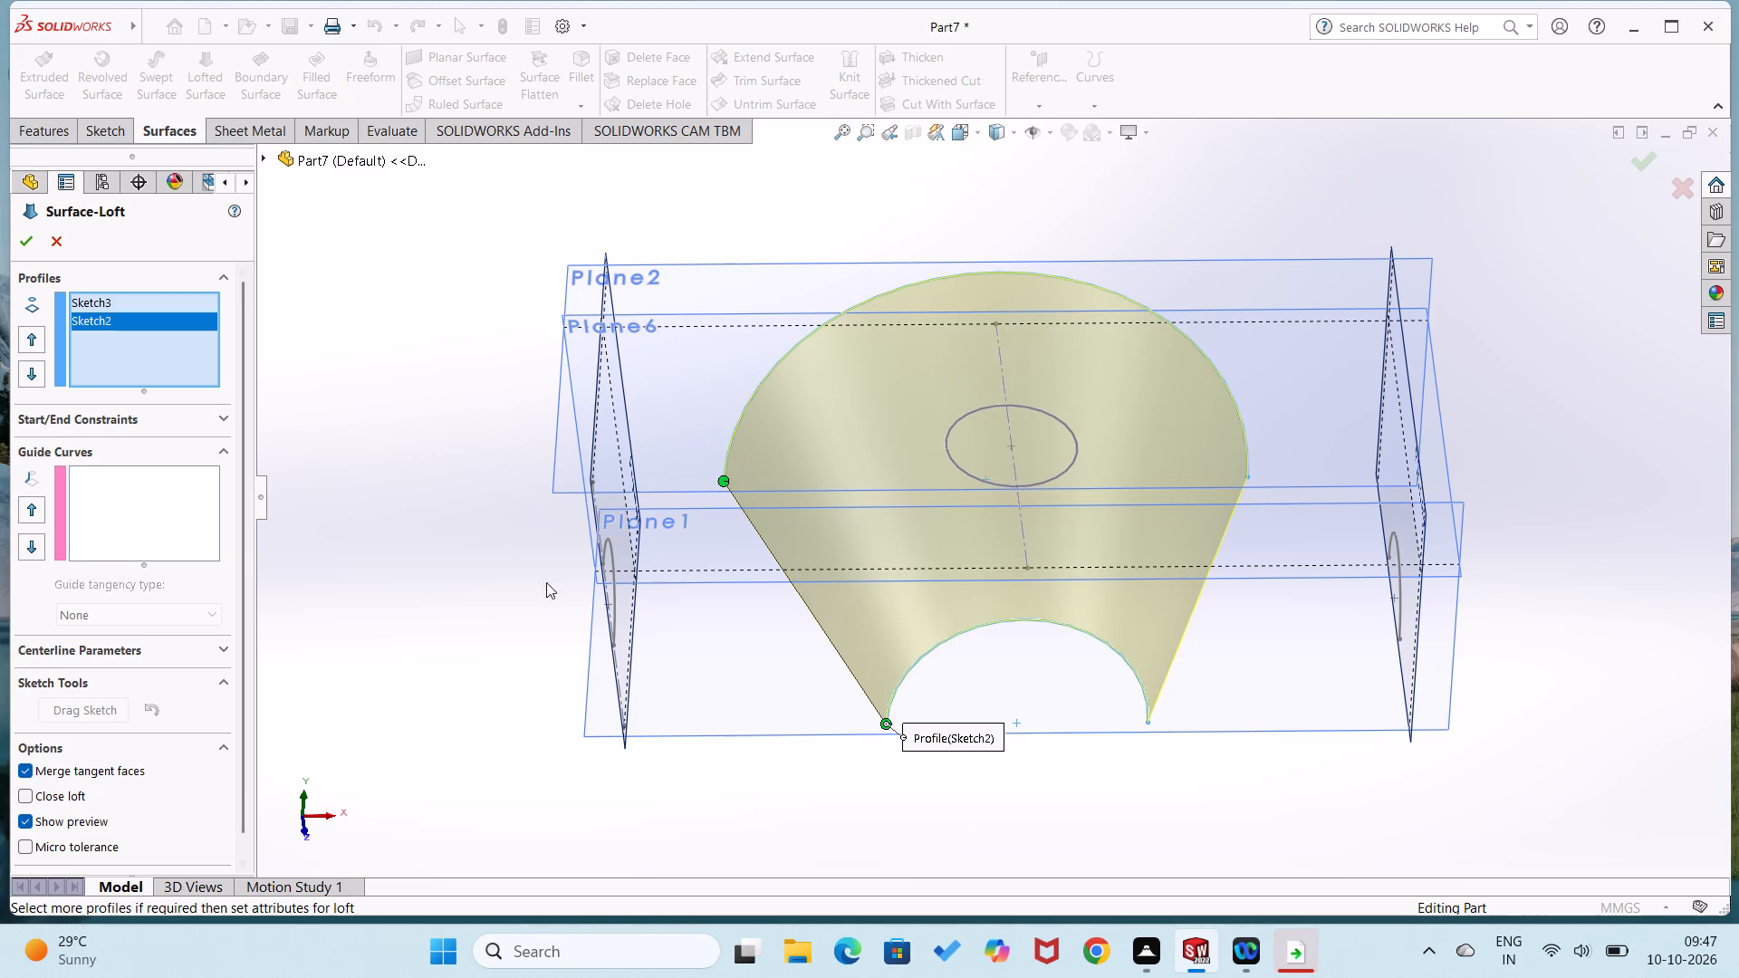
pyautogui.moveTo(521, 653); pyautogui.dragTo(640, 757, button='middle')
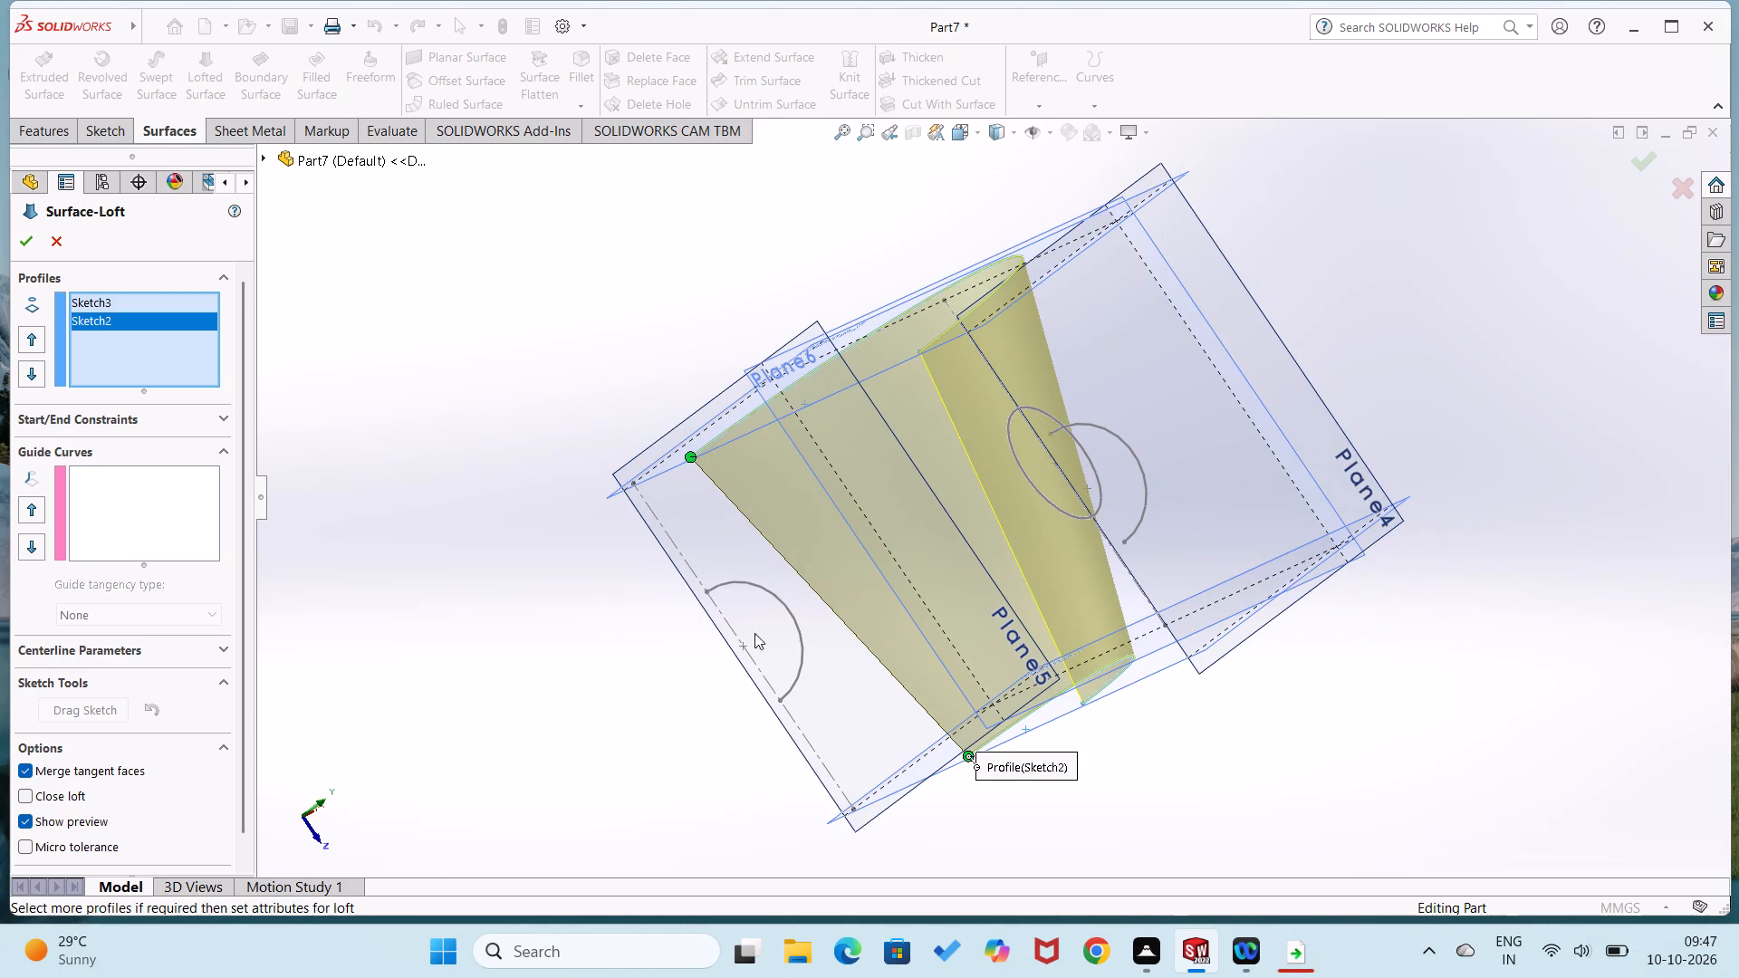
pyautogui.click(787, 611)
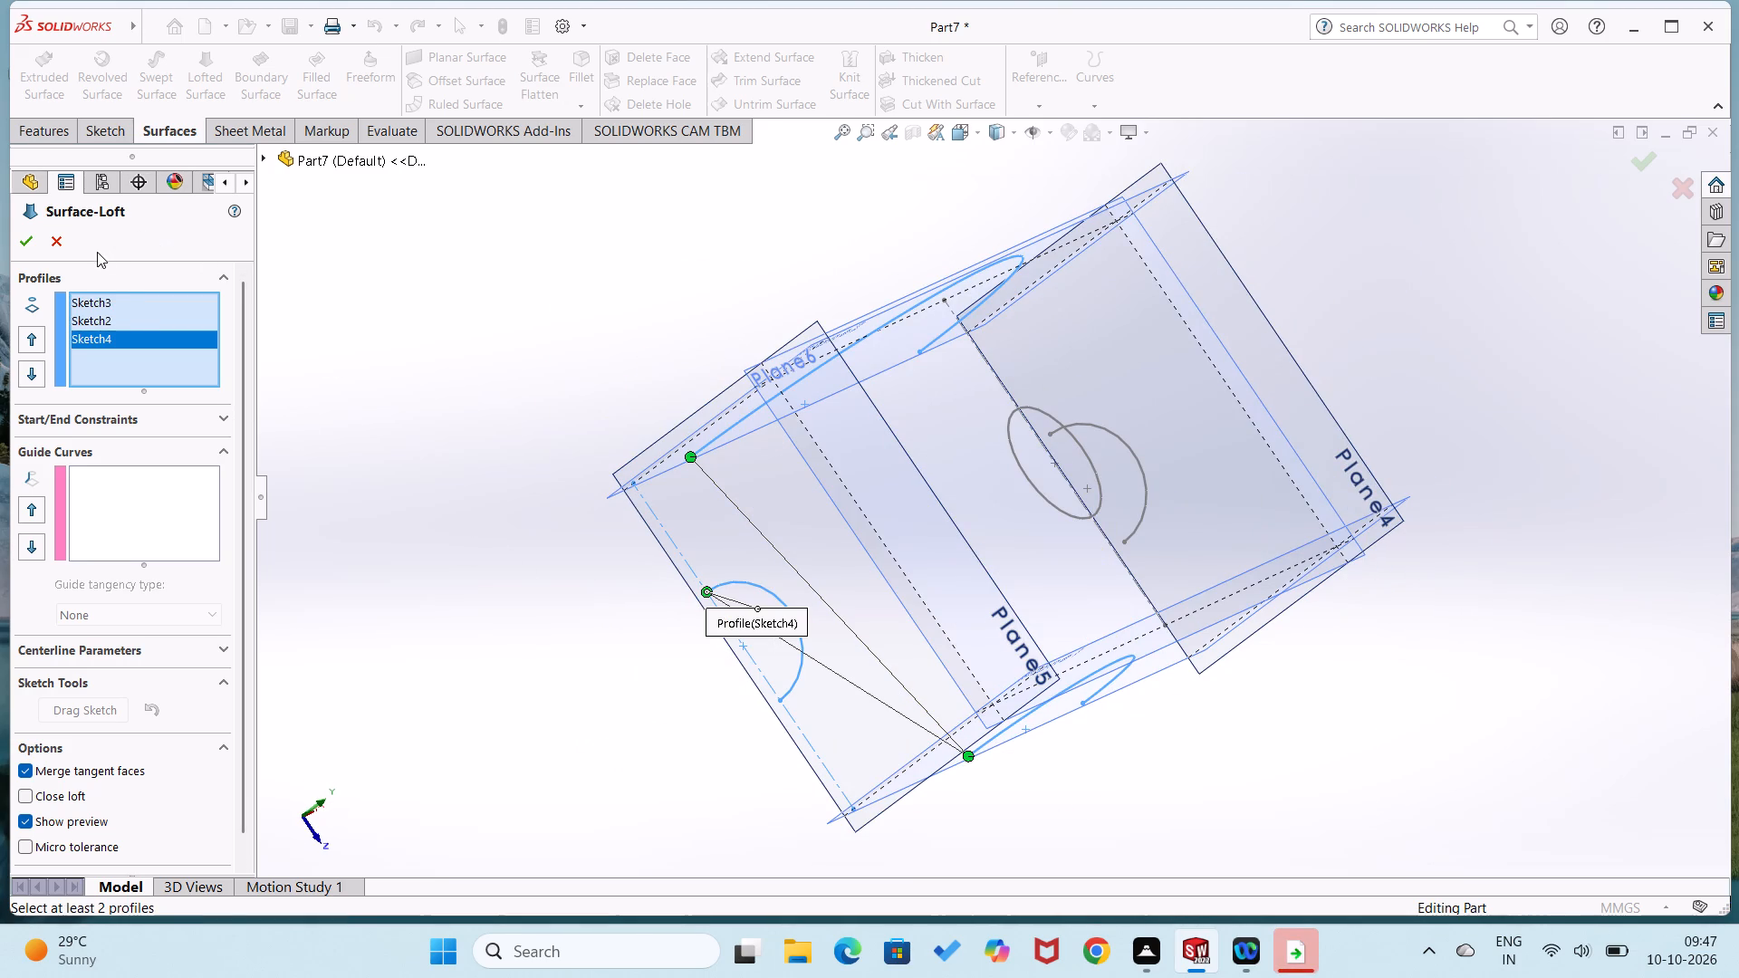
pyautogui.rightClick(131, 343)
pyautogui.click(173, 372)
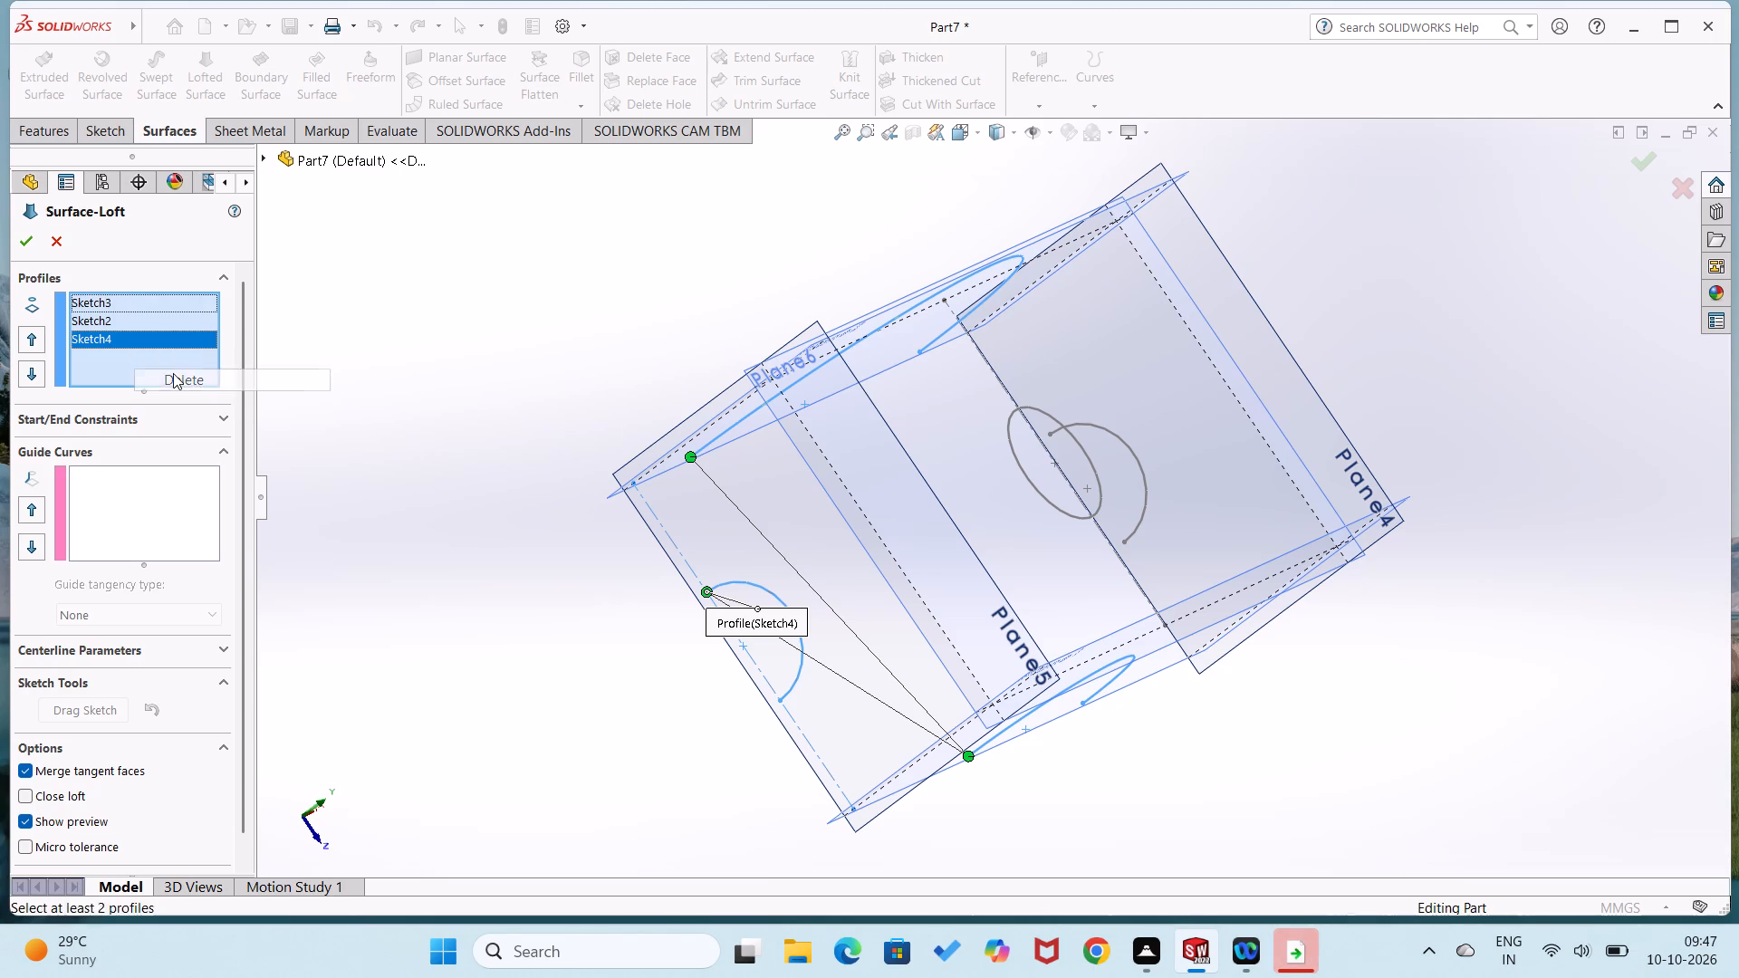
pyautogui.click(25, 240)
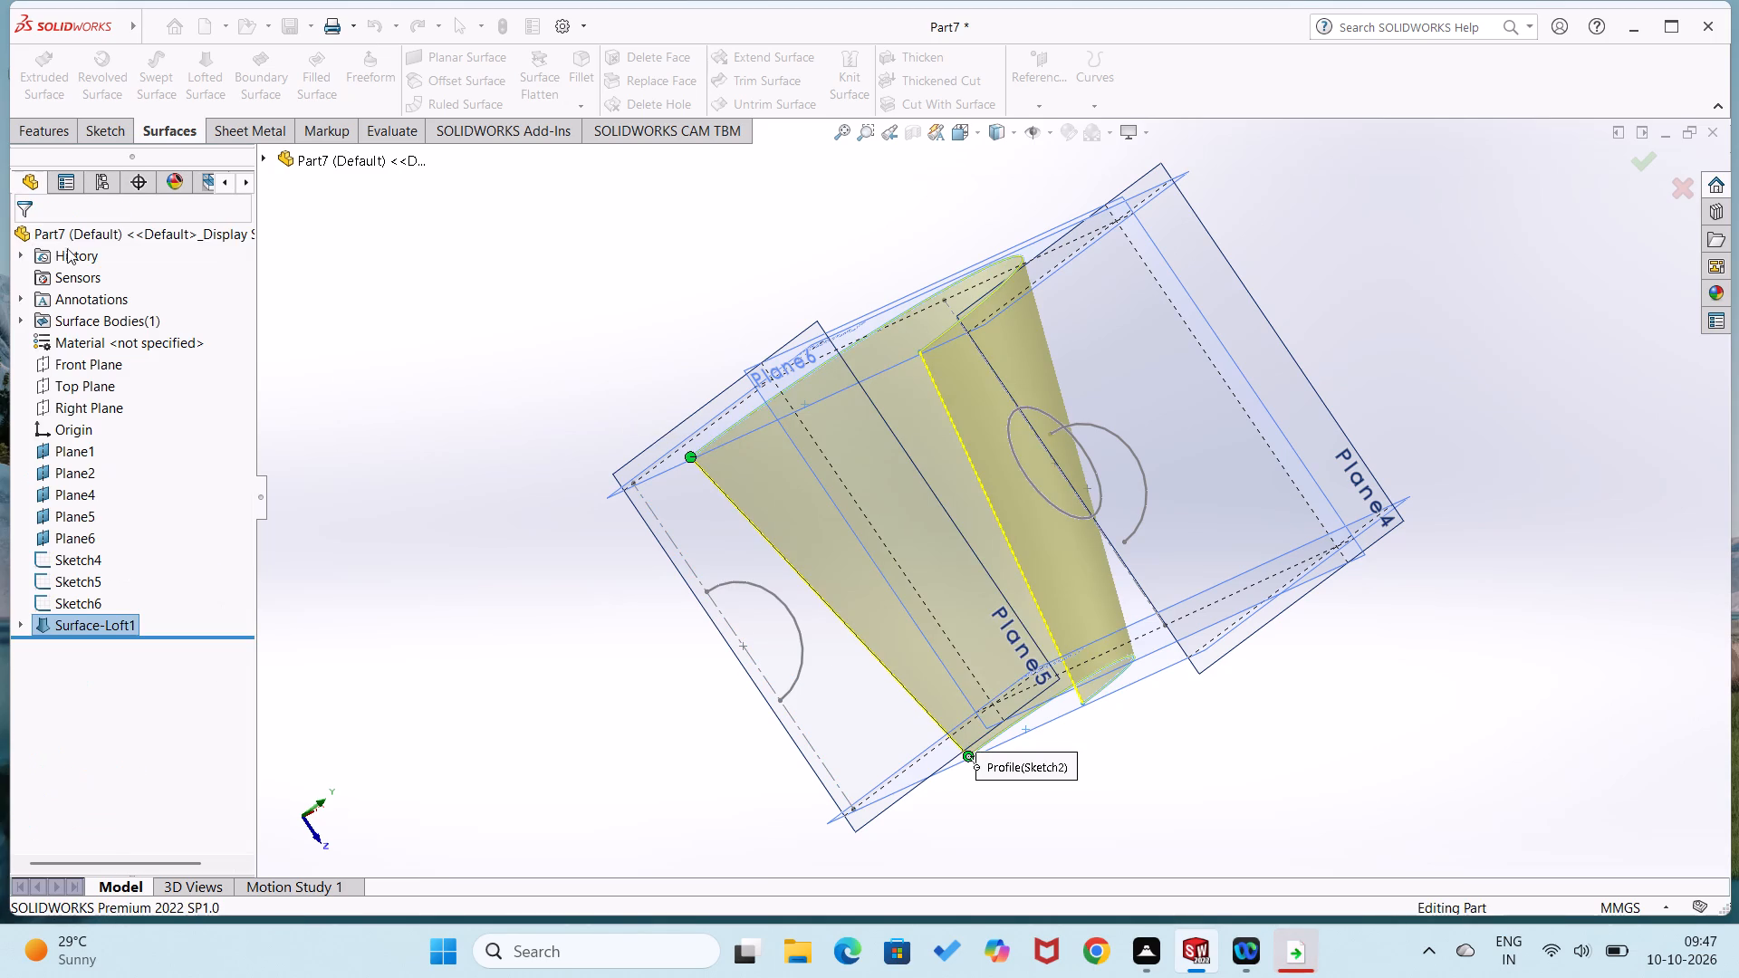
pyautogui.click(301, 246)
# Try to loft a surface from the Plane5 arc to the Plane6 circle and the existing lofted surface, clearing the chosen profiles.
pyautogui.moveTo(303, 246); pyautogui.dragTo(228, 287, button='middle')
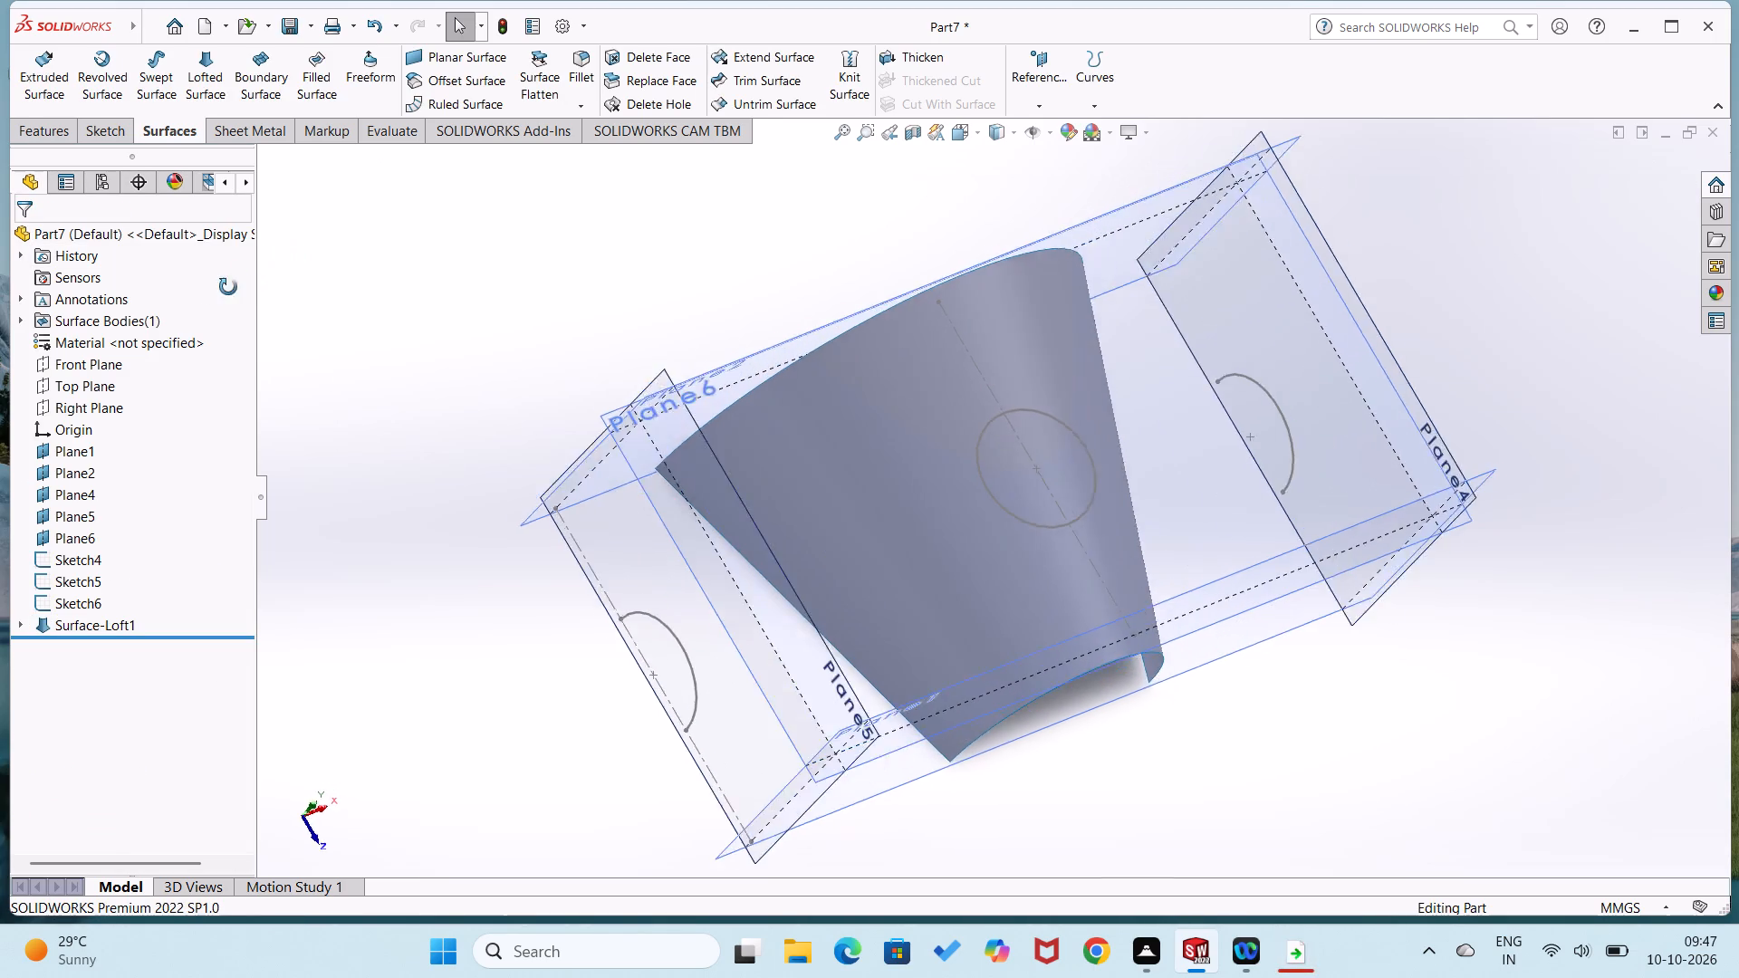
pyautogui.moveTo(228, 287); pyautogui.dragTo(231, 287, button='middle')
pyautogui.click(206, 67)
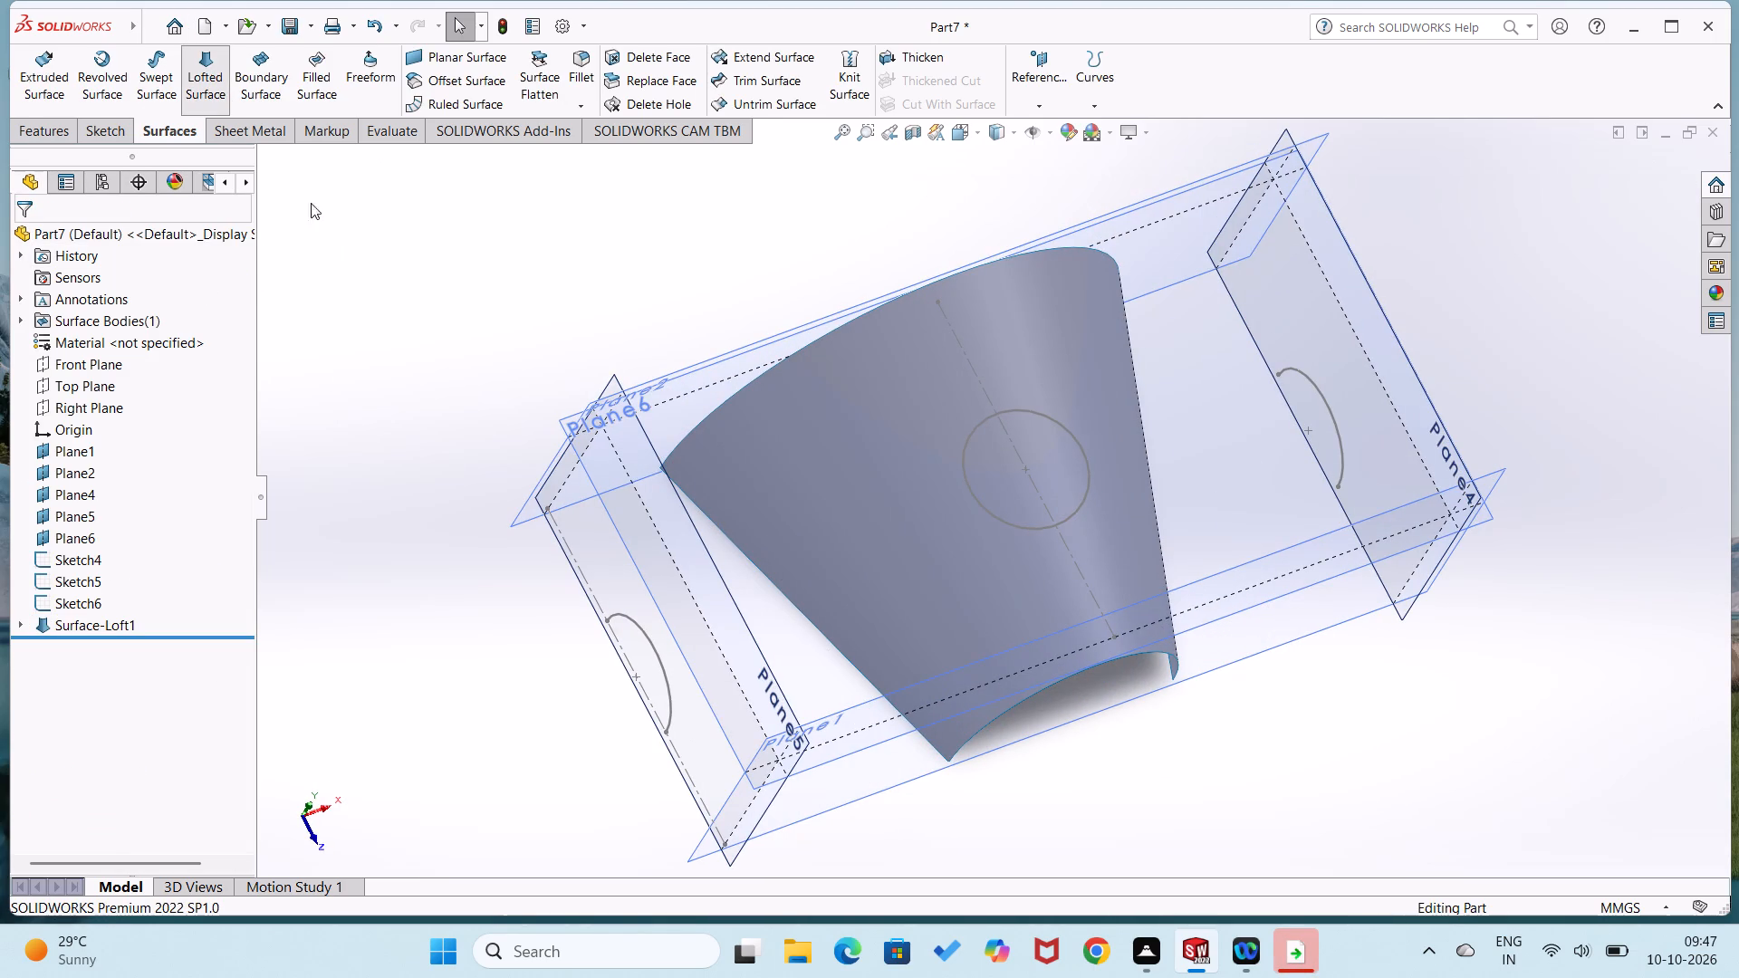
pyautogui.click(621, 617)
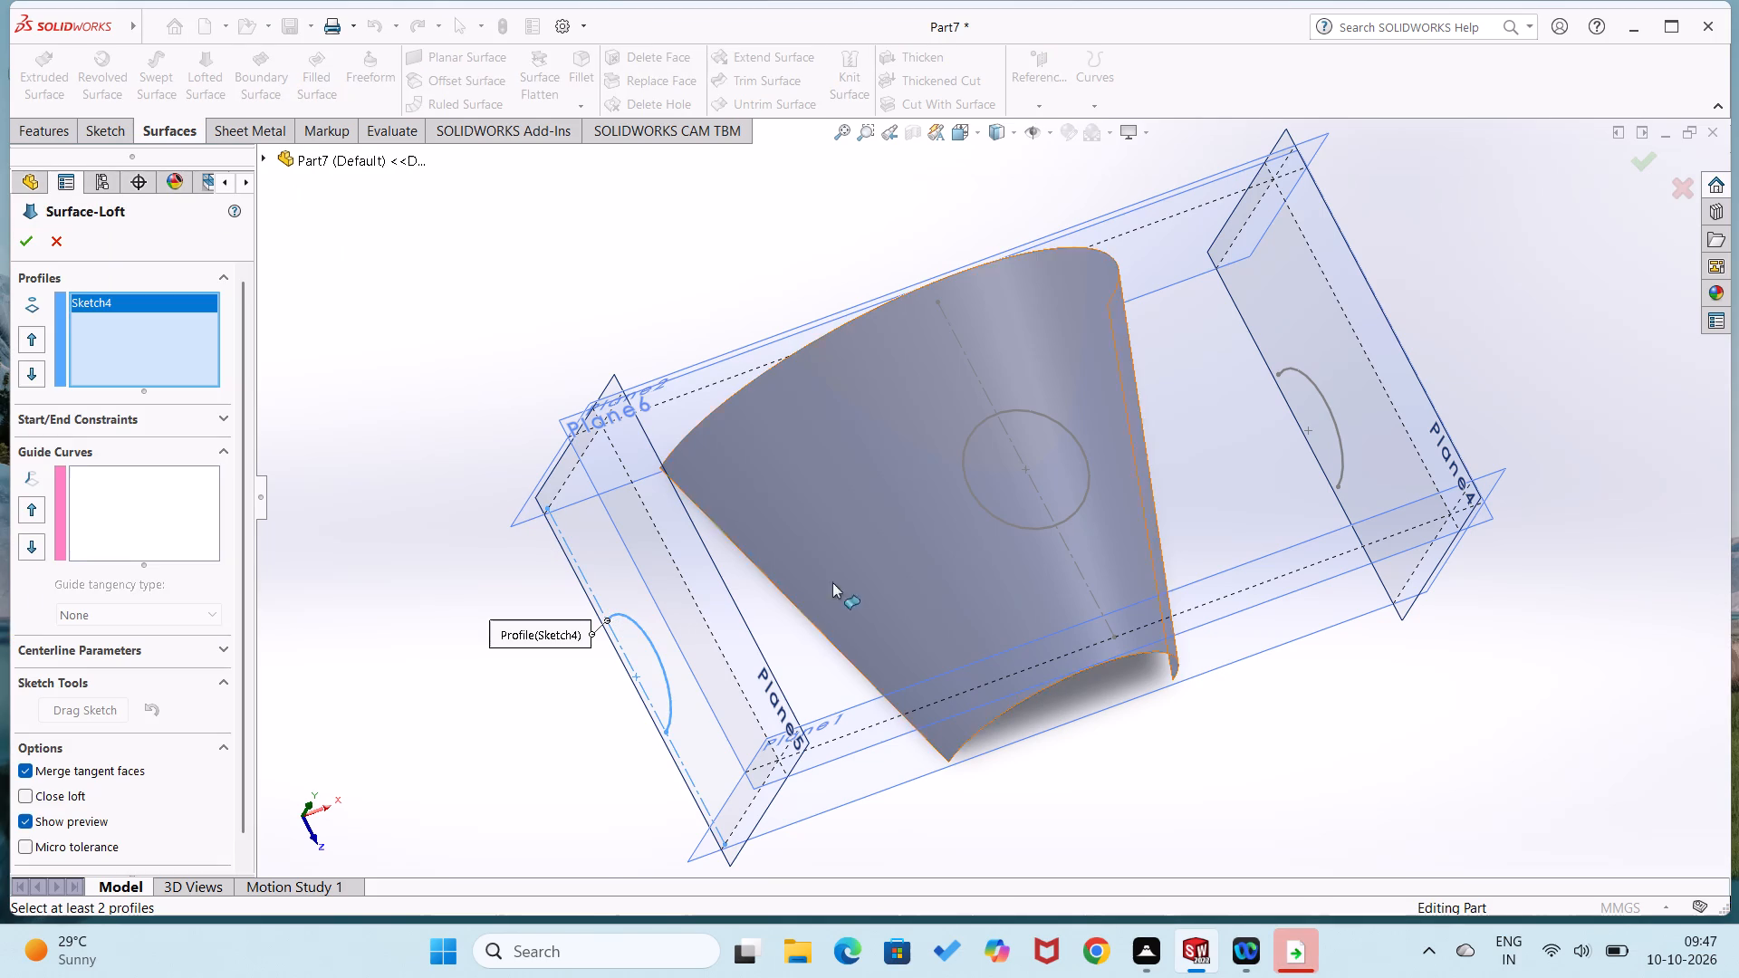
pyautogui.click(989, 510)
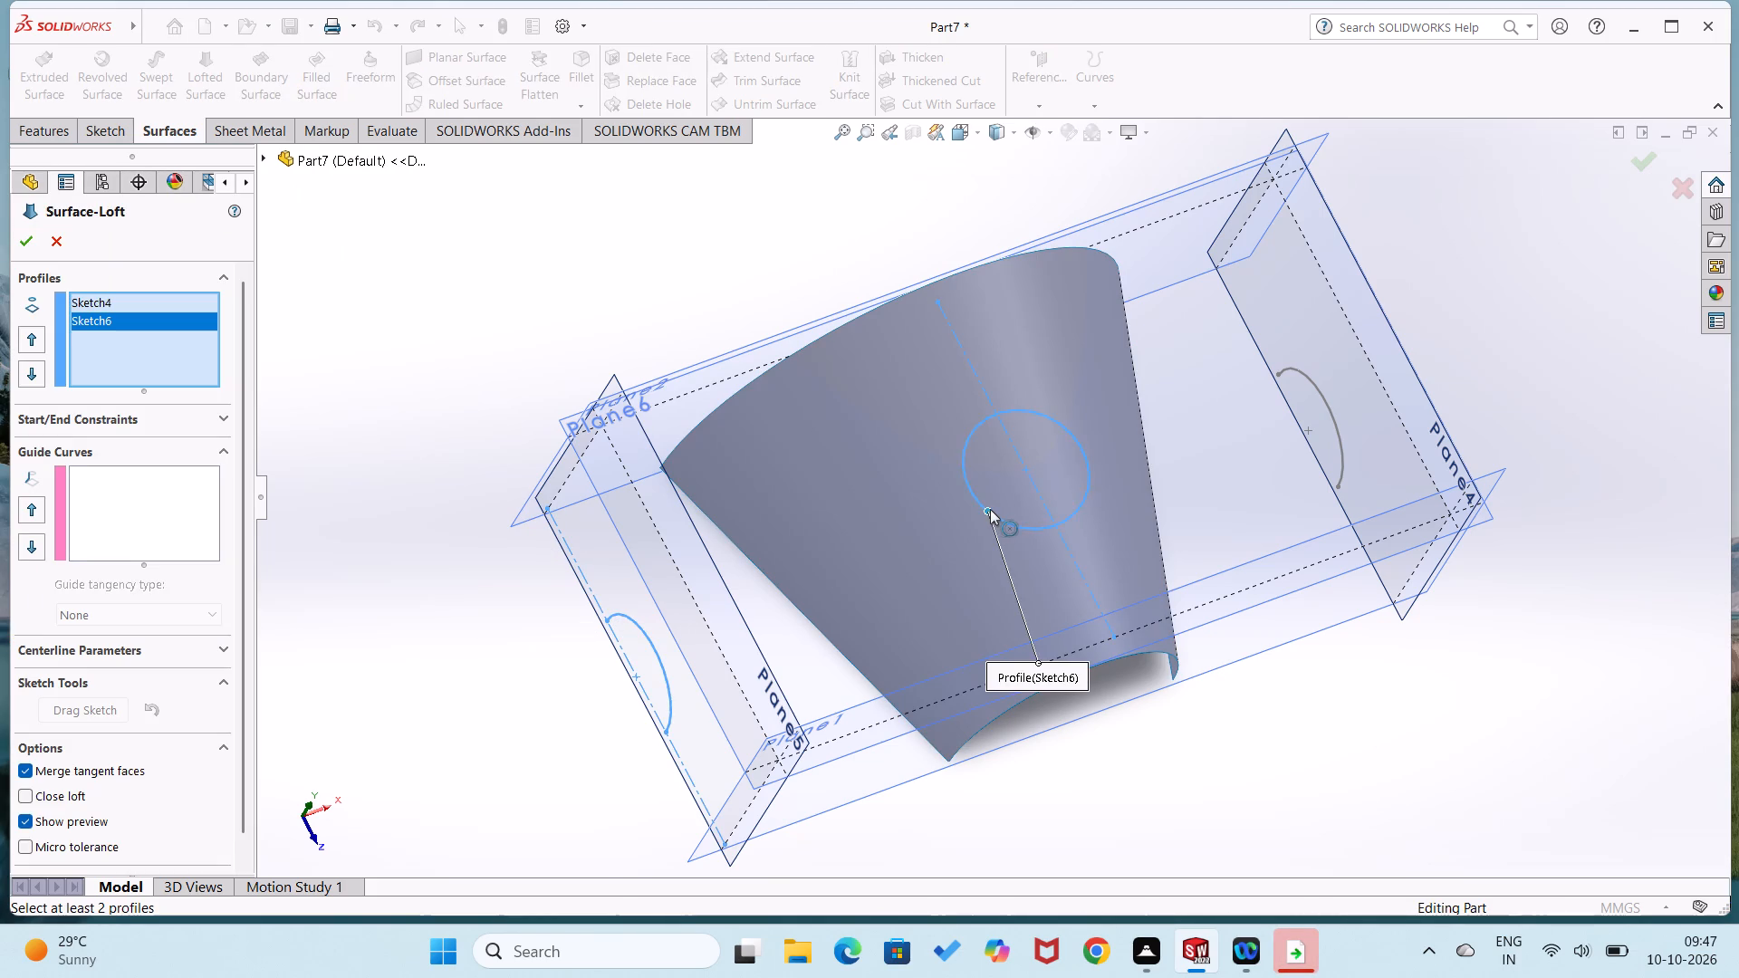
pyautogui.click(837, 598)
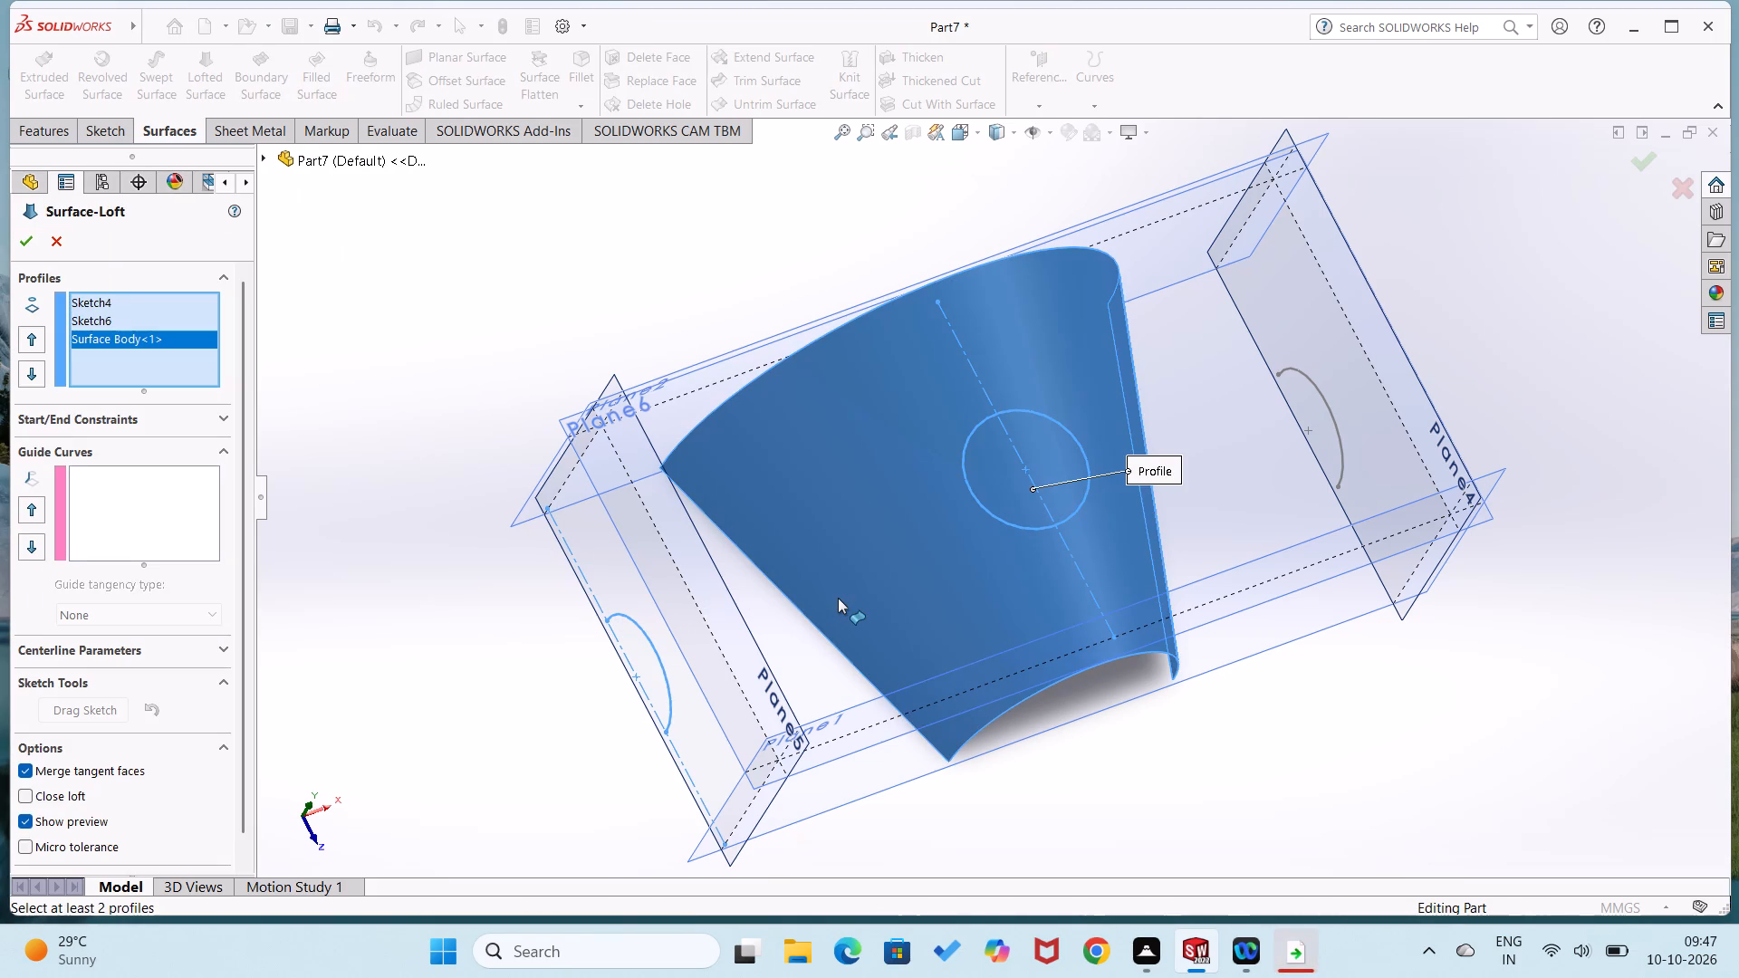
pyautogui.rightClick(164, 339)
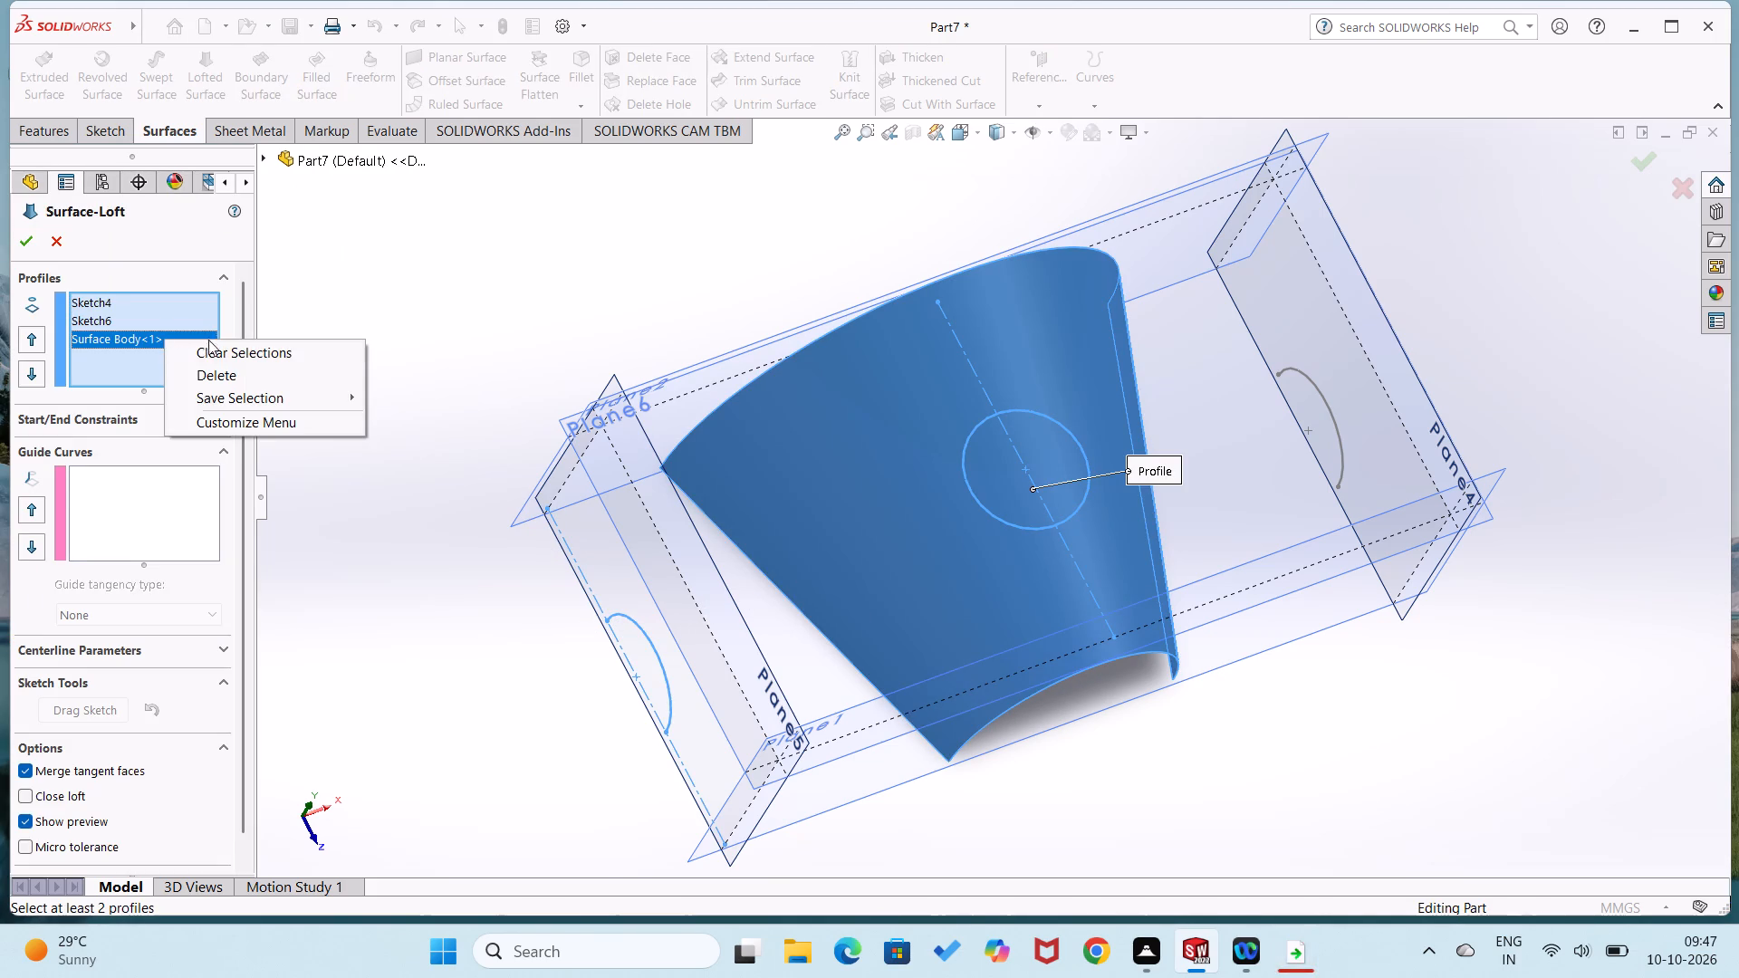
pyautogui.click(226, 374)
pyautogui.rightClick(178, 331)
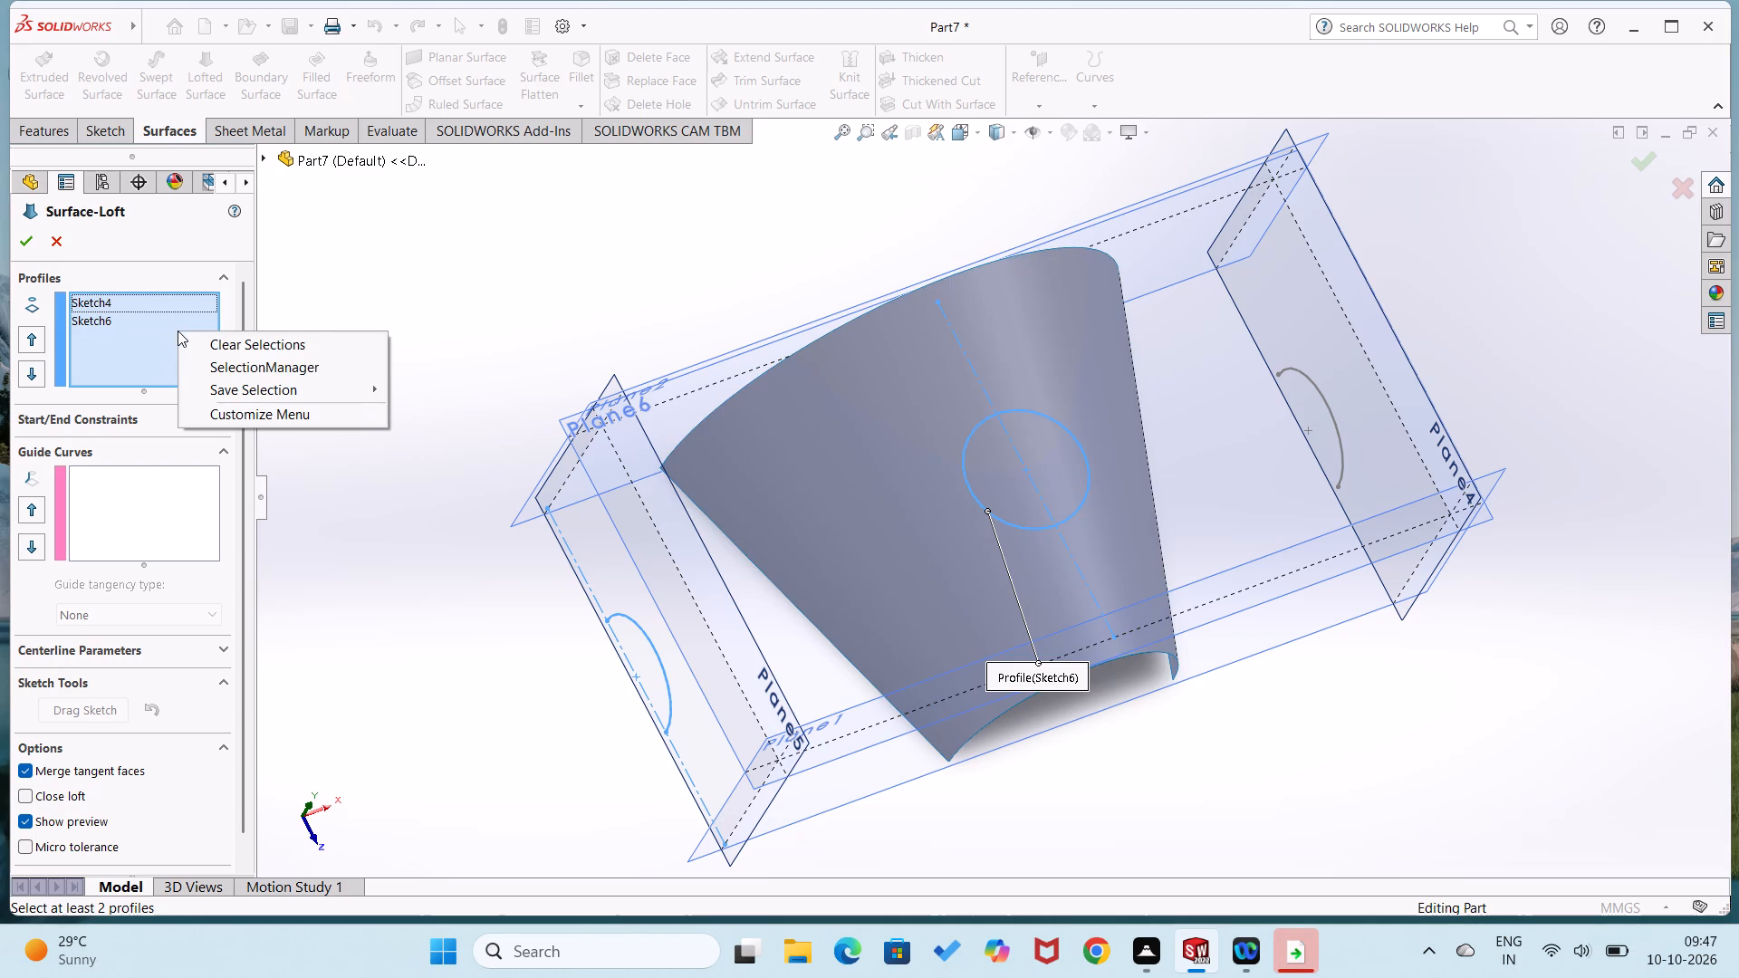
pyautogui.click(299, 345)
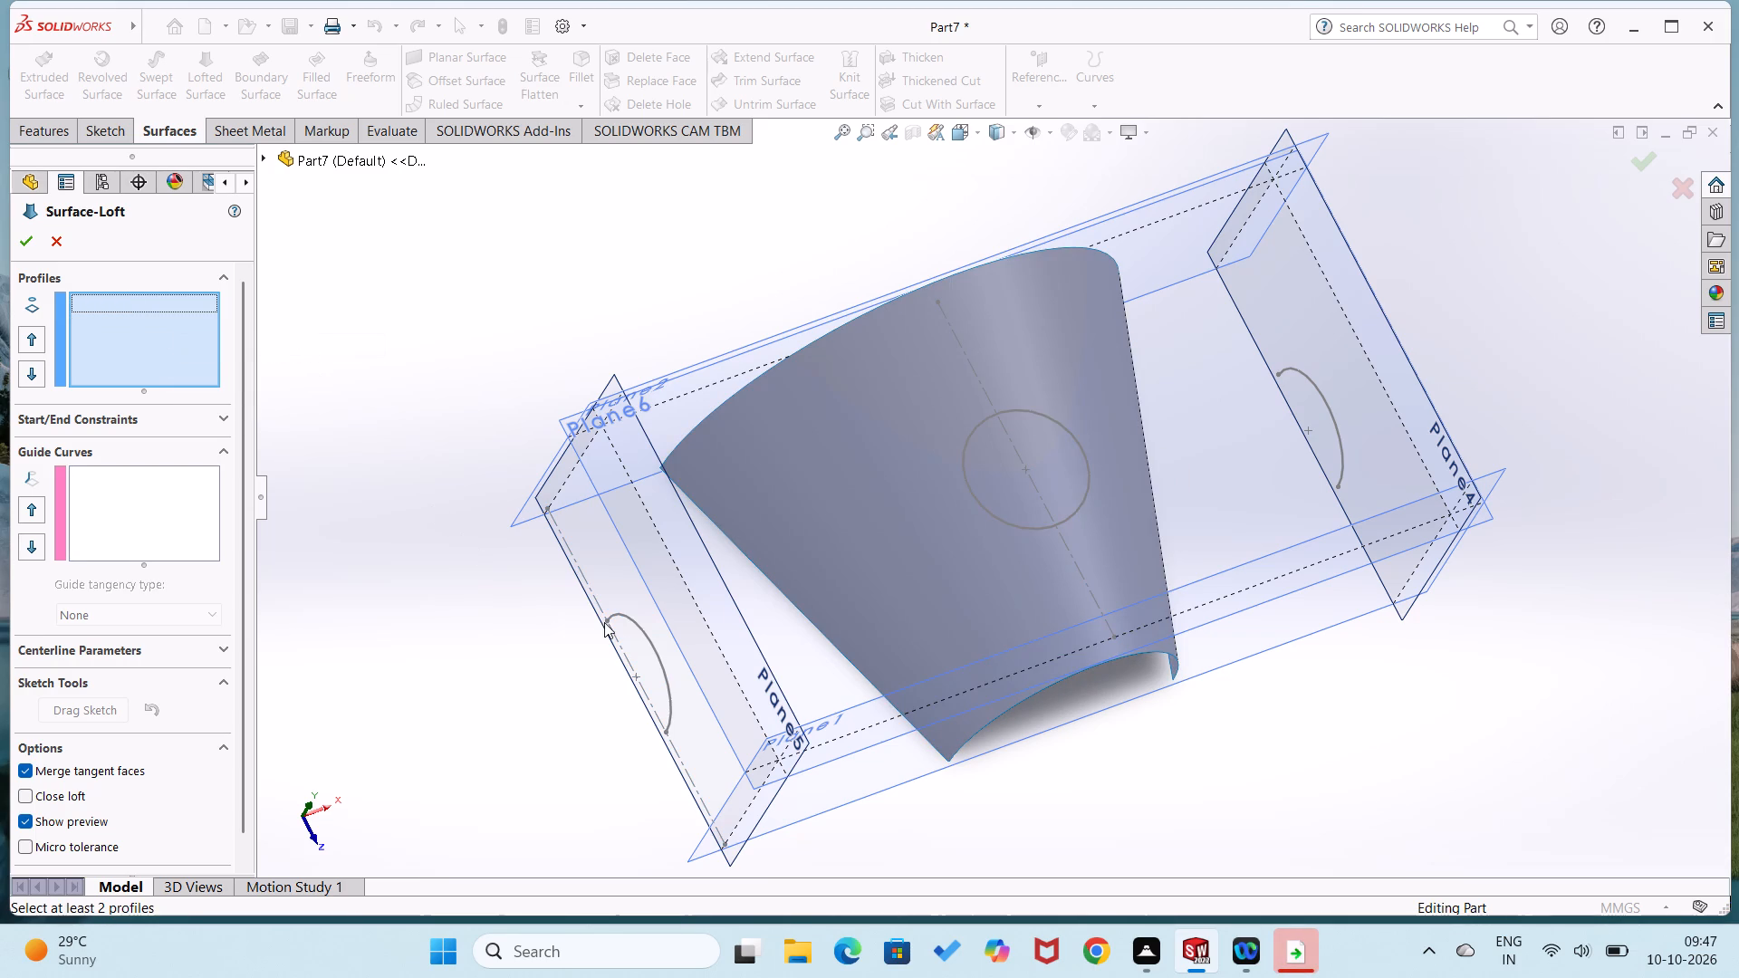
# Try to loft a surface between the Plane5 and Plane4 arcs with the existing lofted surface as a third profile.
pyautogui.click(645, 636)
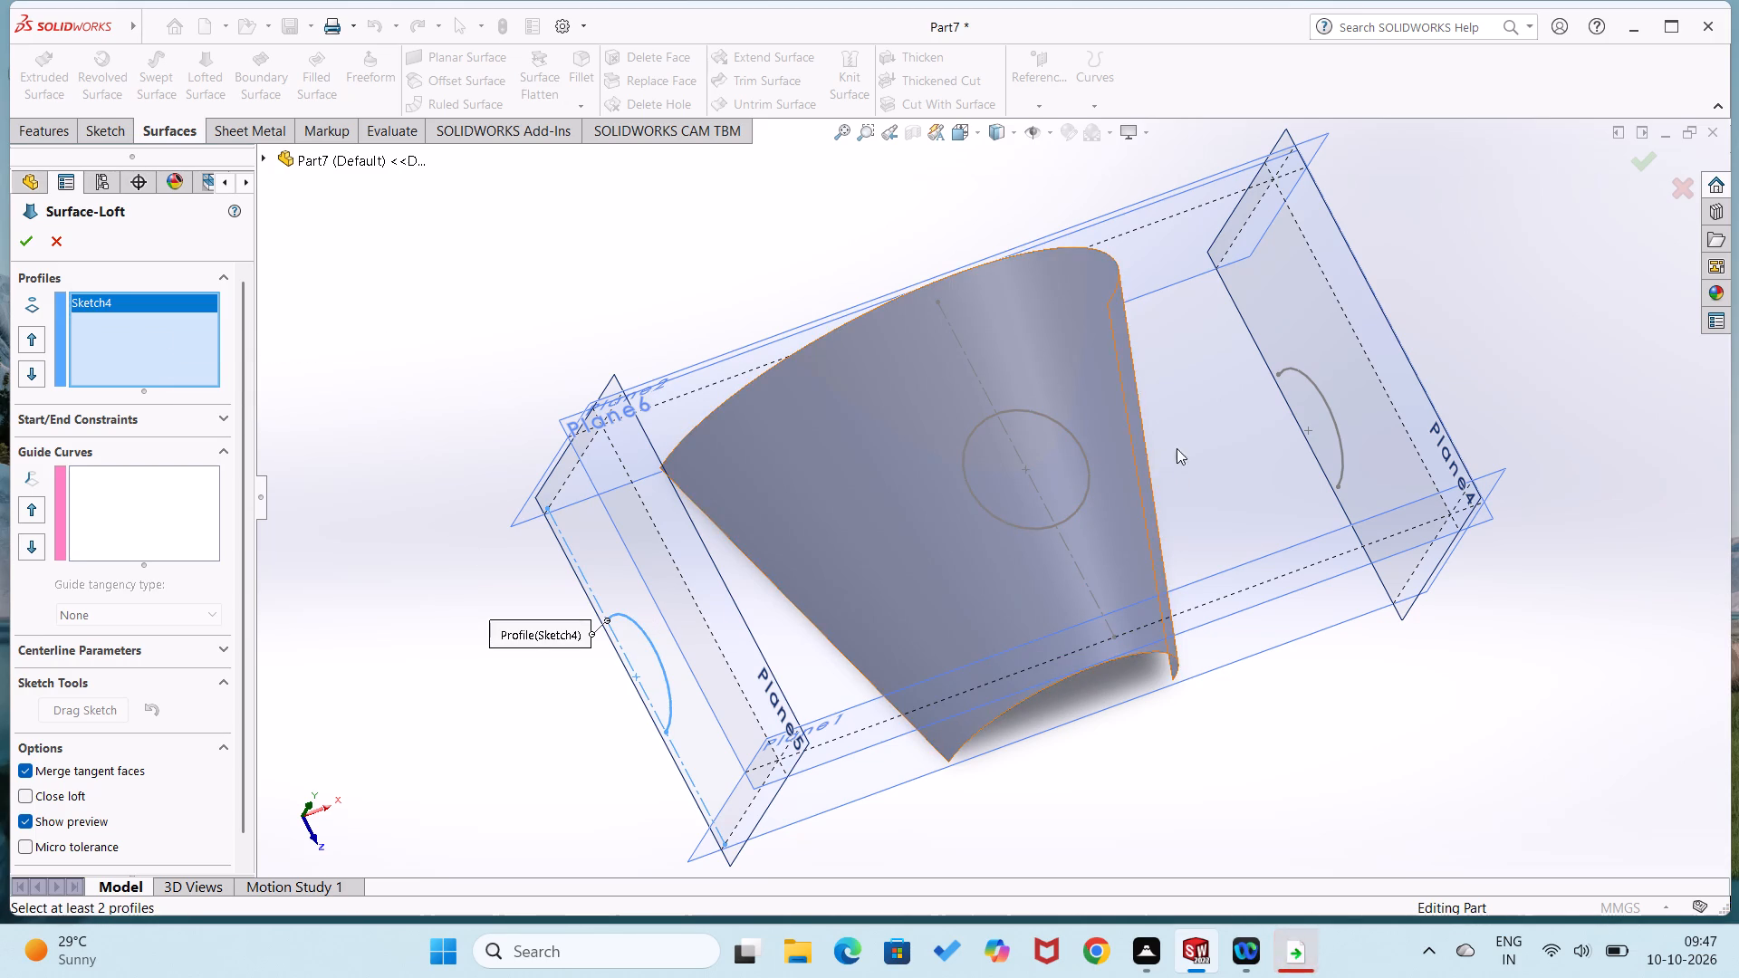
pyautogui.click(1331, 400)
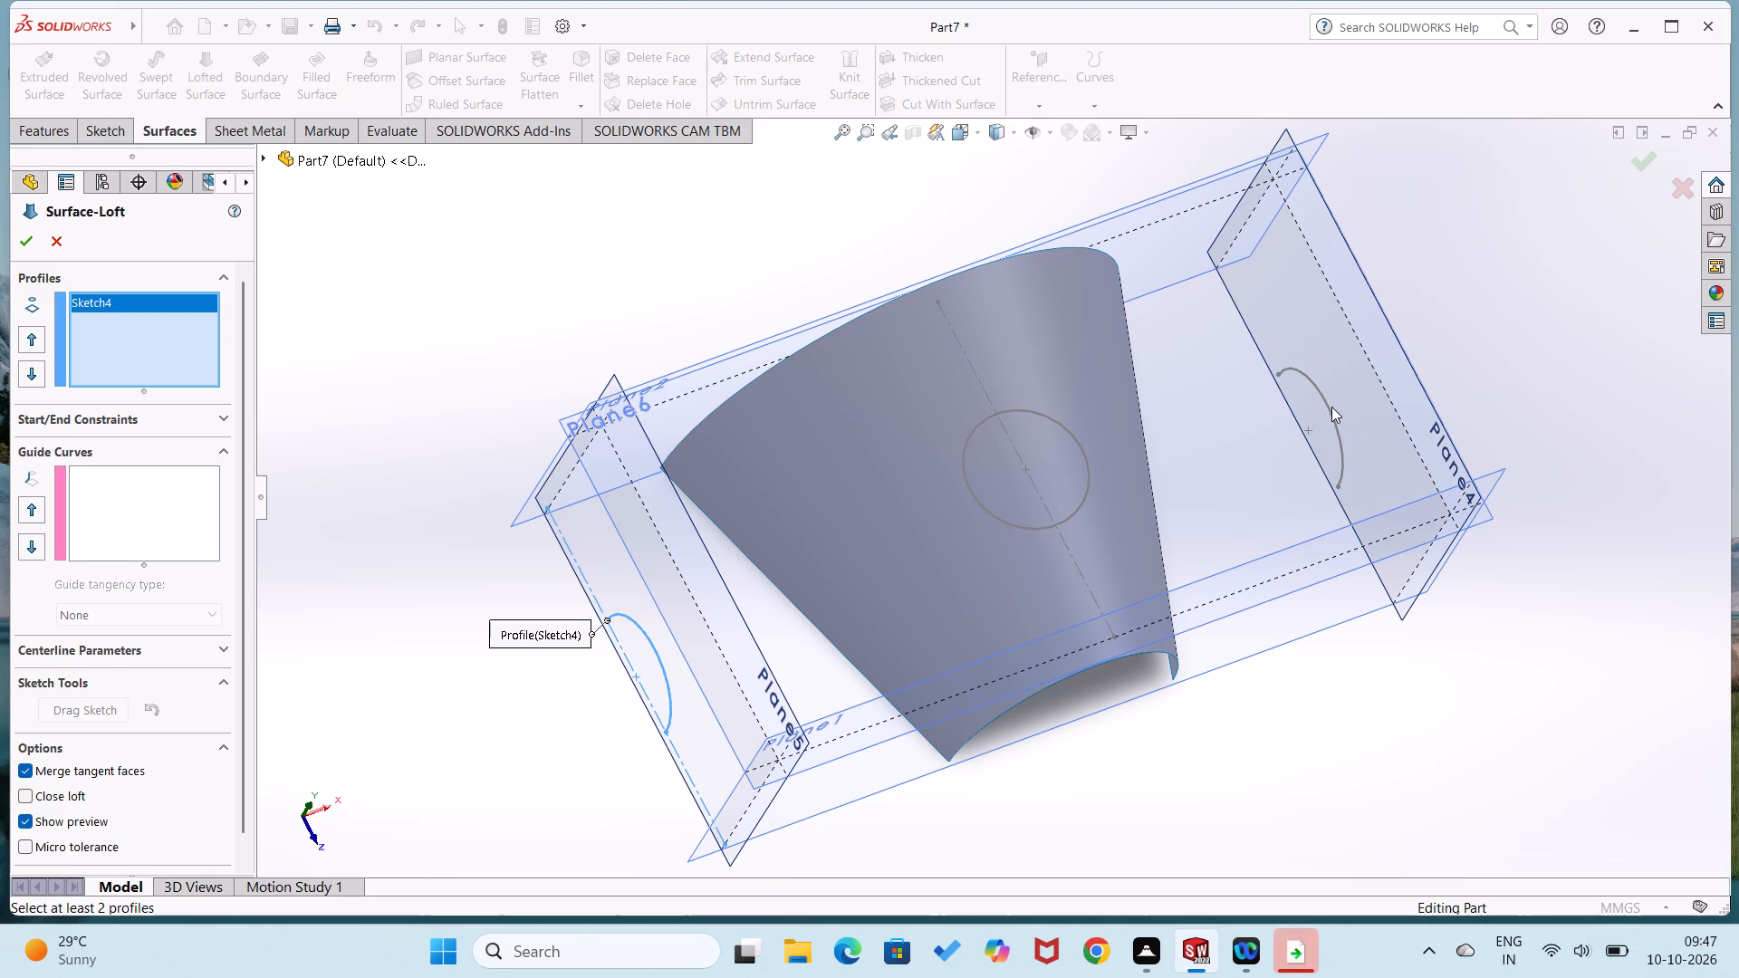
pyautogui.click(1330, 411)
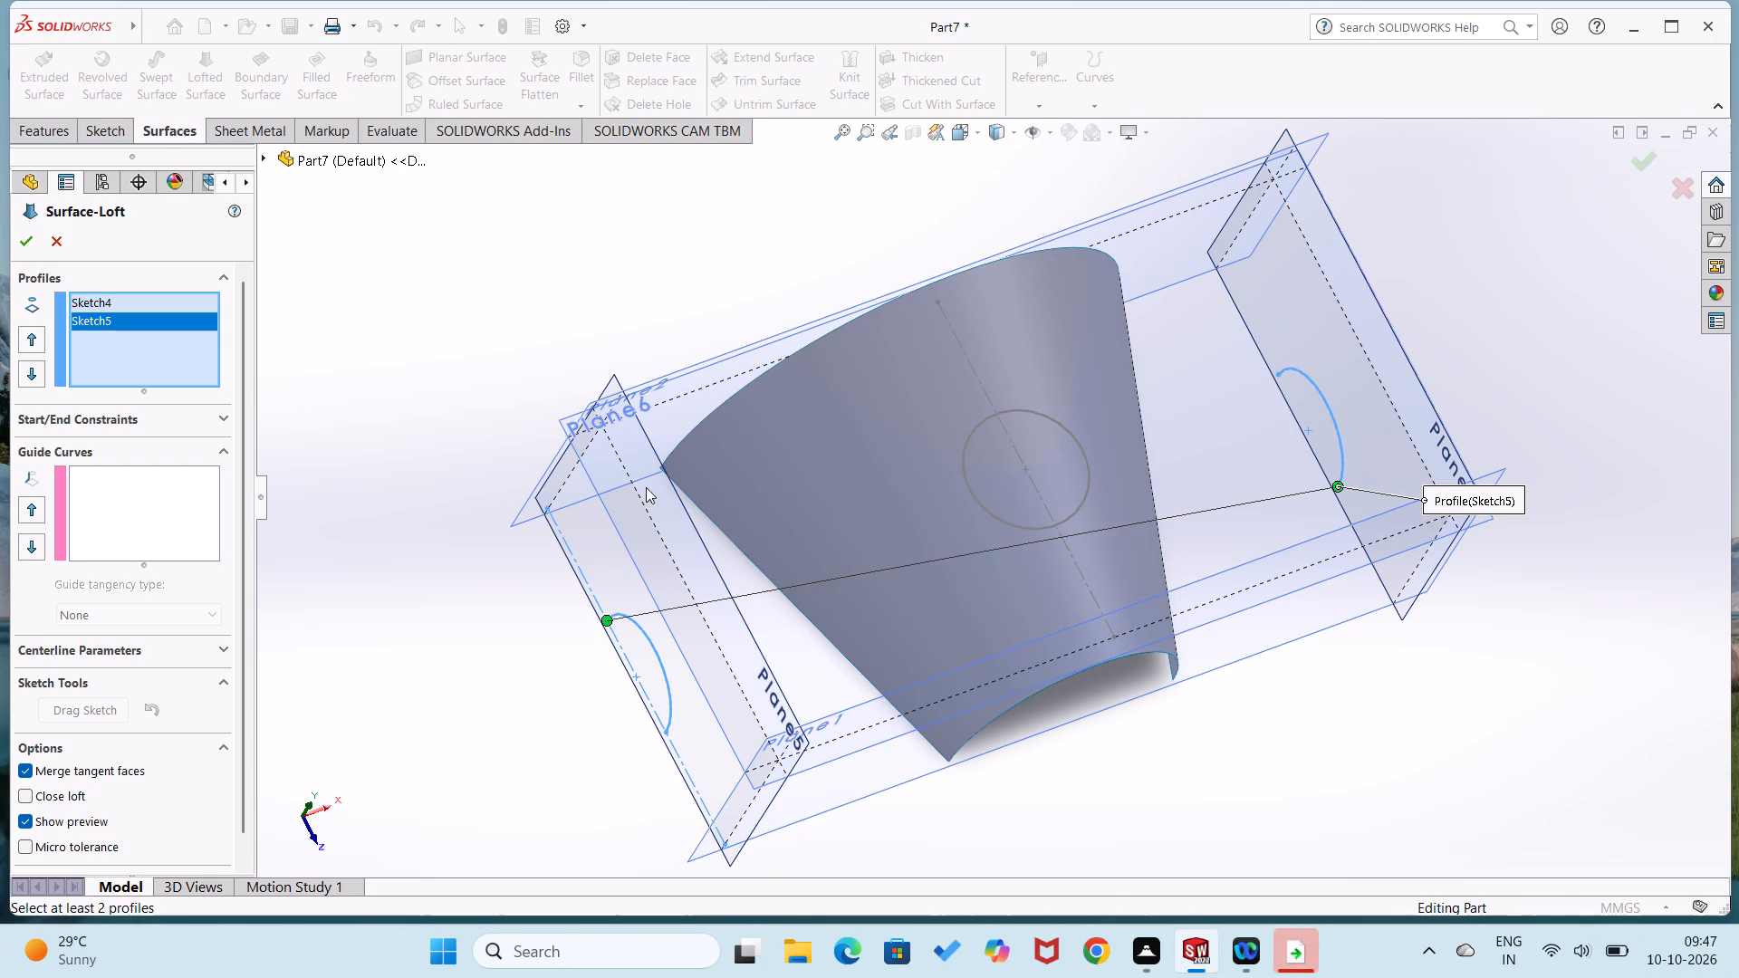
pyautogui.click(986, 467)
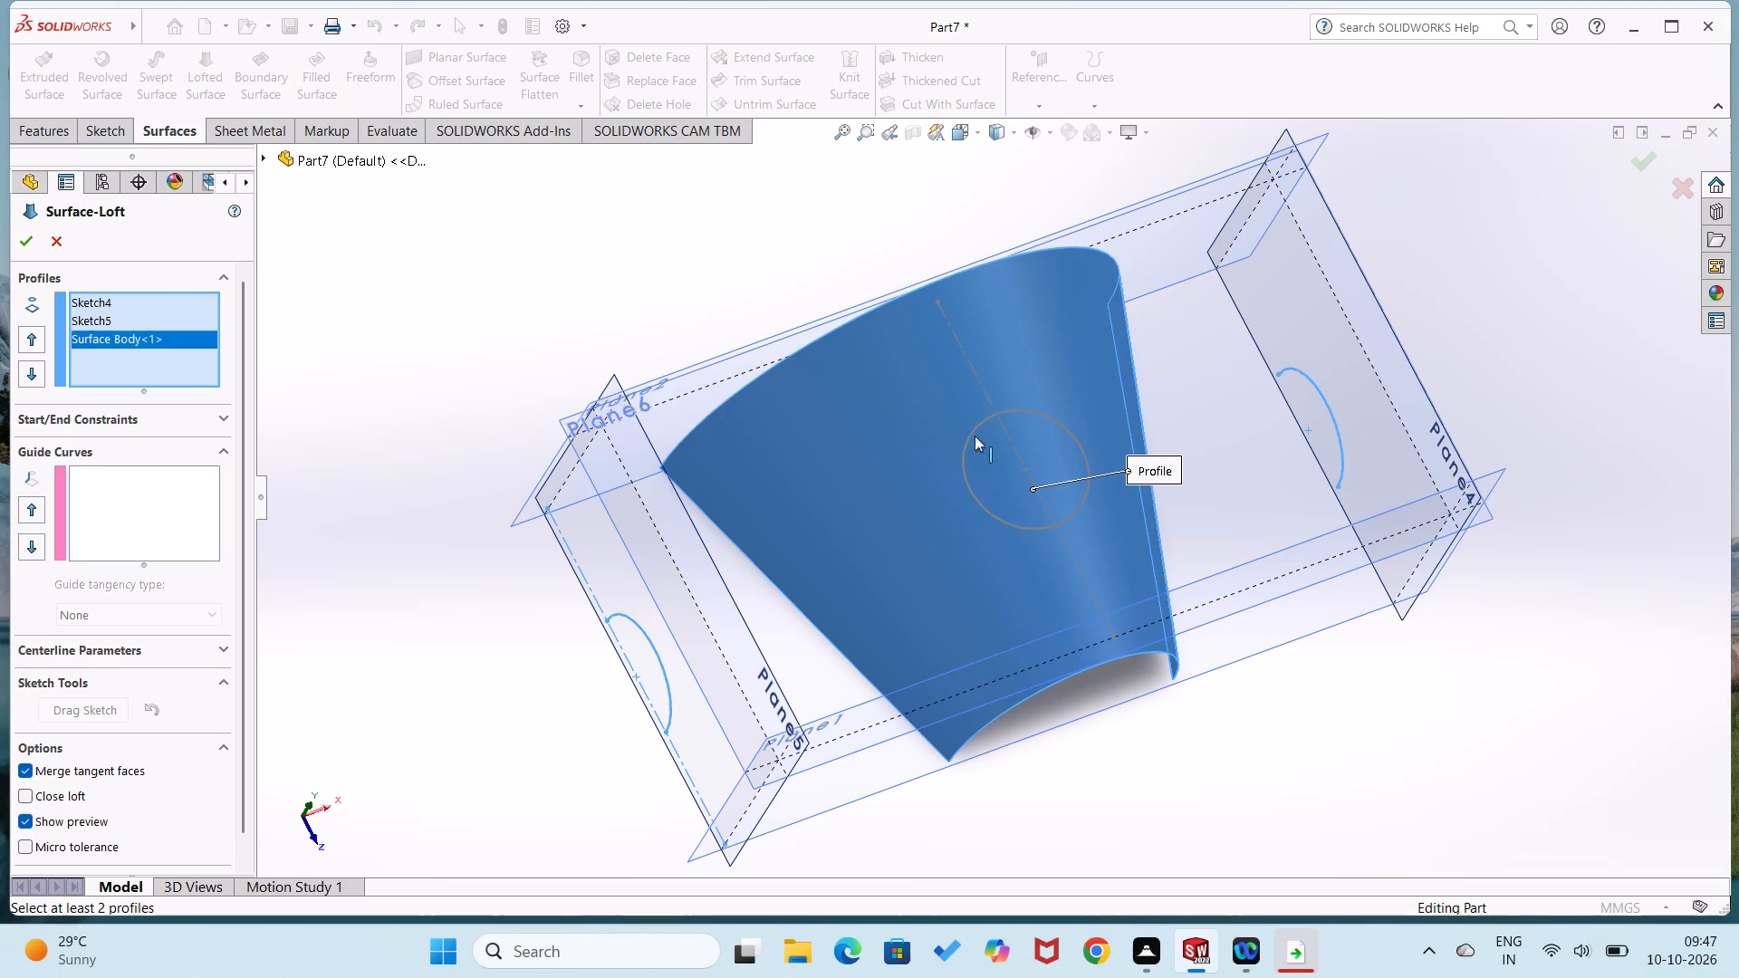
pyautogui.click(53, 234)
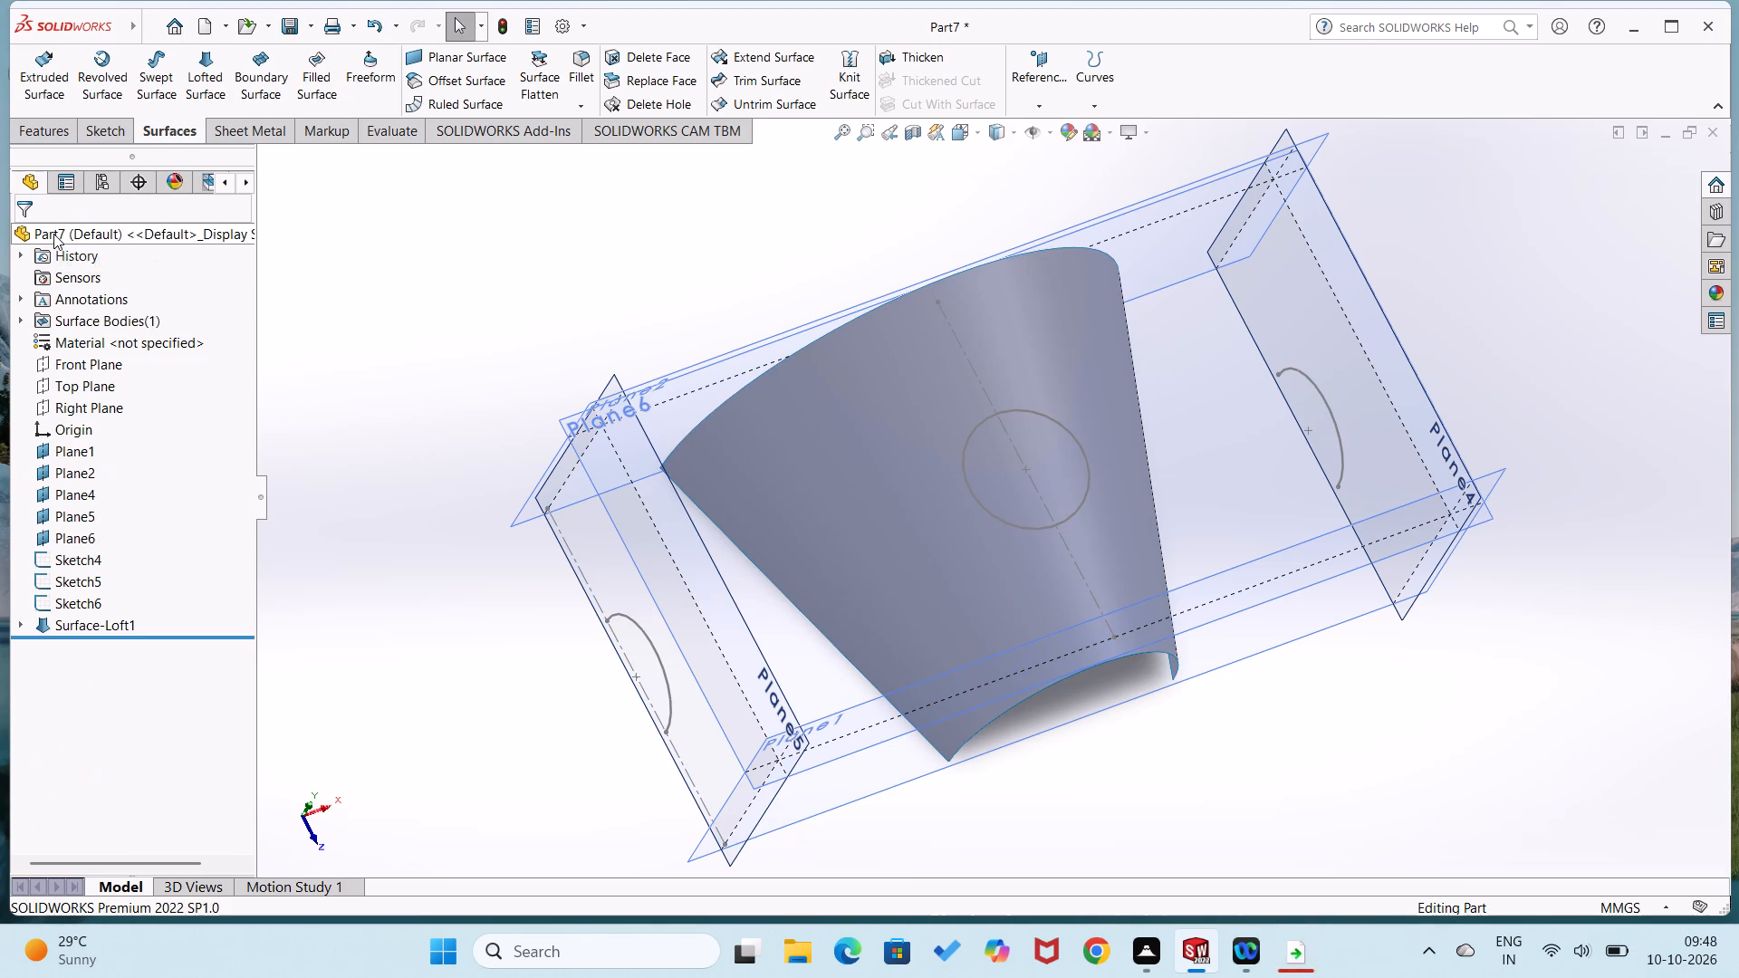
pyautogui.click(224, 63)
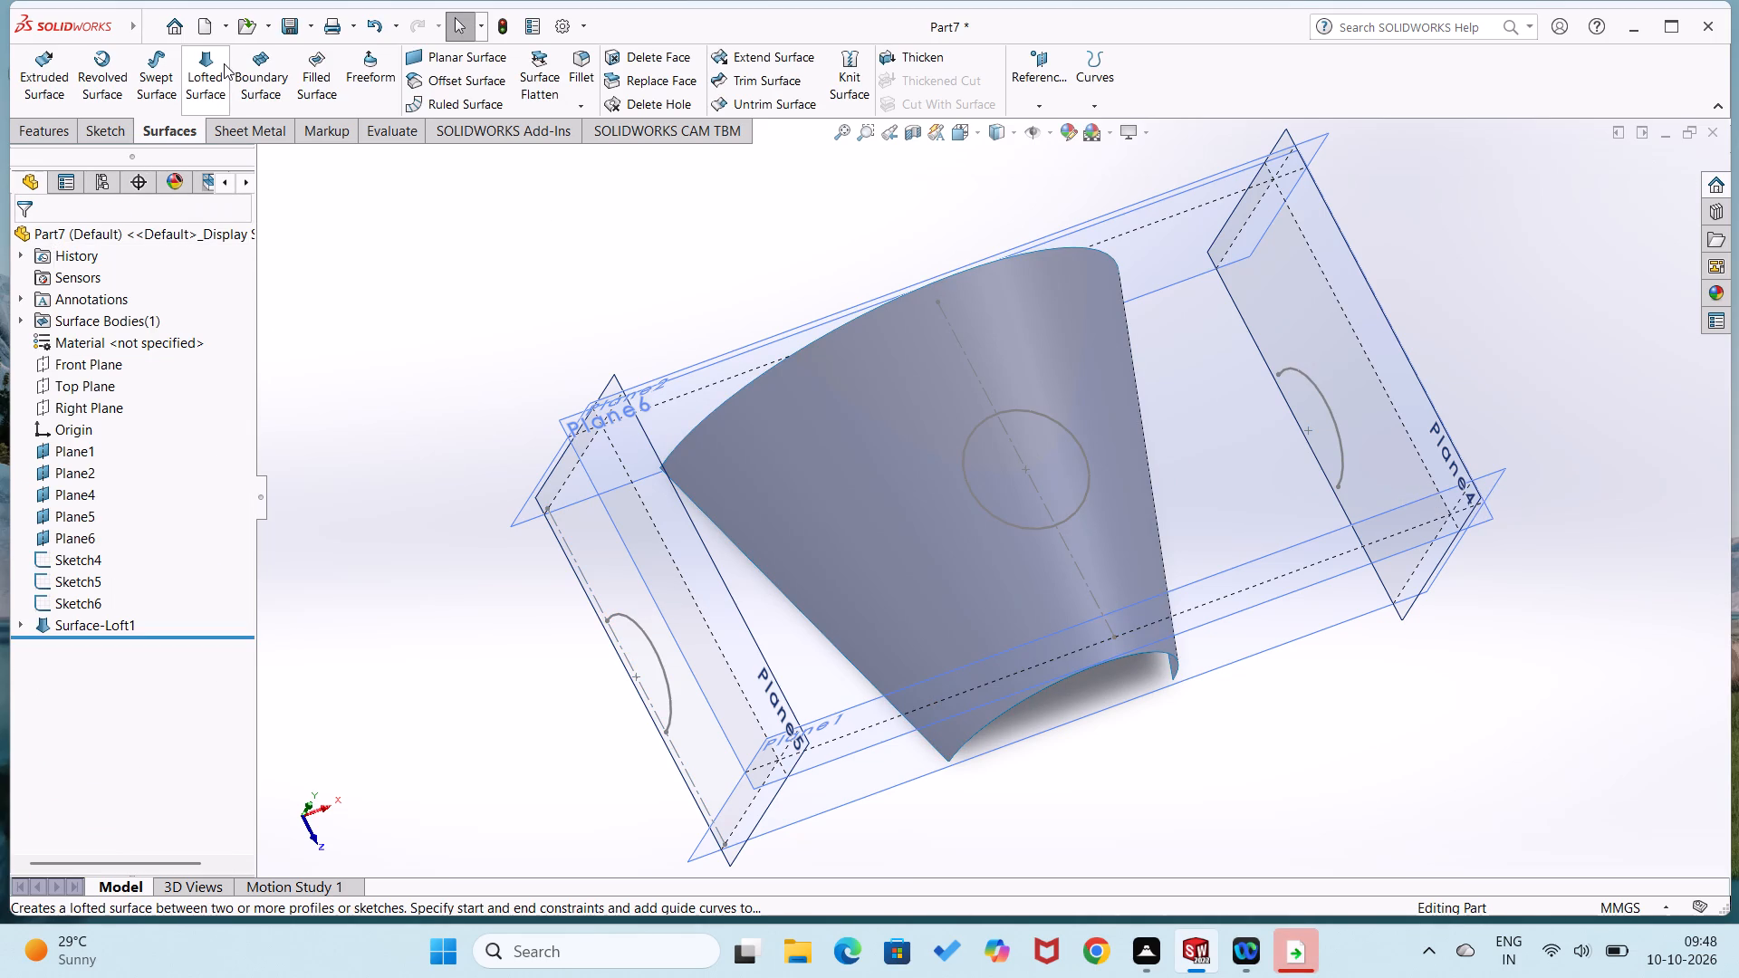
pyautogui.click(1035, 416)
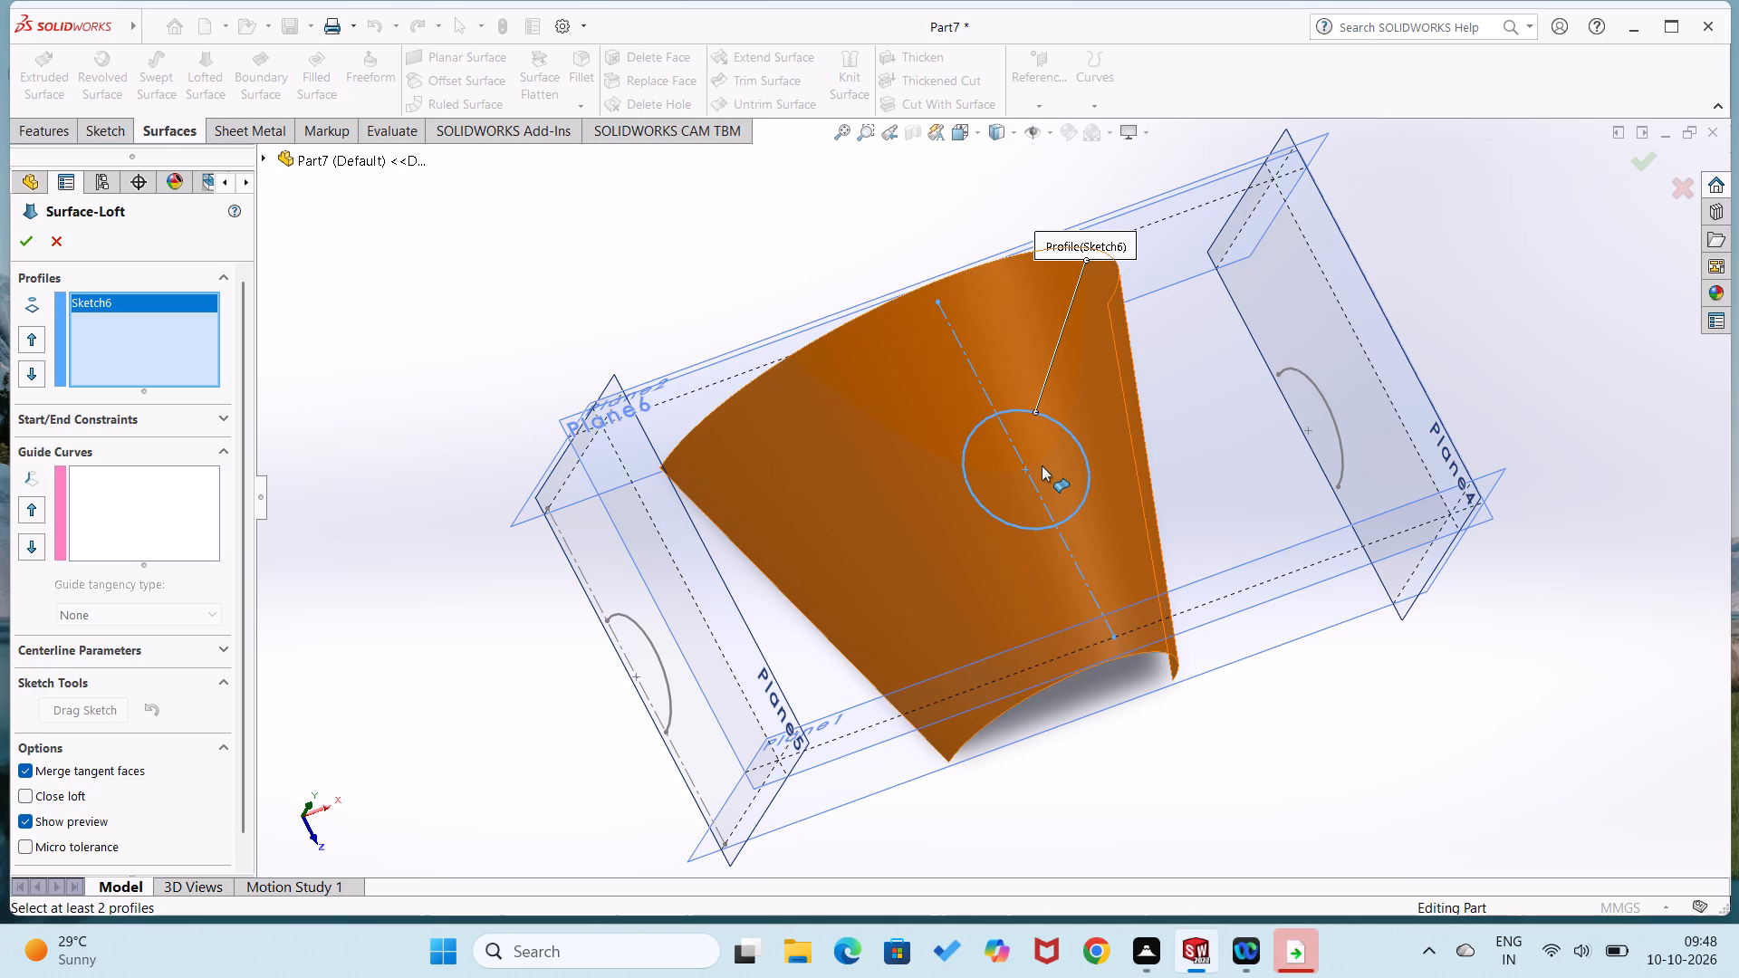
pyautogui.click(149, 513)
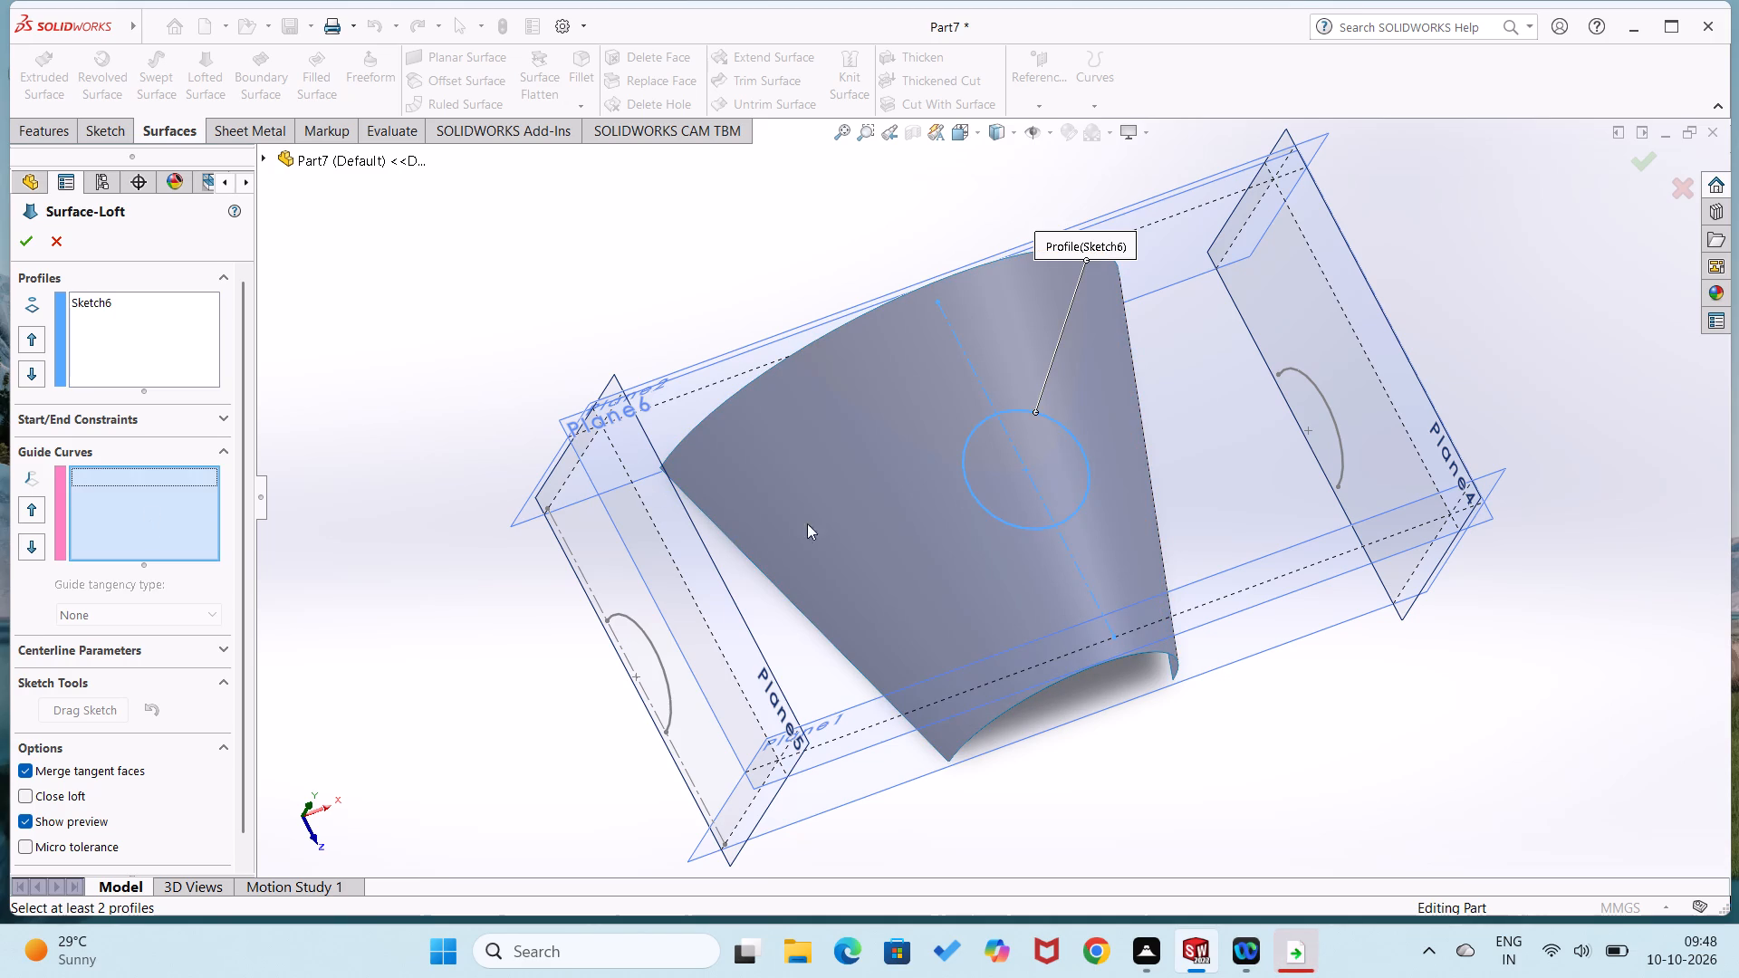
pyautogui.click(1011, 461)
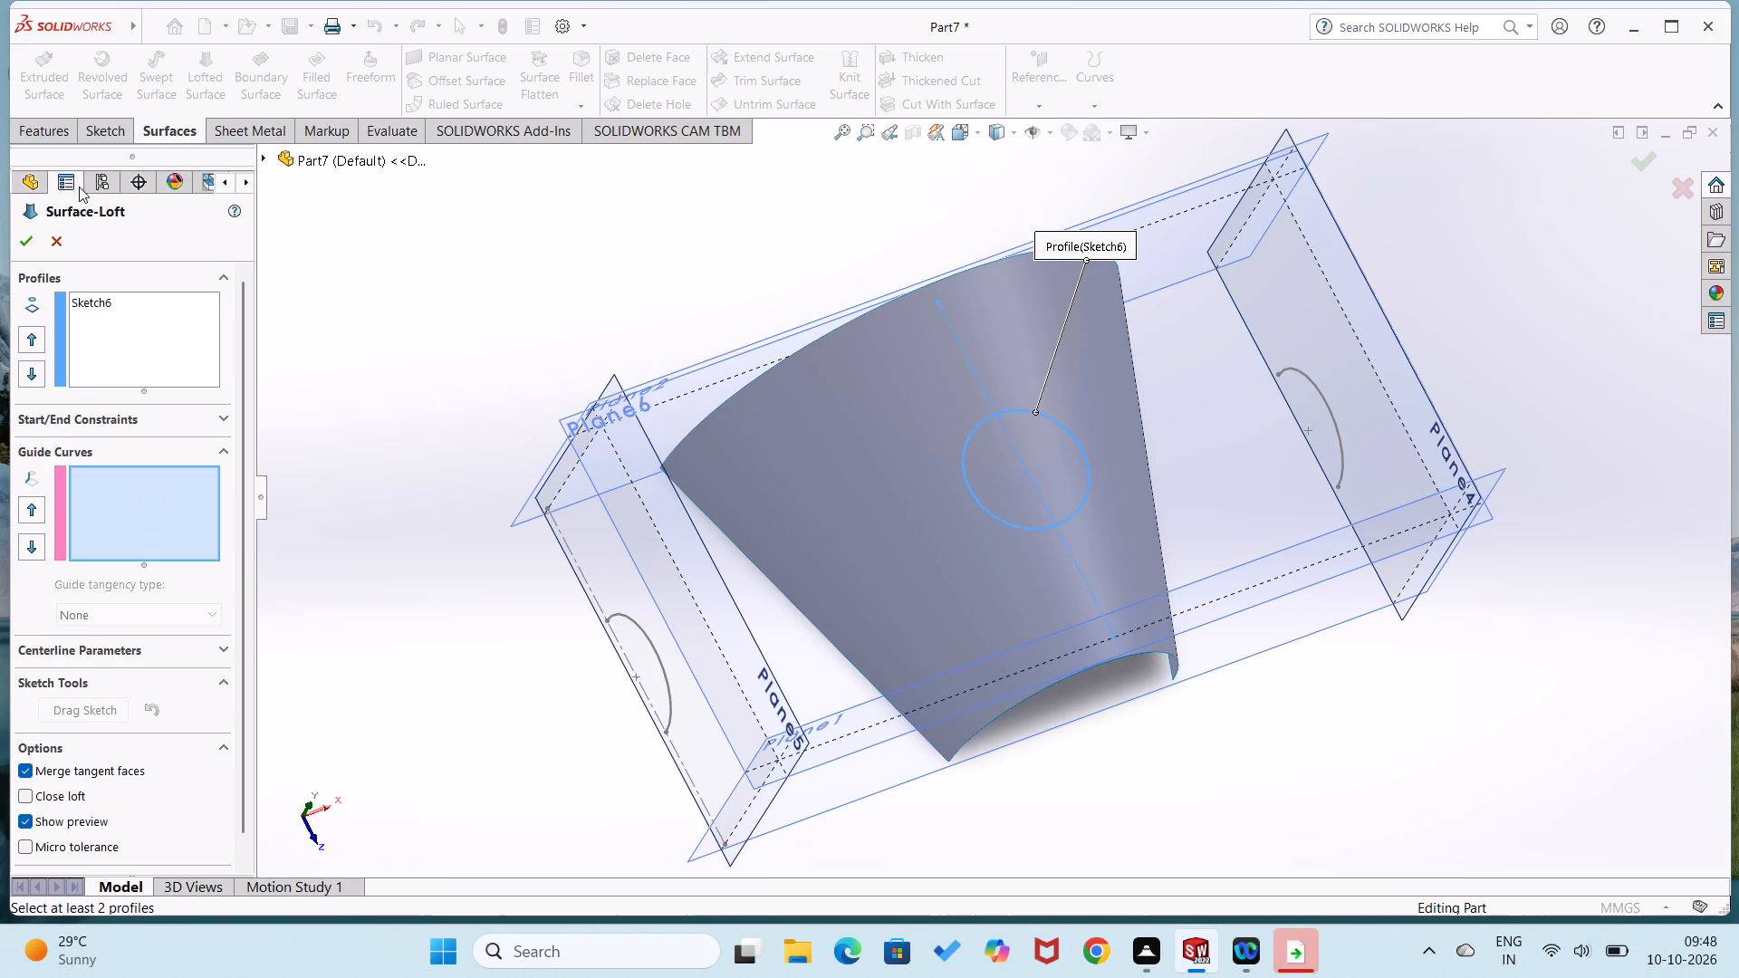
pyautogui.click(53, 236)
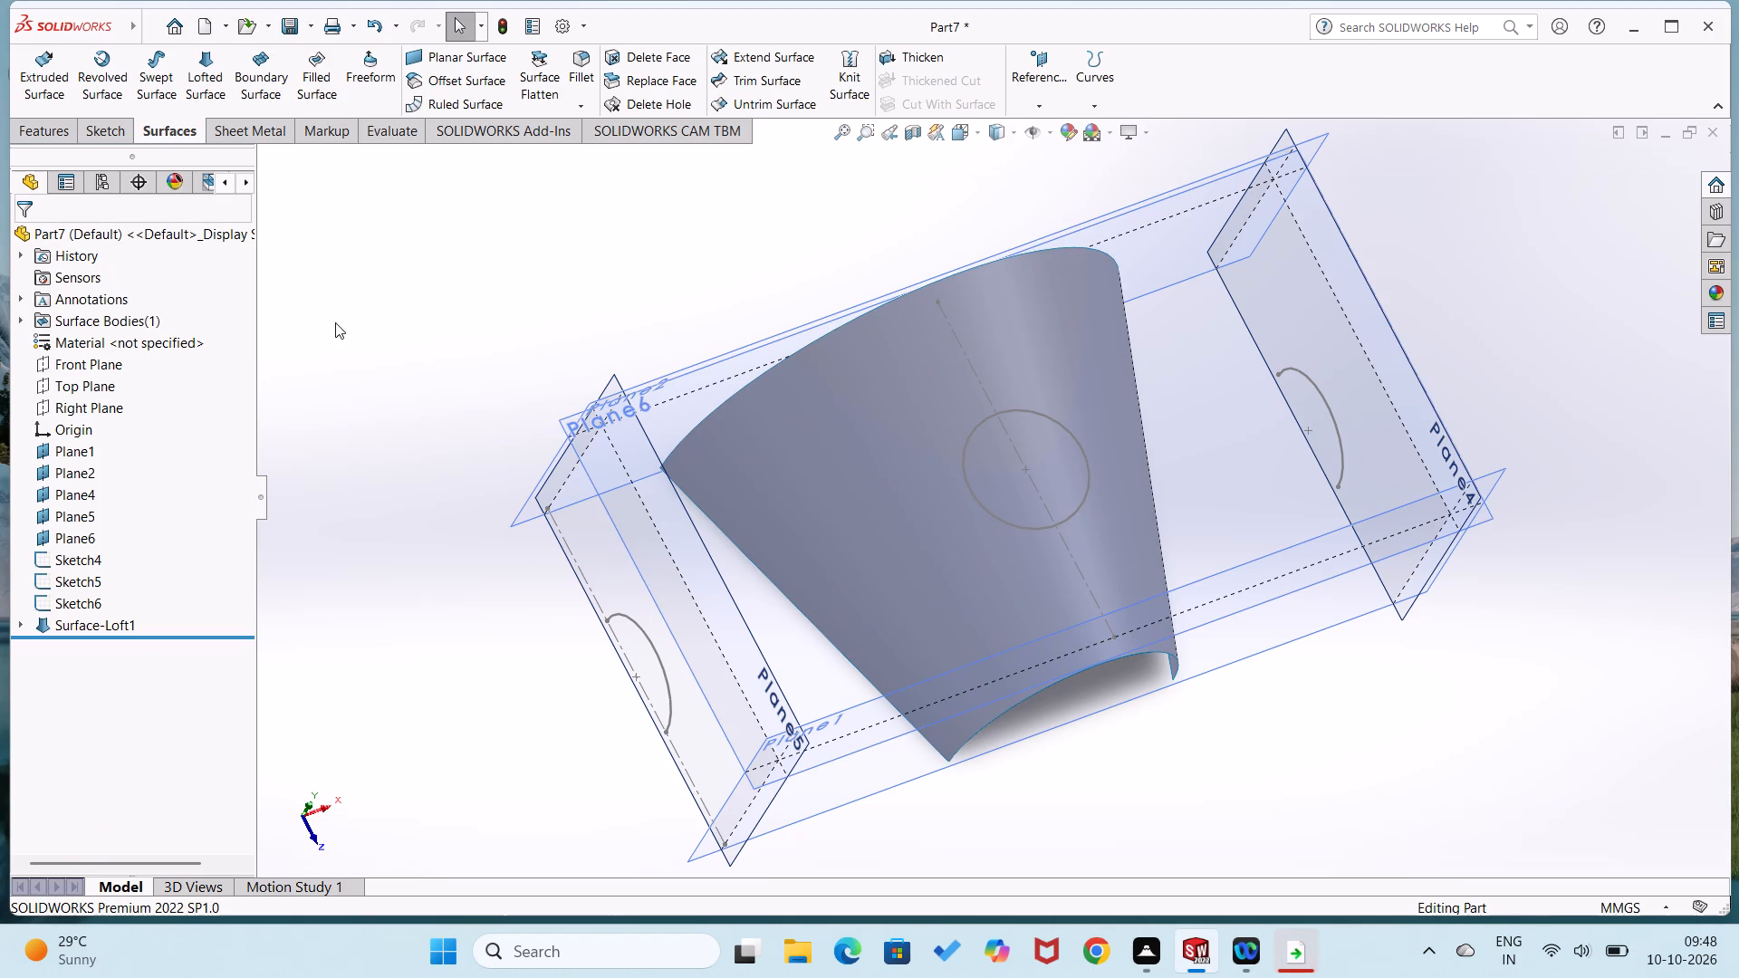
# Start a sketch on Plane6 and draw a circle about 27.5 mm in diameter, concentric with the existing circle.
pyautogui.rightClick(612, 506)
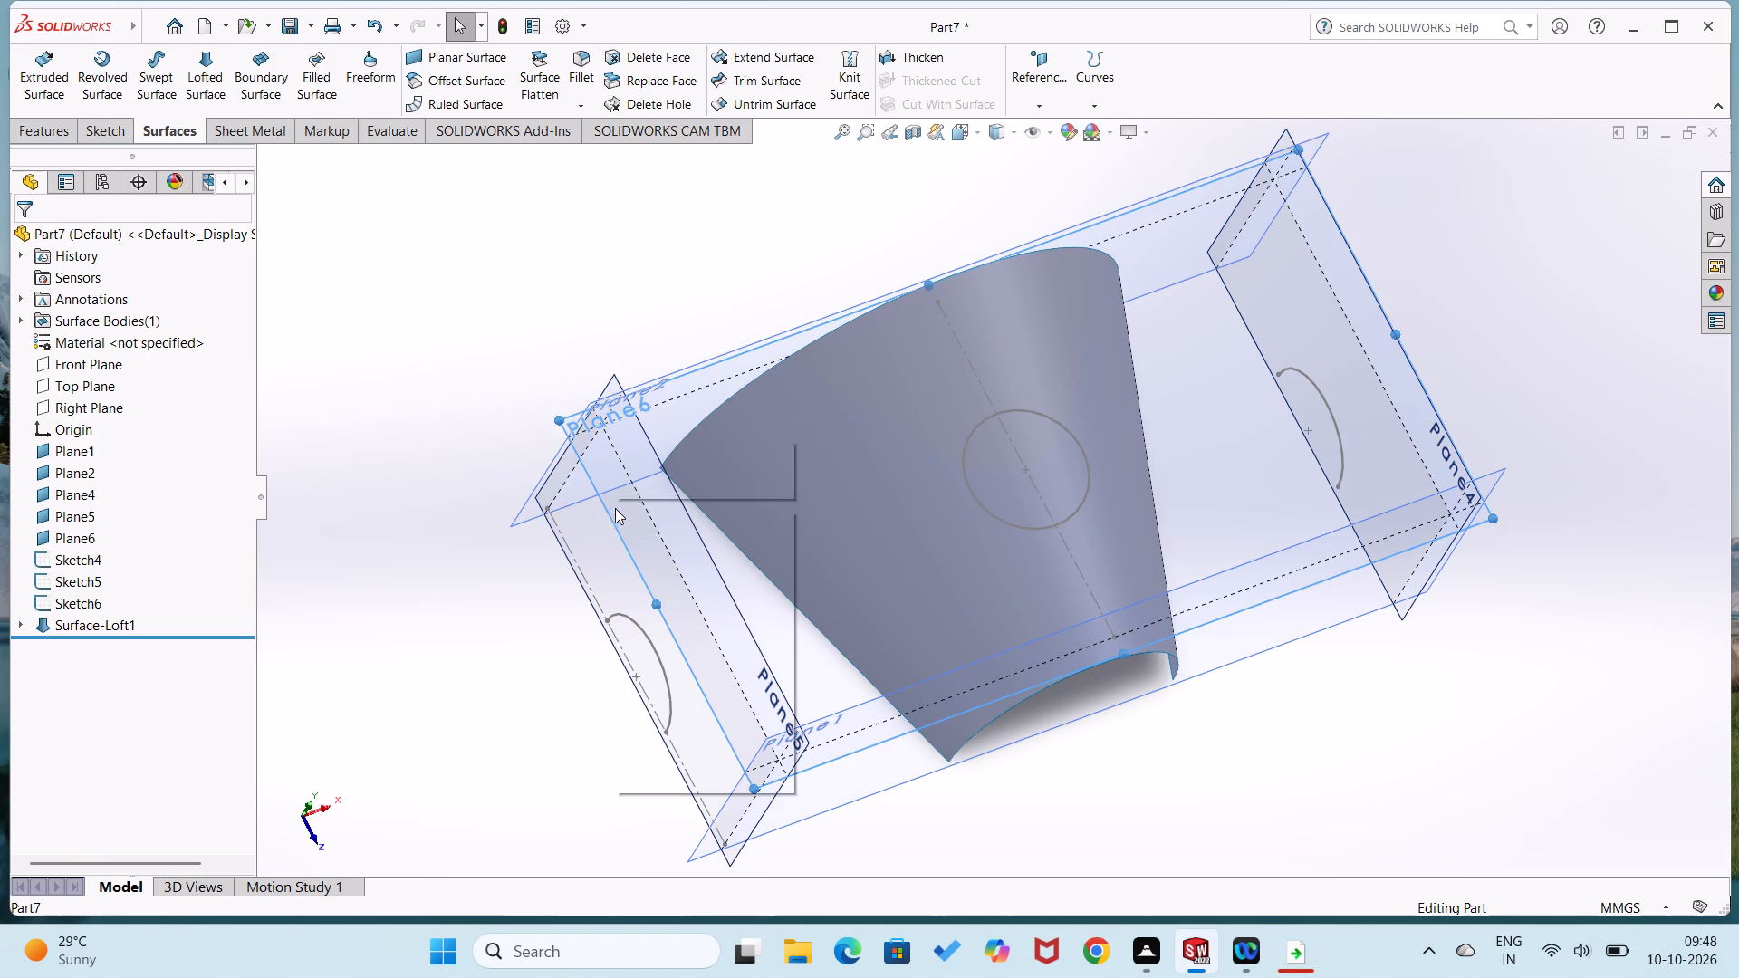
pyautogui.click(658, 490)
pyautogui.scroll(-2, 668, 508)
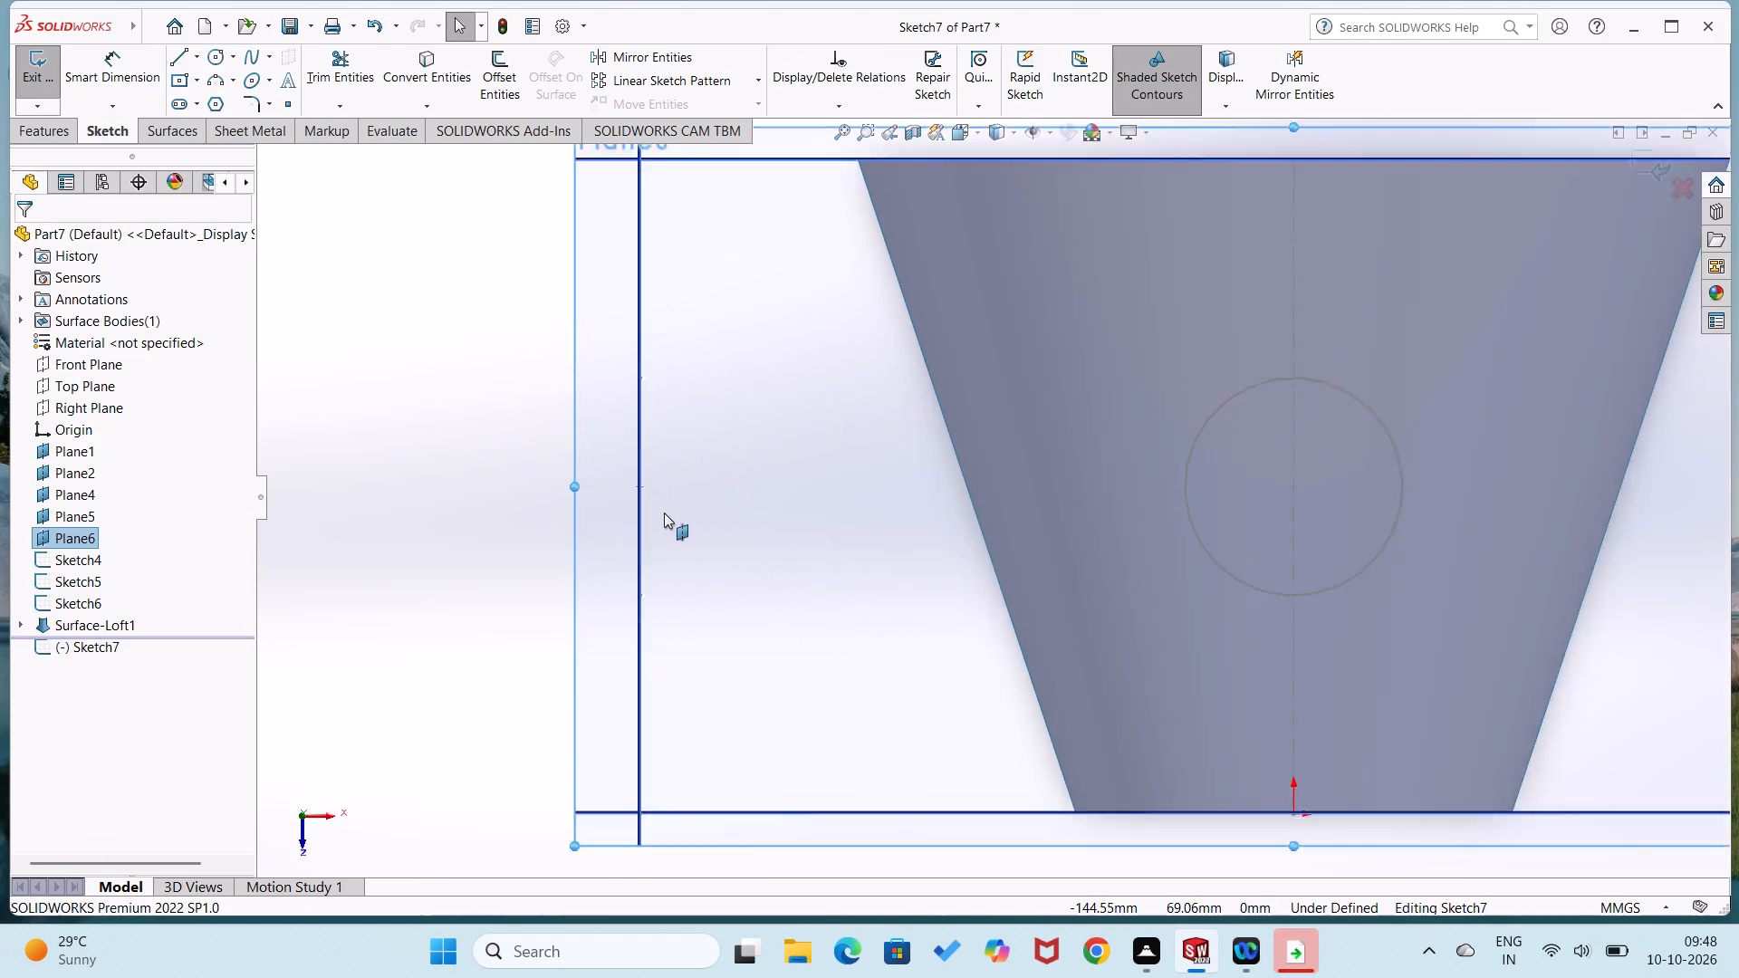
pyautogui.scroll(-2, 664, 513)
pyautogui.moveTo(622, 585); pyautogui.dragTo(784, 575, button='right')
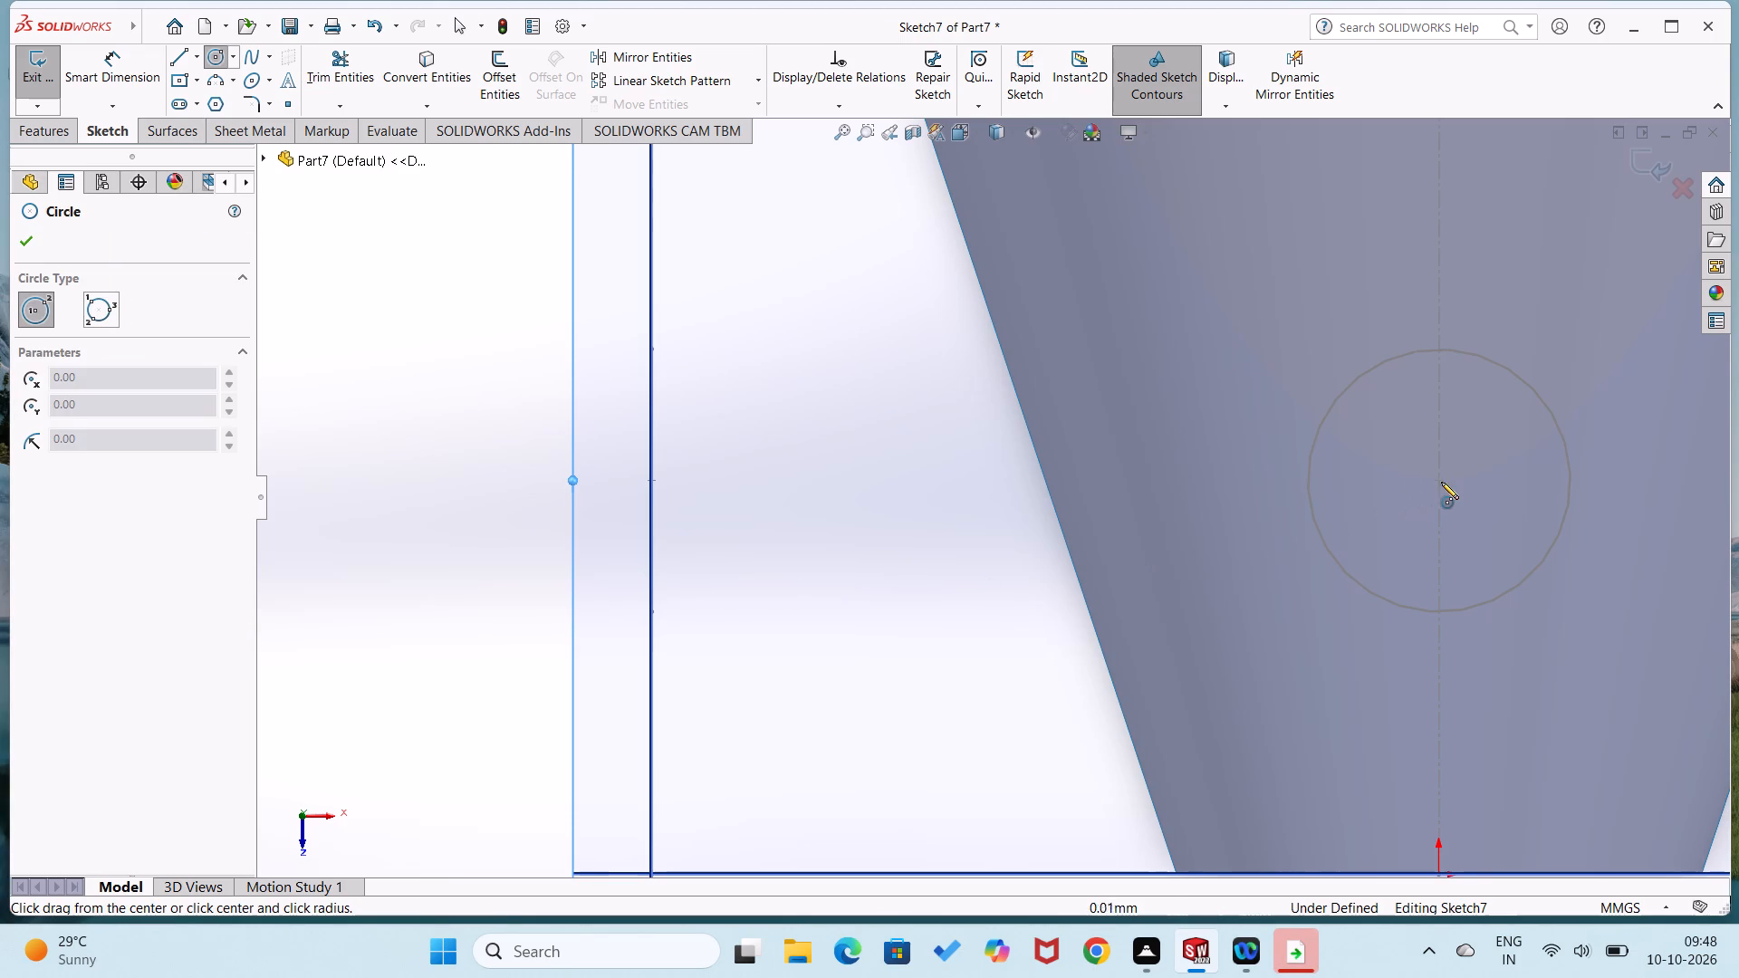
pyautogui.click(1441, 482)
pyautogui.click(1476, 542)
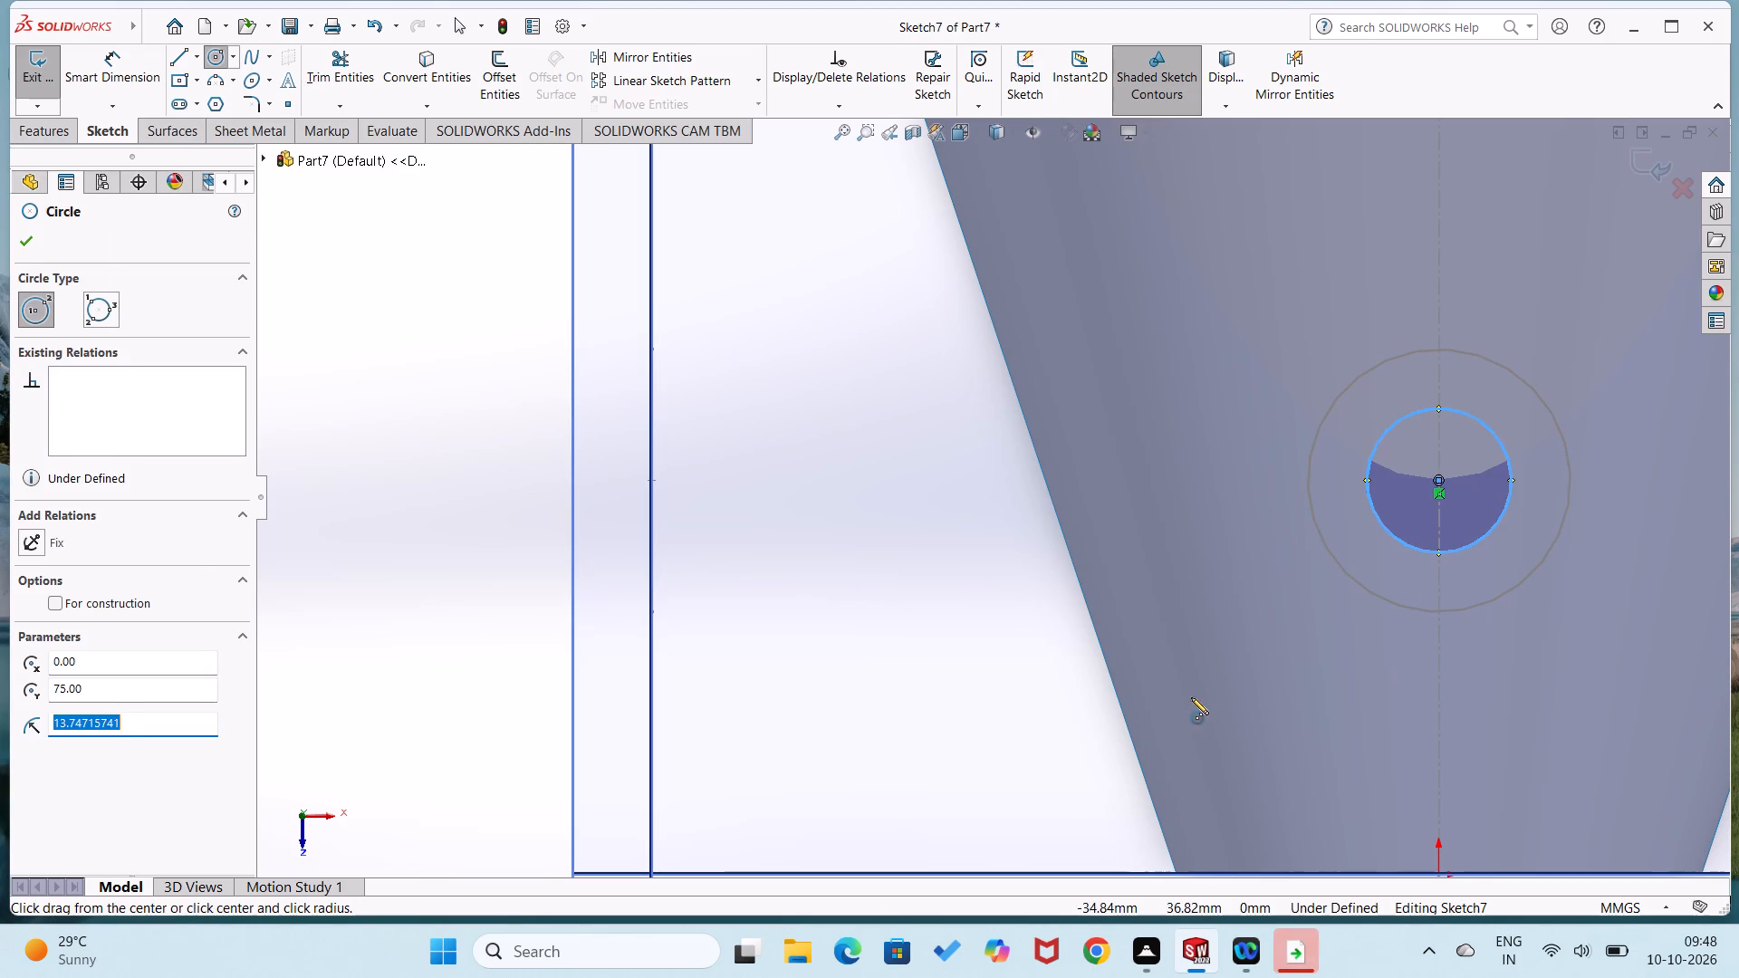
# Set the new inner circle's diameter to 25 mm and exit the sketch.
pyautogui.moveTo(1177, 699); pyautogui.dragTo(1246, 363, button='right')
pyautogui.click(1470, 542)
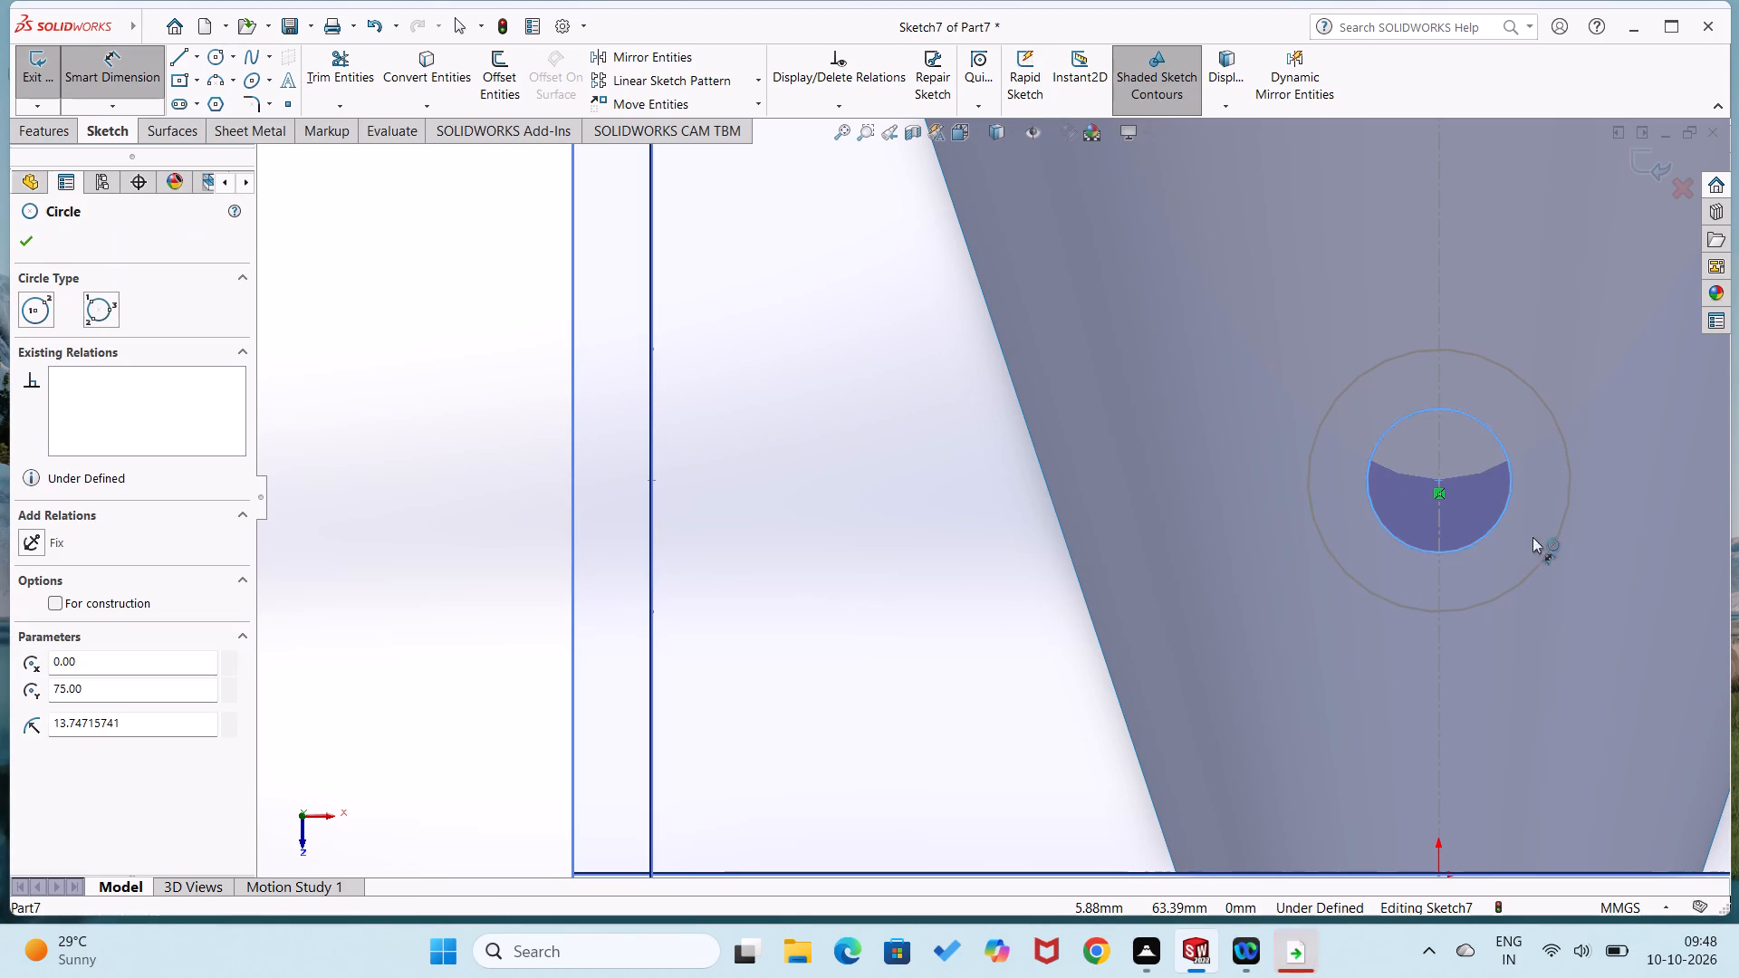
pyautogui.click(1614, 527)
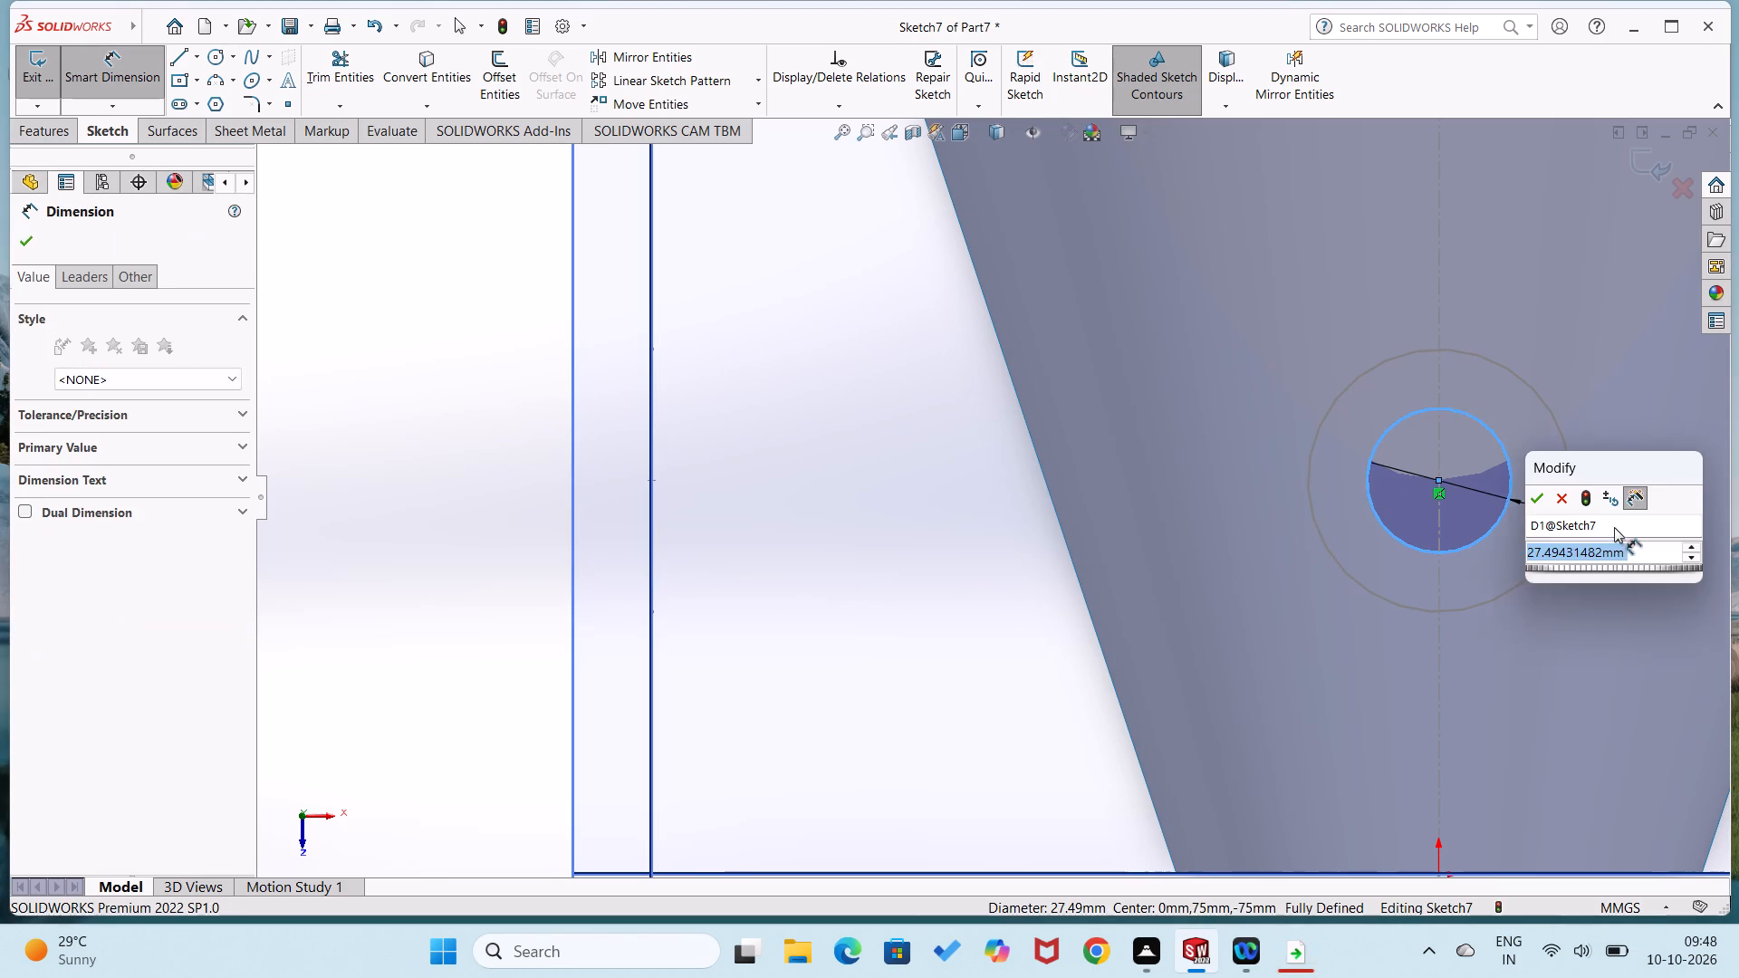
pyautogui.write('25')
pyautogui.press('Return')
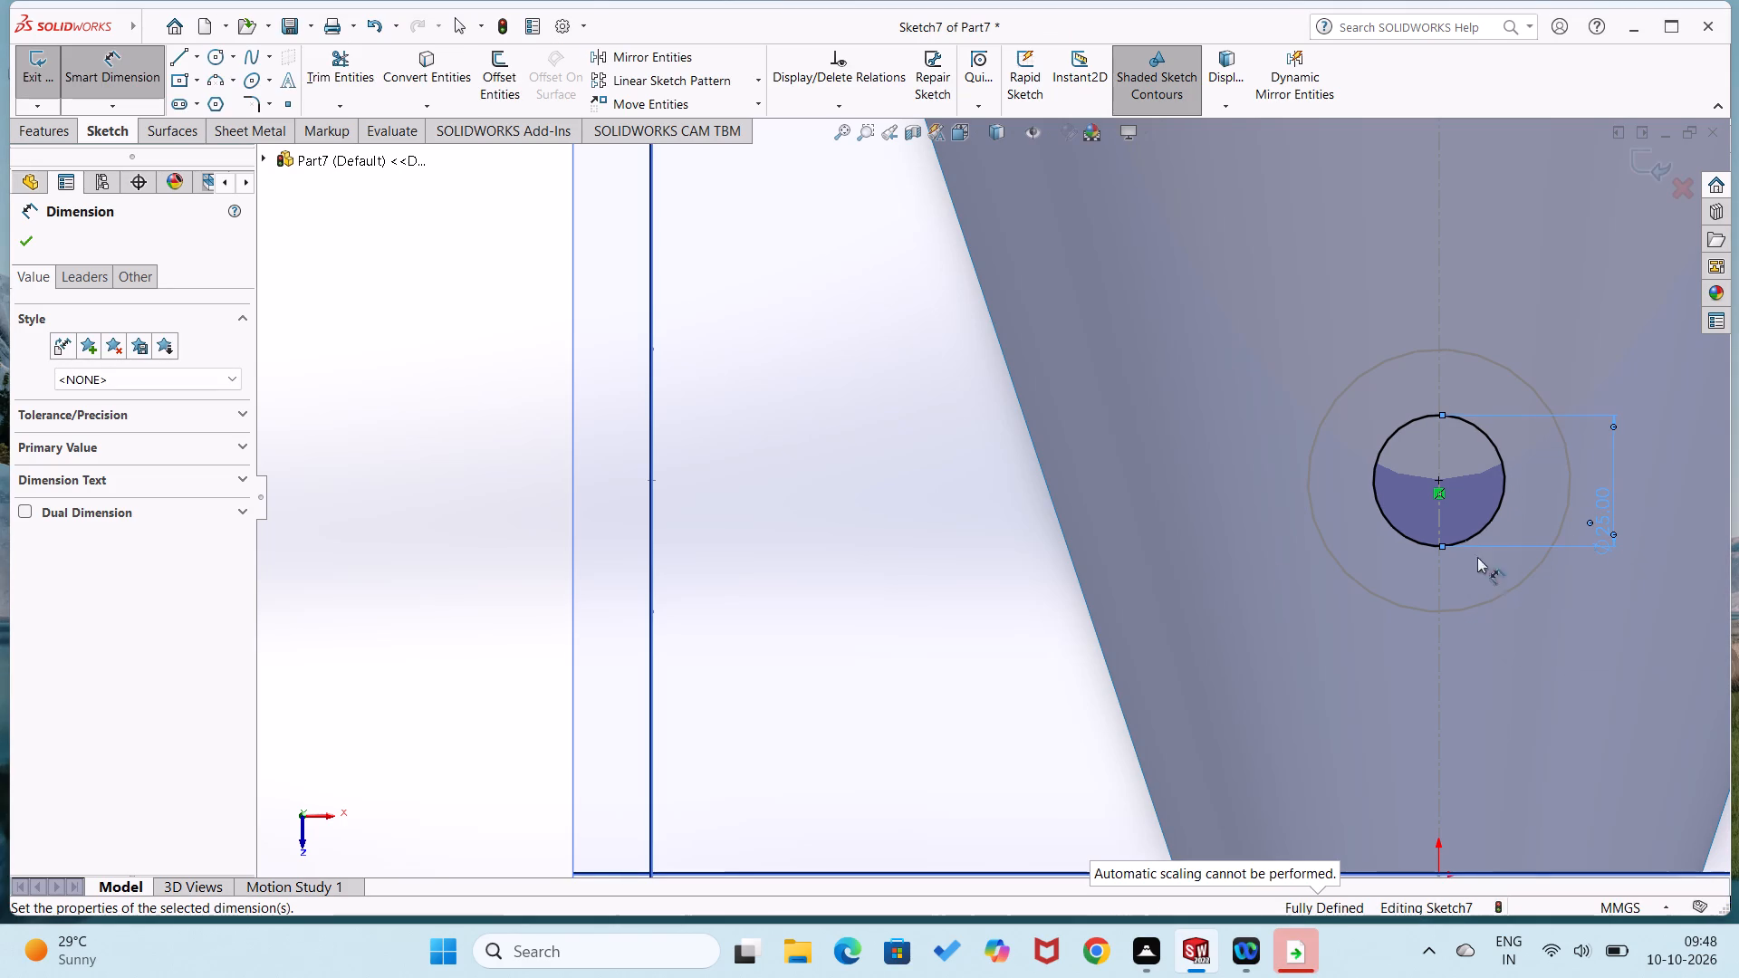
pyautogui.click(432, 495)
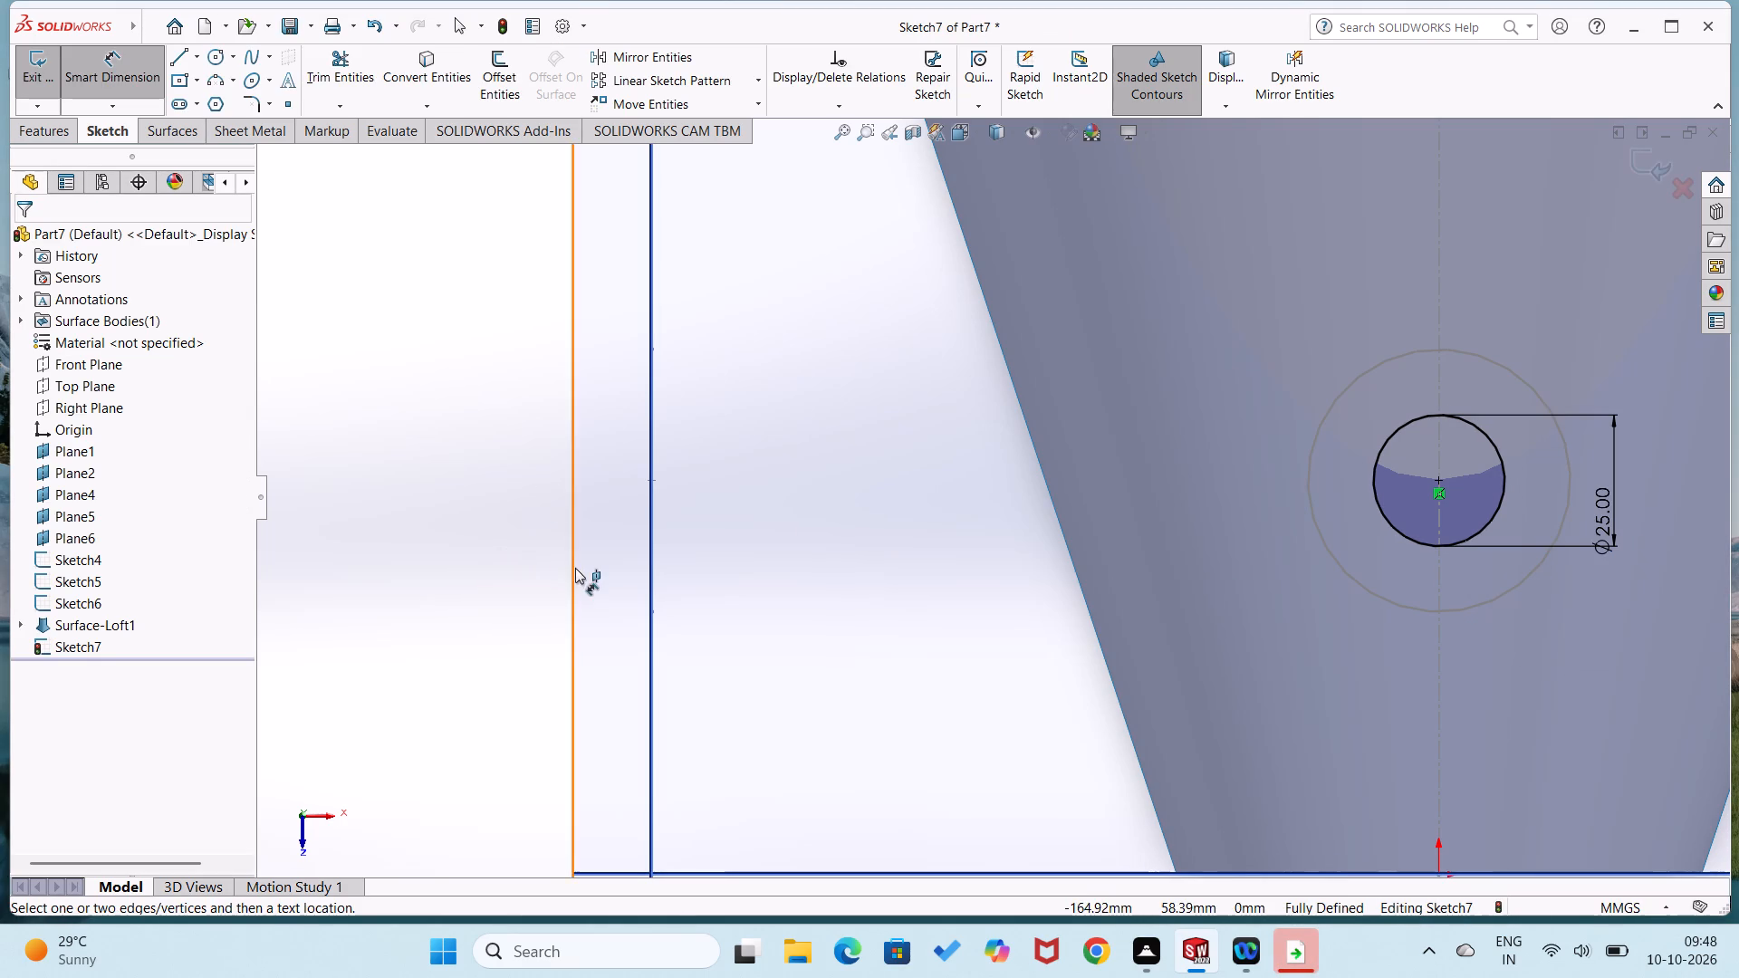
pyautogui.scroll(5, 575, 568)
pyautogui.click(510, 578)
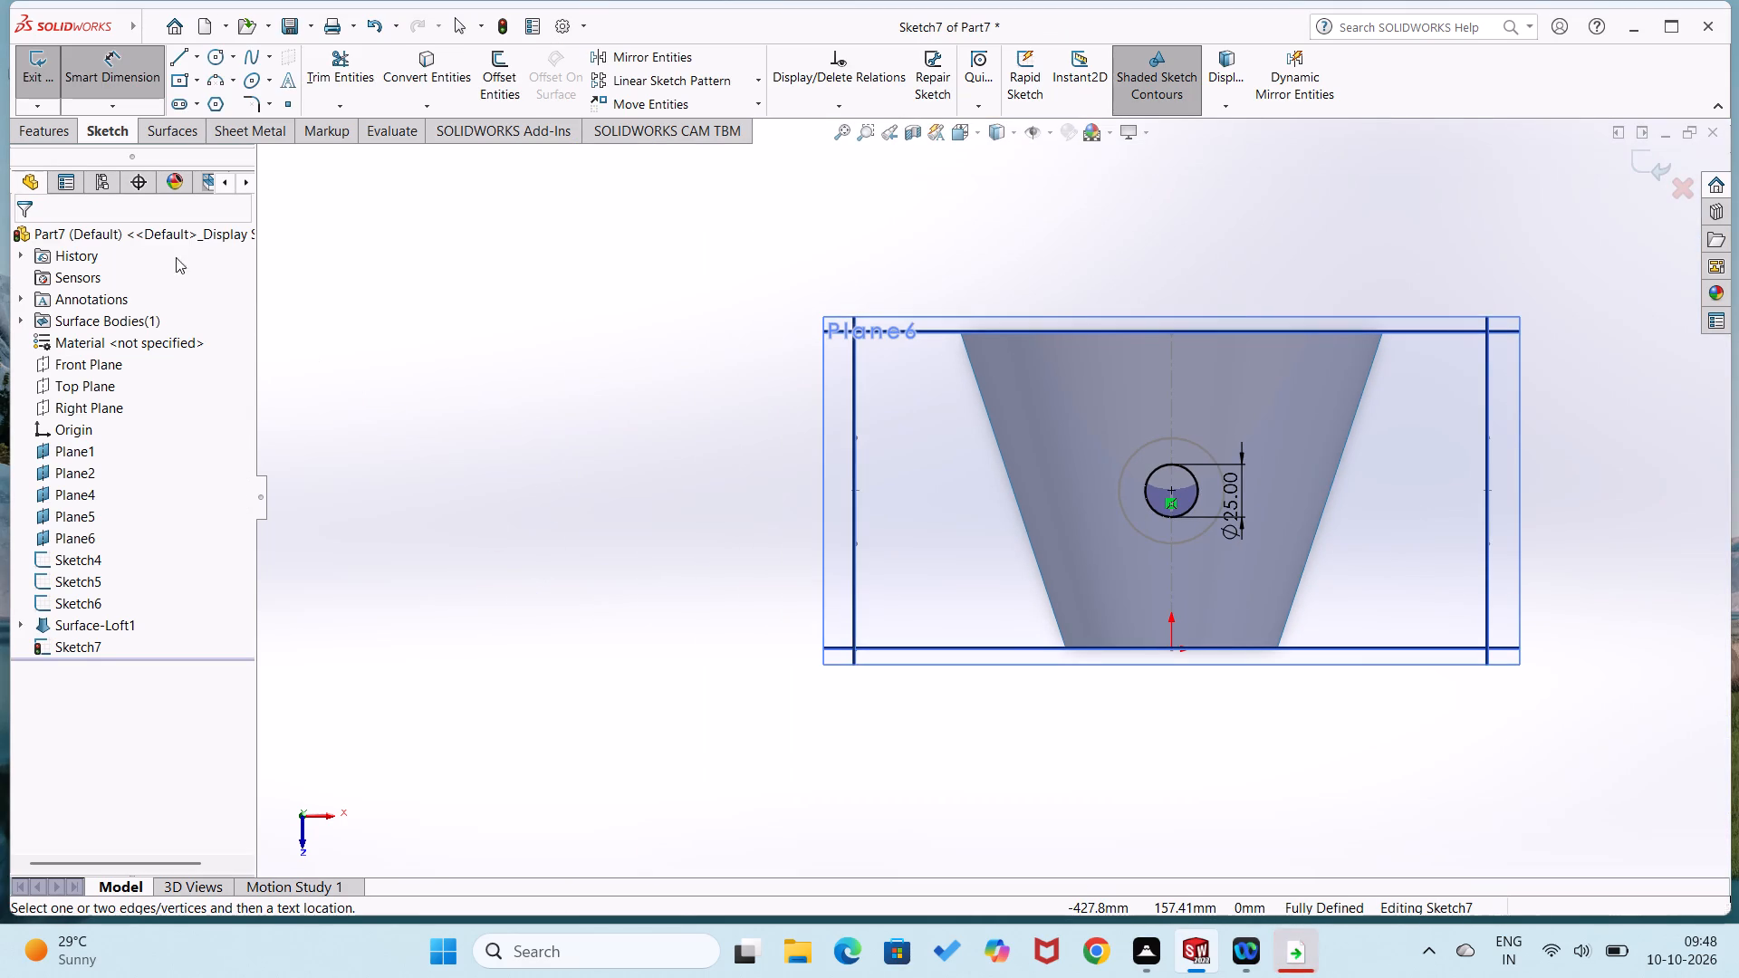
pyautogui.click(27, 84)
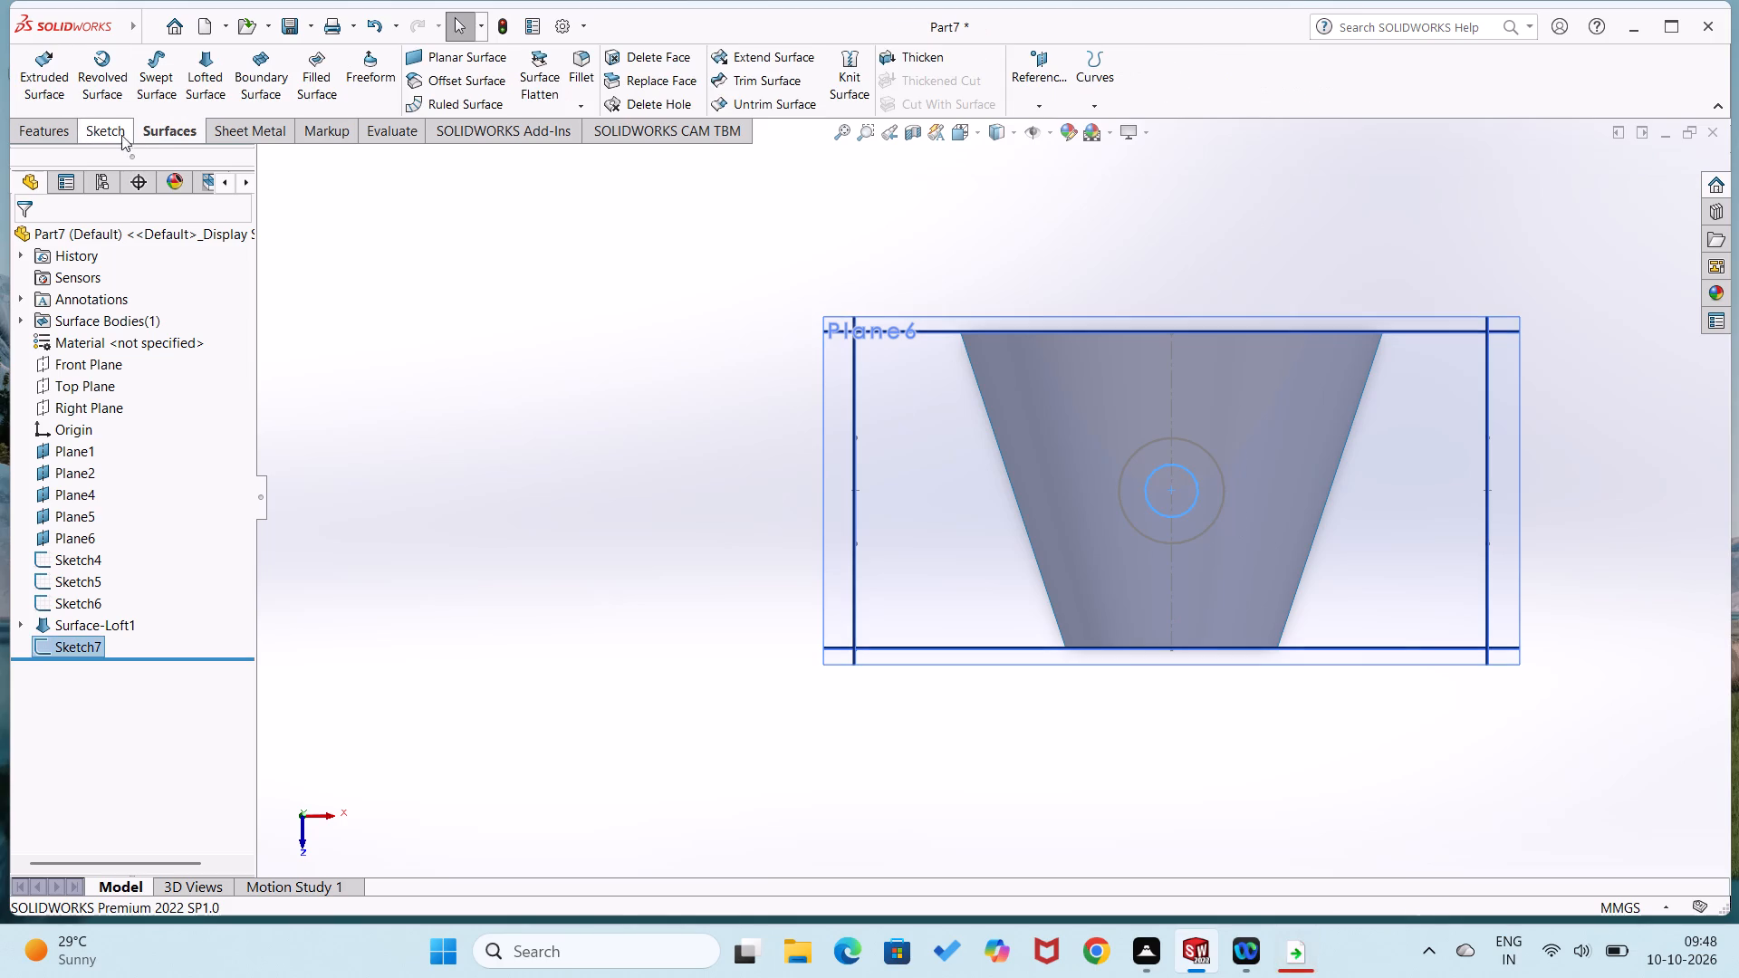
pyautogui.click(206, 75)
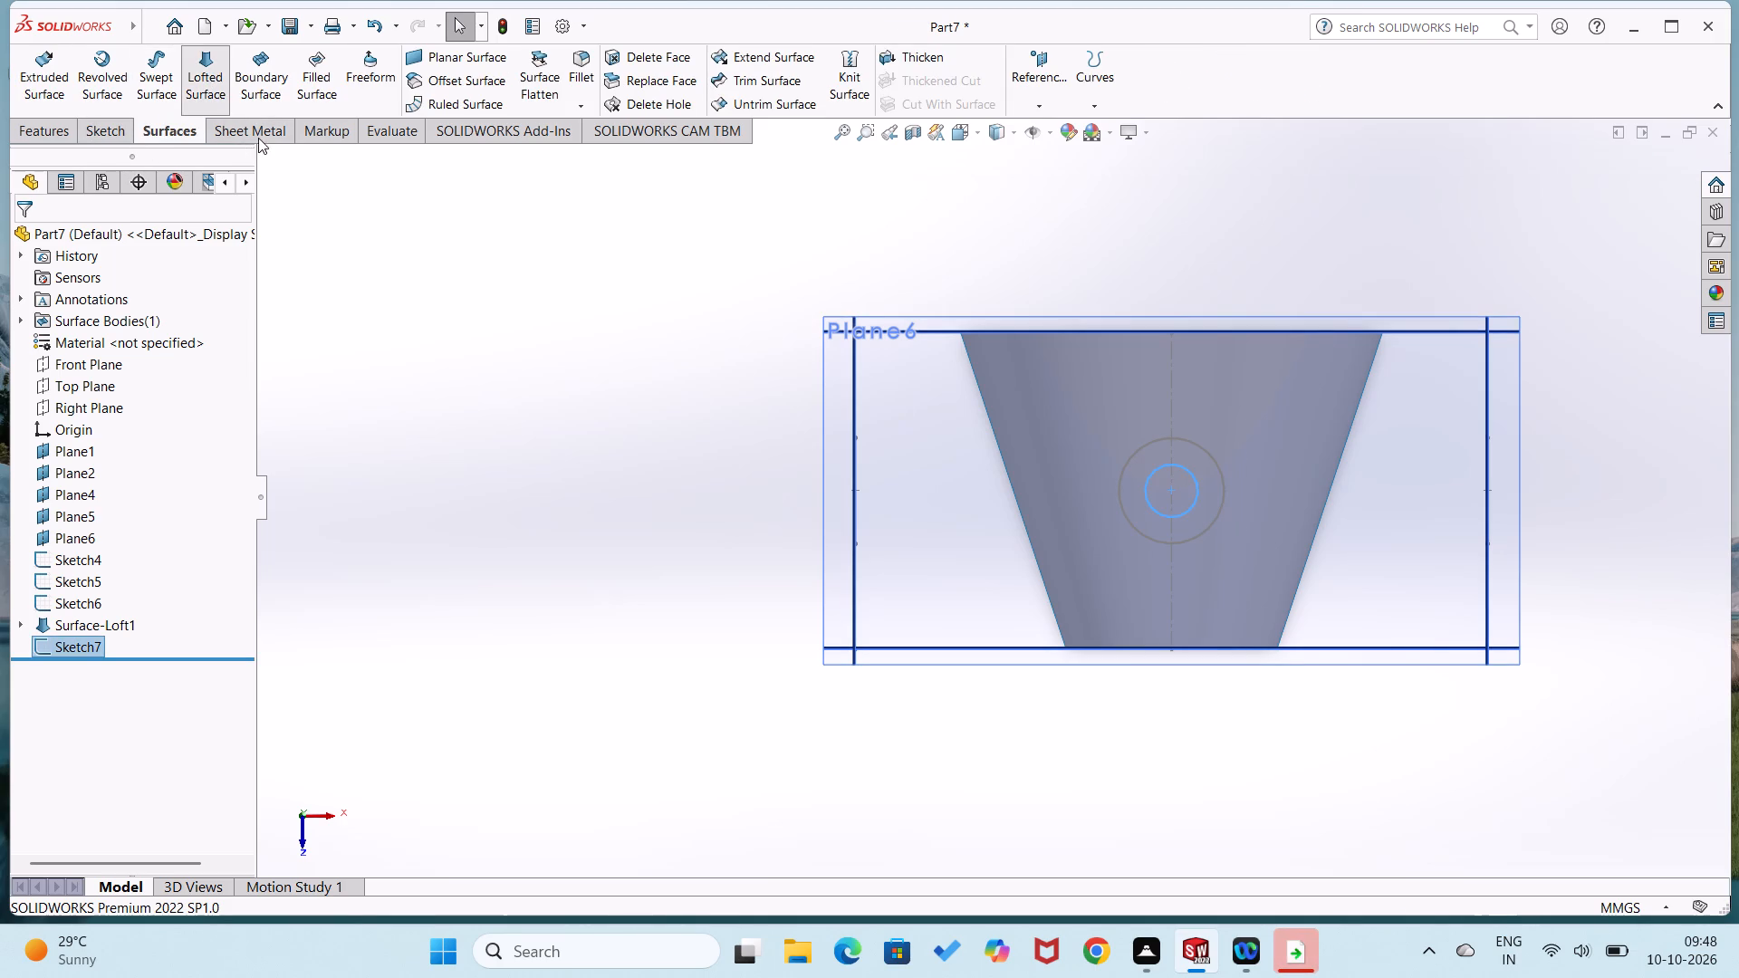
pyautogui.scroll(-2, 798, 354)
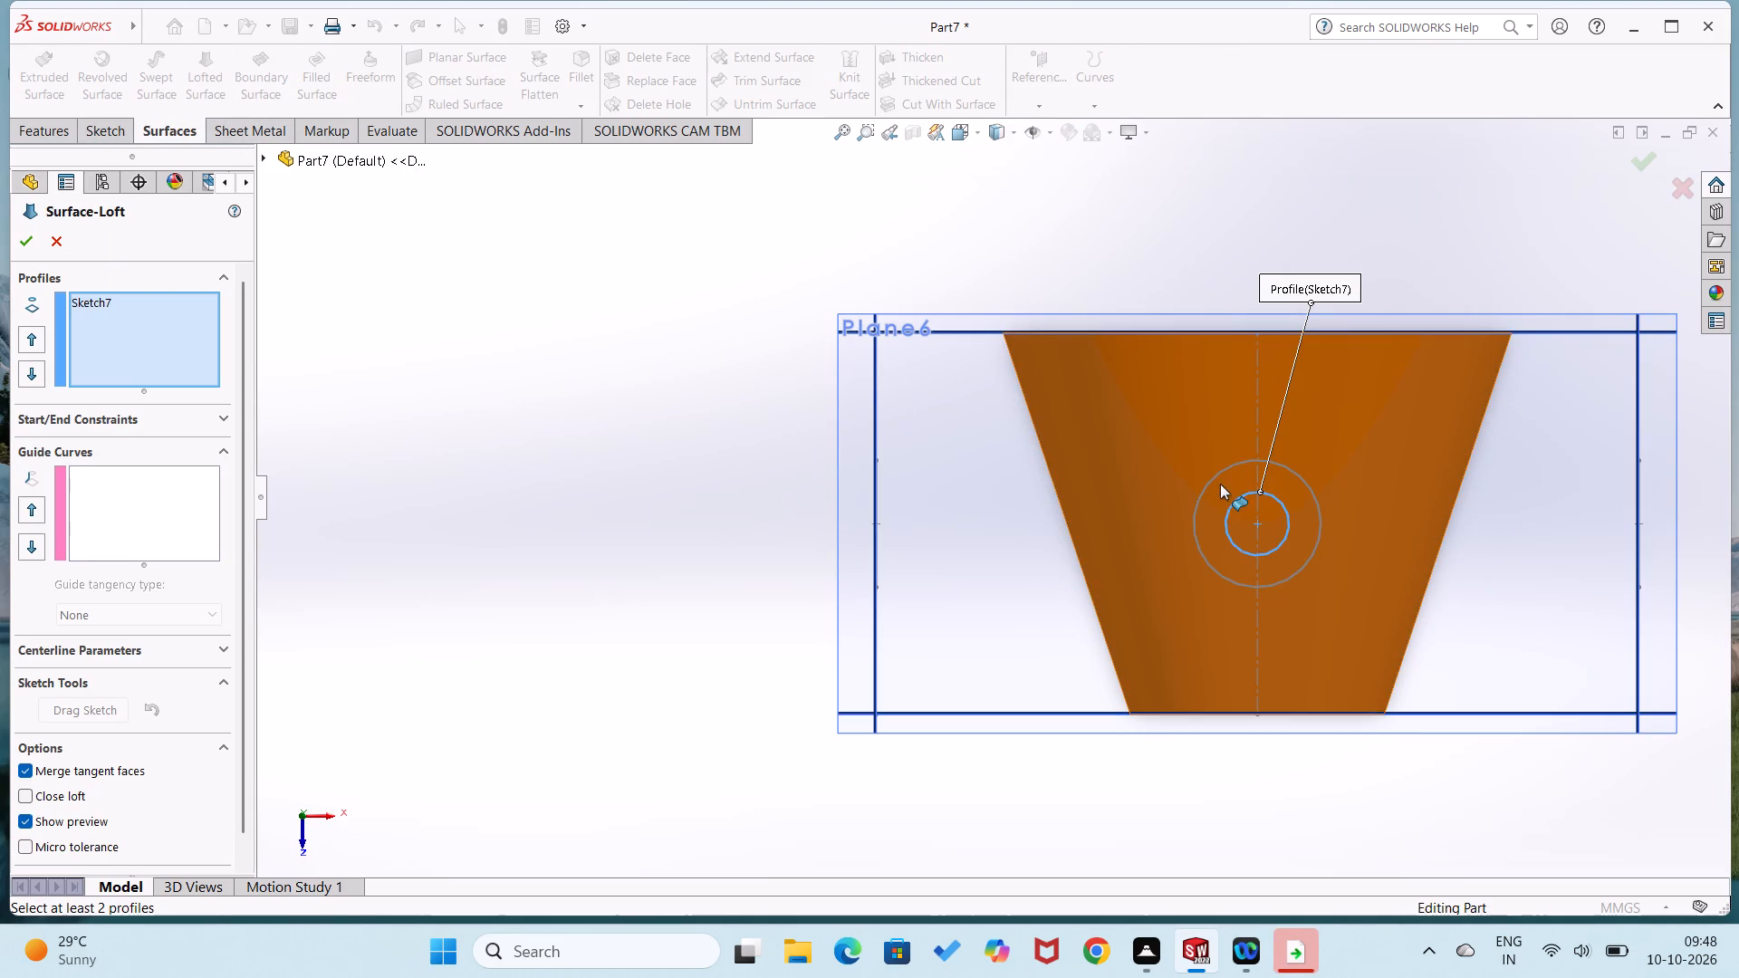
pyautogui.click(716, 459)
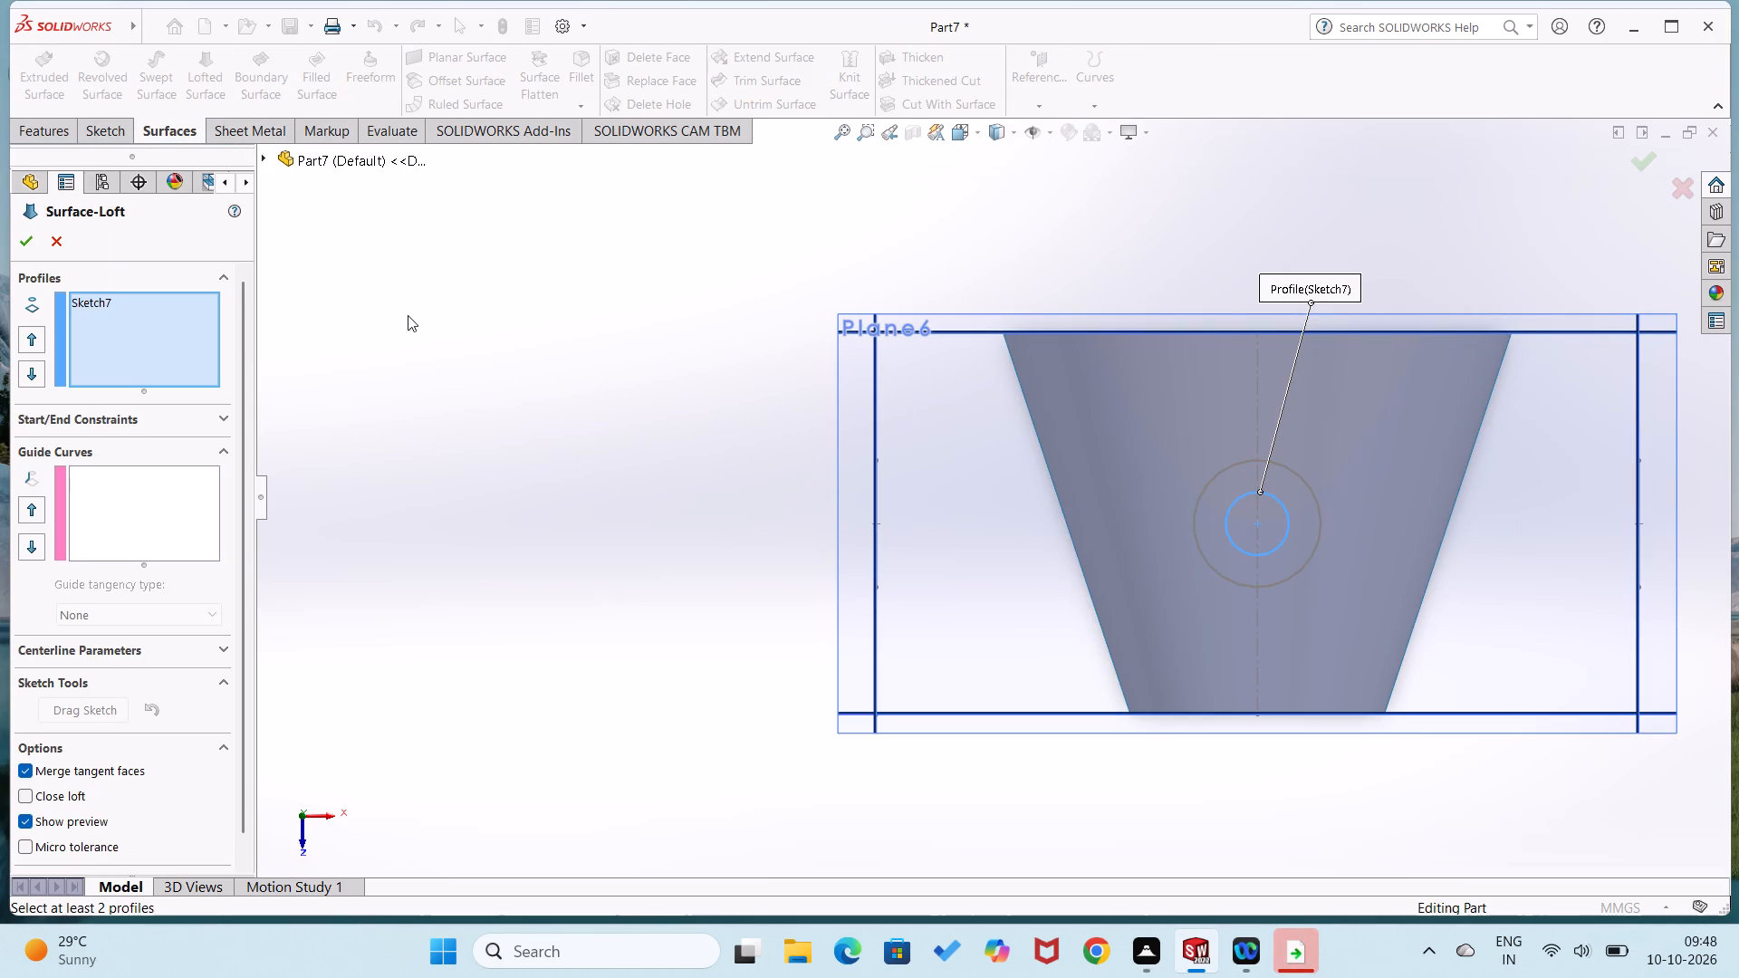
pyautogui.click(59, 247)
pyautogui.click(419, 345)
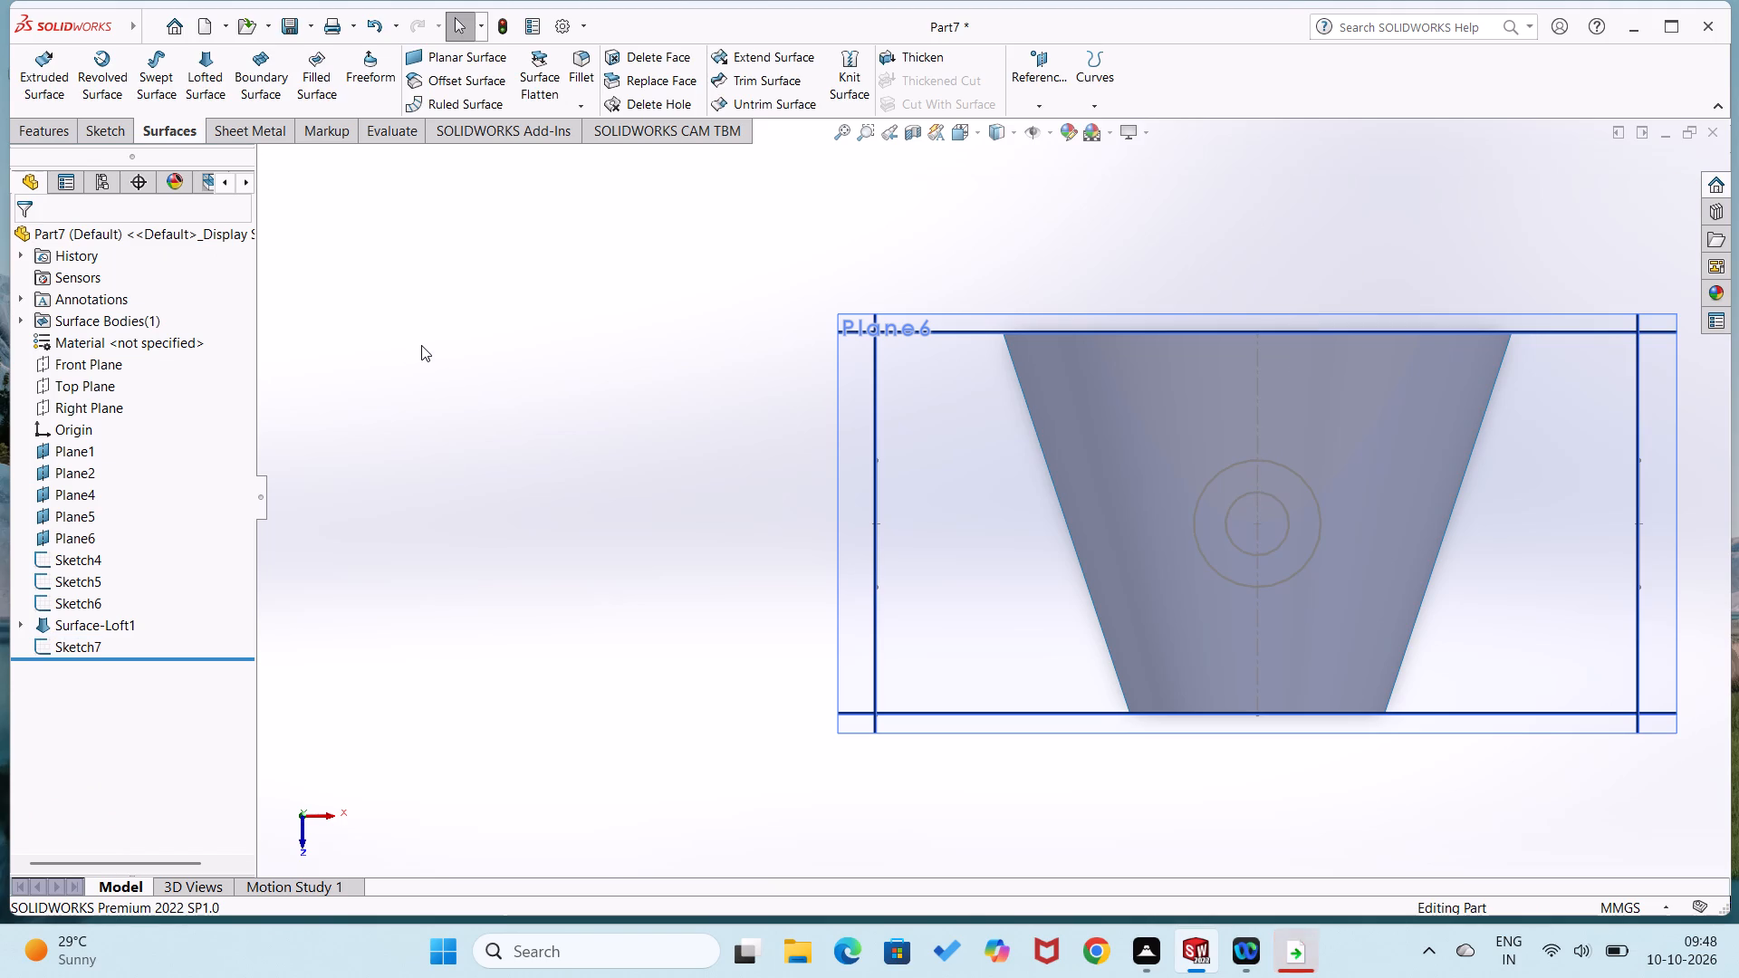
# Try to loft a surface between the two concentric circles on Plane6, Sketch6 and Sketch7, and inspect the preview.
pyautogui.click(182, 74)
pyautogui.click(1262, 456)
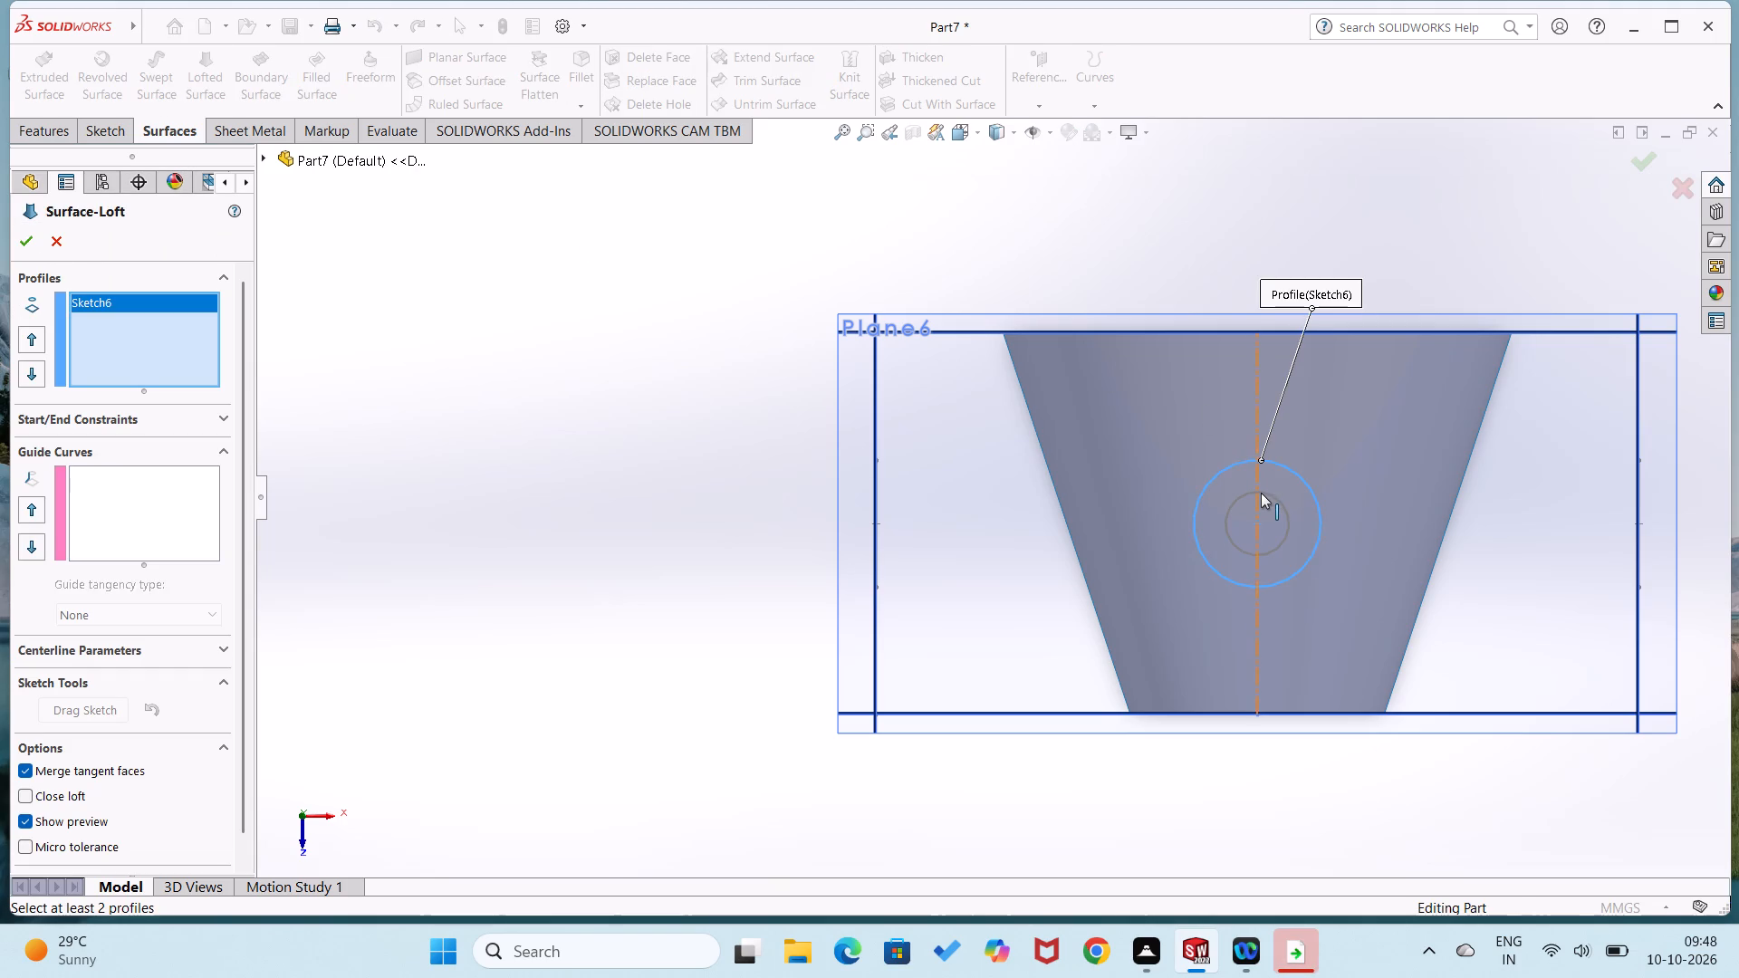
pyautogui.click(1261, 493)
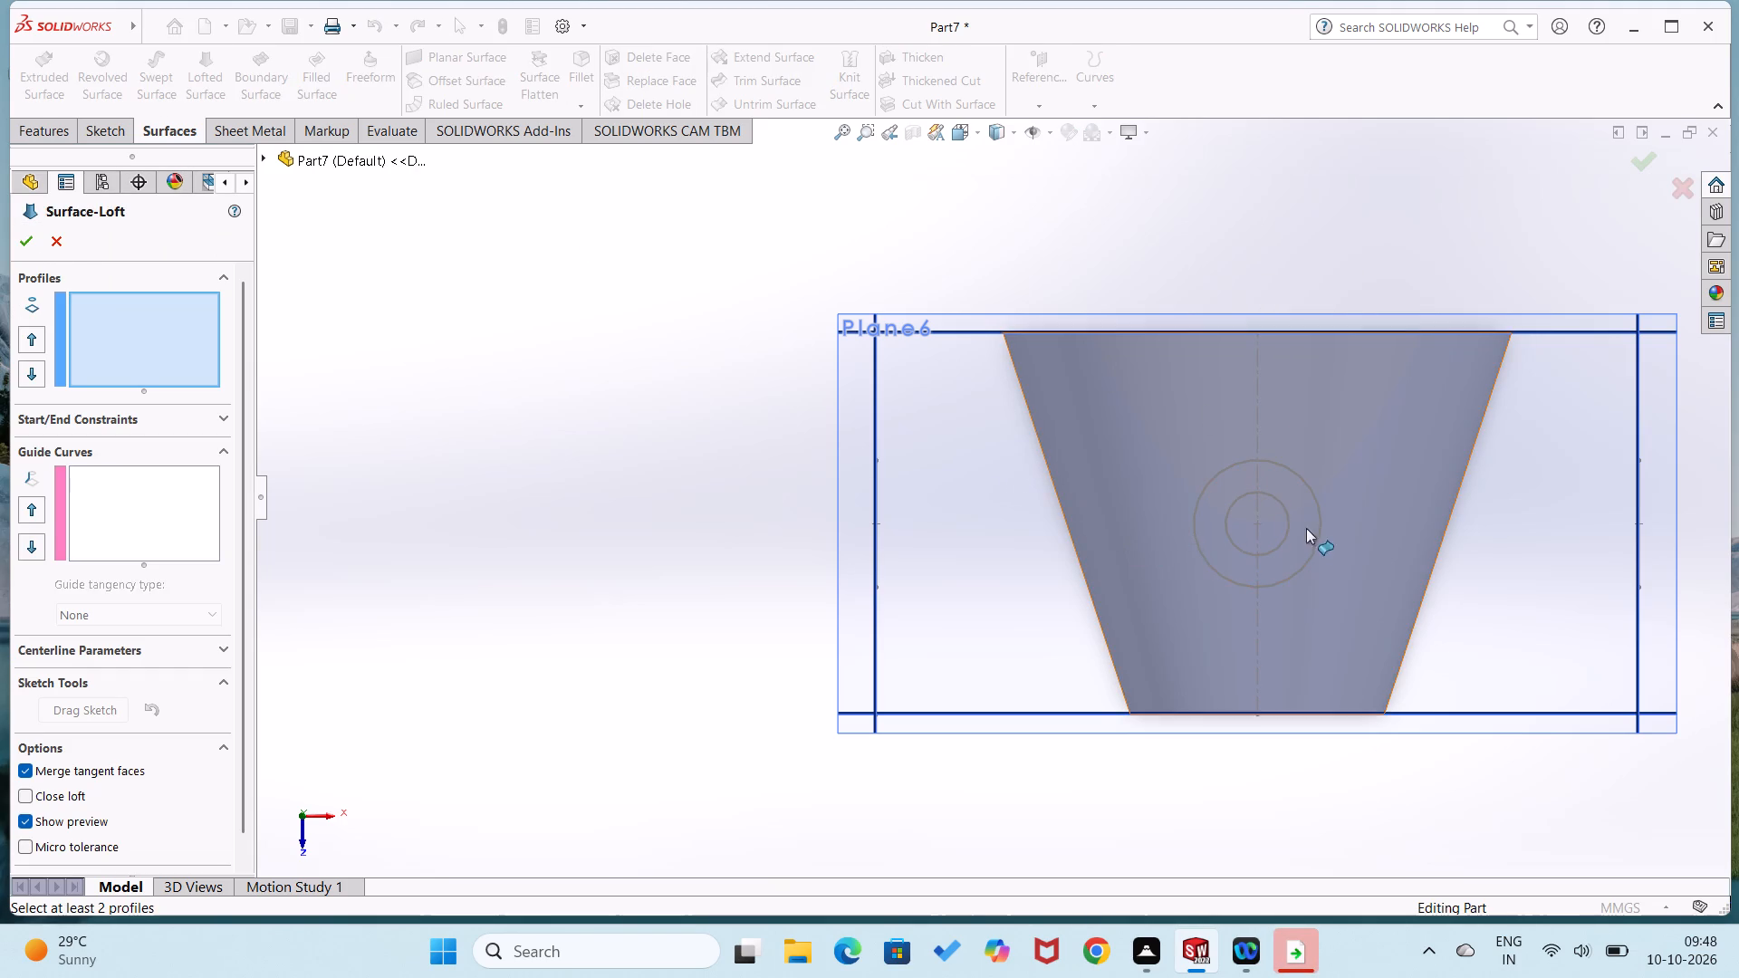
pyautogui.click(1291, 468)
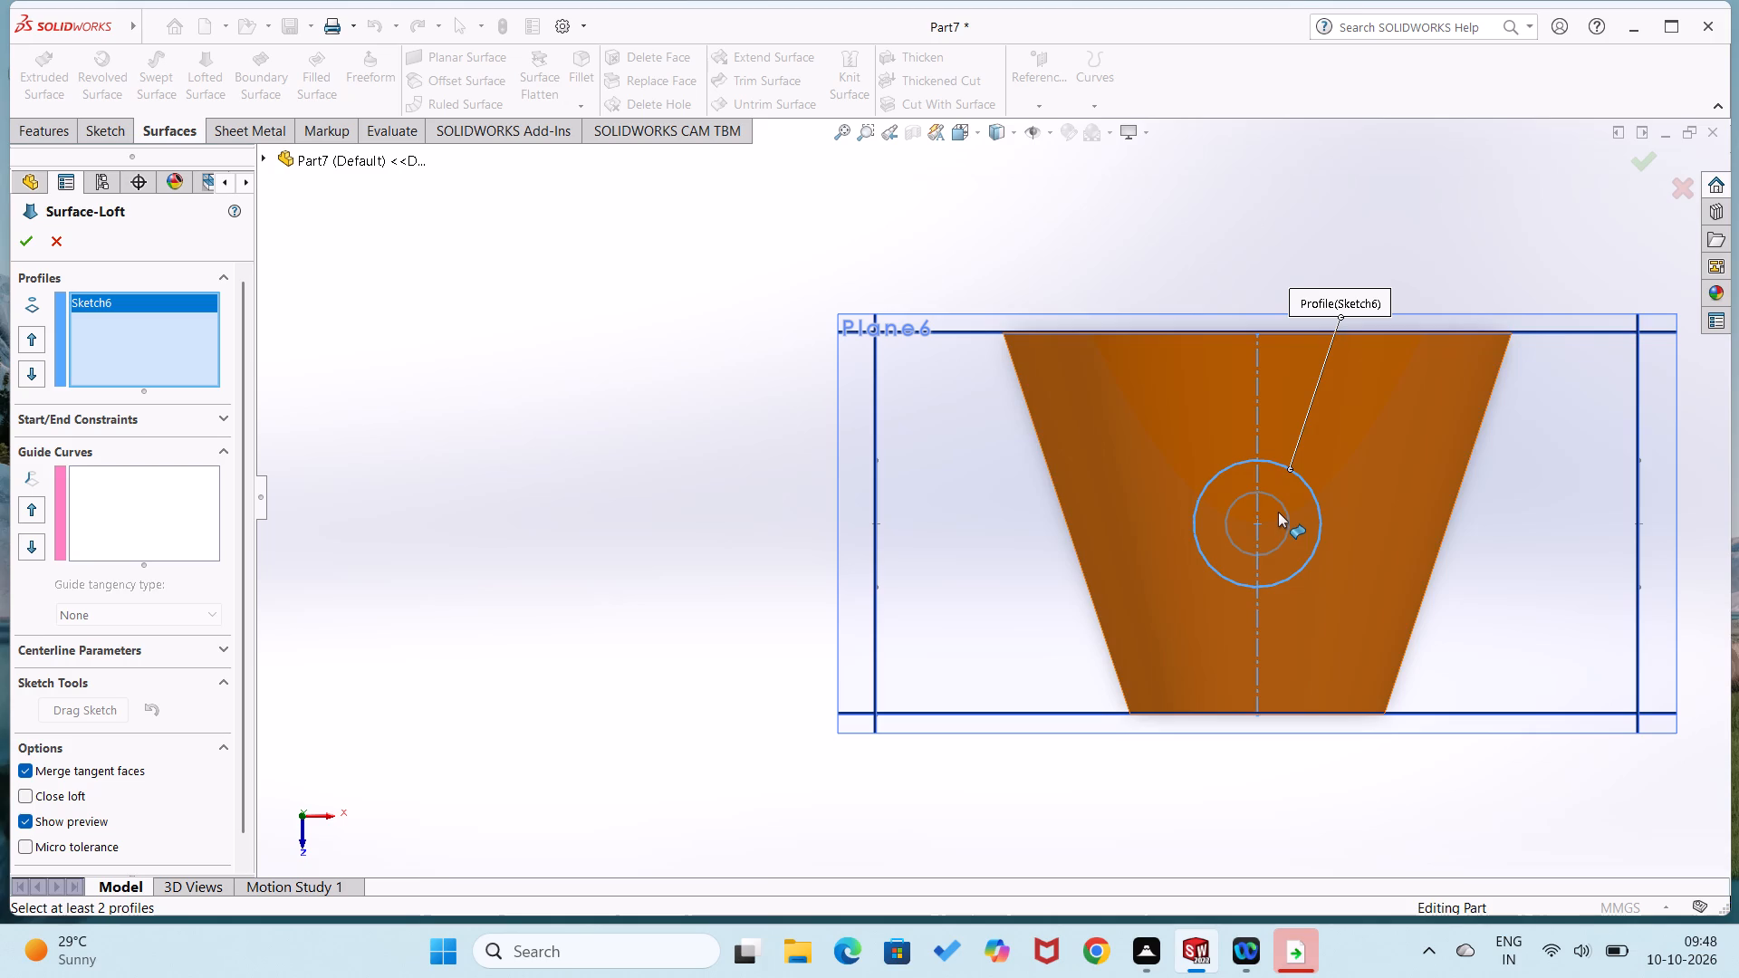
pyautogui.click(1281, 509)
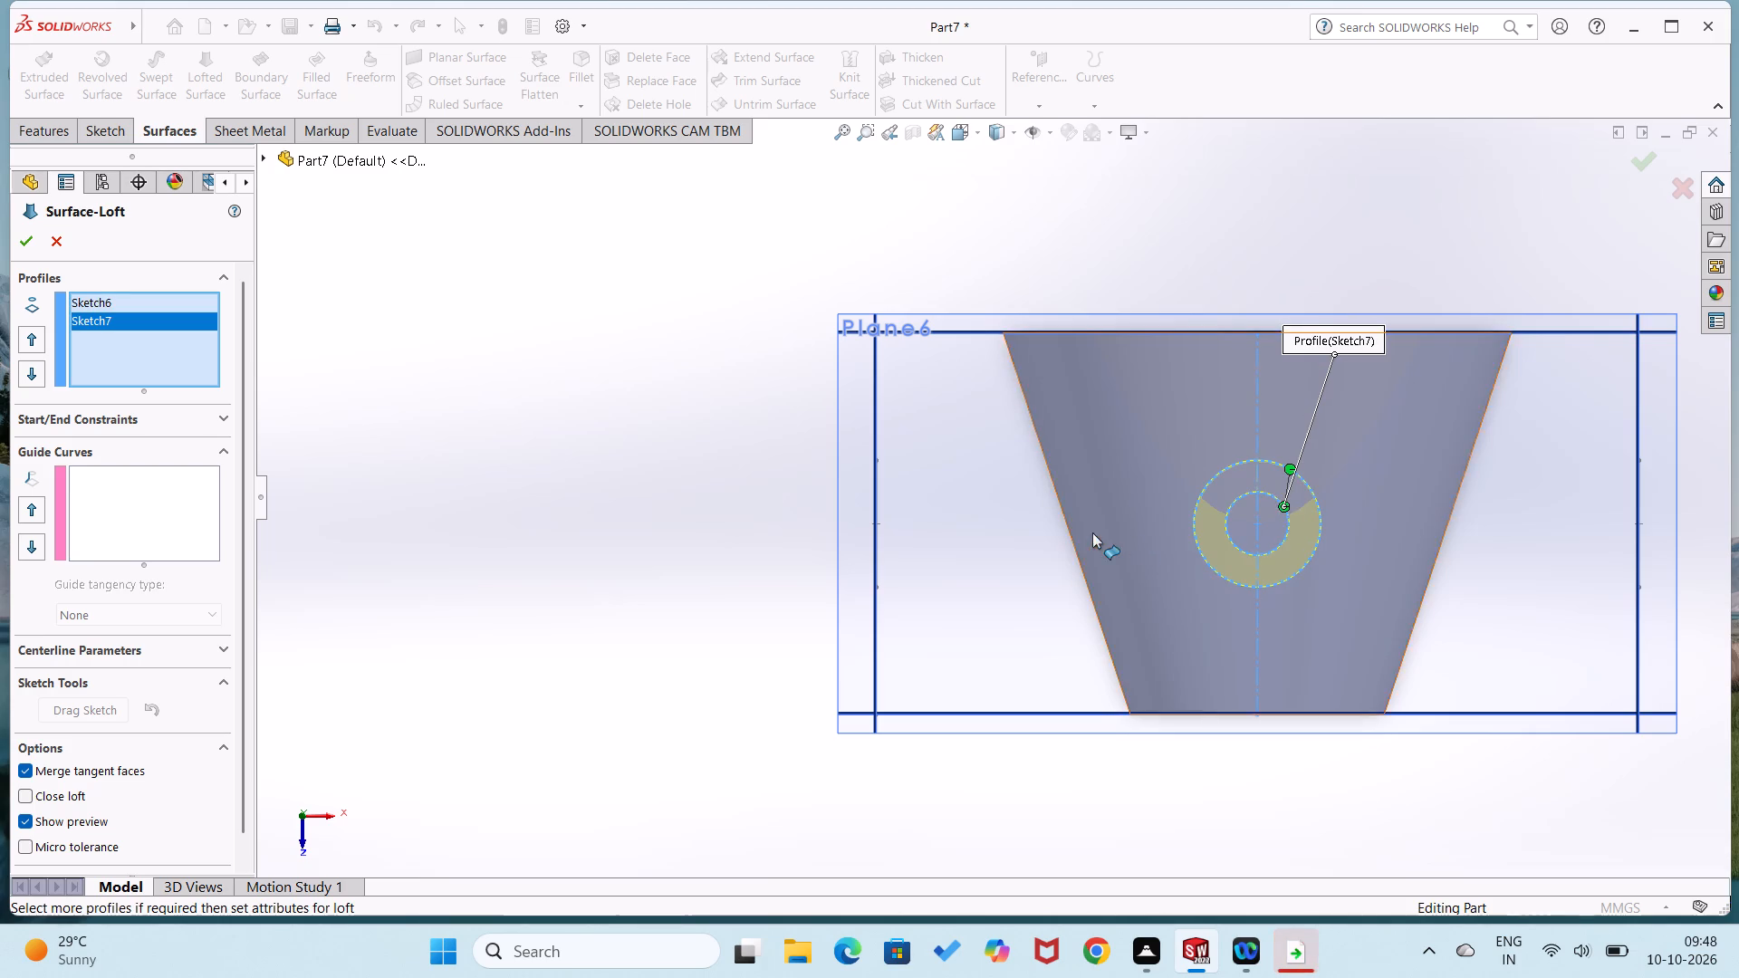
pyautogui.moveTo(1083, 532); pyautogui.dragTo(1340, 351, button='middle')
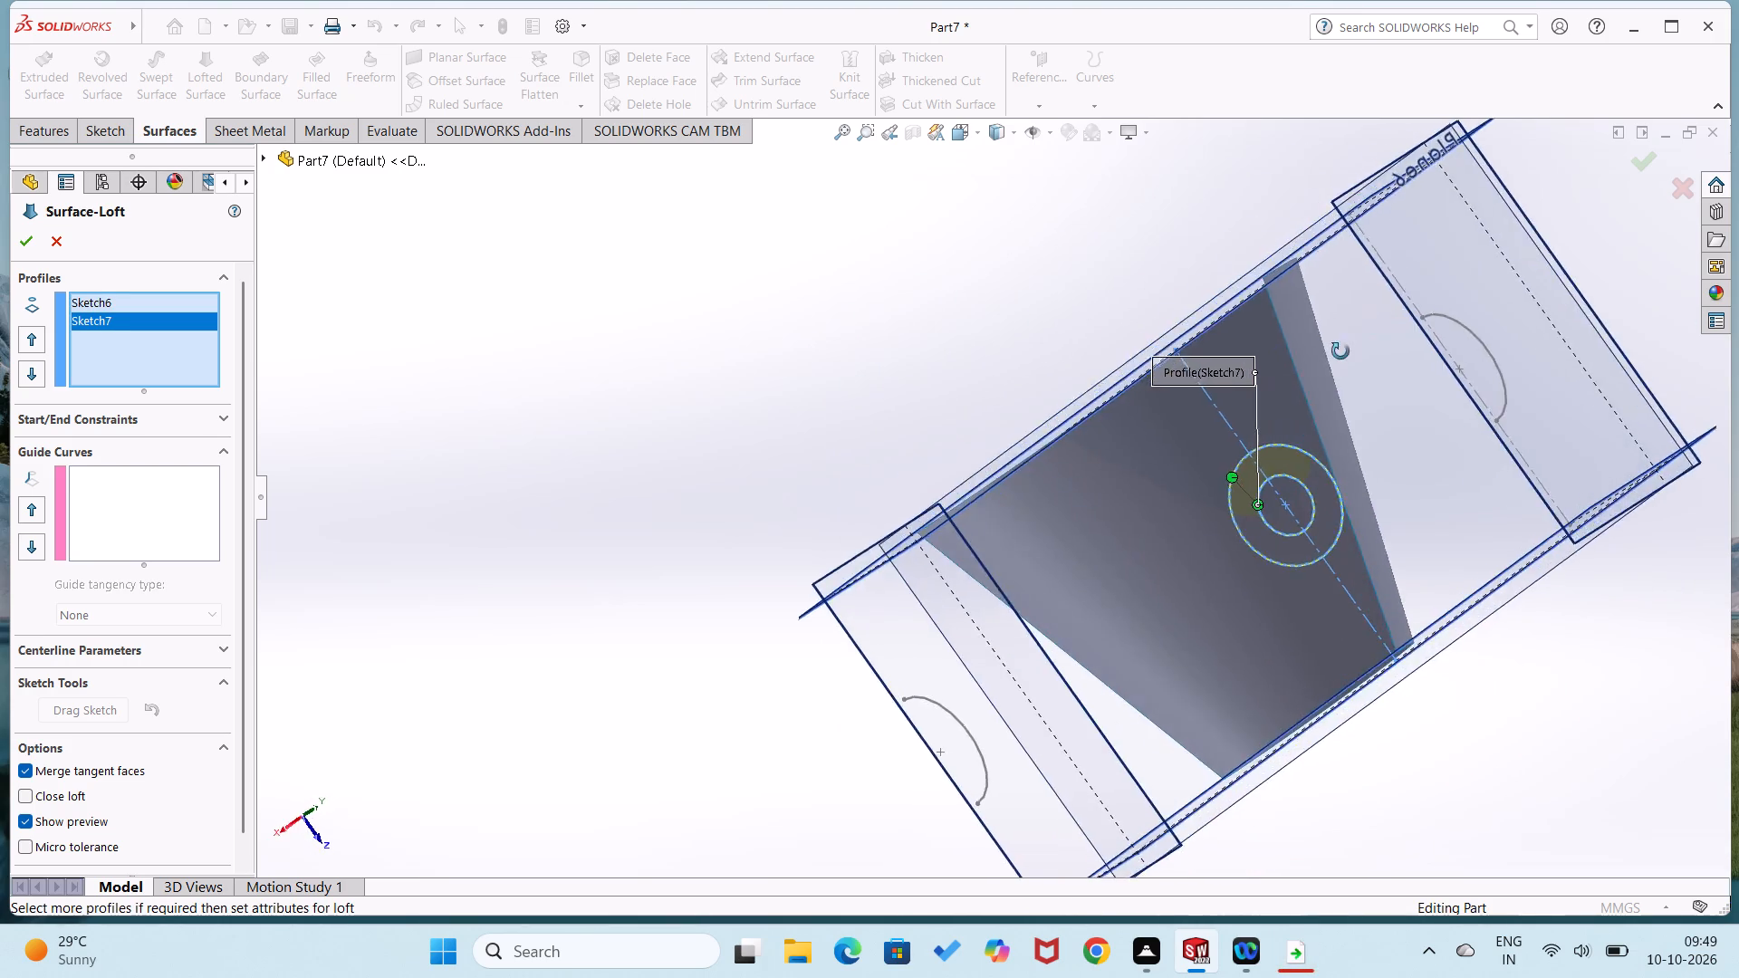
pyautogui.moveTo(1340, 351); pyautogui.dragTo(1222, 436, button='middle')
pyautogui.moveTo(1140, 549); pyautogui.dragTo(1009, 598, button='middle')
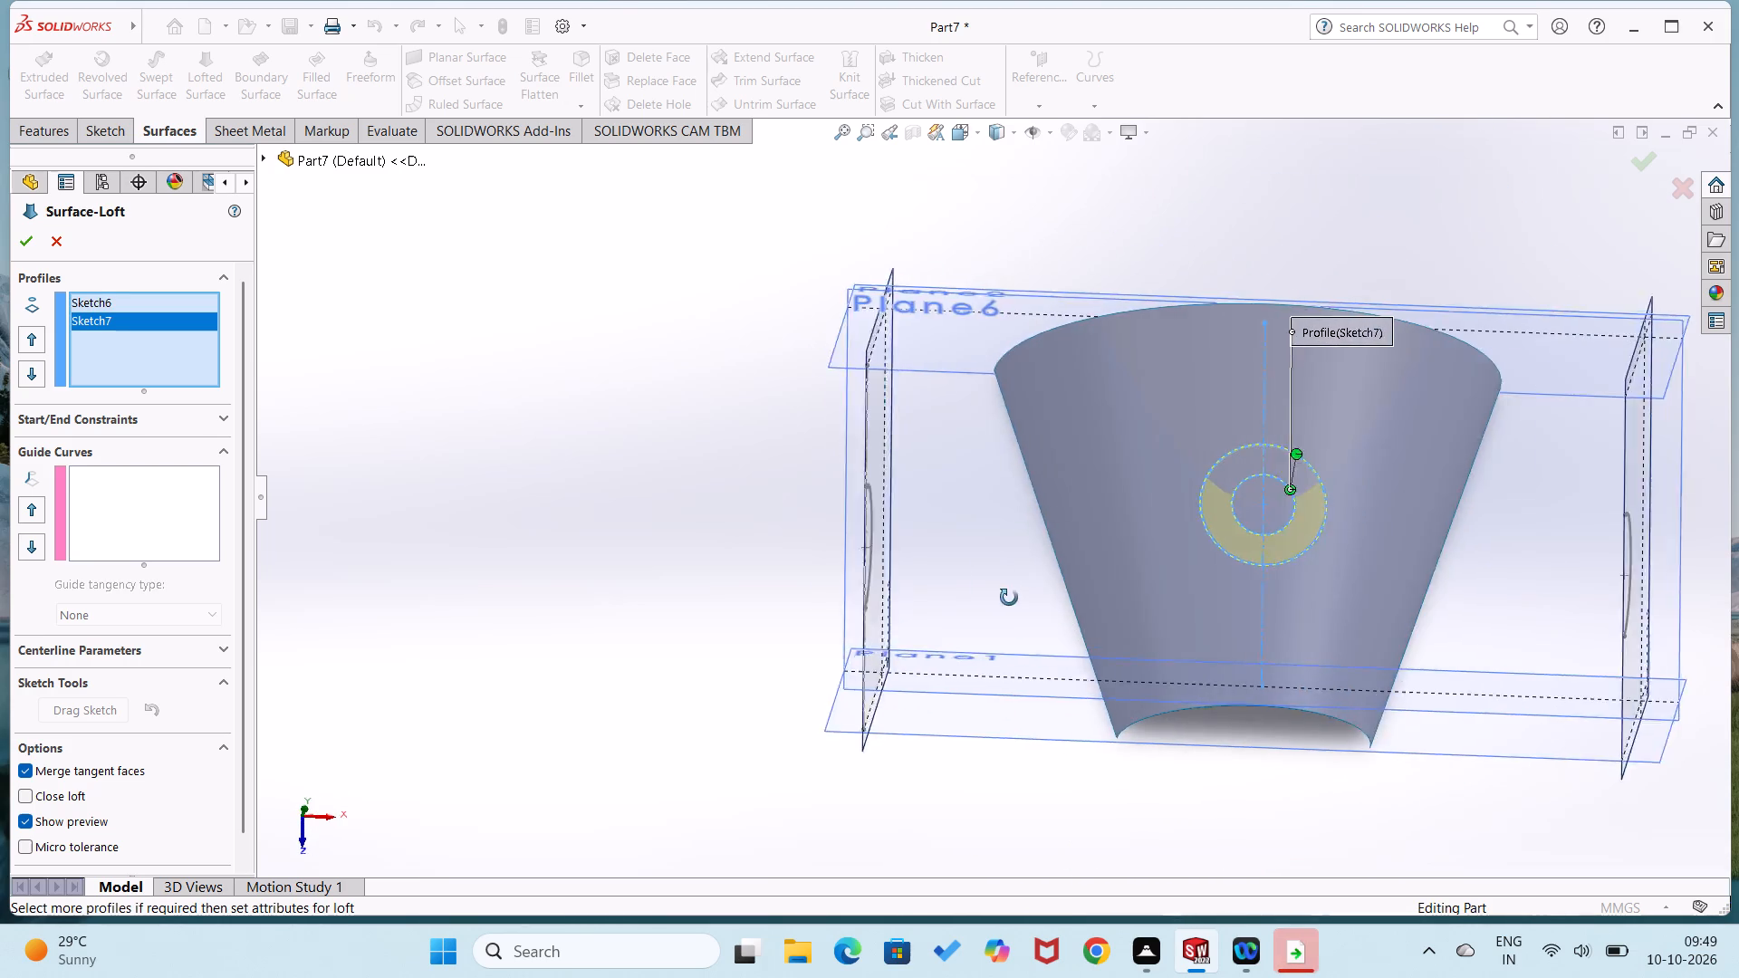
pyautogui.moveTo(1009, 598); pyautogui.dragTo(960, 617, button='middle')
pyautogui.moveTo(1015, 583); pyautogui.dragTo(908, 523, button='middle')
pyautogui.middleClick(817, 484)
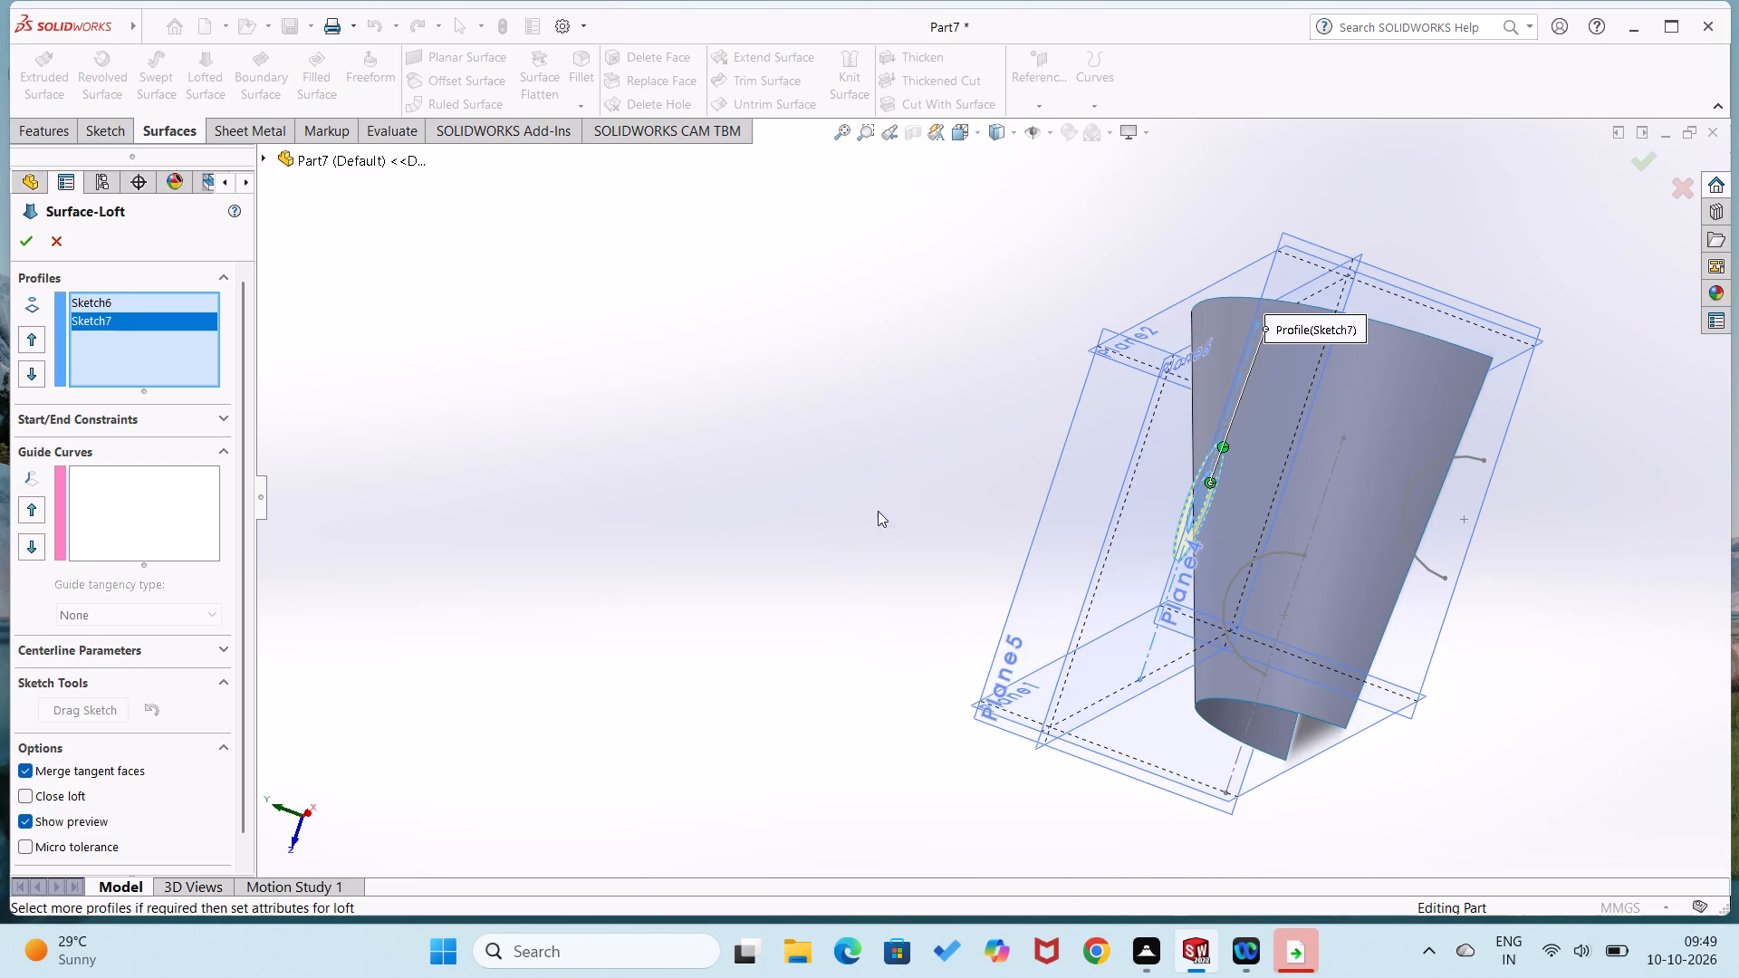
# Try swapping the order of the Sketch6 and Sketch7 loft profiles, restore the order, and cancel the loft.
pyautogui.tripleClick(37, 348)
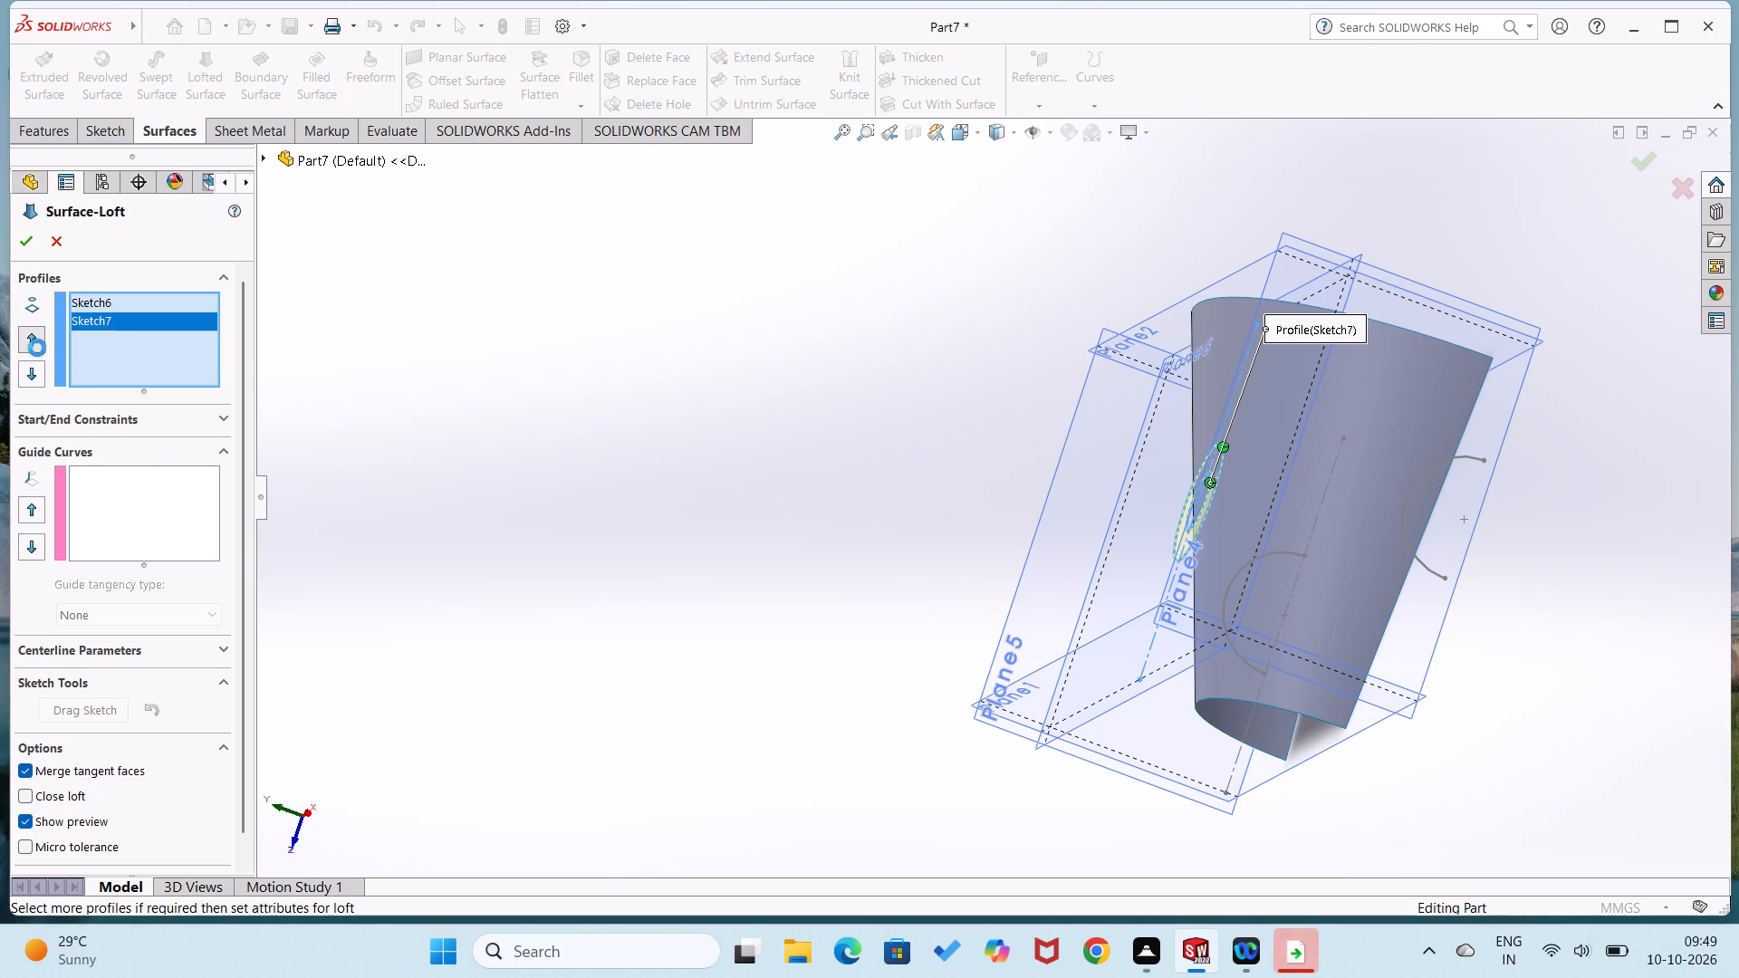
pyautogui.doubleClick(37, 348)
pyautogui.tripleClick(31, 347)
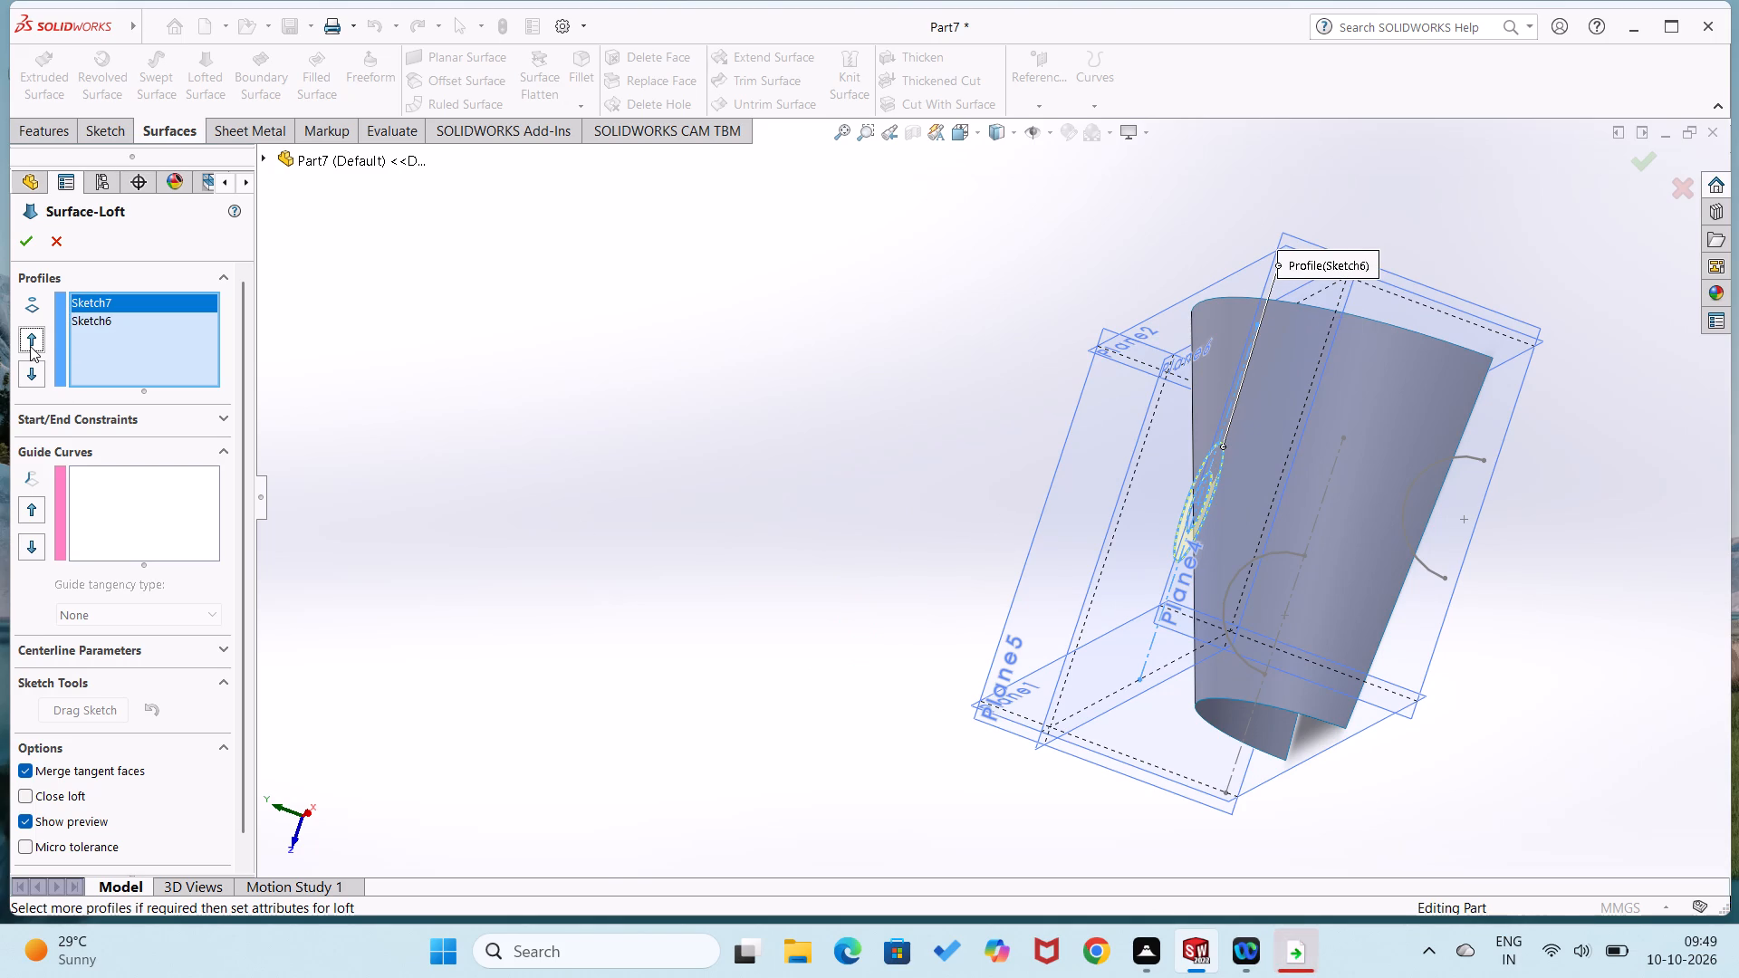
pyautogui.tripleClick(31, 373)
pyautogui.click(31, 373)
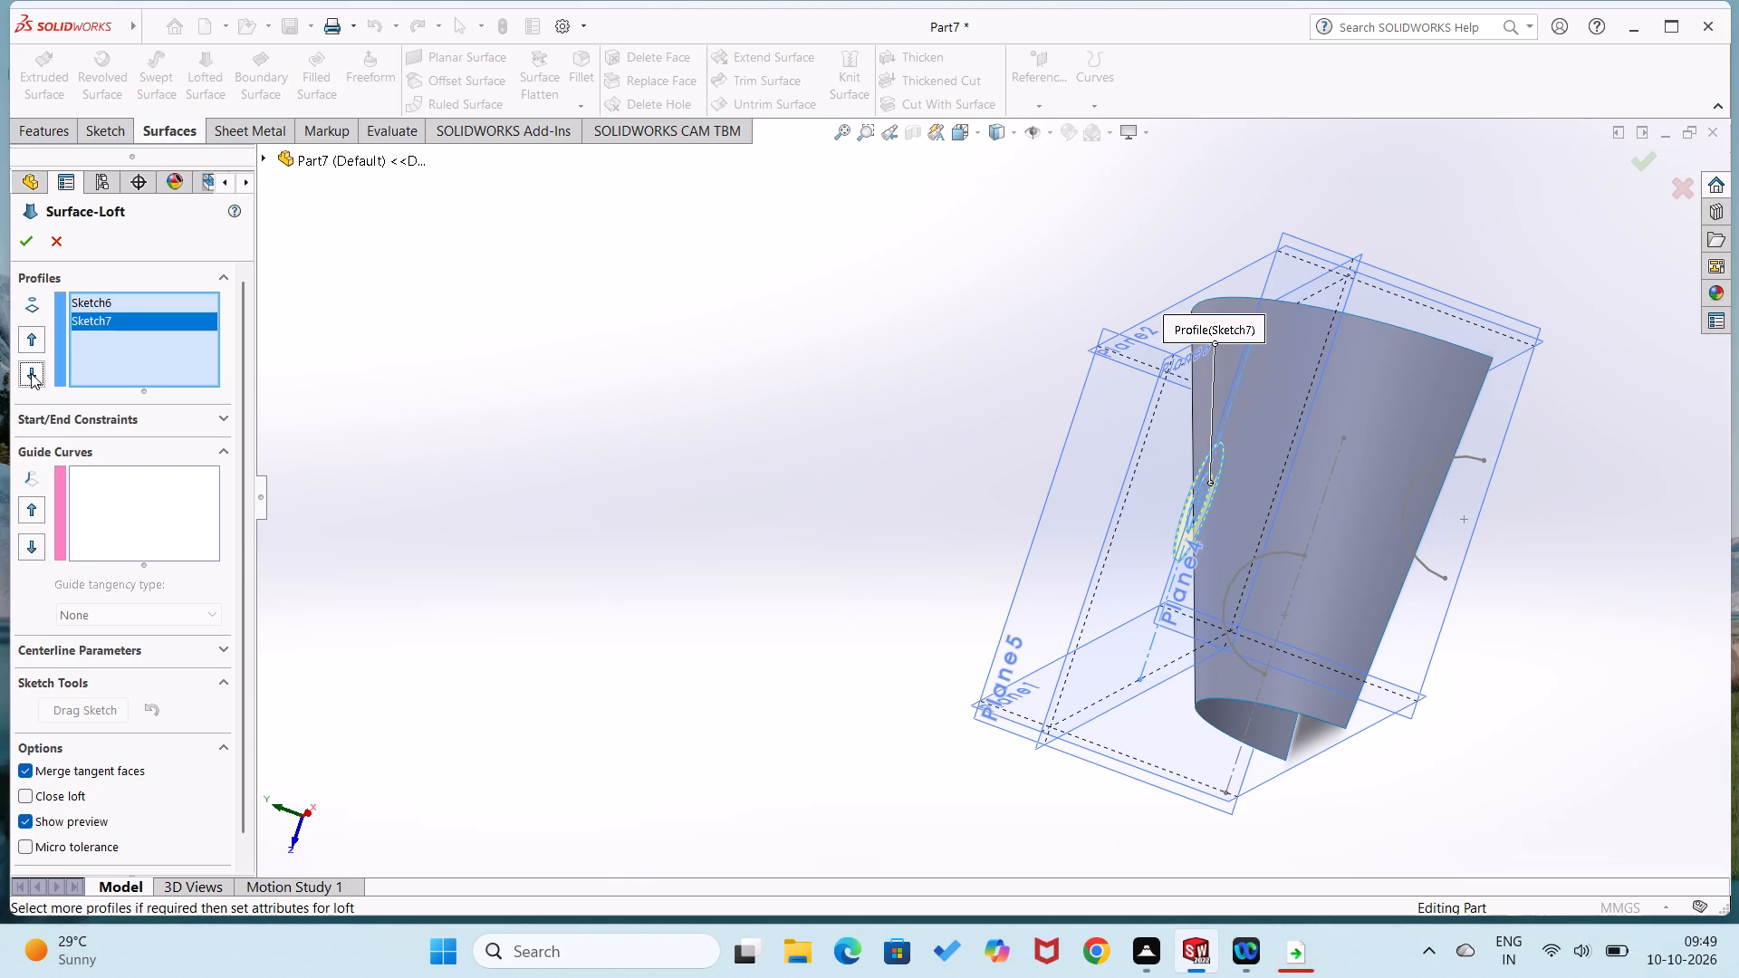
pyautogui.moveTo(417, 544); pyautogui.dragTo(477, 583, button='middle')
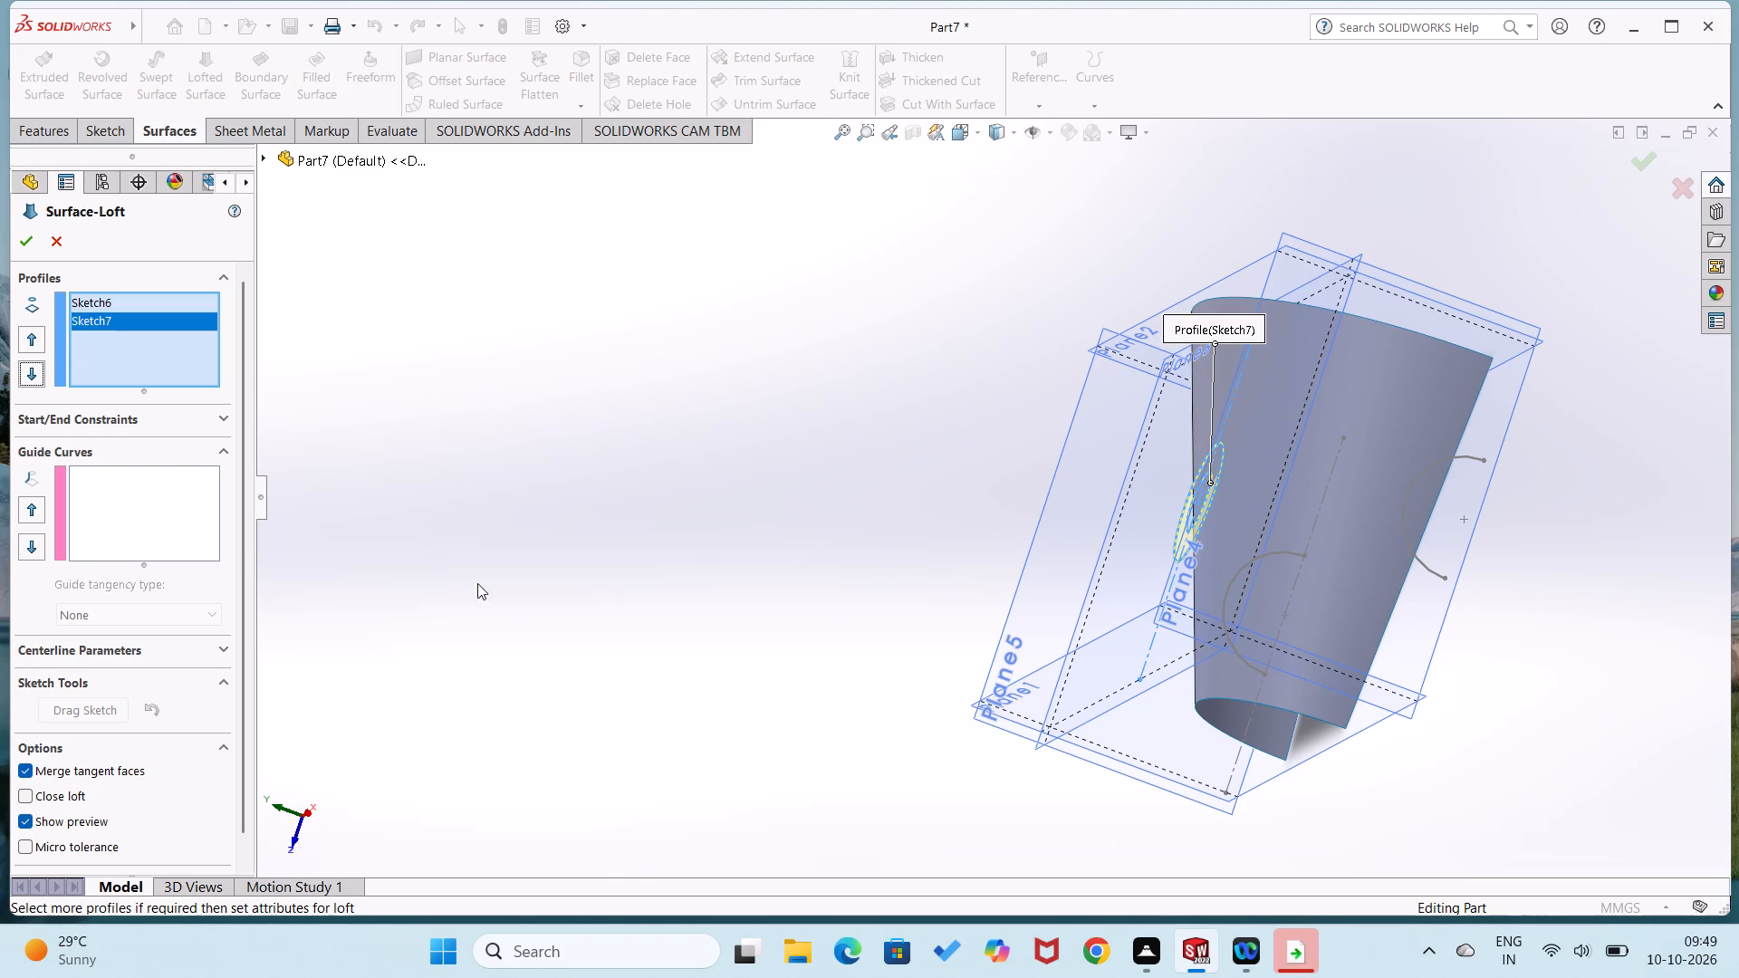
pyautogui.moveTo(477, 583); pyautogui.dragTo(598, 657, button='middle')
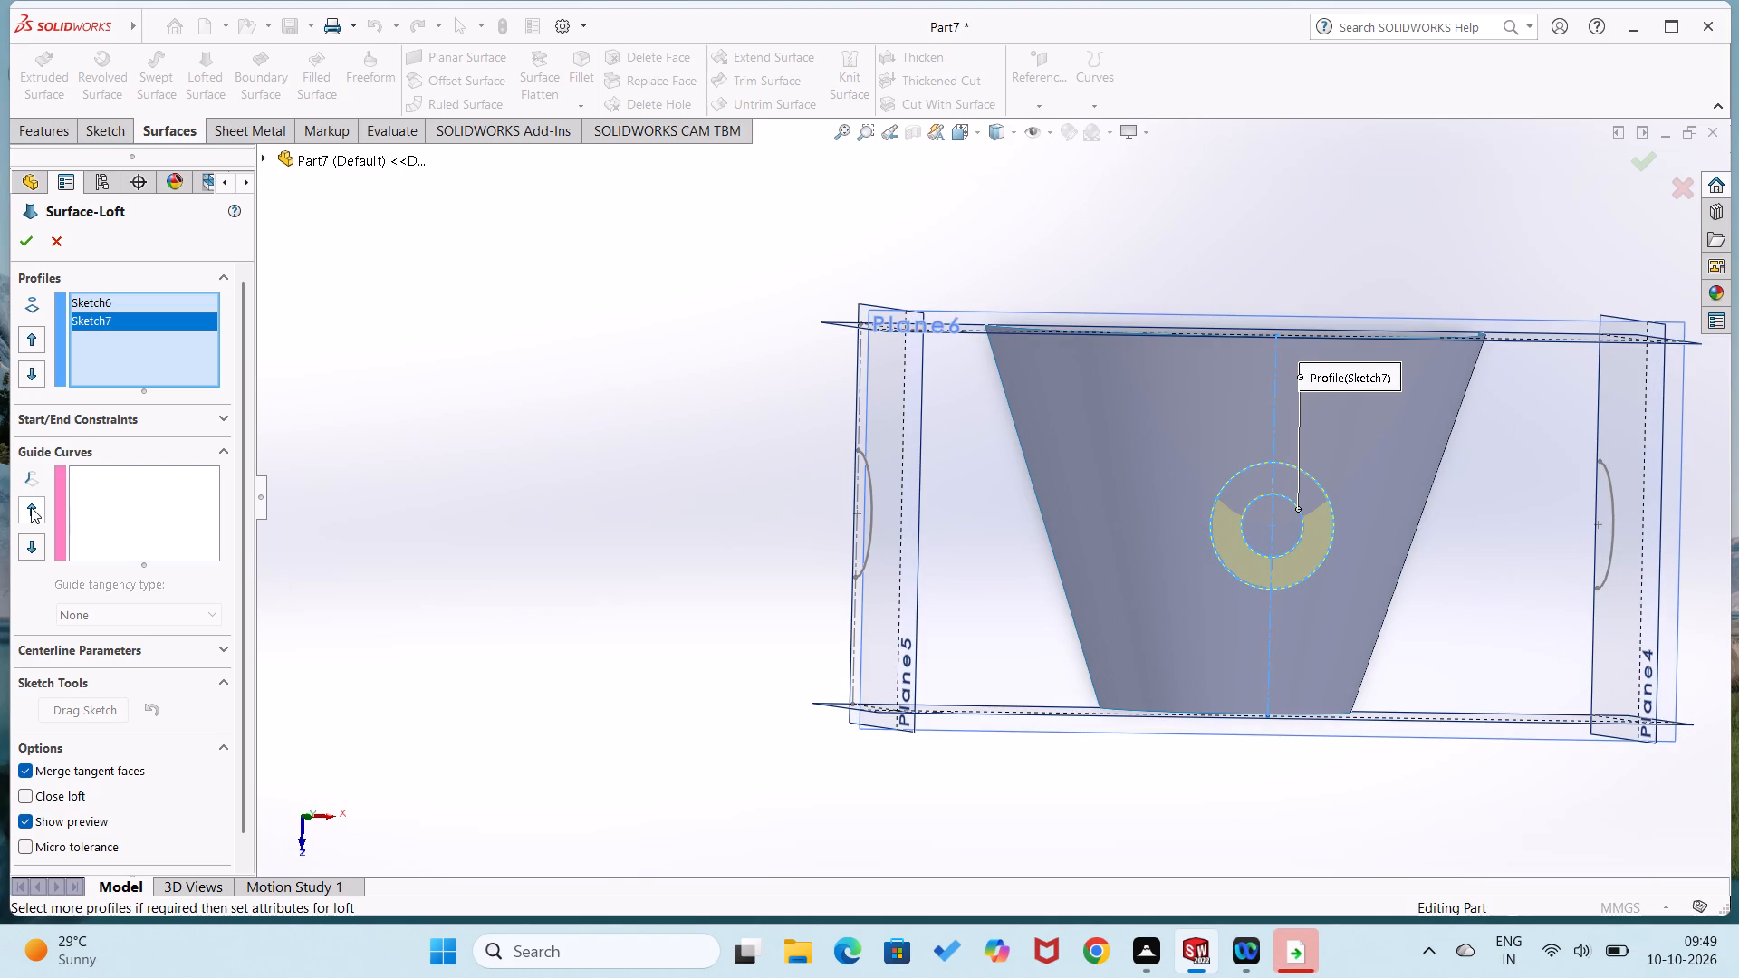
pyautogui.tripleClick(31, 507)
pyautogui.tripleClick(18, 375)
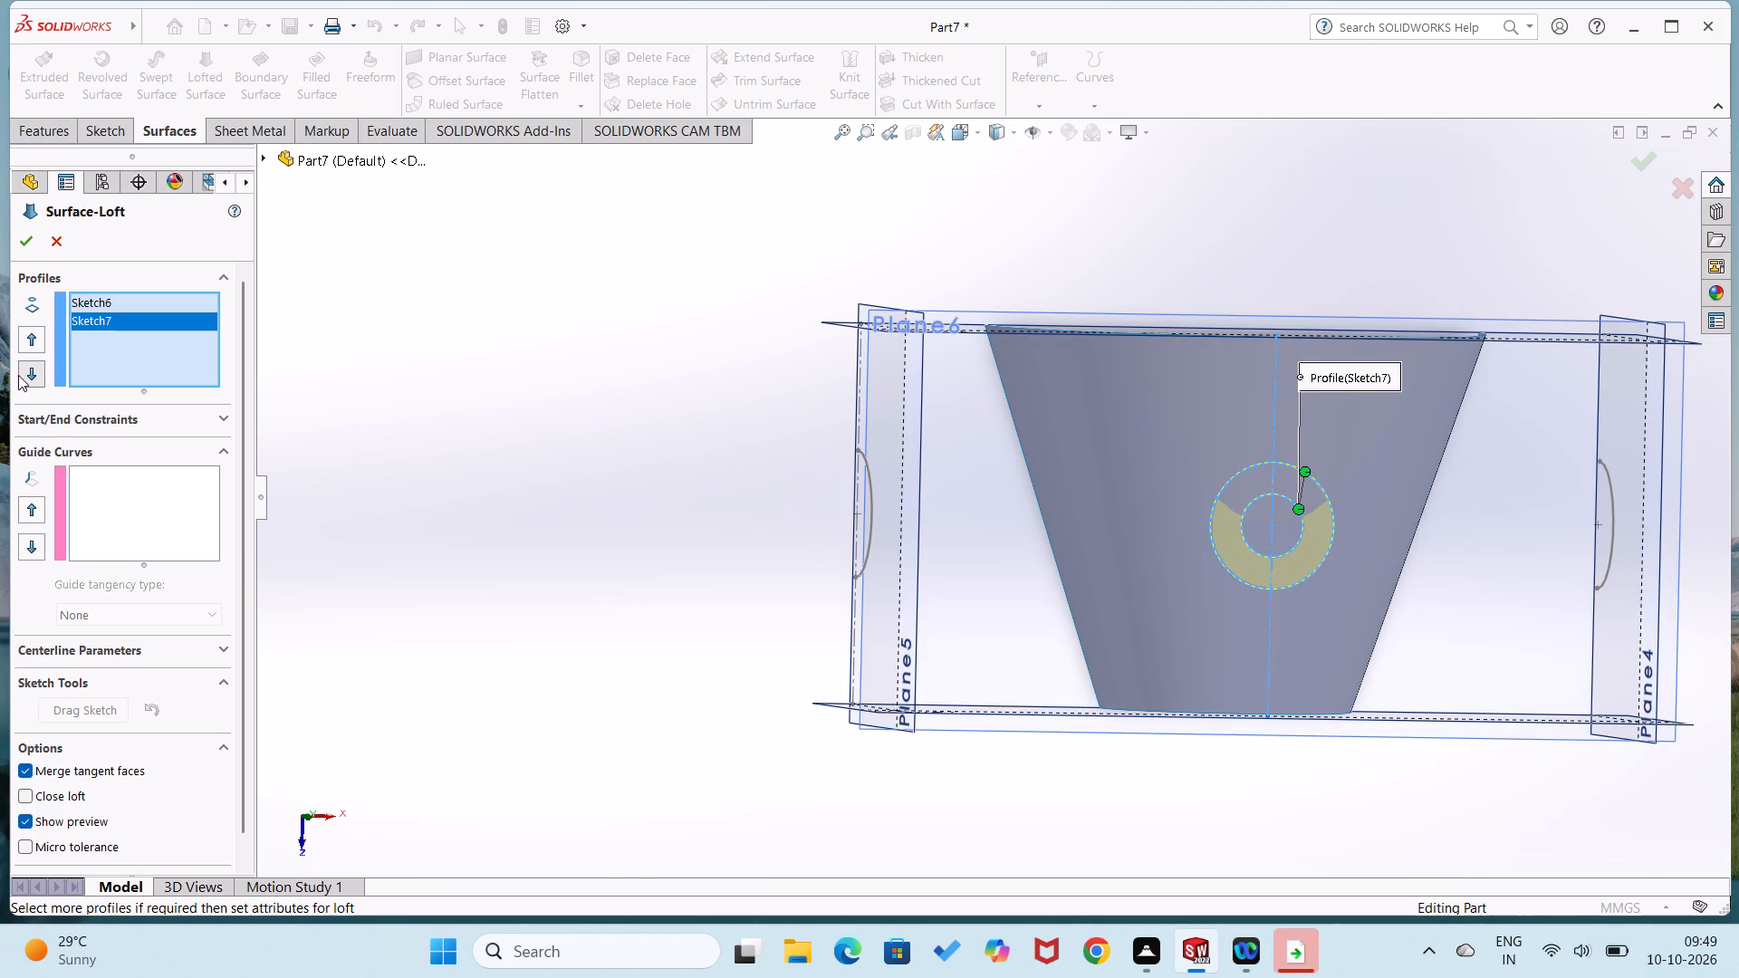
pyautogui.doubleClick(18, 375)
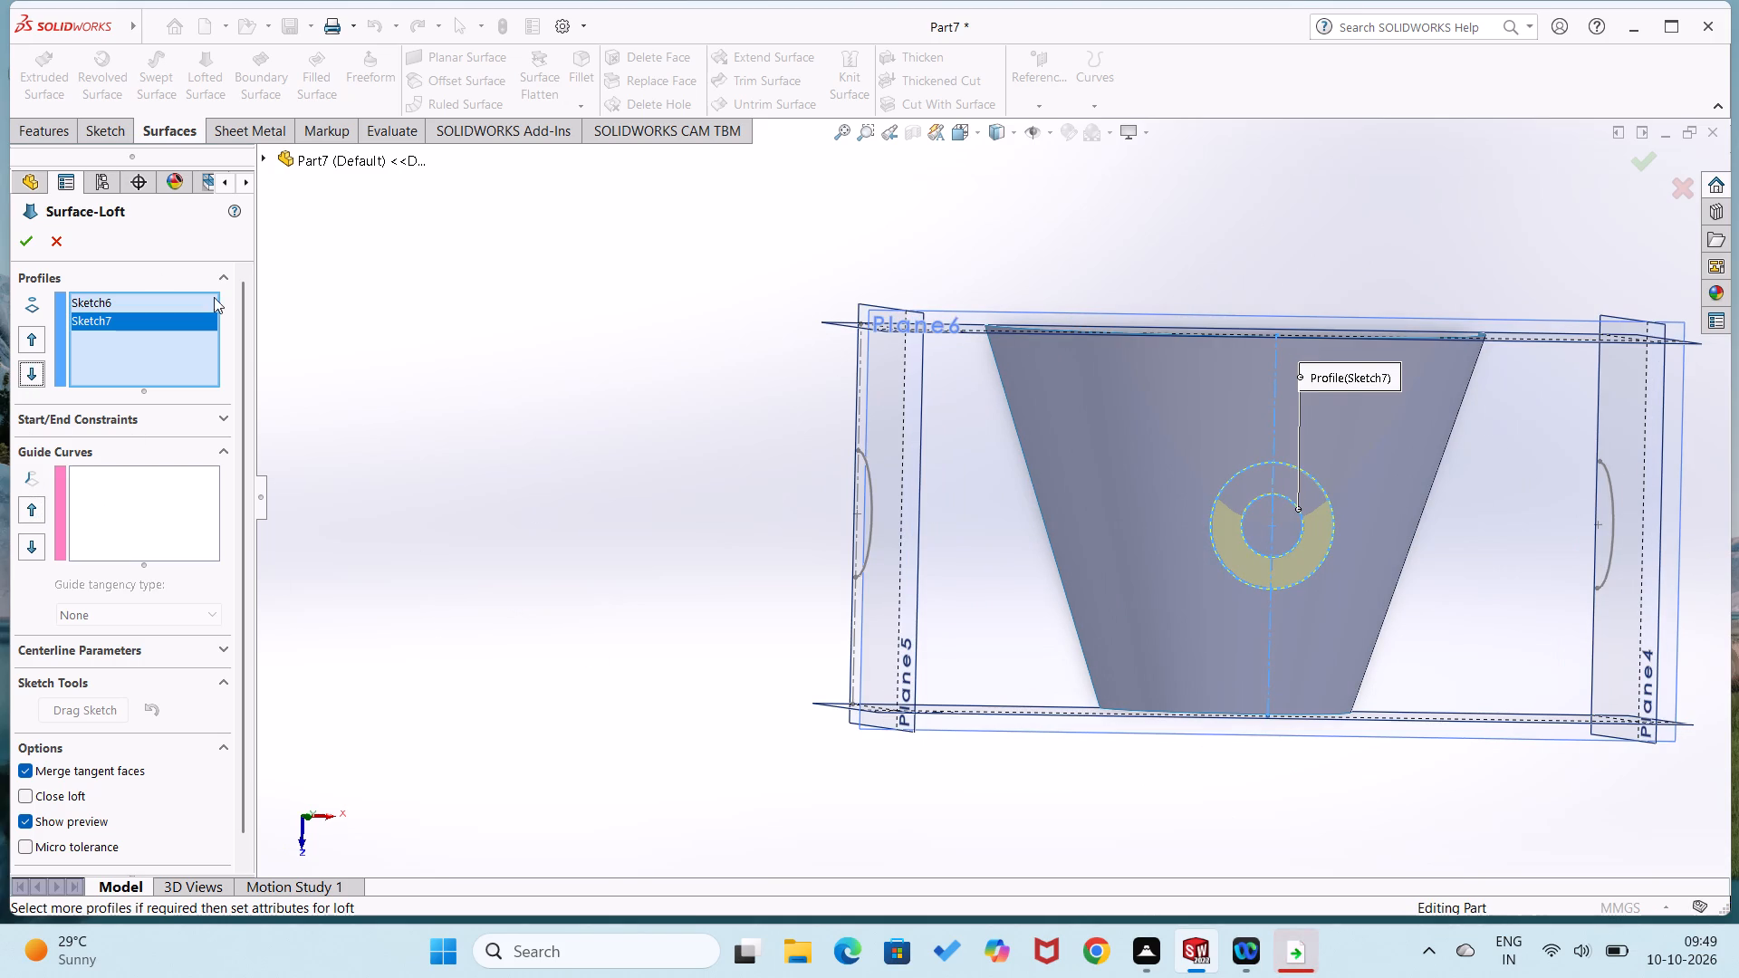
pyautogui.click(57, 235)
# Start a sketch on Plane4 and draw a centerpoint semicircle about 39.6 mm in radius, concentric with the existing arc.
pyautogui.moveTo(745, 493); pyautogui.dragTo(694, 503, button='middle')
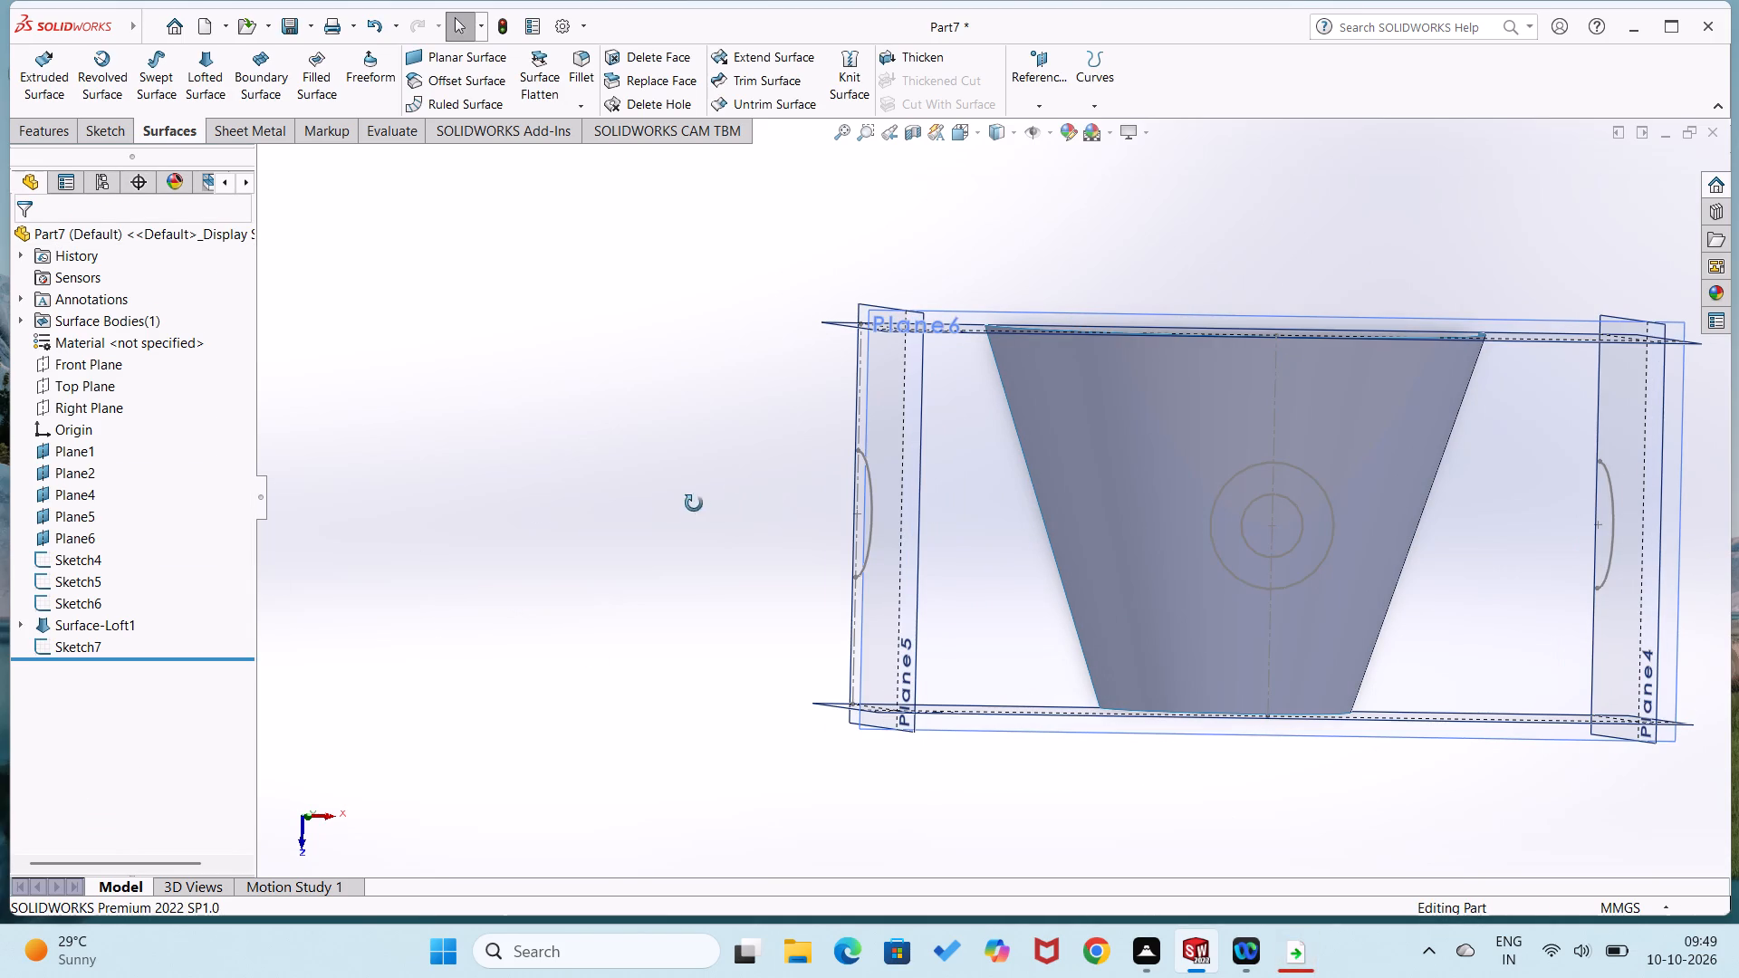
pyautogui.moveTo(694, 503); pyautogui.dragTo(489, 513, button='middle')
pyautogui.rightClick(1115, 594)
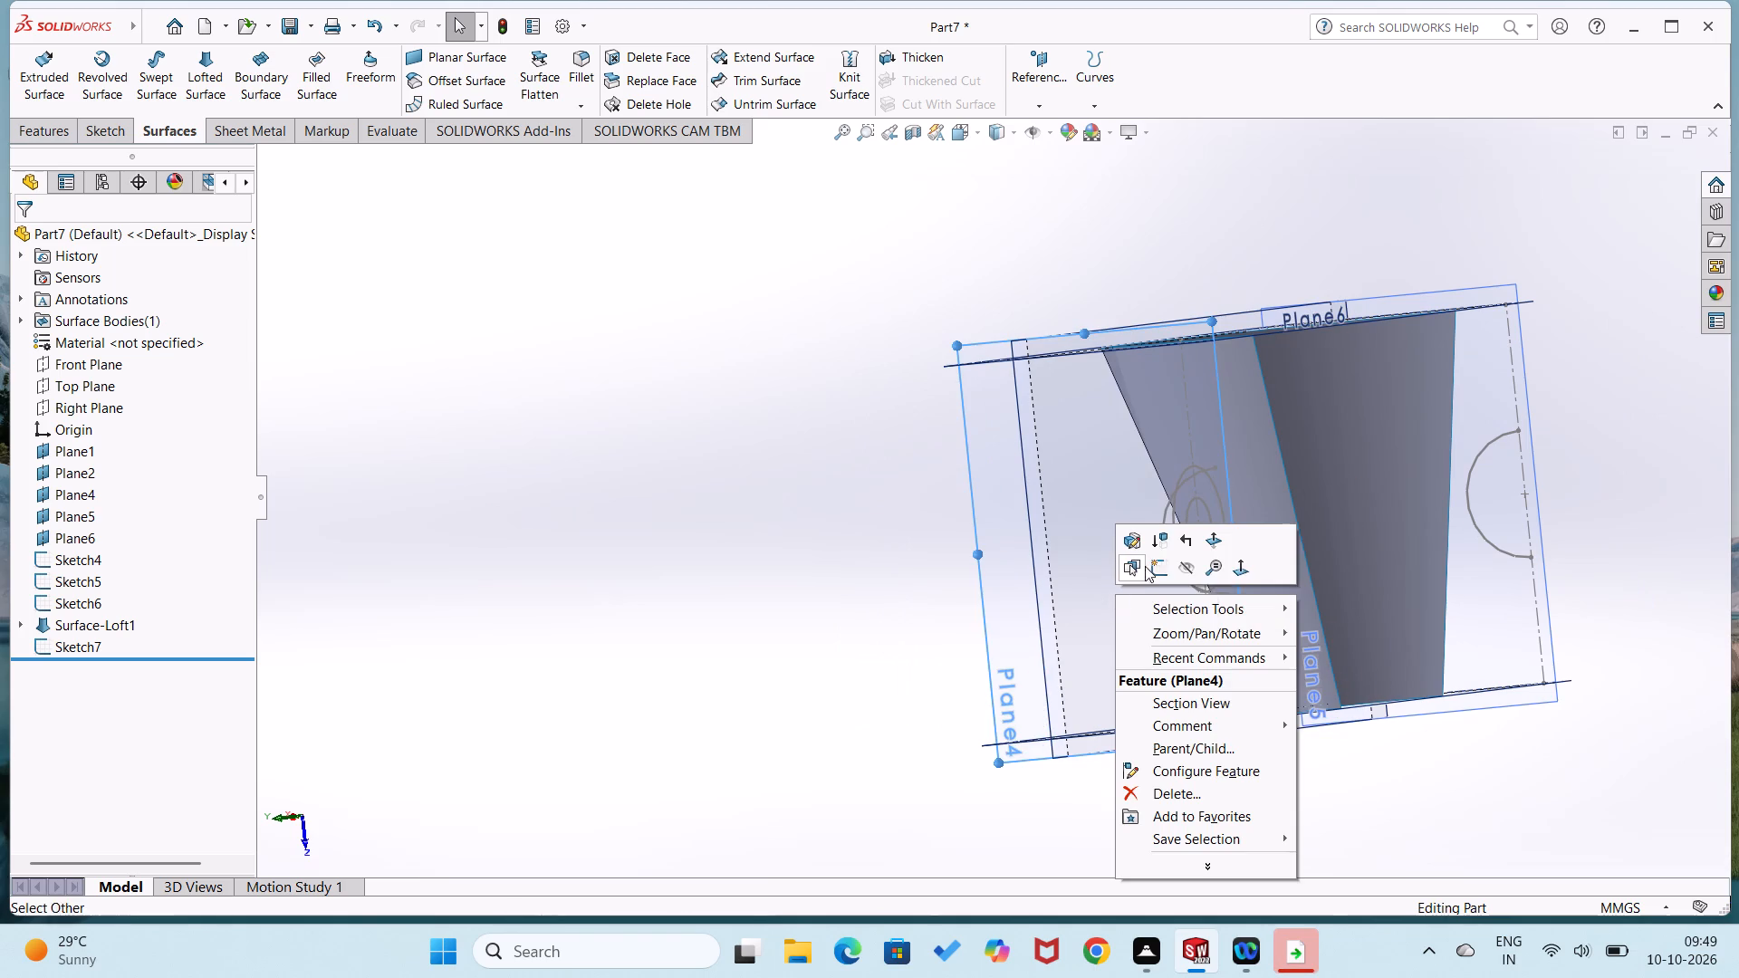
pyautogui.click(1162, 561)
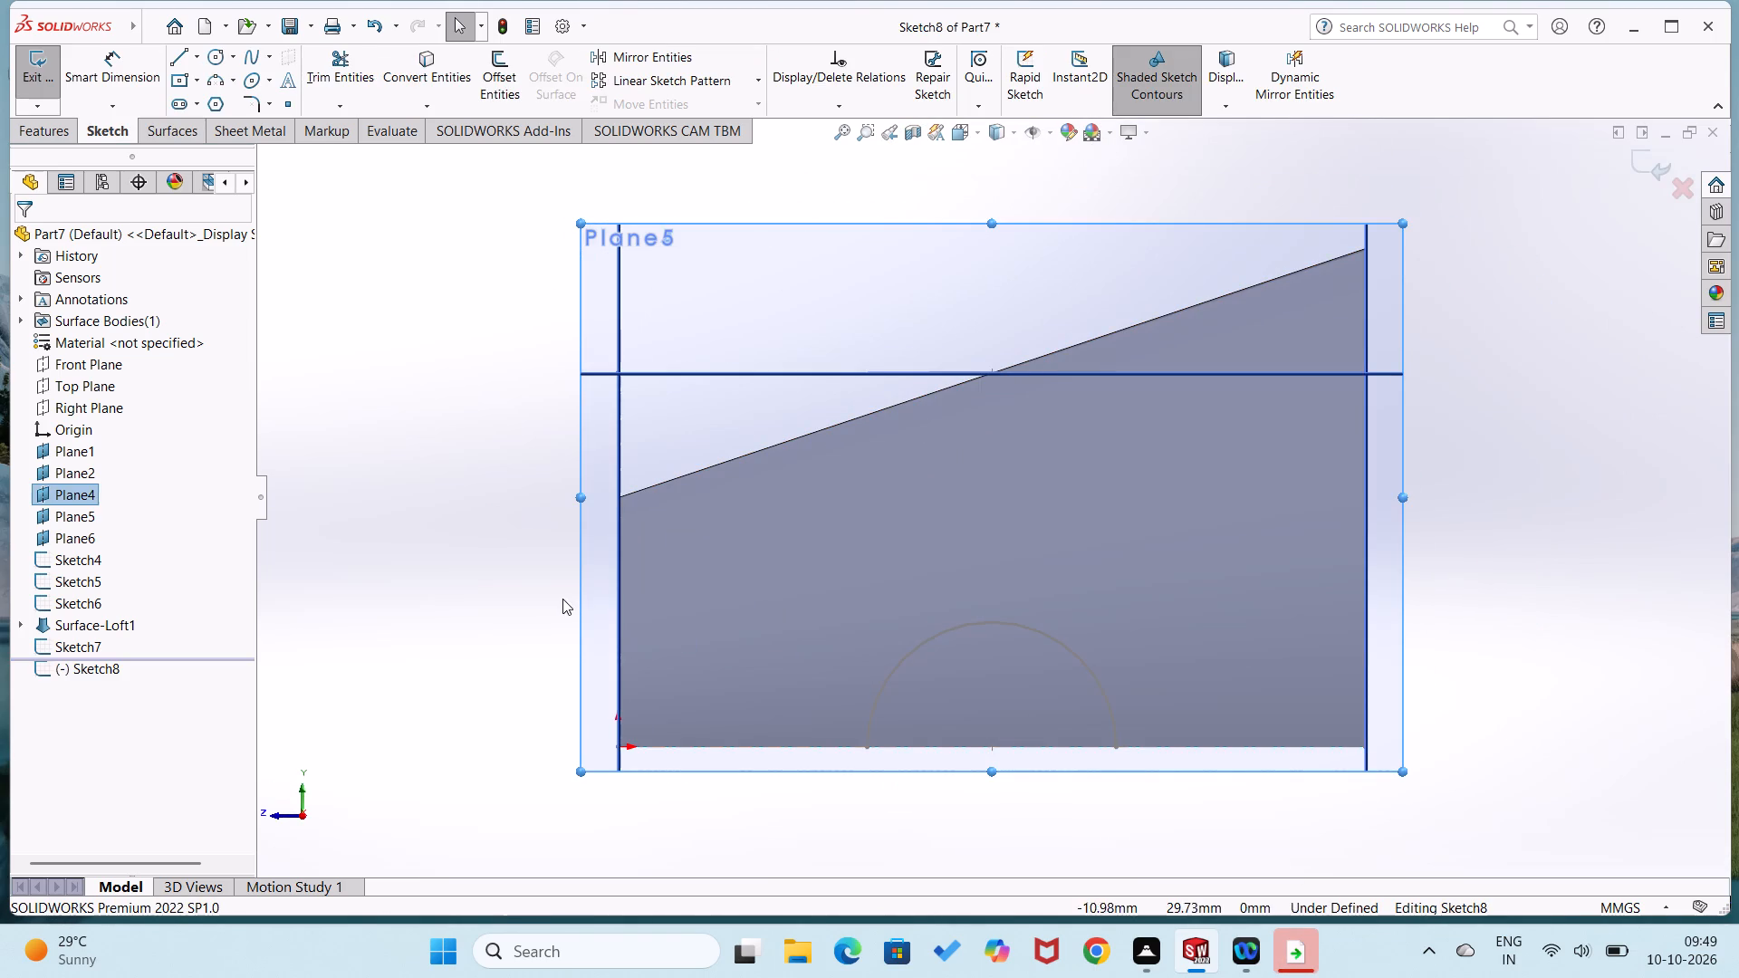
pyautogui.click(219, 83)
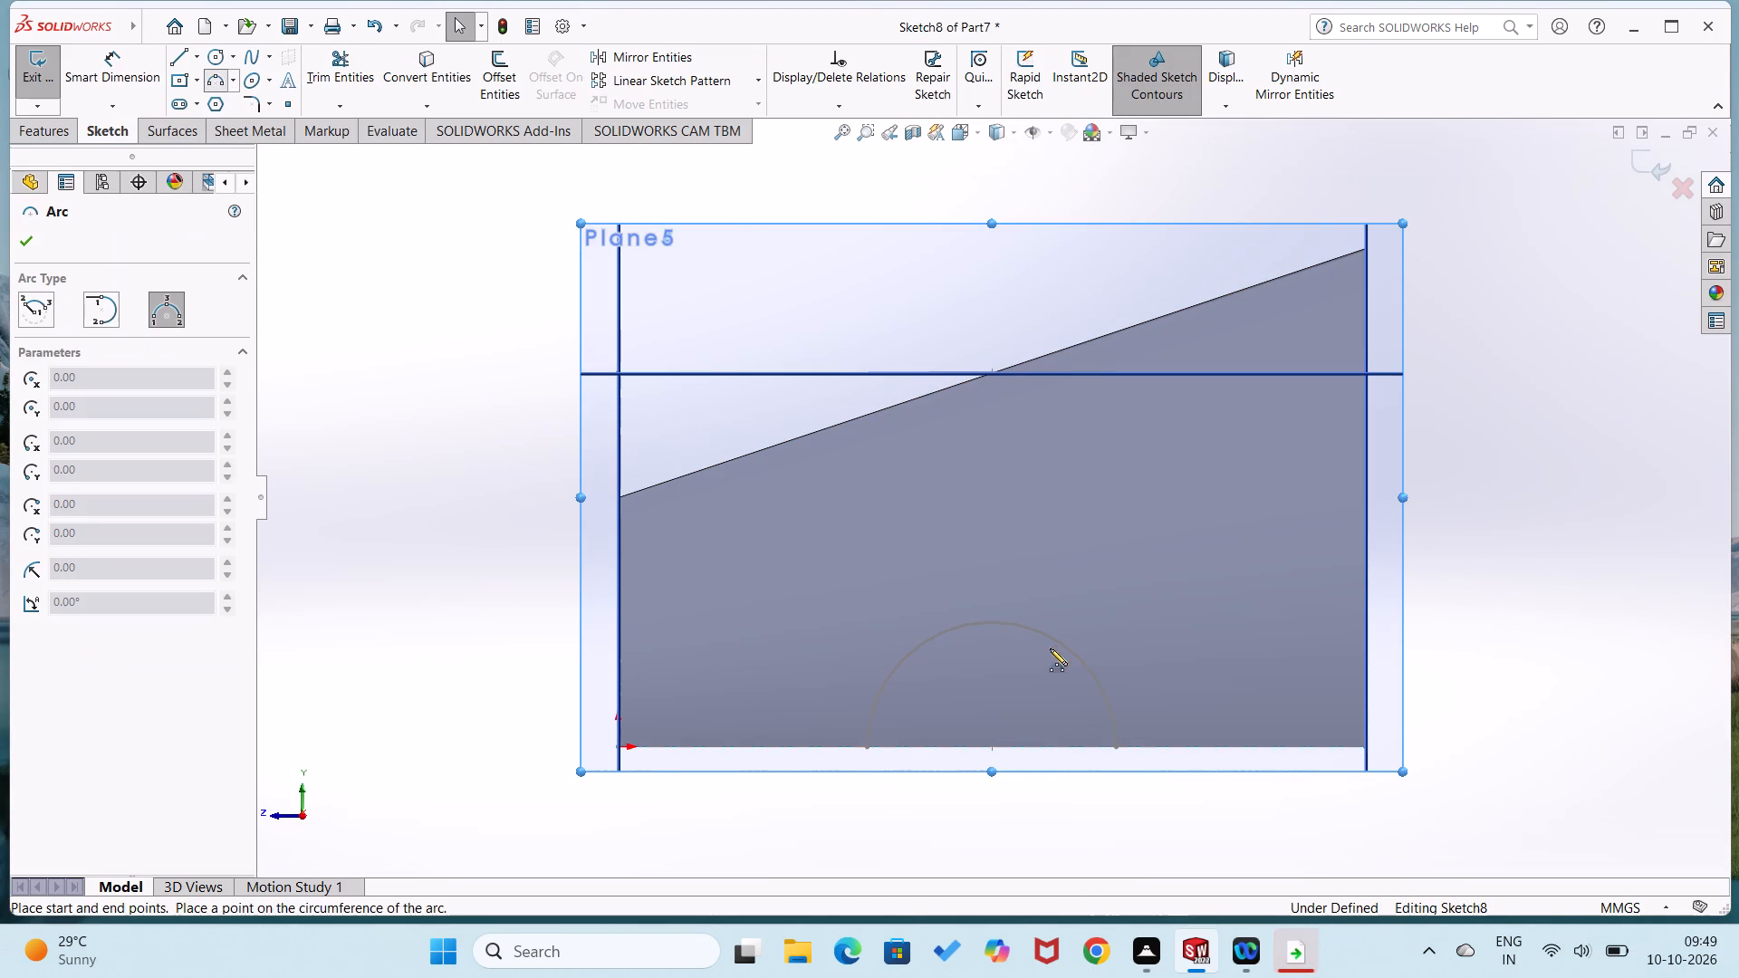
pyautogui.click(991, 752)
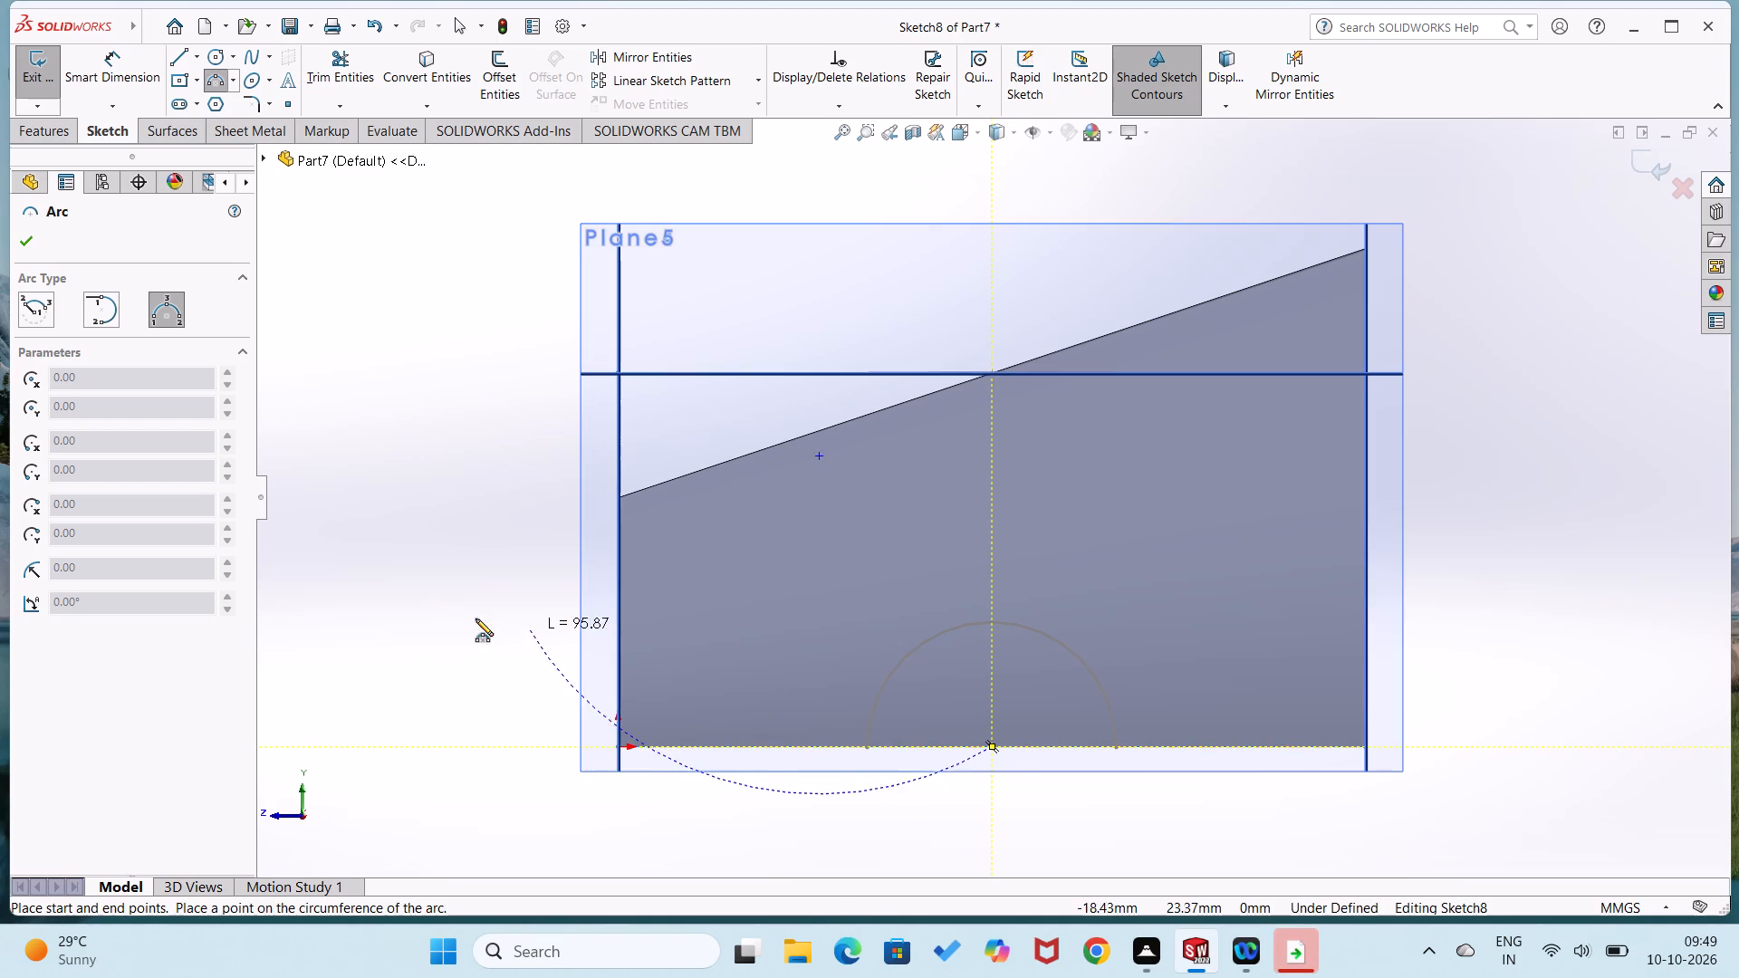
pyautogui.click(40, 307)
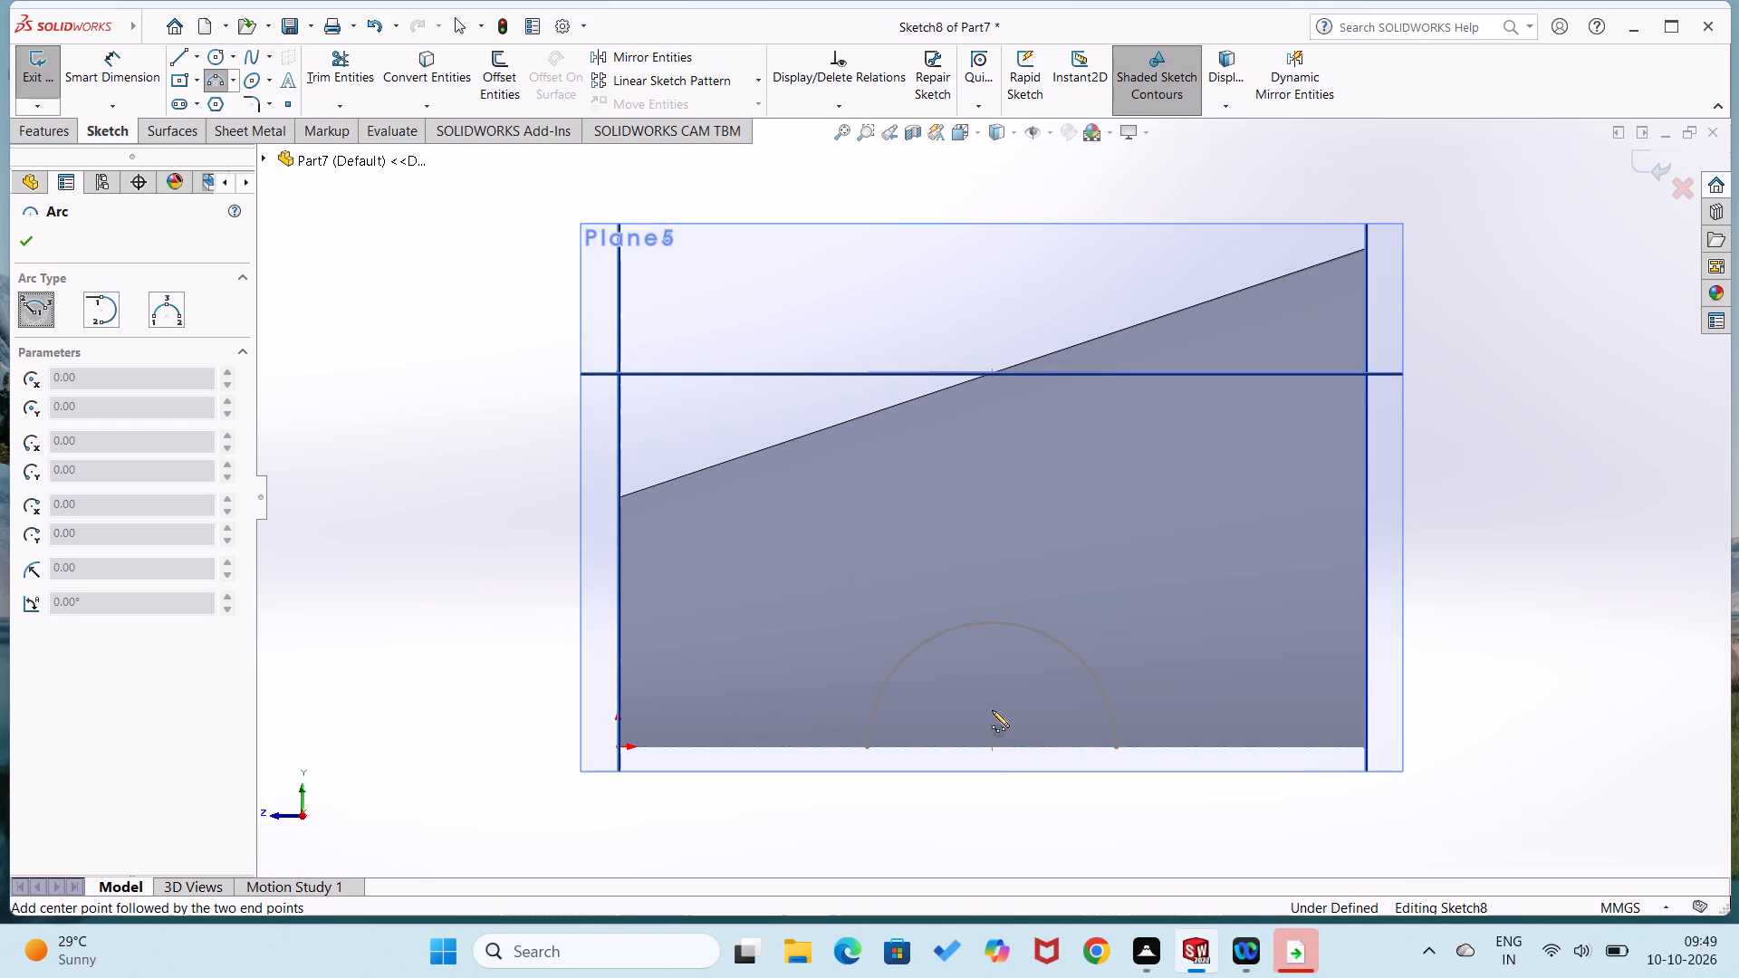
pyautogui.click(992, 745)
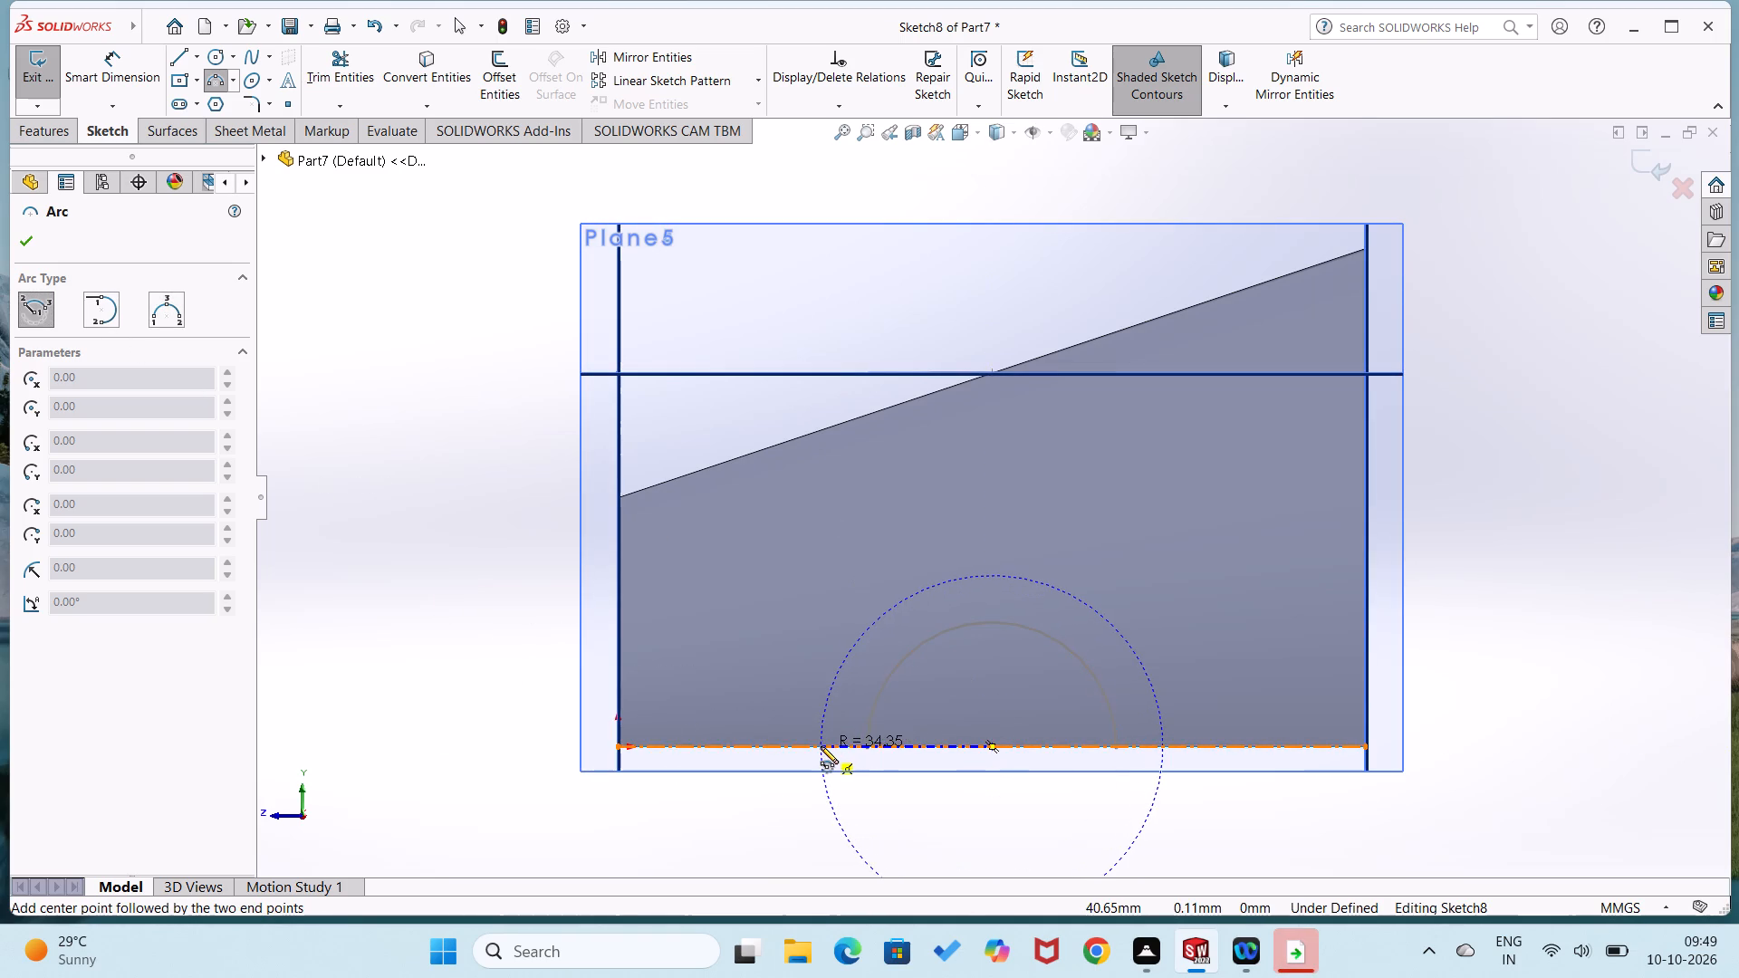
pyautogui.click(794, 747)
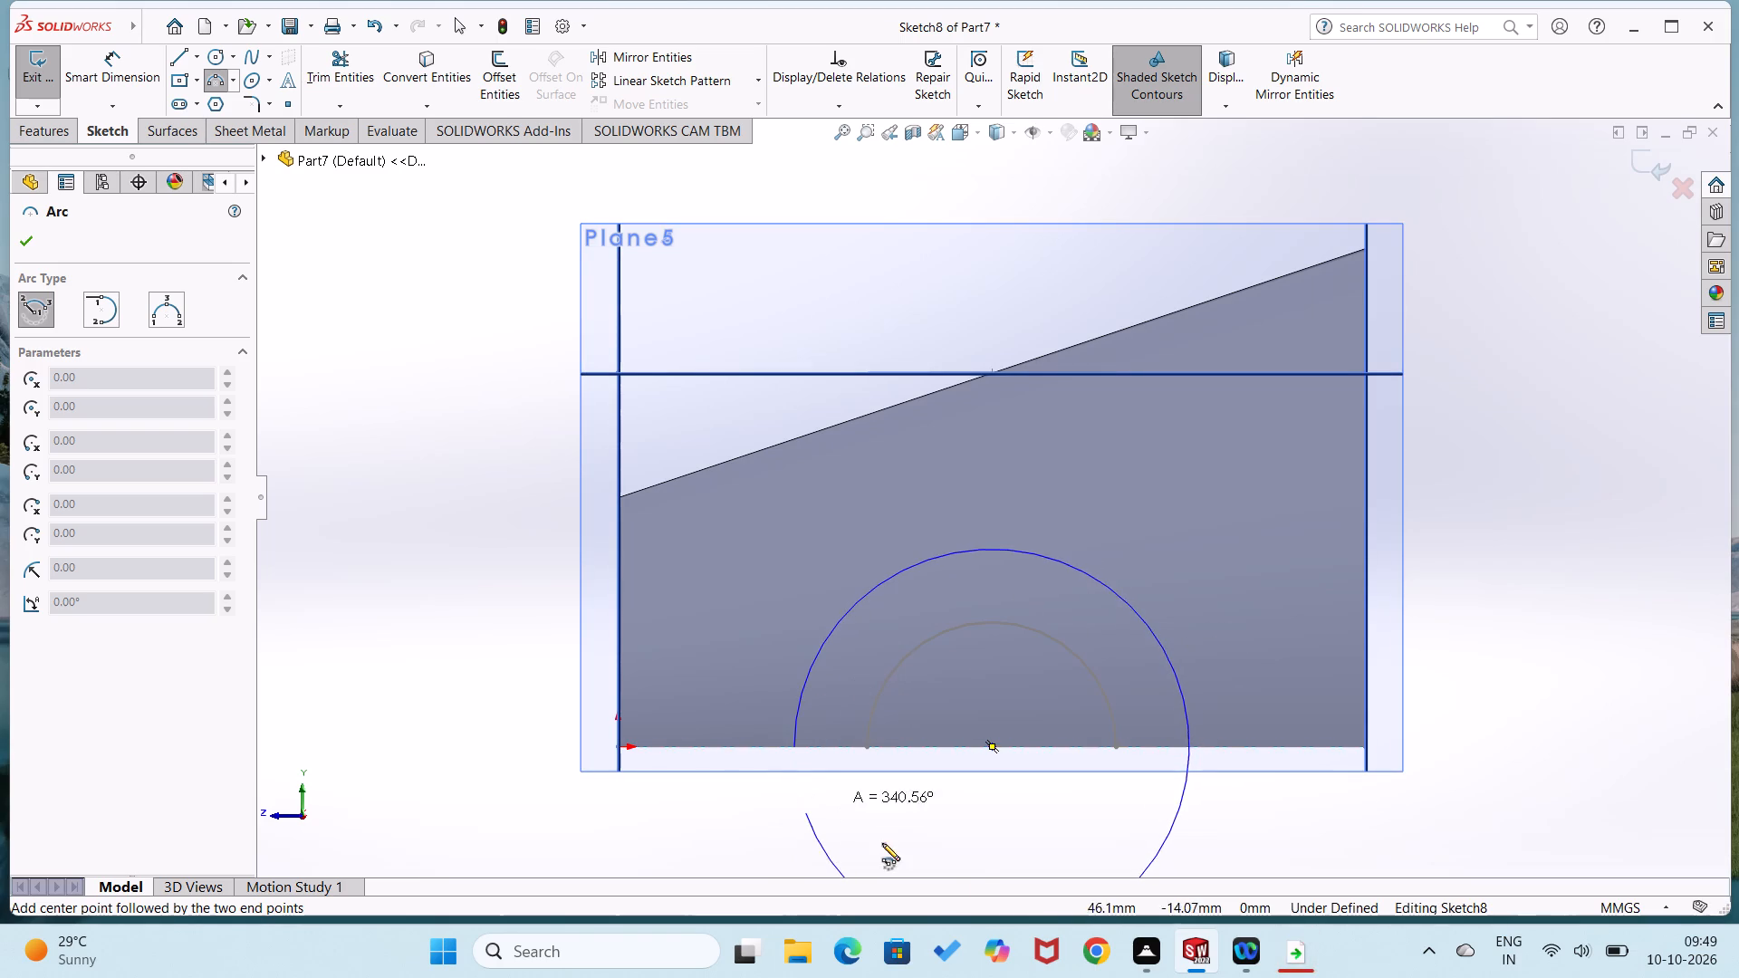
pyautogui.click(1188, 746)
# Dimension the new Plane4 semicircle's radius to 40 mm and exit the sketch.
pyautogui.moveTo(428, 670); pyautogui.dragTo(544, 358, button='right')
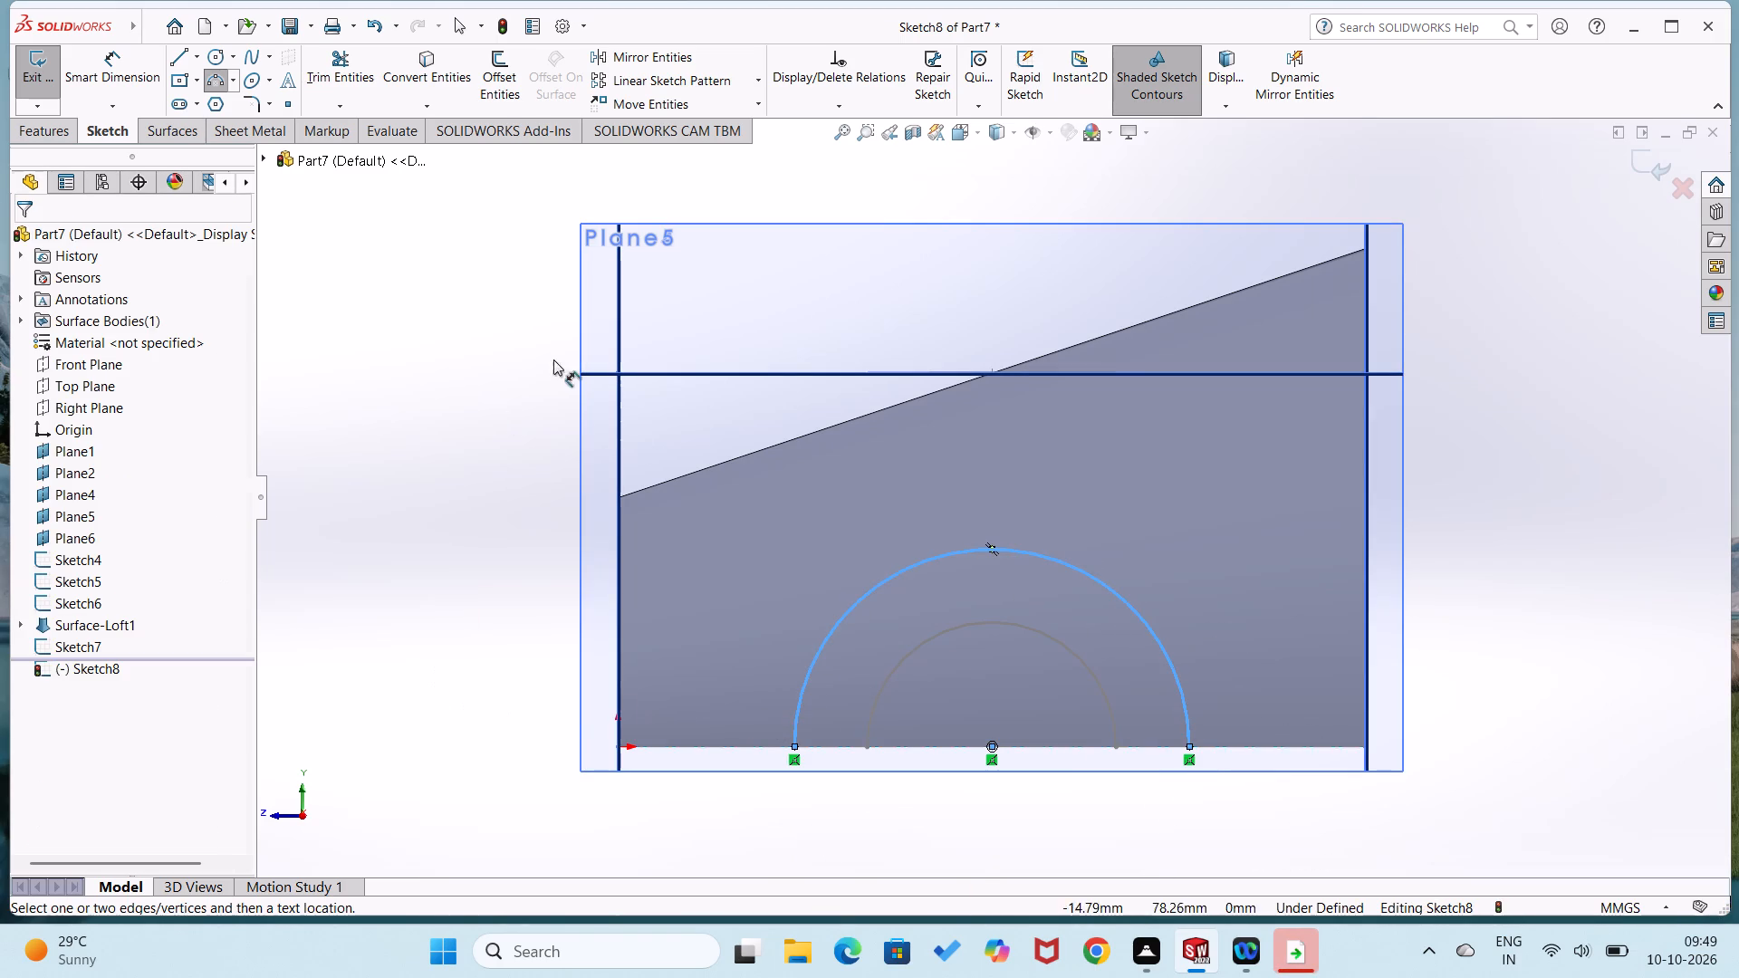
pyautogui.click(894, 574)
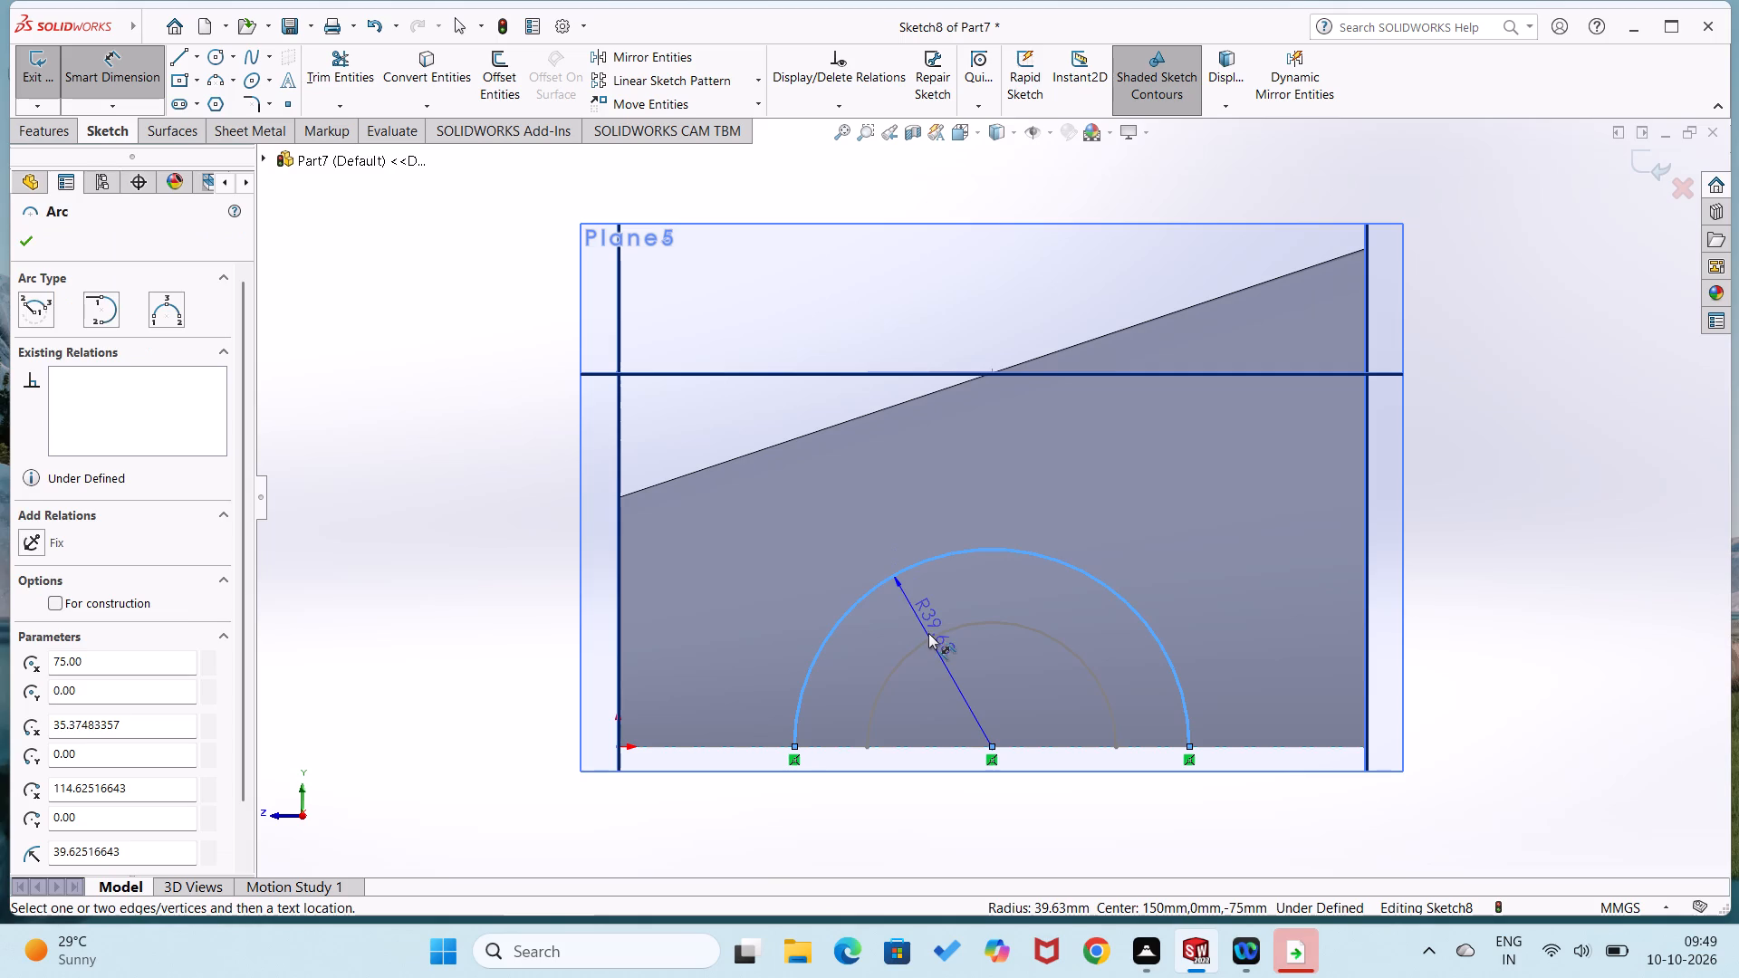
pyautogui.click(928, 632)
pyautogui.write('40')
pyautogui.press('Return')
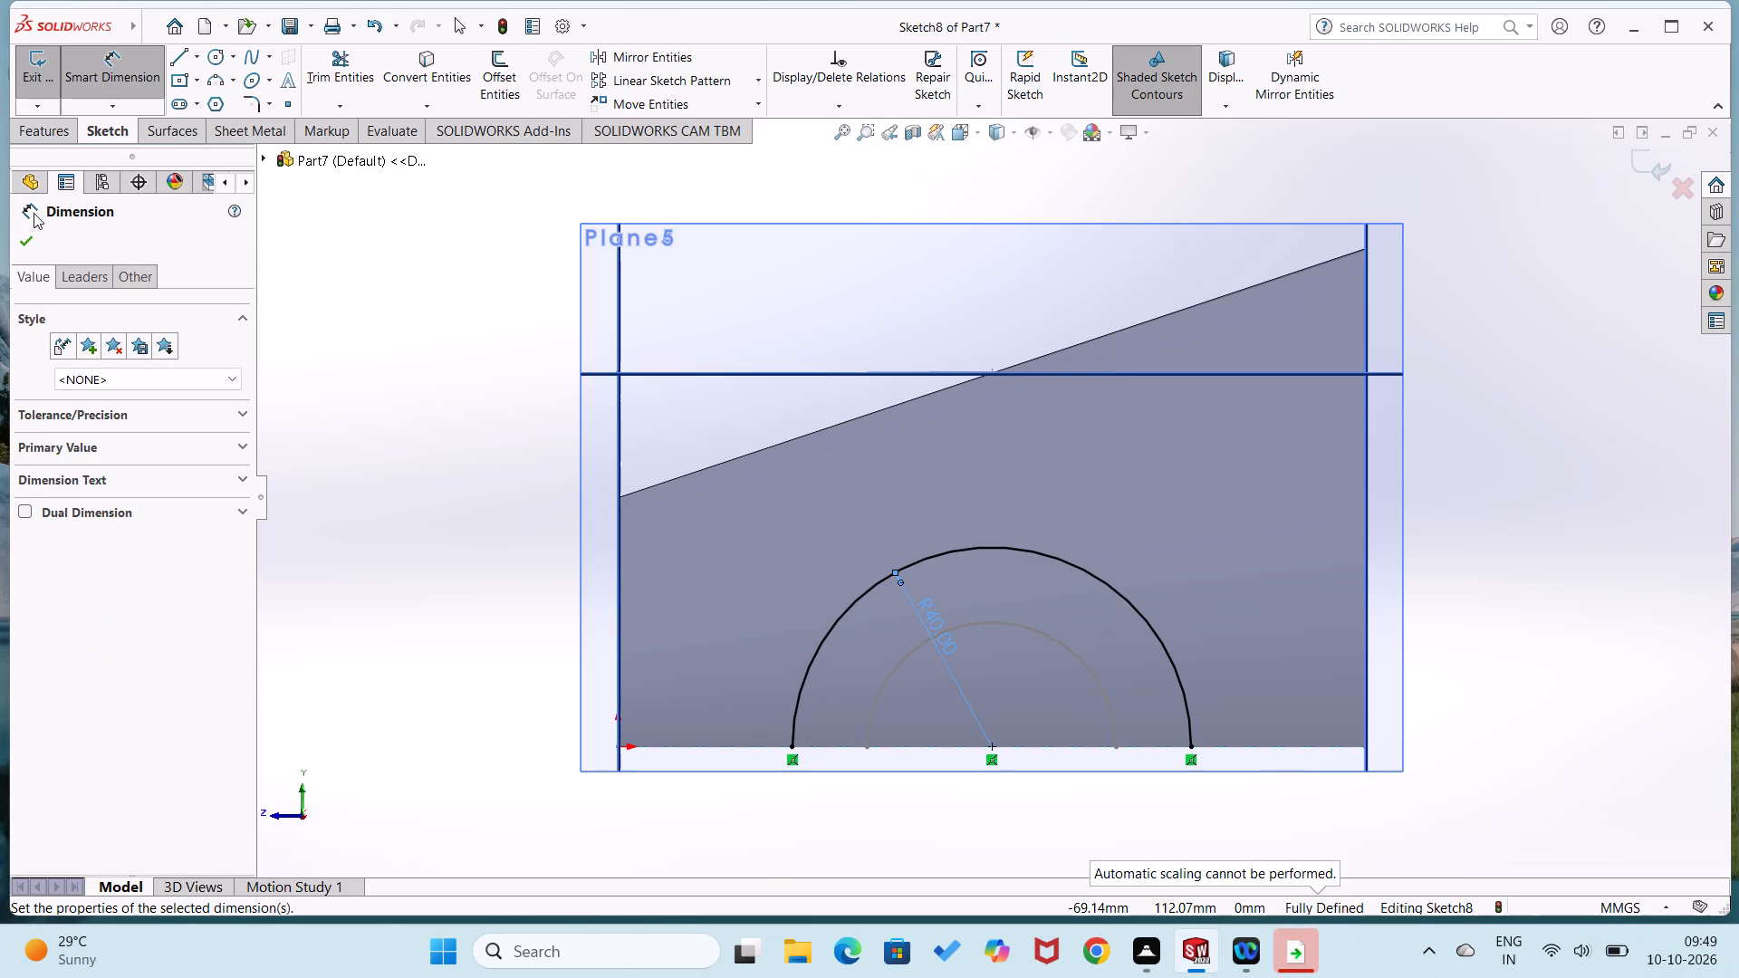
pyautogui.click(28, 243)
pyautogui.click(408, 484)
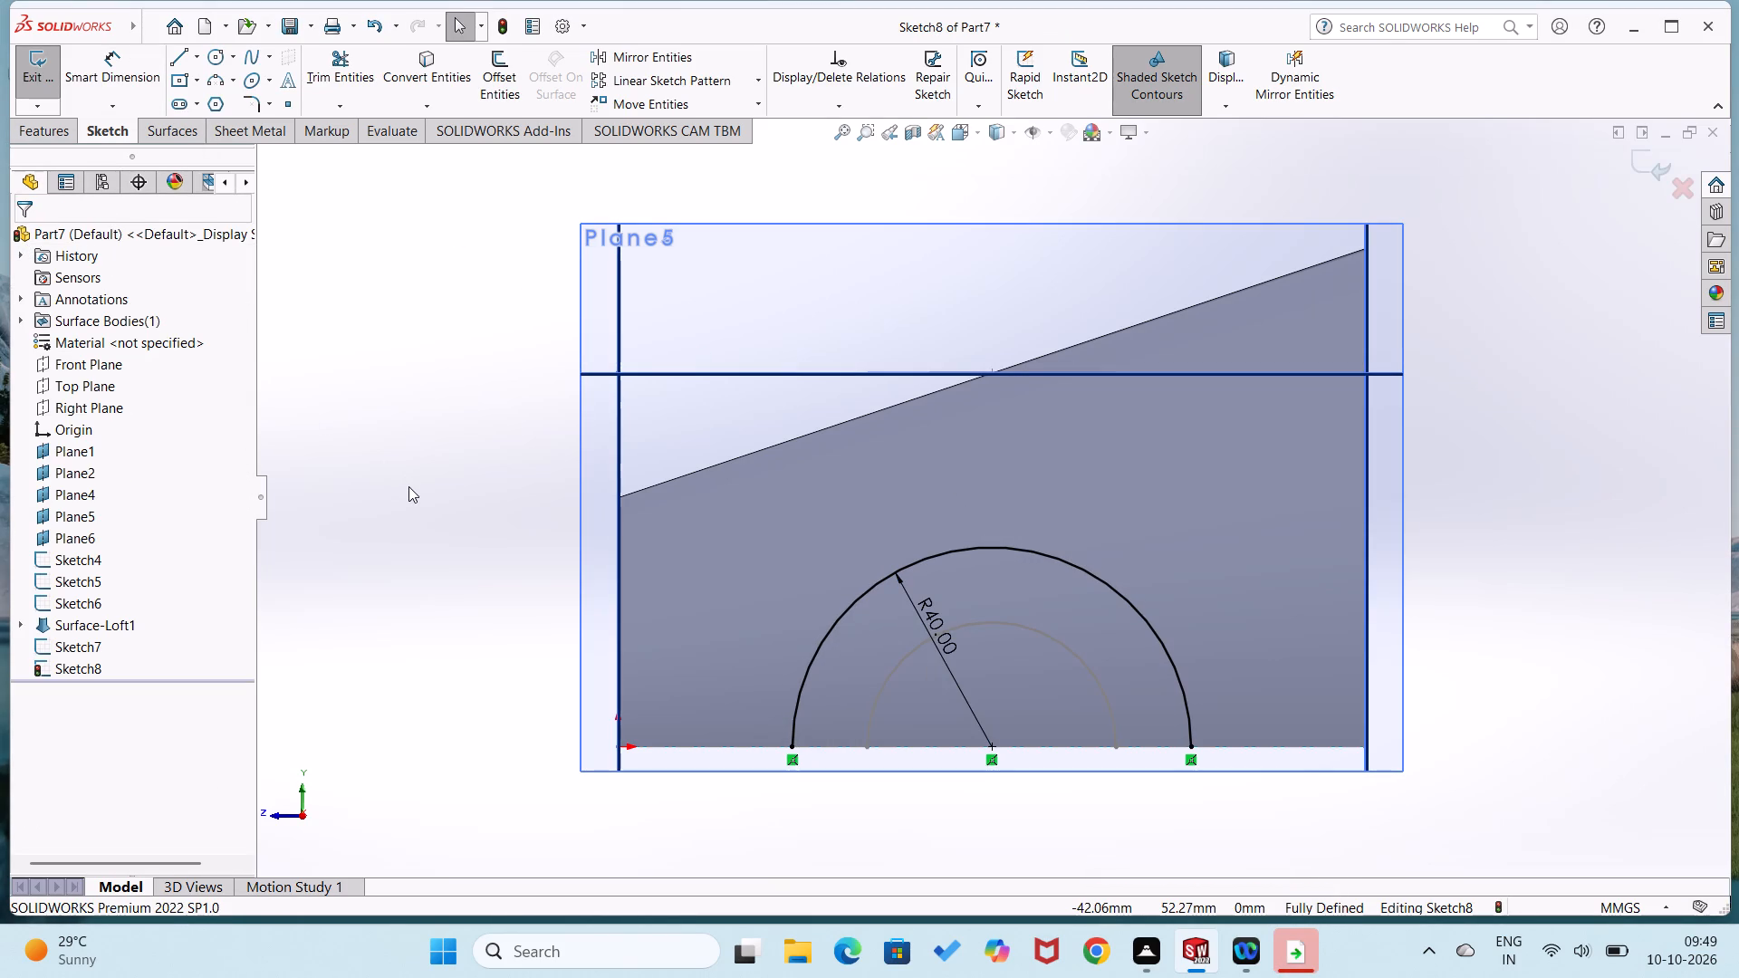
pyautogui.click(27, 74)
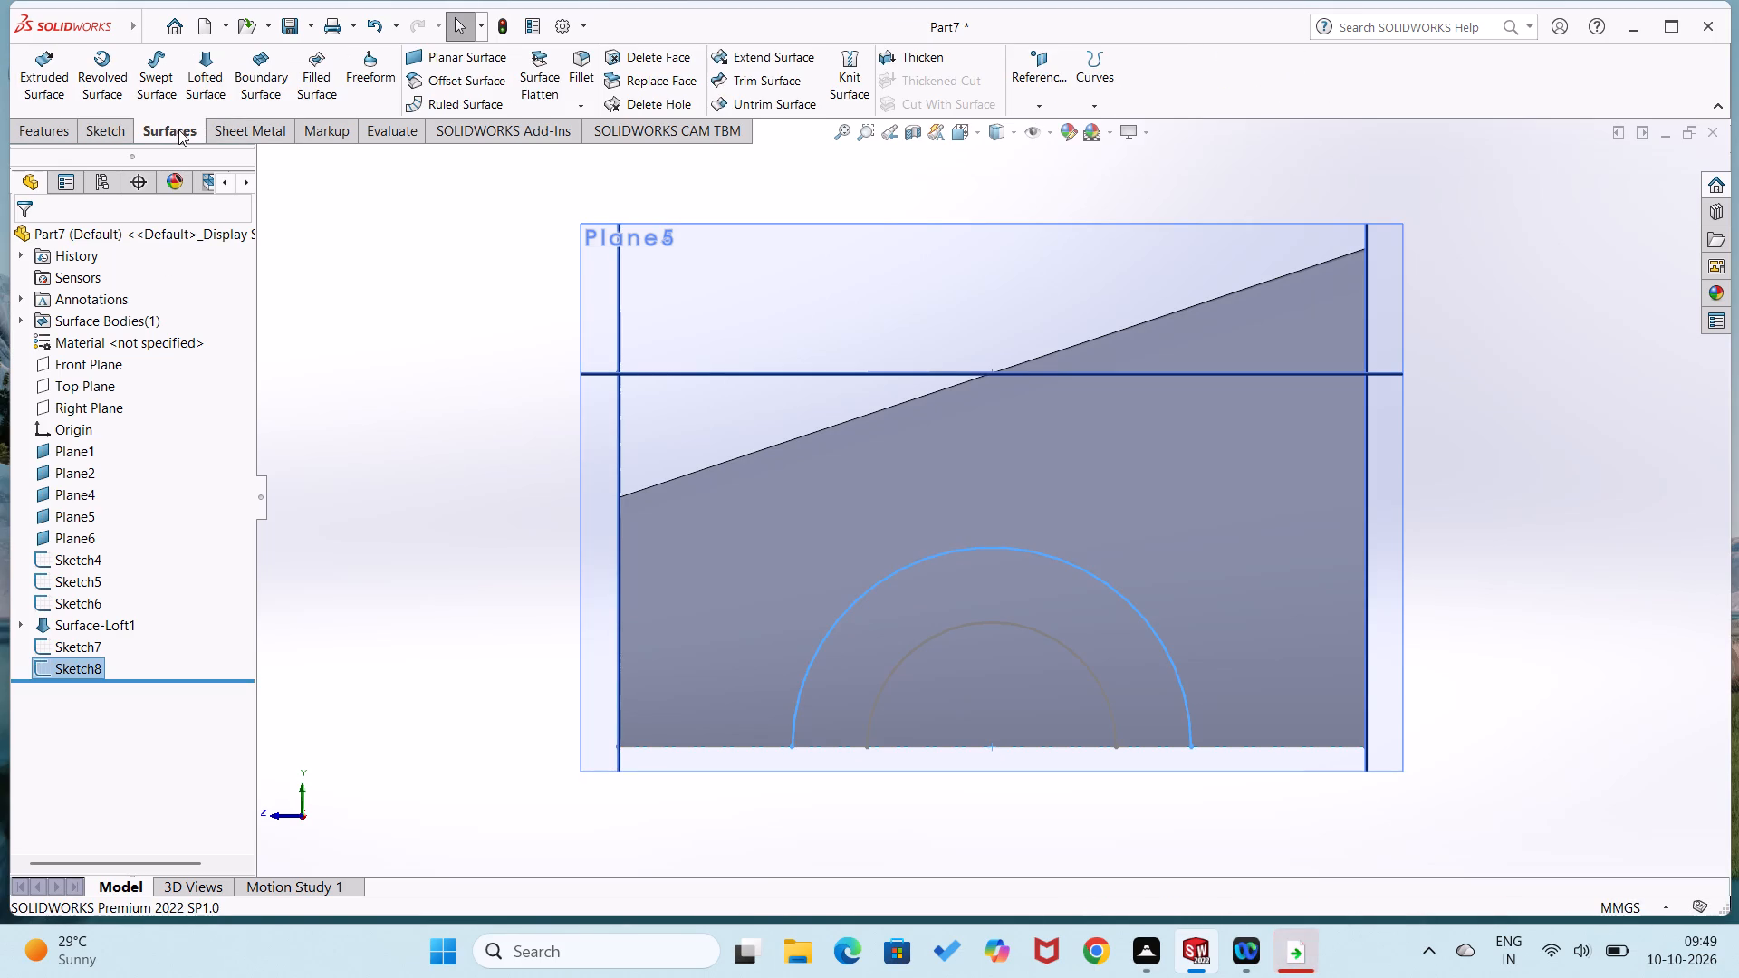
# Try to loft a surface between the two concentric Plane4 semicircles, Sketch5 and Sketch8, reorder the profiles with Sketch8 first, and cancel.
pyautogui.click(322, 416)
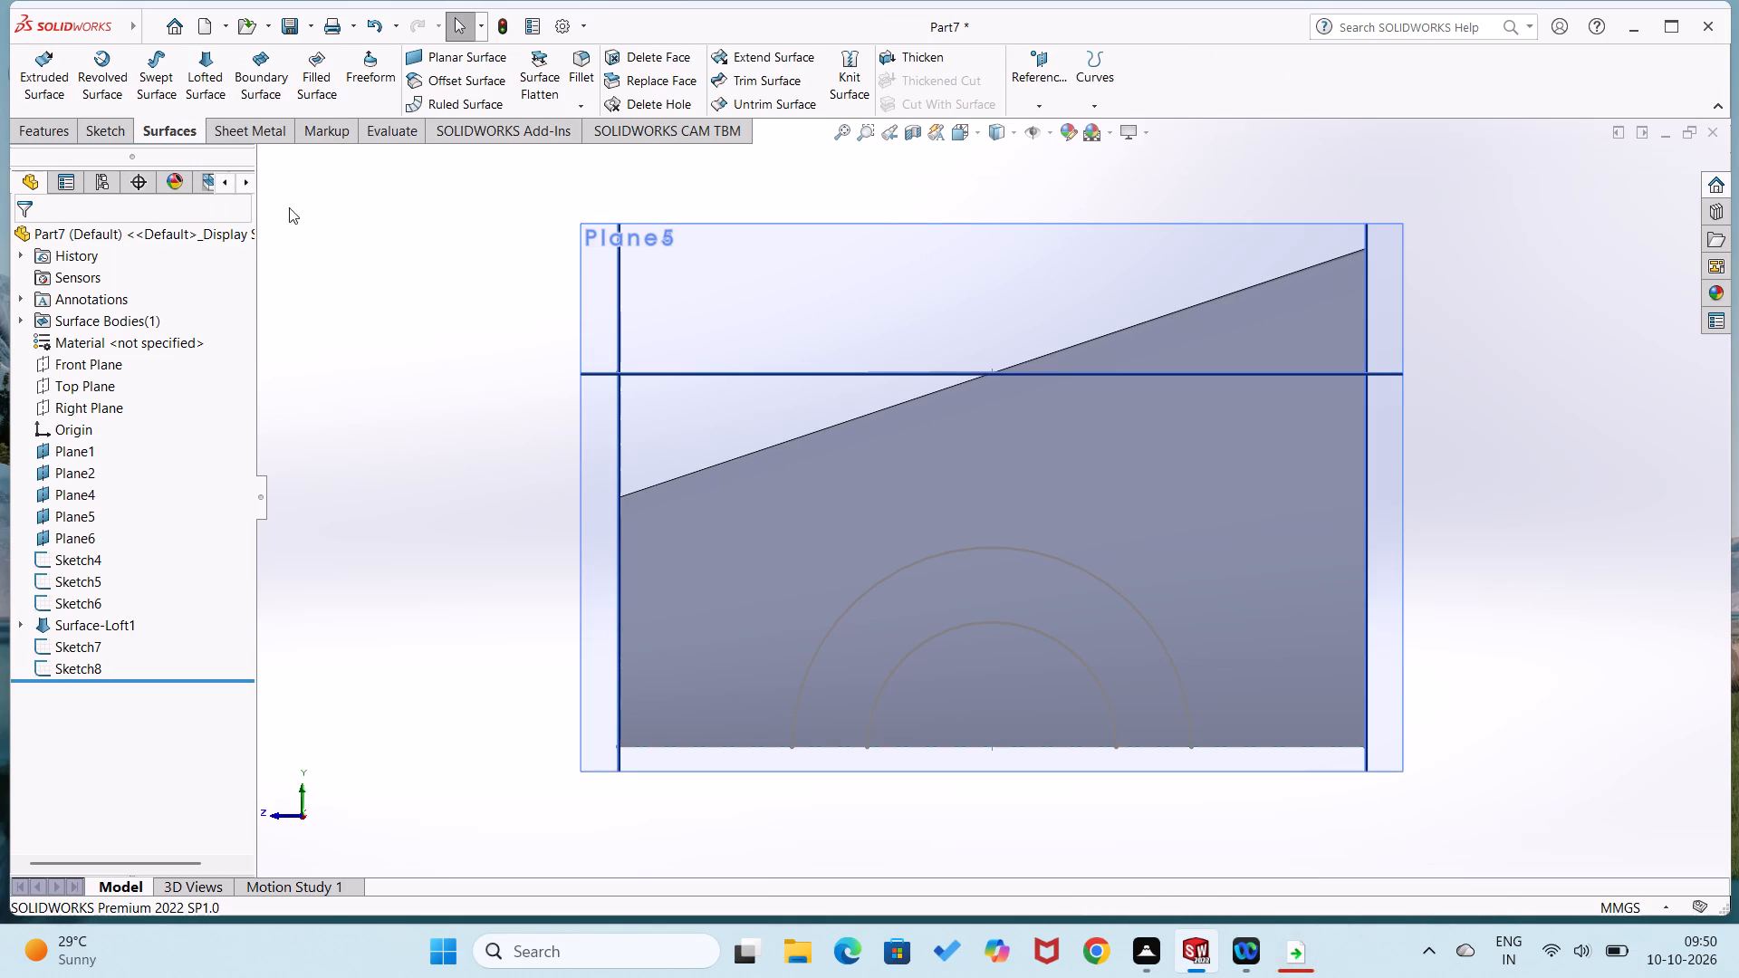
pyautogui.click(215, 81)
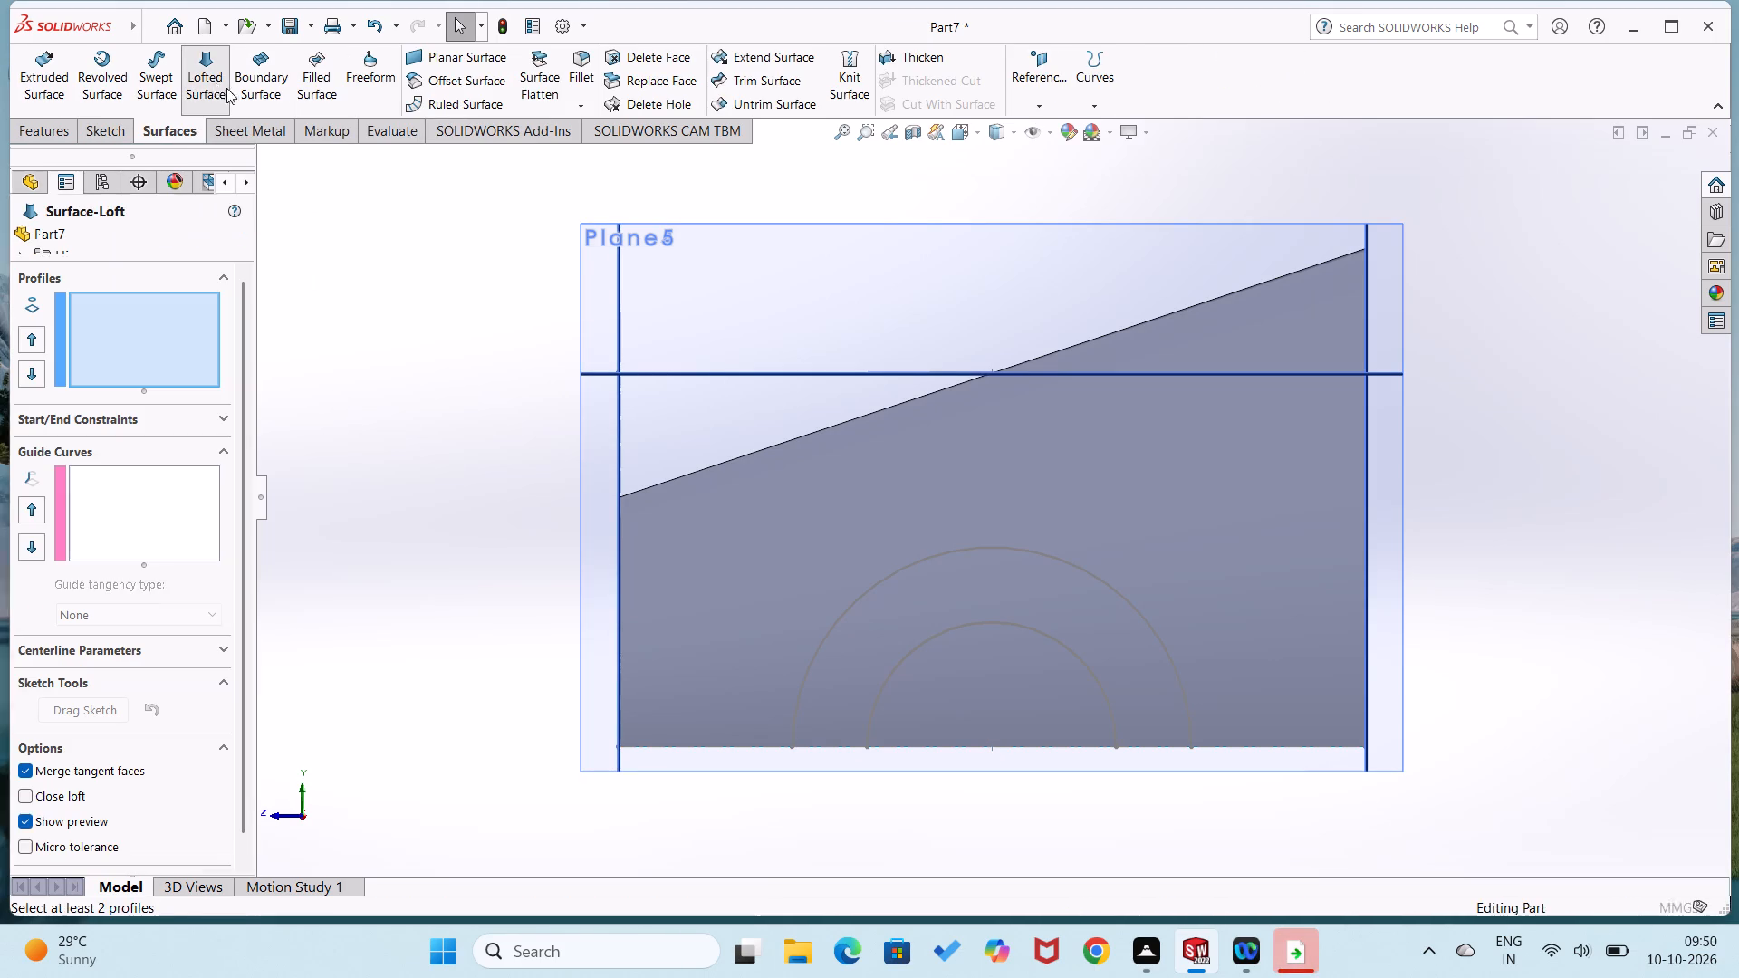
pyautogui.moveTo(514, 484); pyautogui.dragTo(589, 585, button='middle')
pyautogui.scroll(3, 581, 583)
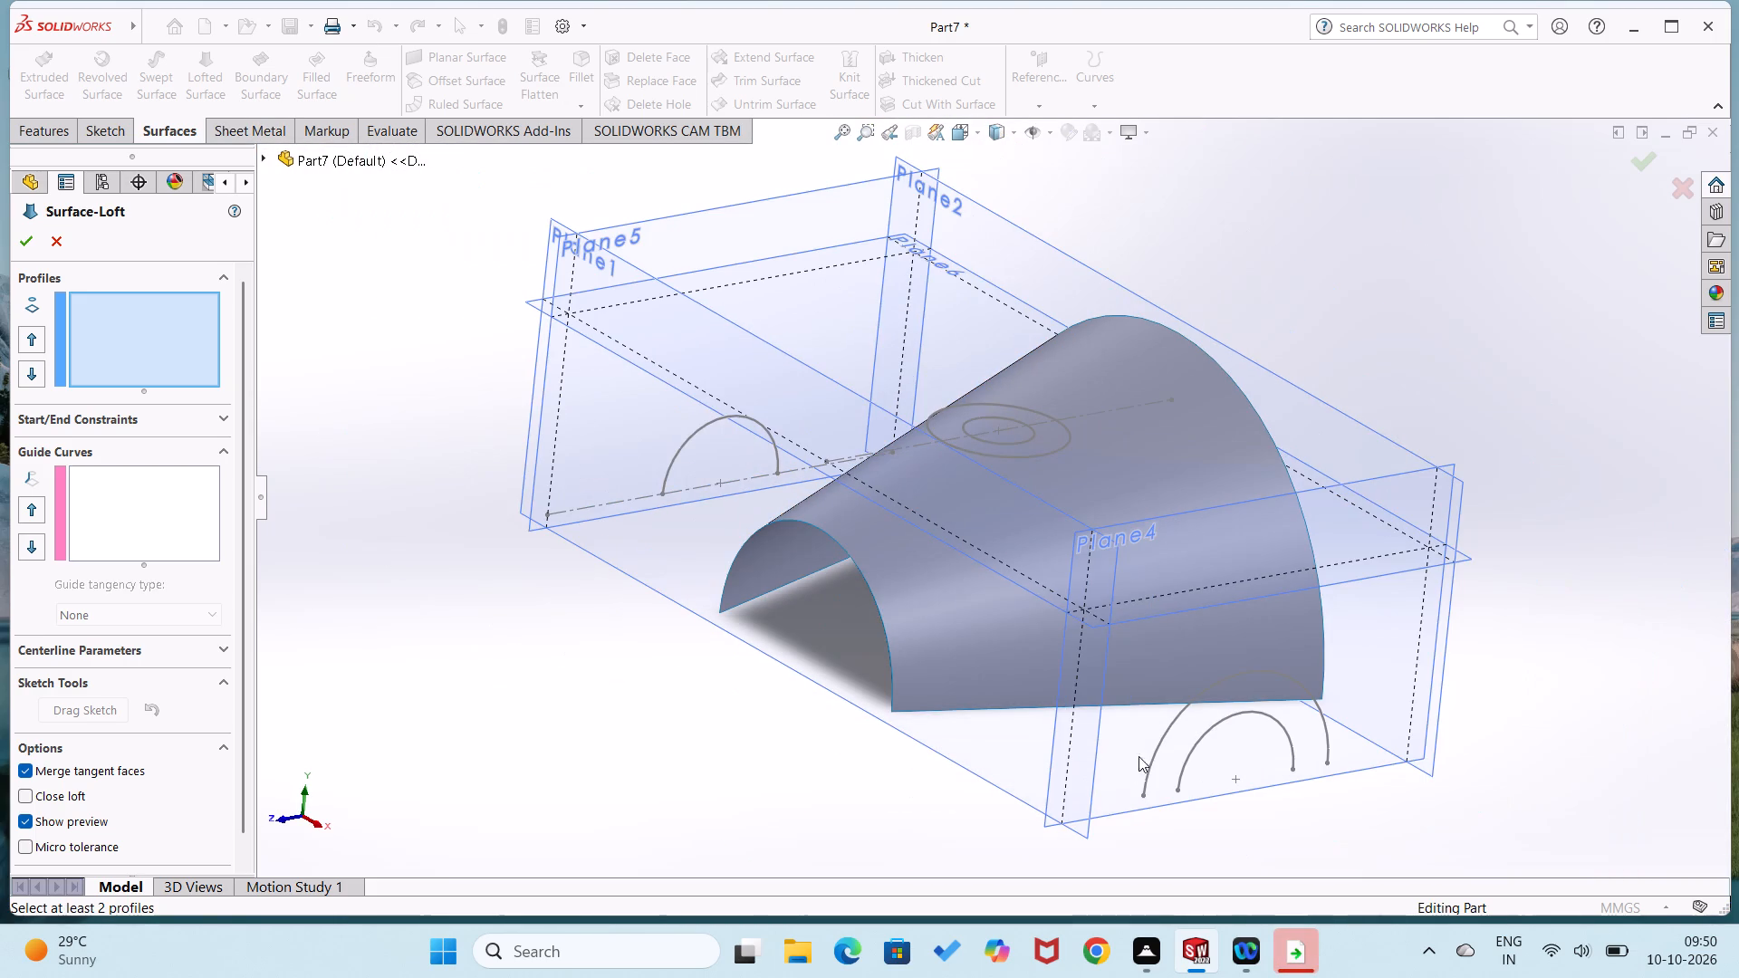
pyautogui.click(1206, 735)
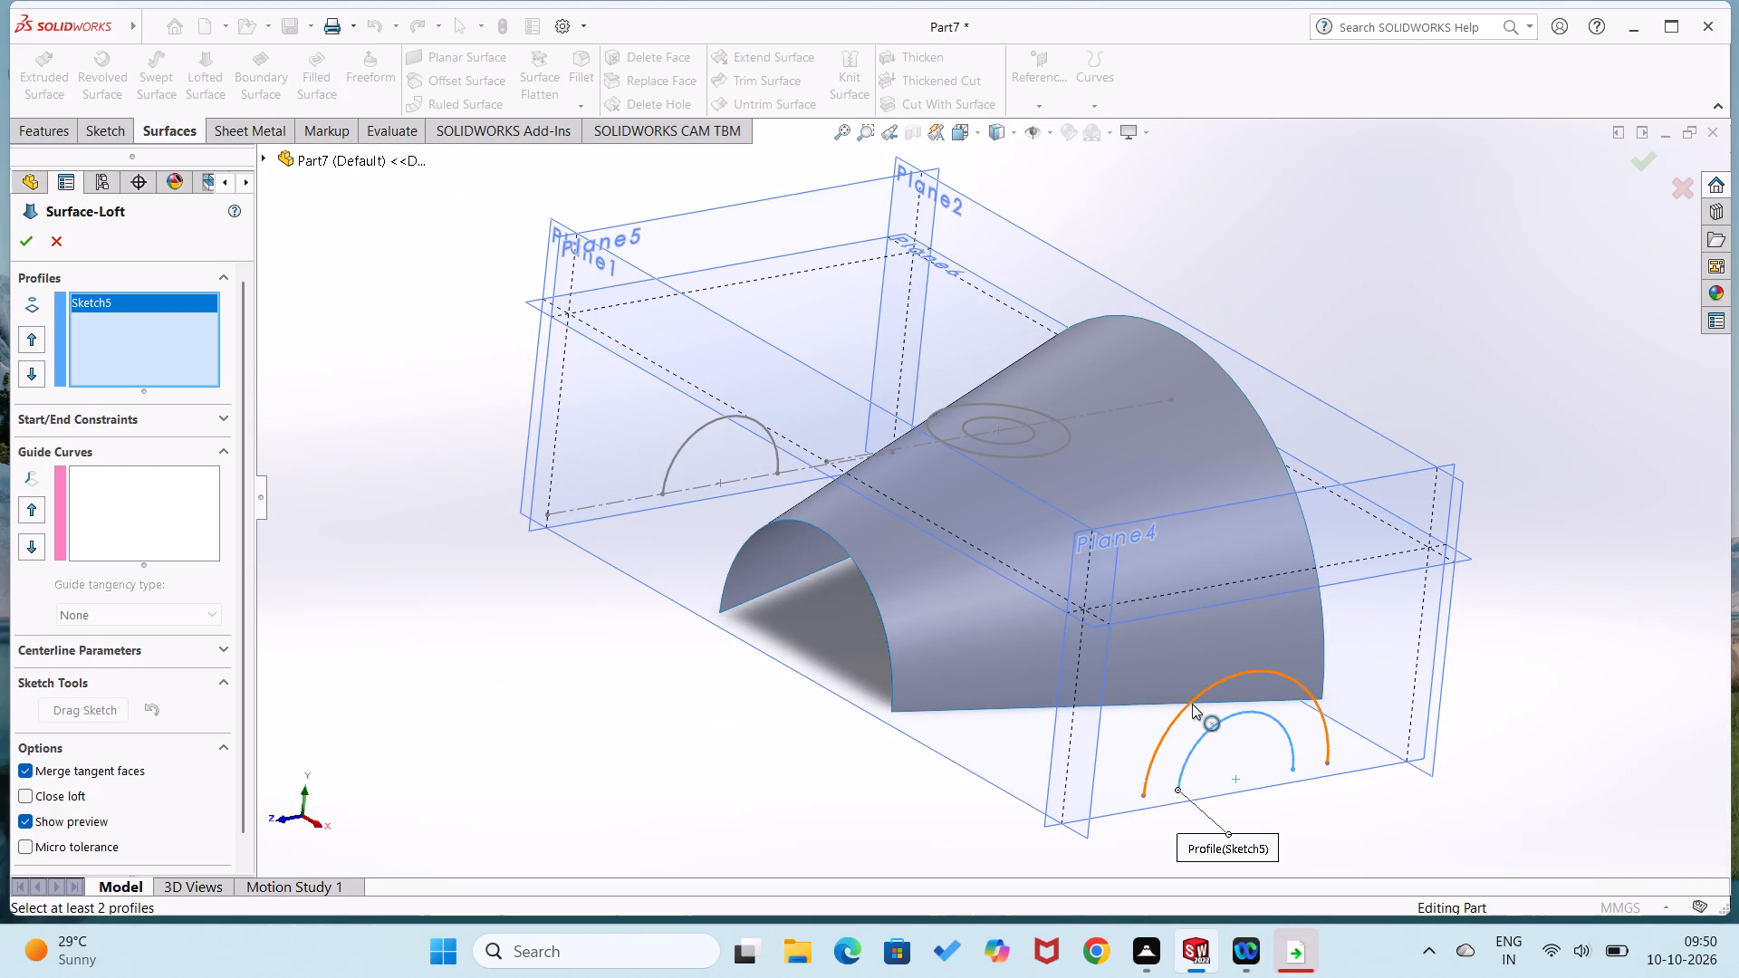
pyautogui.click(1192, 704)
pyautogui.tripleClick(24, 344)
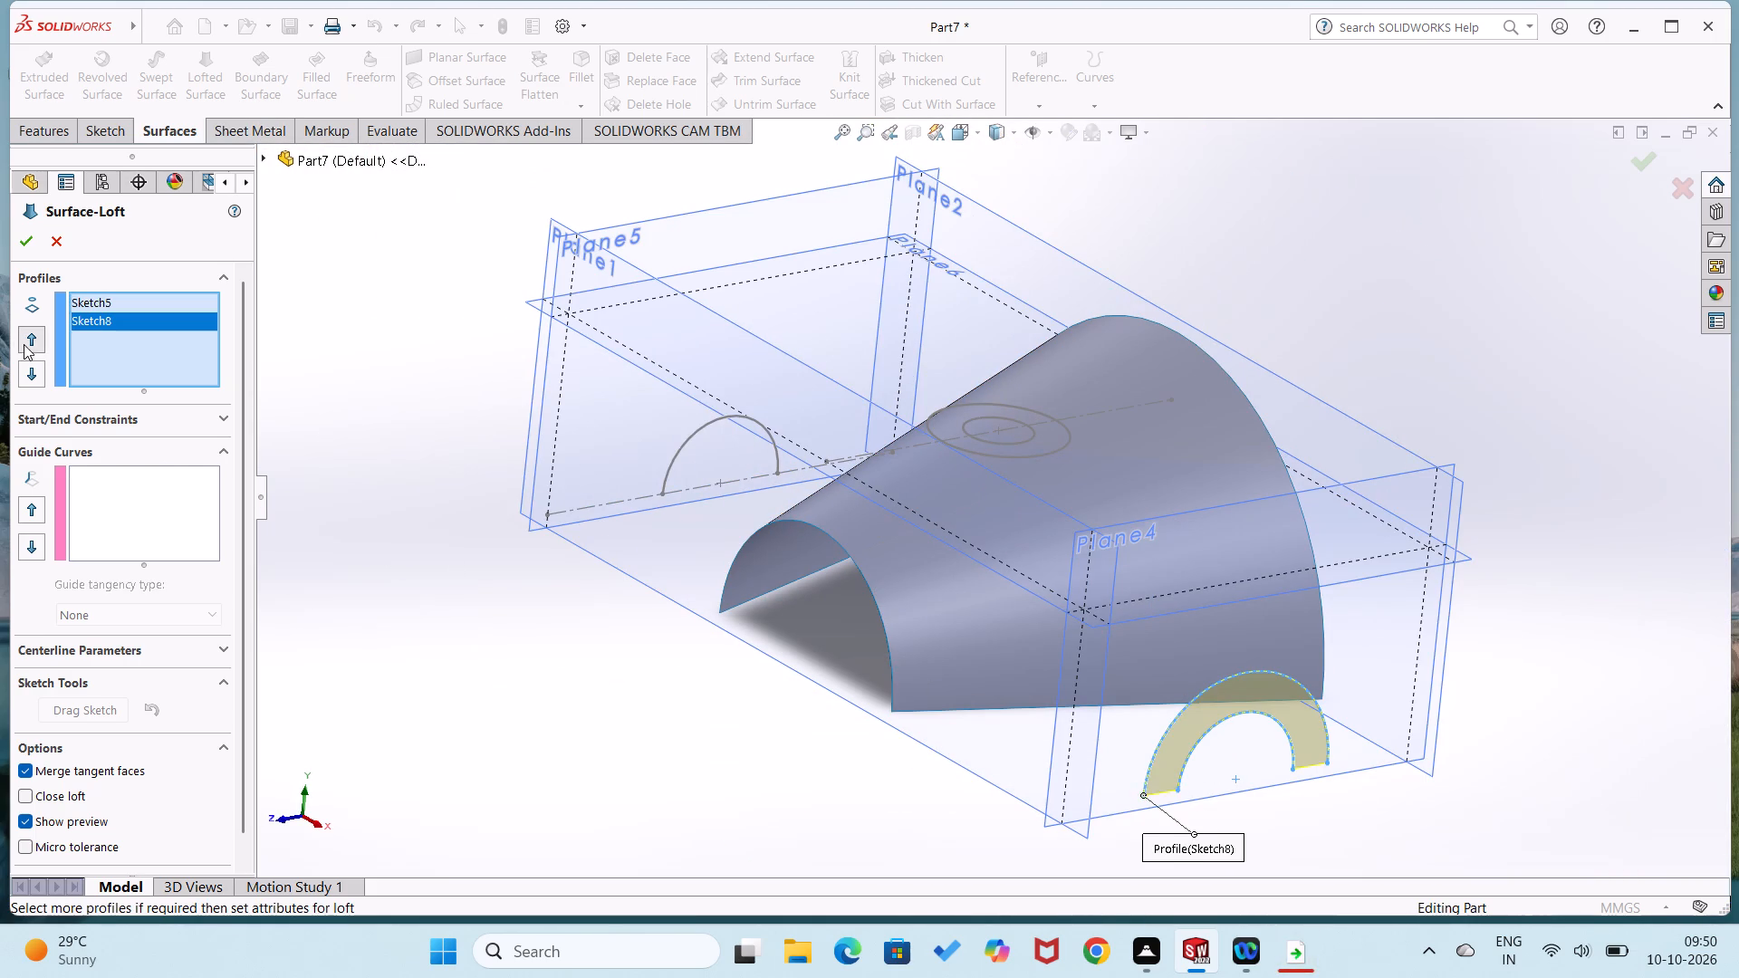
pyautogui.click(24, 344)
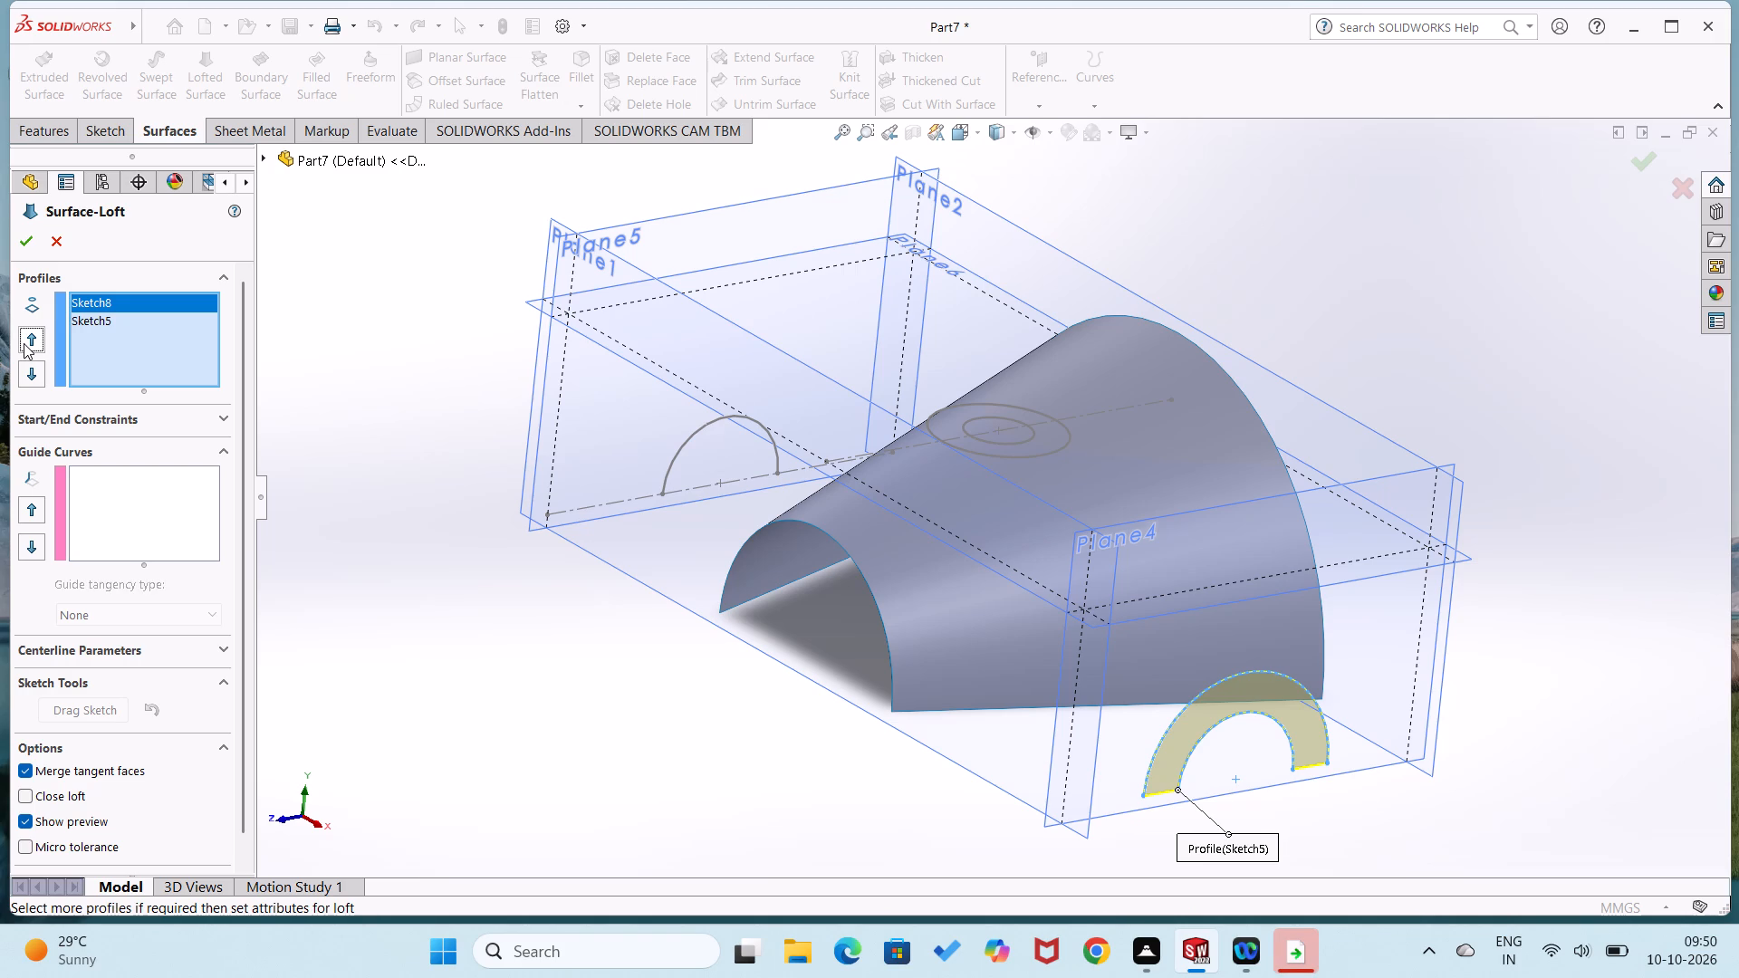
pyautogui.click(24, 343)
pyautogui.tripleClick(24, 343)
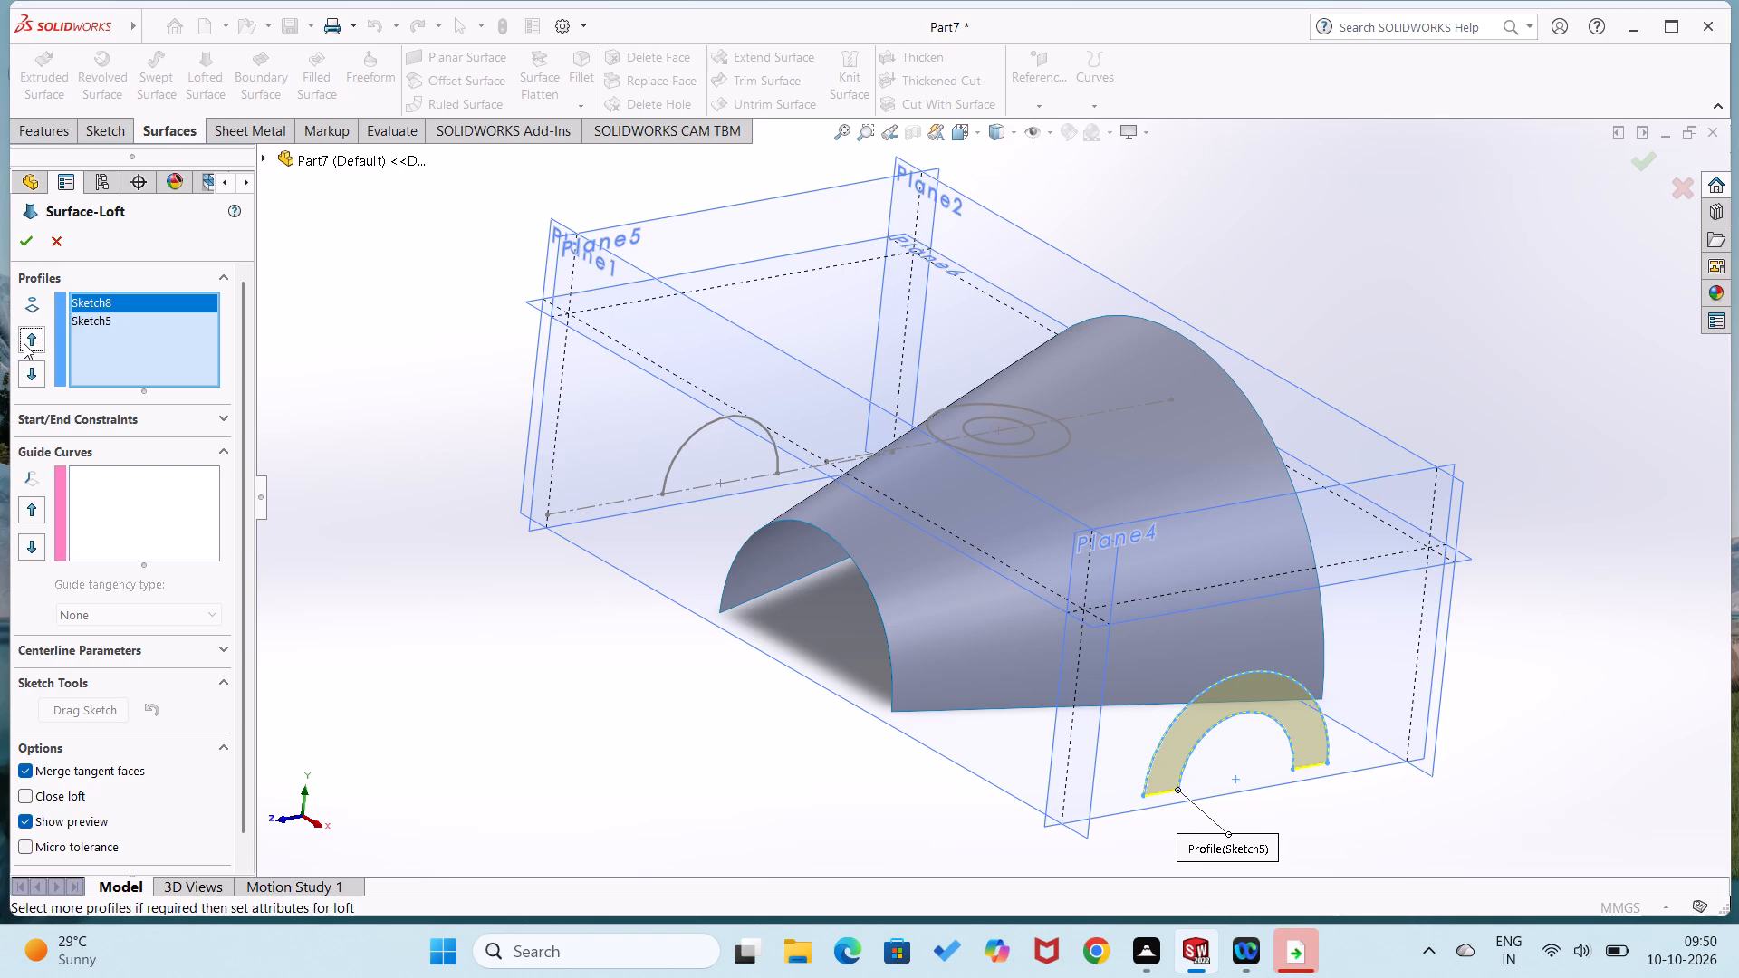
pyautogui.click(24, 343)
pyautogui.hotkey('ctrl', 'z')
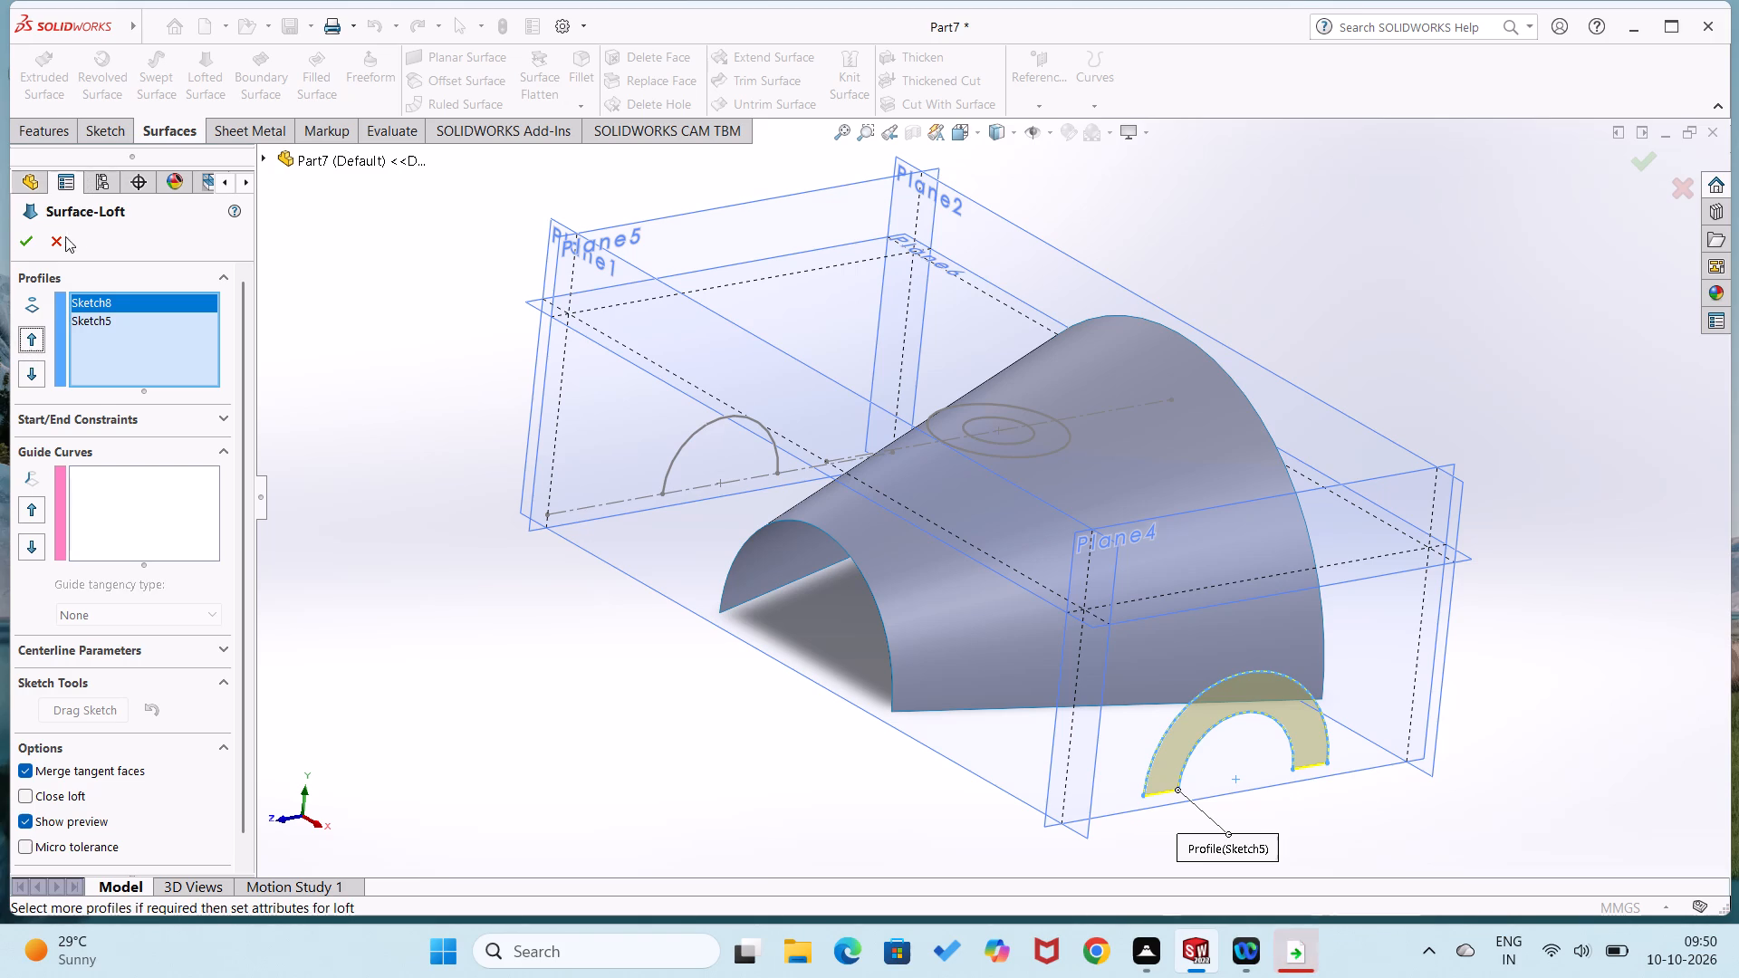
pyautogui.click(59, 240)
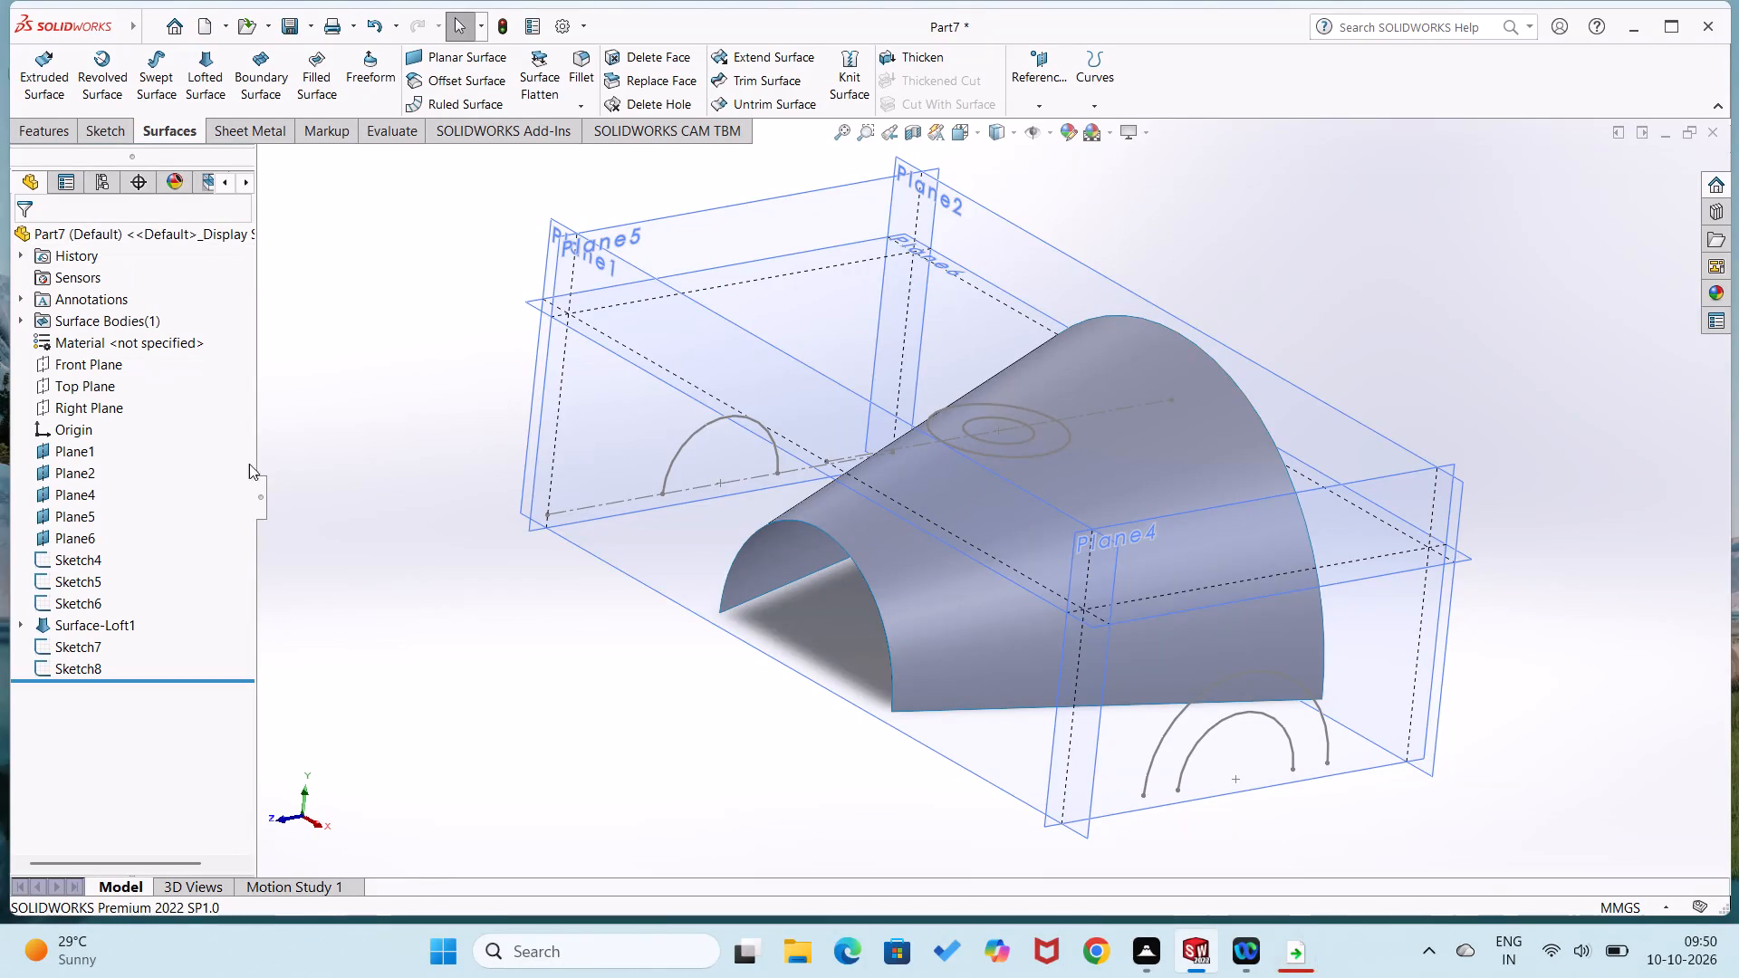
# Start a sketch on Plane4, join the inner and outer semicircle endpoints on both sides with horizontal lines about 15 mm long, and exit the sketch.
pyautogui.rightClick(1171, 675)
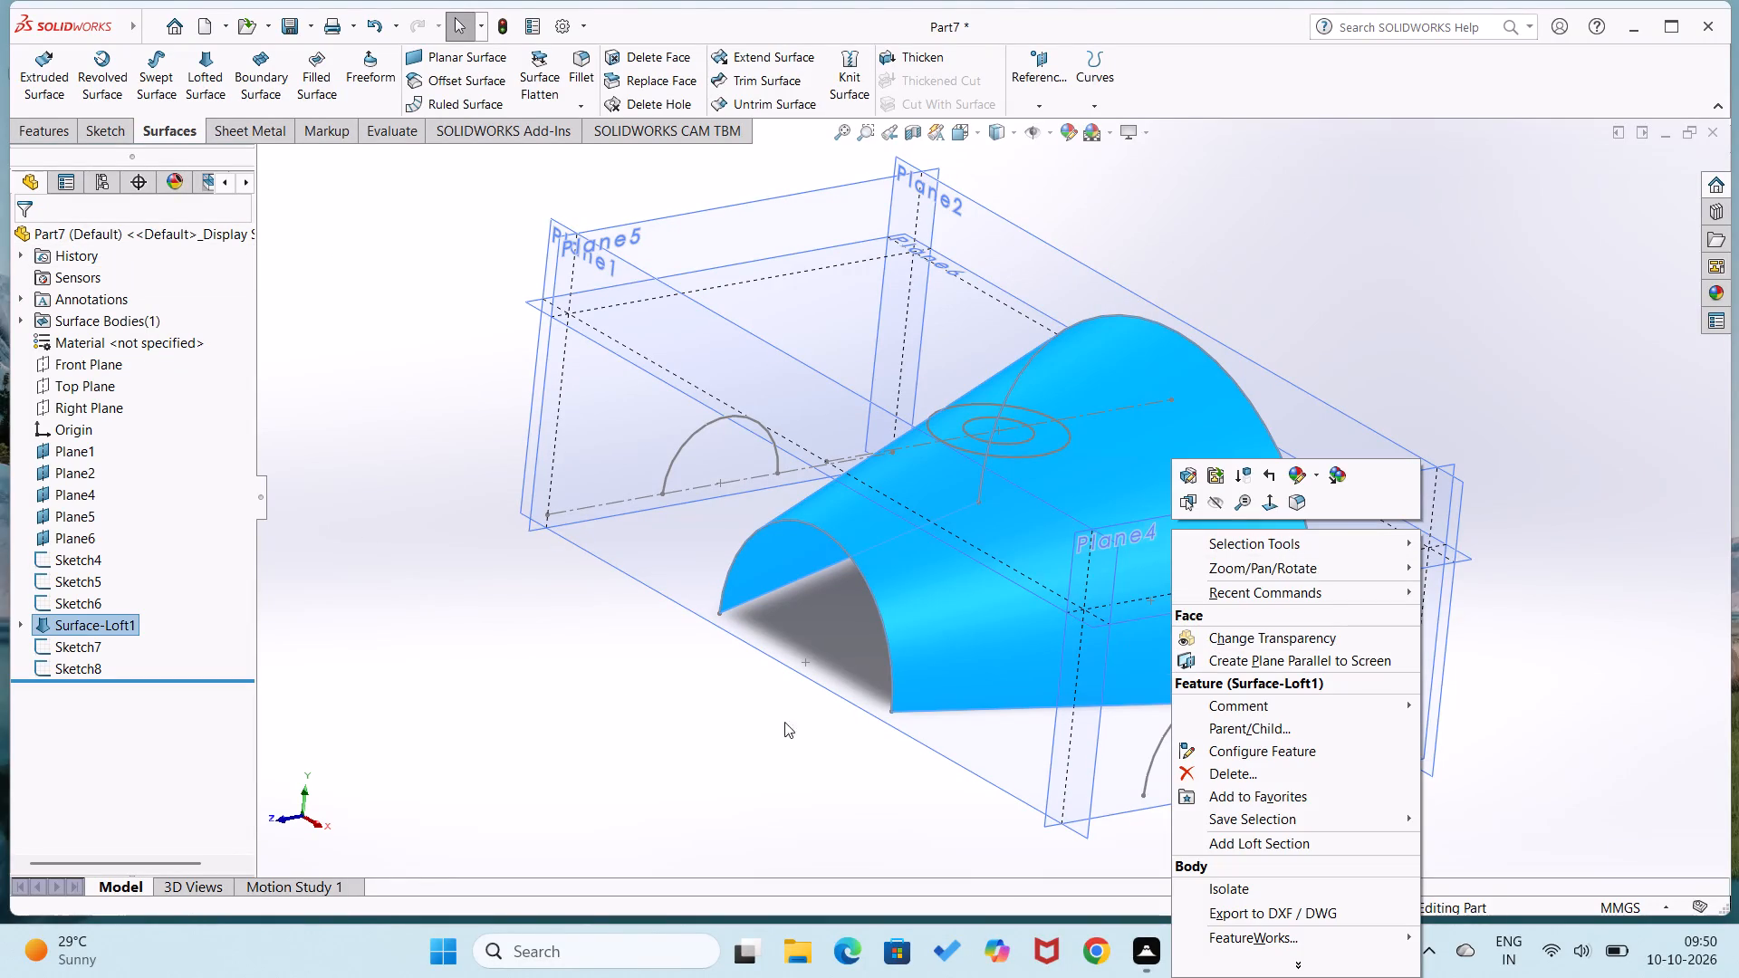
pyautogui.click(273, 691)
pyautogui.rightClick(1322, 505)
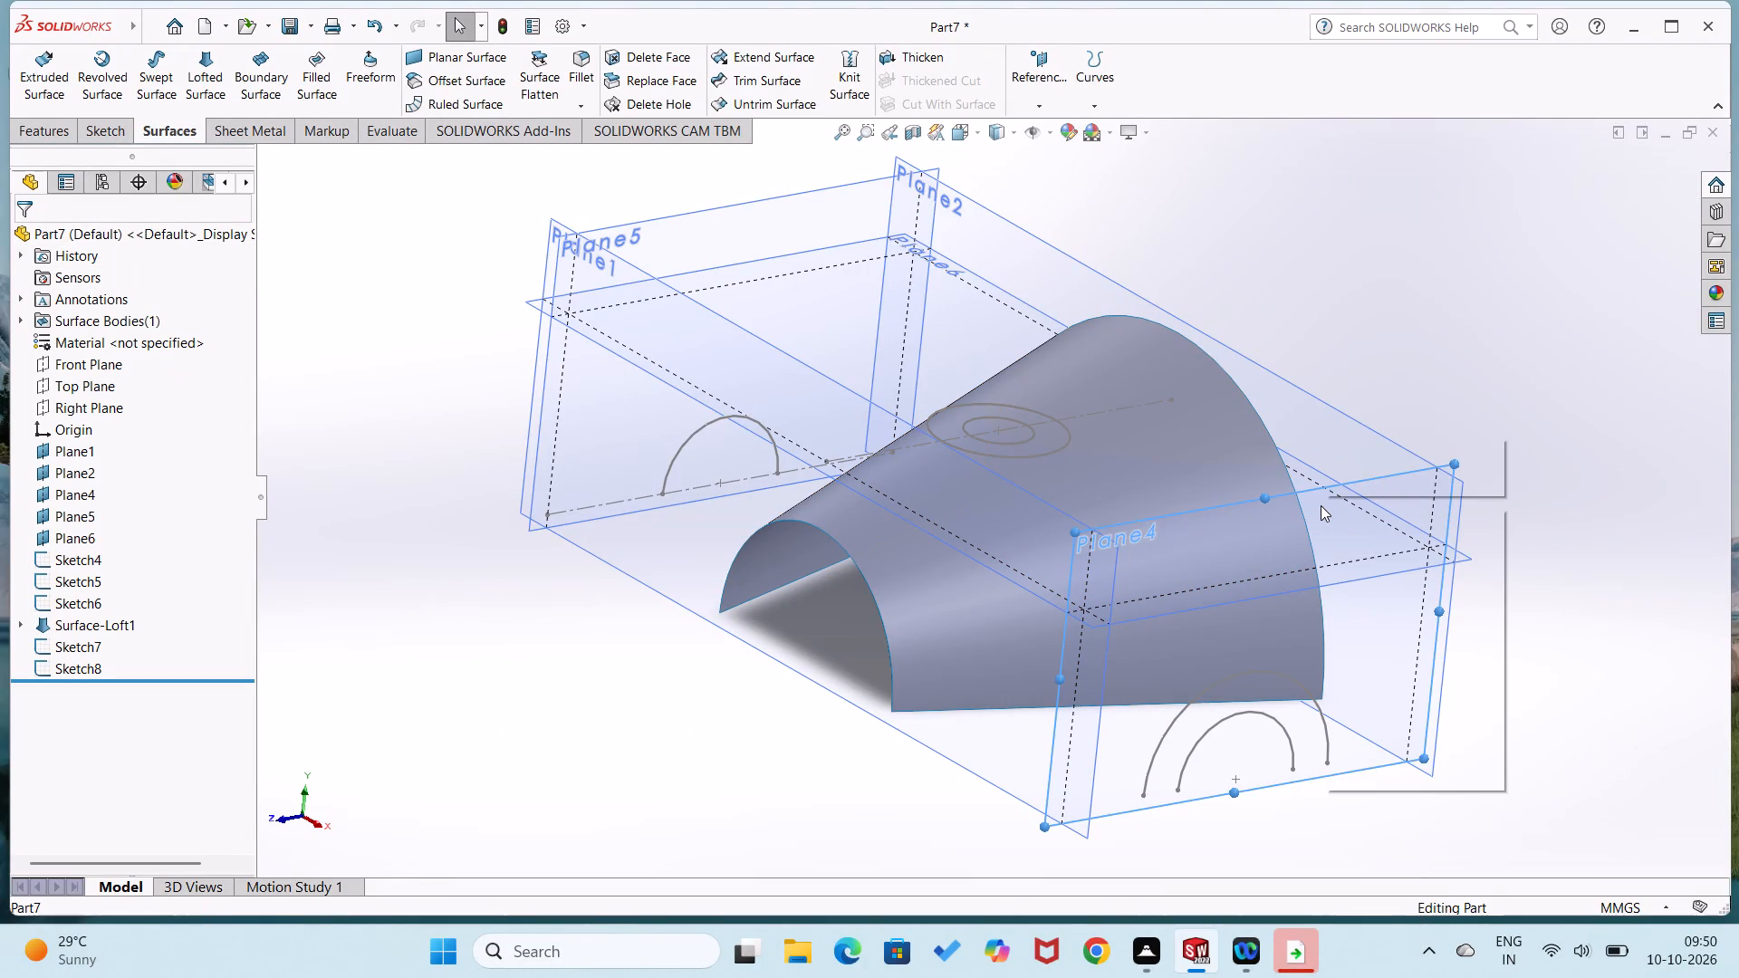
pyautogui.click(1360, 481)
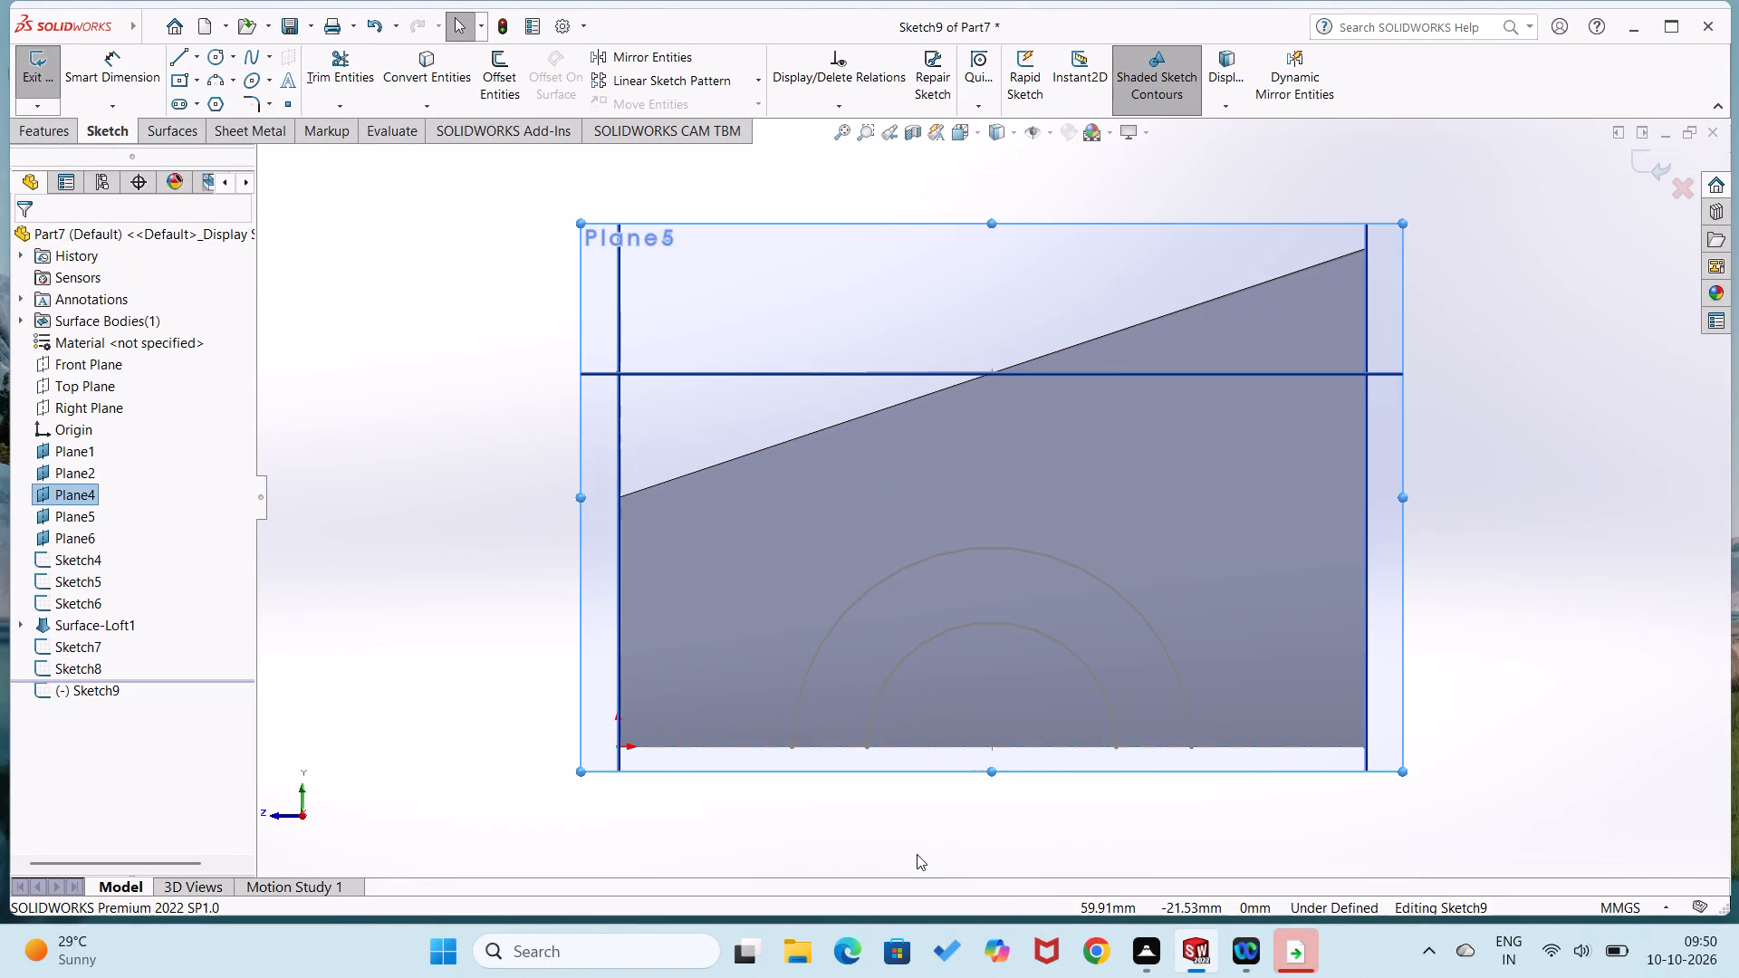
pyautogui.moveTo(921, 853); pyautogui.dragTo(802, 835, button='right')
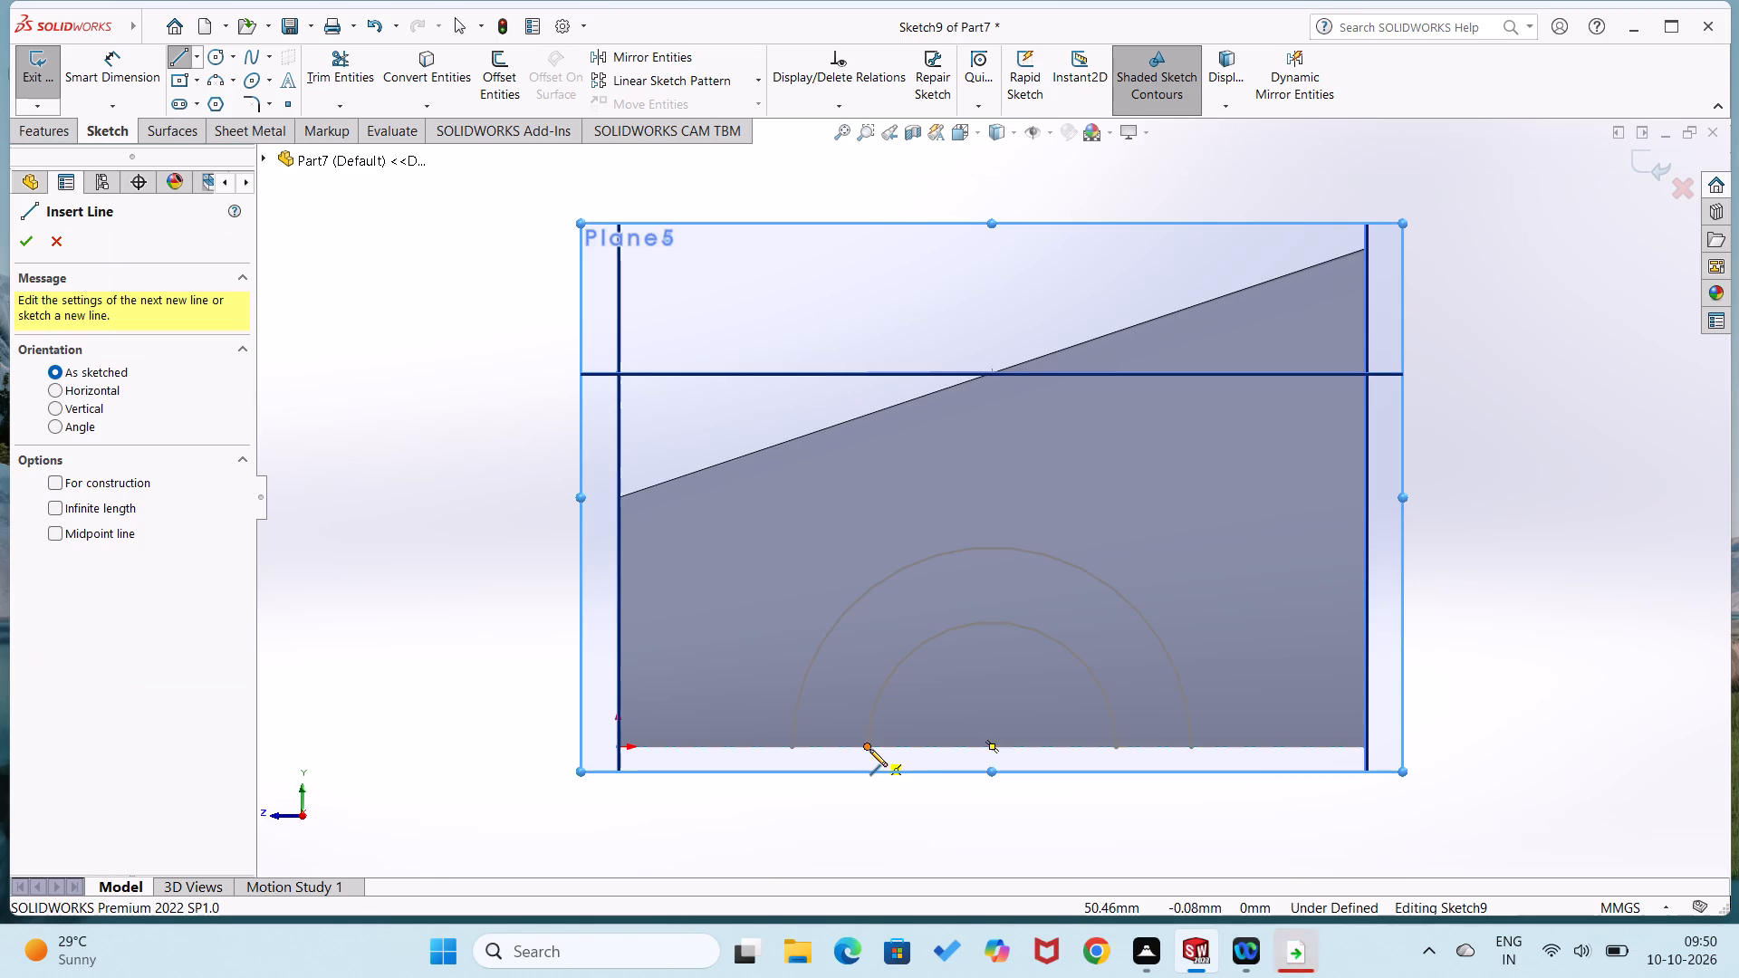
pyautogui.click(869, 749)
pyautogui.click(795, 750)
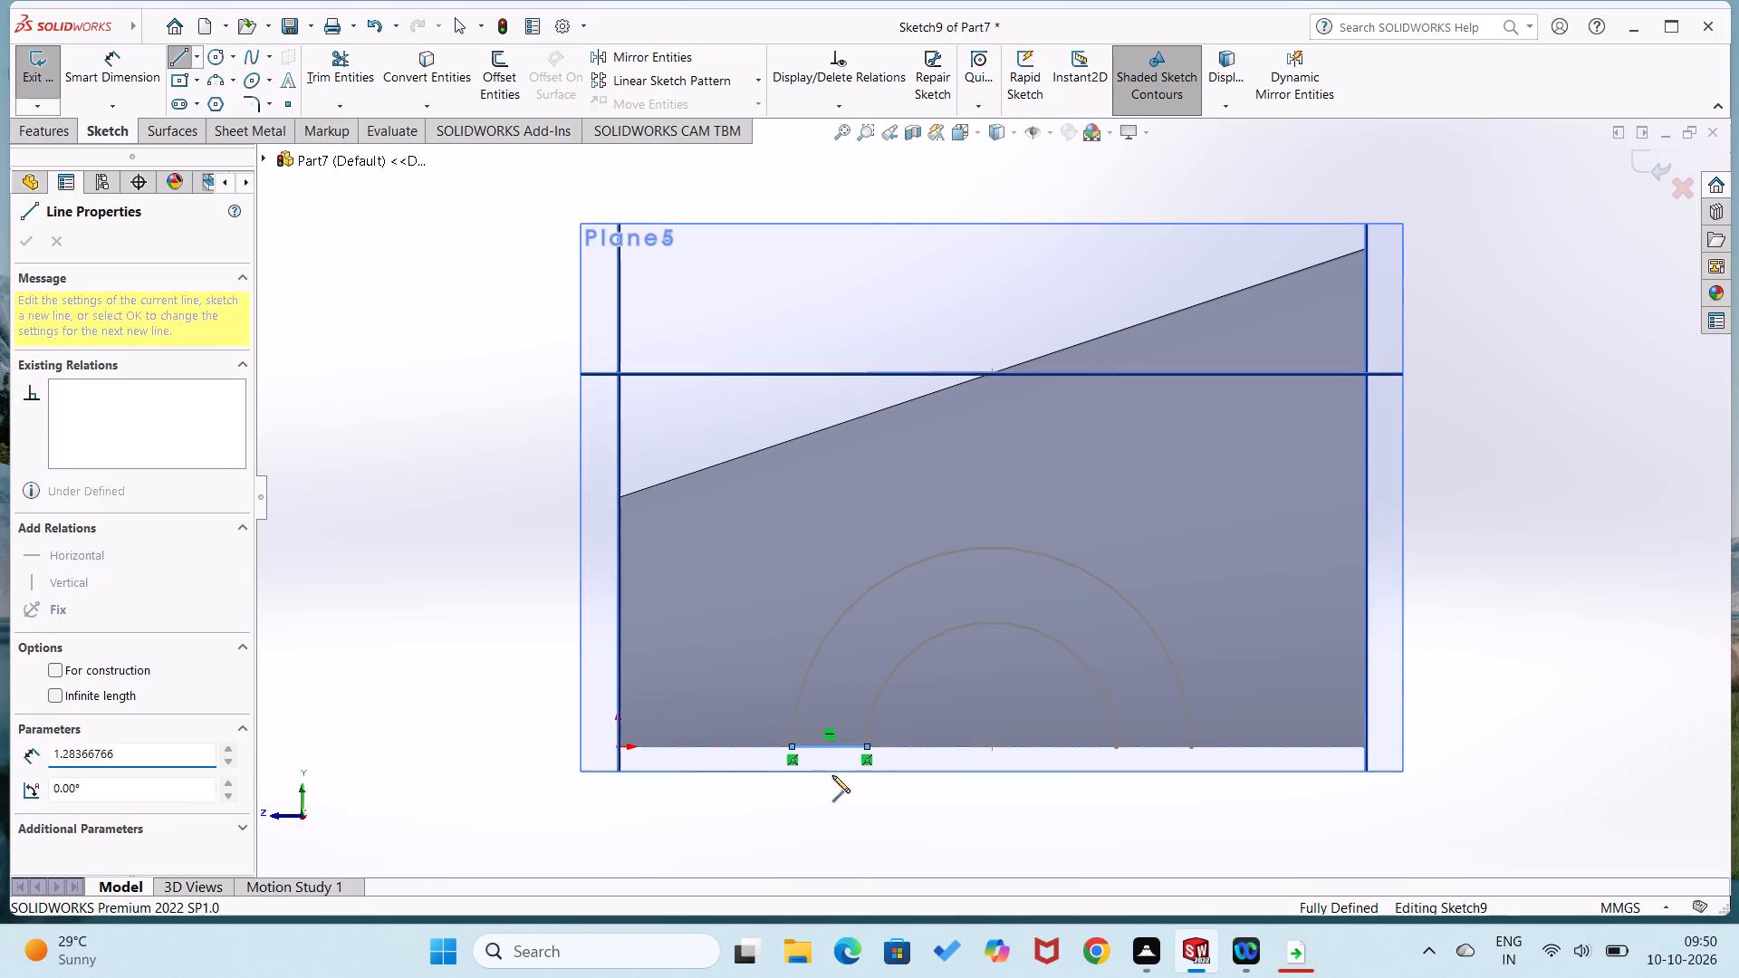
pyautogui.moveTo(962, 810); pyautogui.dragTo(785, 851, button='right')
pyautogui.moveTo(1159, 820); pyautogui.dragTo(1068, 820, button='right')
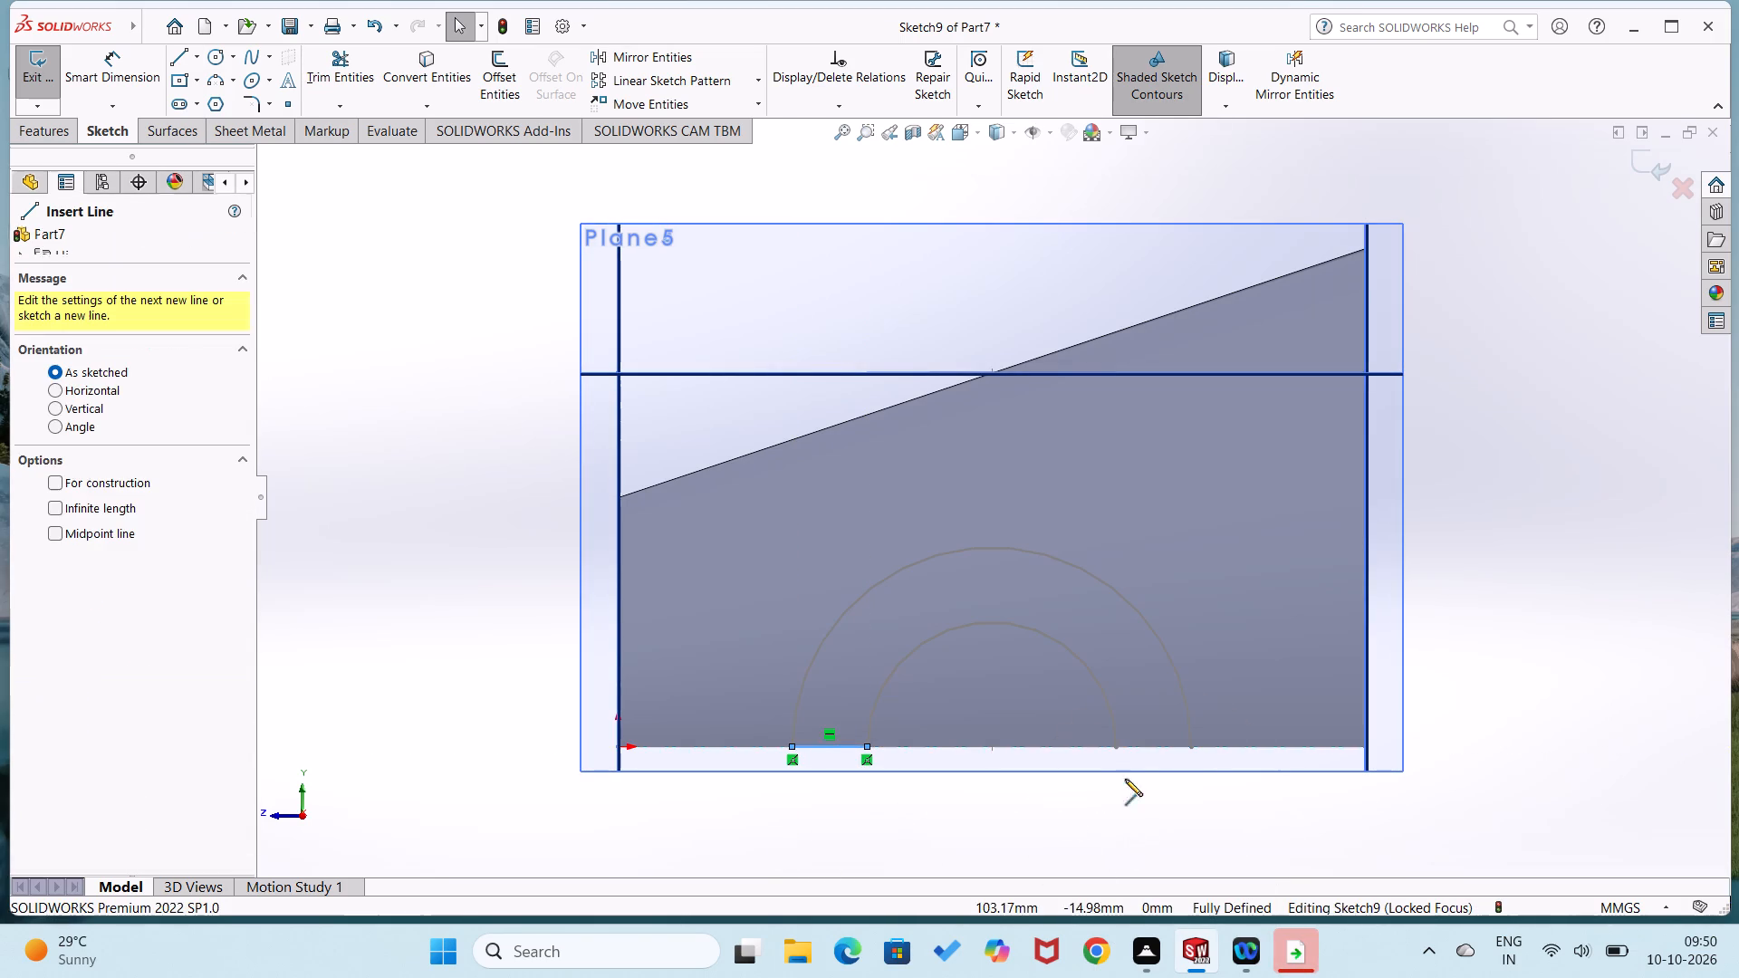
pyautogui.click(1119, 745)
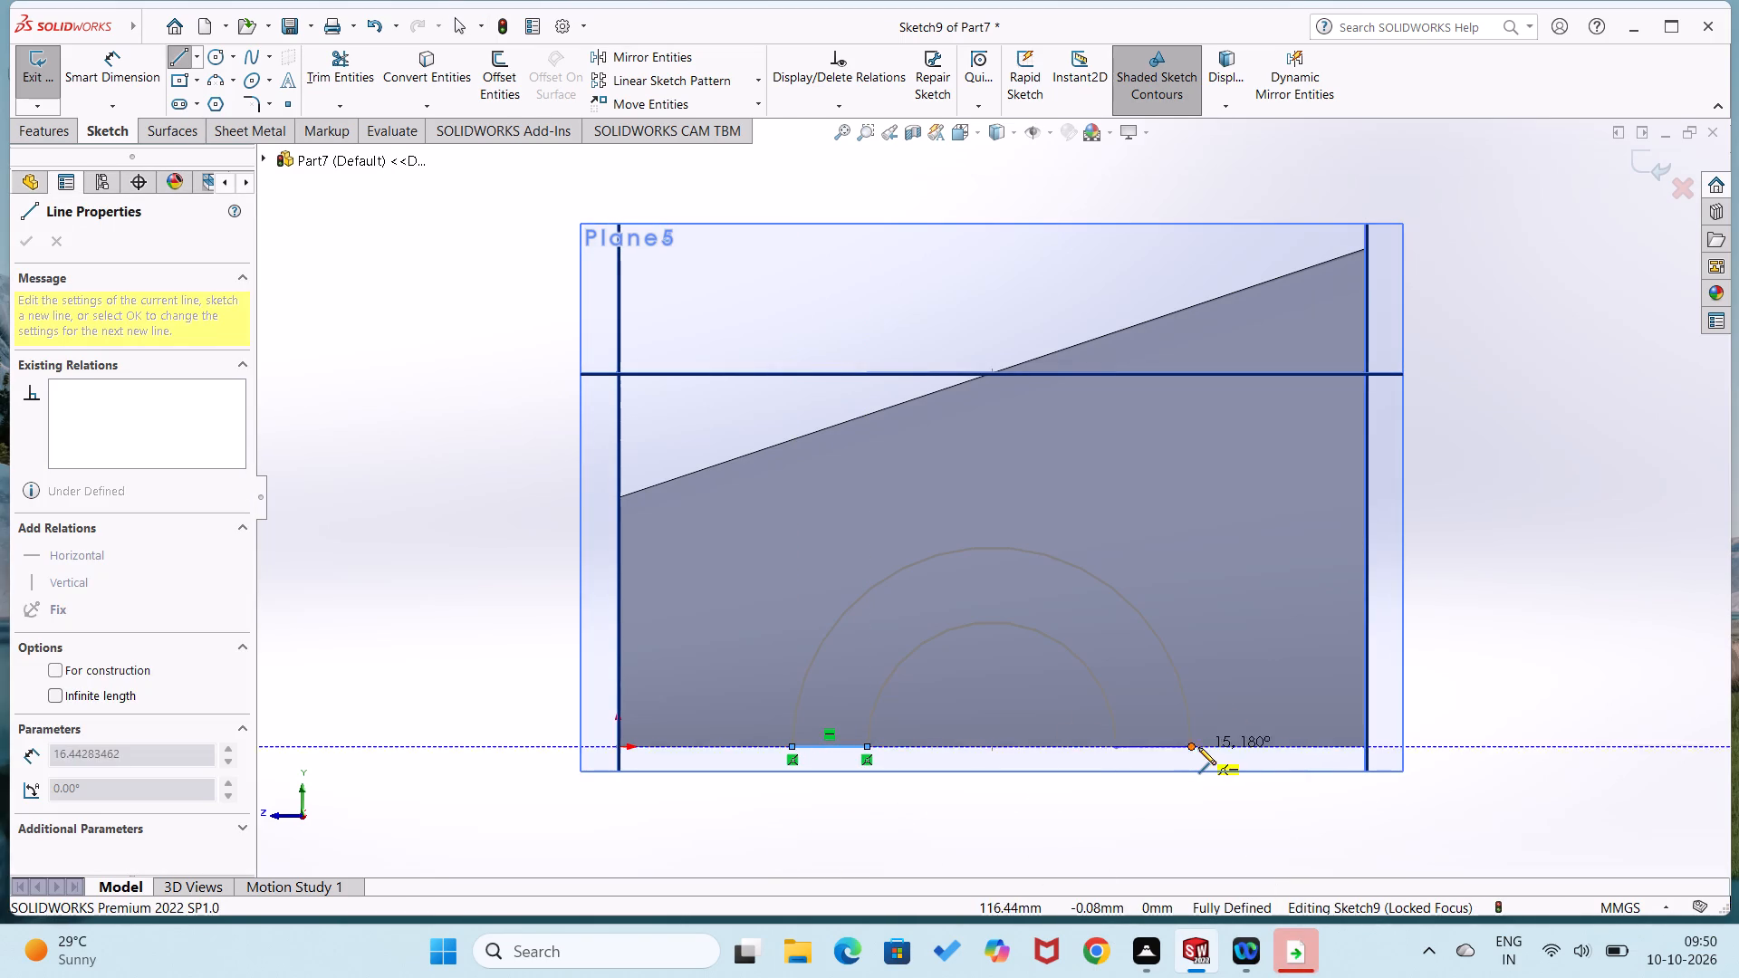
pyautogui.click(1195, 745)
pyautogui.moveTo(1228, 810); pyautogui.dragTo(1257, 635, button='right')
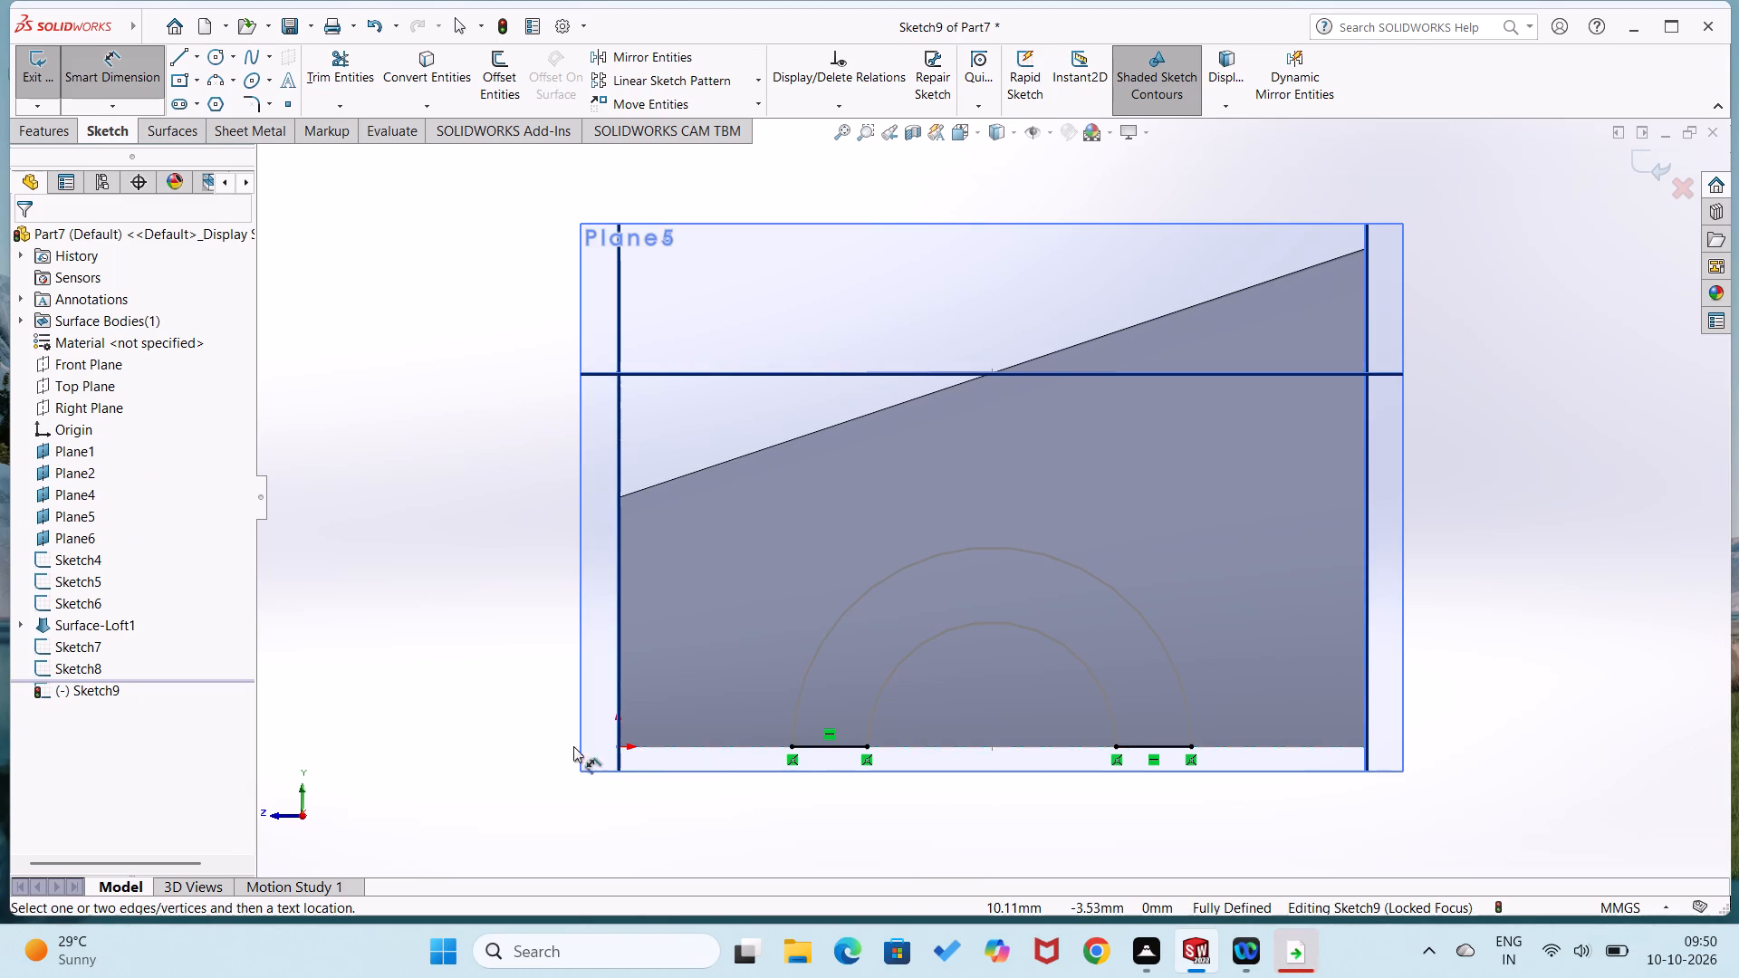
pyautogui.click(51, 65)
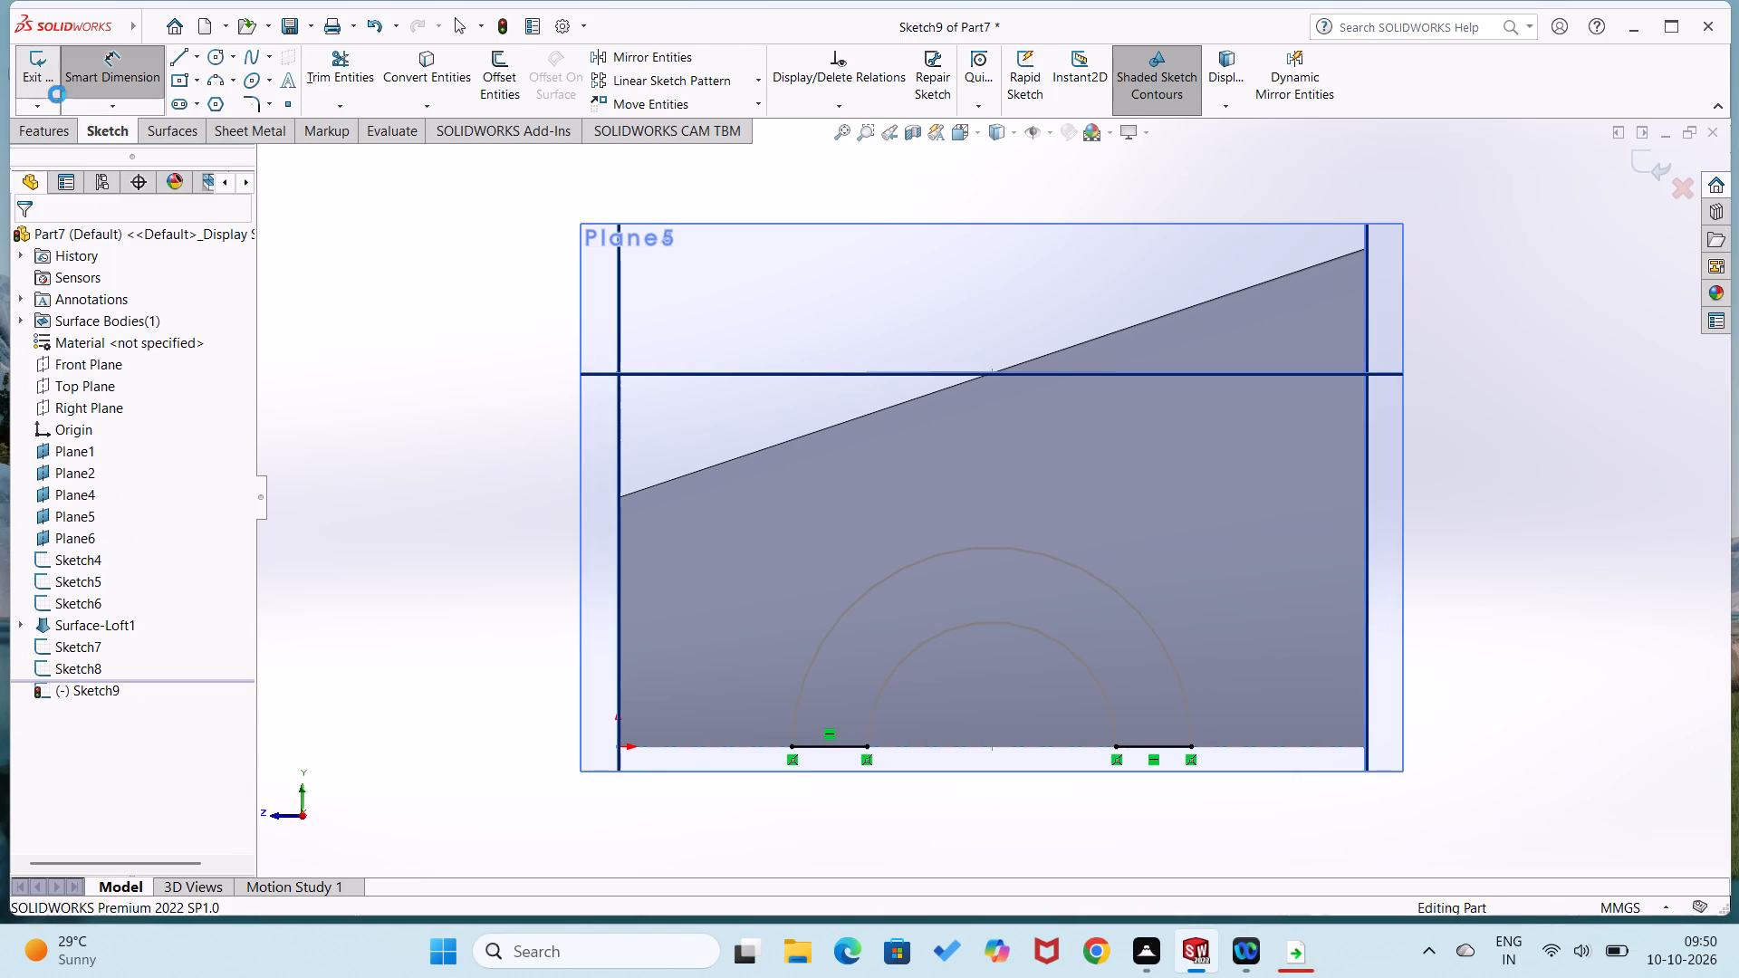
pyautogui.click(422, 345)
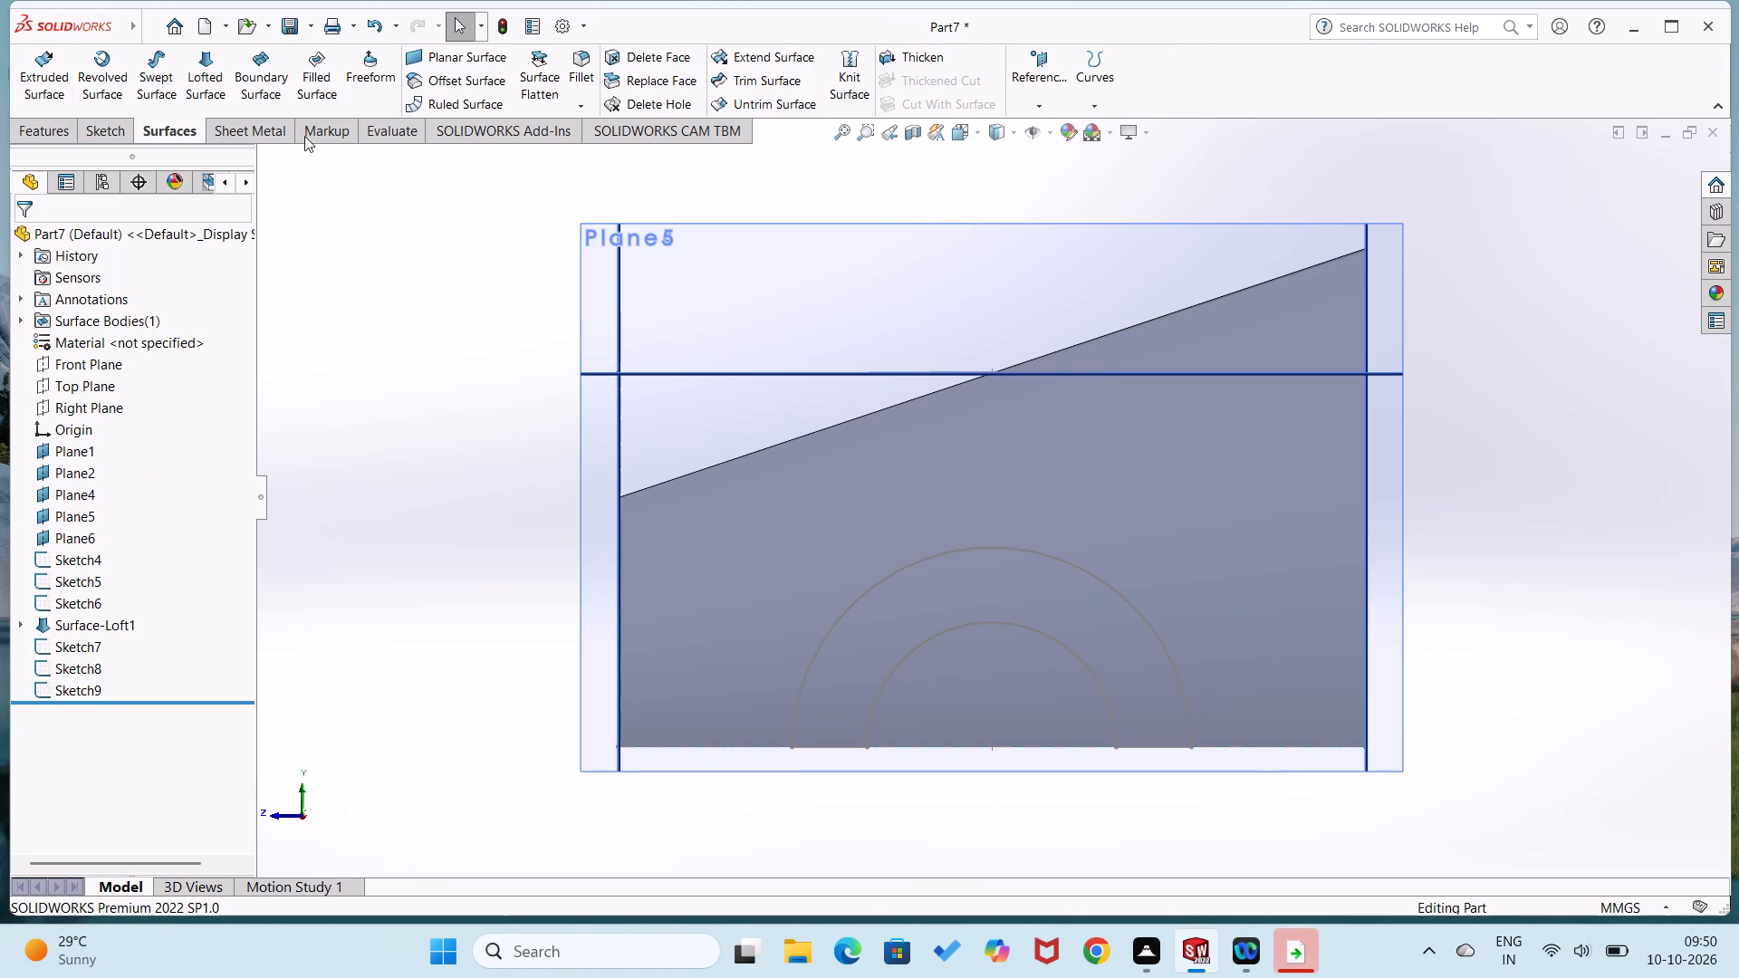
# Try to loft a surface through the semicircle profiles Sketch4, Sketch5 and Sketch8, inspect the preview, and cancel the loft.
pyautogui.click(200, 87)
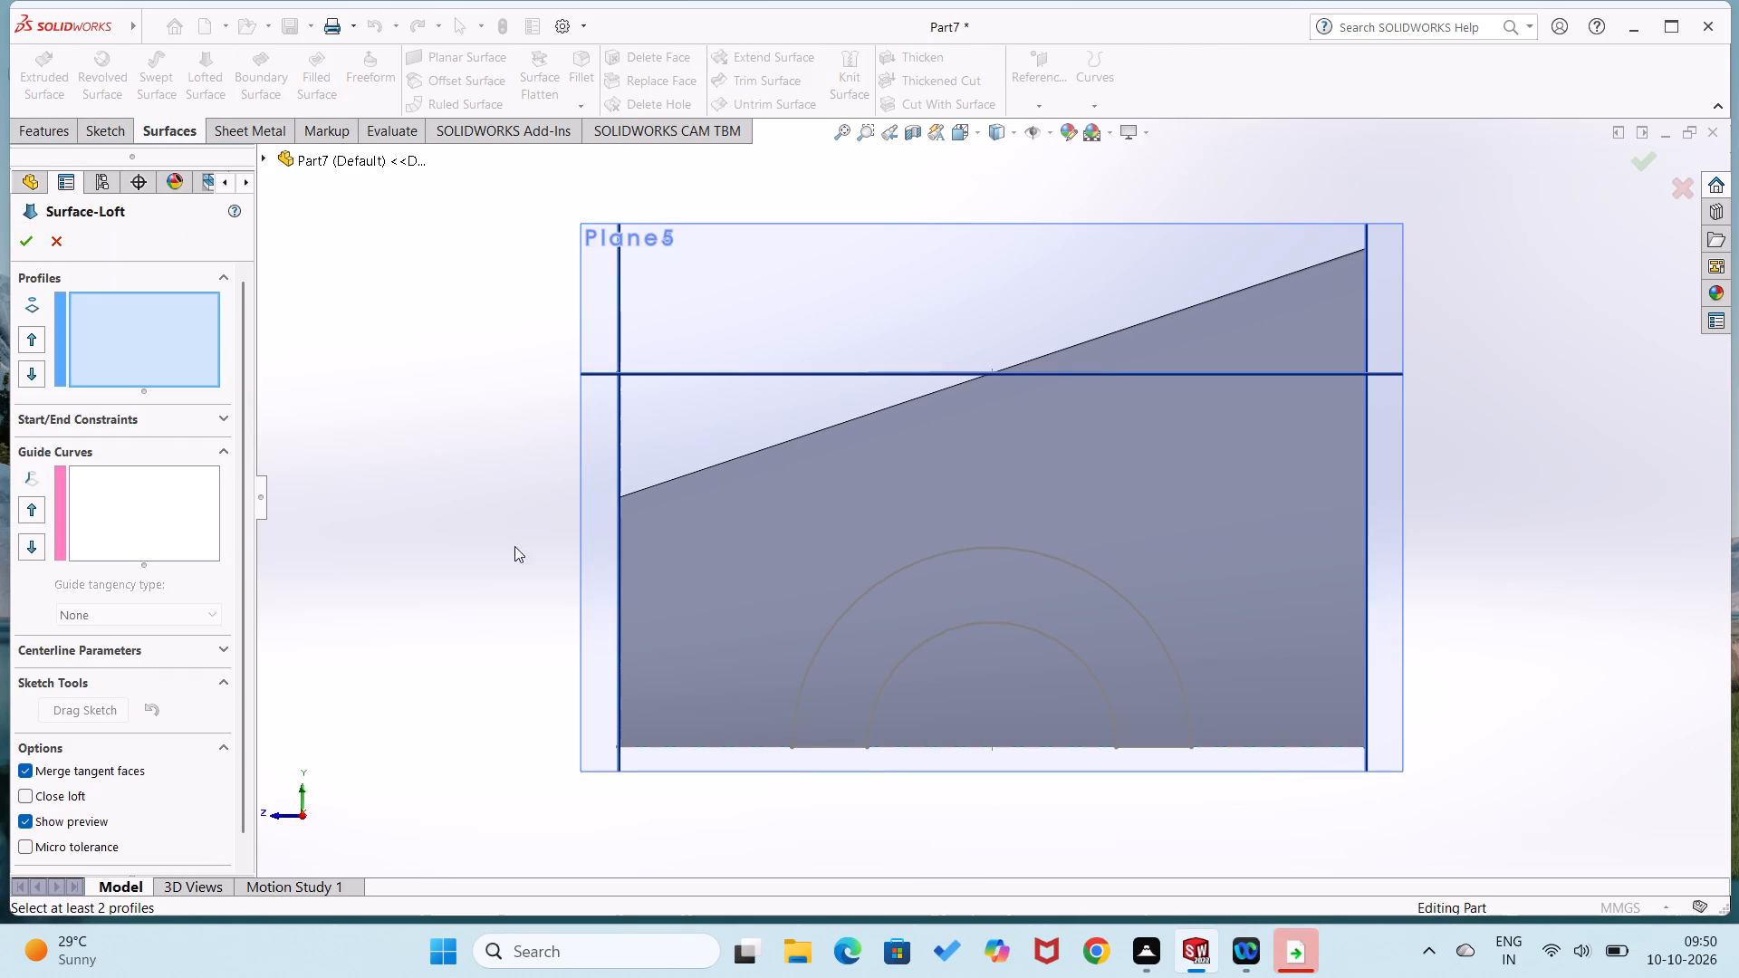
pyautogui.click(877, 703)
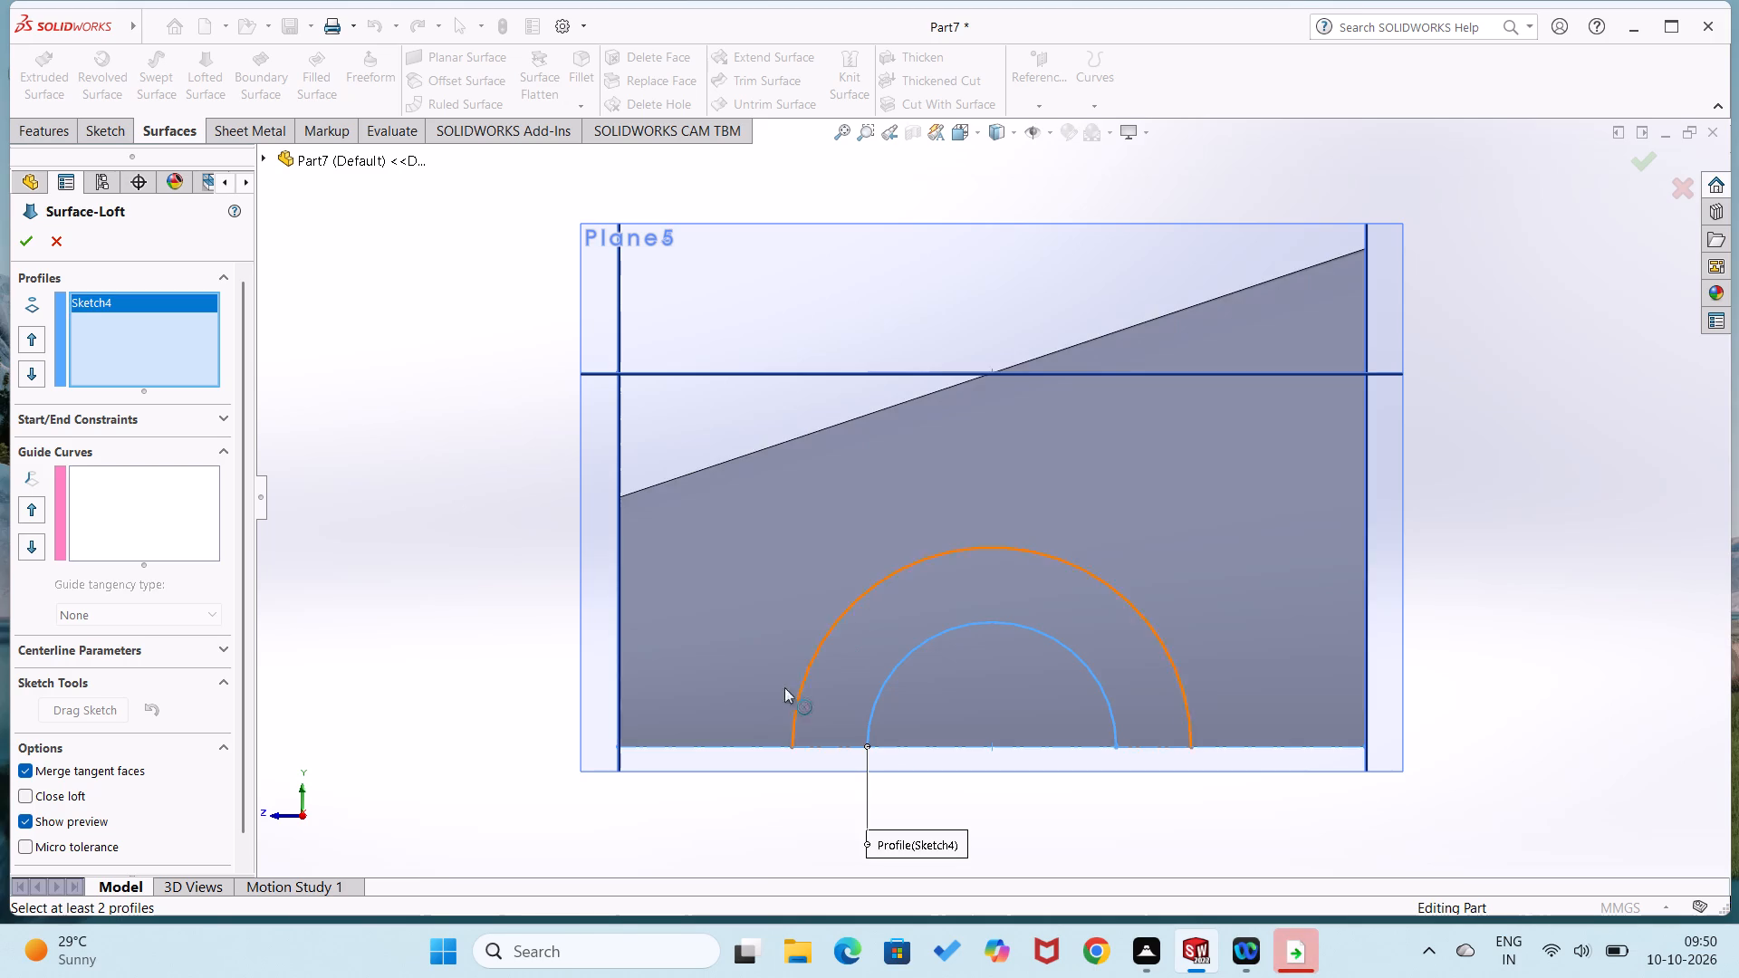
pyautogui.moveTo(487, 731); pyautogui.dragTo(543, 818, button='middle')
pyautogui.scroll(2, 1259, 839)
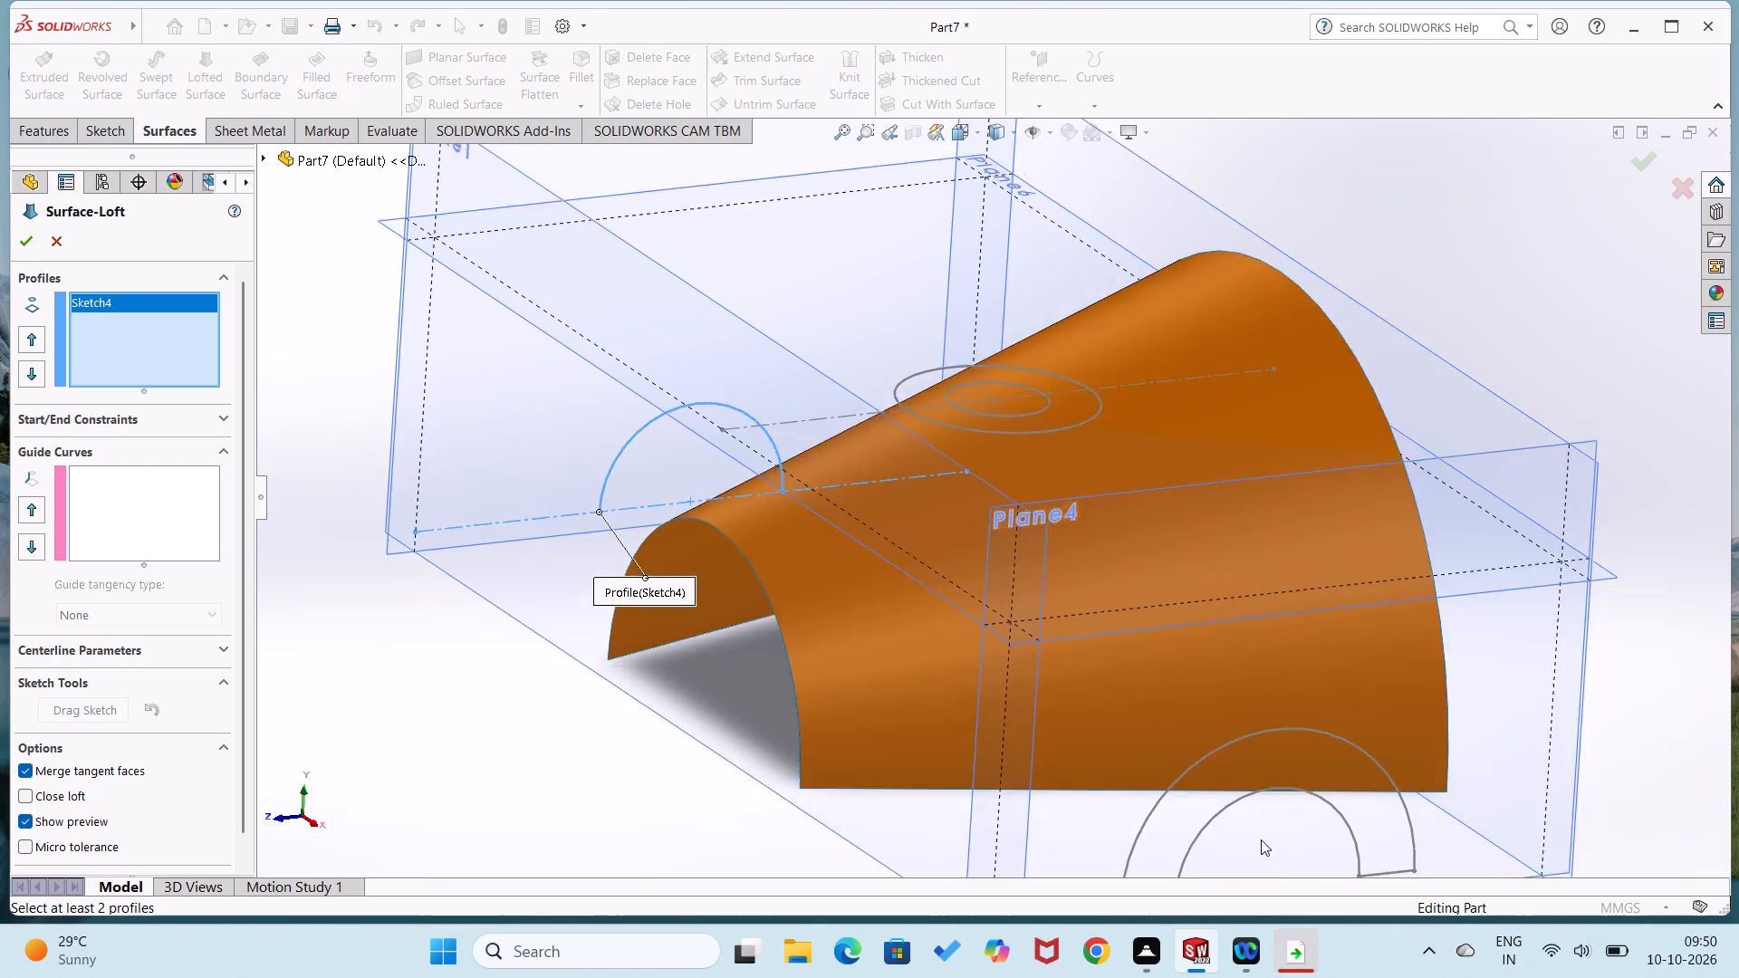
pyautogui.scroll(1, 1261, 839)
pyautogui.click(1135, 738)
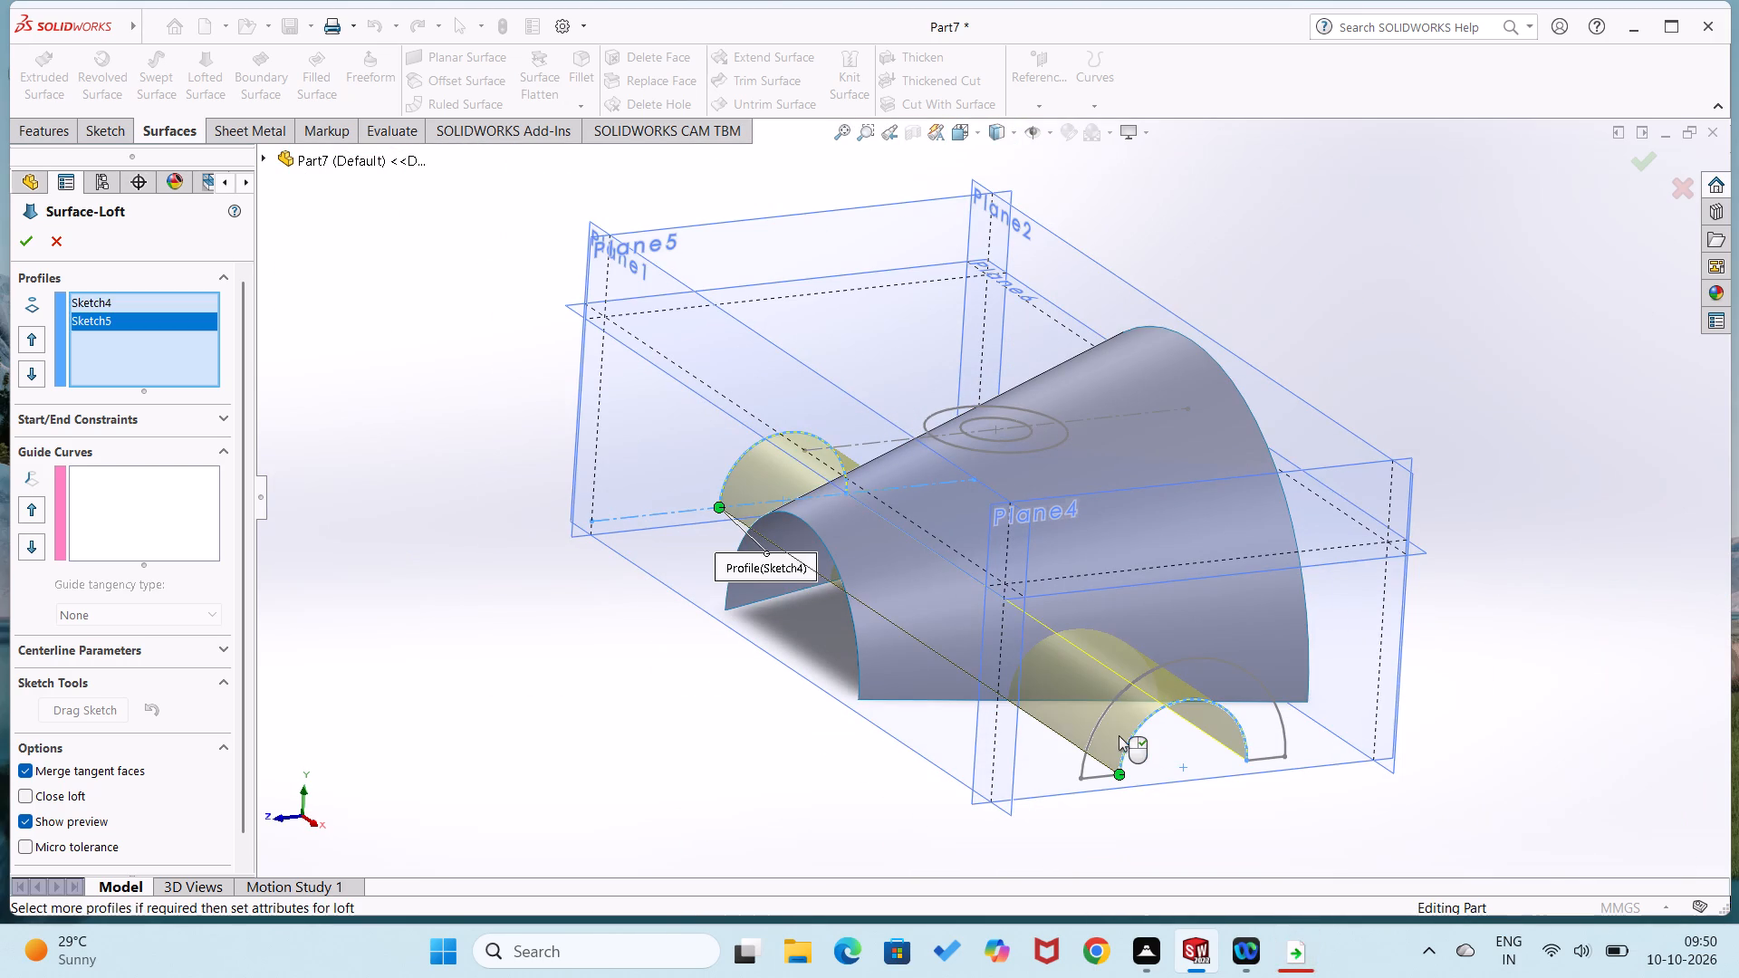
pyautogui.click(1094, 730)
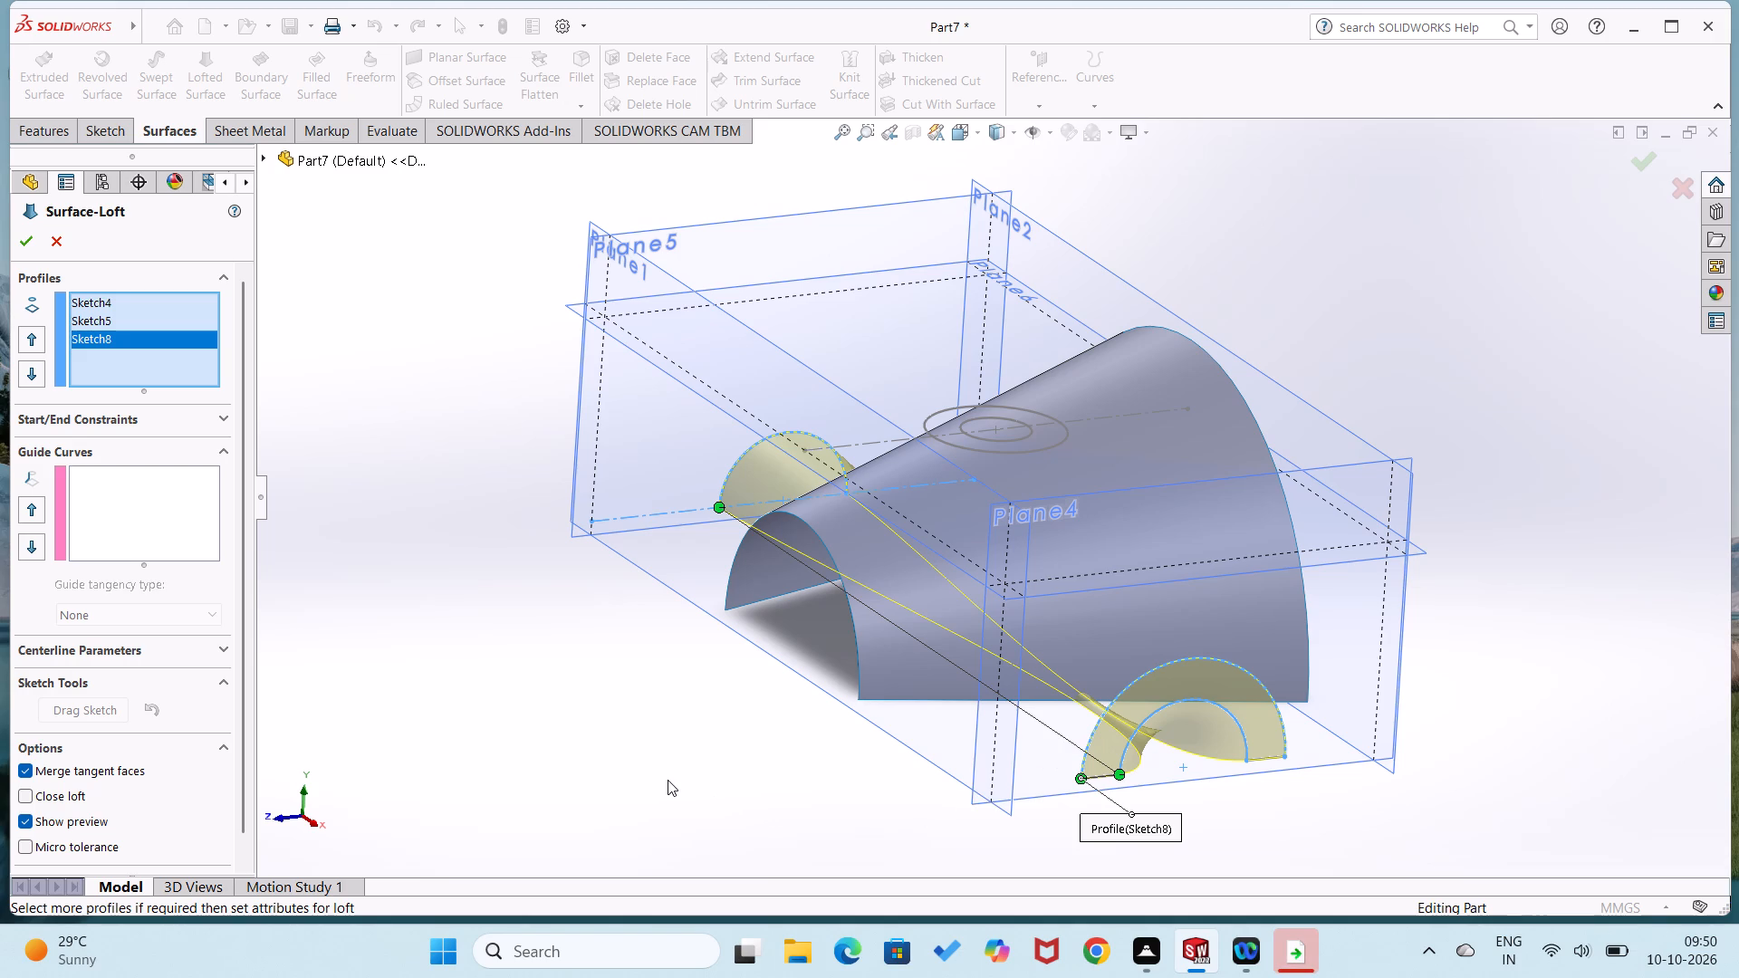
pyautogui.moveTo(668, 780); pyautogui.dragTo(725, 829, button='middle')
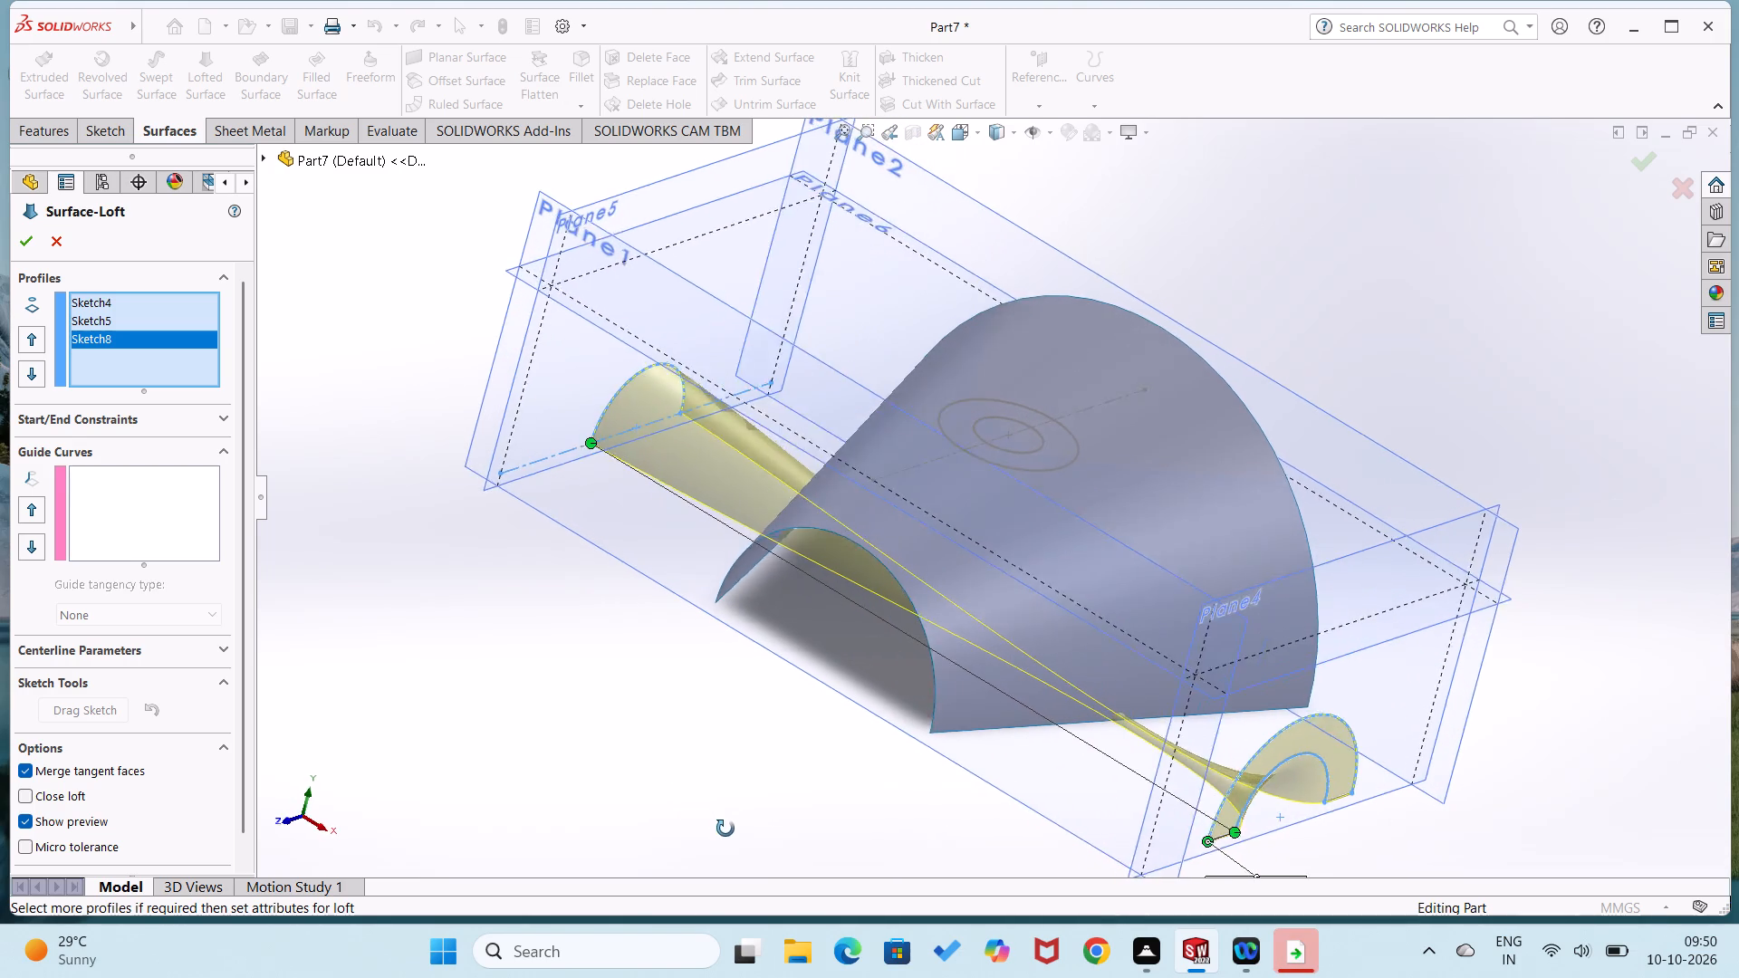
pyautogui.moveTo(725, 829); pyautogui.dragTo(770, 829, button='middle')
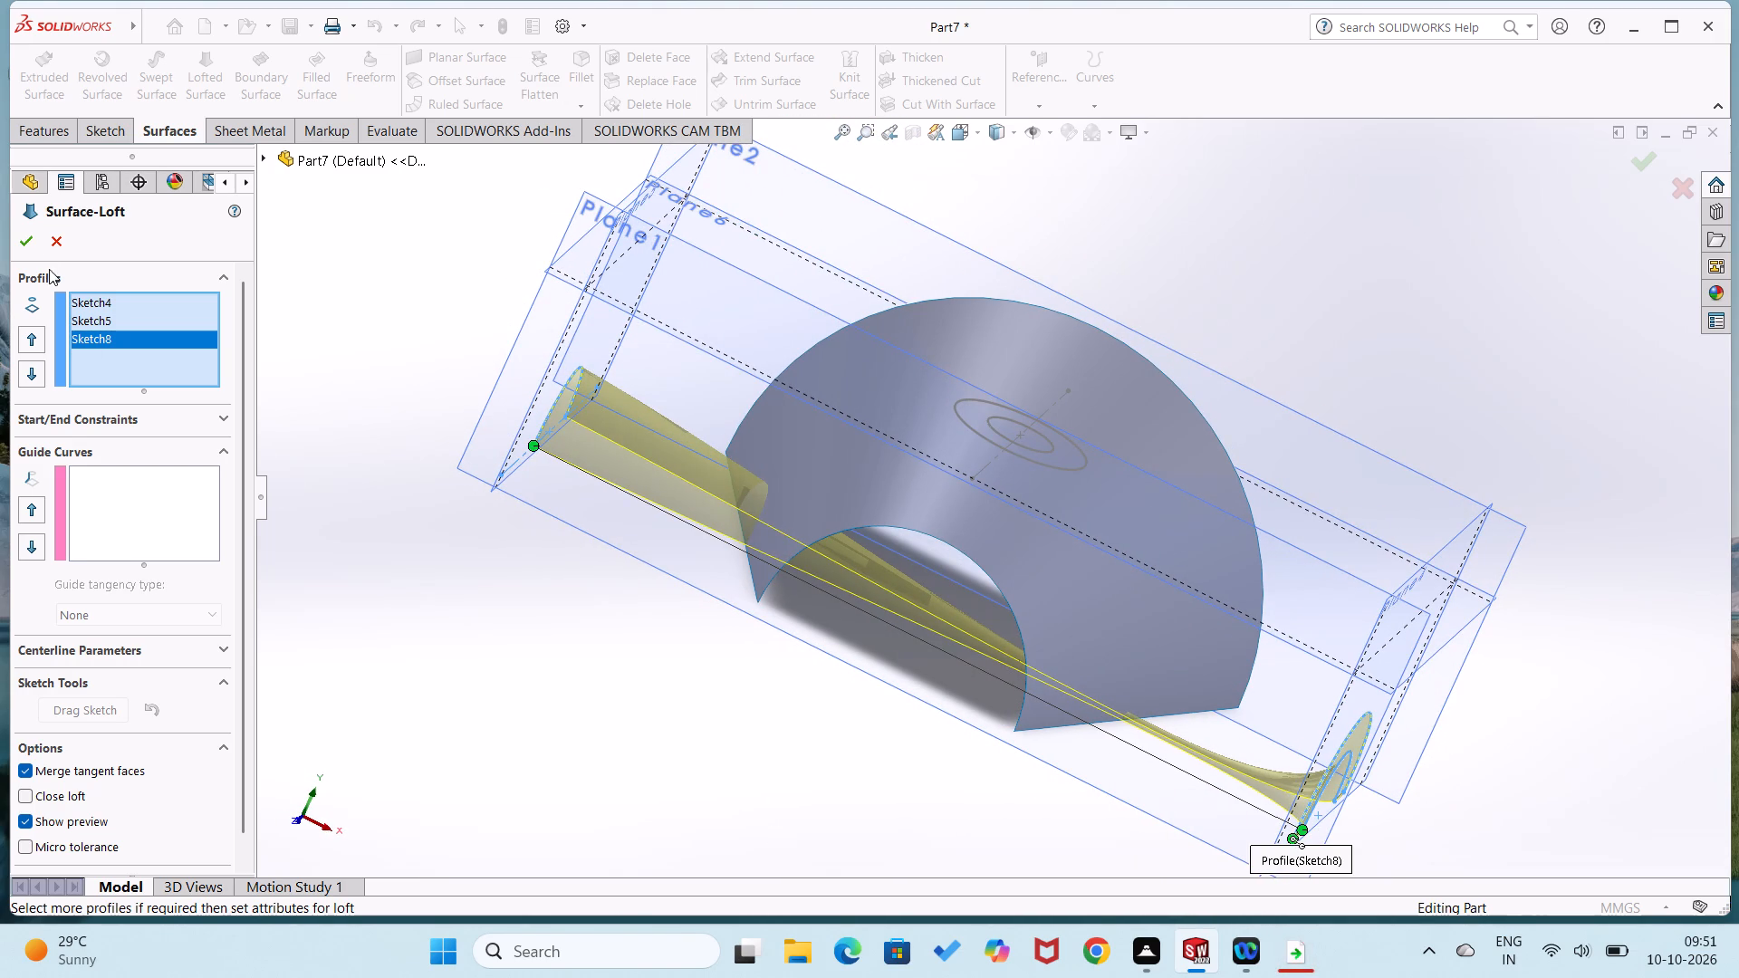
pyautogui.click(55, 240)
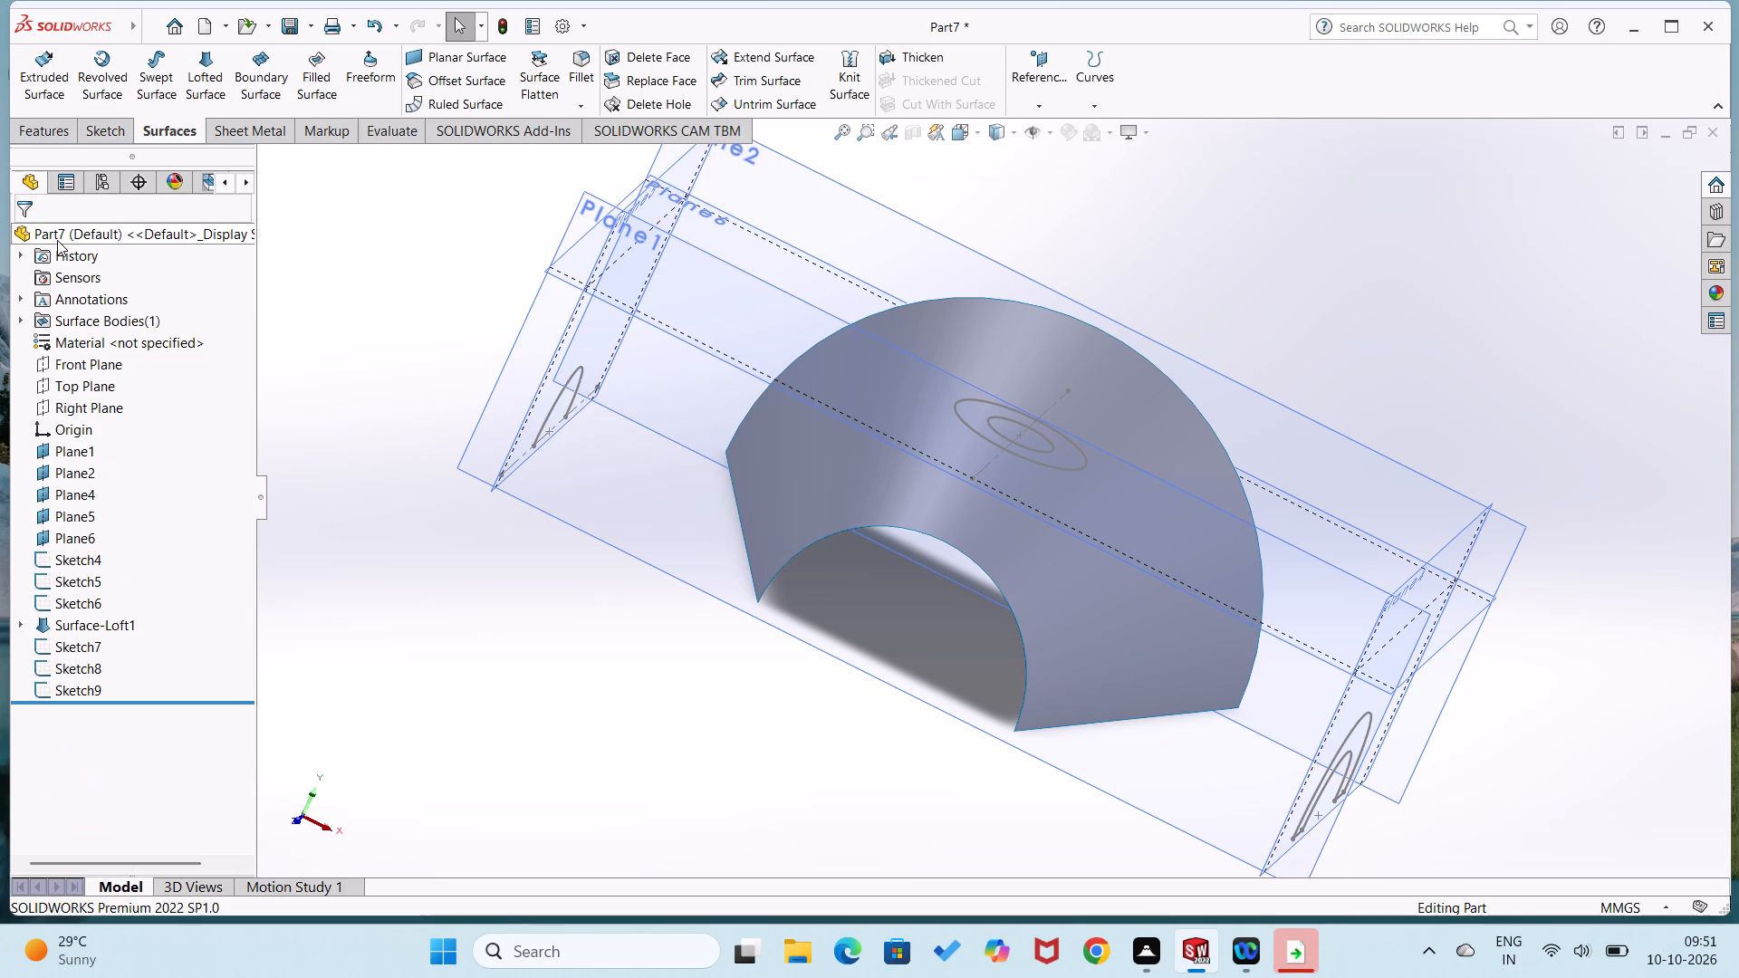
# Start a sketch on Plane5 and draw an outer centre-point semicircle matching Plane4's outer semicircle, about 40 mm in radius, concentric with the existing inner one.
pyautogui.moveTo(363, 554); pyautogui.dragTo(517, 770, button='middle')
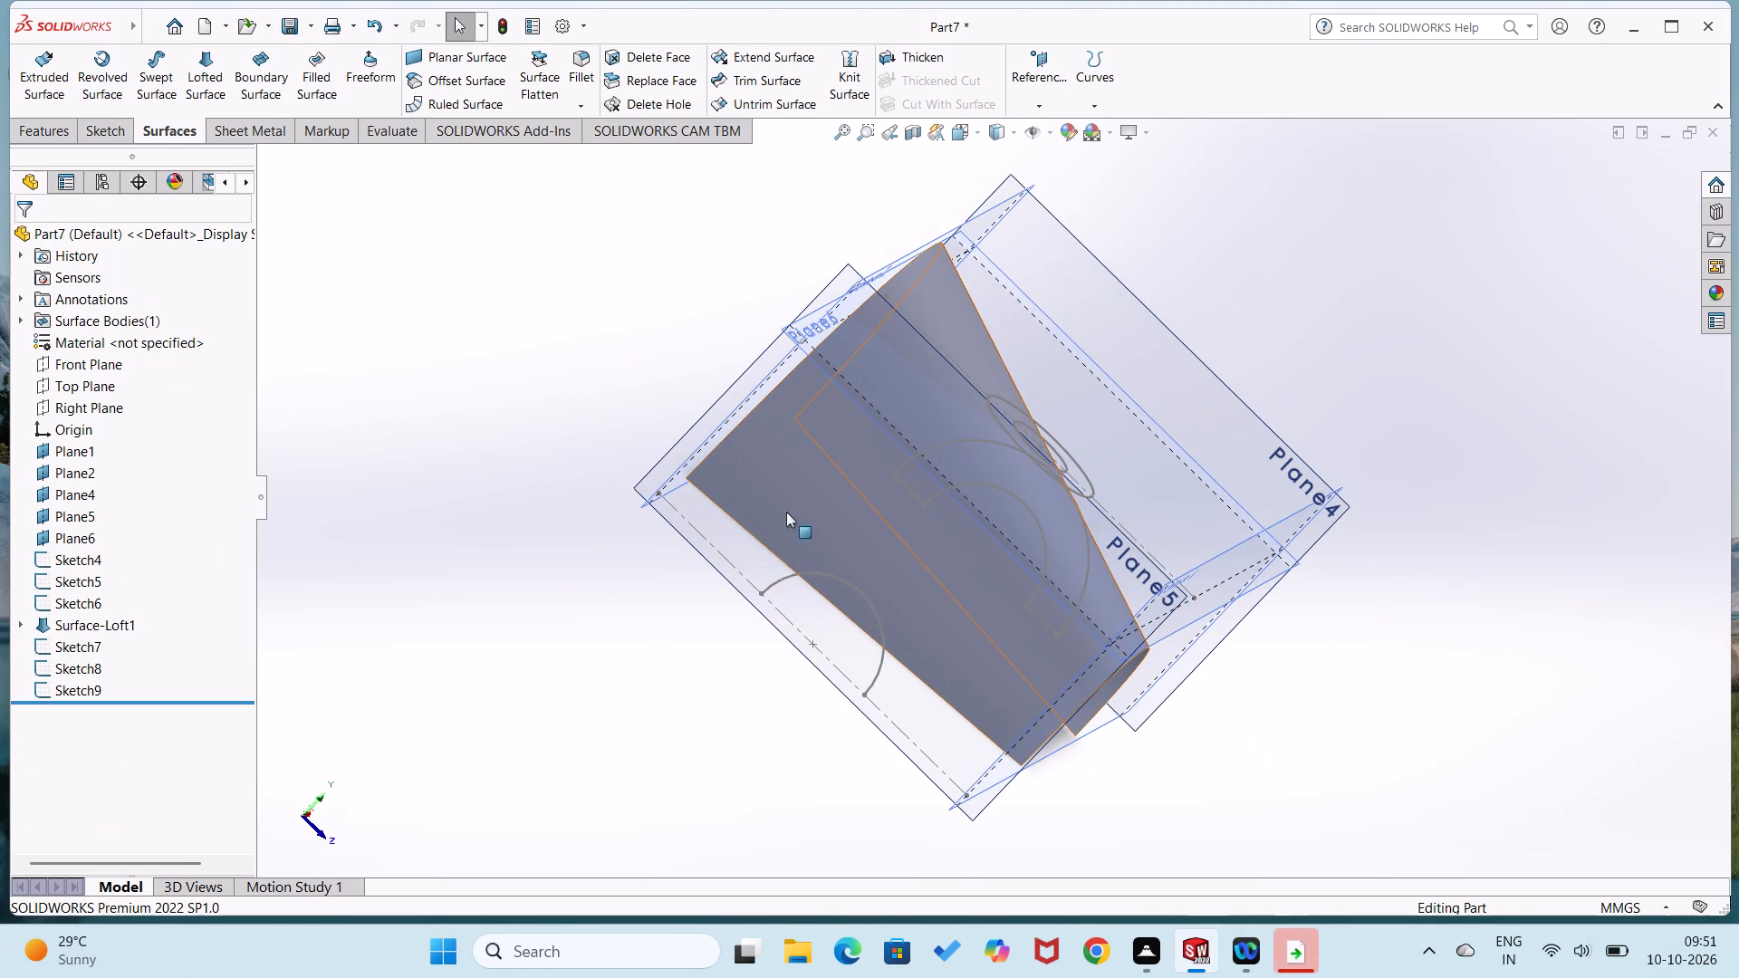
pyautogui.moveTo(766, 568); pyautogui.dragTo(653, 480, button='middle')
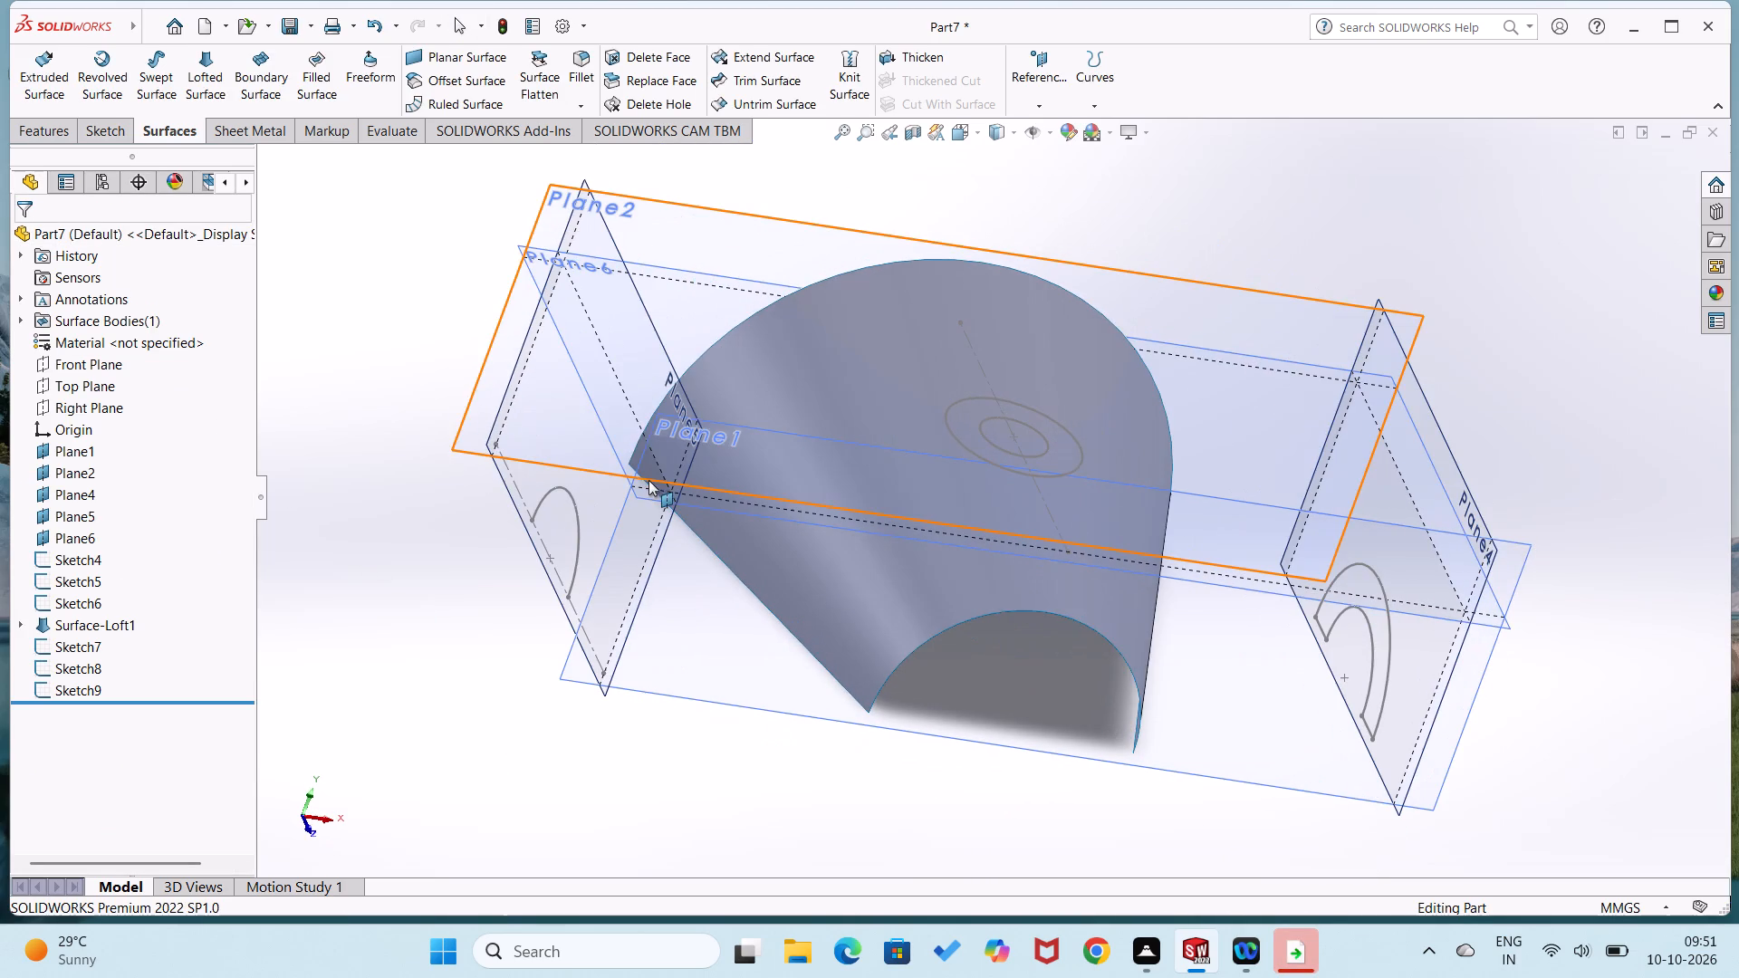
pyautogui.rightClick(549, 414)
pyautogui.click(599, 383)
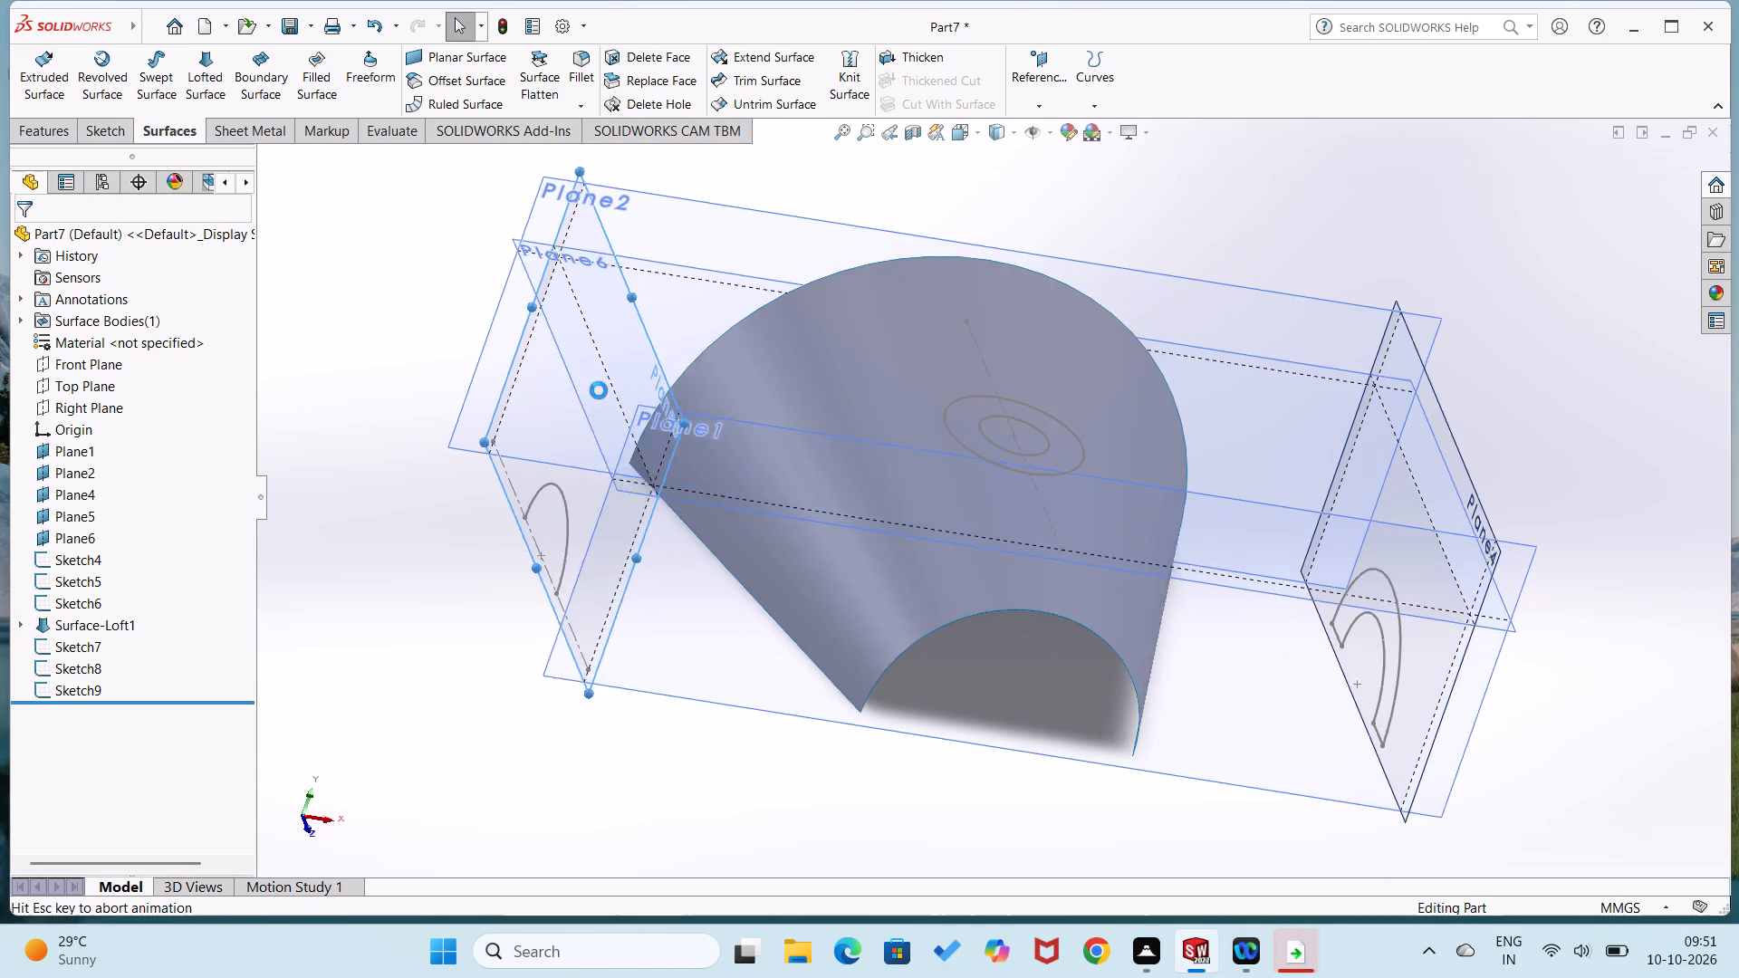
pyautogui.moveTo(438, 643); pyautogui.dragTo(553, 520, button='right')
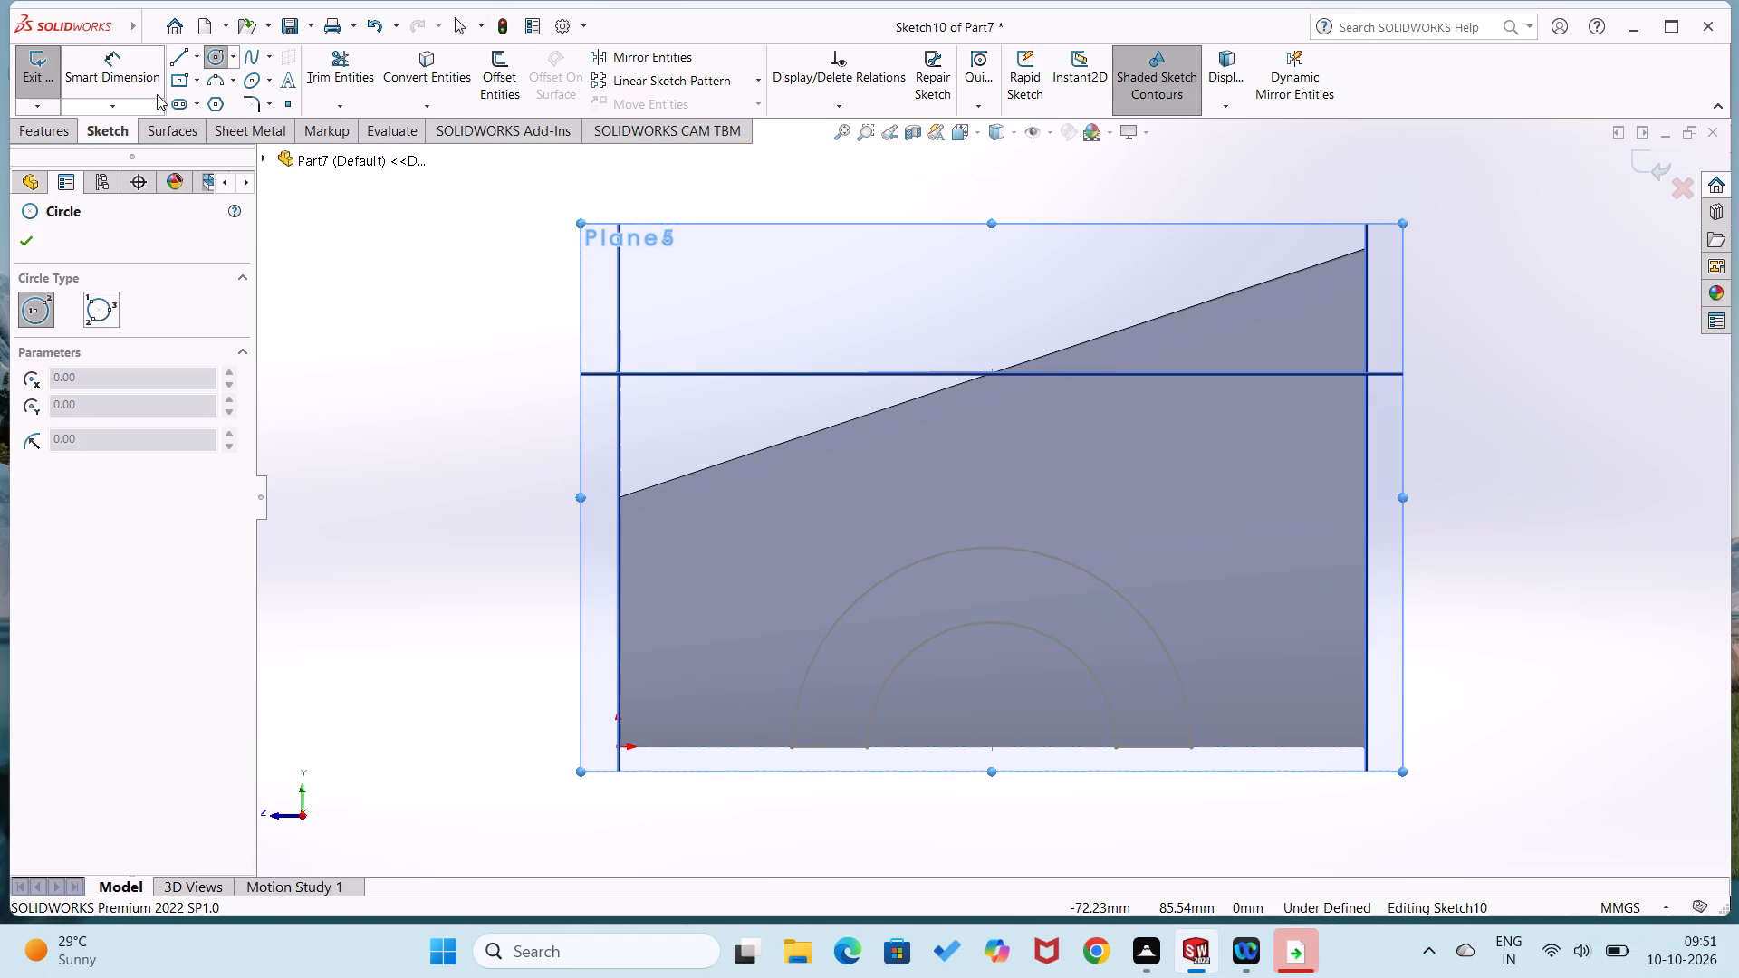
pyautogui.click(223, 82)
pyautogui.click(38, 309)
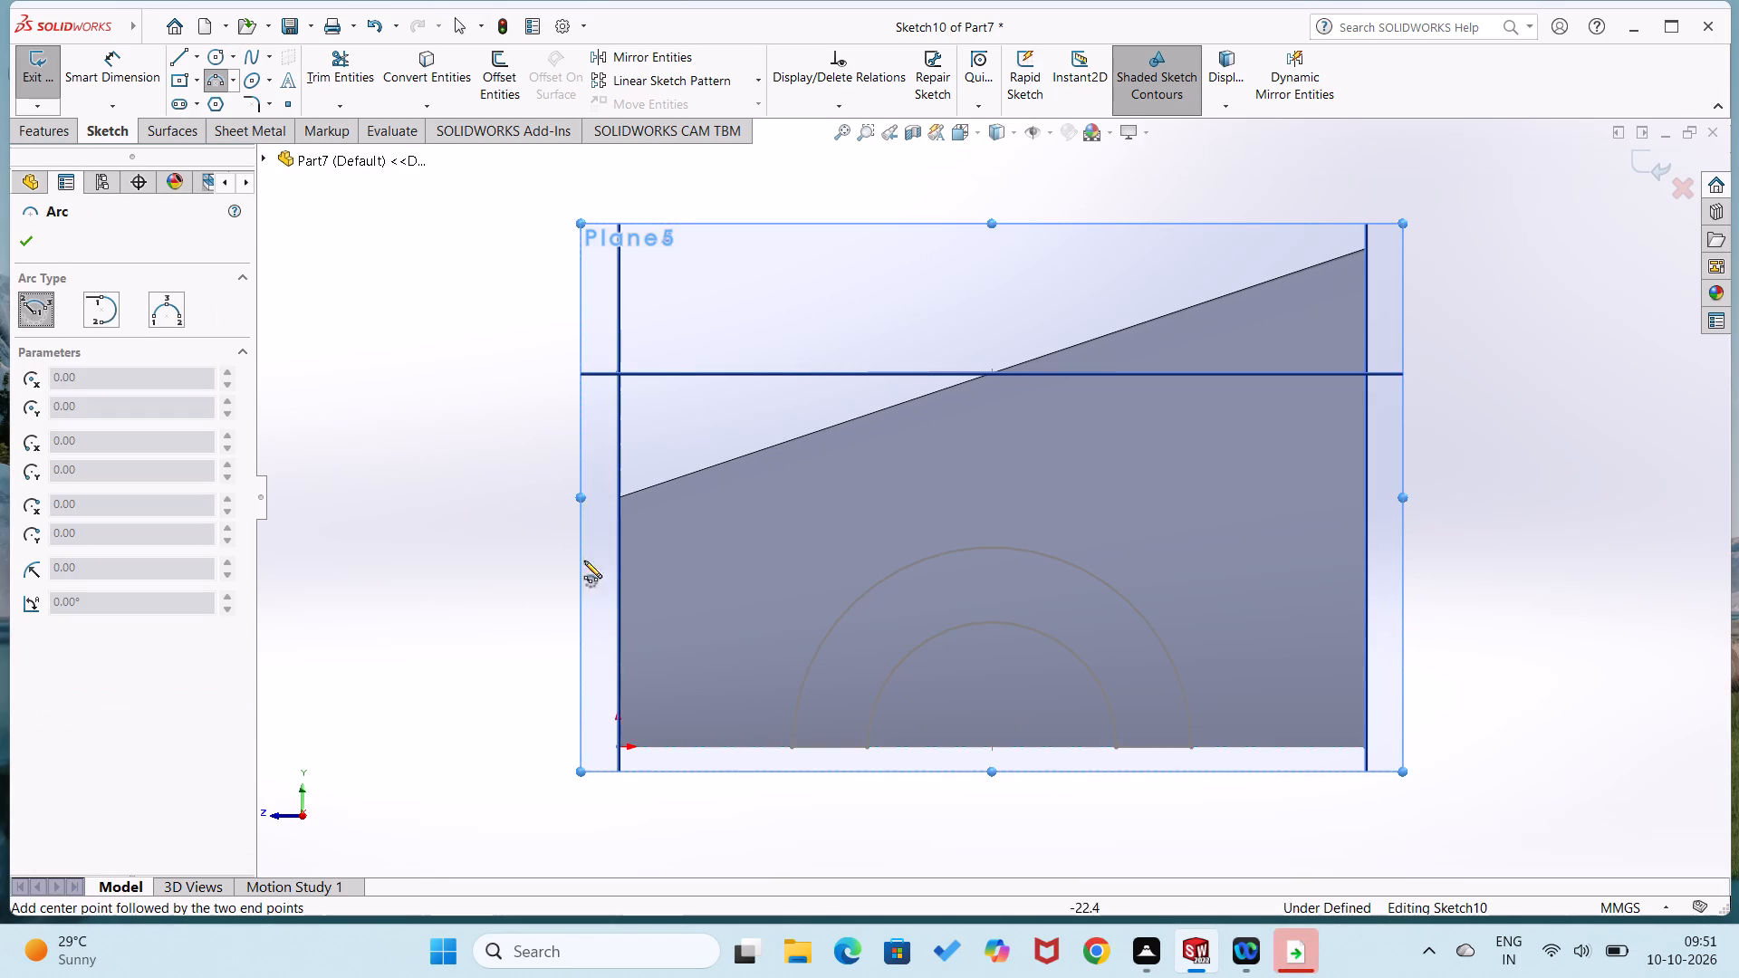
pyautogui.click(995, 746)
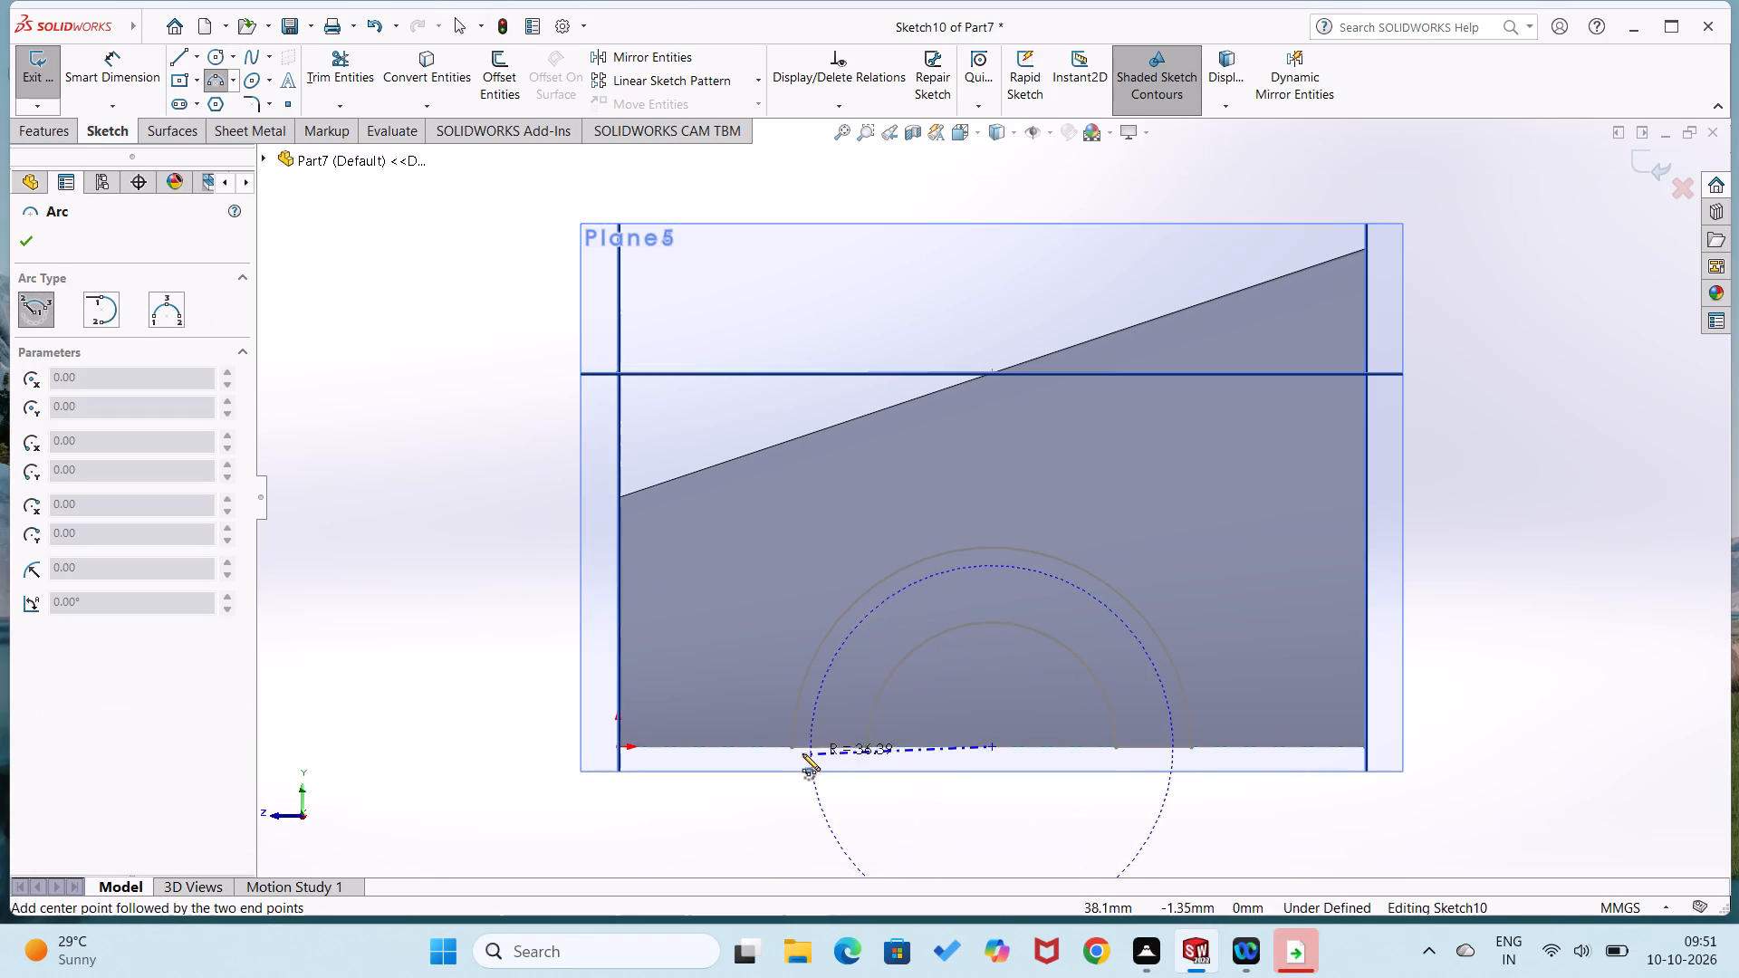
pyautogui.click(795, 751)
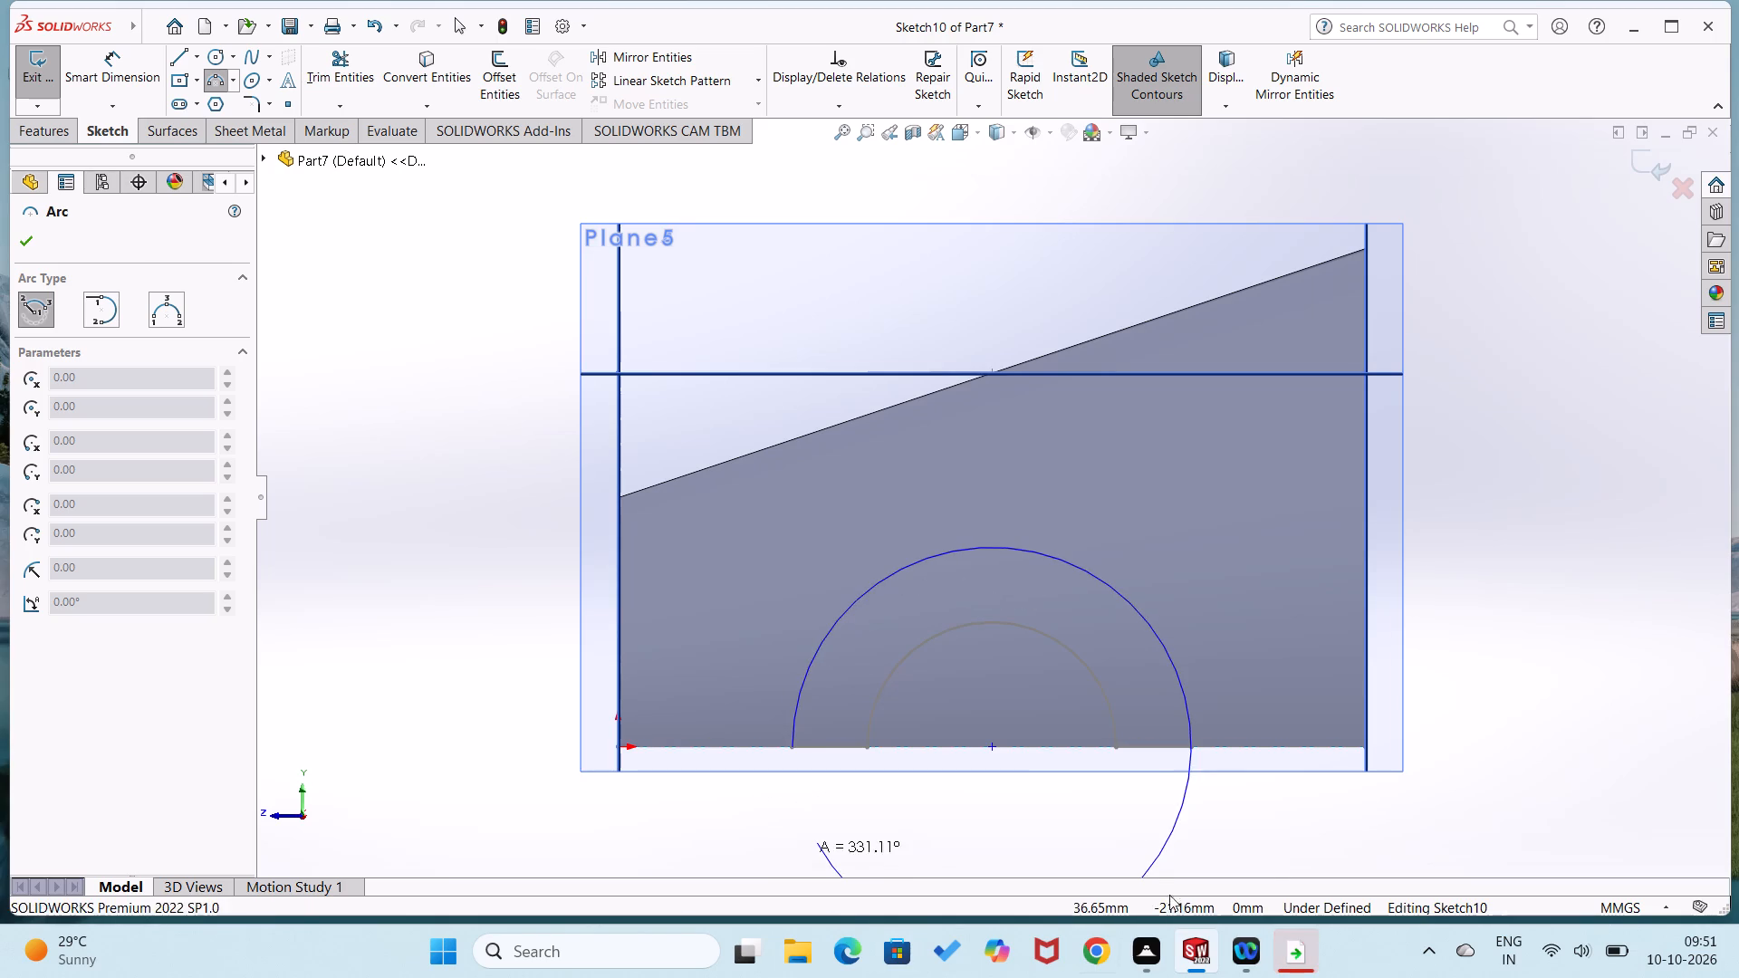
pyautogui.click(1190, 747)
pyautogui.moveTo(1180, 812); pyautogui.dragTo(1043, 831, button='right')
pyautogui.moveTo(1182, 824); pyautogui.dragTo(1066, 821, button='right')
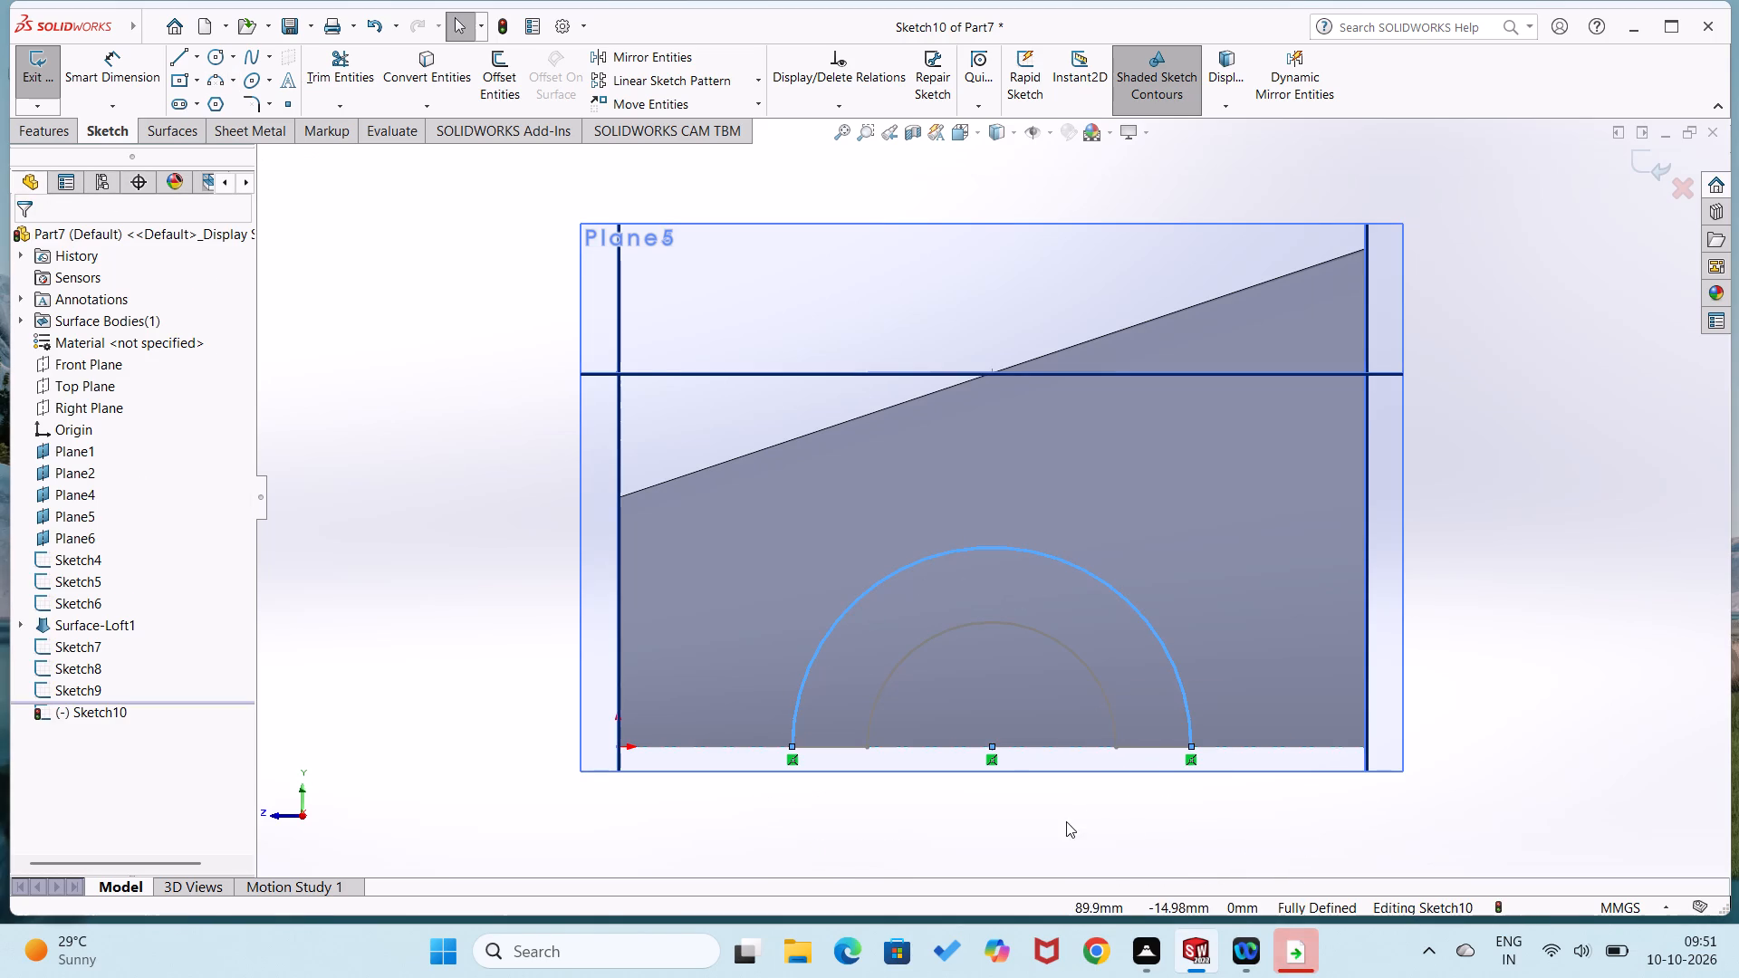
# Join the Plane5 inner and outer semicircle endpoints on both sides with horizontal lines about 15 mm long, and exit the sketch.
pyautogui.moveTo(1206, 824); pyautogui.dragTo(1075, 848, button='right')
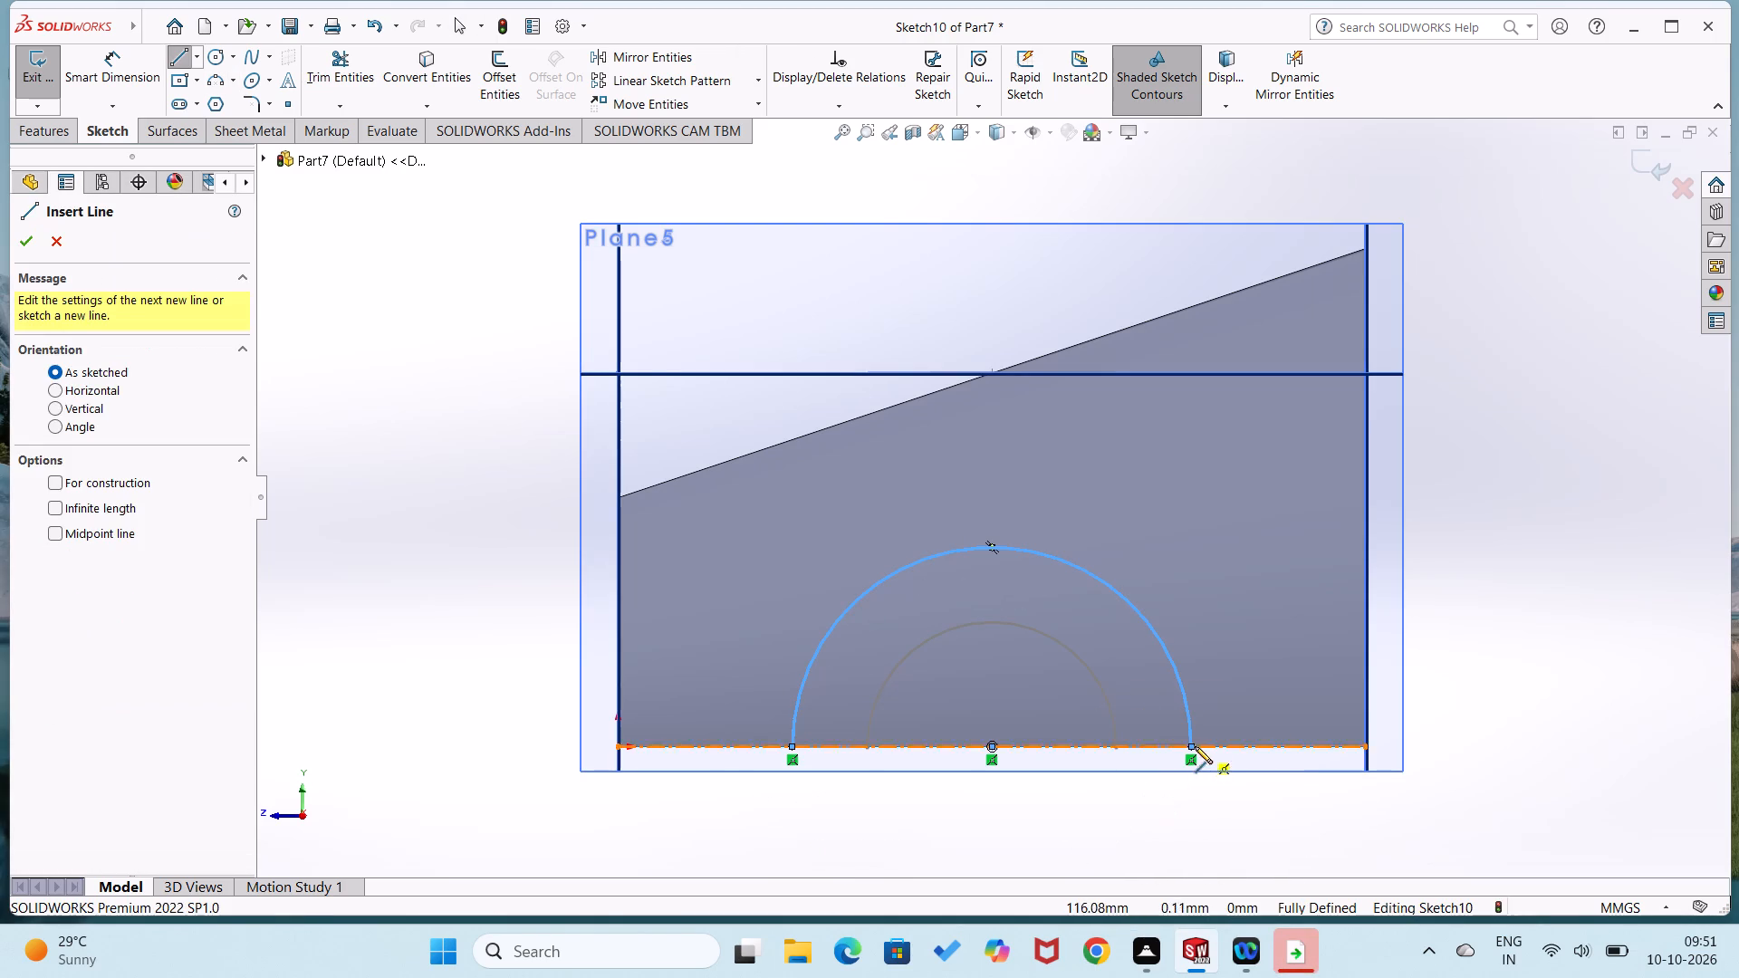
pyautogui.click(1192, 744)
pyautogui.click(1112, 745)
pyautogui.moveTo(1087, 791); pyautogui.dragTo(1016, 808, button='right')
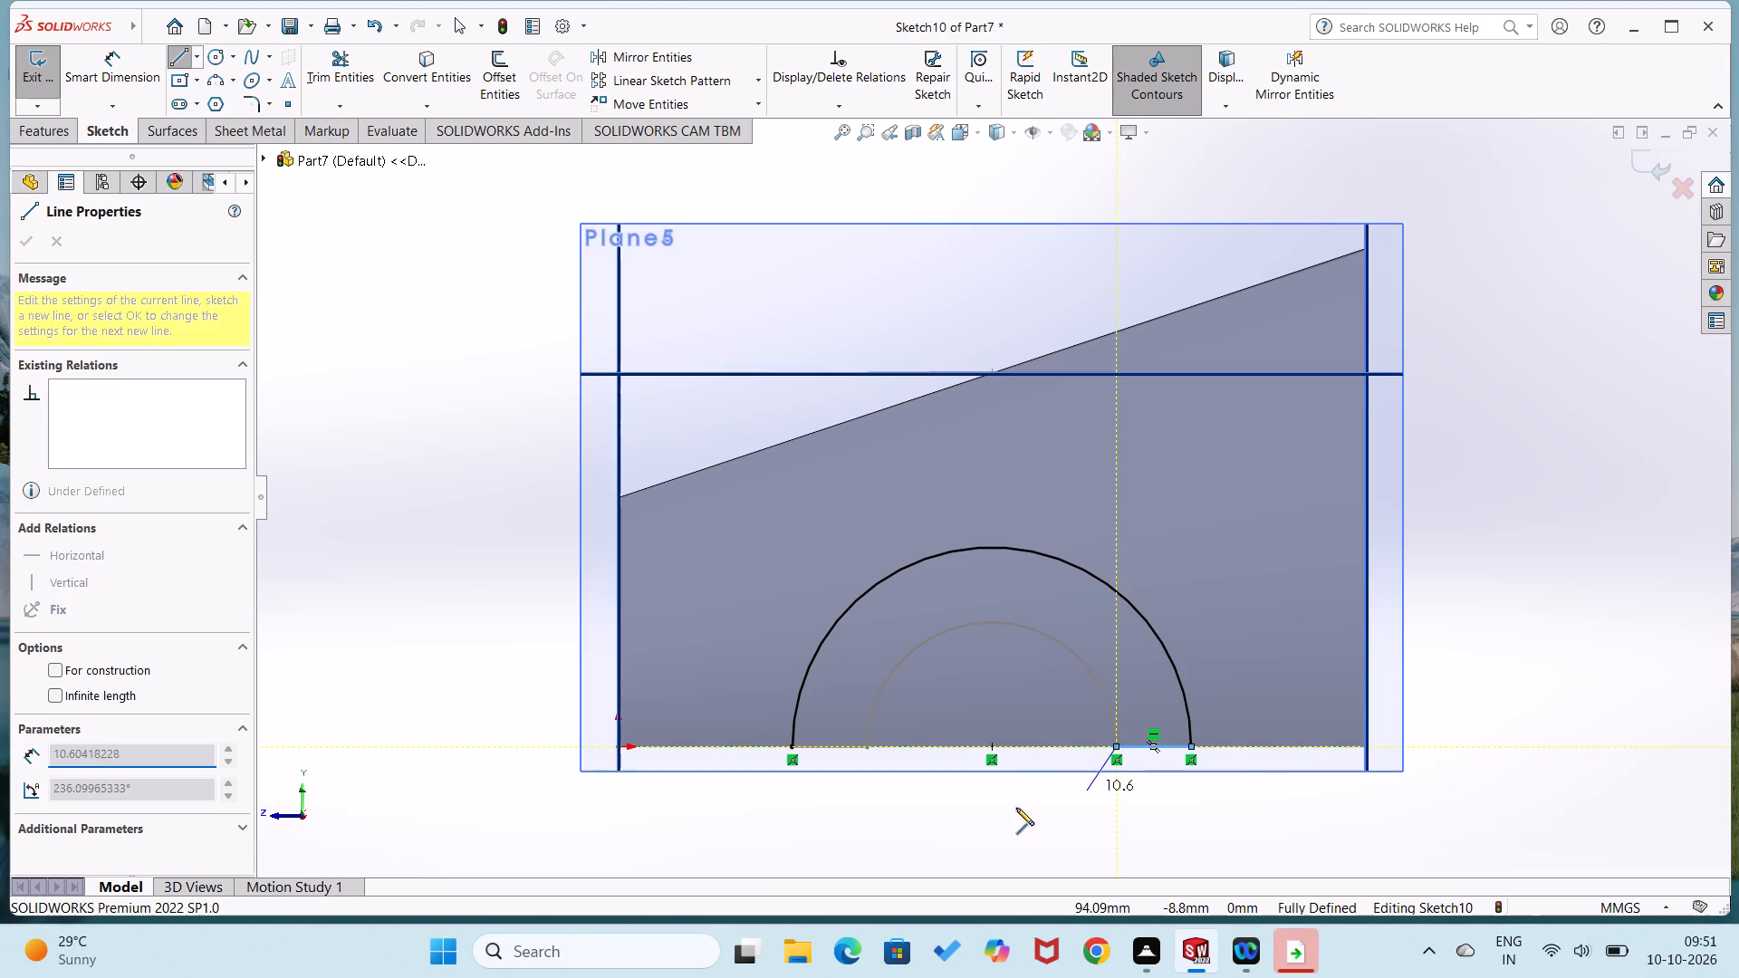
pyautogui.moveTo(1016, 808); pyautogui.dragTo(887, 807, button='right')
pyautogui.moveTo(883, 786); pyautogui.dragTo(796, 814, button='right')
pyautogui.click(863, 747)
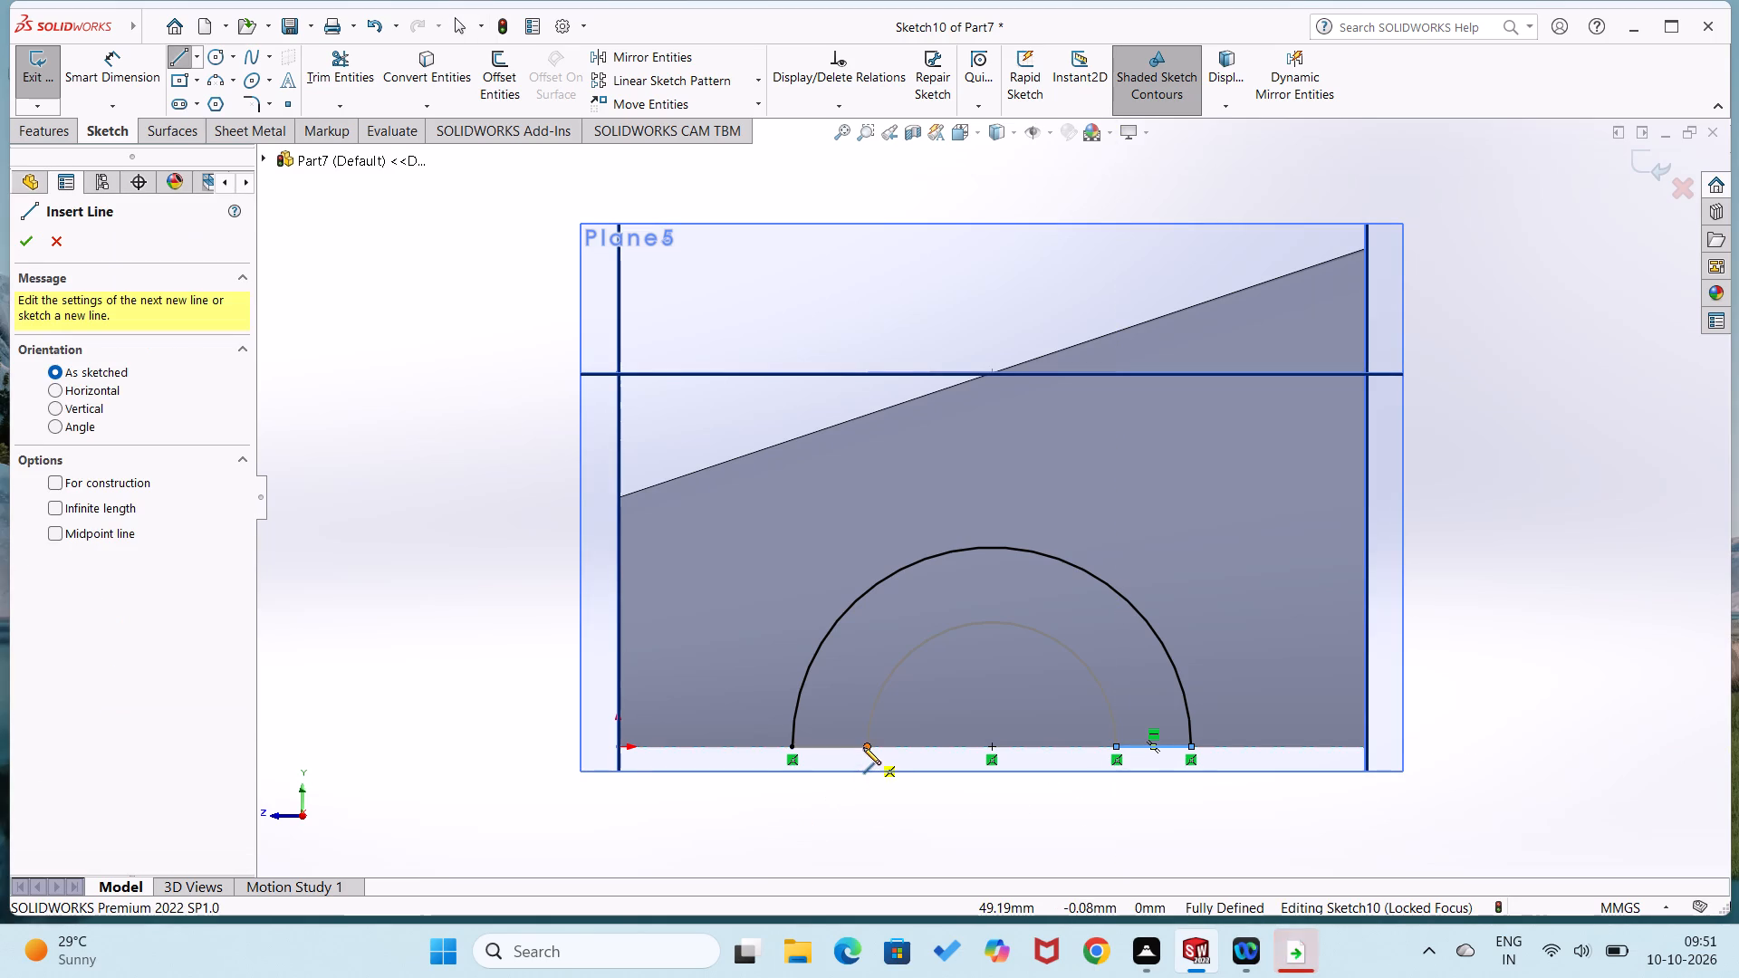
pyautogui.click(793, 746)
pyautogui.moveTo(476, 732); pyautogui.dragTo(456, 525, button='right')
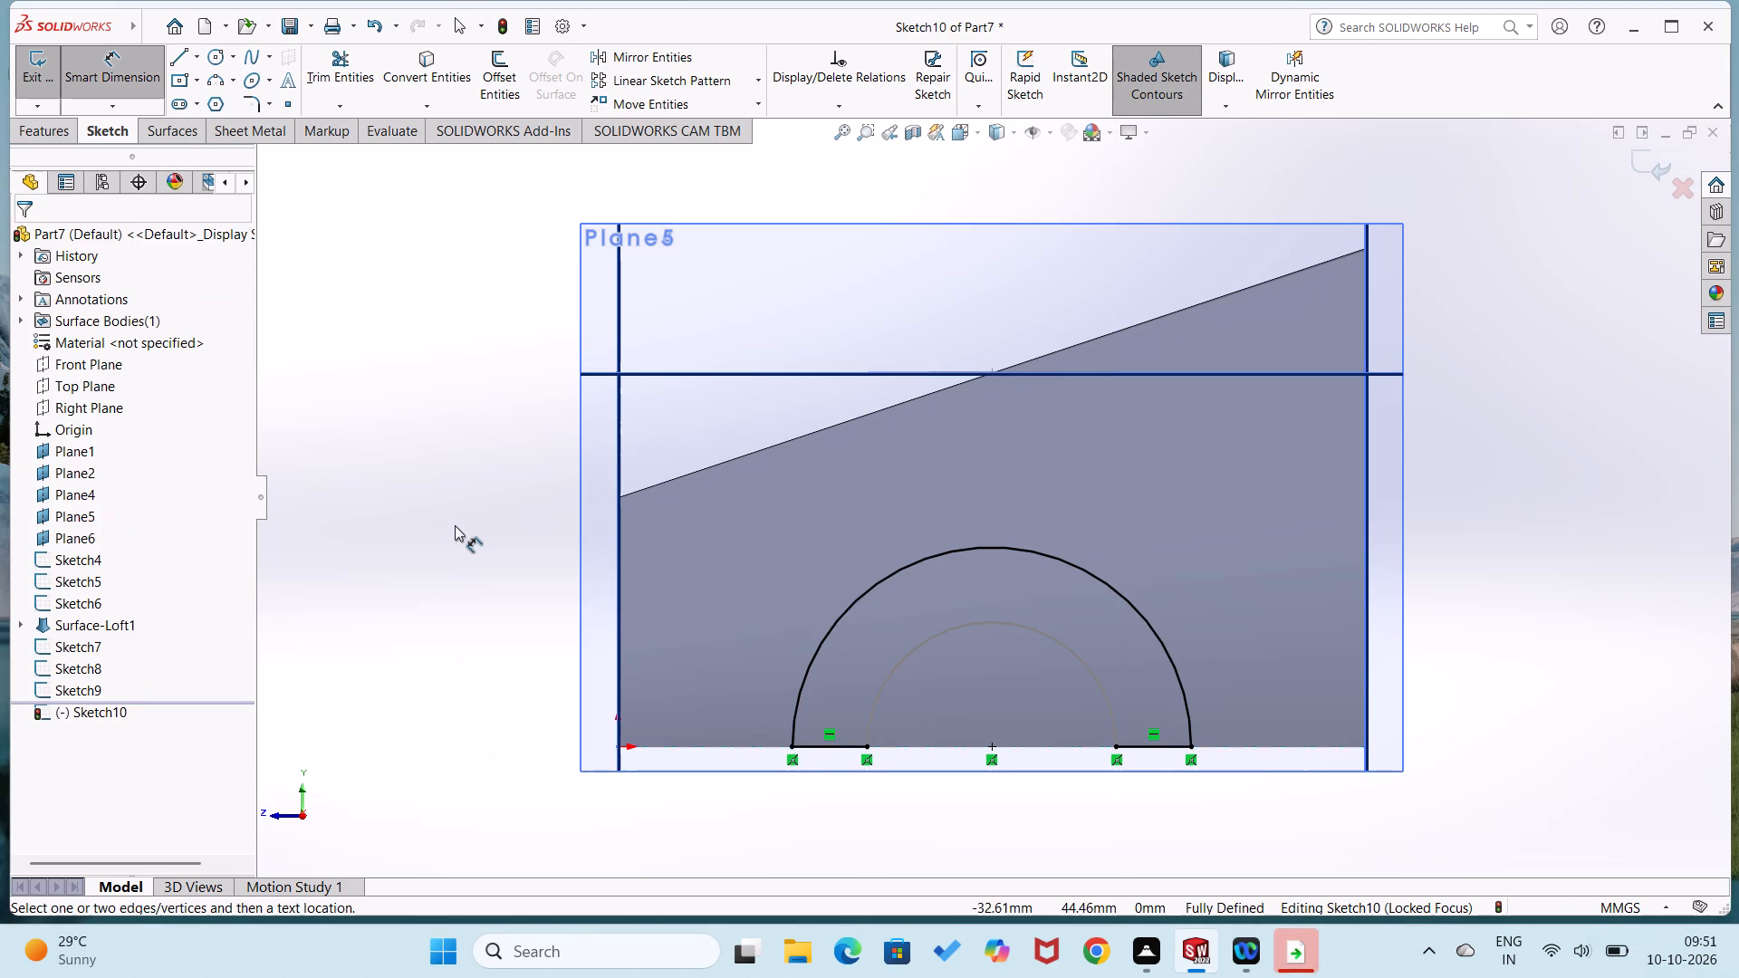
pyautogui.click(45, 77)
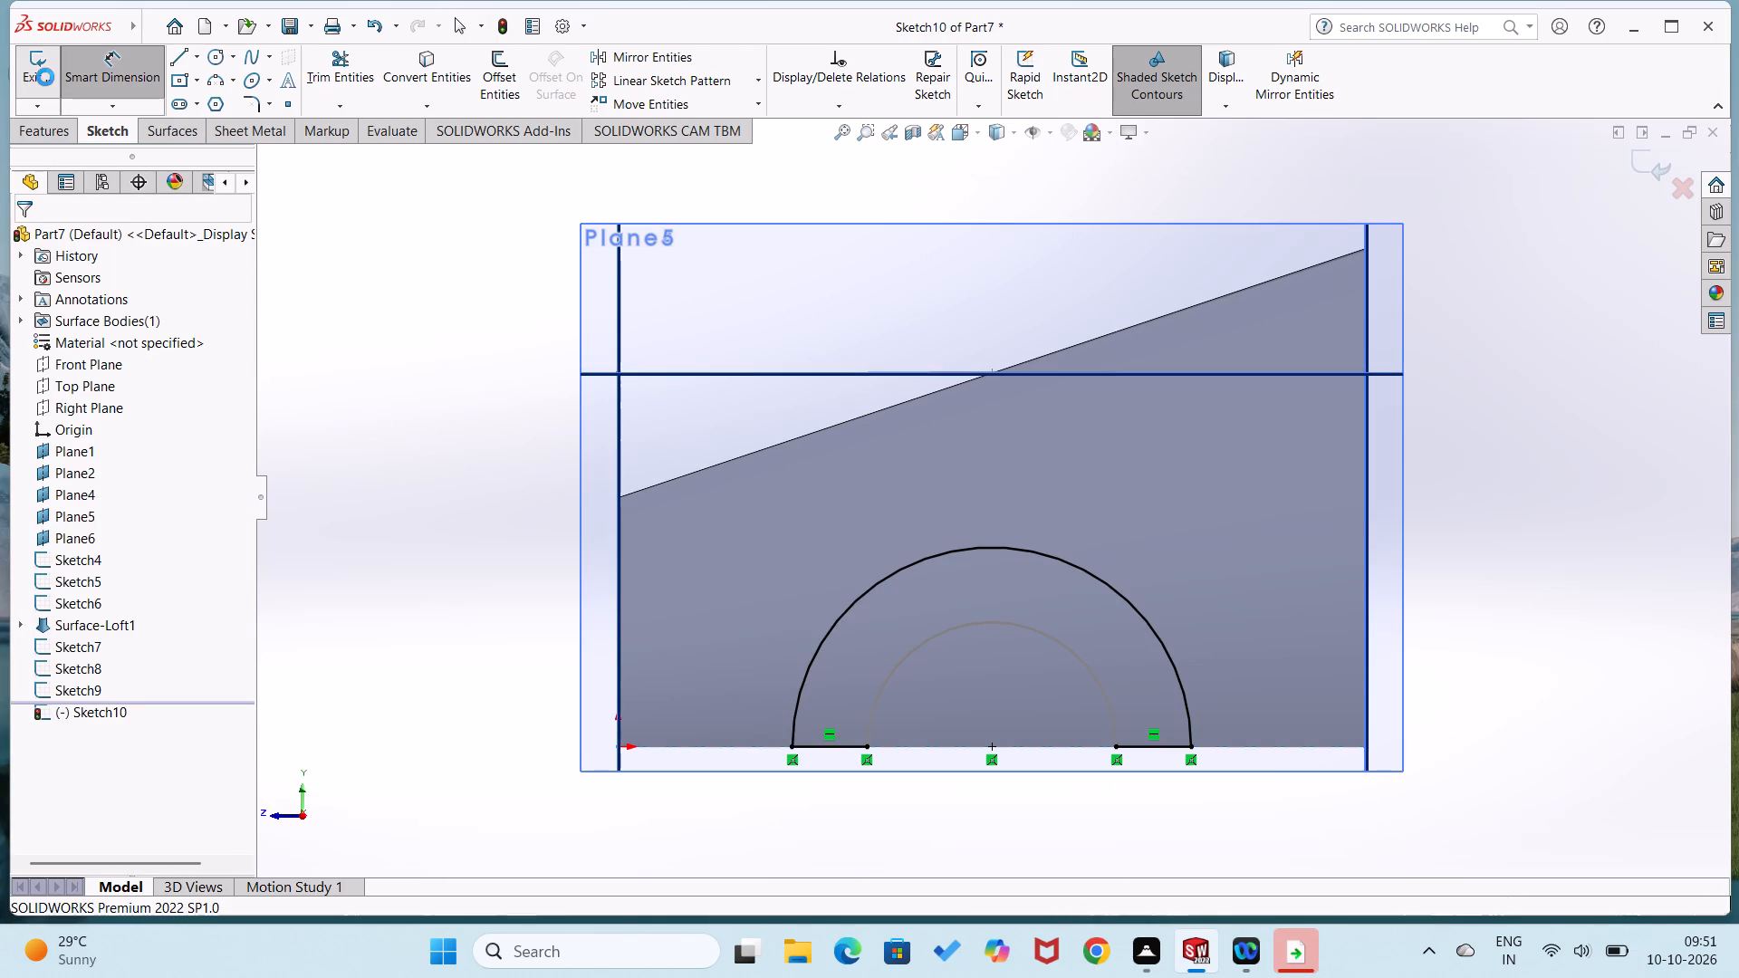
pyautogui.click(408, 421)
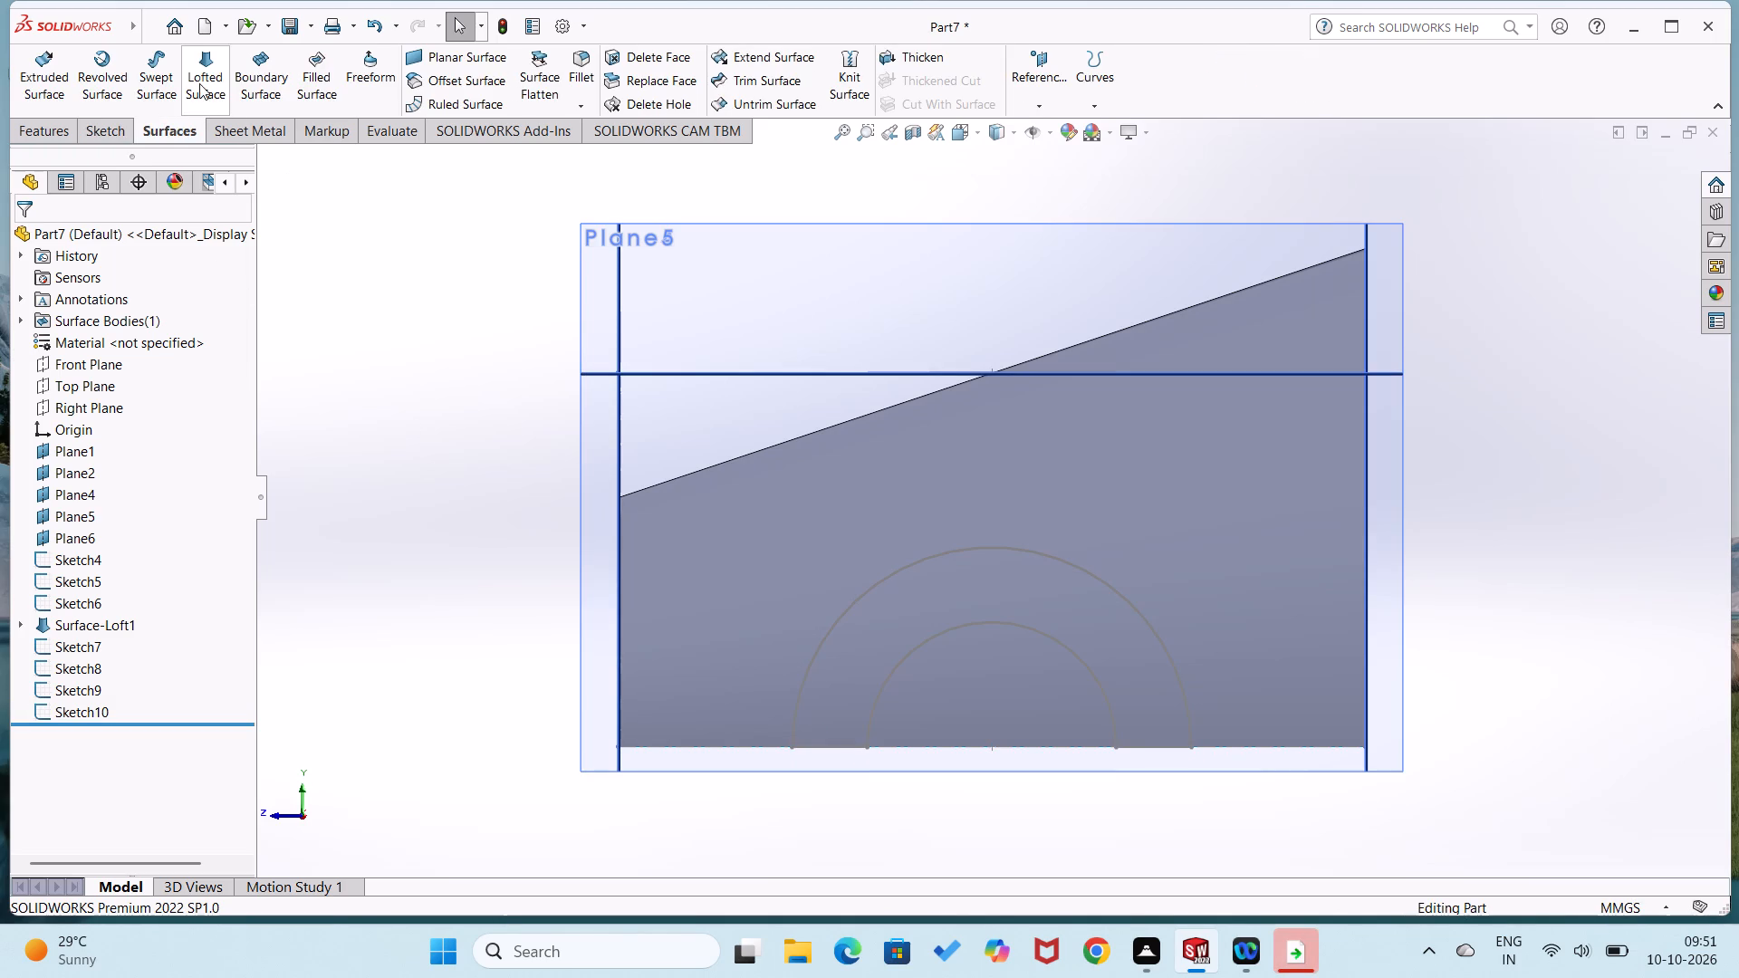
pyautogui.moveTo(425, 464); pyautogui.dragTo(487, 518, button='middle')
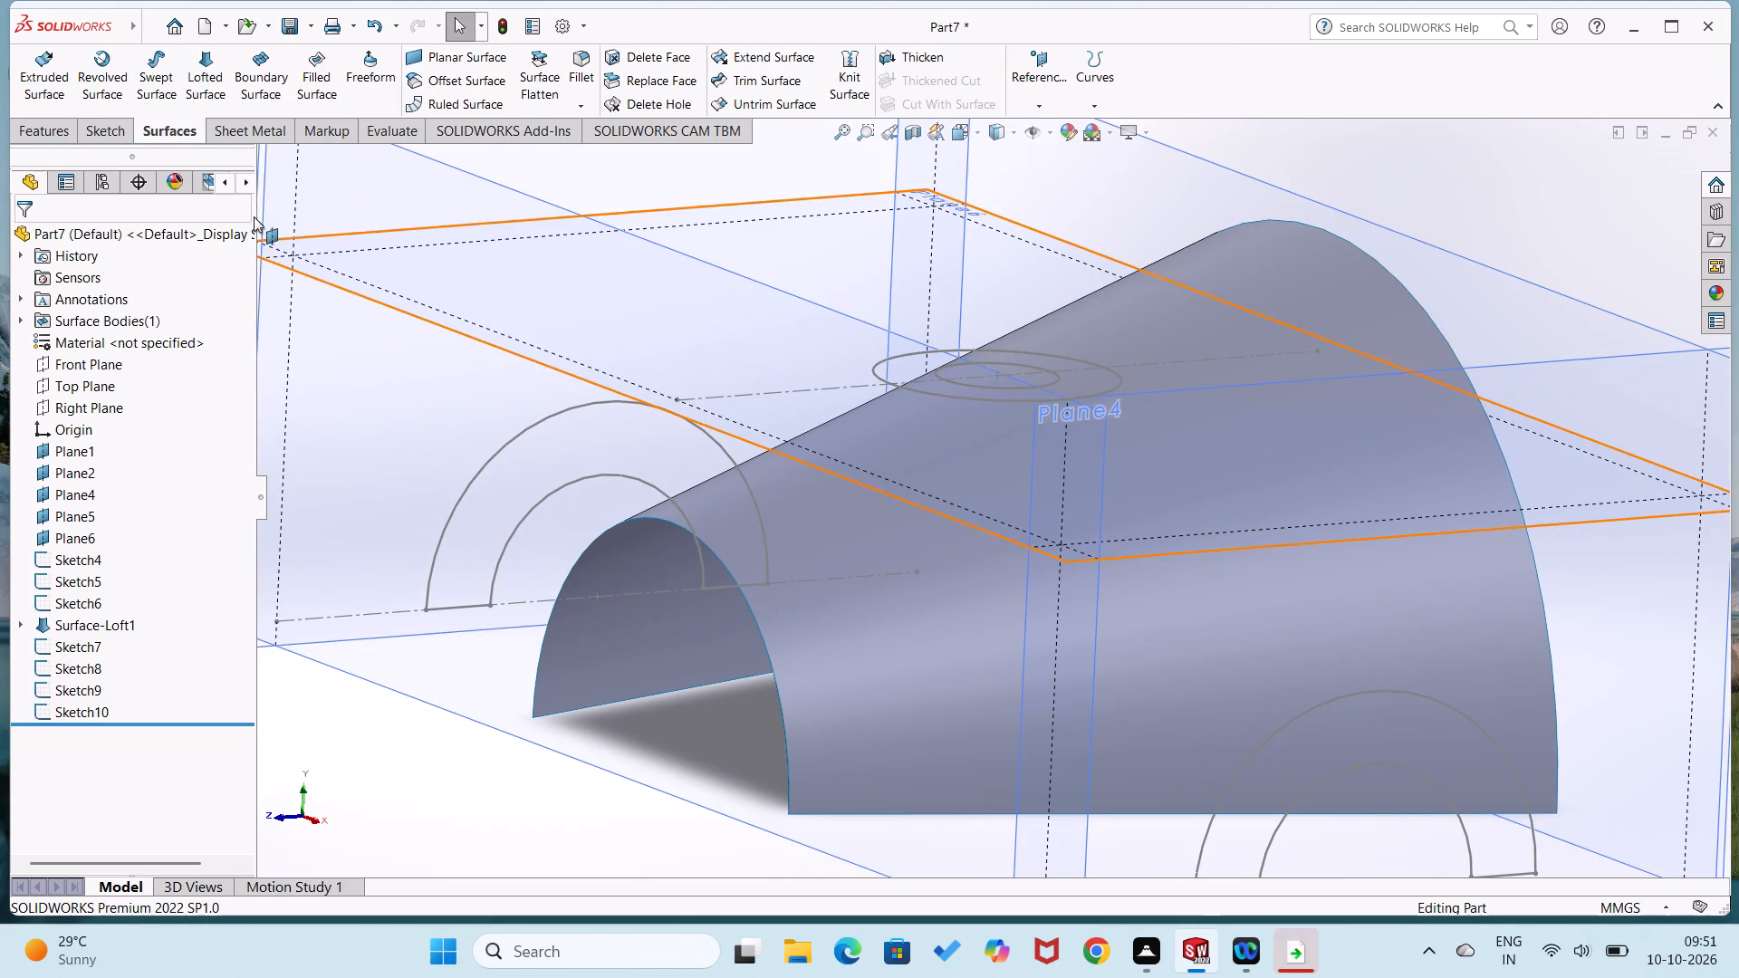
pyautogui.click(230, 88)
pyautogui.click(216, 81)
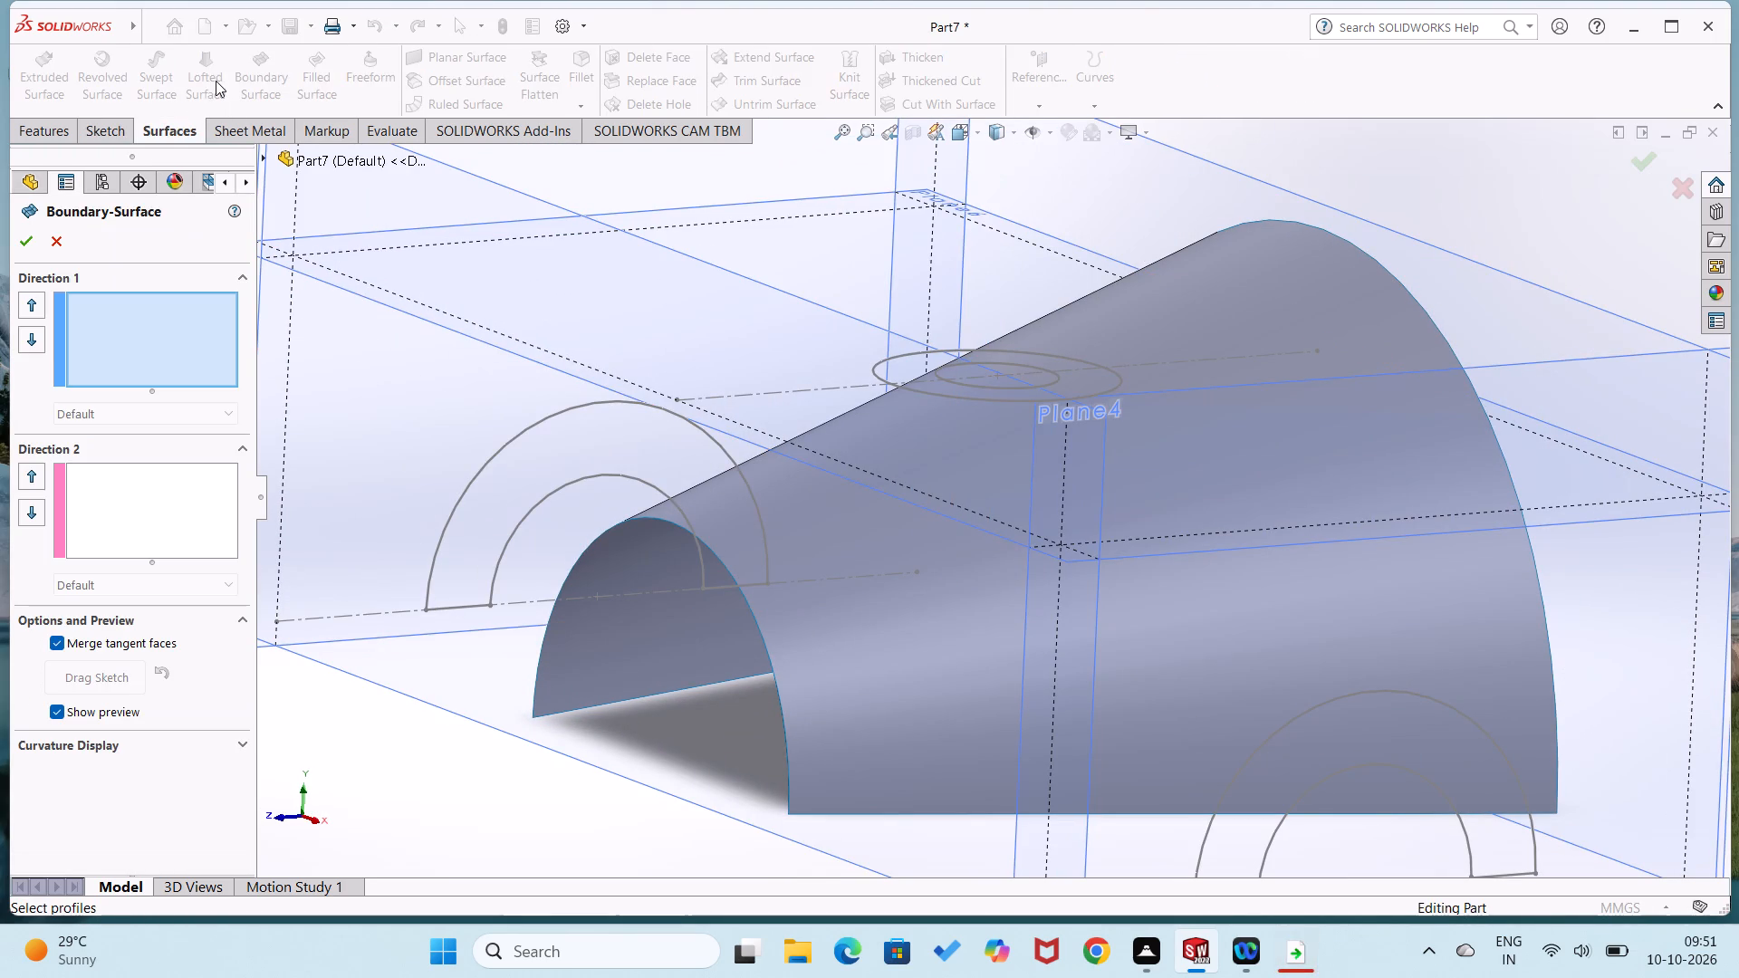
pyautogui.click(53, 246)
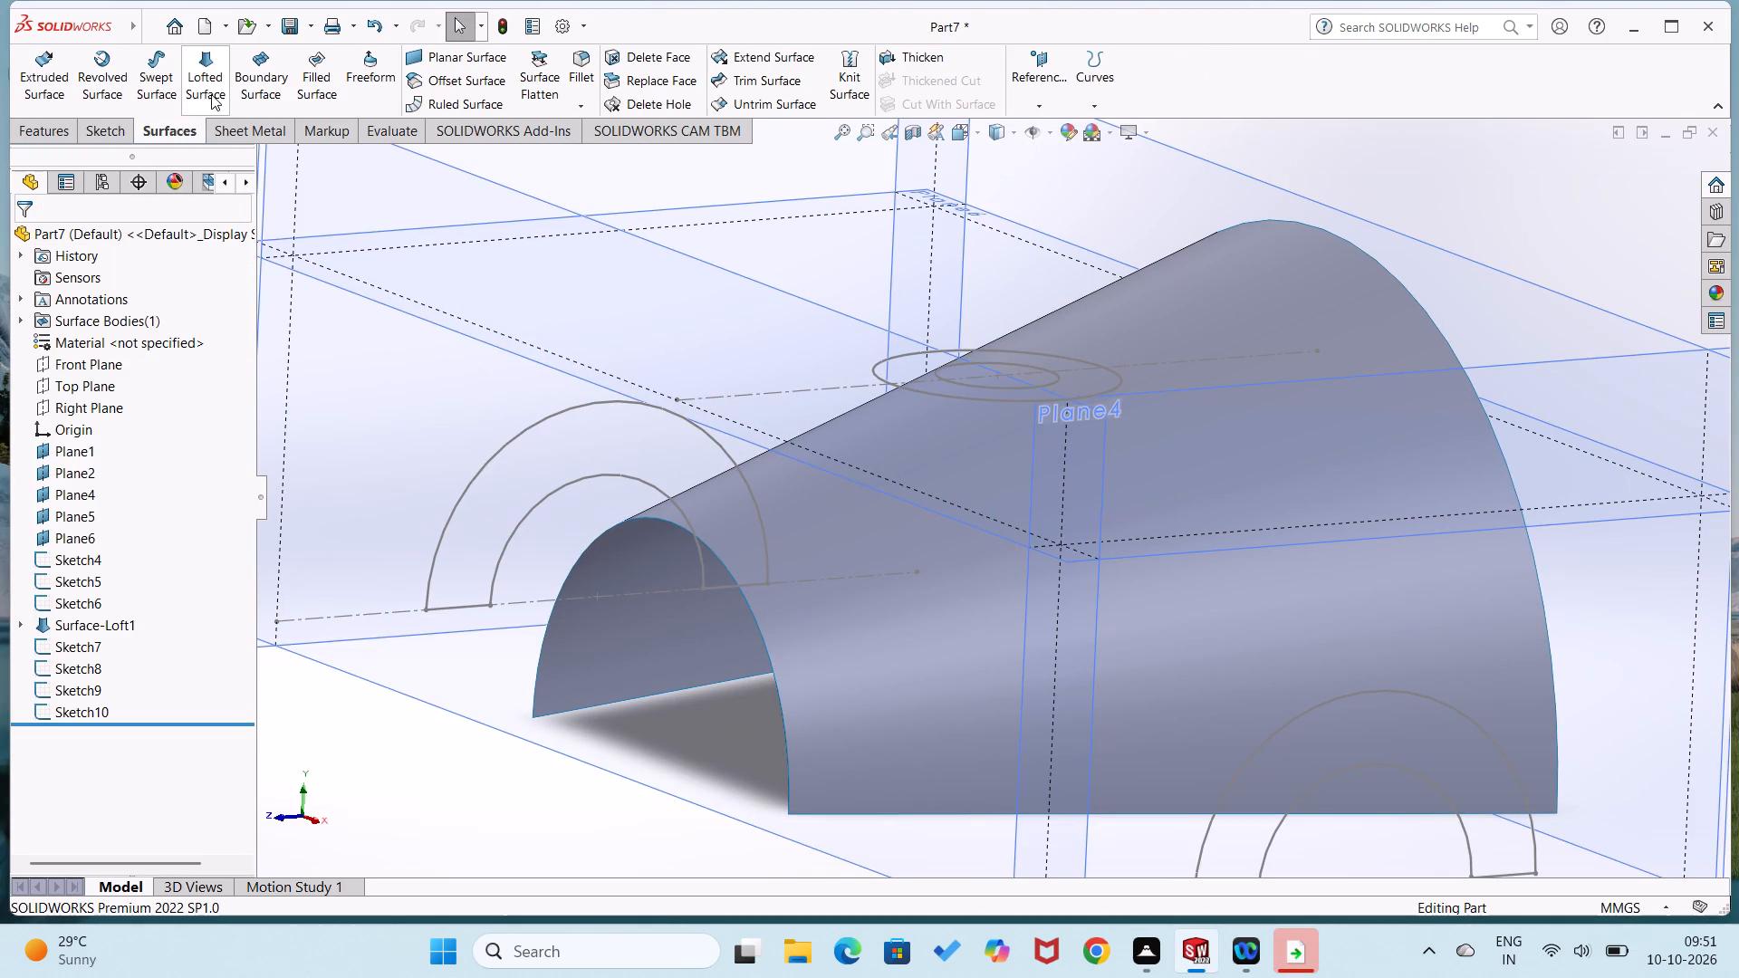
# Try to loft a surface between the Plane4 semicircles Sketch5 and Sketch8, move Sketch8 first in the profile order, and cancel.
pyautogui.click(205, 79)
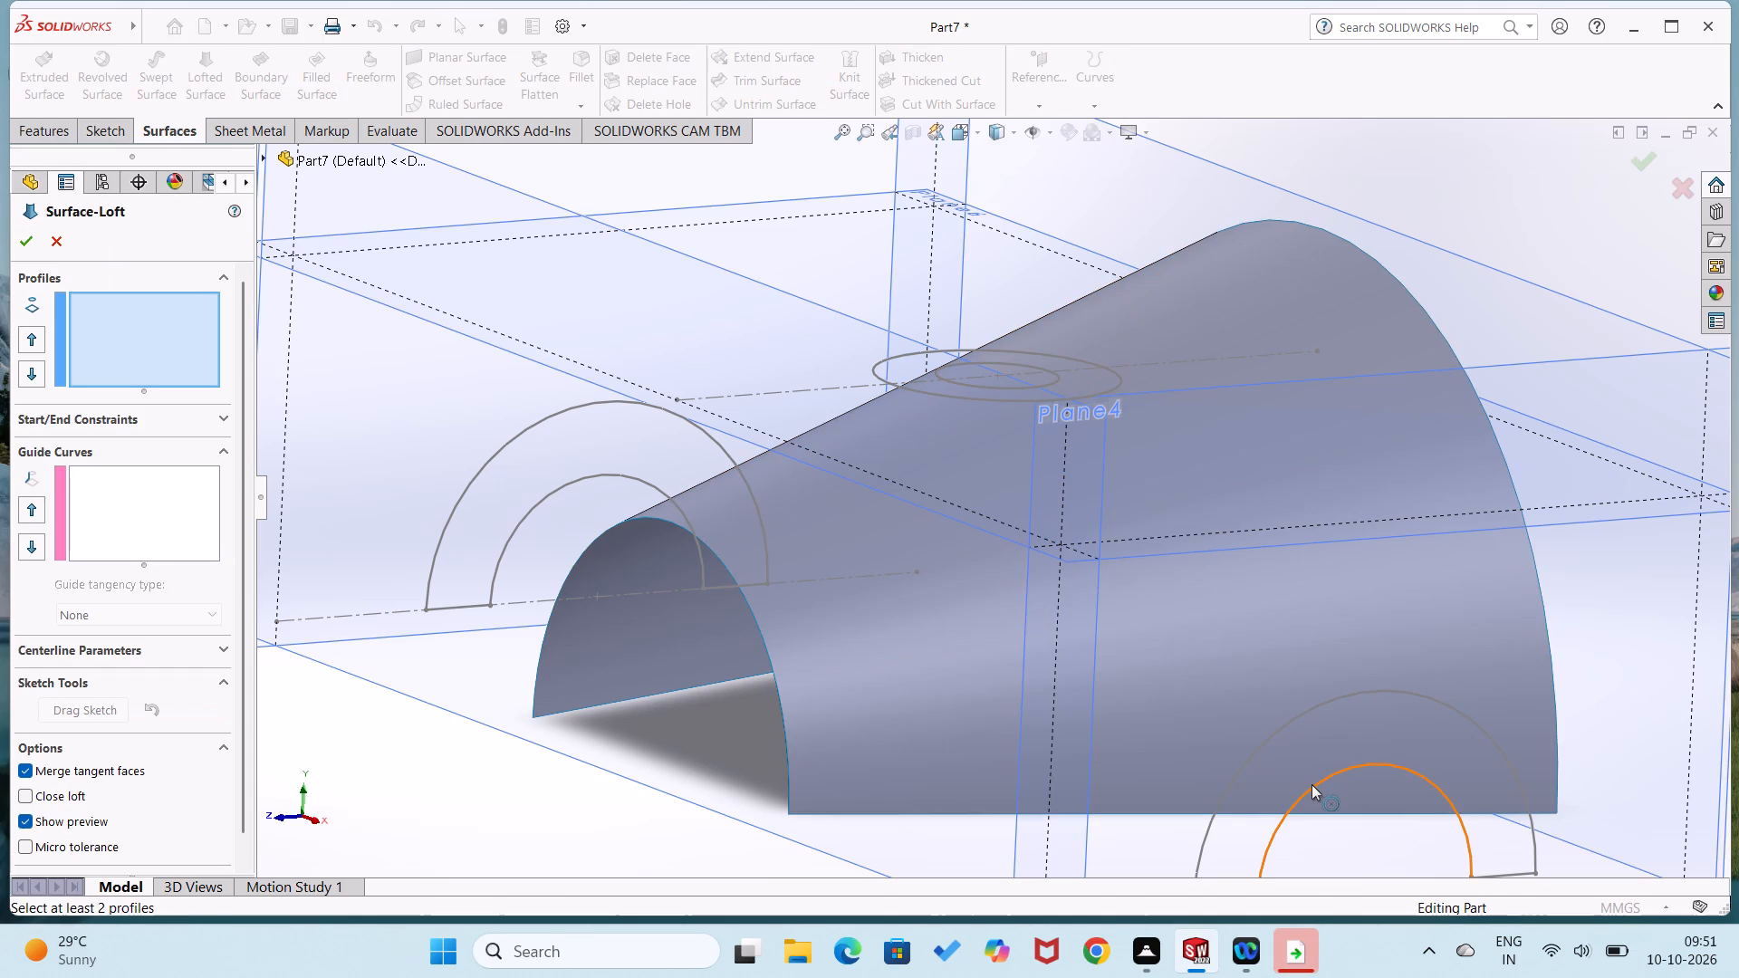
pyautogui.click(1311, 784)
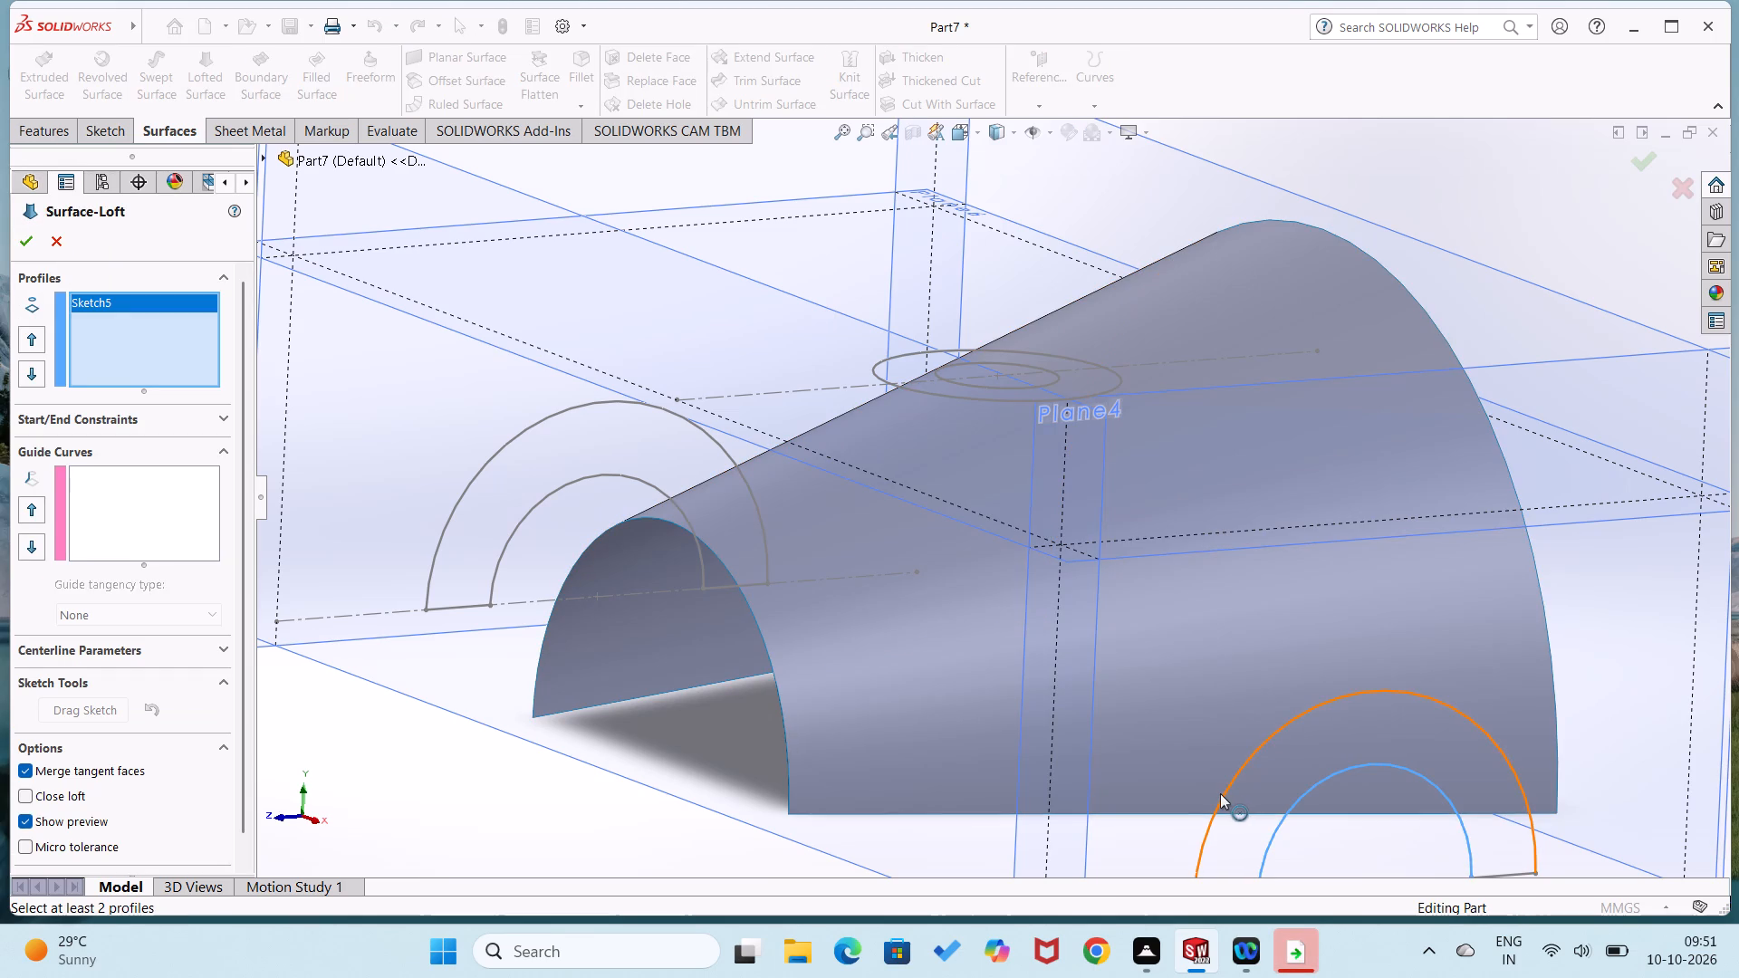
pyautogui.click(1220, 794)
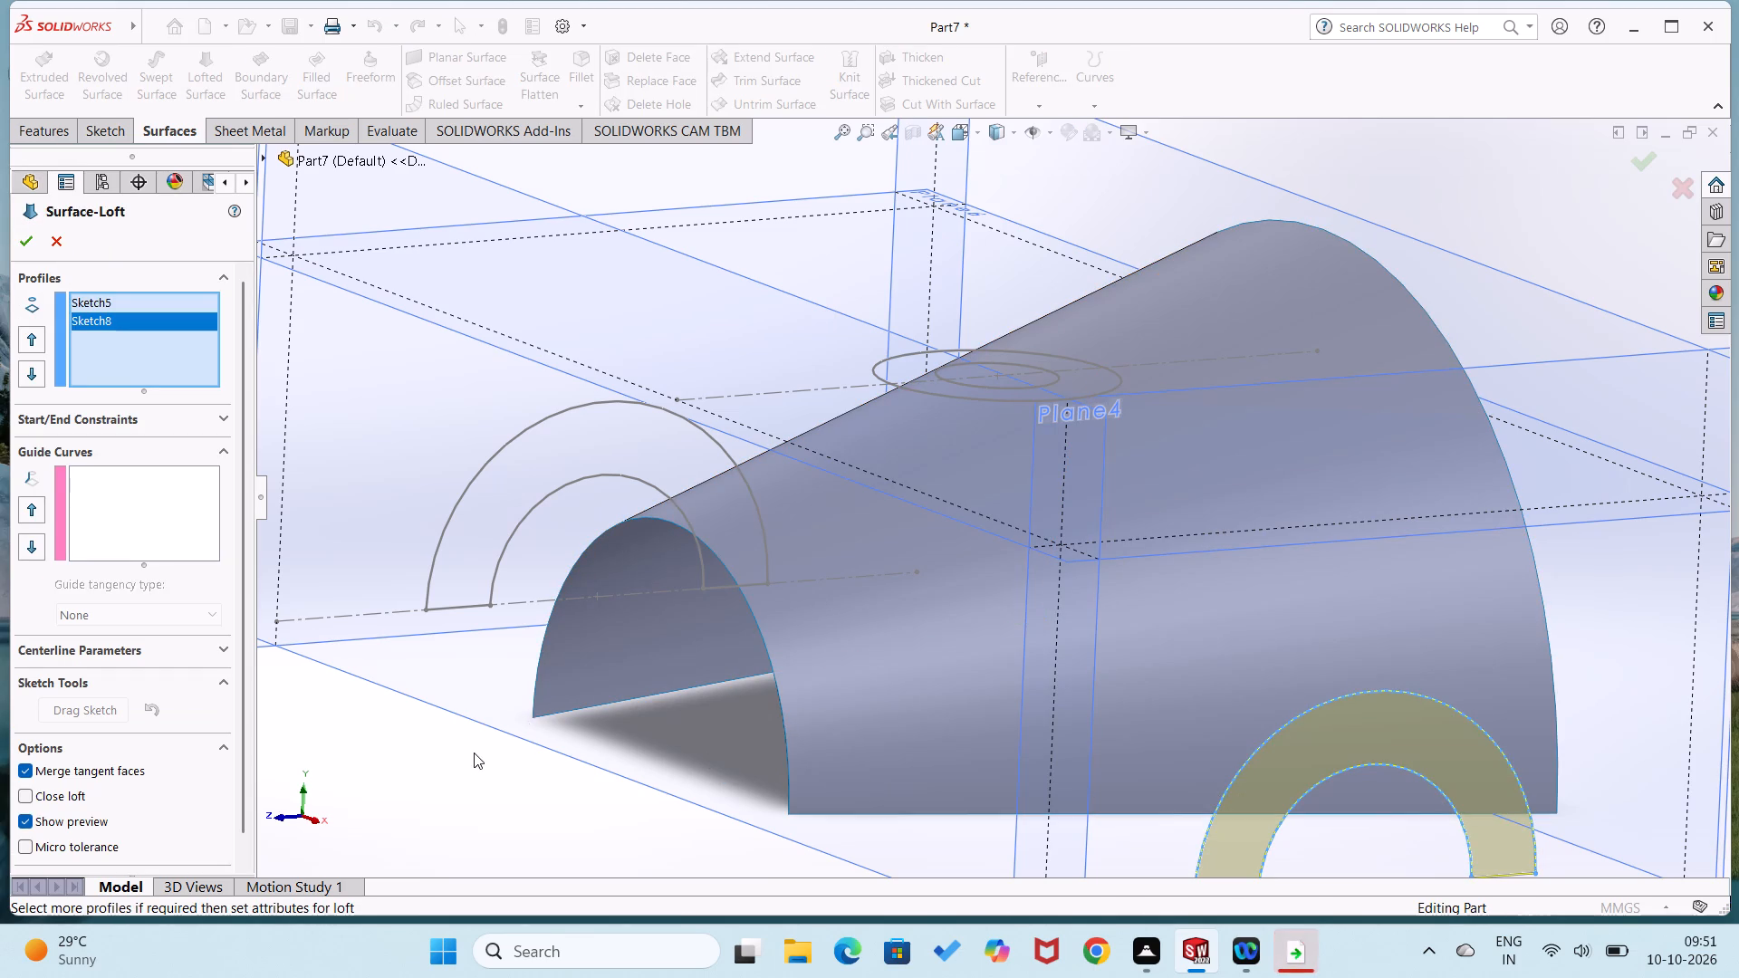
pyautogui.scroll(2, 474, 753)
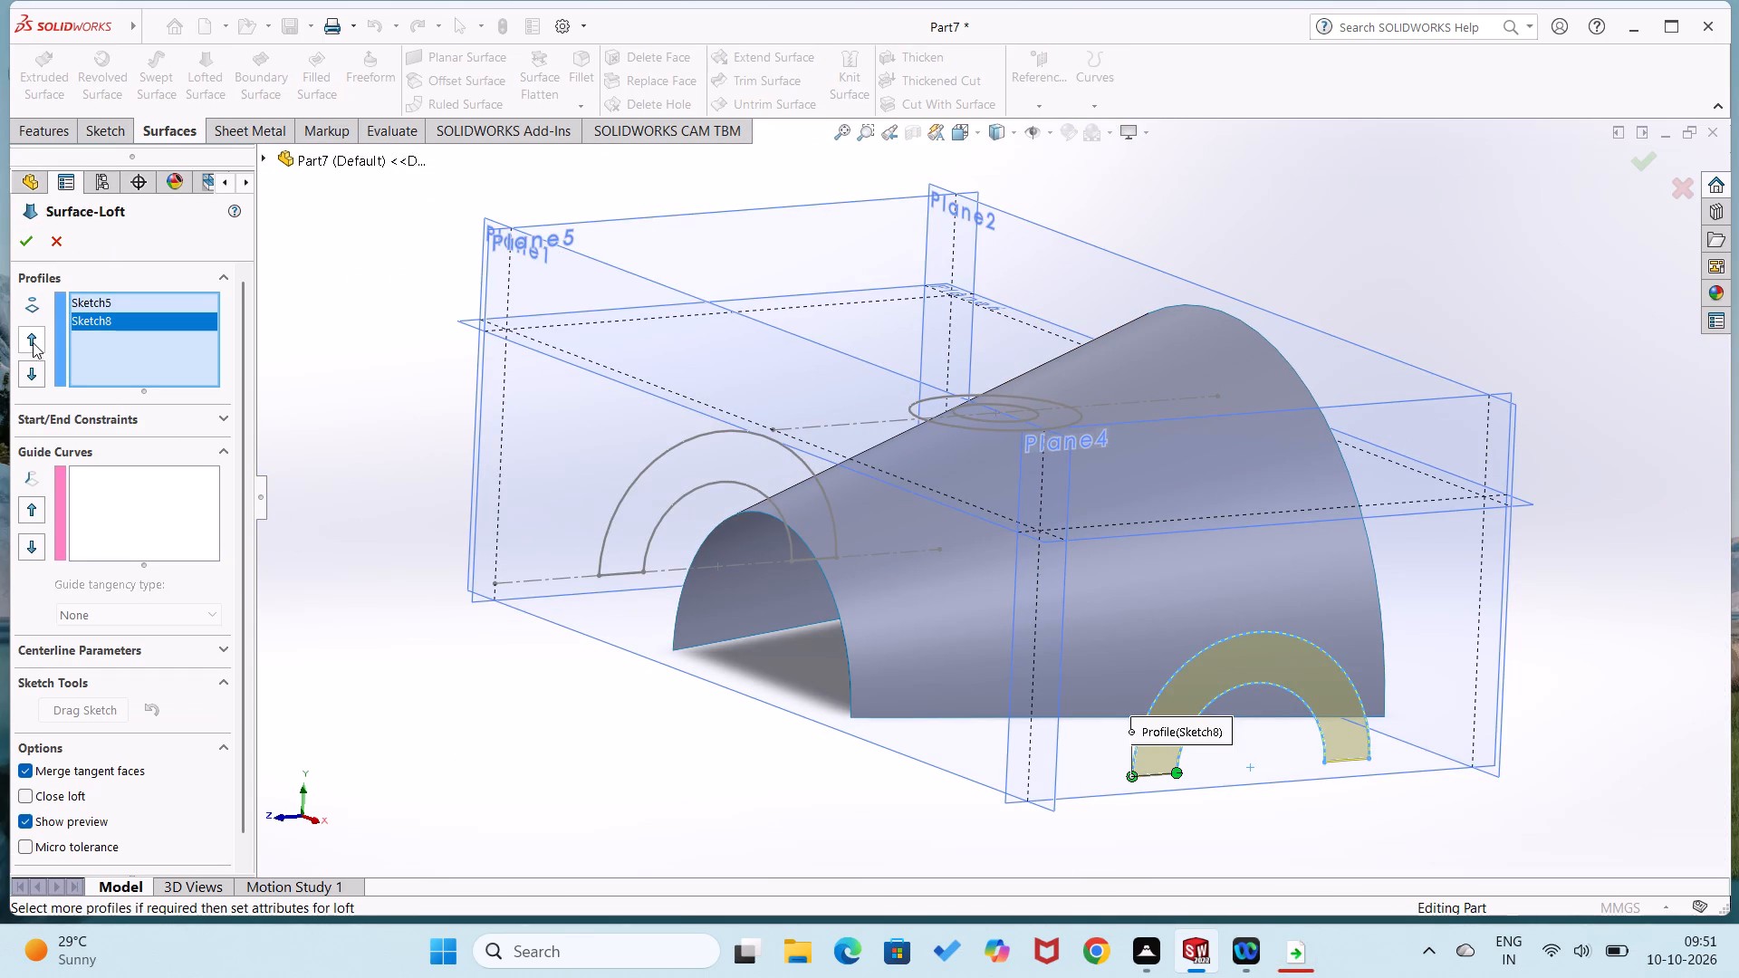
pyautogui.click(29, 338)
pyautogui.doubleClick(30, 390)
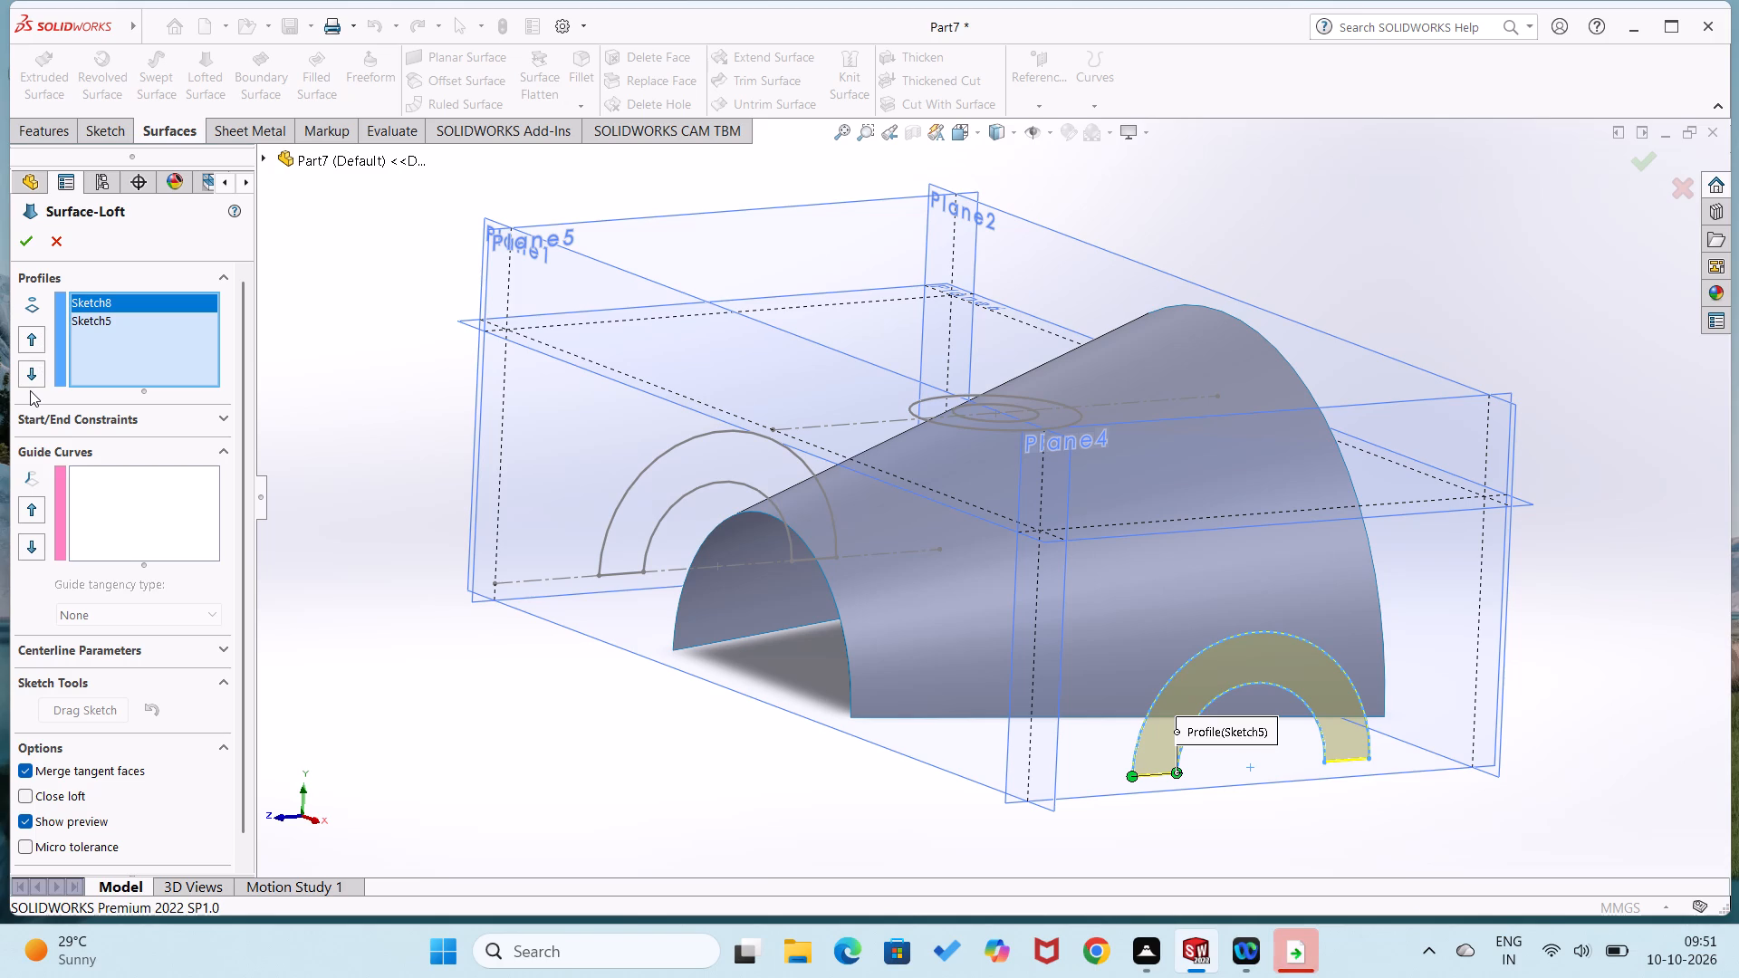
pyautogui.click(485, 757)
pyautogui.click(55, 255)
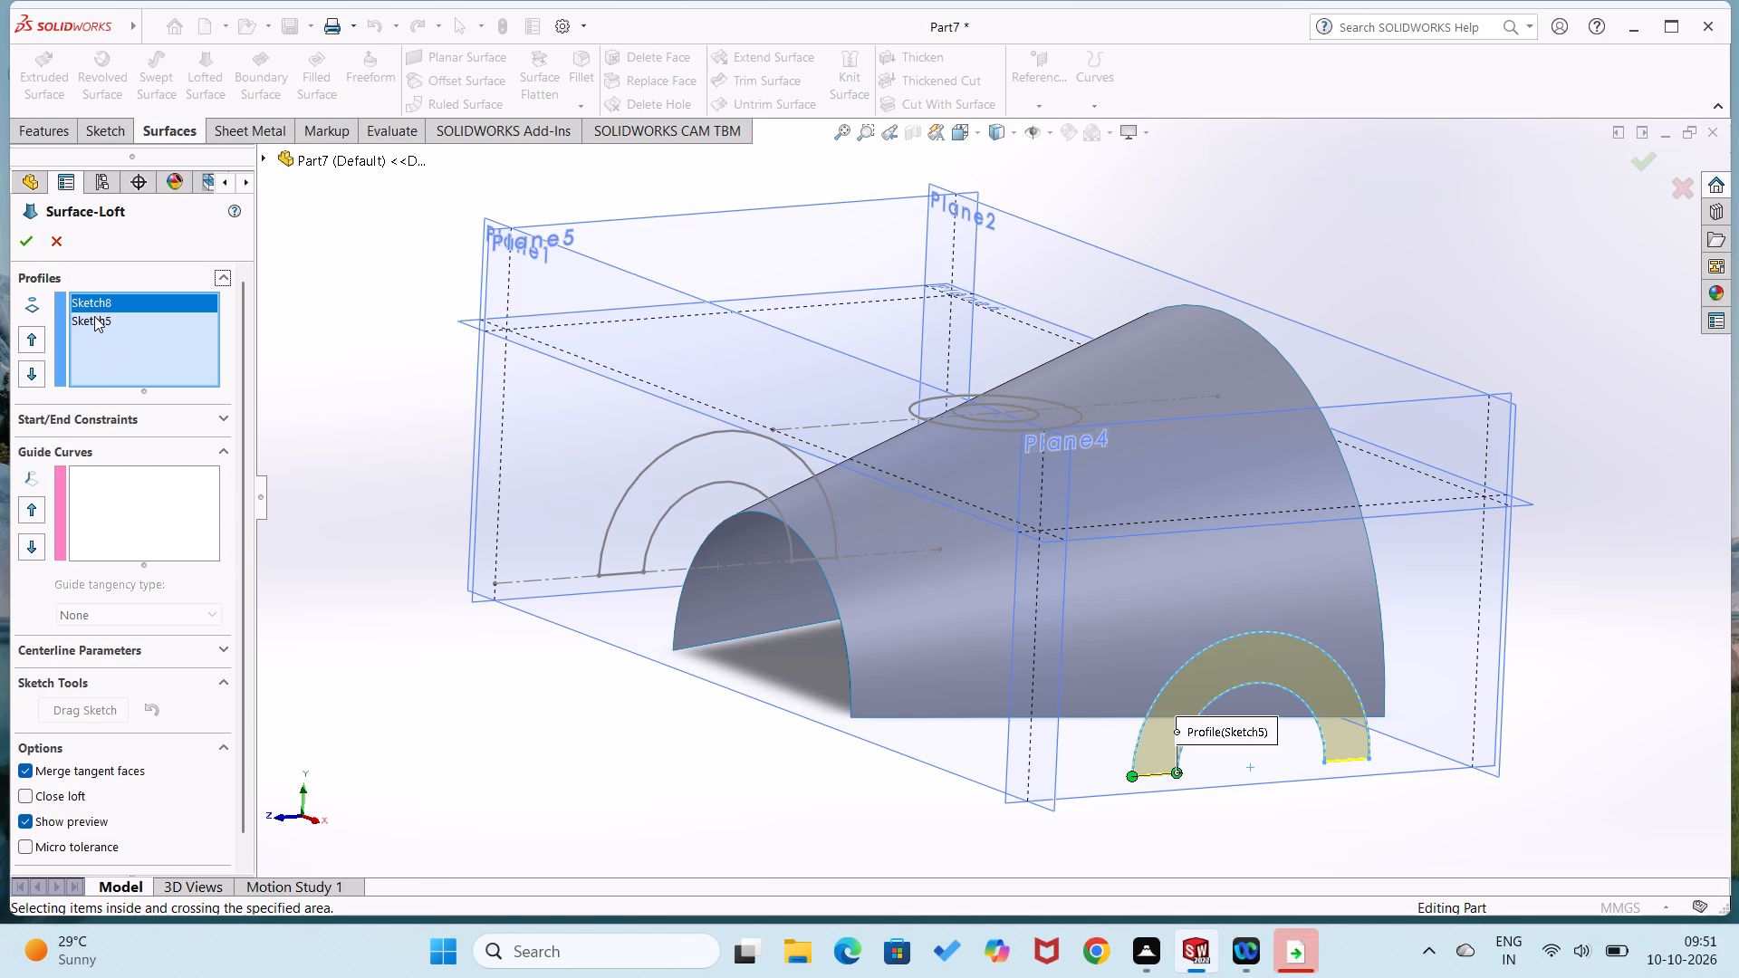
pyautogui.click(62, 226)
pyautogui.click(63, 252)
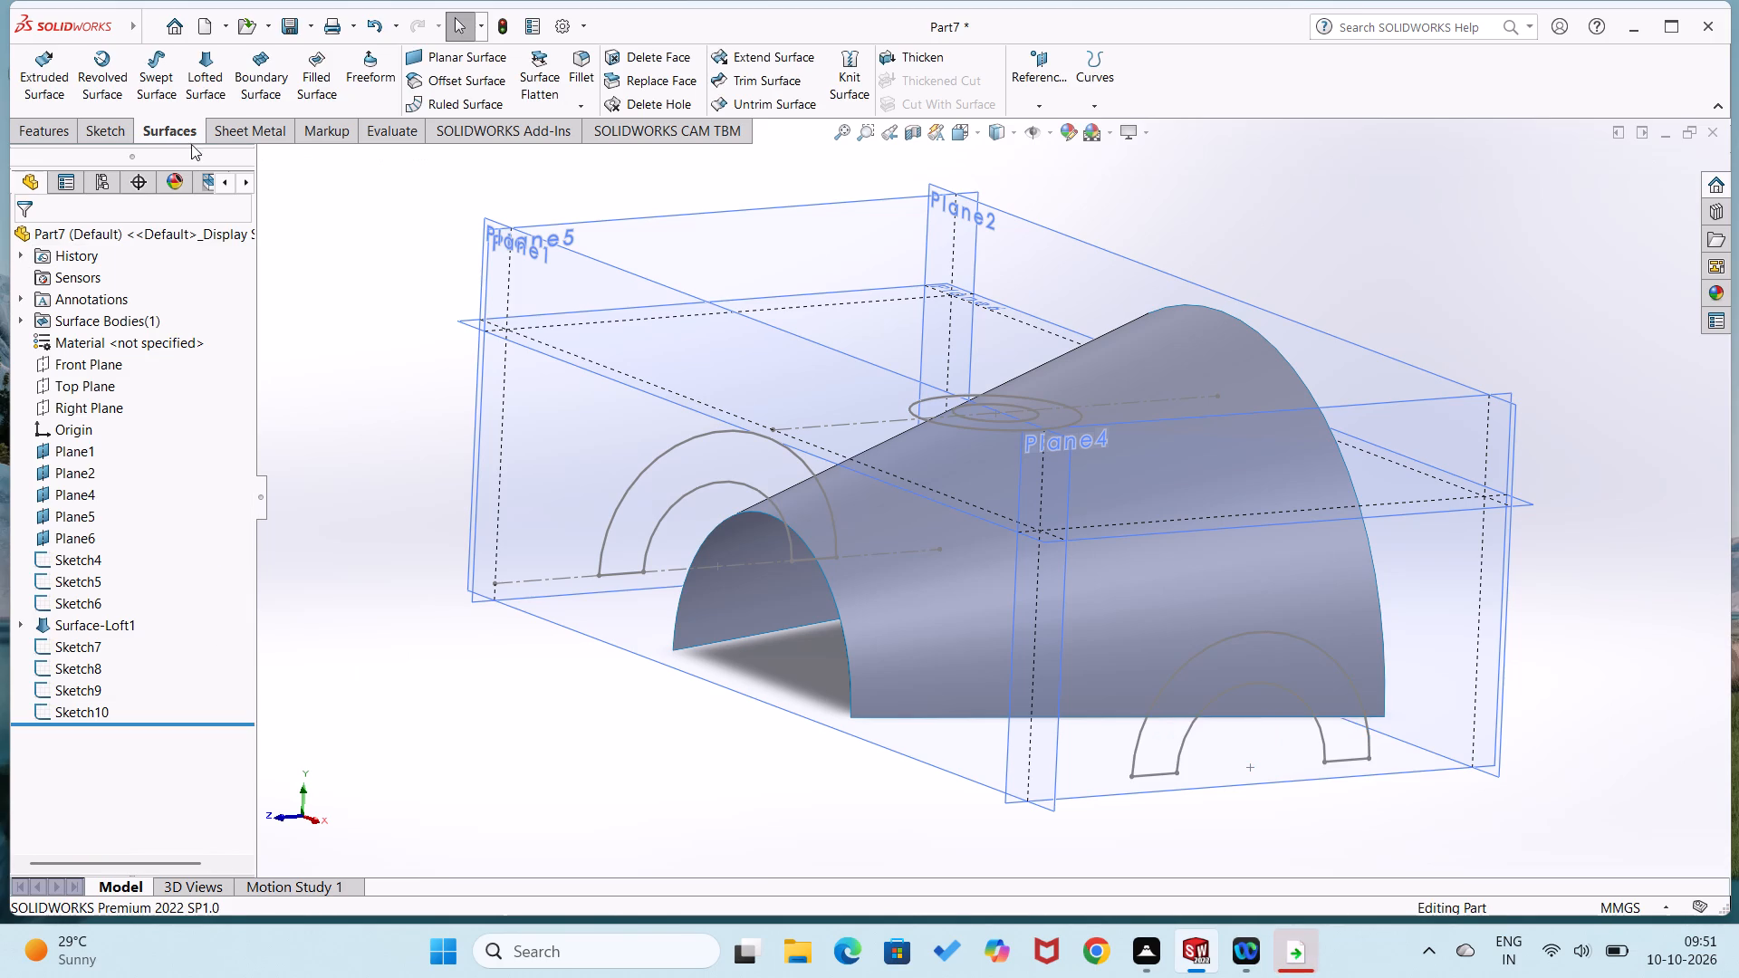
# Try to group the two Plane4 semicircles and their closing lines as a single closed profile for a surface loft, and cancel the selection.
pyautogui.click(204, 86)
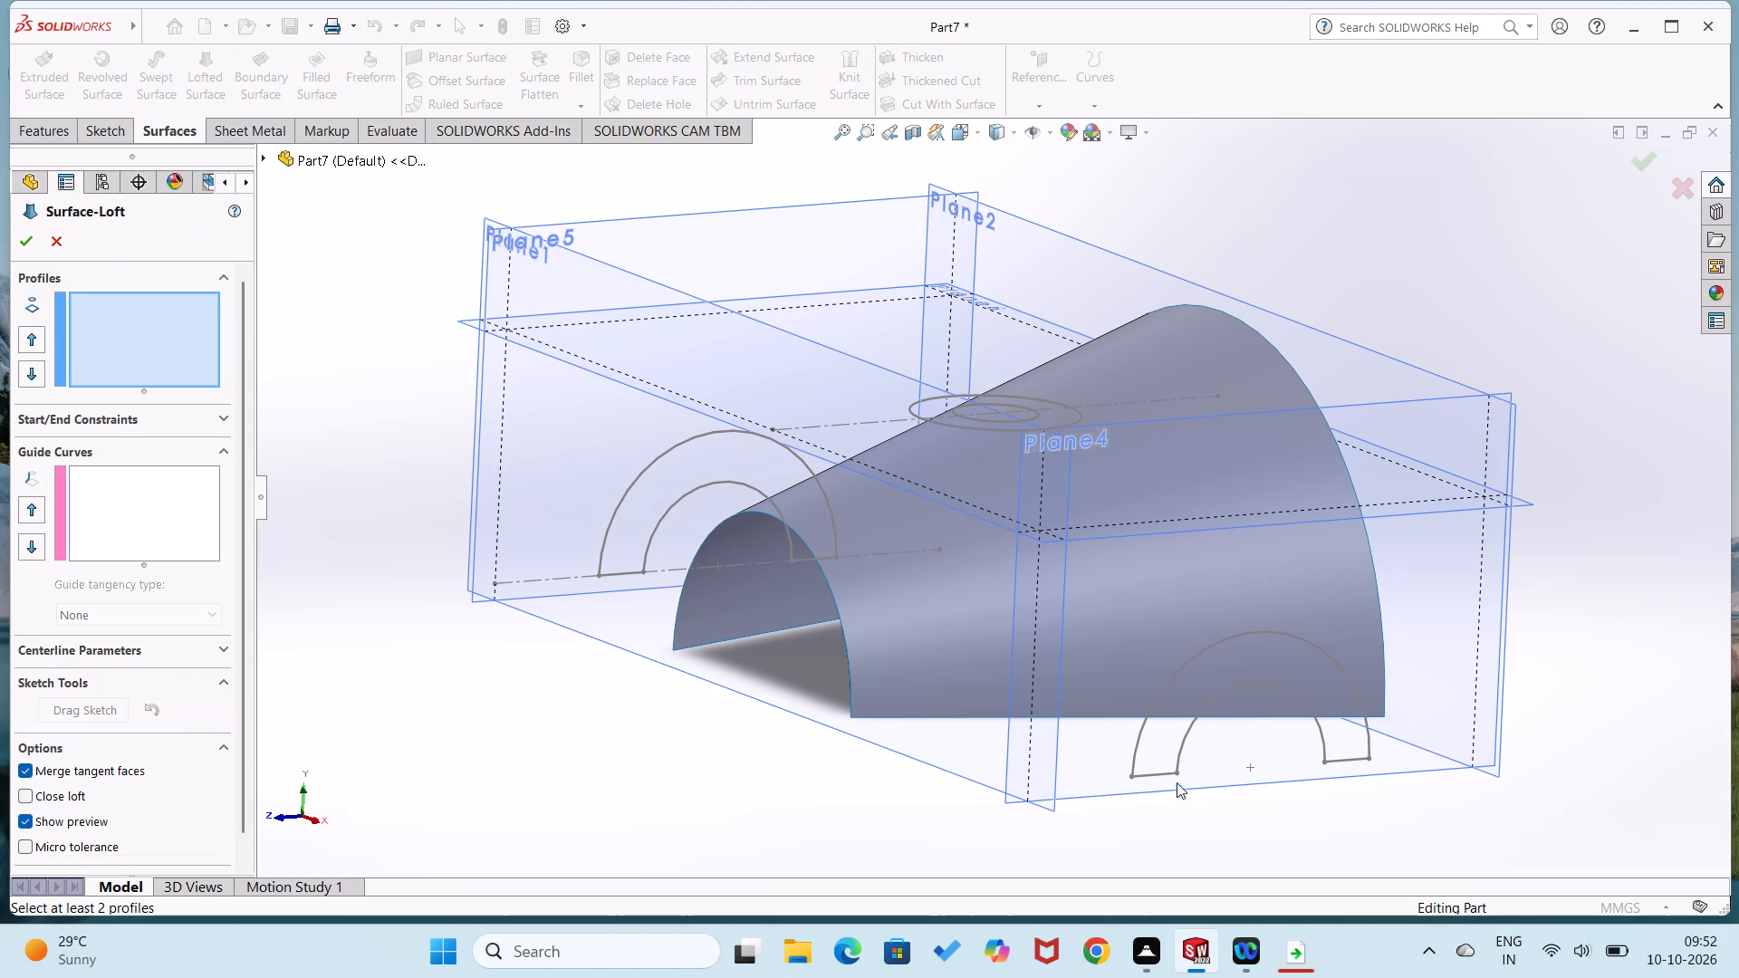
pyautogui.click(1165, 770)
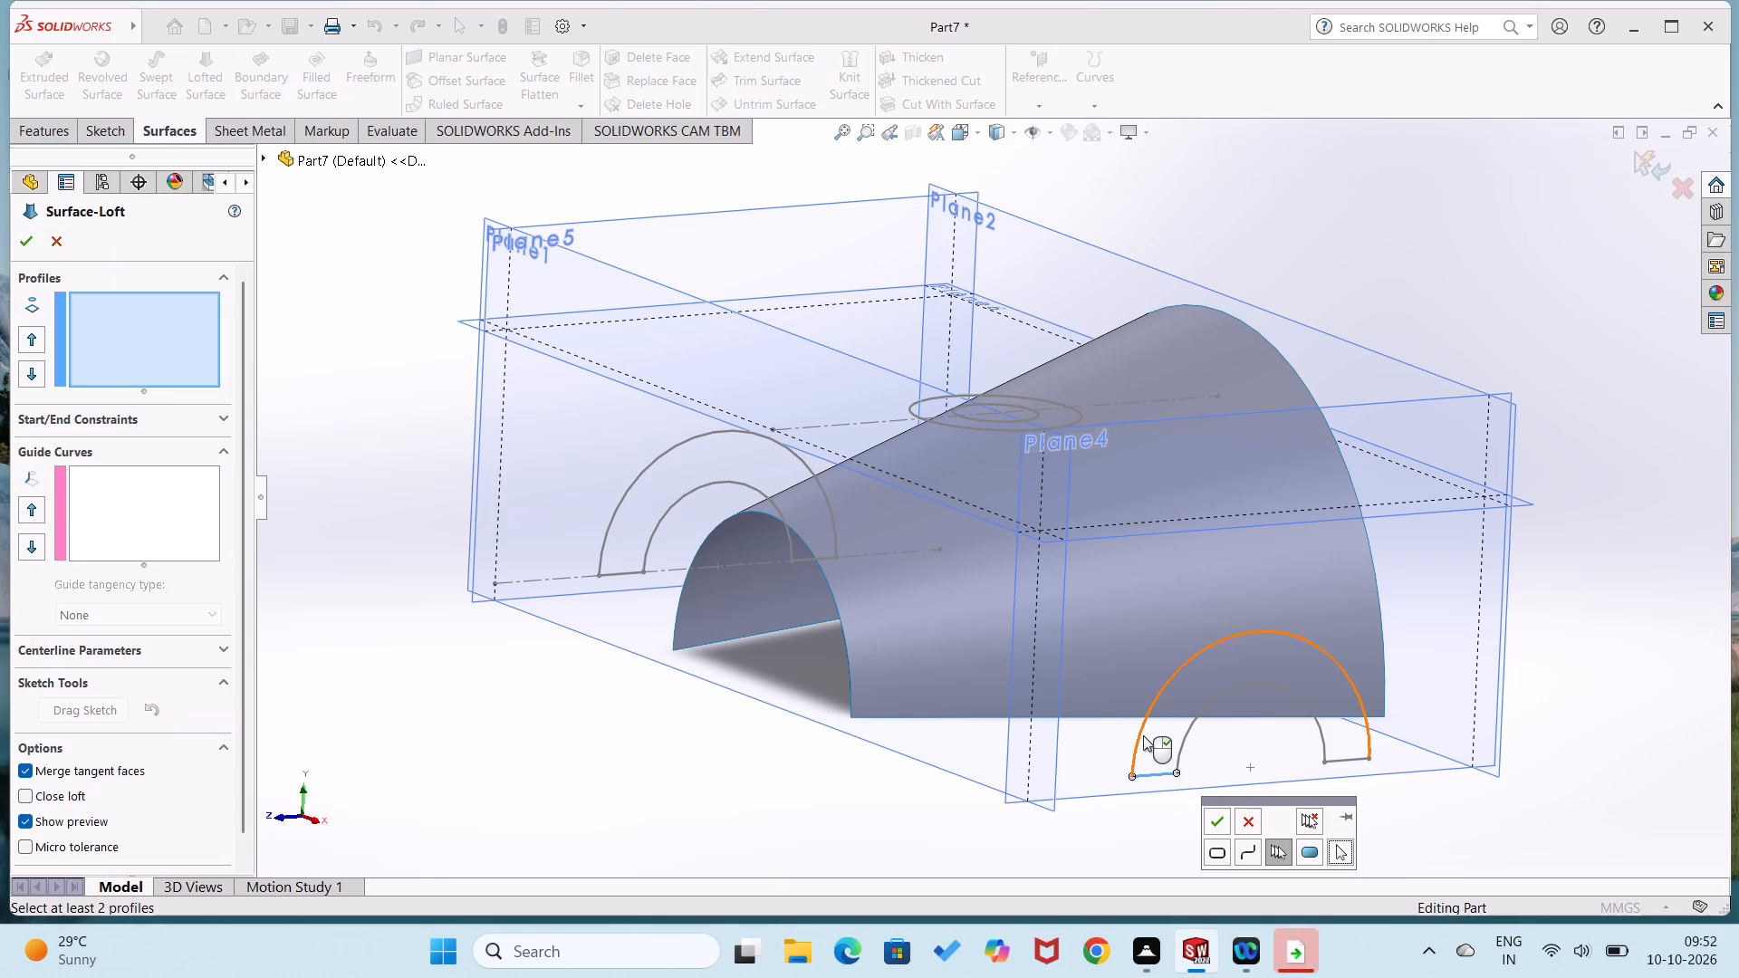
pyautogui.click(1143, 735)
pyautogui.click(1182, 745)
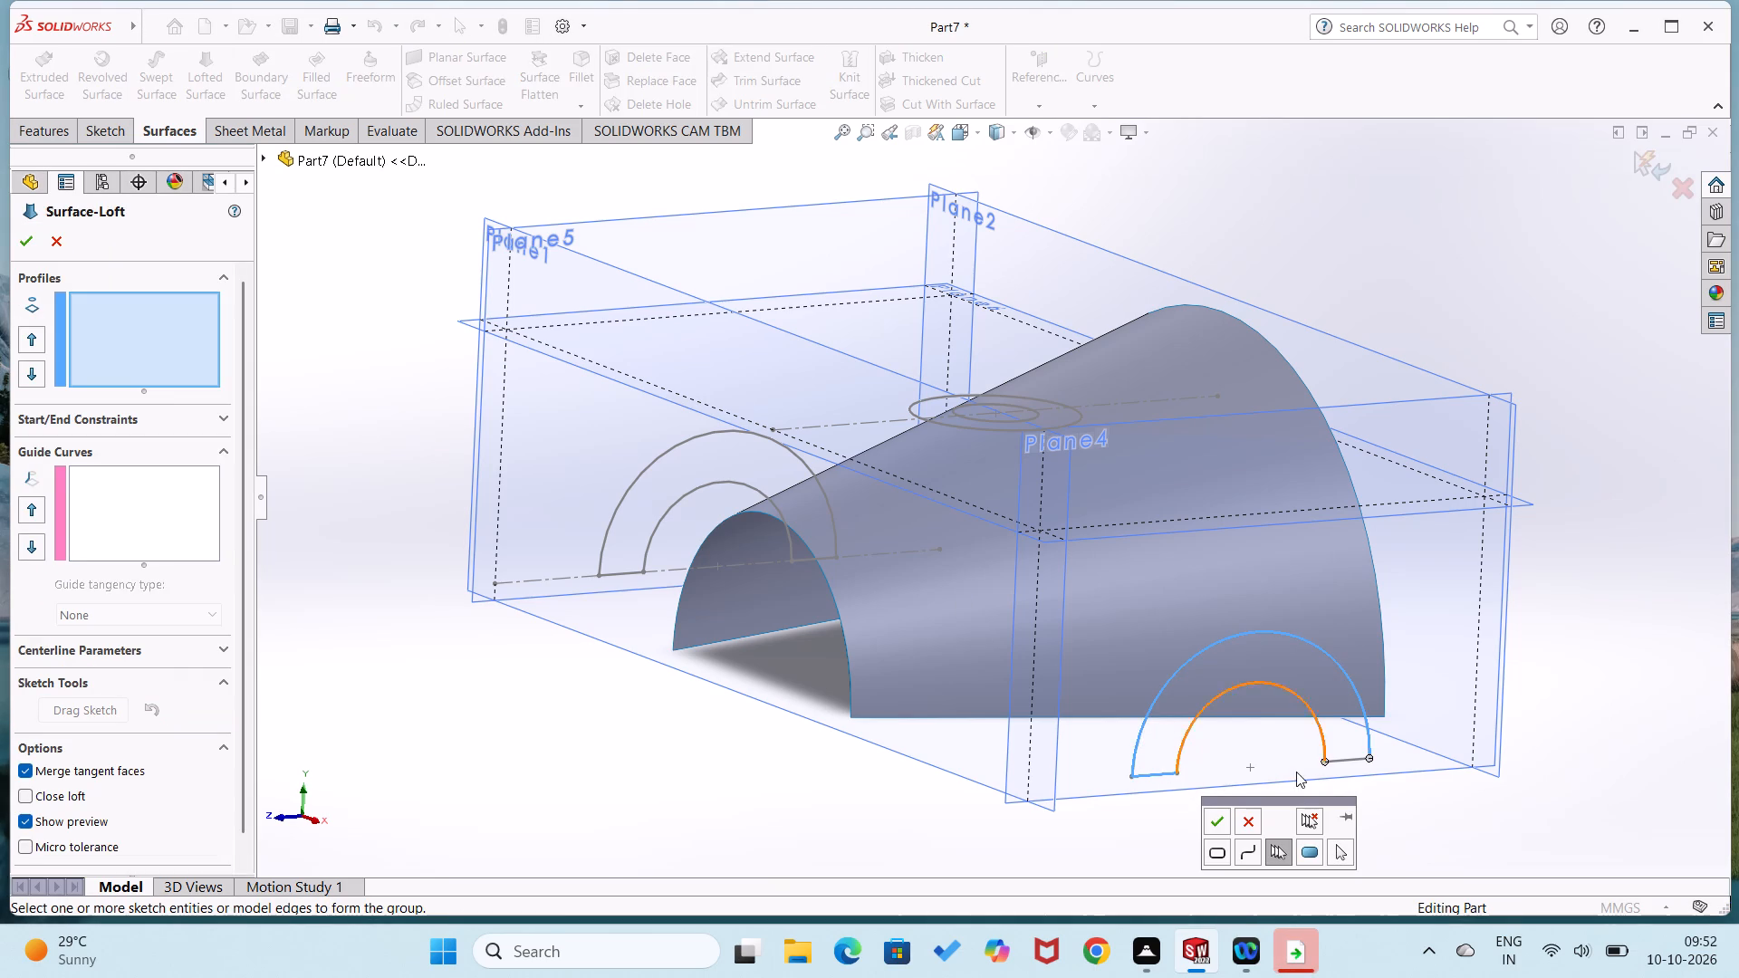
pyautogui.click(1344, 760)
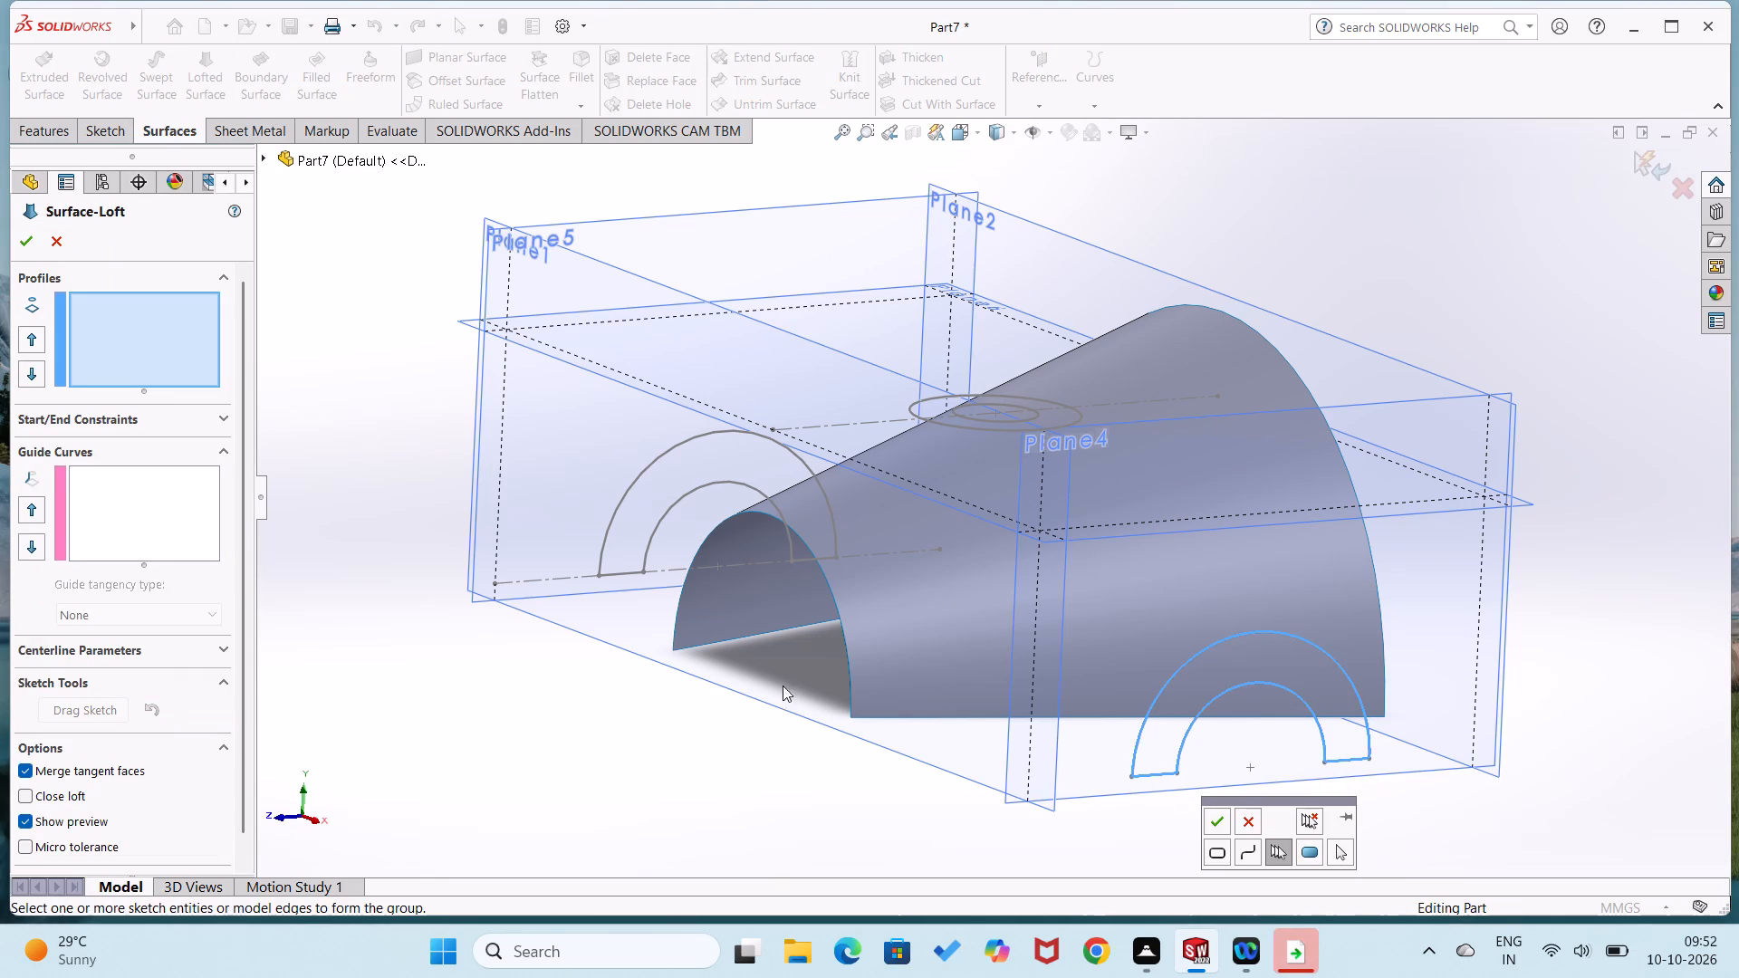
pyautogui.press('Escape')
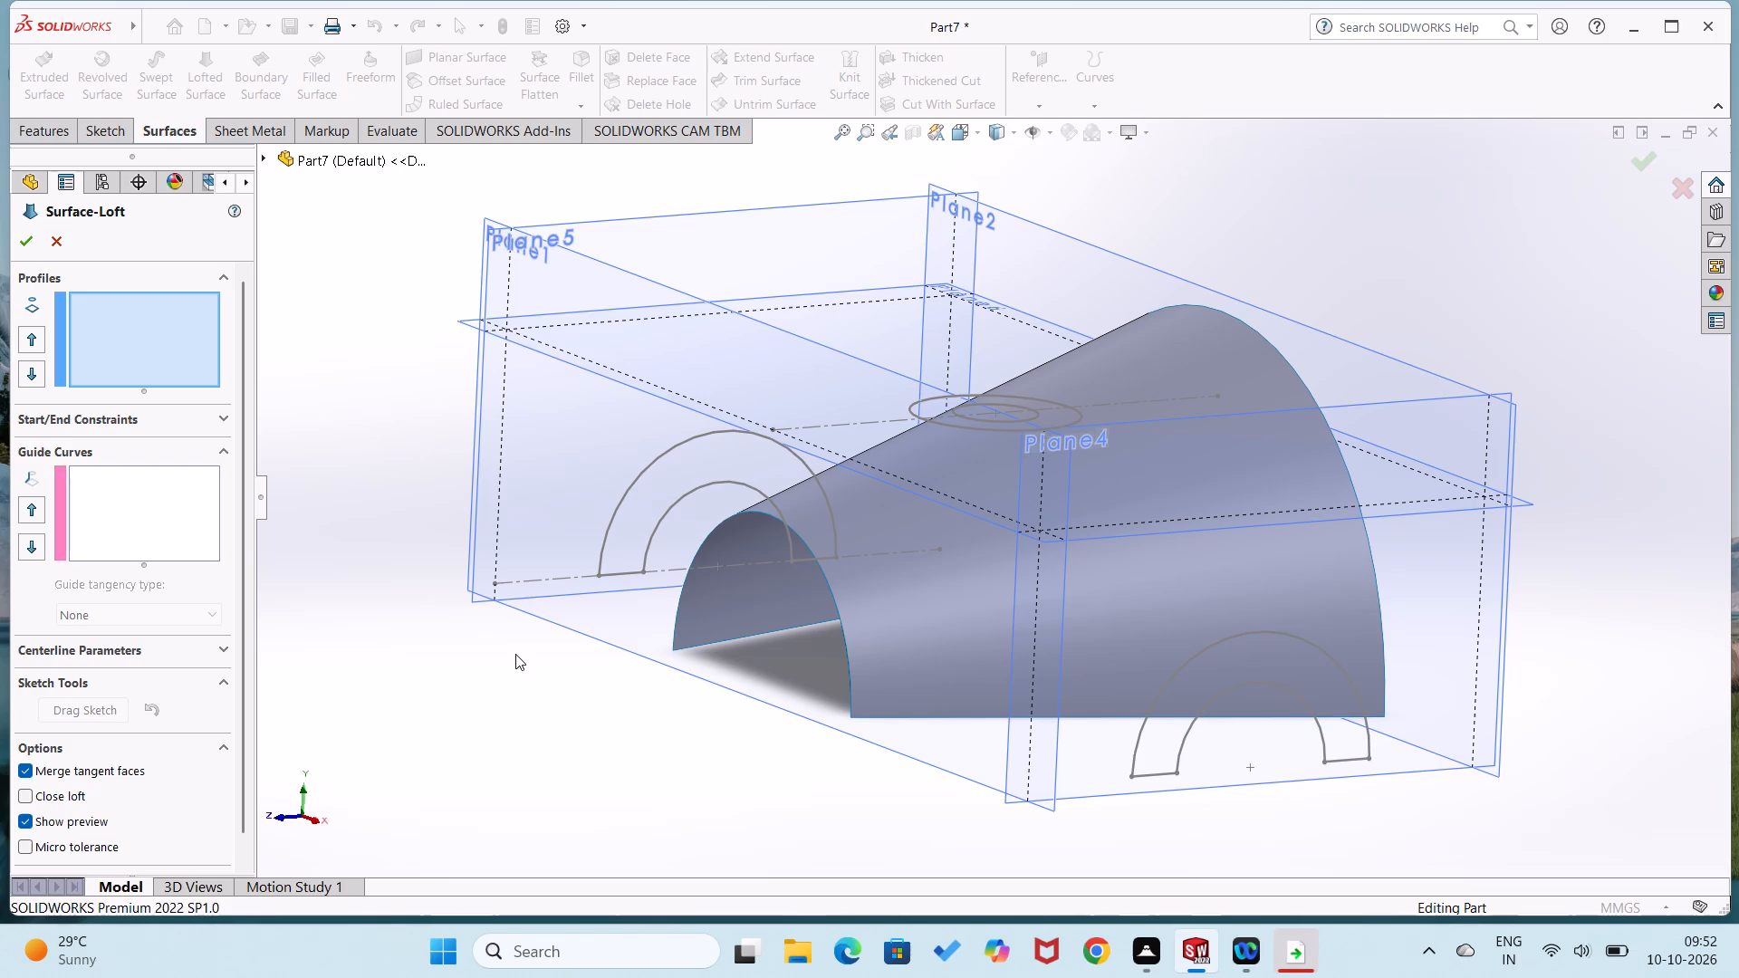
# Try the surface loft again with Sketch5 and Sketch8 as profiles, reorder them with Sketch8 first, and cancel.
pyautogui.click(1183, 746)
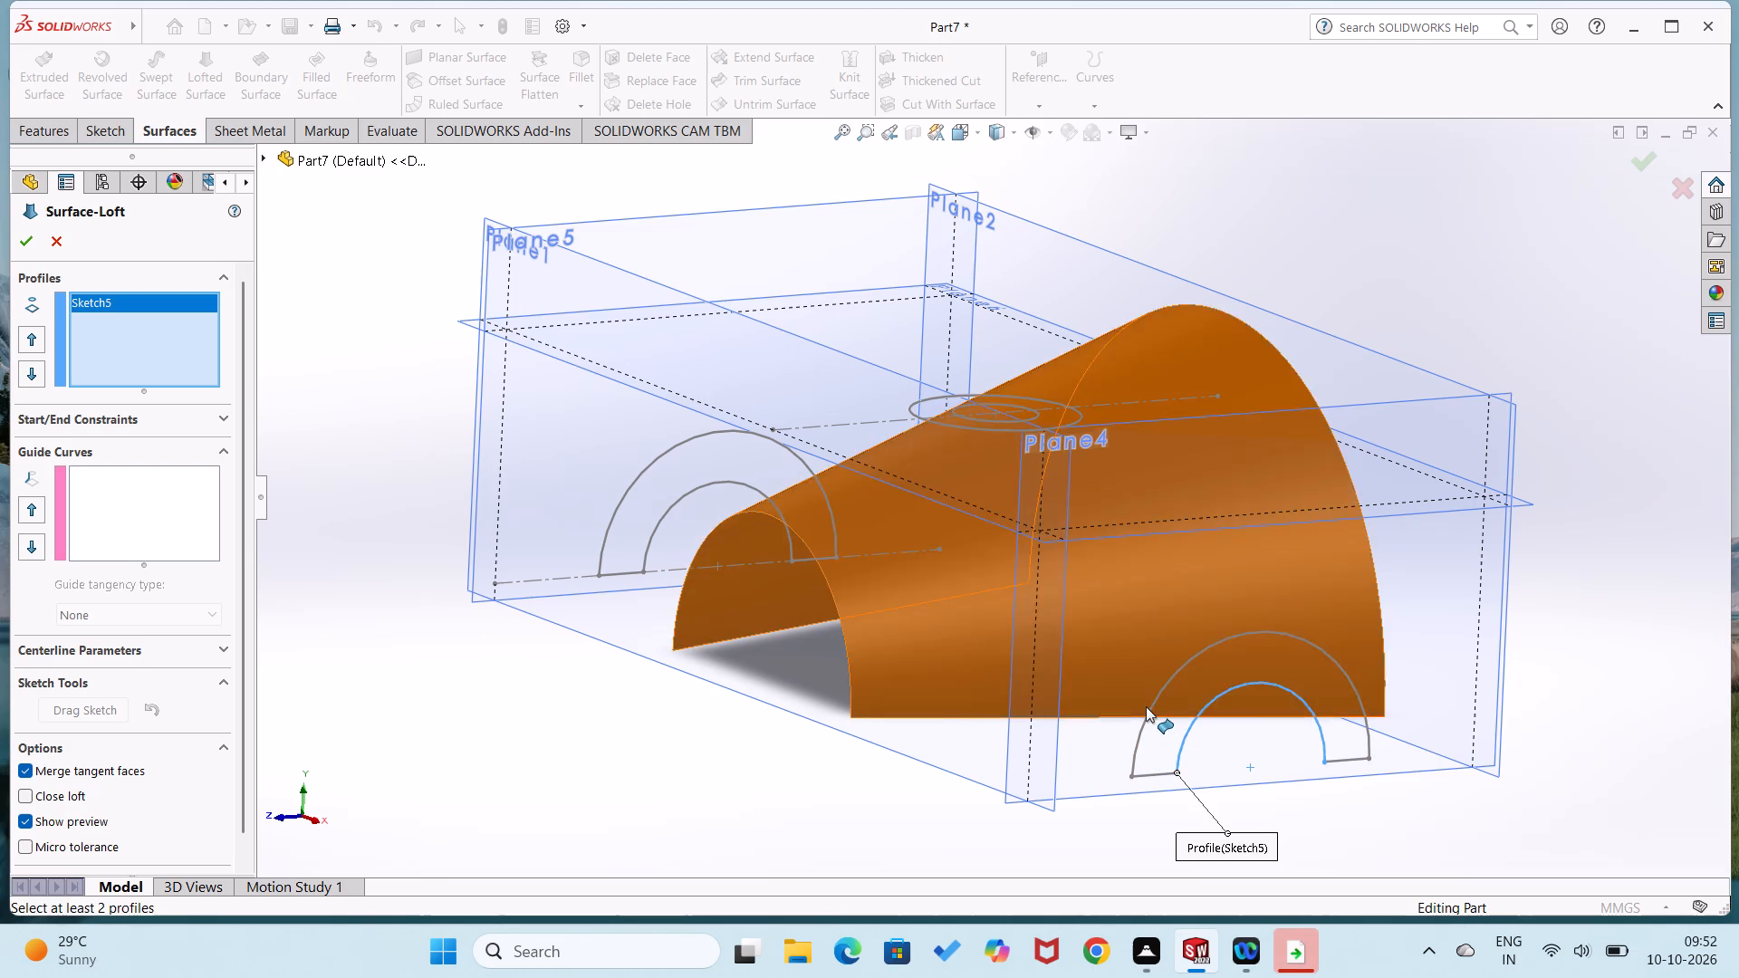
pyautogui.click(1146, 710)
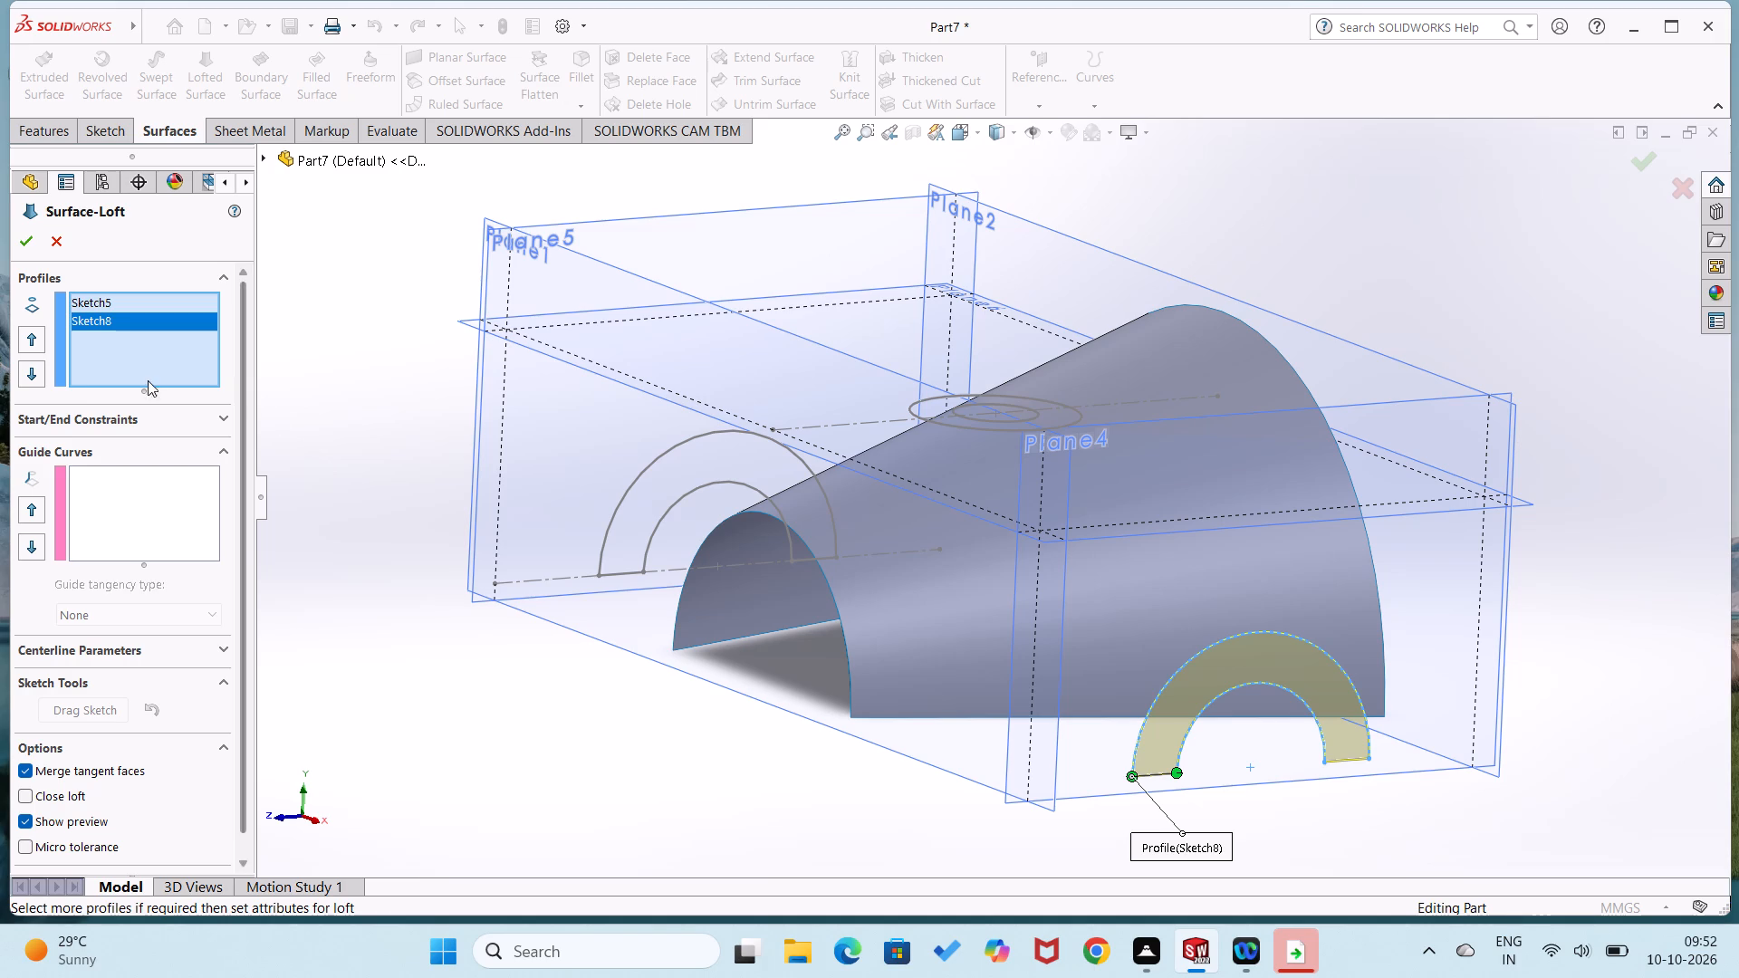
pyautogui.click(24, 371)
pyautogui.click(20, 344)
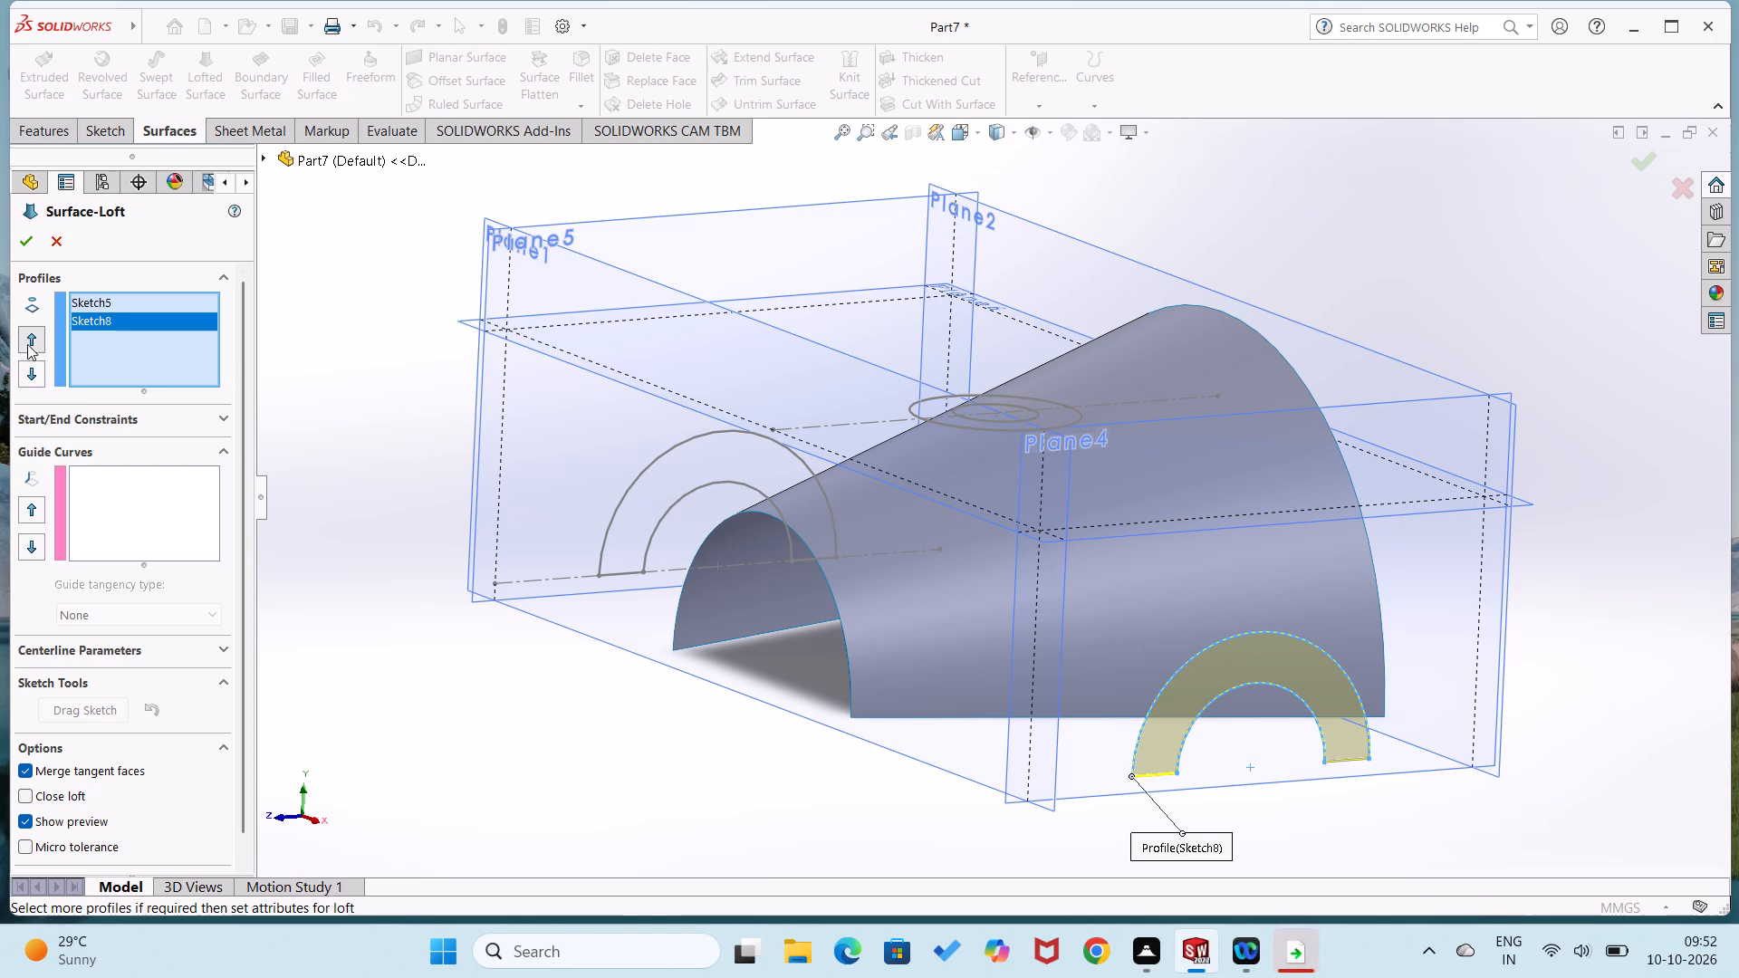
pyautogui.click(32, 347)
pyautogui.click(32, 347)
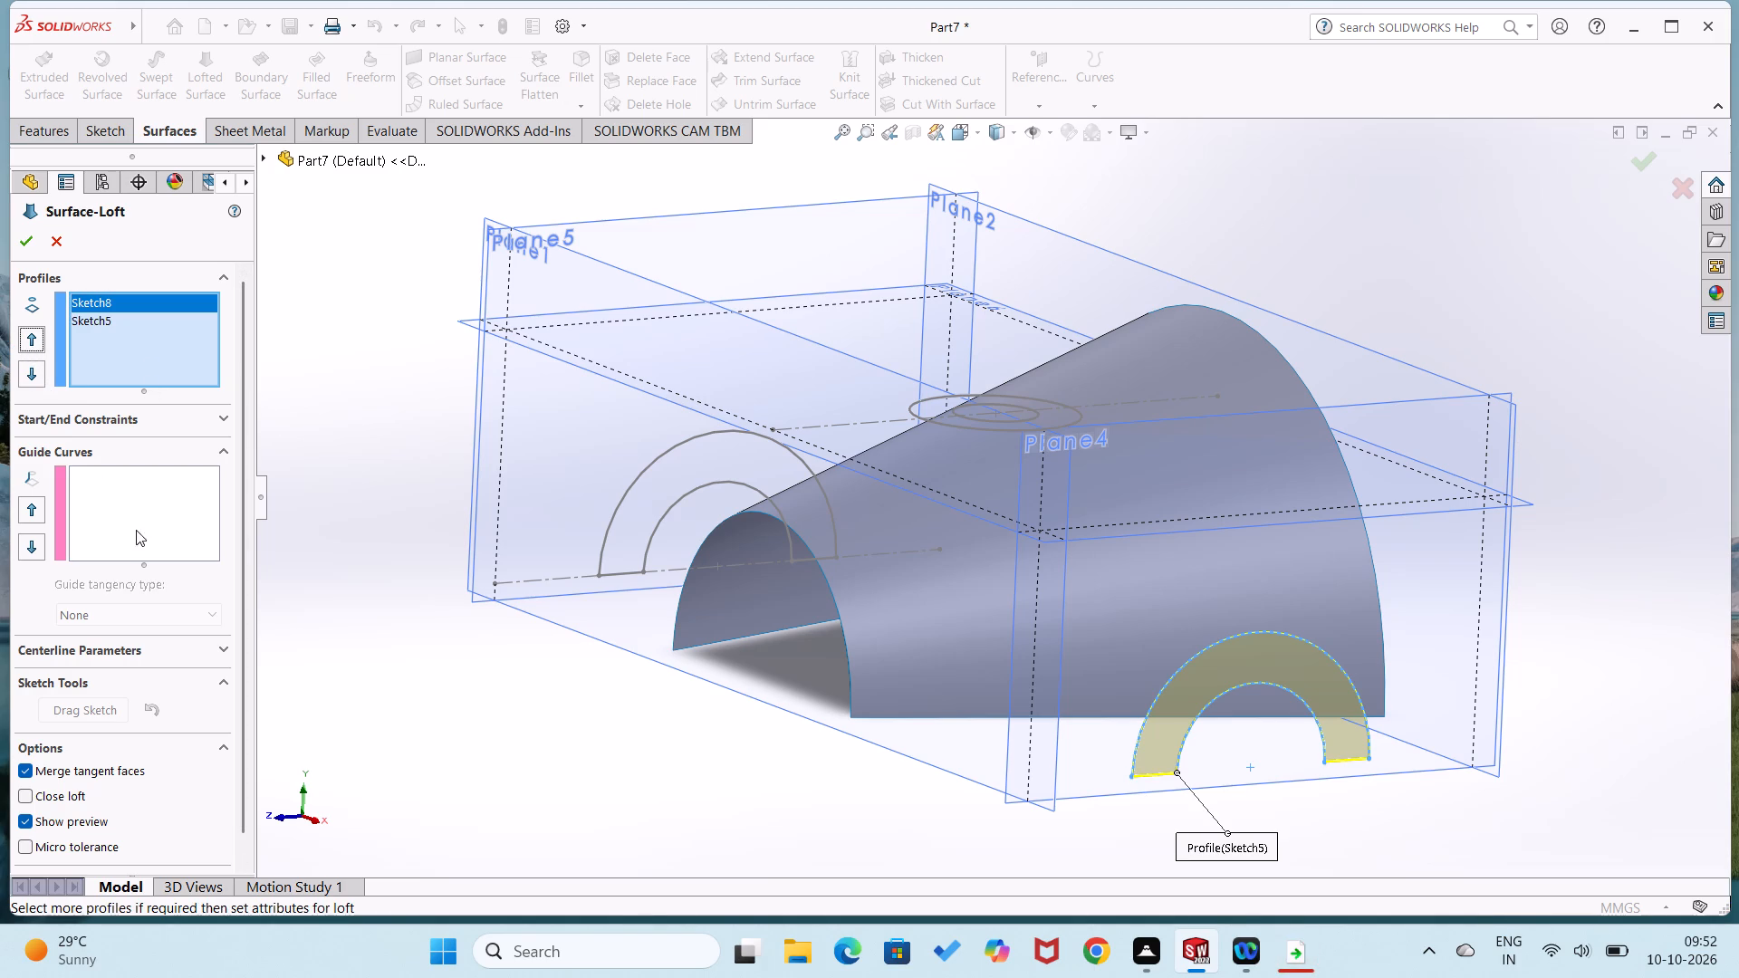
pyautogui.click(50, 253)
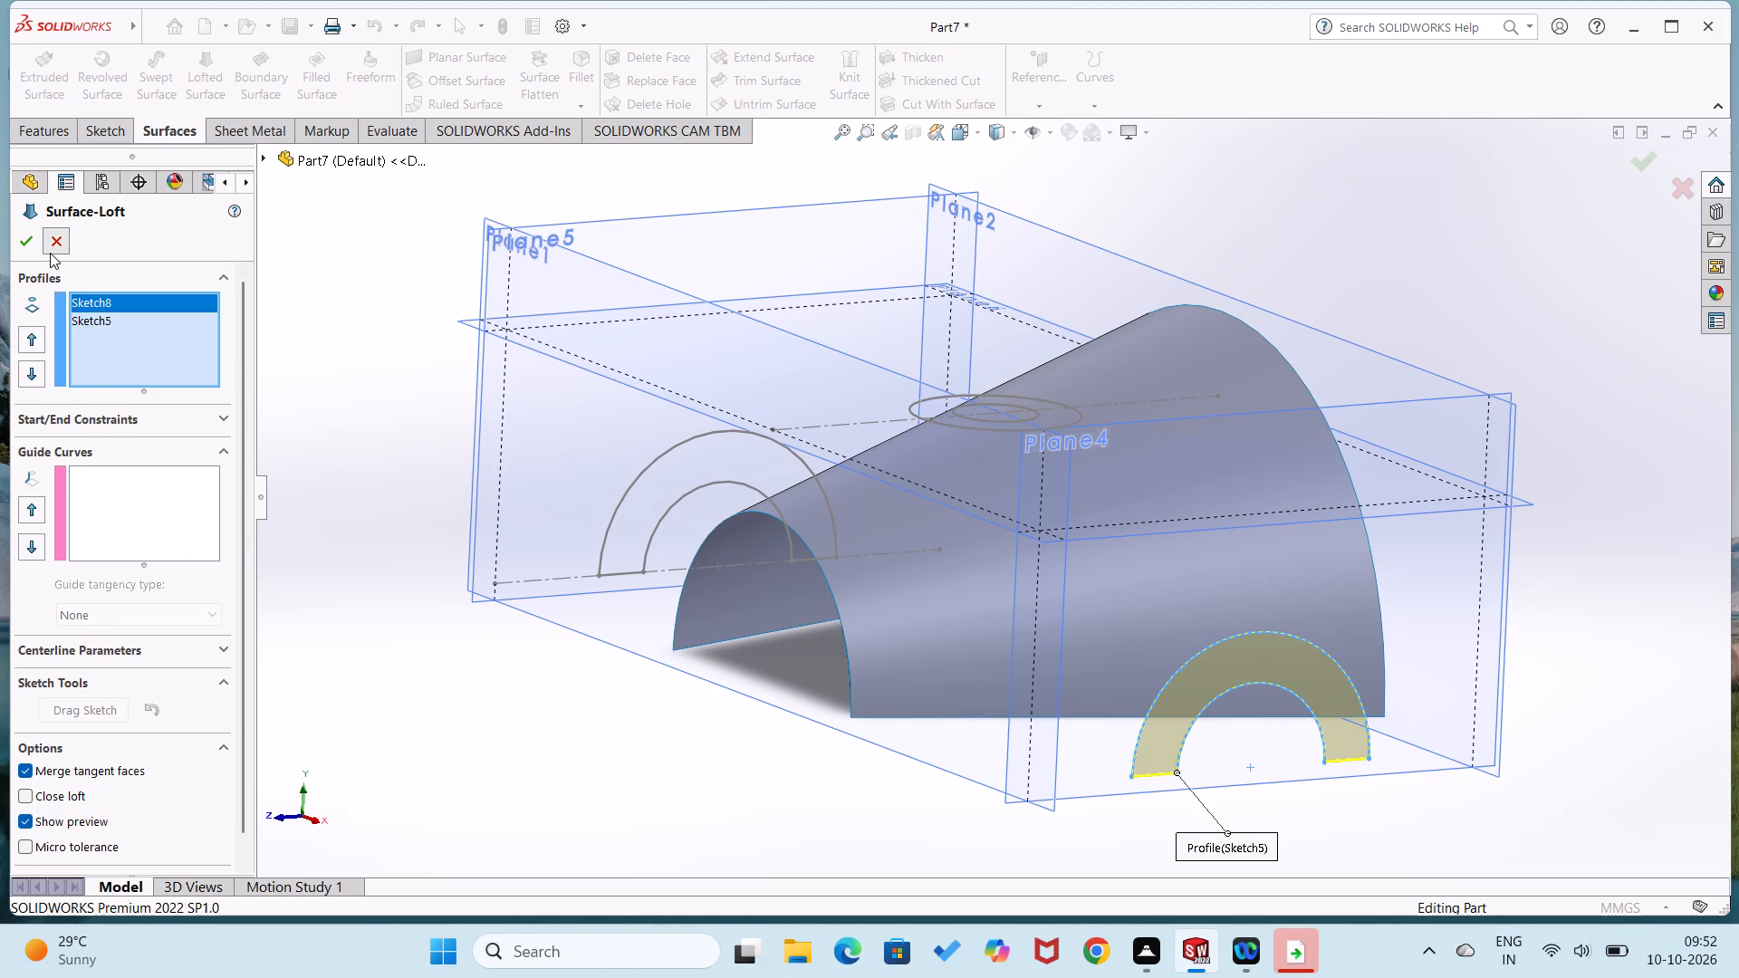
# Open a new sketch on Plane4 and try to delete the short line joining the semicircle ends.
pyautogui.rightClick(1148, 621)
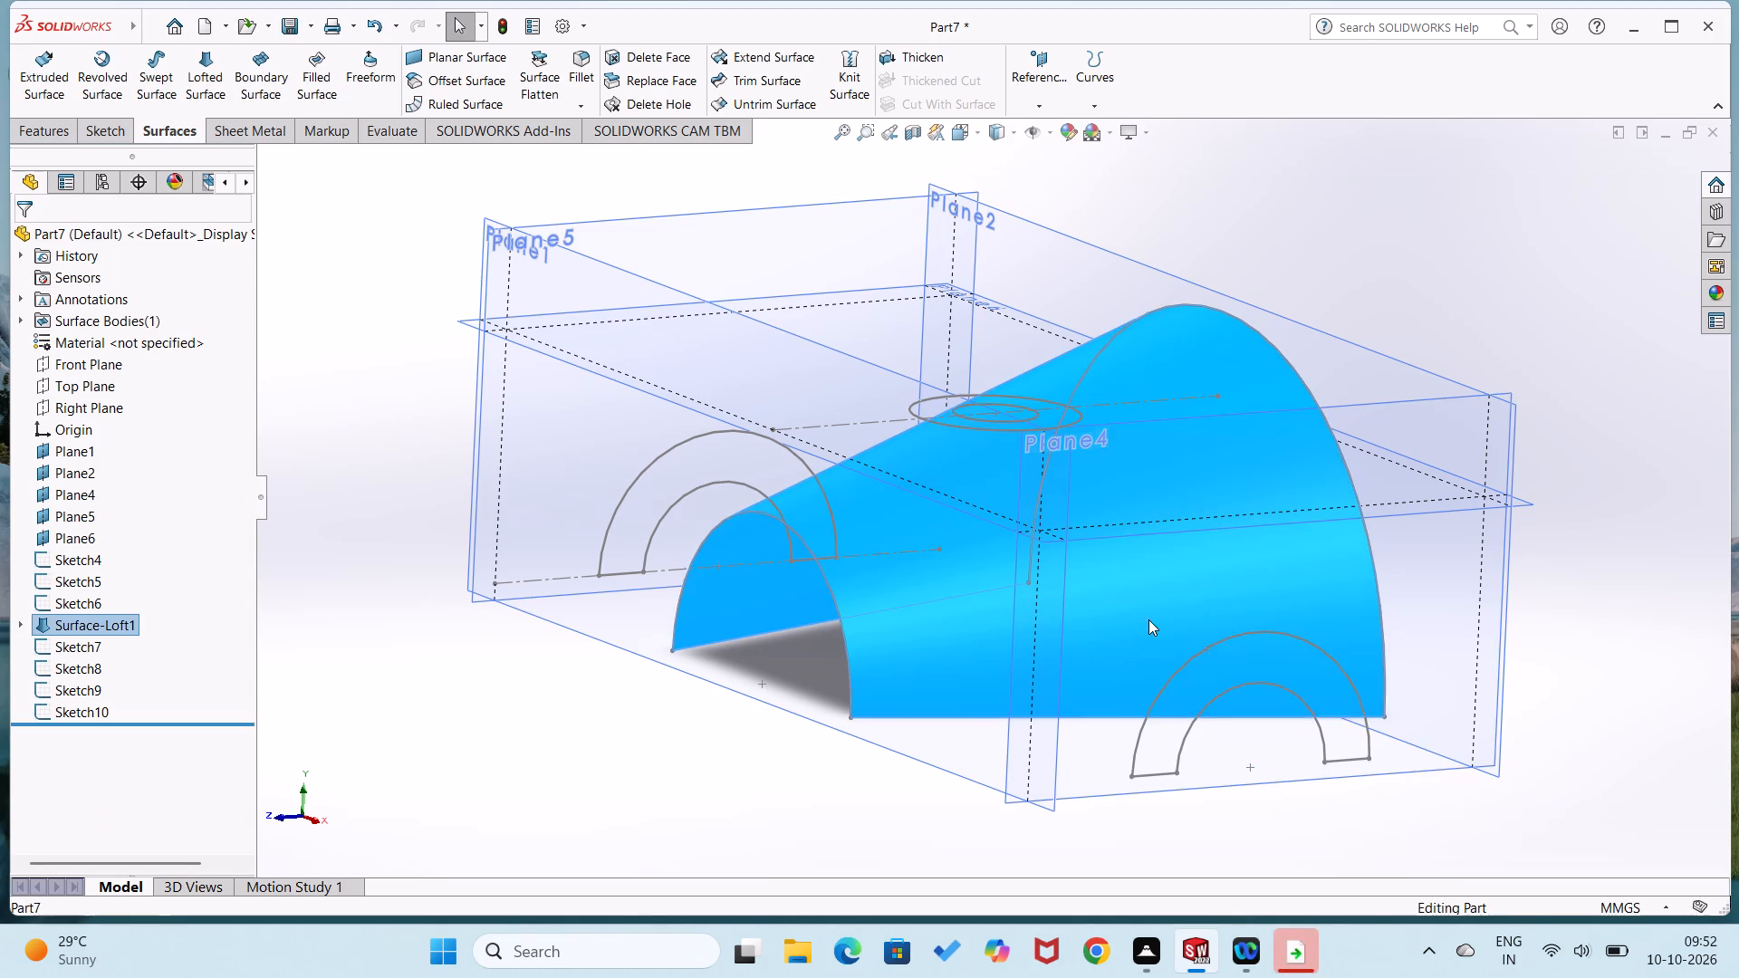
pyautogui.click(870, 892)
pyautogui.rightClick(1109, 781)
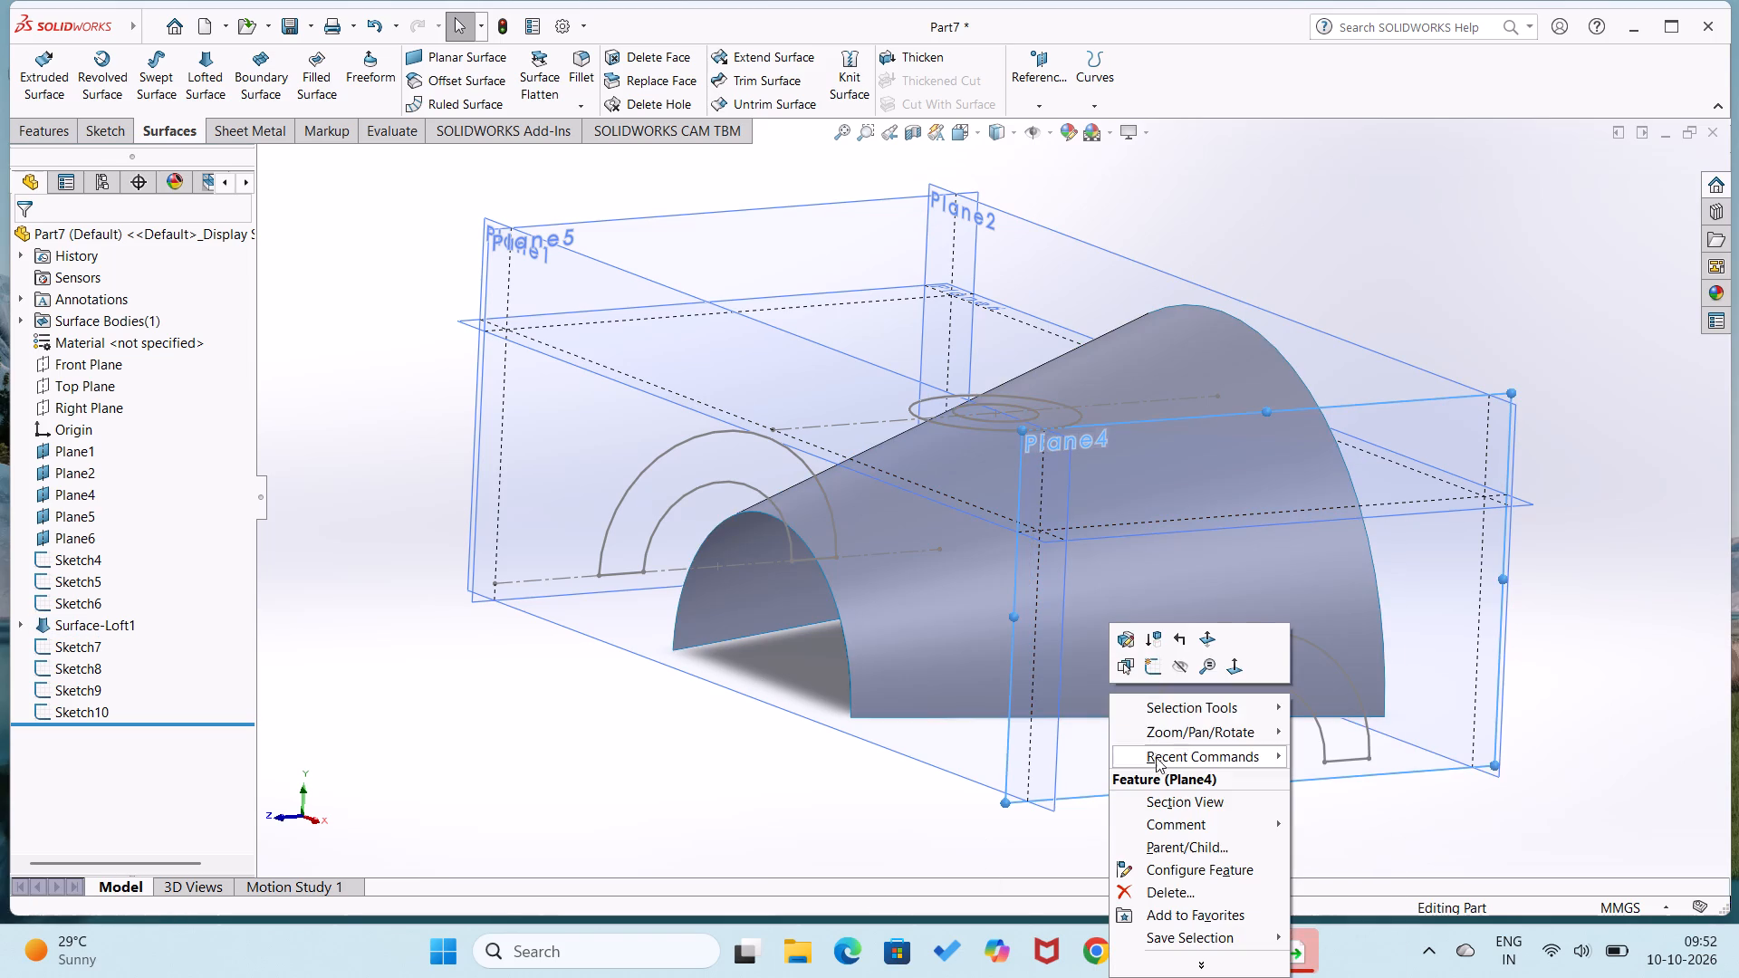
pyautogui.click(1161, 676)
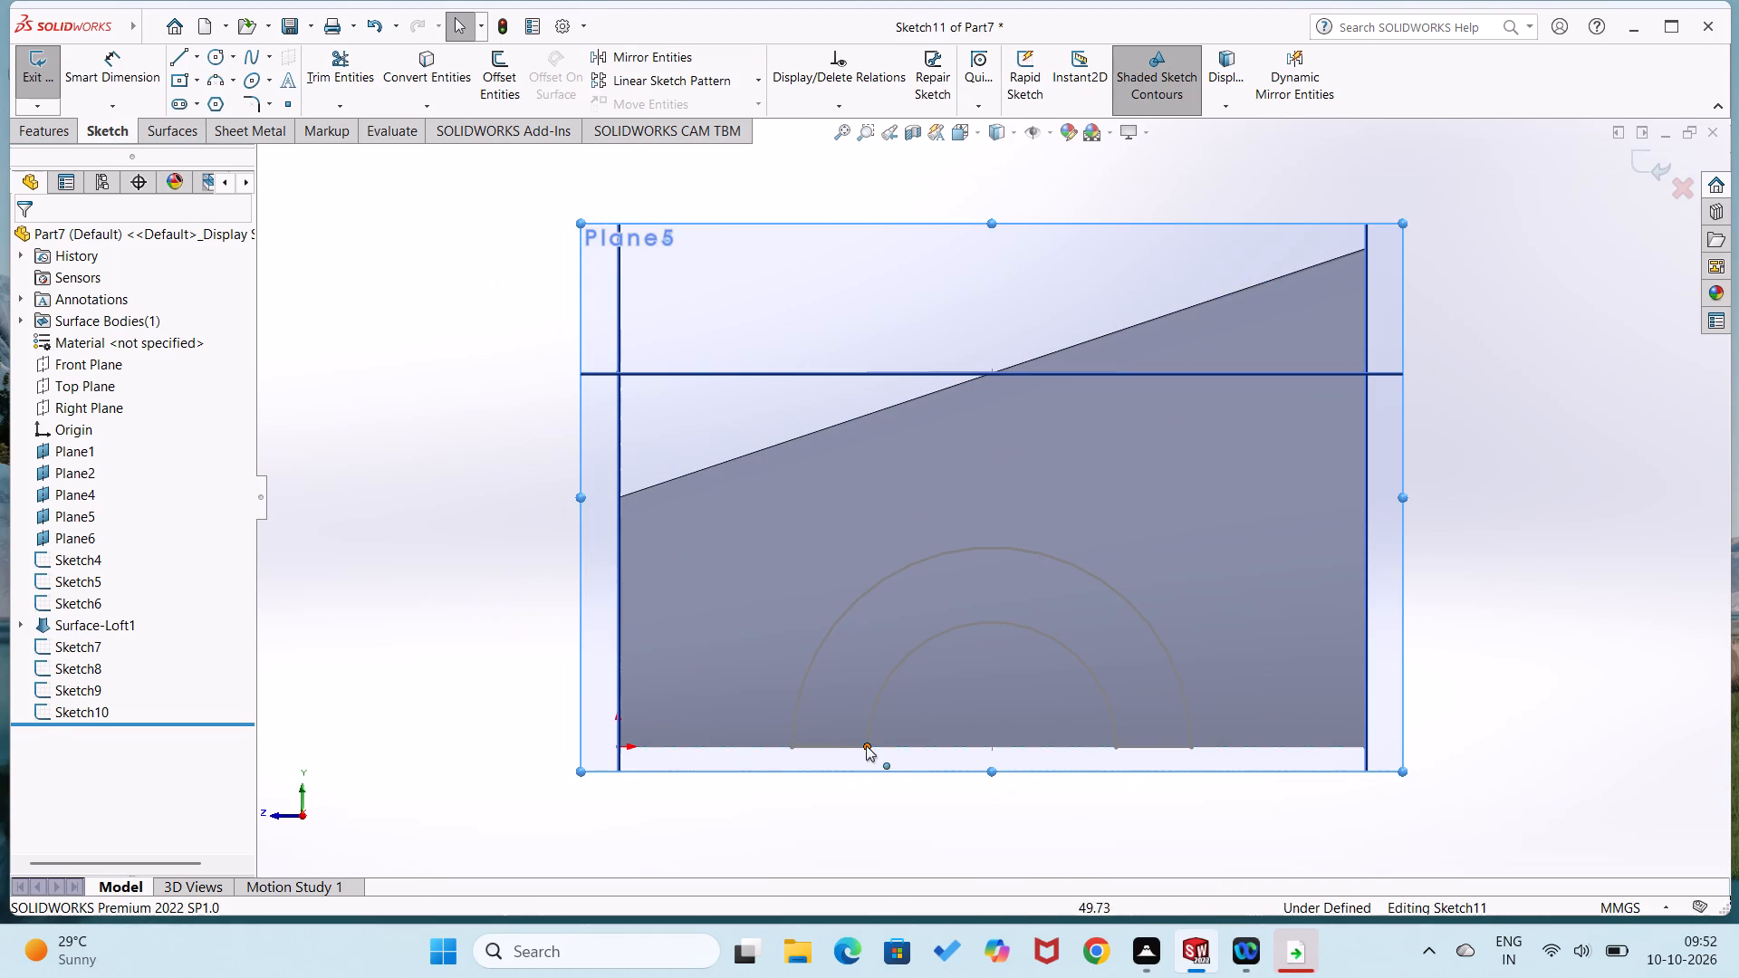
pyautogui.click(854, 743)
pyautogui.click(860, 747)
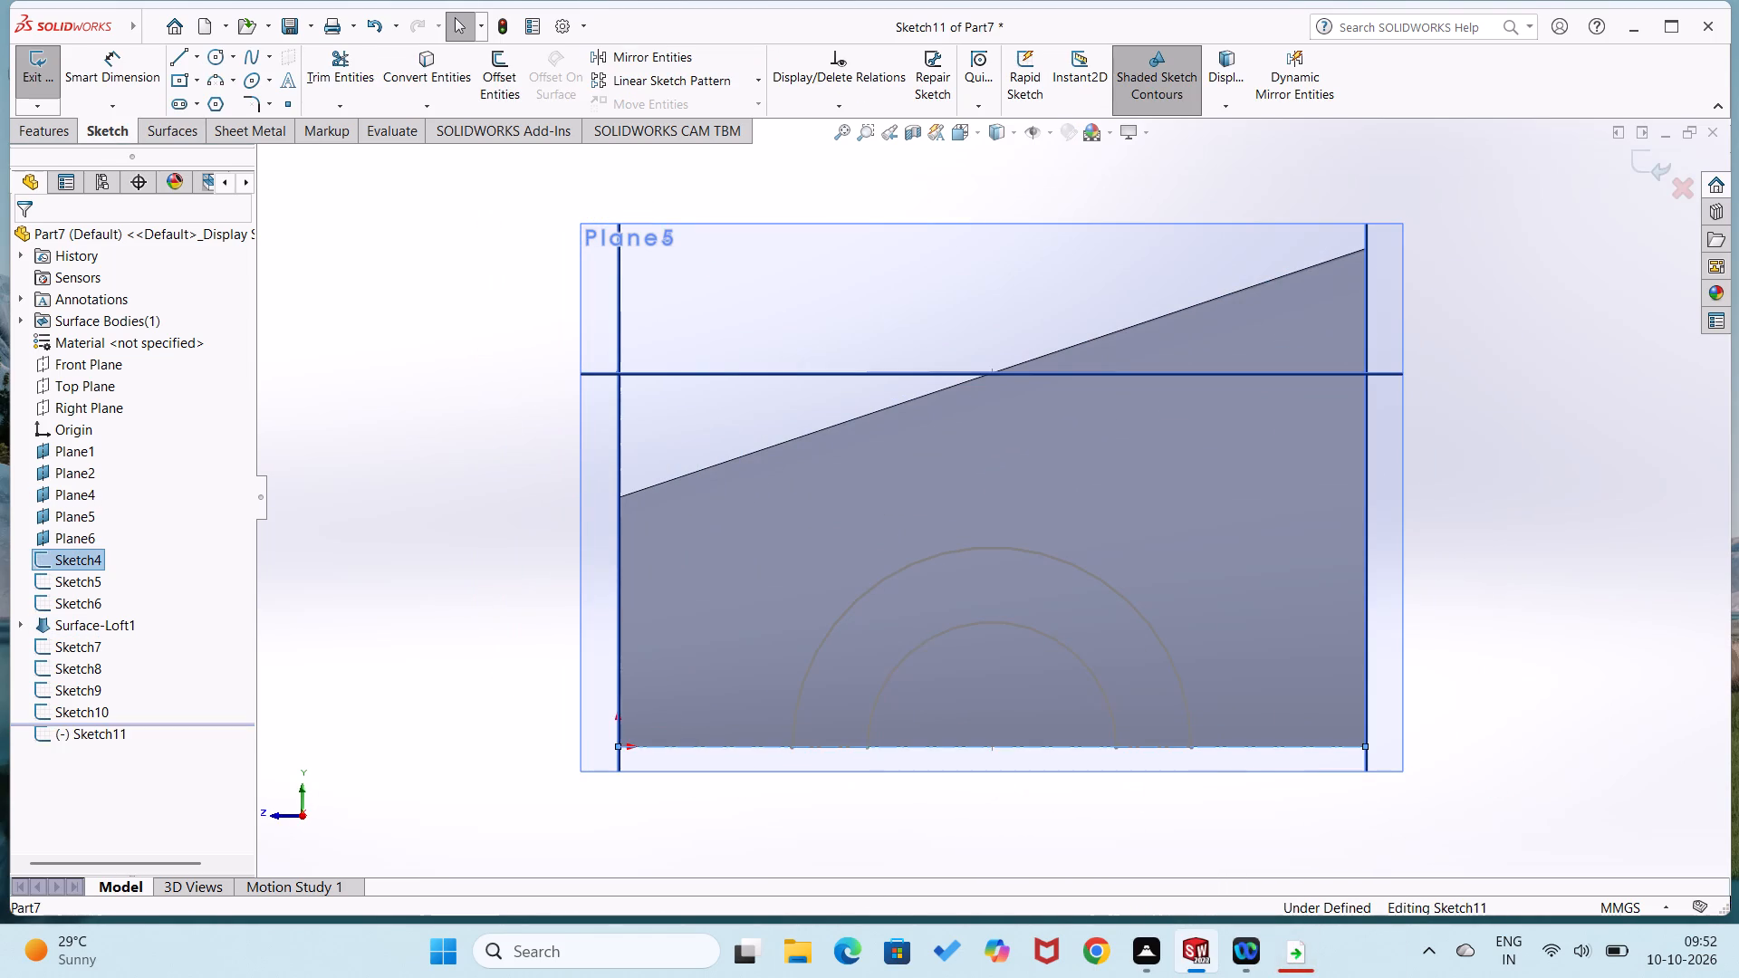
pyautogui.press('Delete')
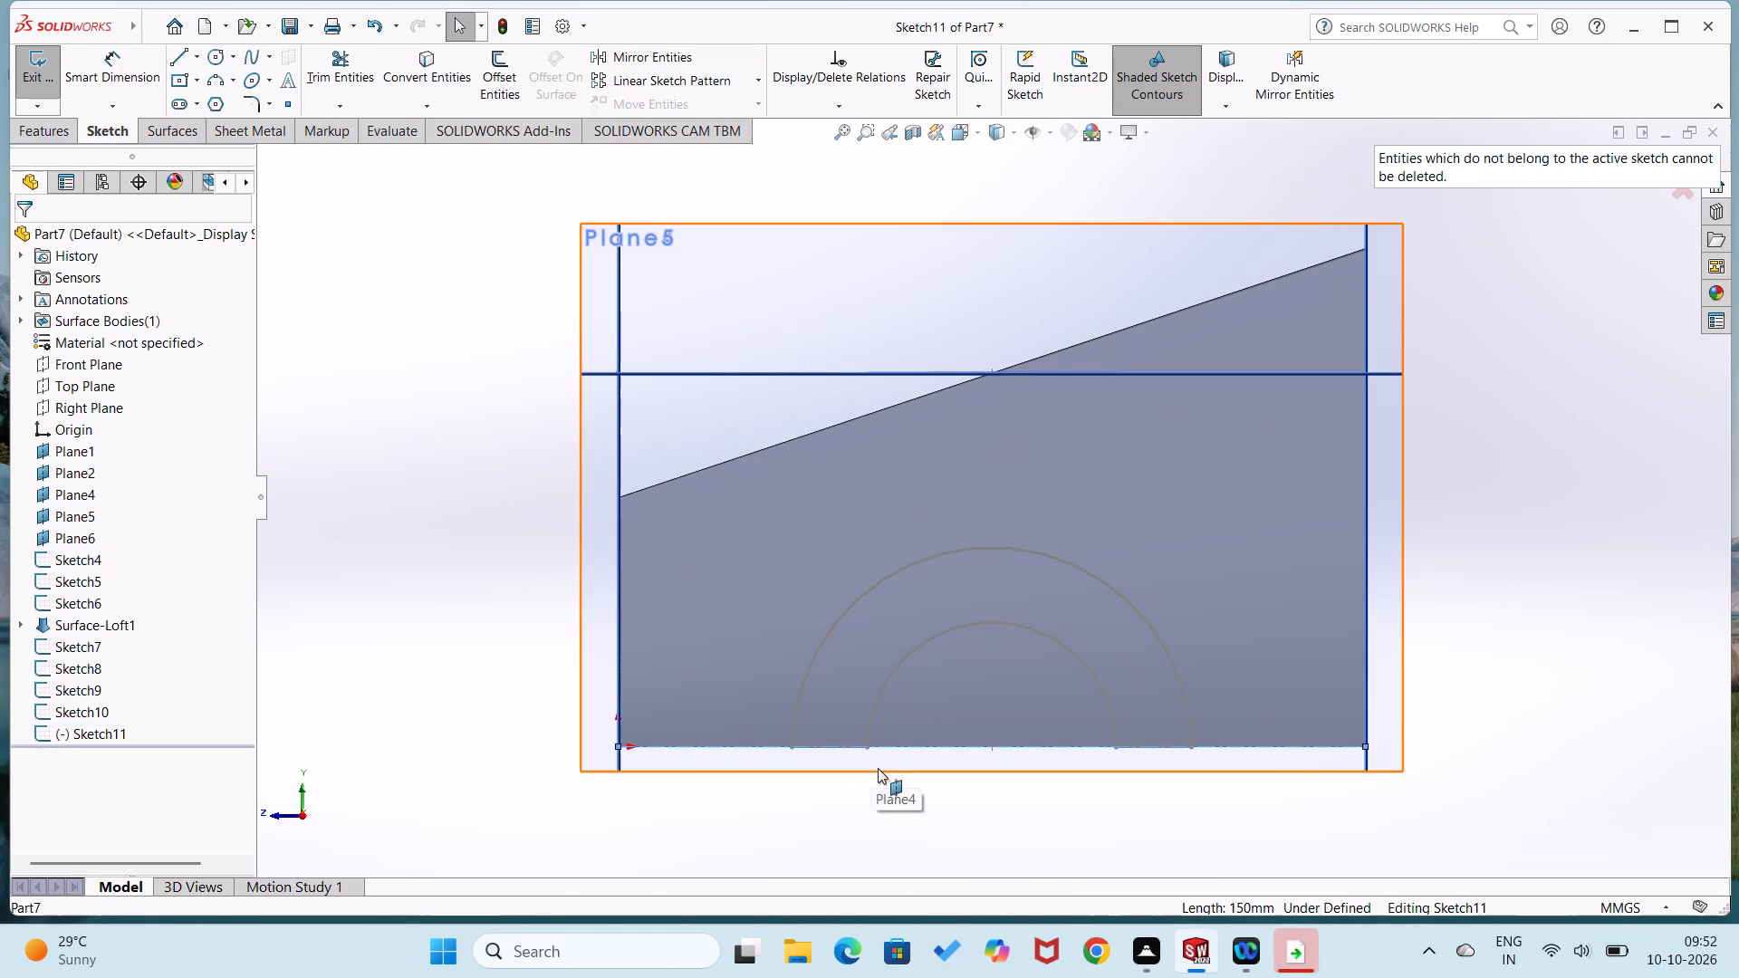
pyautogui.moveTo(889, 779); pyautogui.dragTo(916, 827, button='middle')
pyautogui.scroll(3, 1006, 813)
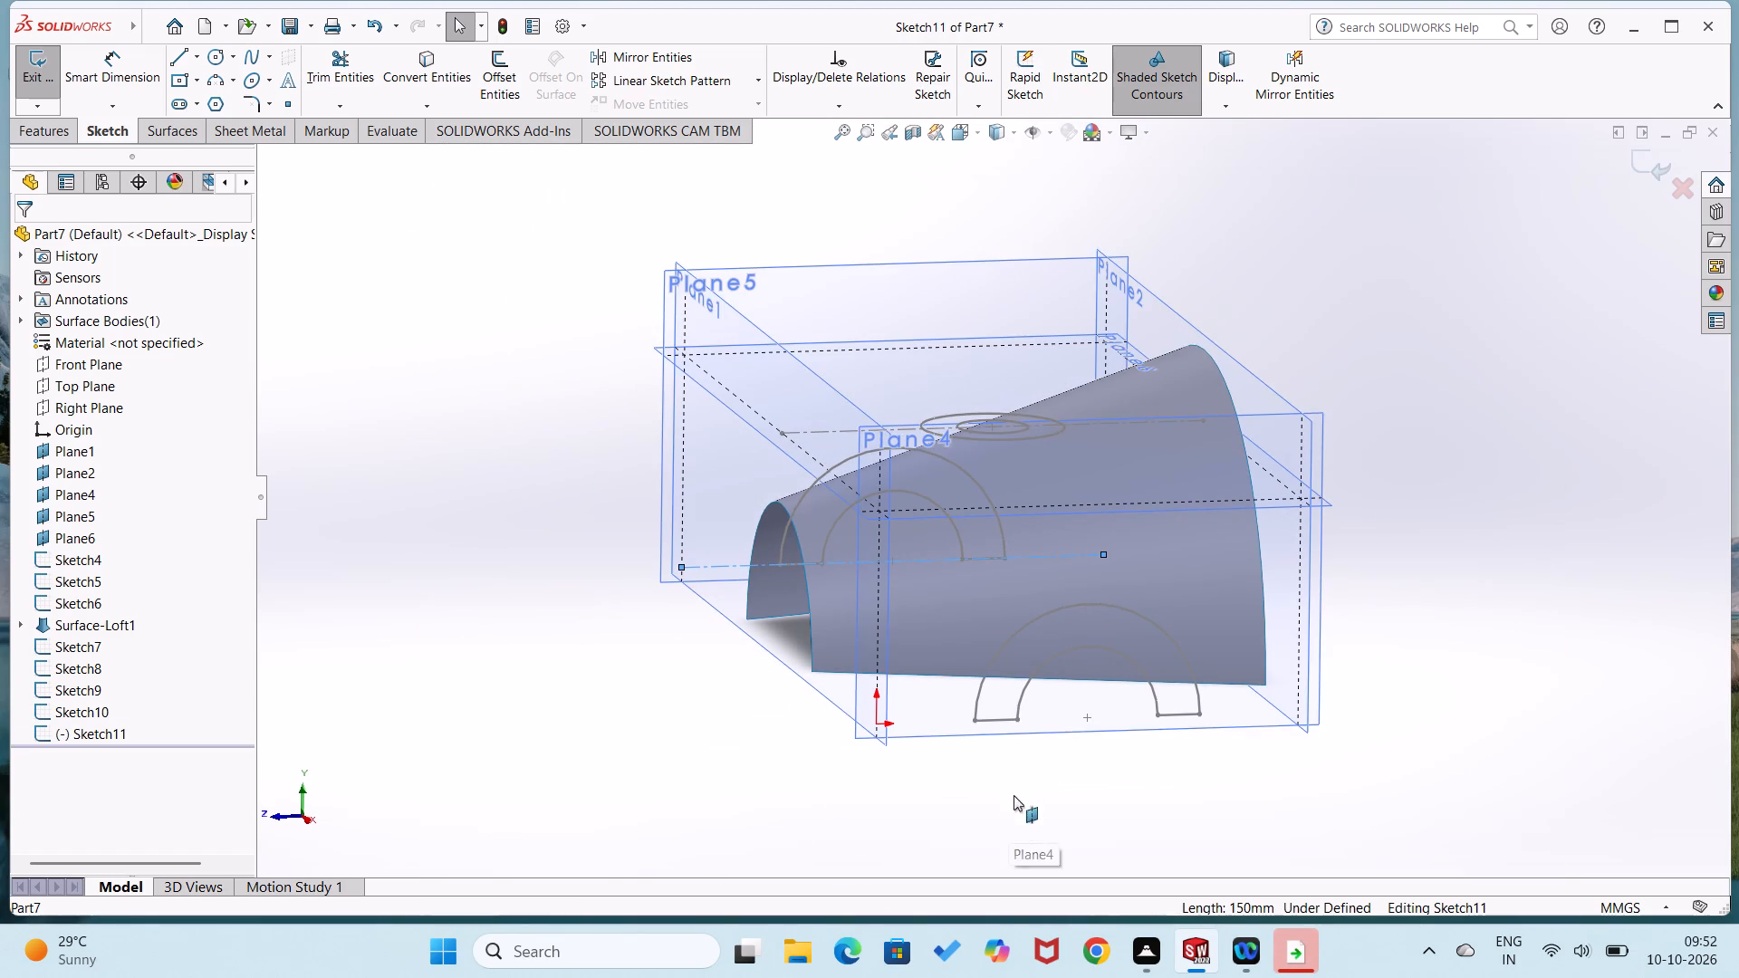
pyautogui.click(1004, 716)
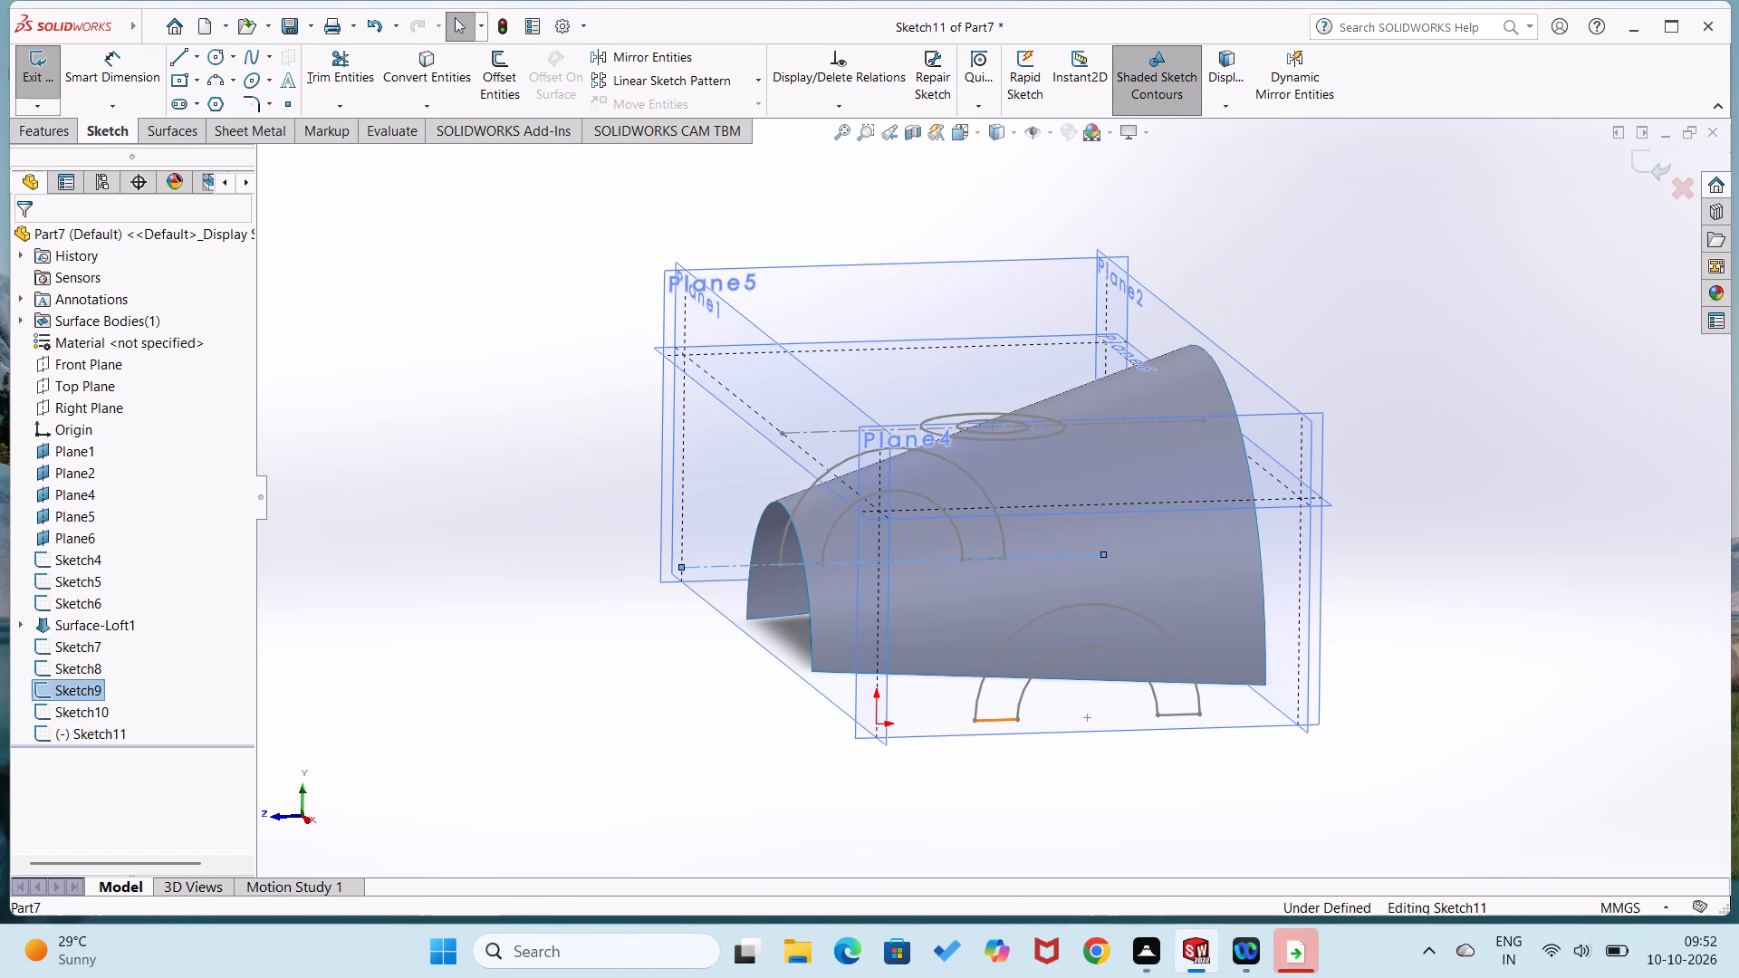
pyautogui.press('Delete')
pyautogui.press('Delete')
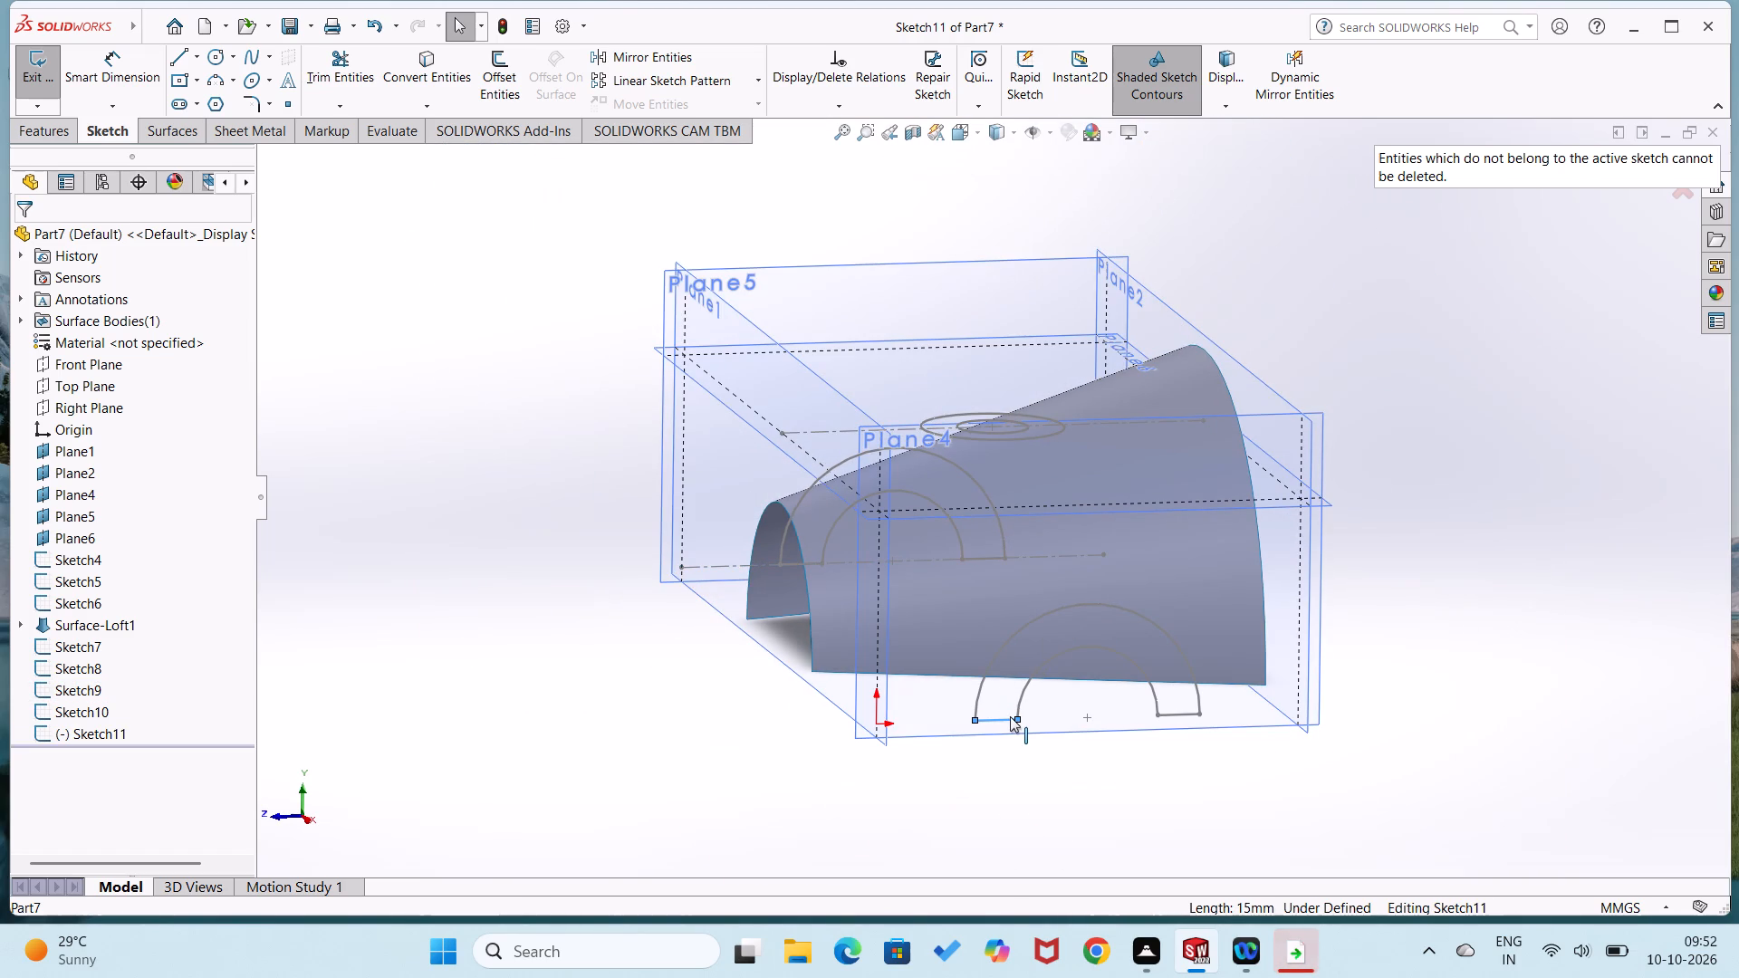
# Hide Sketch9, which holds the closing lines on Plane4, and exit the empty sketch.
pyautogui.rightClick(1000, 718)
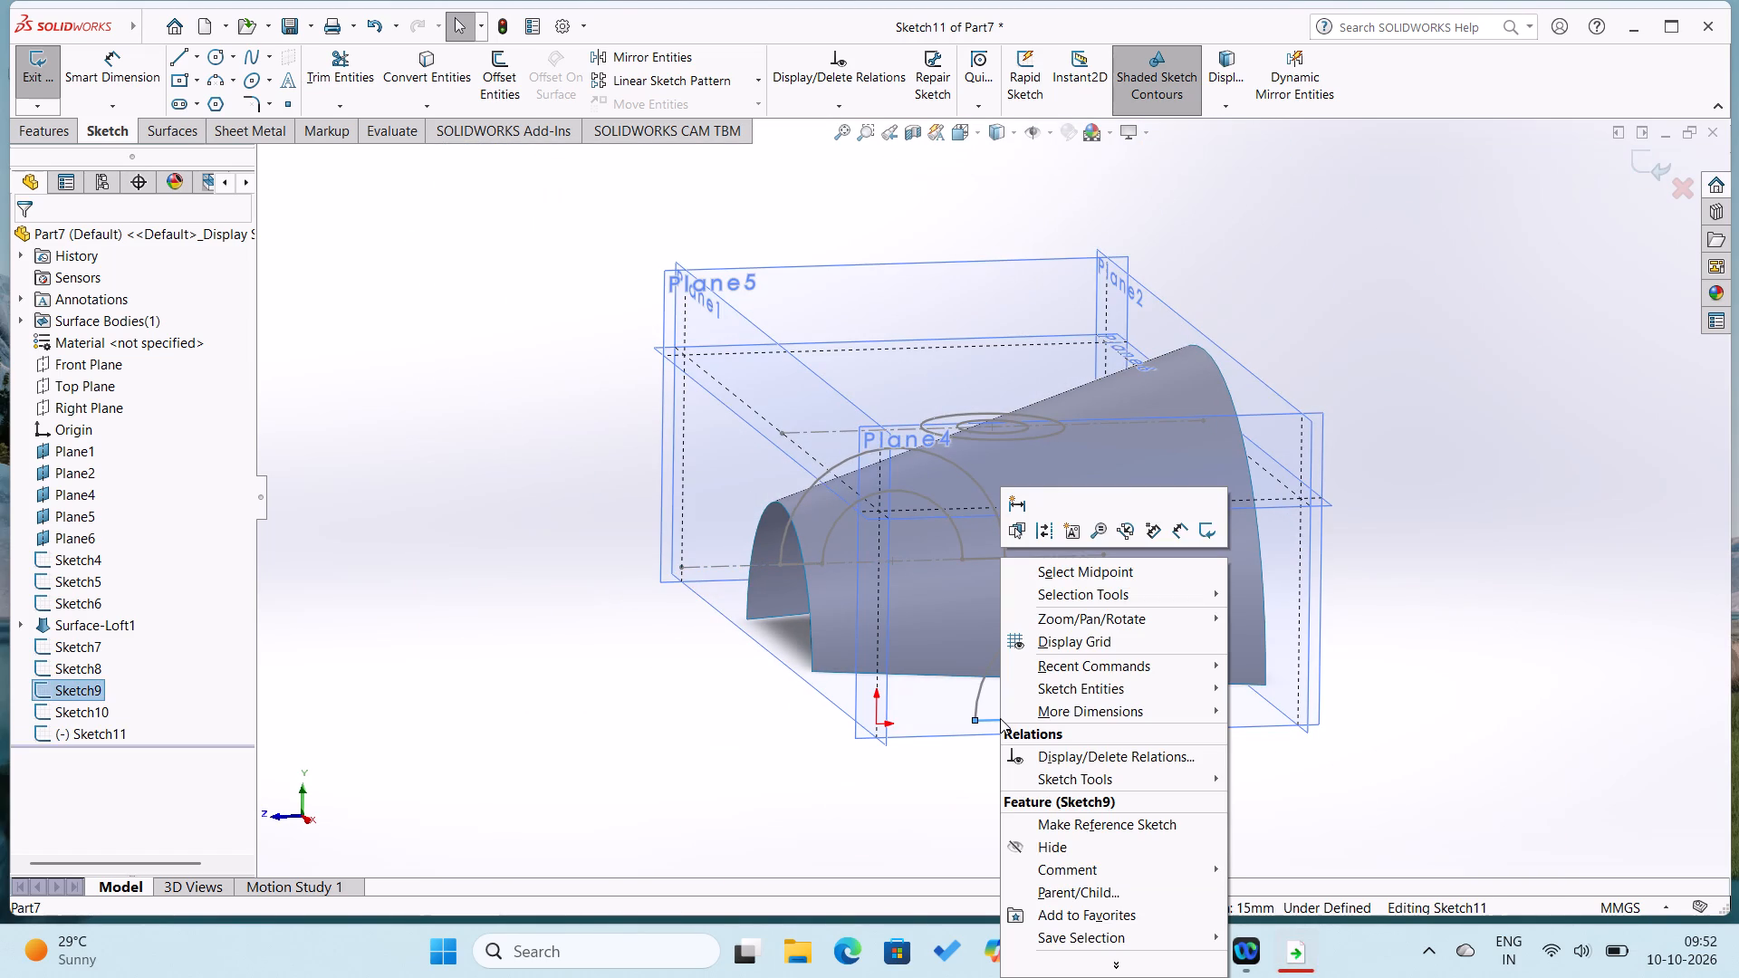
pyautogui.click(1077, 839)
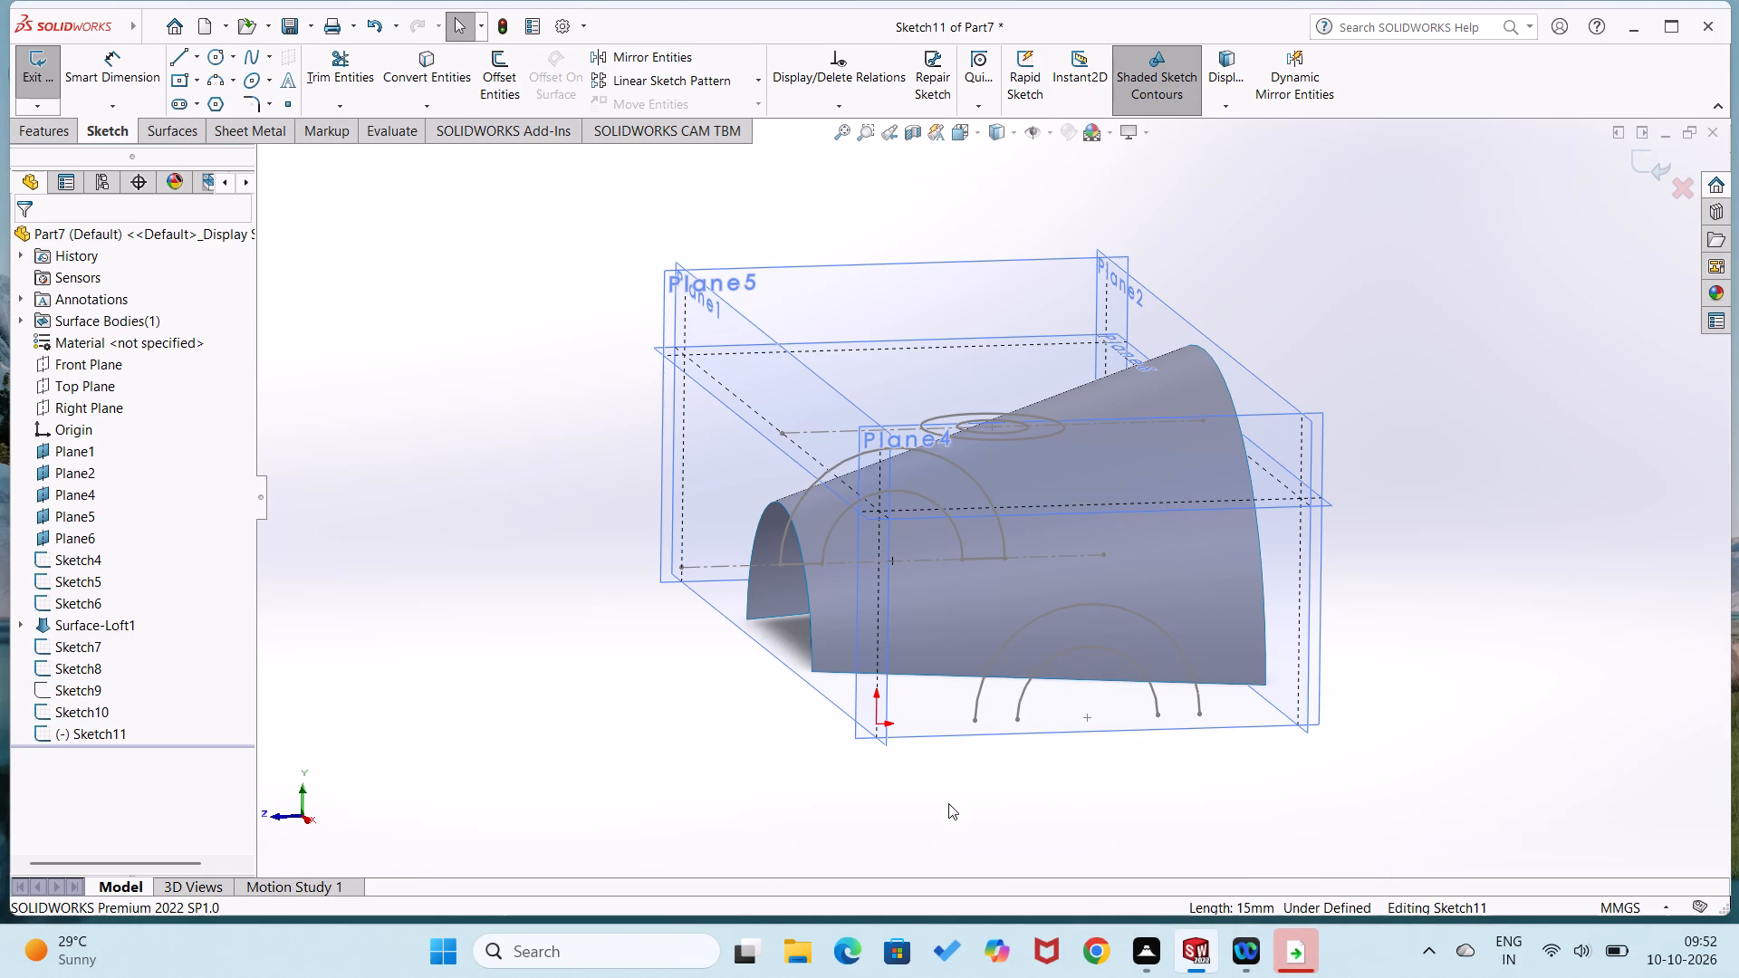
pyautogui.click(181, 131)
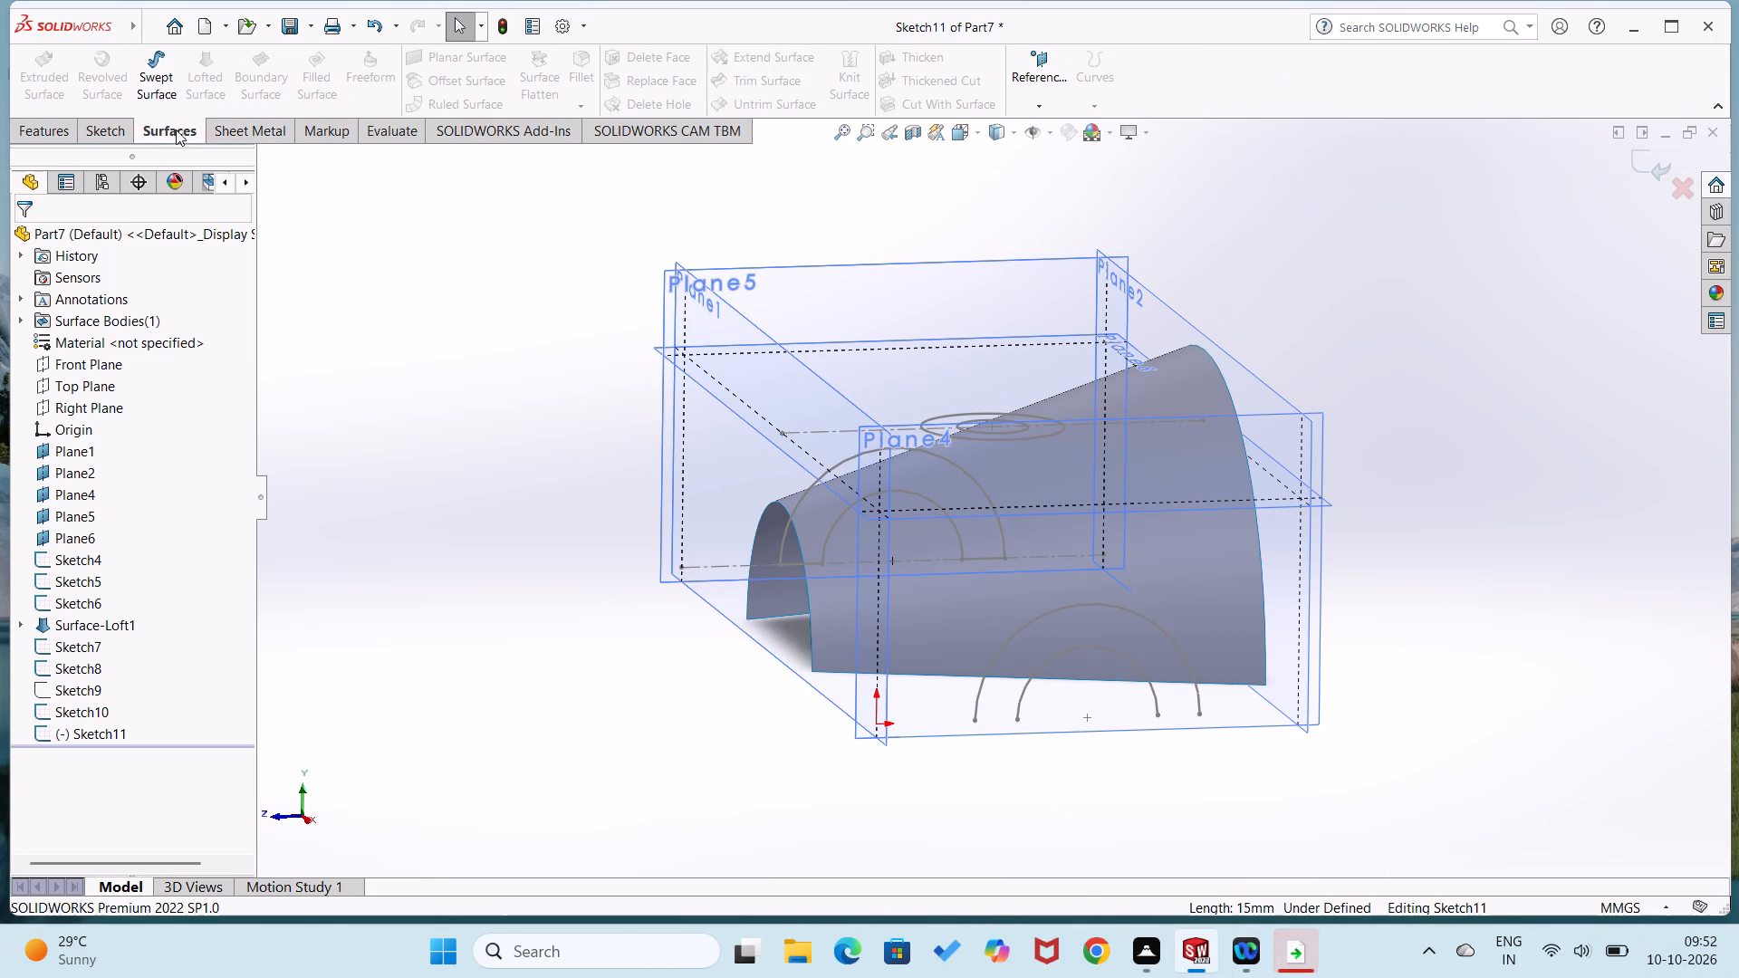
pyautogui.click(127, 134)
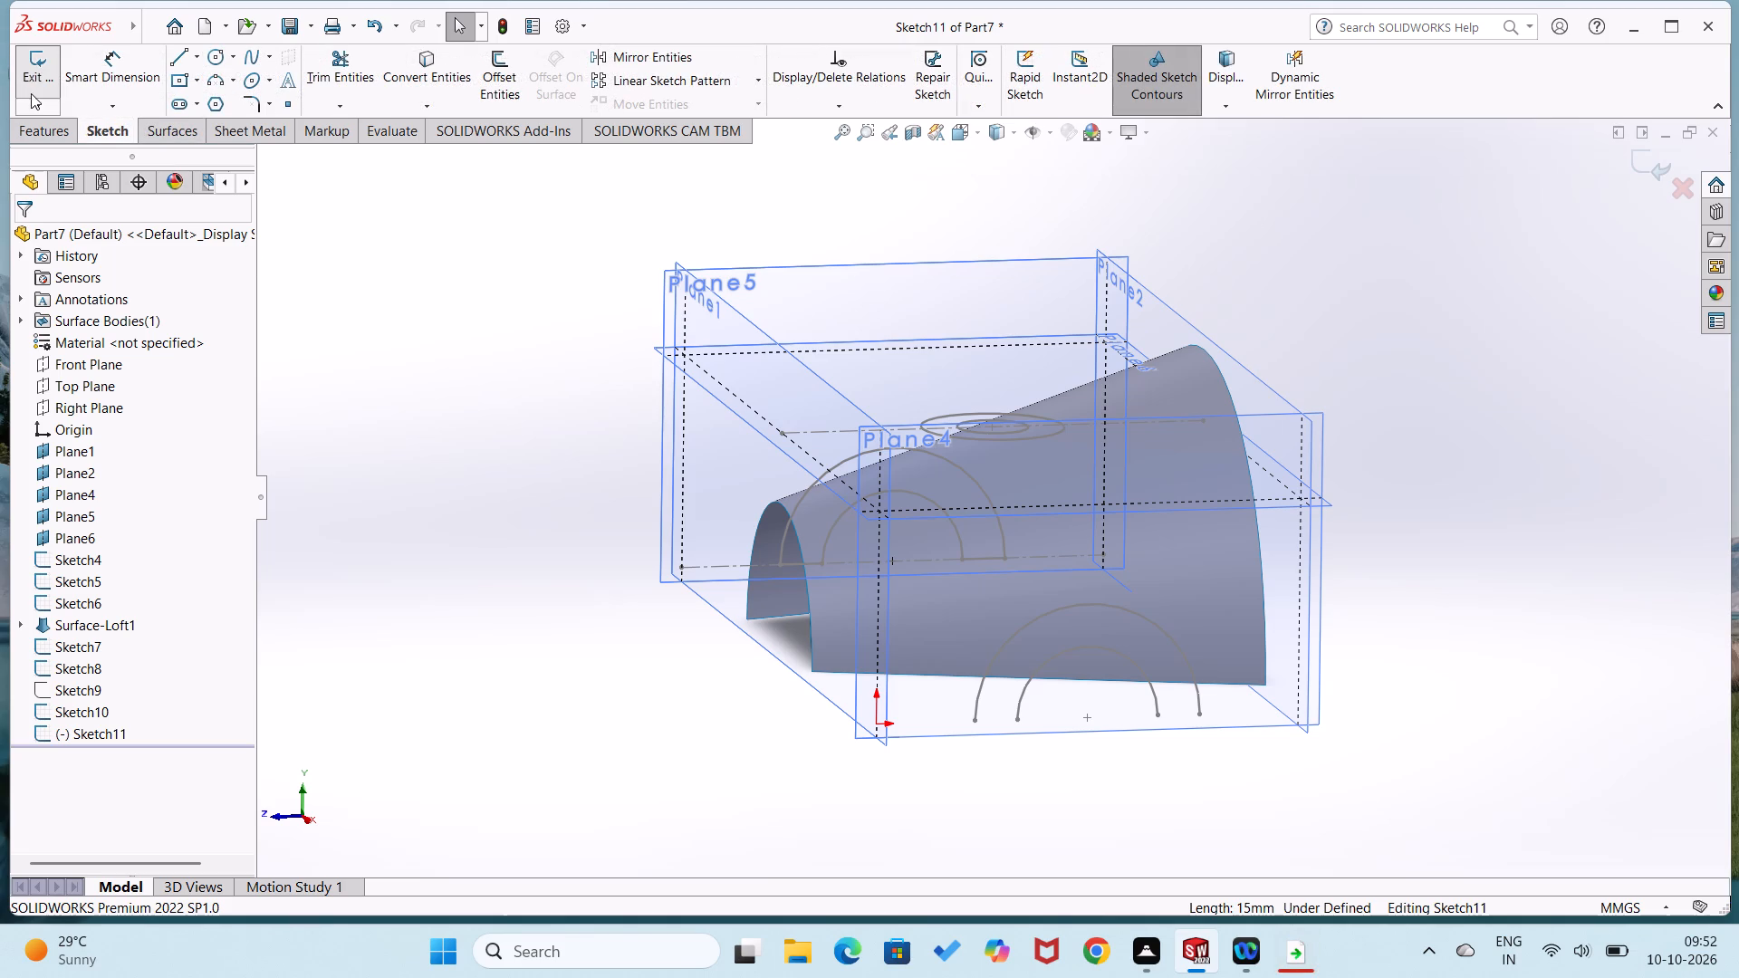
pyautogui.click(34, 89)
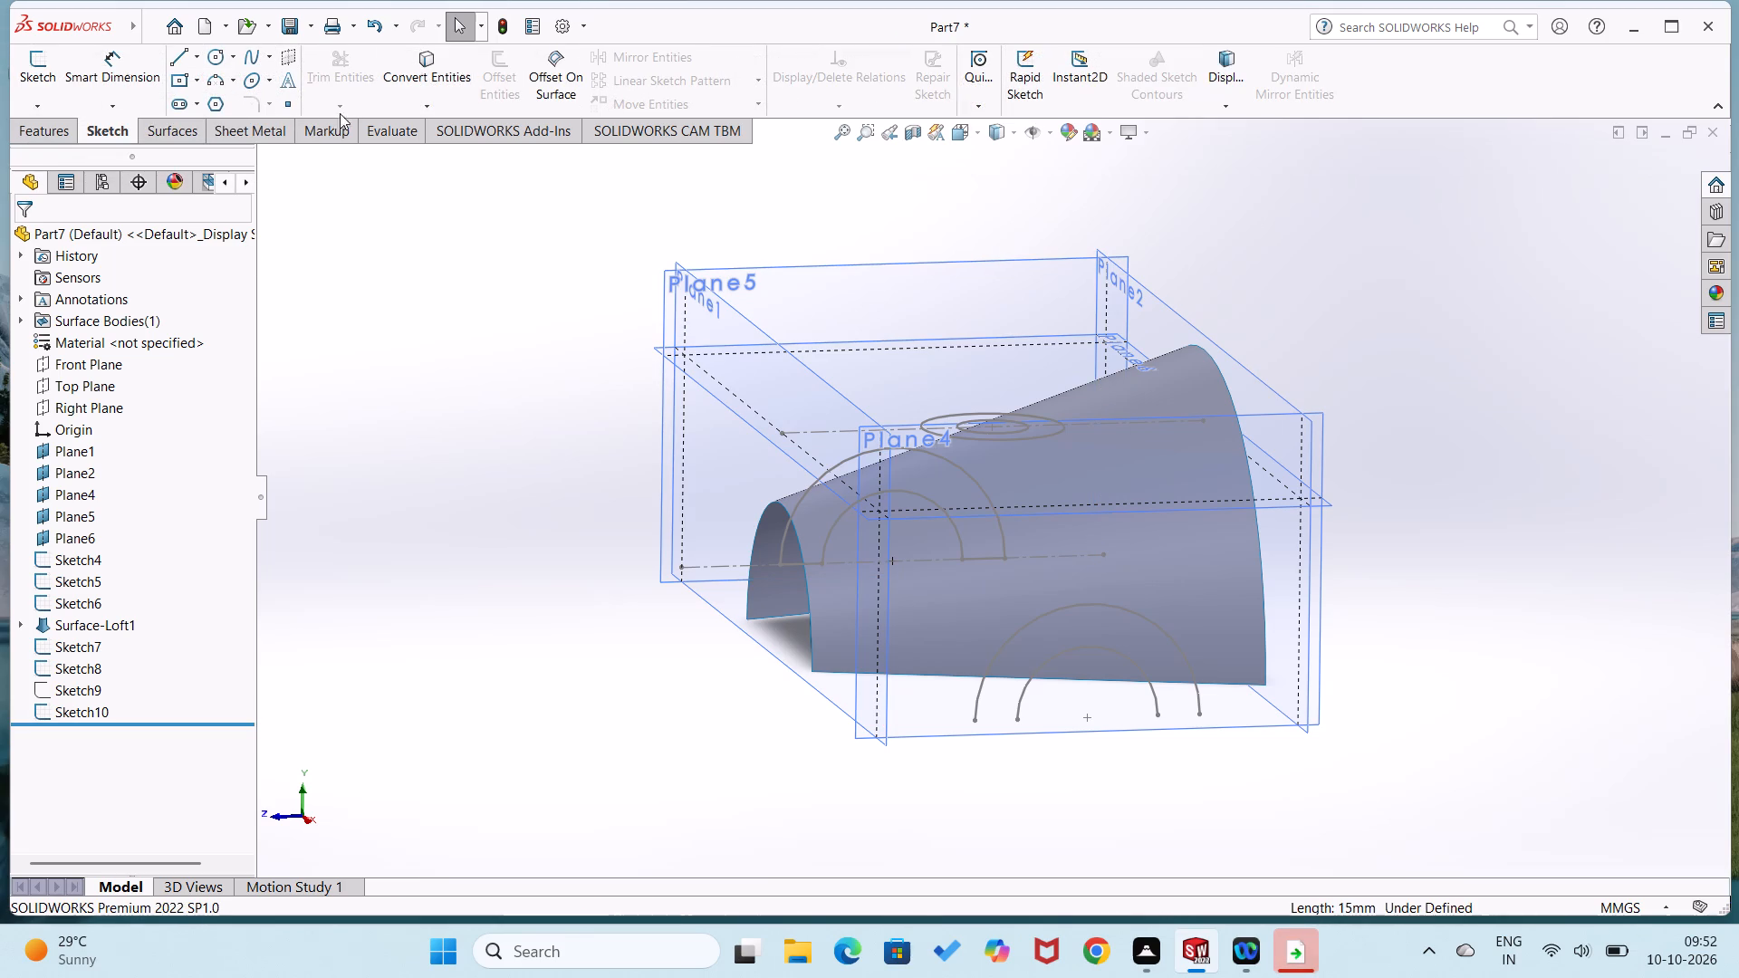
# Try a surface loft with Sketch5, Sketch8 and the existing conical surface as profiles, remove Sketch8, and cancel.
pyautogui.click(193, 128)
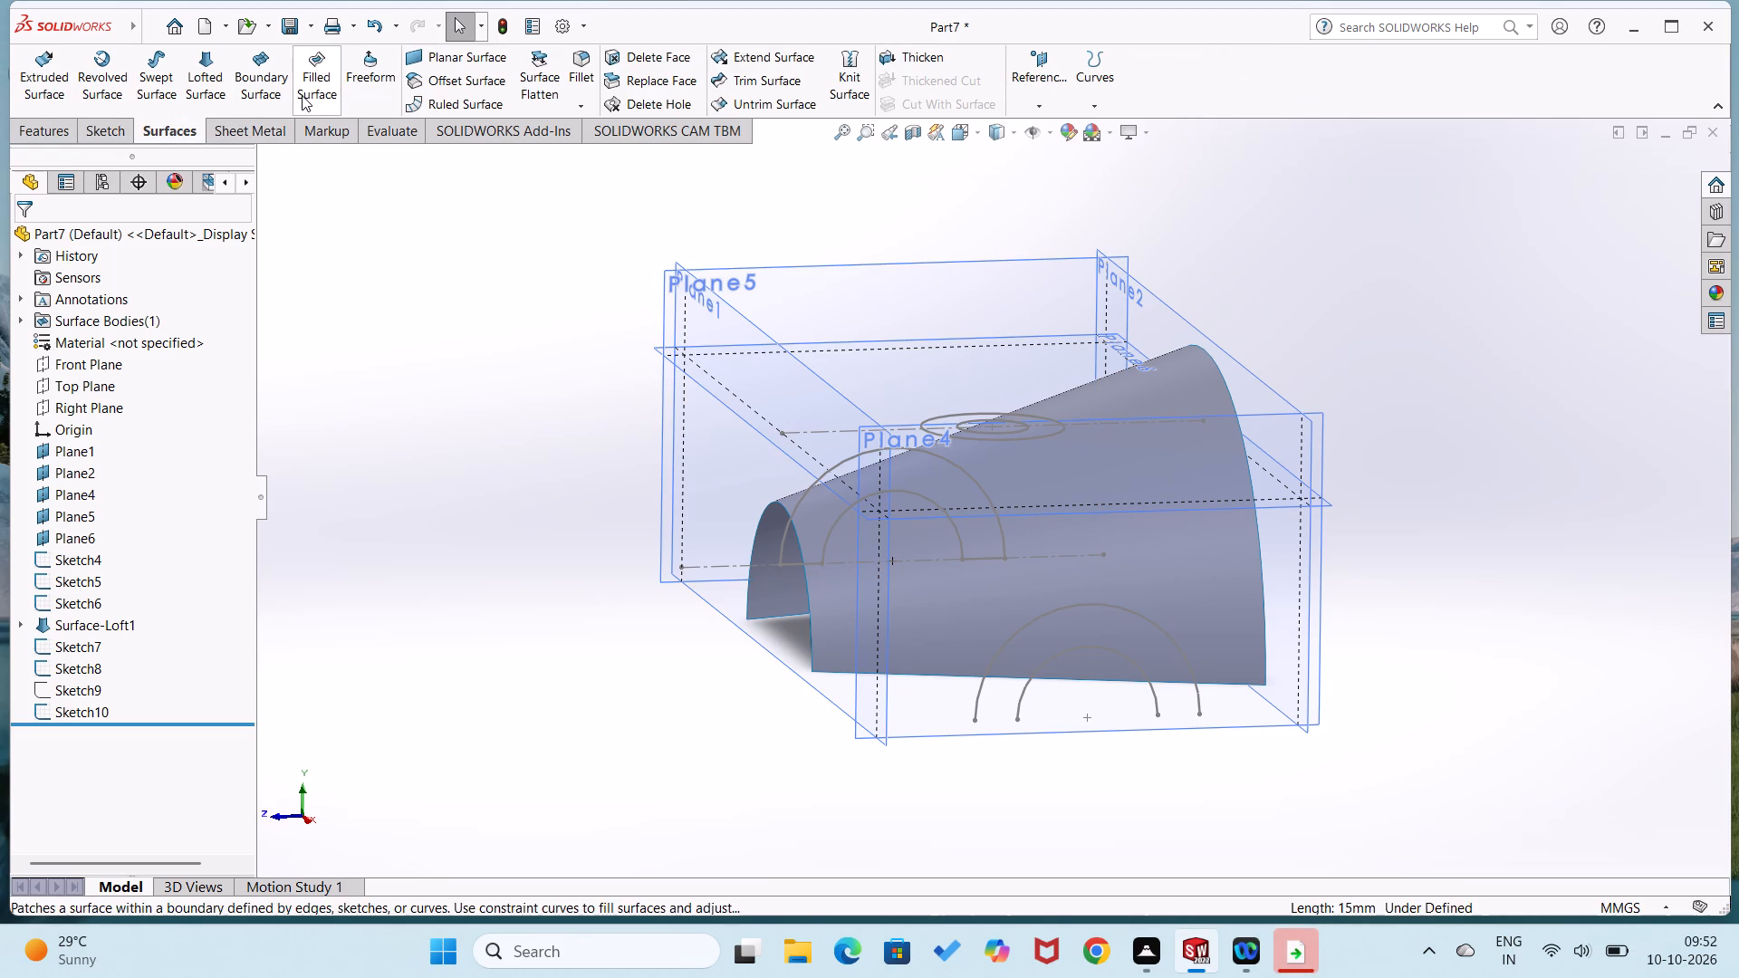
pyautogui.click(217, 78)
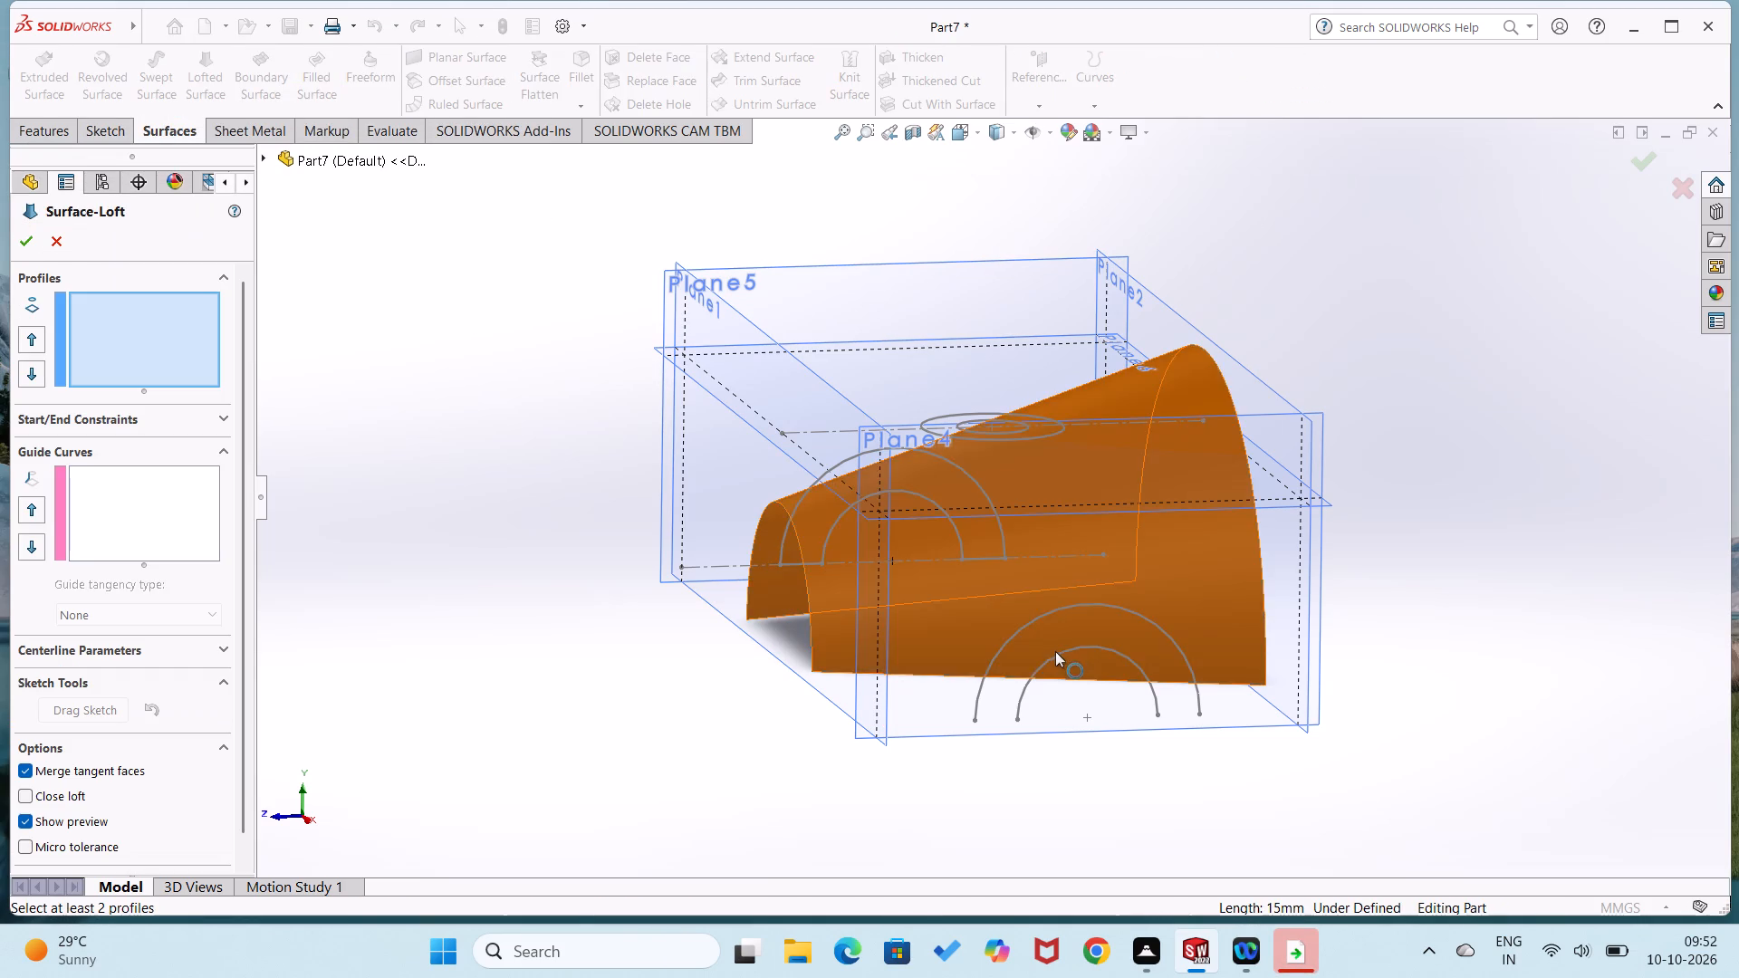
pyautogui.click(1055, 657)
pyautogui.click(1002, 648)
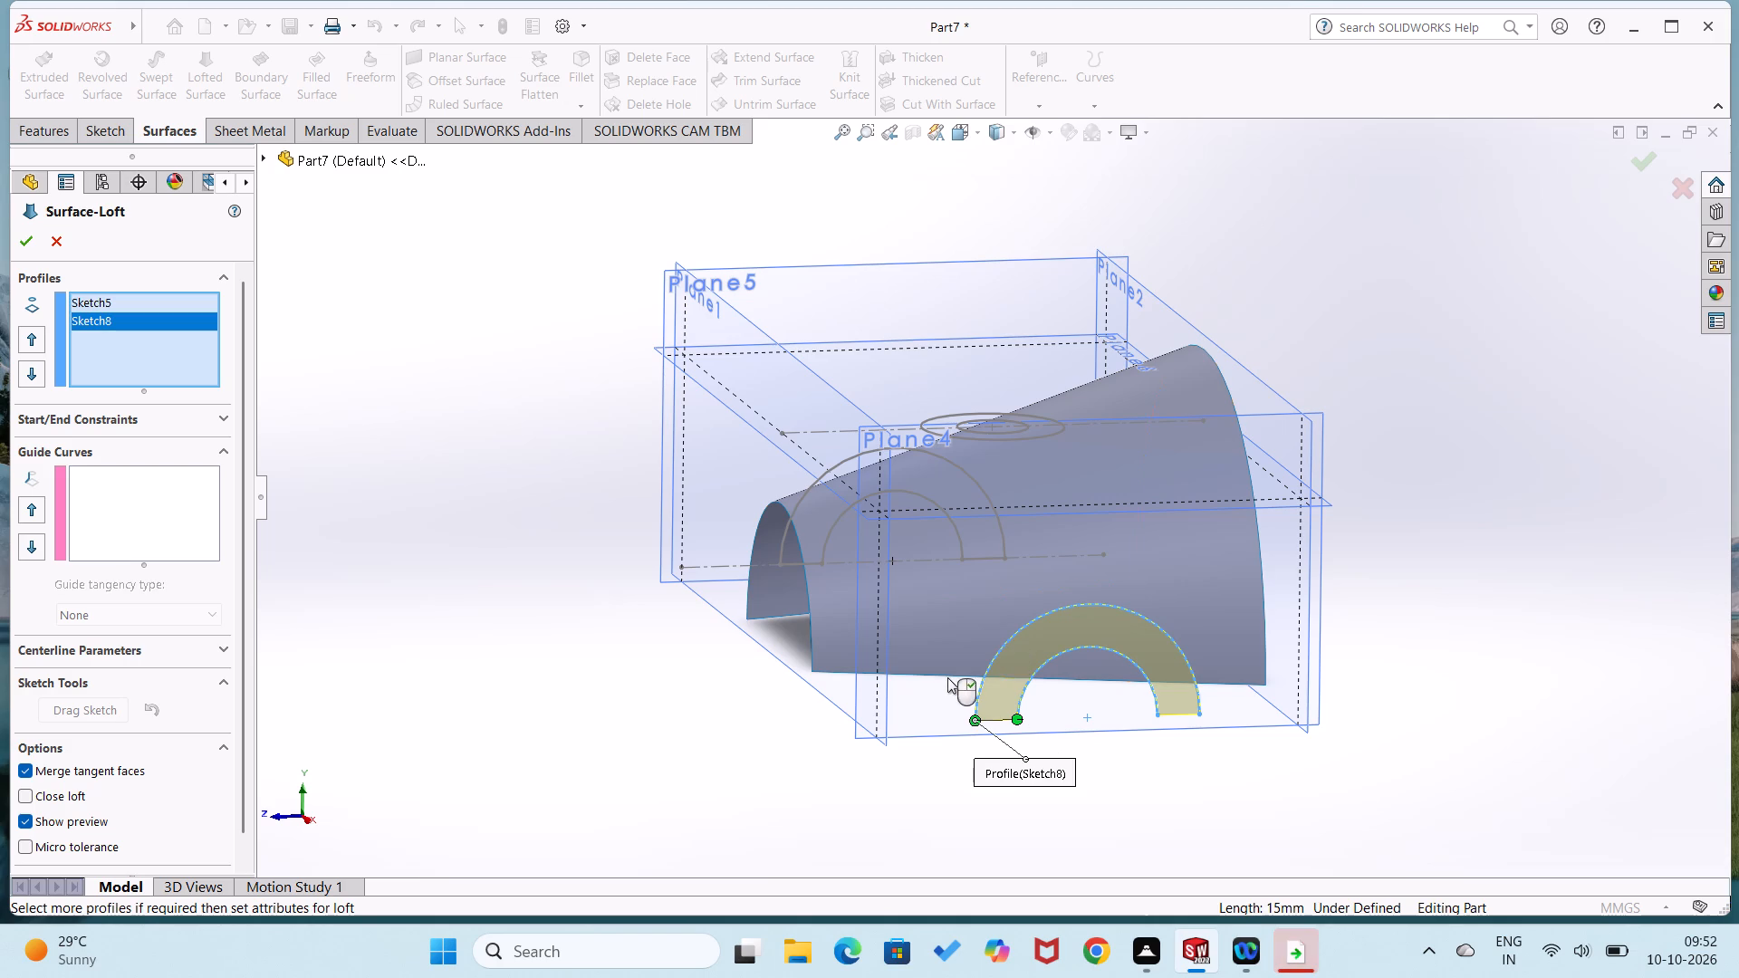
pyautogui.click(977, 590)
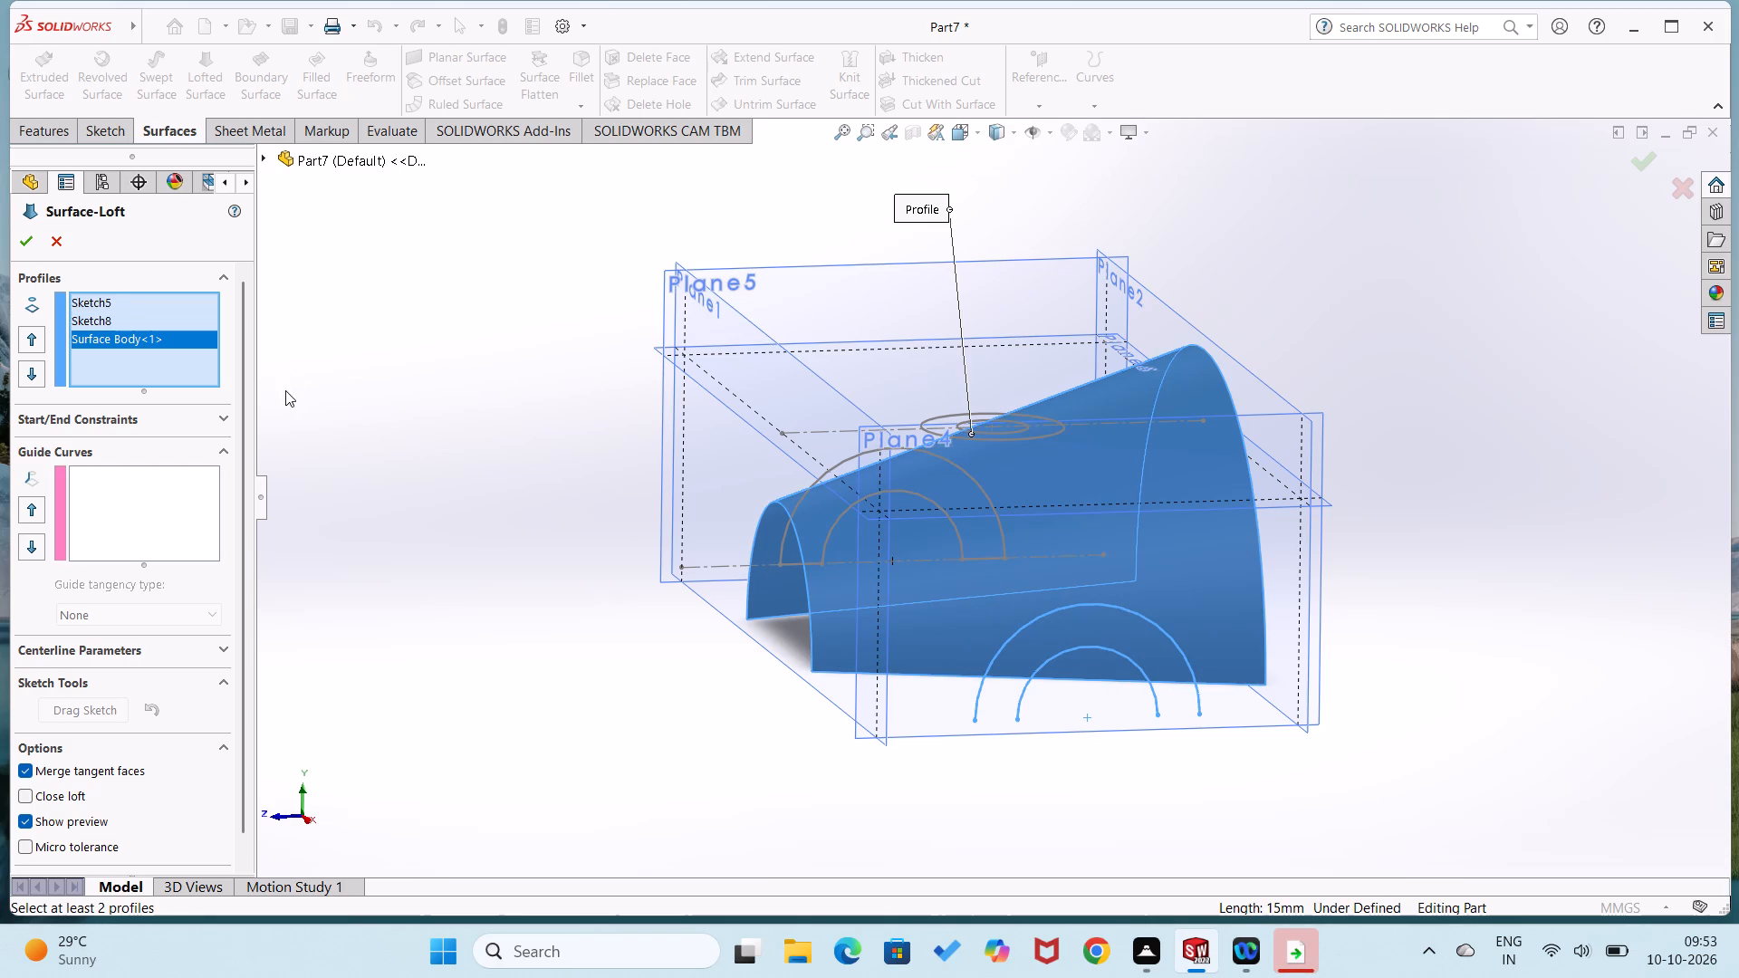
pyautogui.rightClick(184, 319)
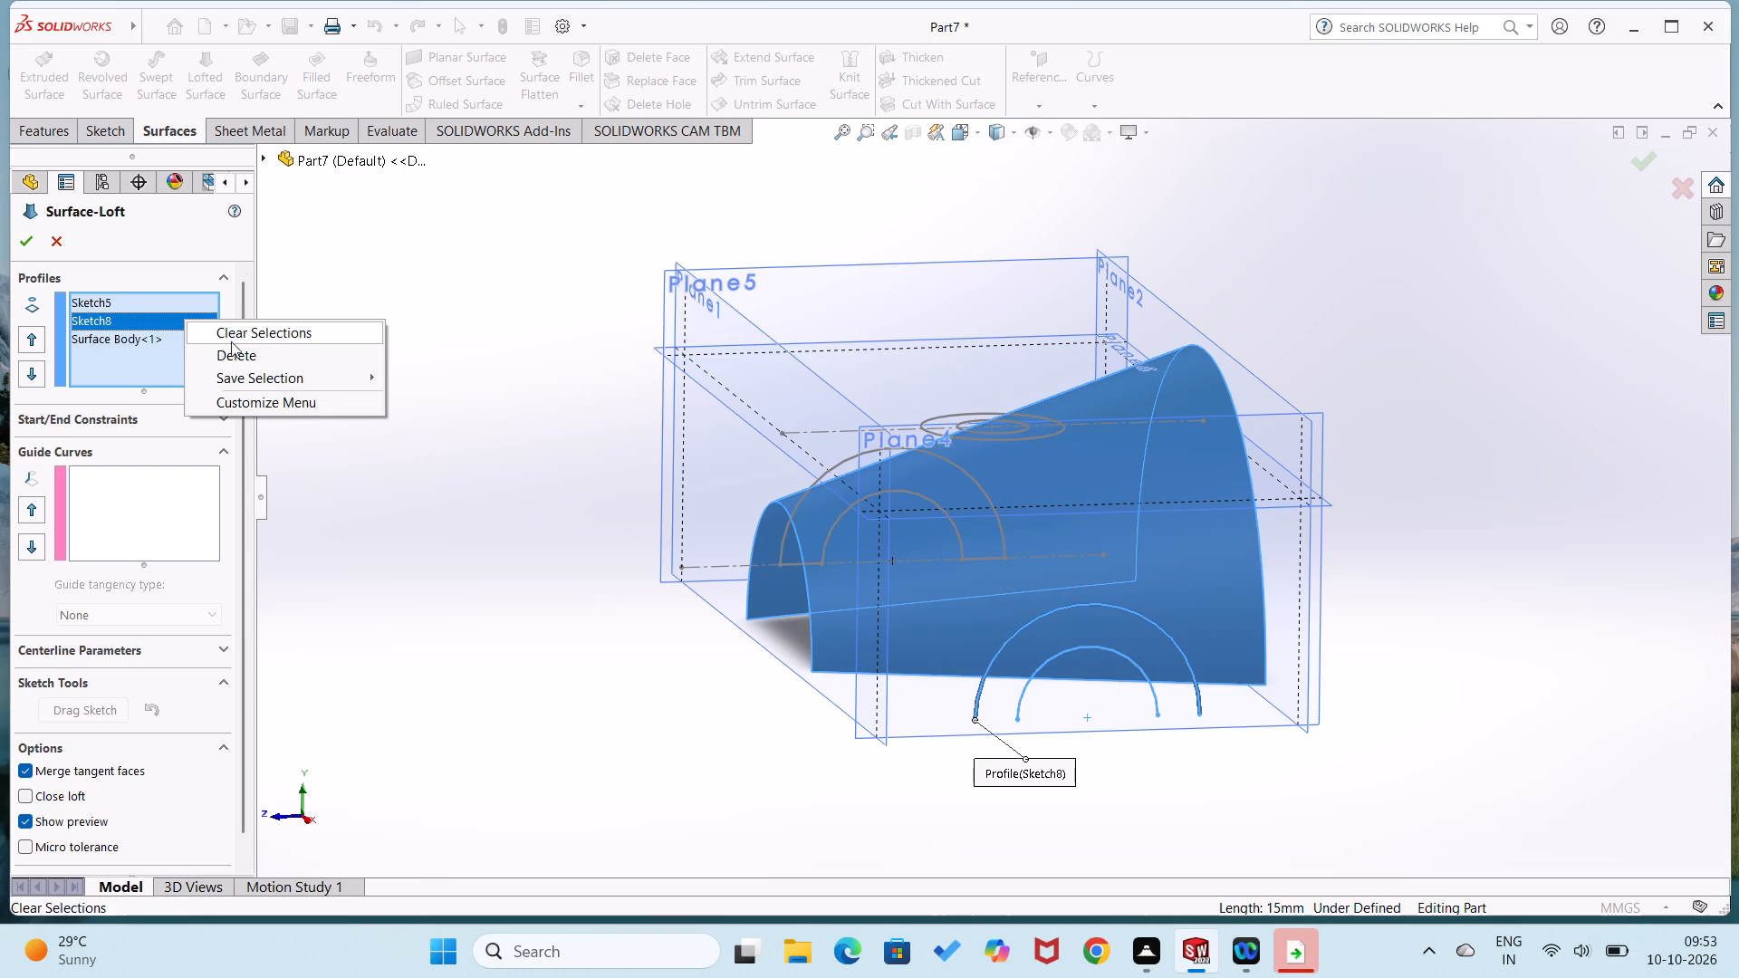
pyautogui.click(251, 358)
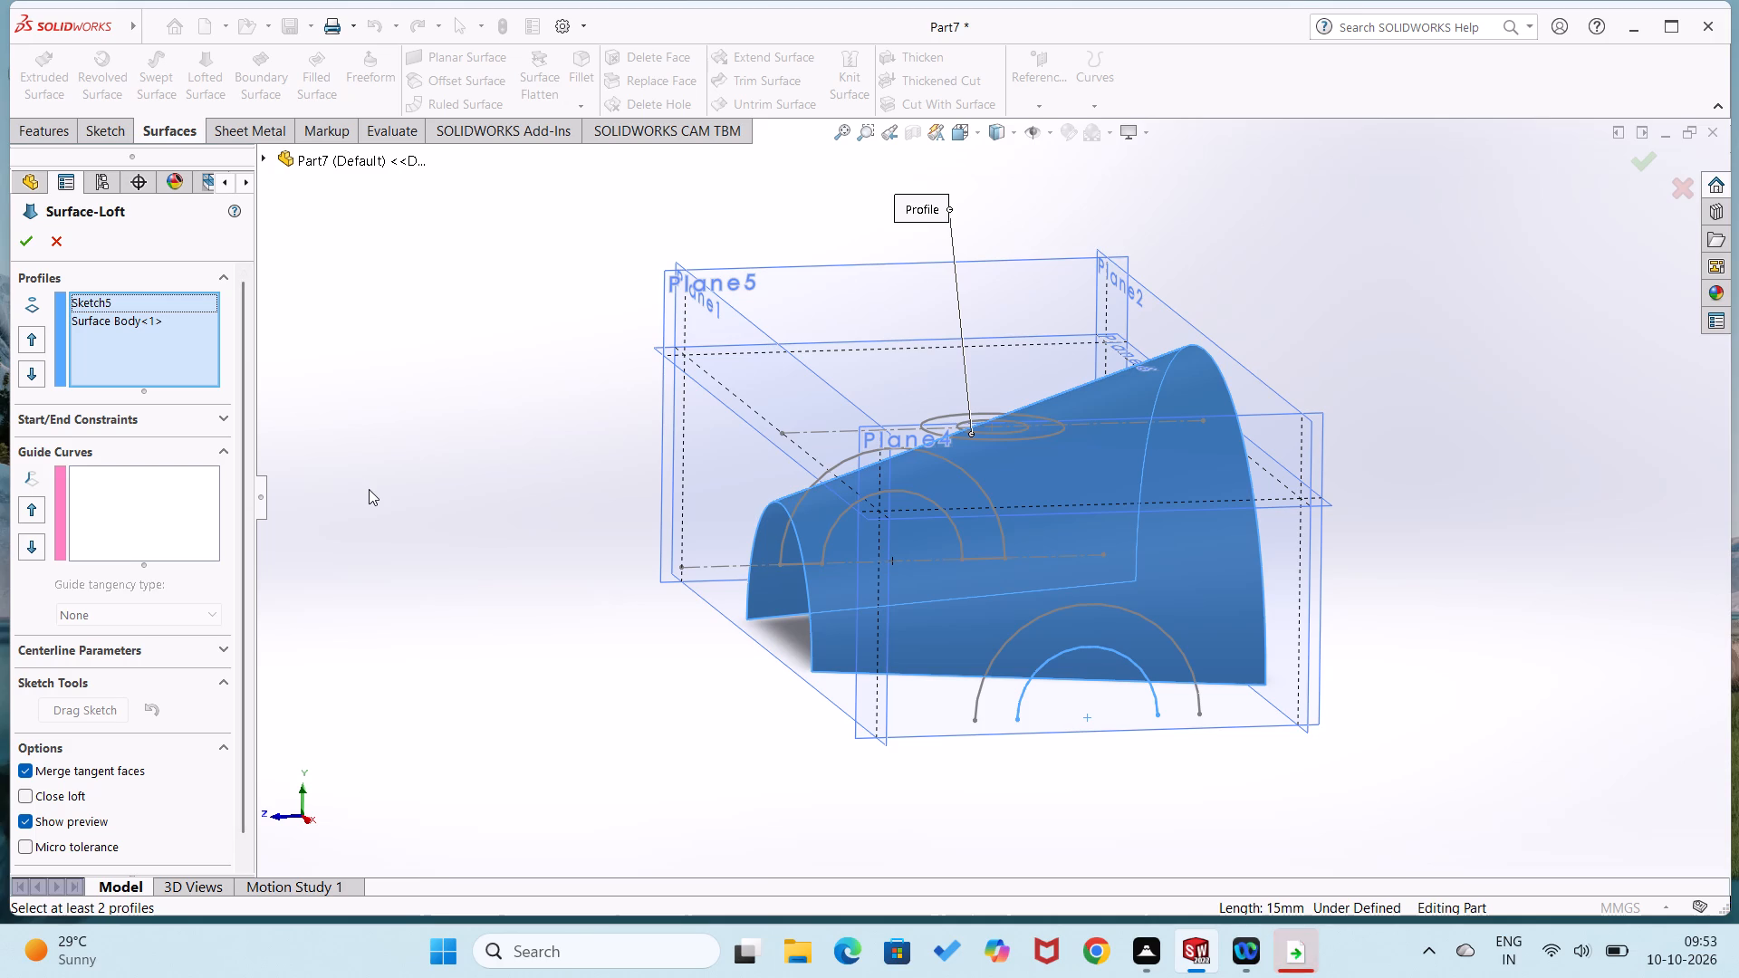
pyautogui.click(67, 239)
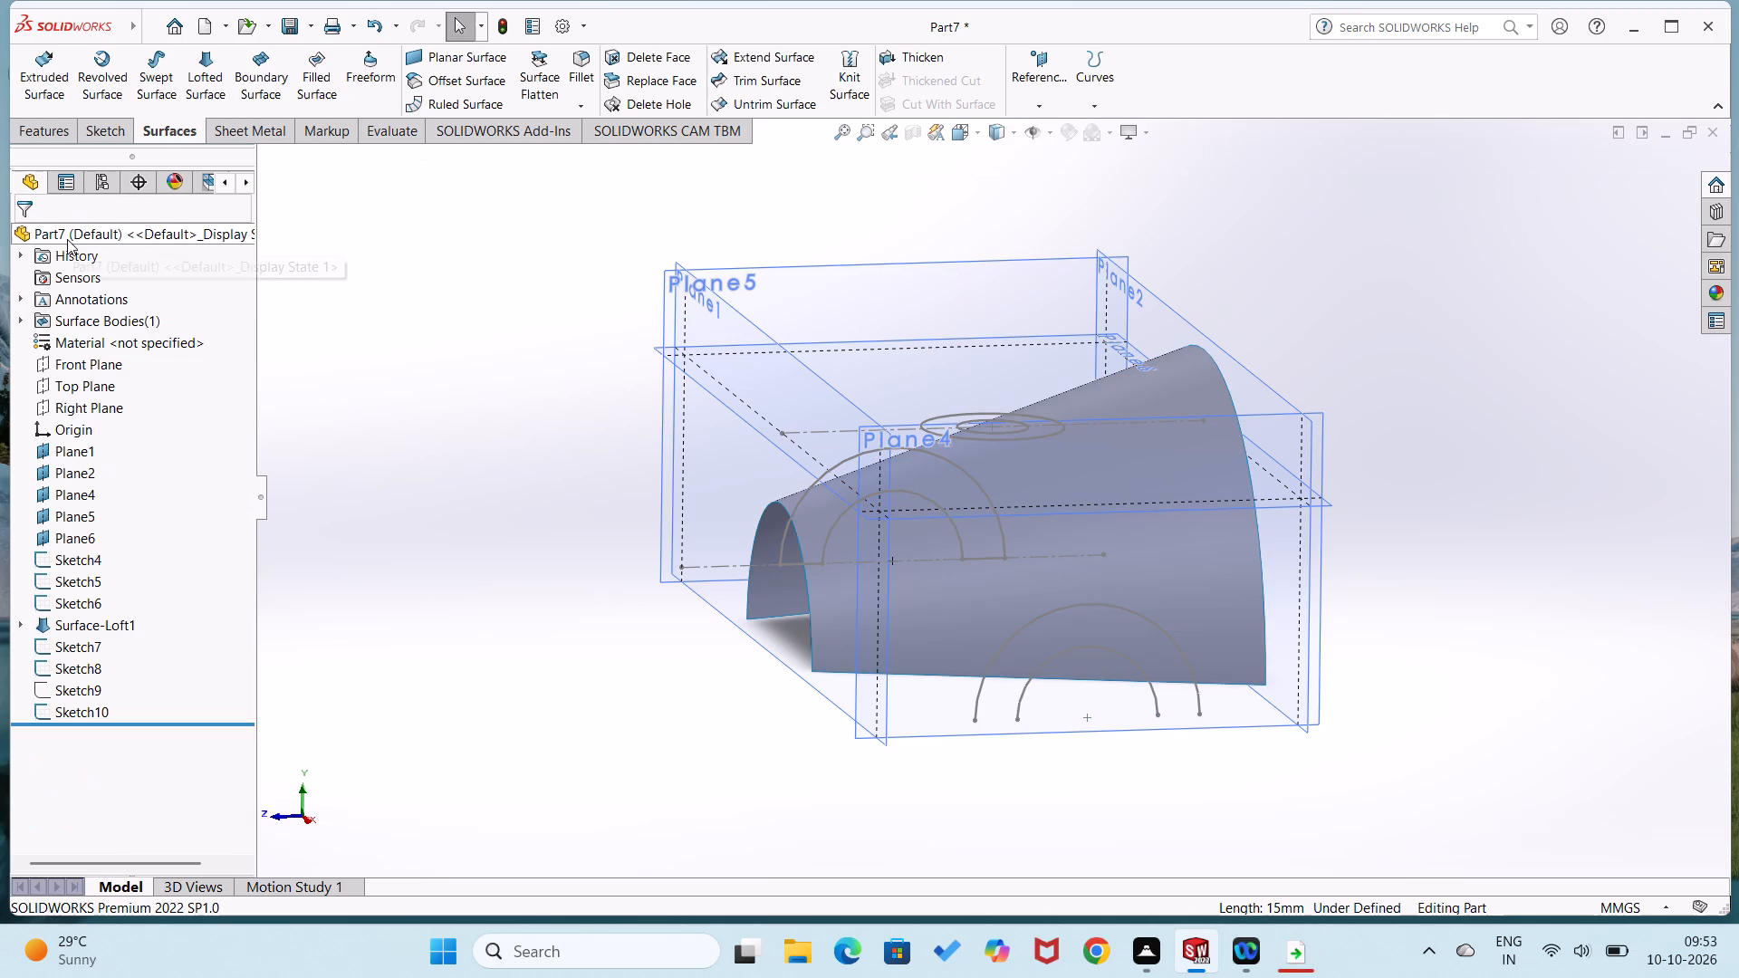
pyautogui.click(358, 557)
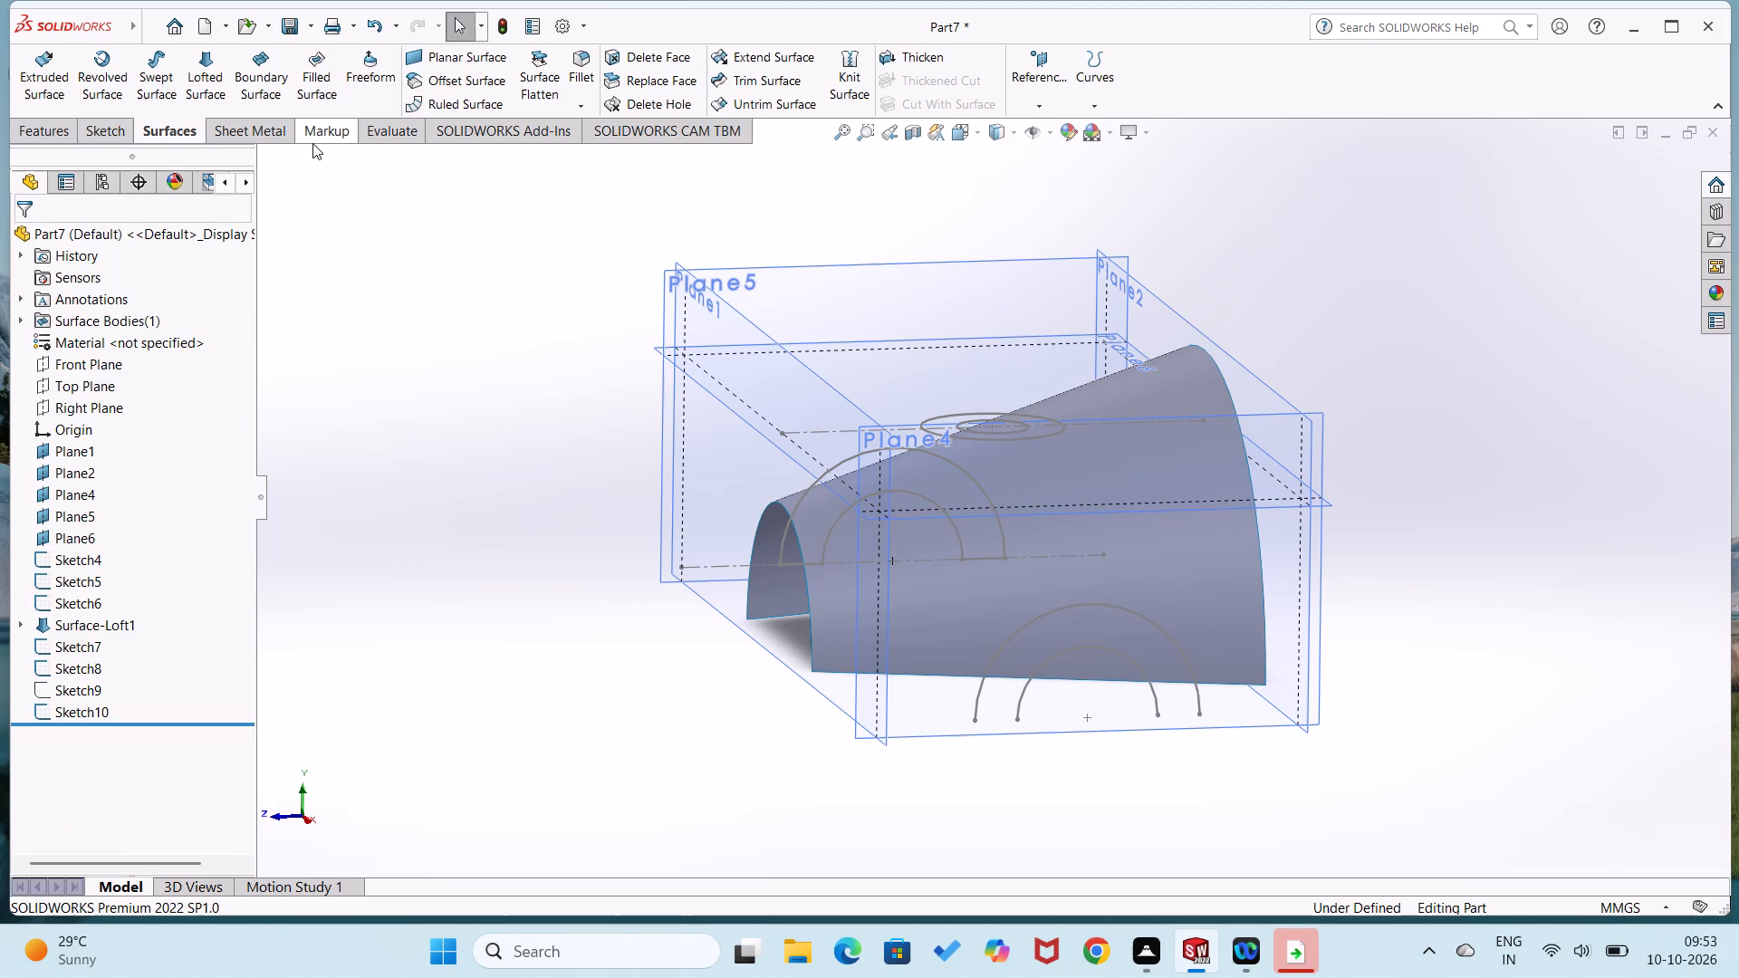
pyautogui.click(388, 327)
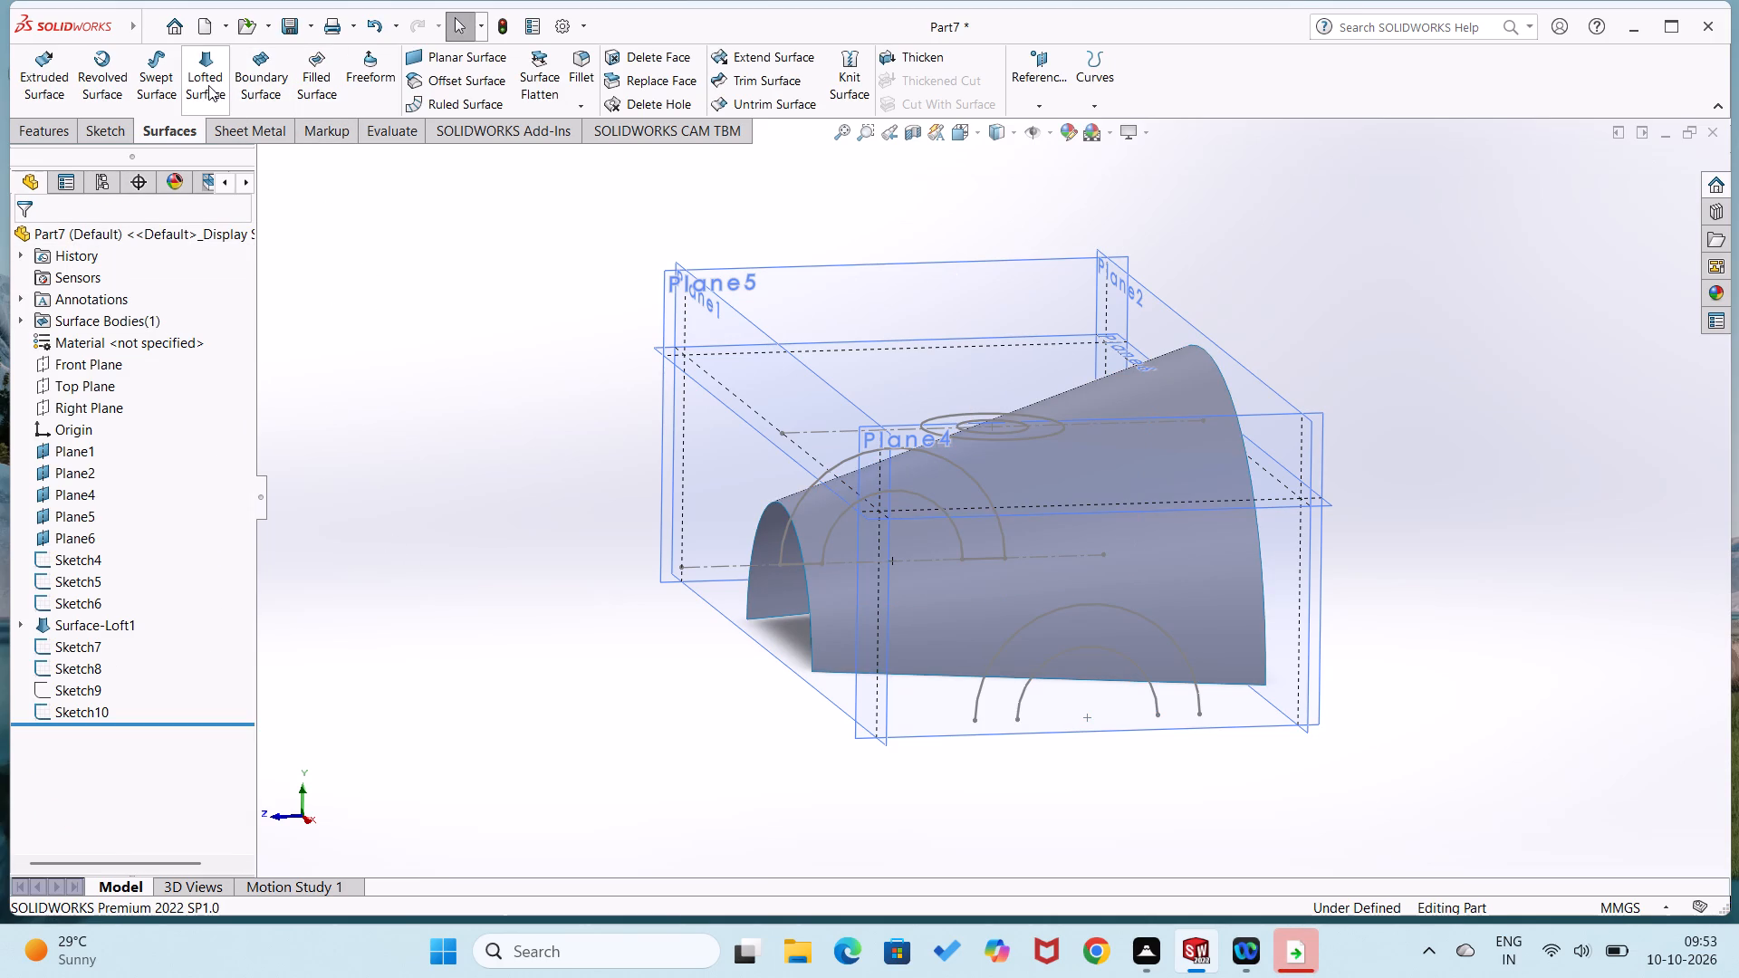
# Loft a surface between the inner semicircles, Sketch5 on Plane4 and Sketch4 on Plane5.
pyautogui.click(208, 85)
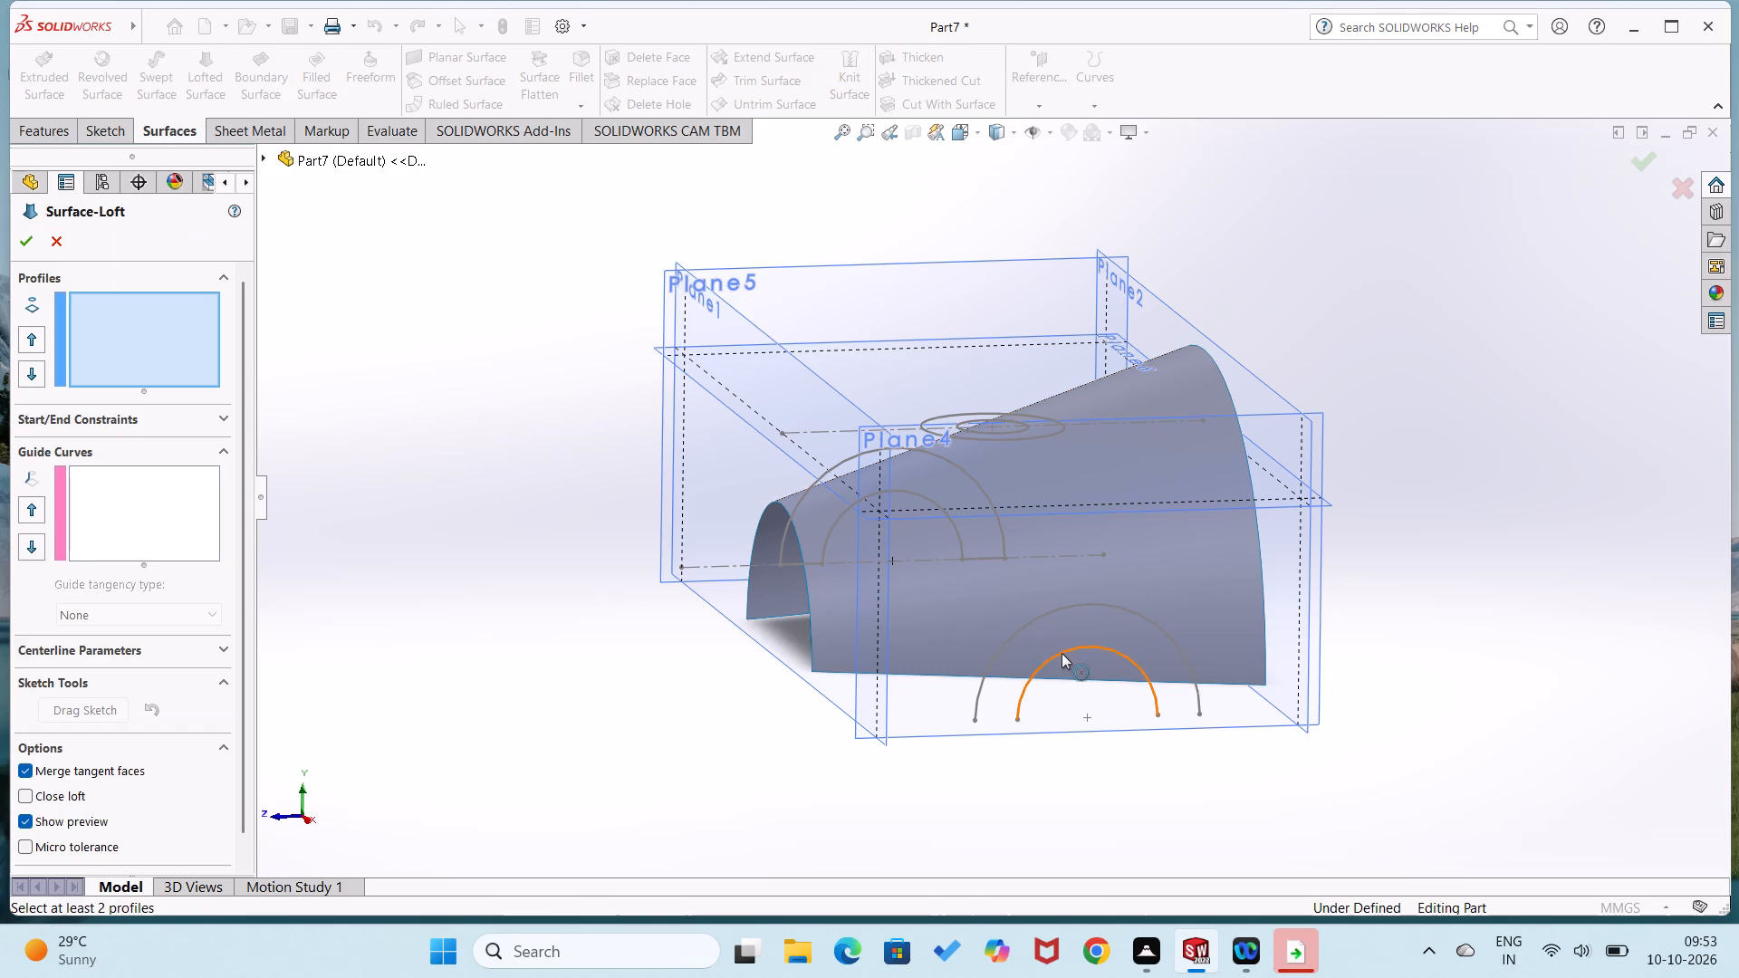
pyautogui.click(1062, 653)
pyautogui.moveTo(782, 753); pyautogui.dragTo(886, 913, button='middle')
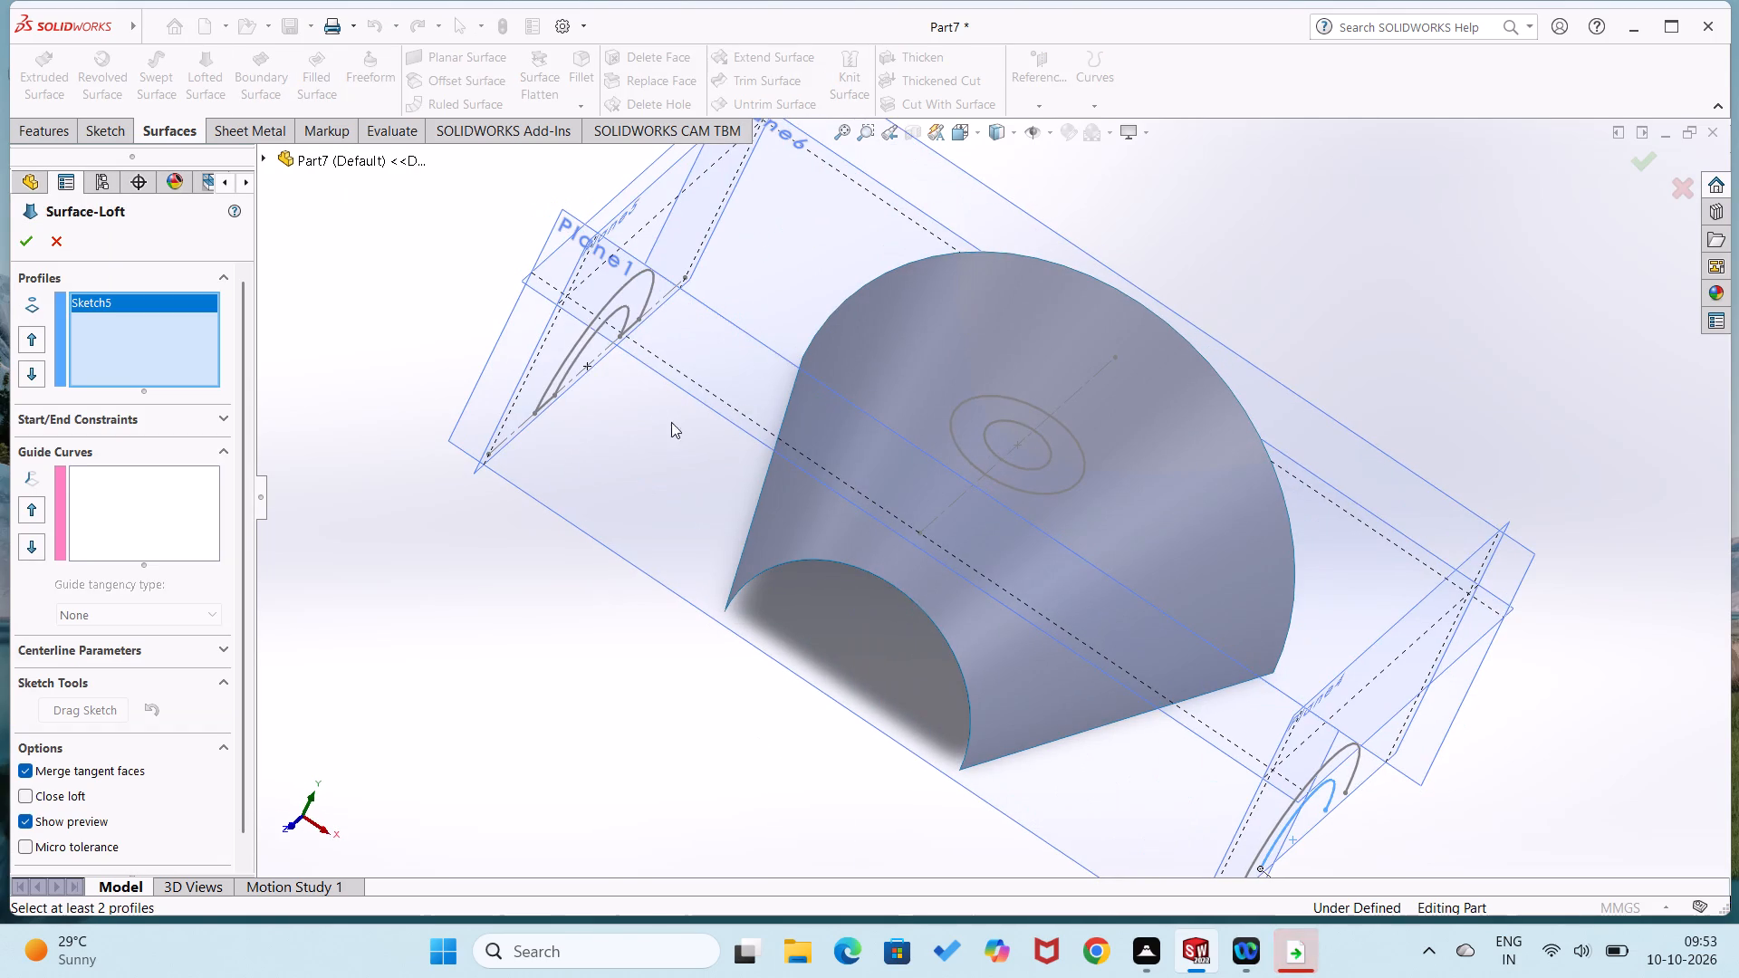
pyautogui.click(574, 346)
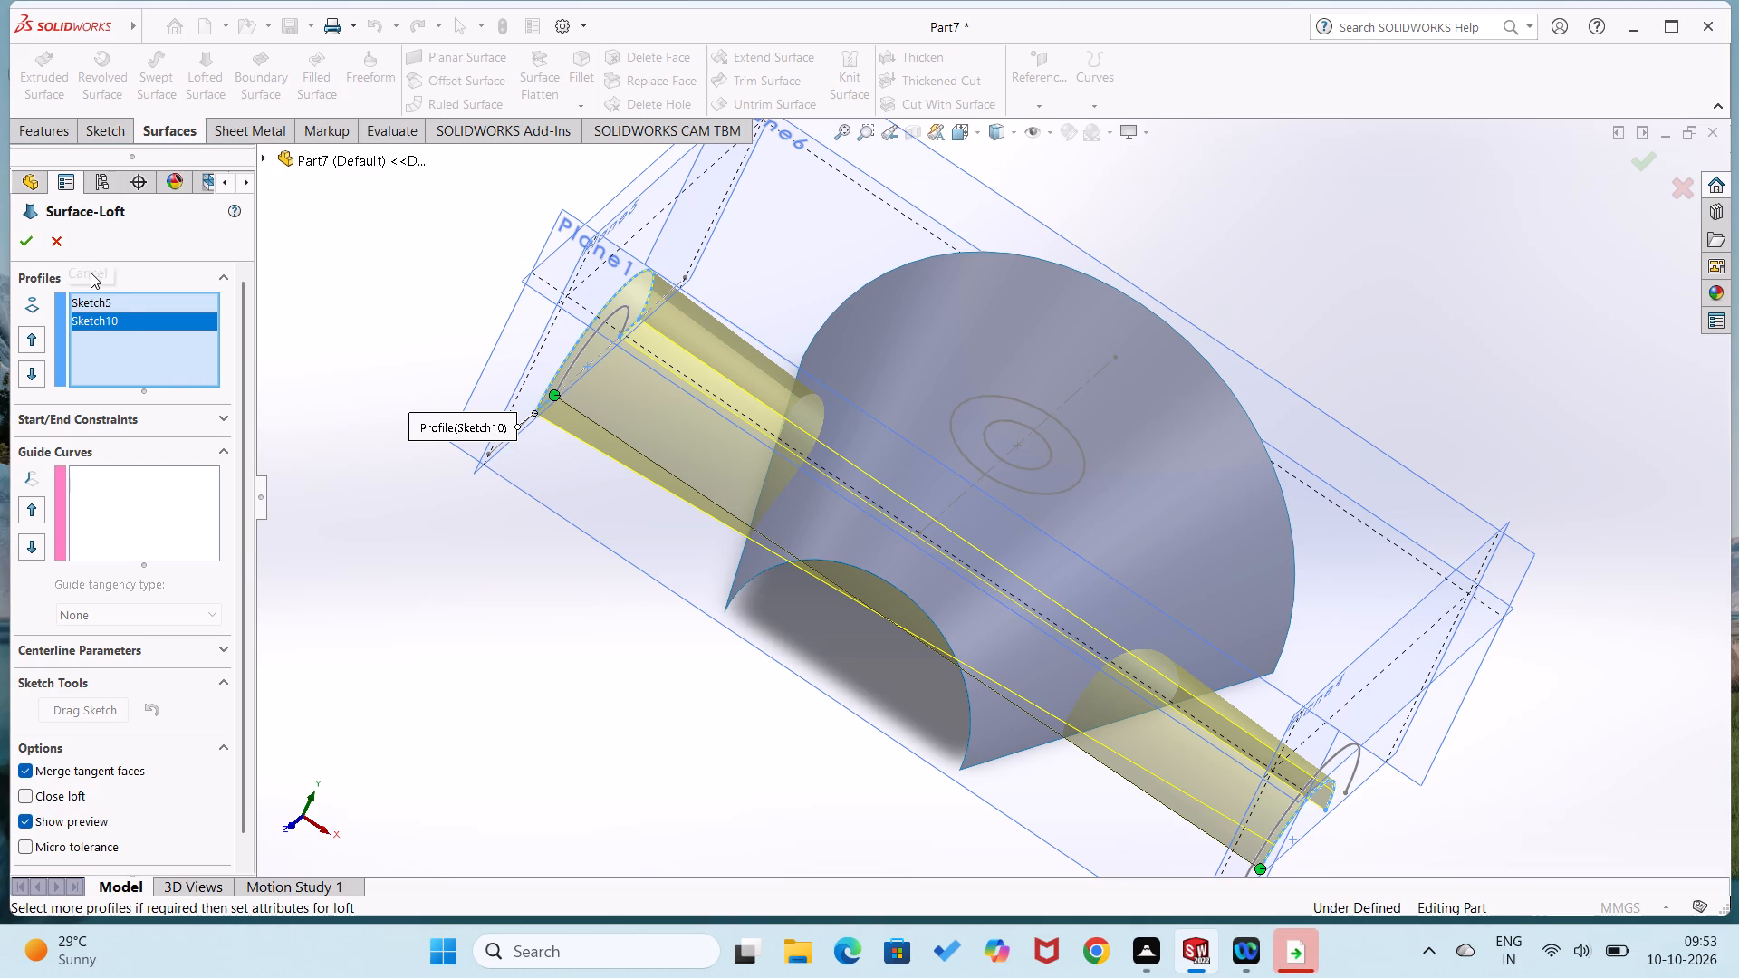
pyautogui.rightClick(122, 321)
pyautogui.click(162, 351)
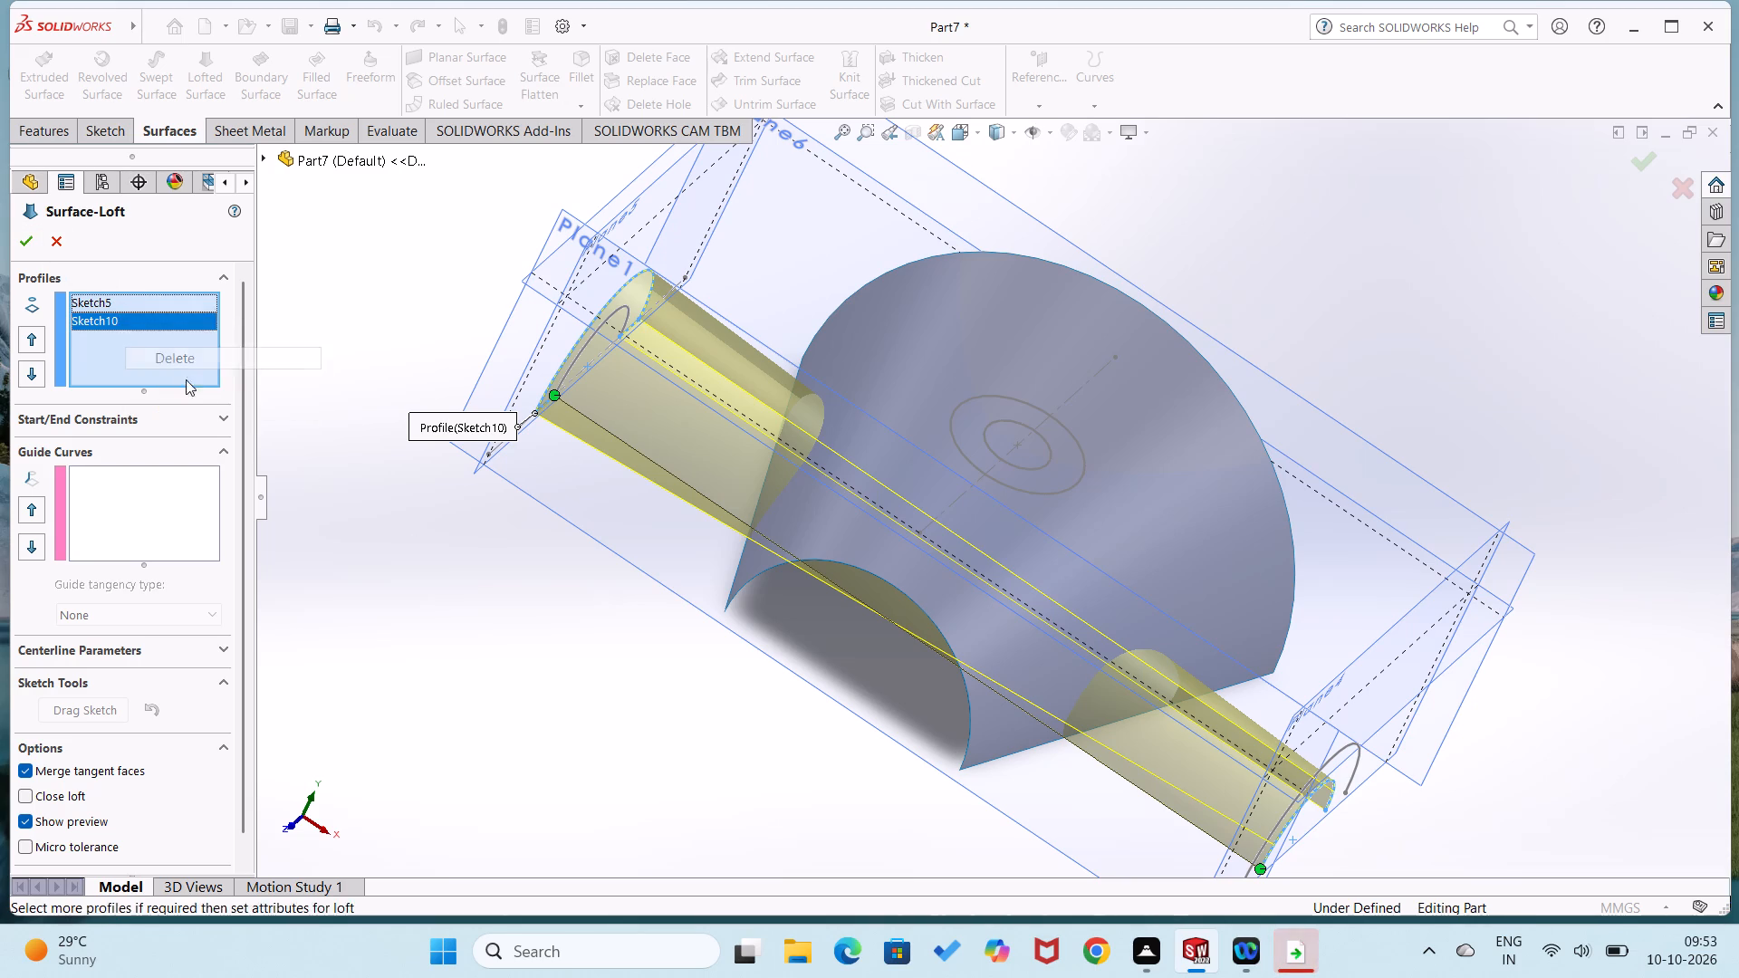
pyautogui.click(562, 379)
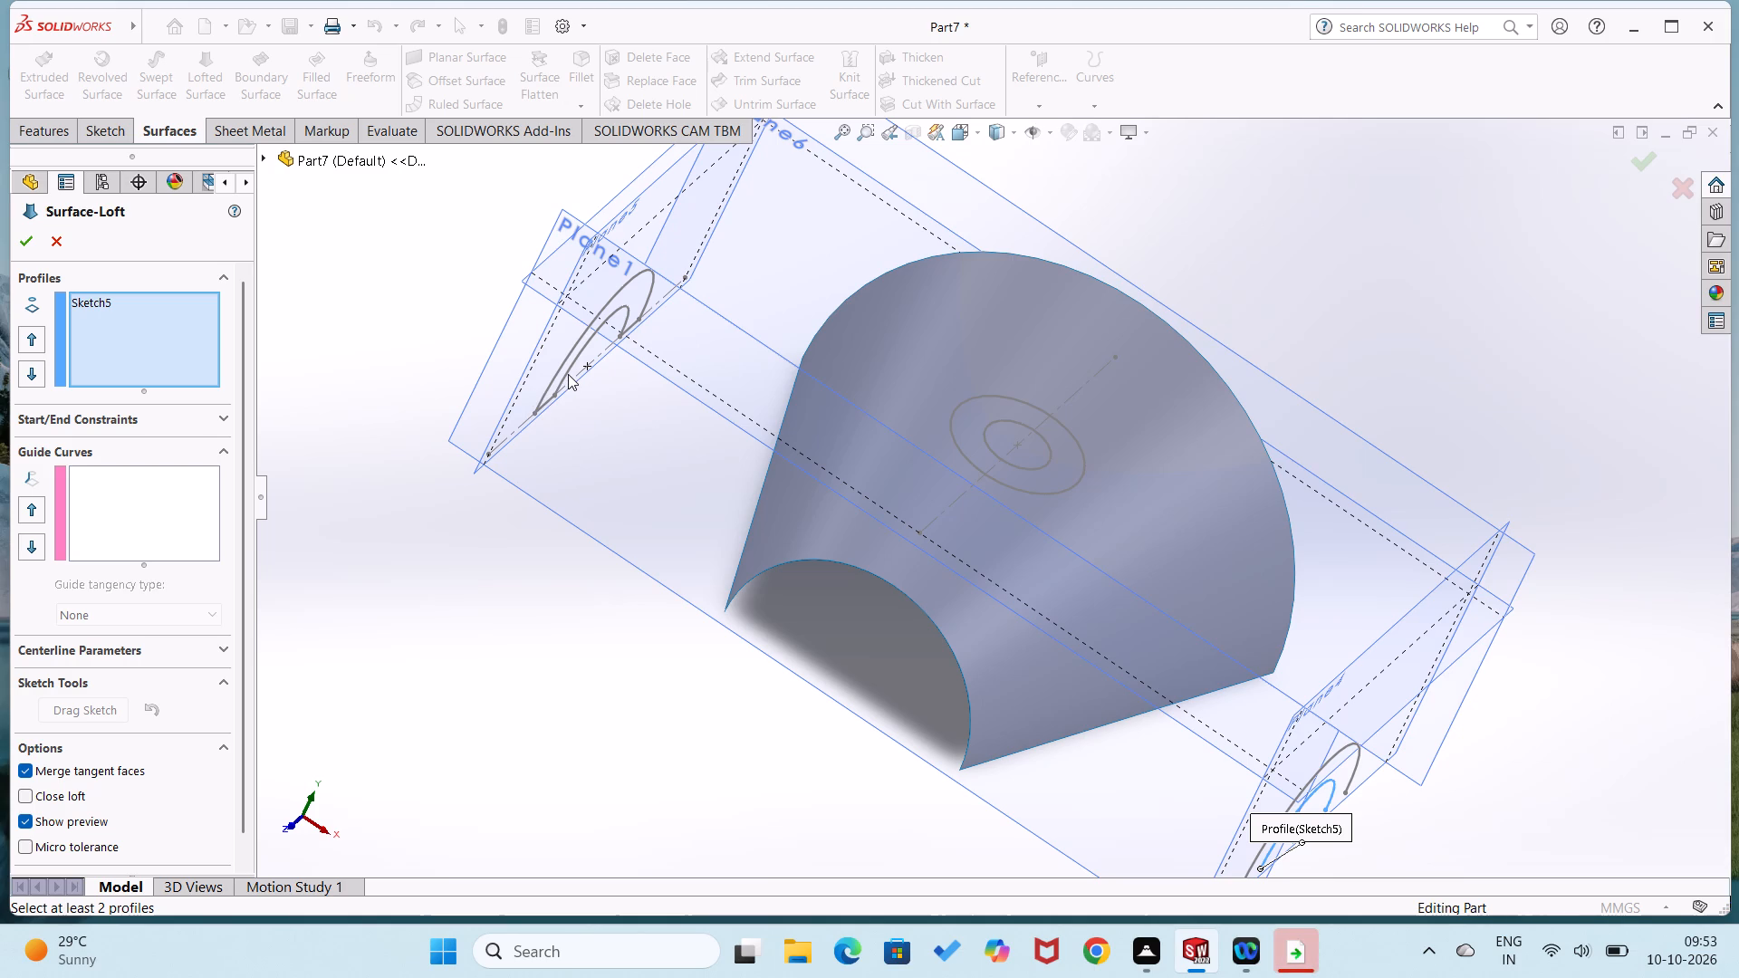
pyautogui.moveTo(537, 401); pyautogui.dragTo(505, 362, button='middle')
pyautogui.moveTo(505, 362); pyautogui.dragTo(463, 296, button='middle')
pyautogui.click(723, 472)
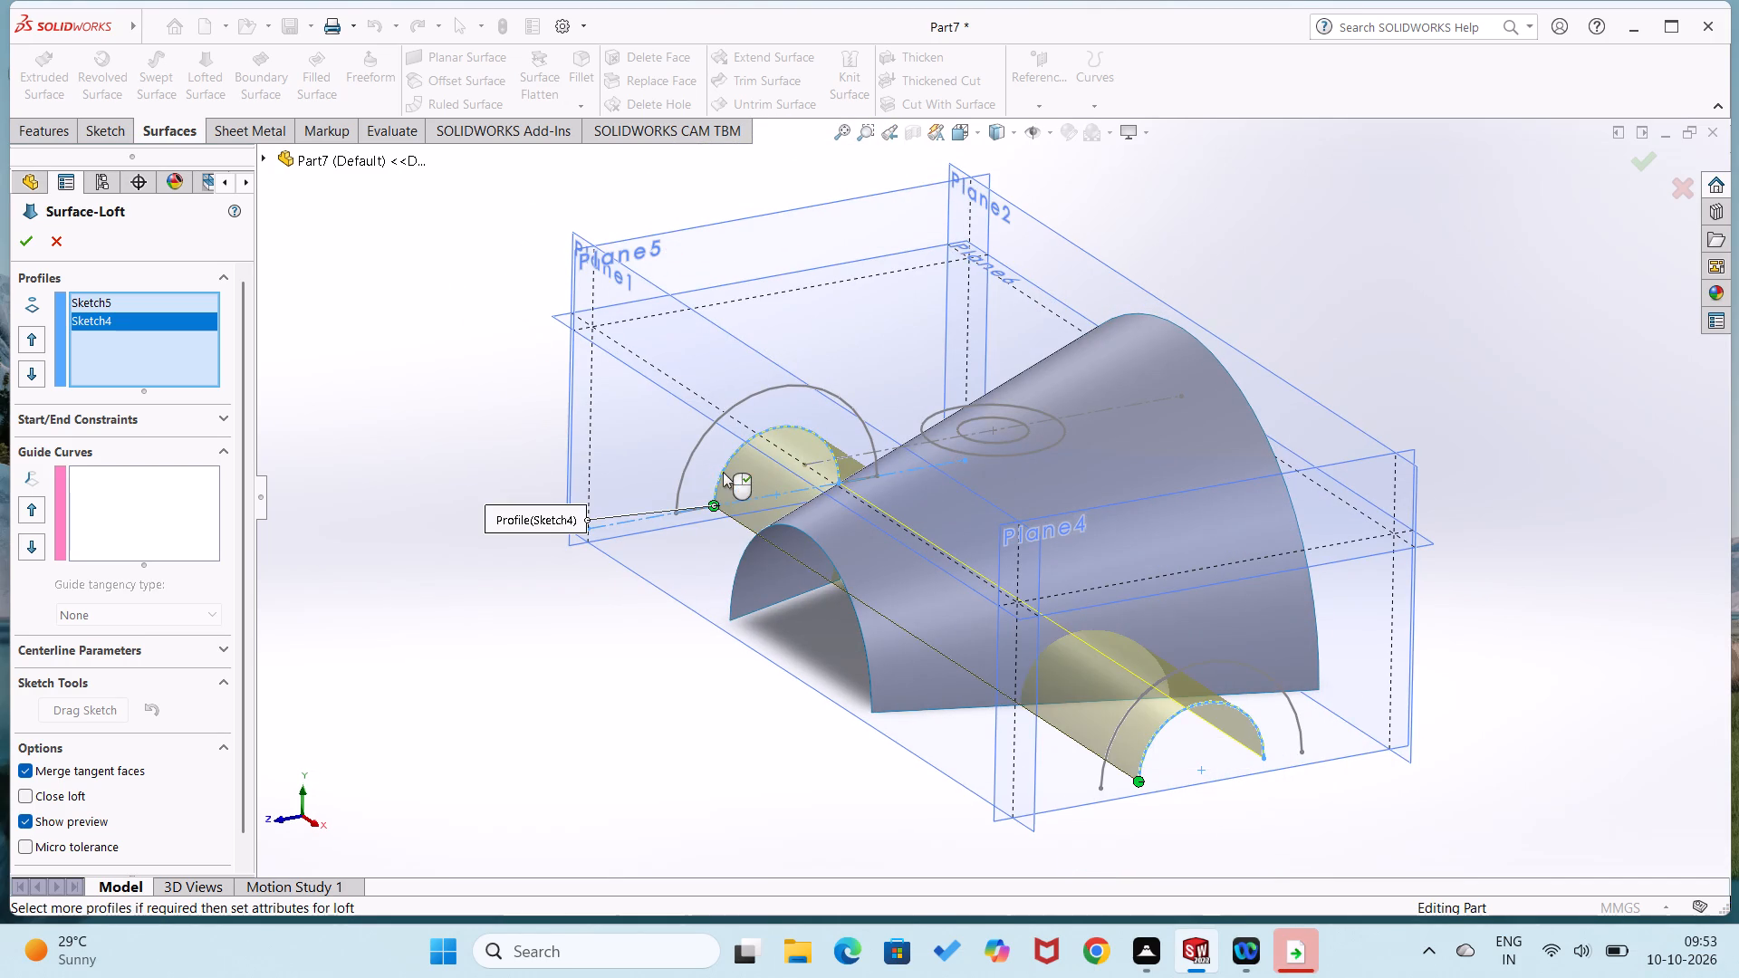
pyautogui.click(18, 246)
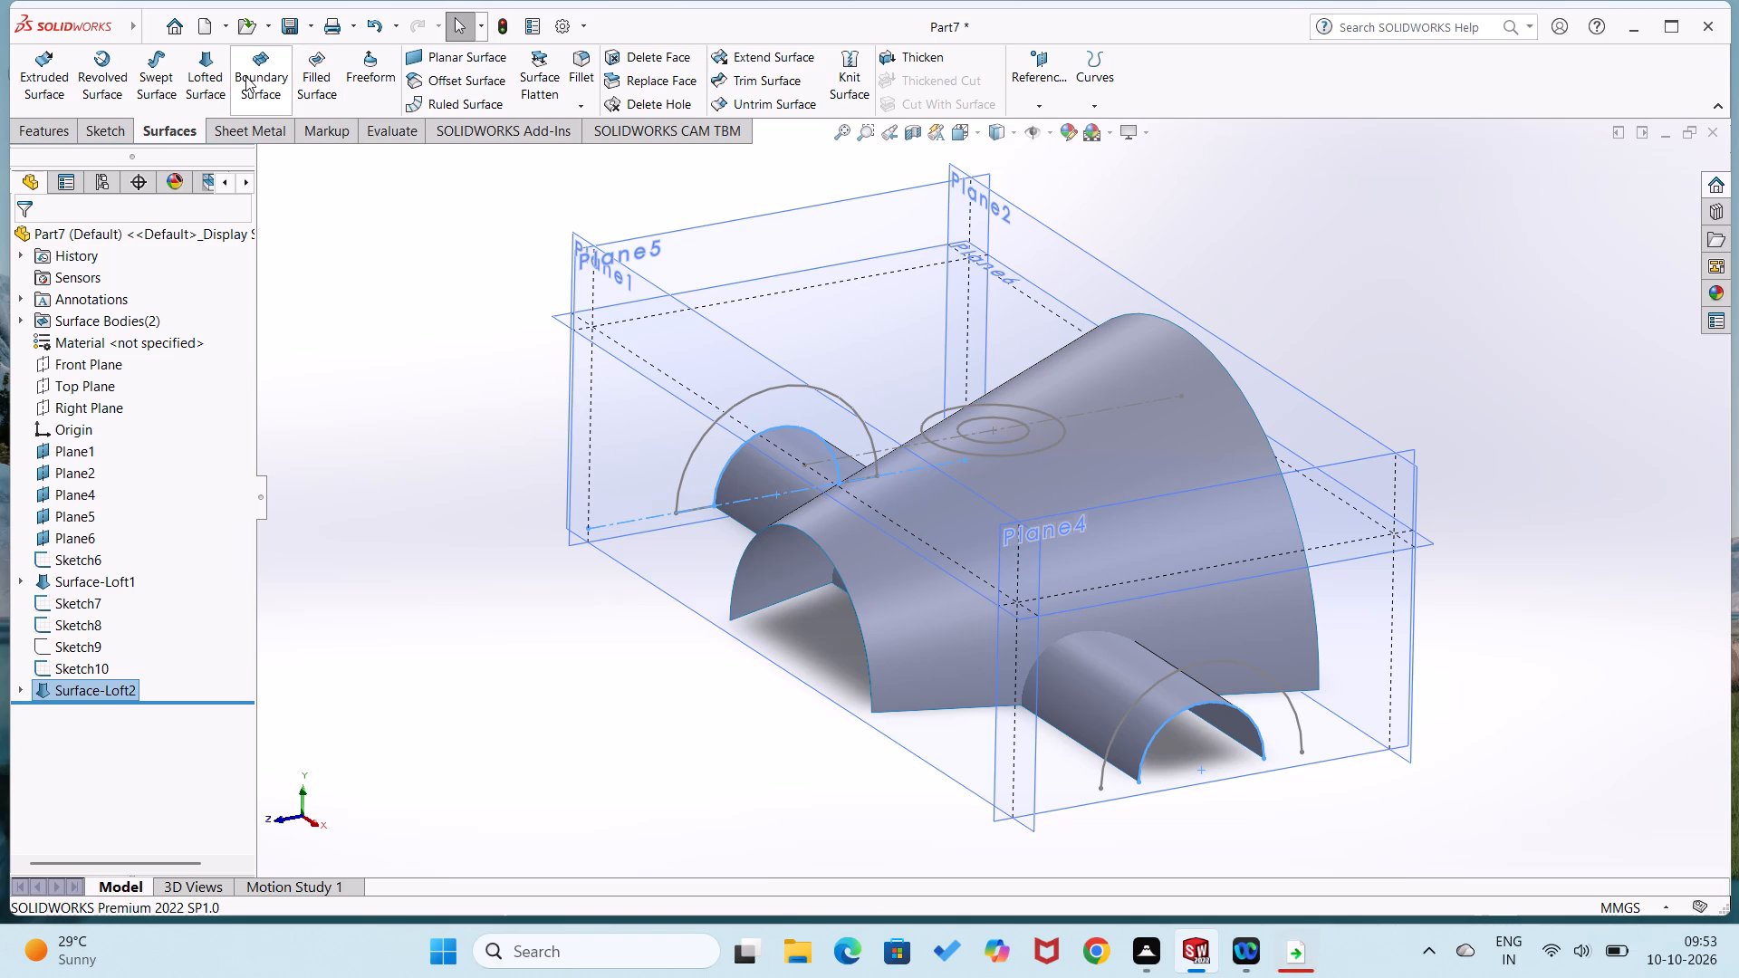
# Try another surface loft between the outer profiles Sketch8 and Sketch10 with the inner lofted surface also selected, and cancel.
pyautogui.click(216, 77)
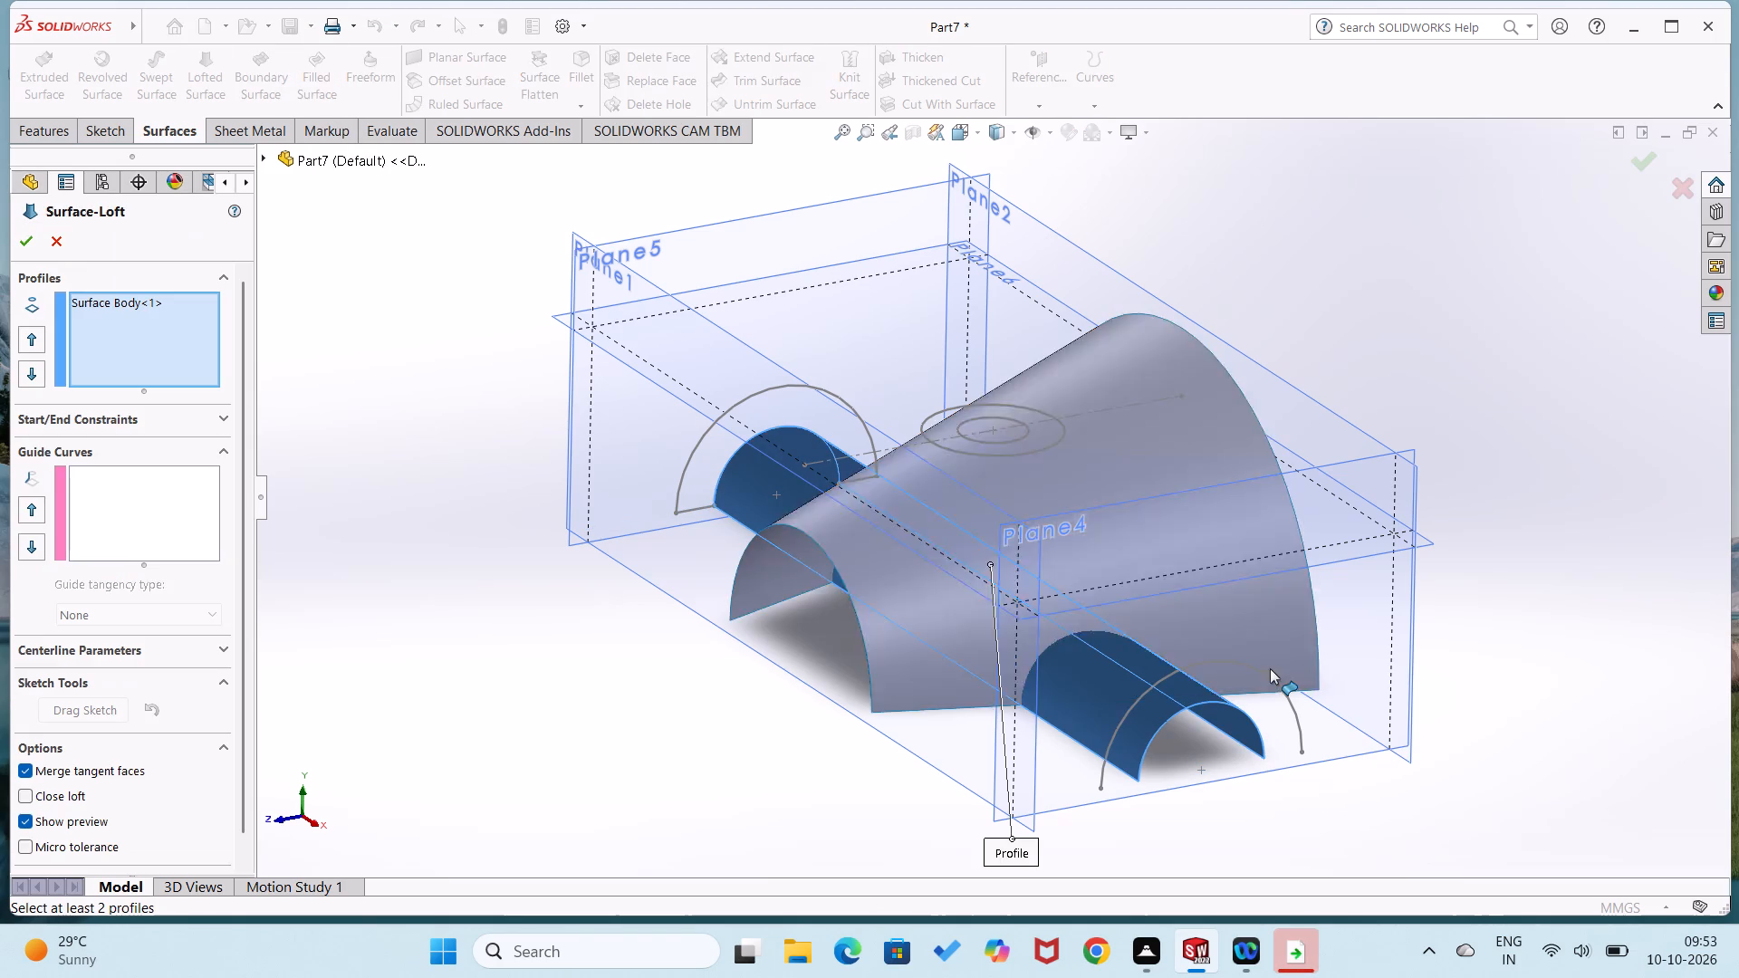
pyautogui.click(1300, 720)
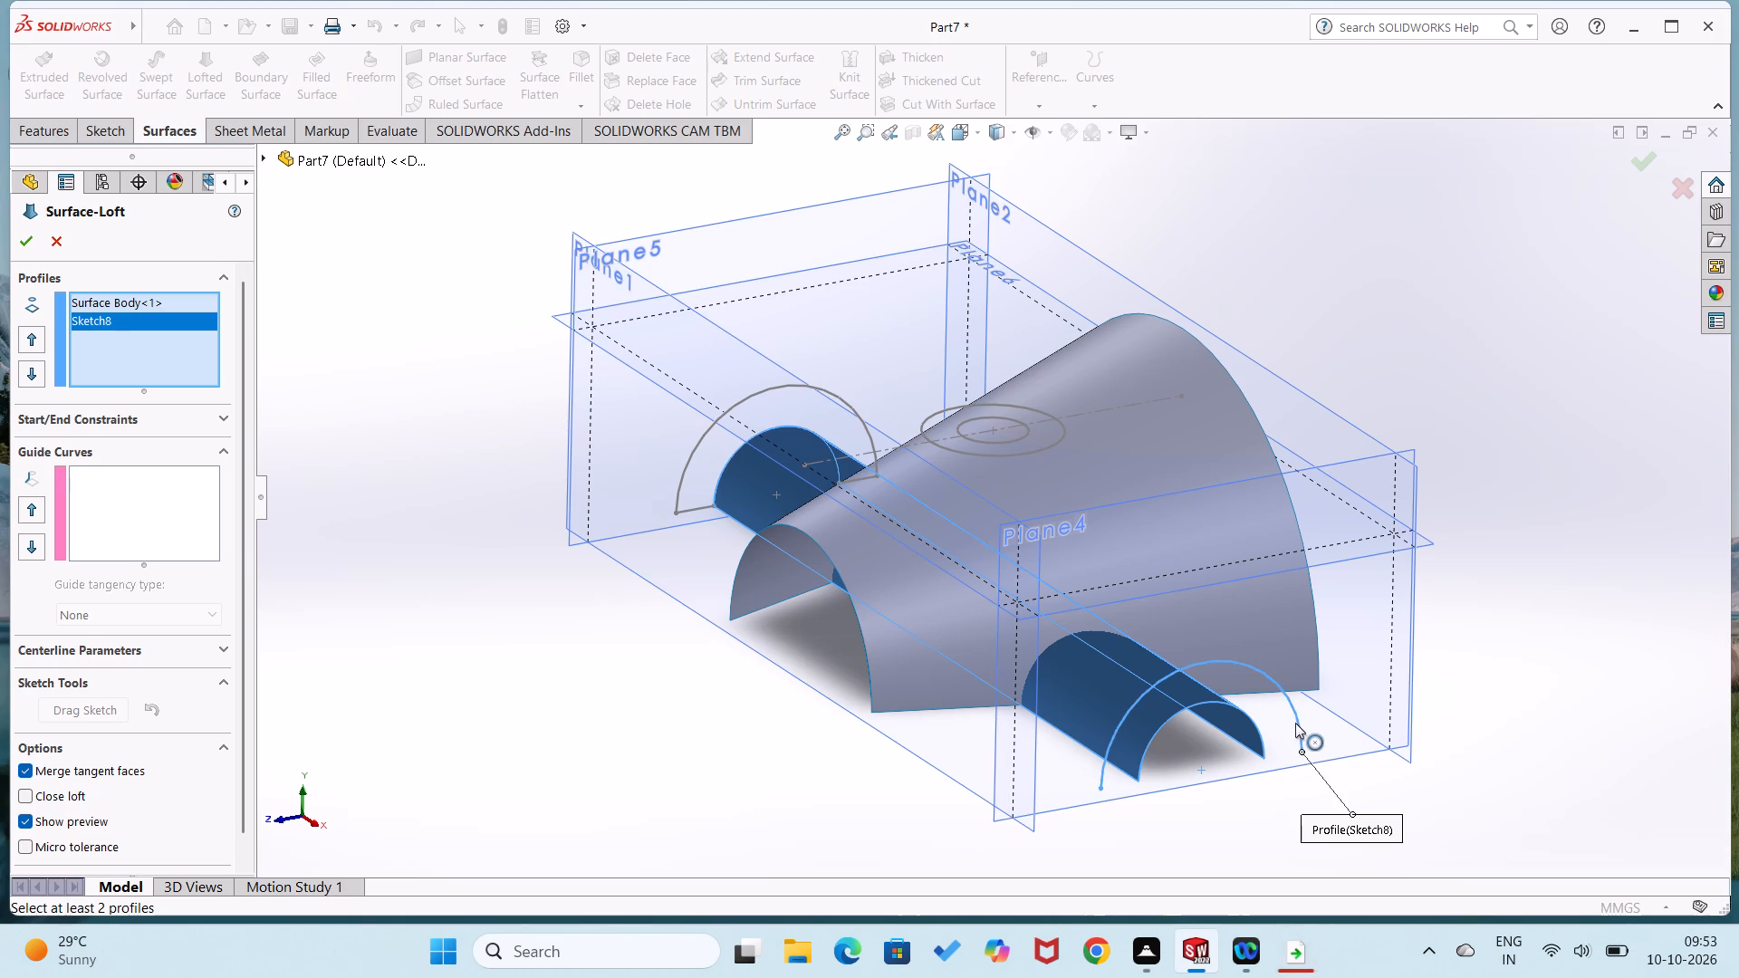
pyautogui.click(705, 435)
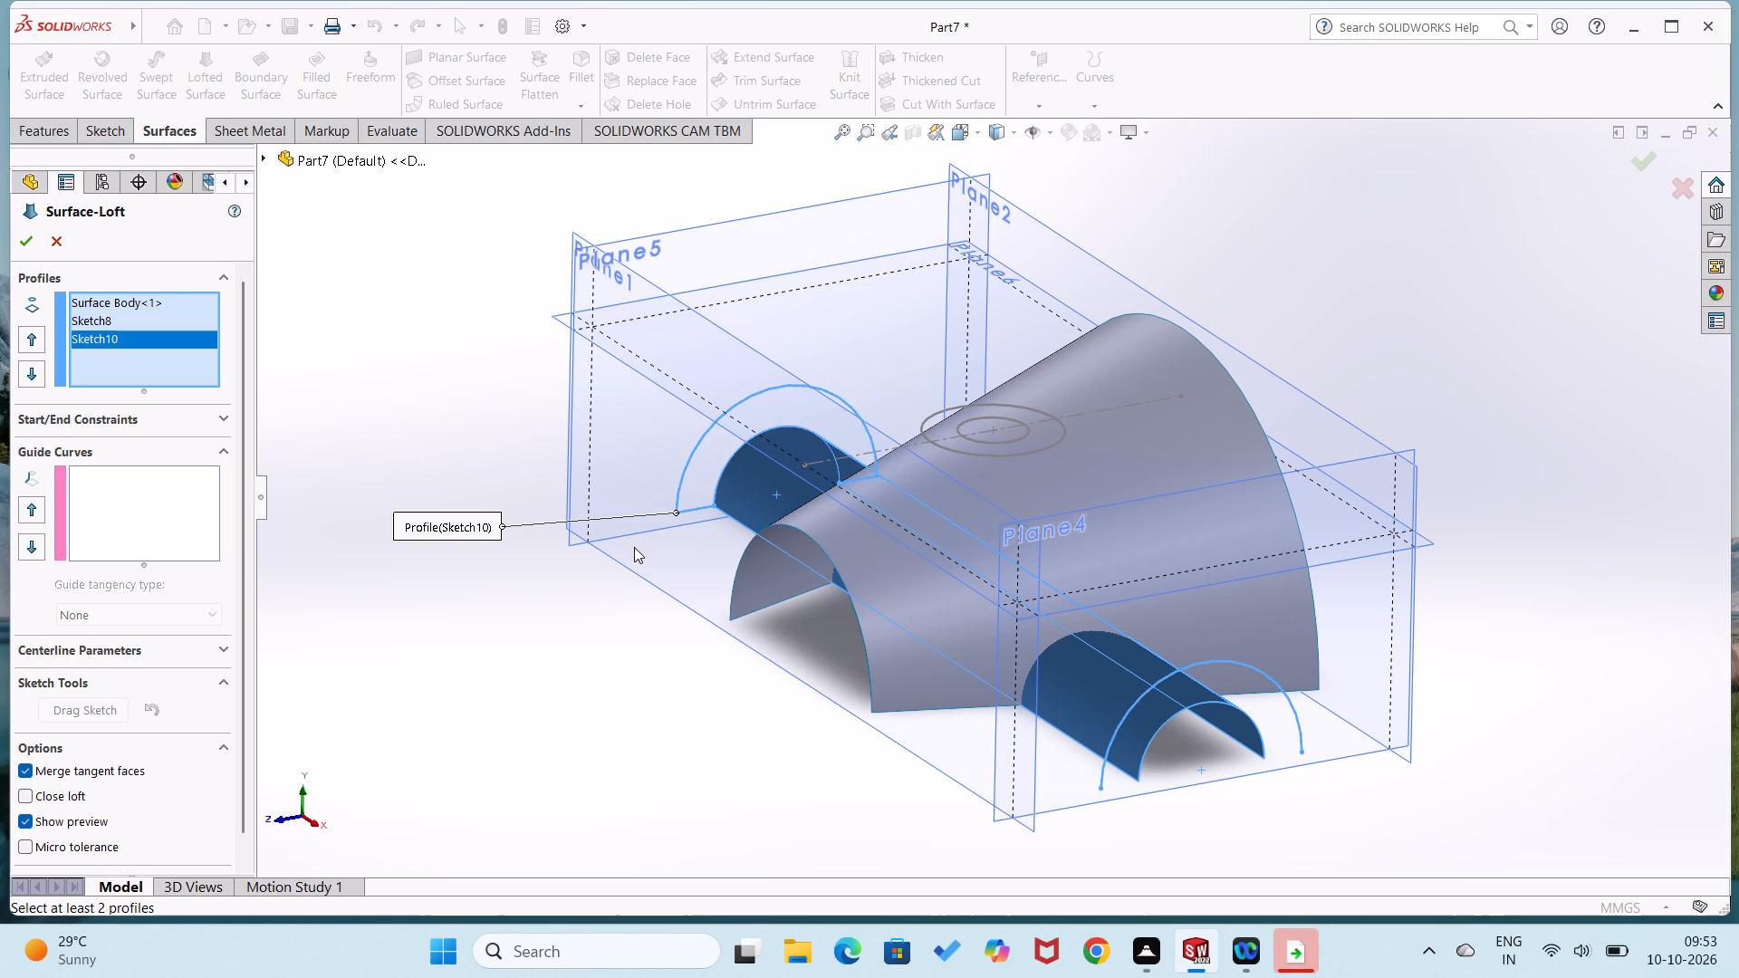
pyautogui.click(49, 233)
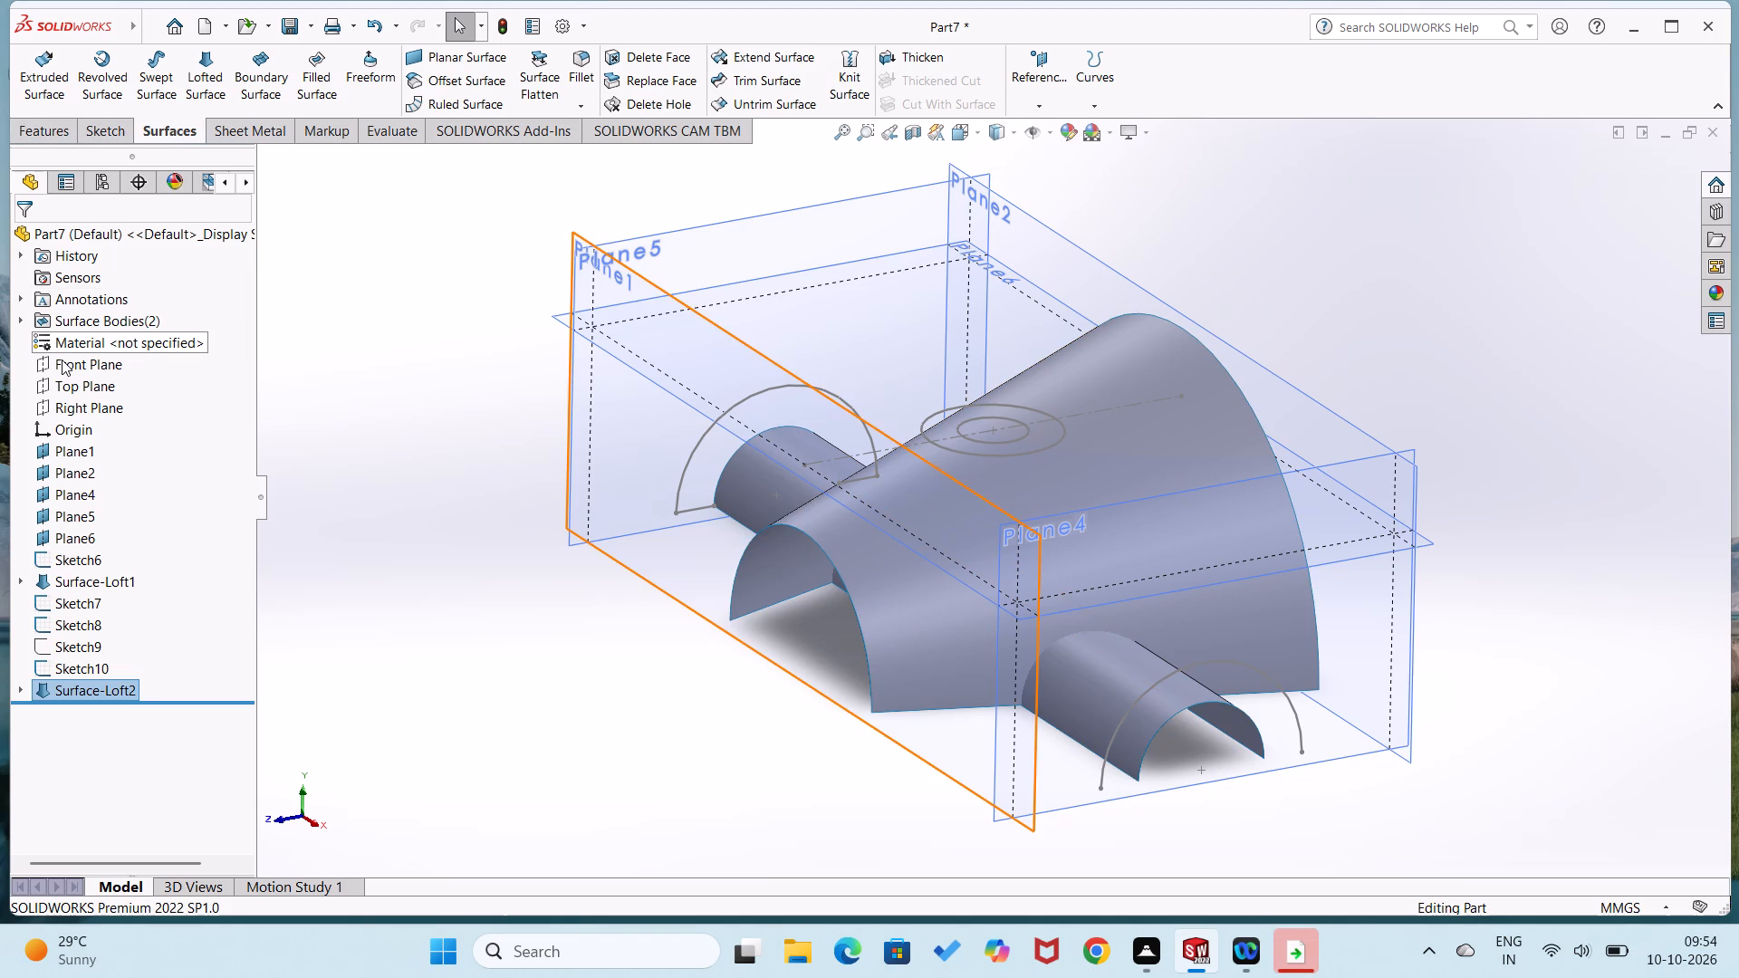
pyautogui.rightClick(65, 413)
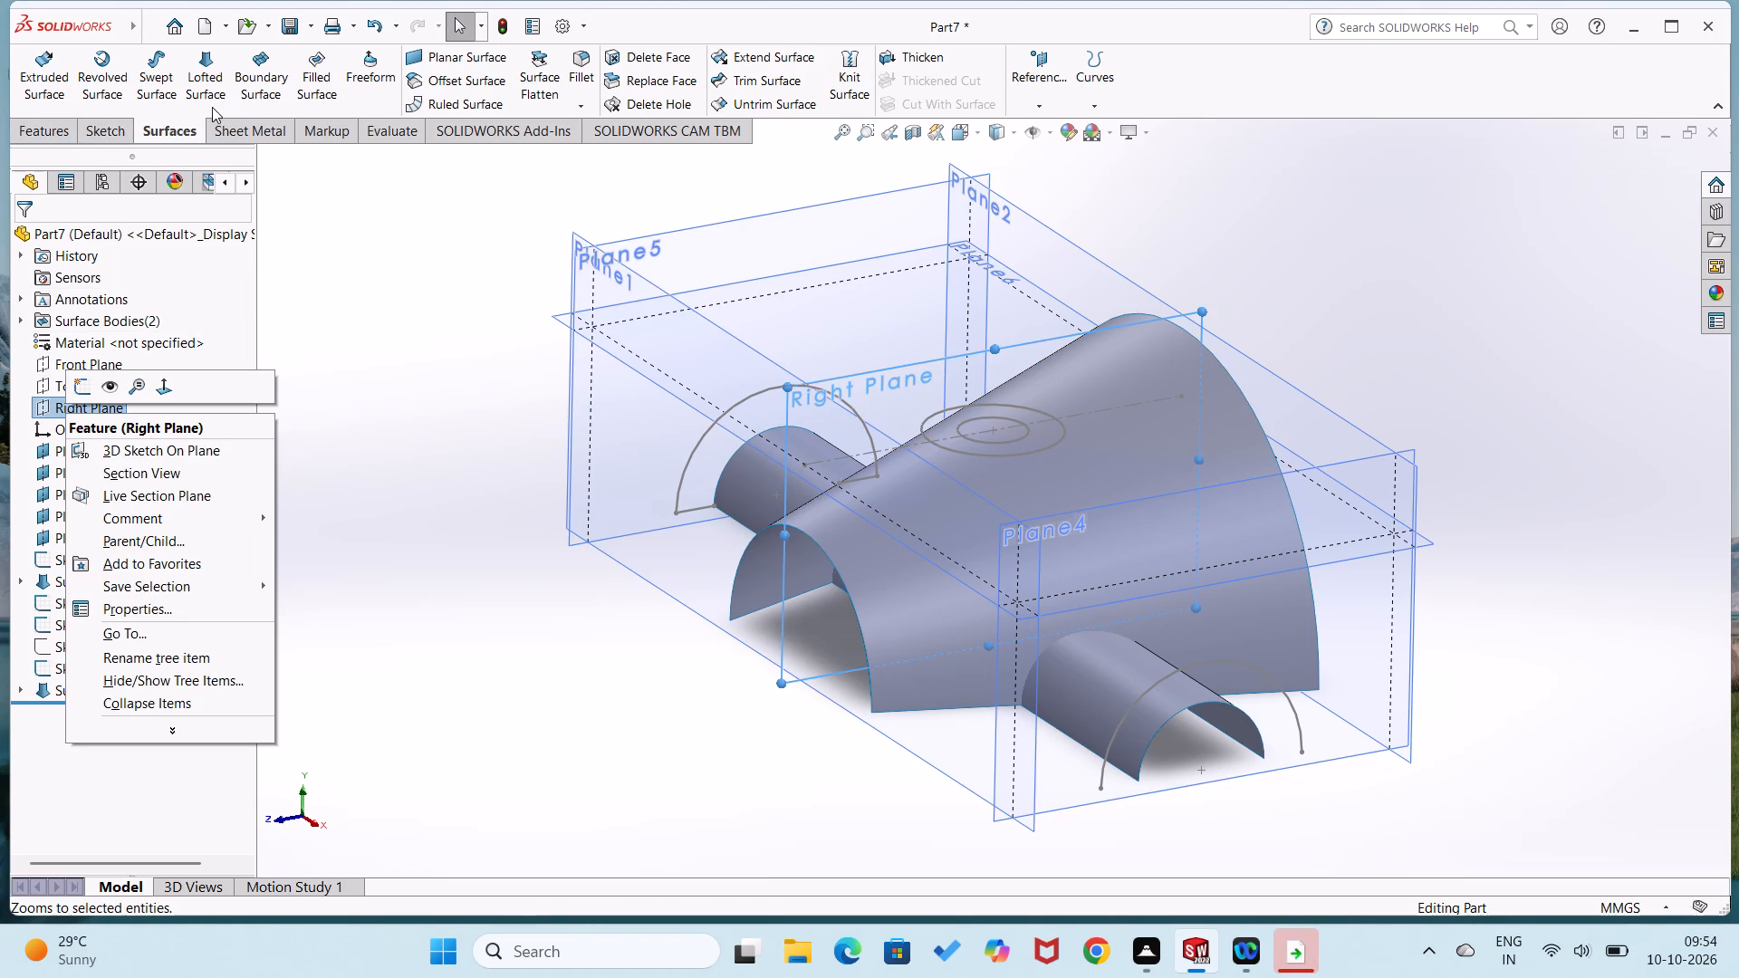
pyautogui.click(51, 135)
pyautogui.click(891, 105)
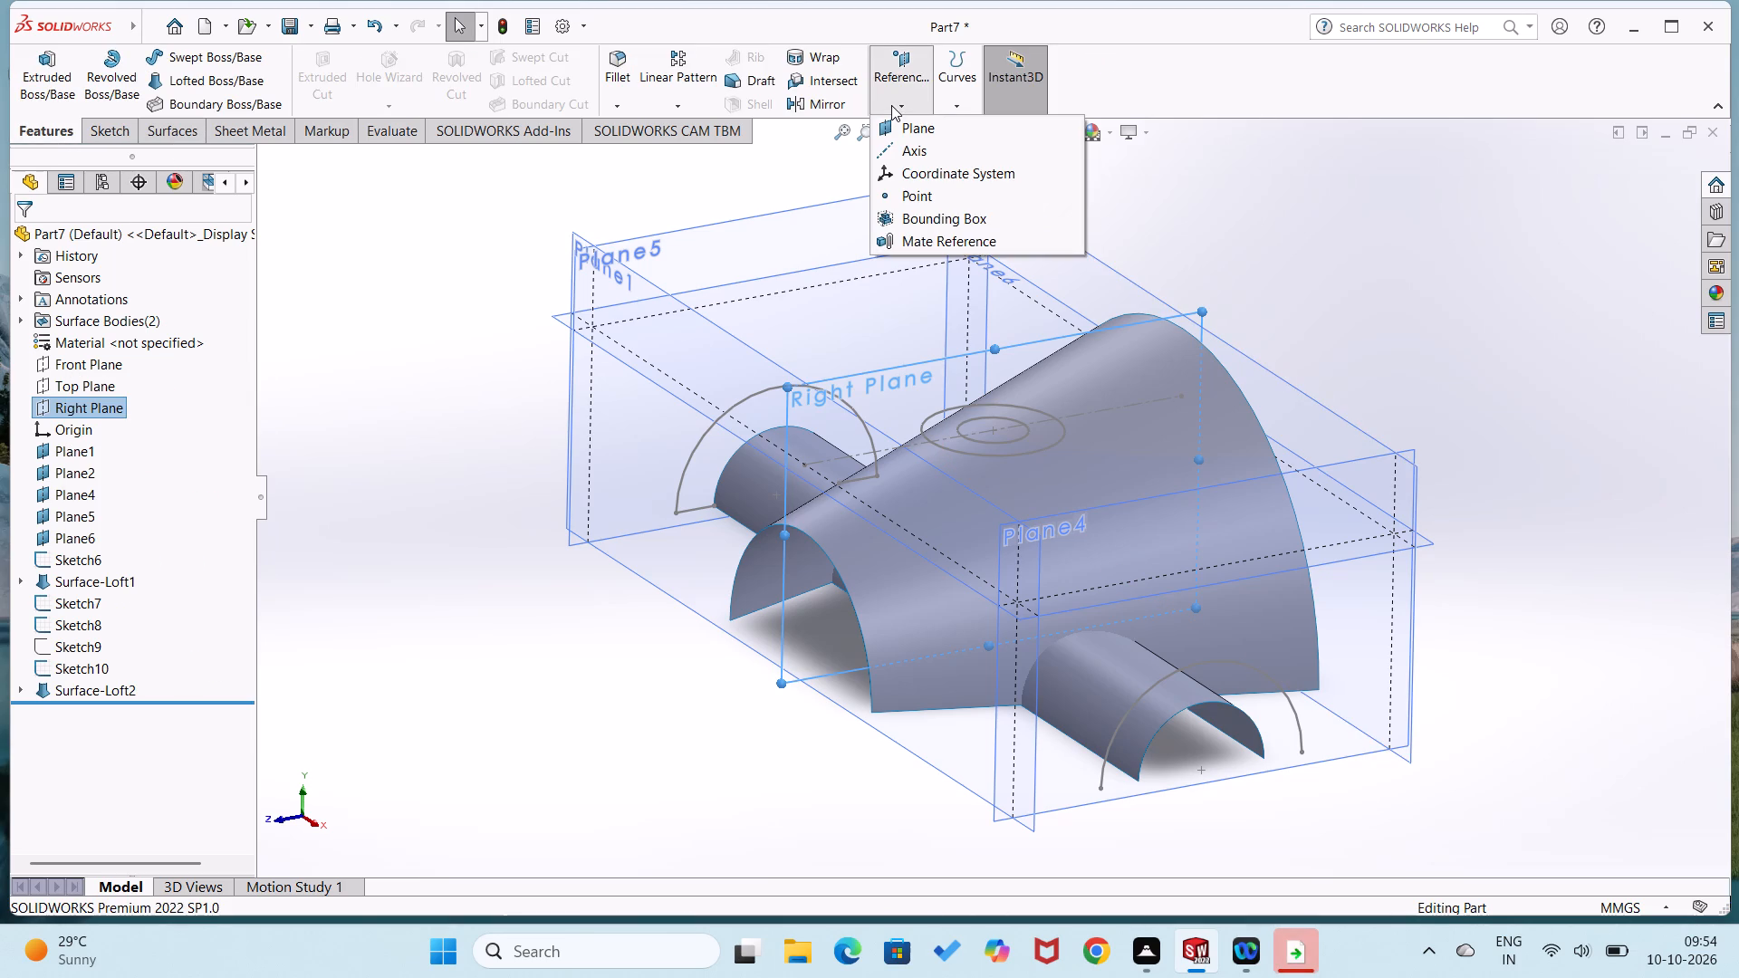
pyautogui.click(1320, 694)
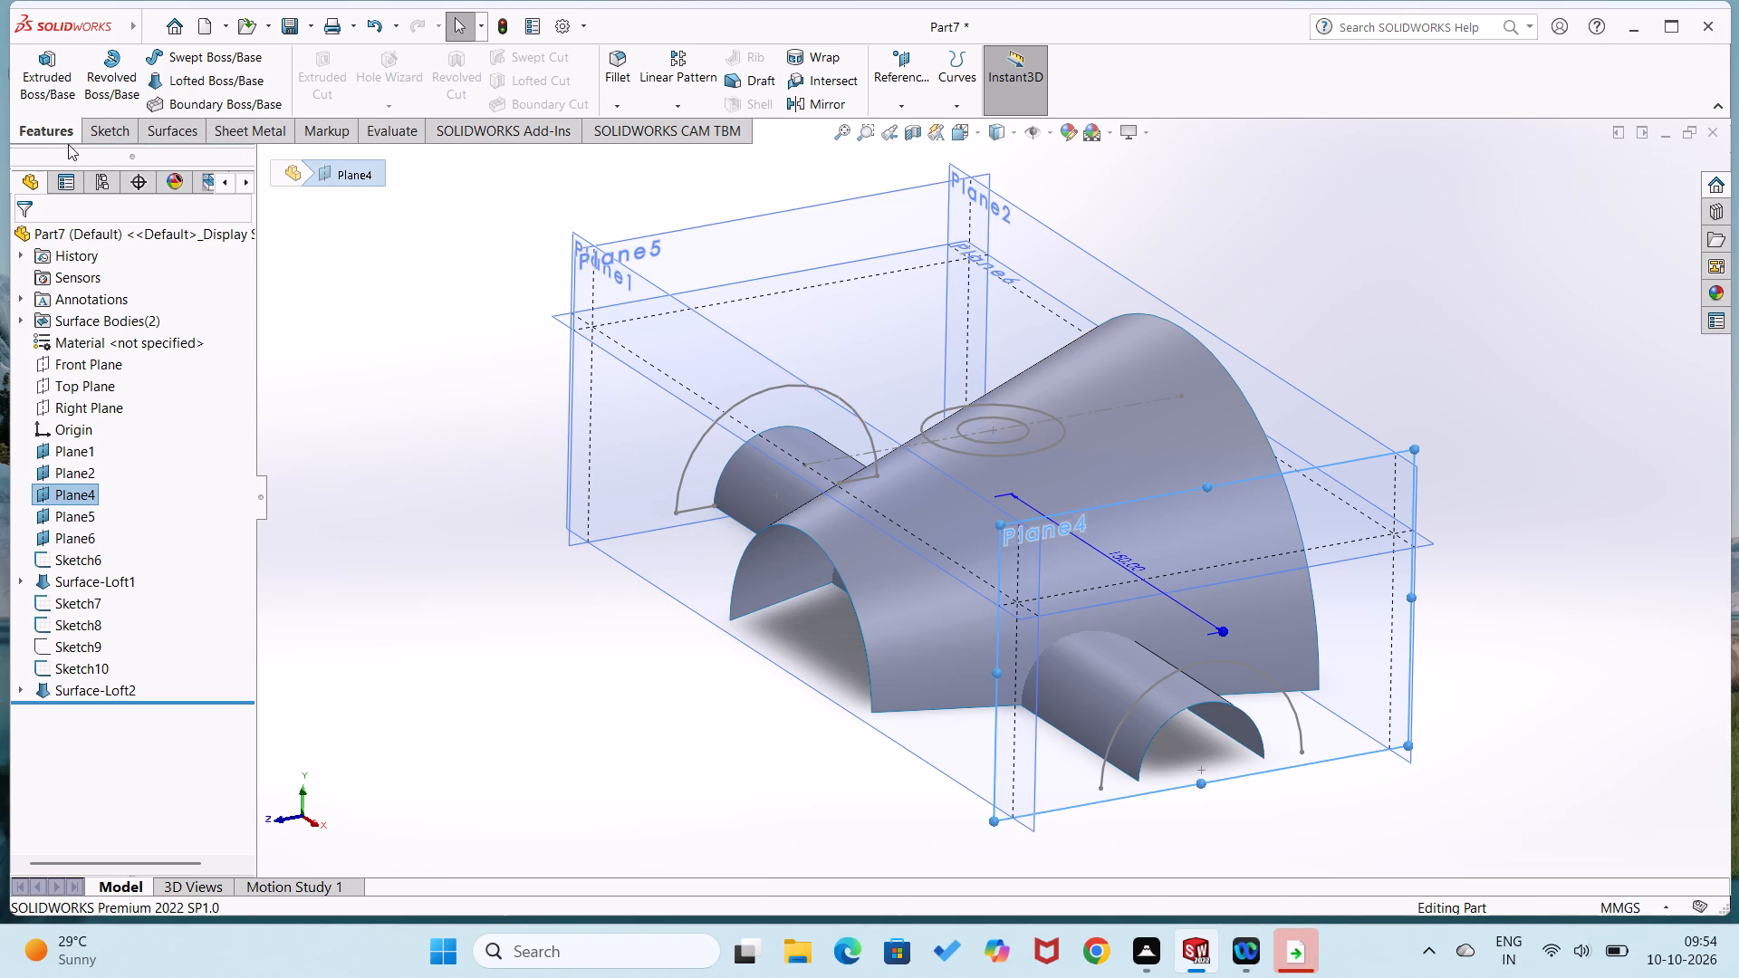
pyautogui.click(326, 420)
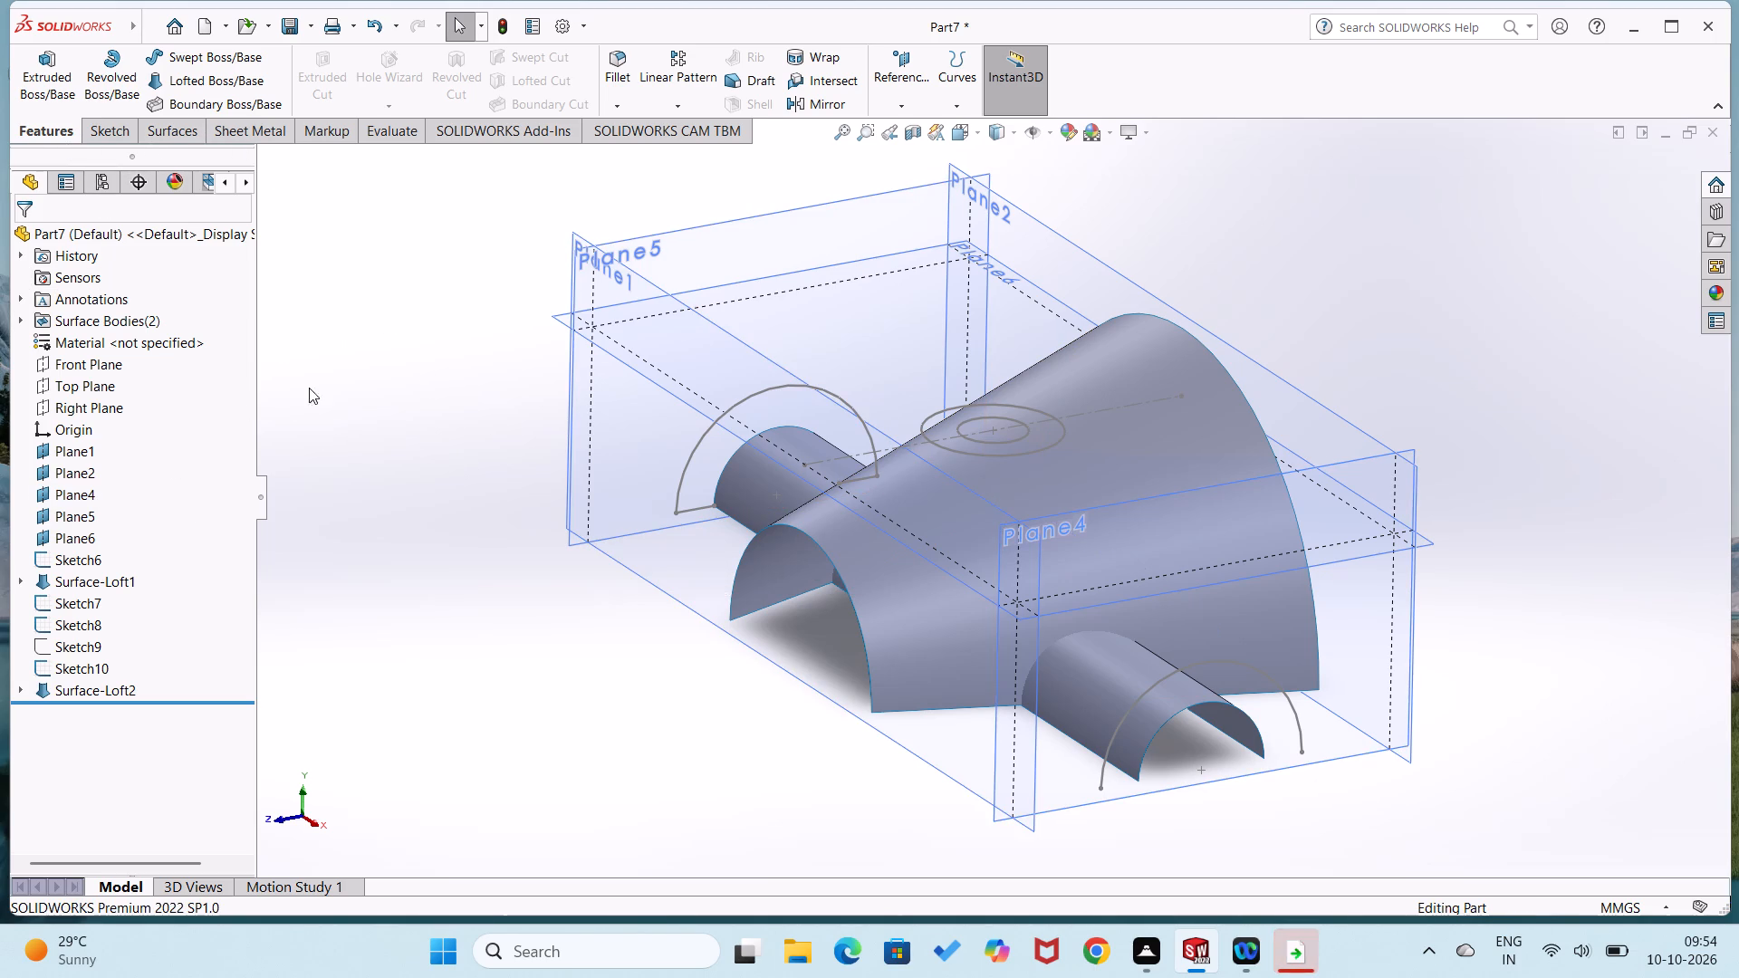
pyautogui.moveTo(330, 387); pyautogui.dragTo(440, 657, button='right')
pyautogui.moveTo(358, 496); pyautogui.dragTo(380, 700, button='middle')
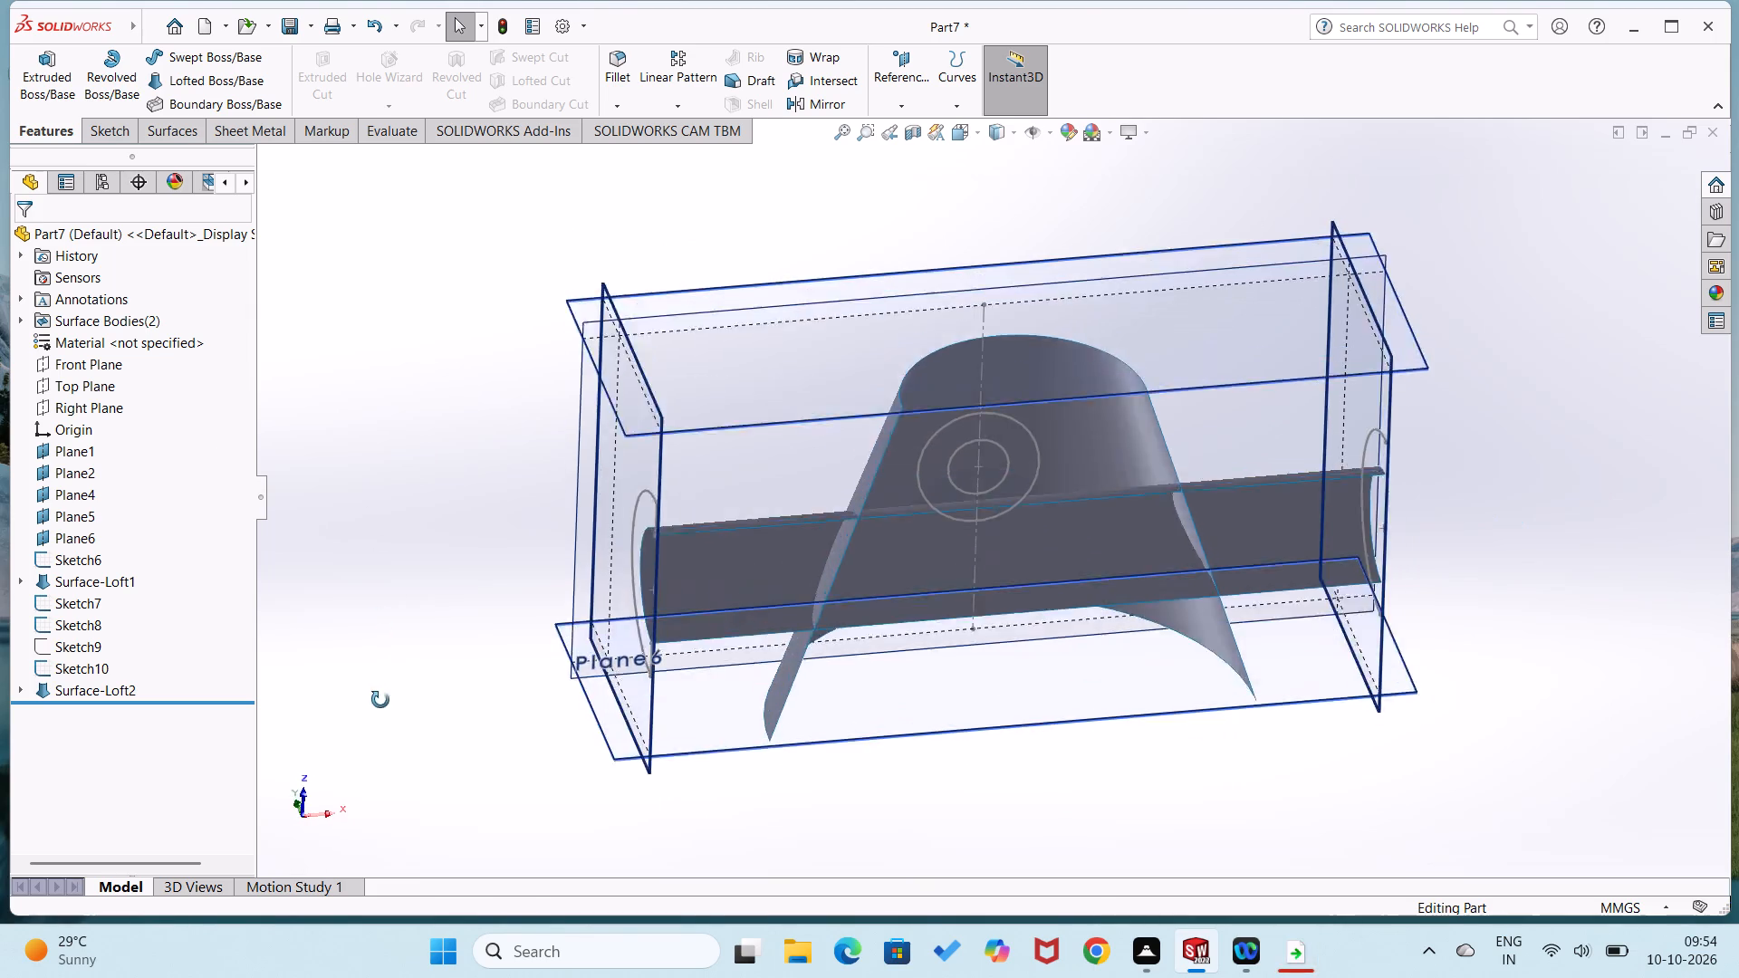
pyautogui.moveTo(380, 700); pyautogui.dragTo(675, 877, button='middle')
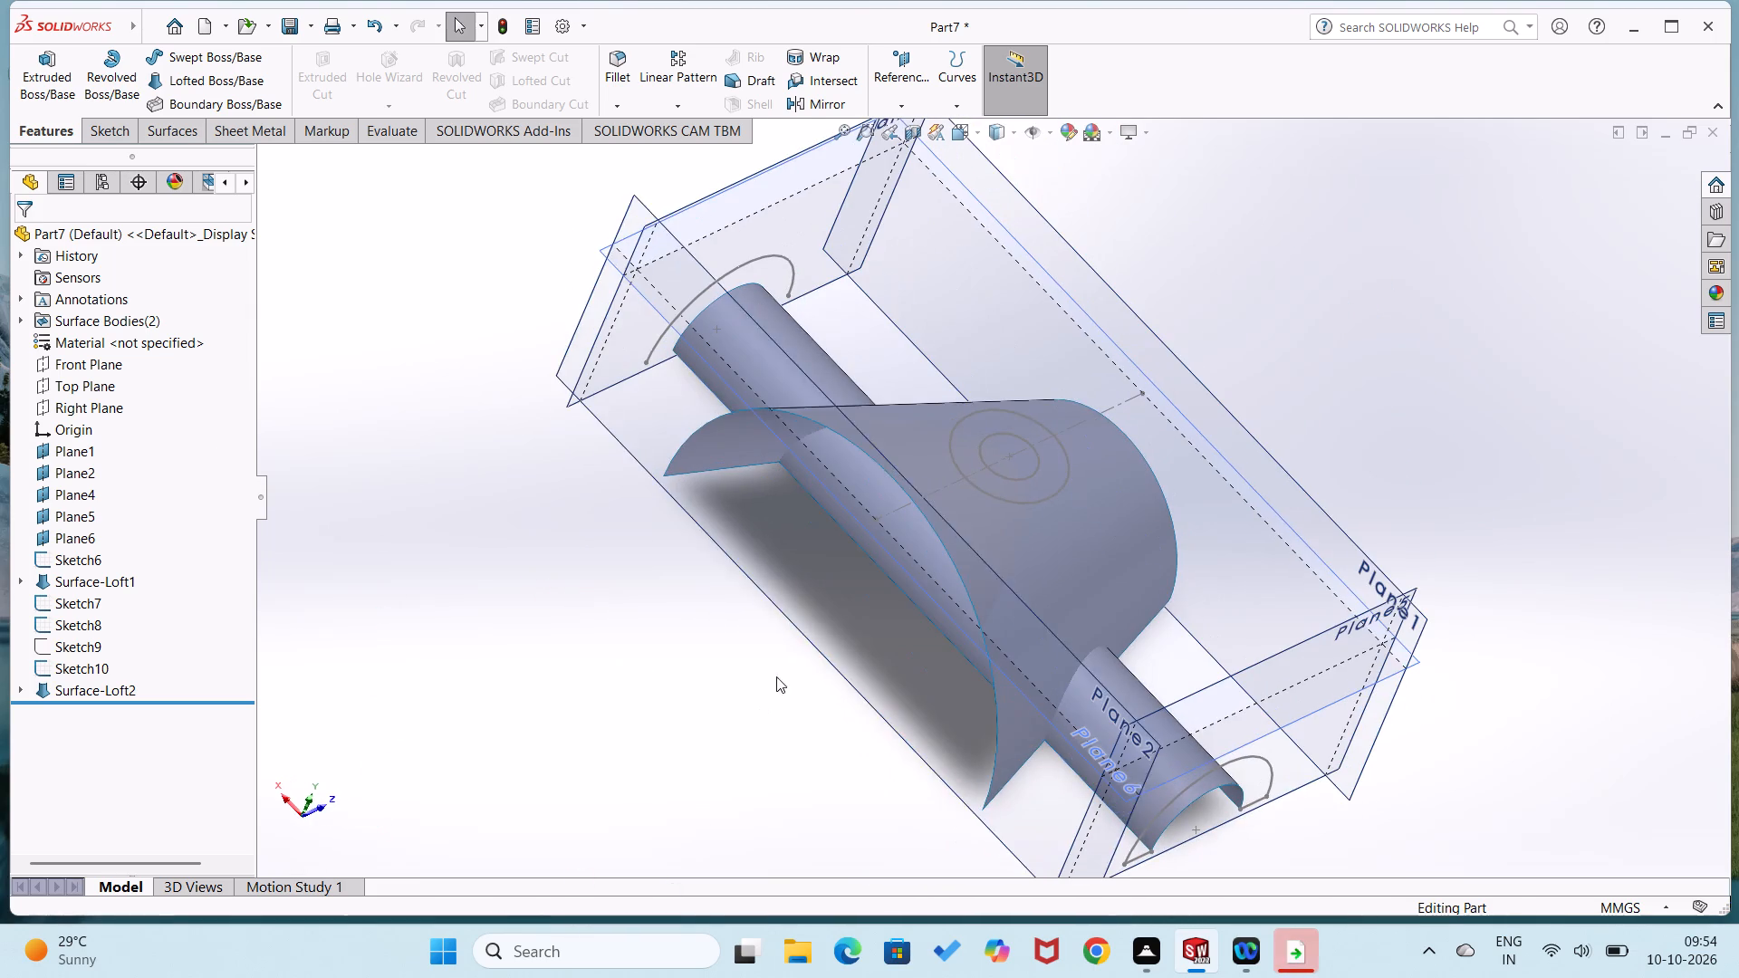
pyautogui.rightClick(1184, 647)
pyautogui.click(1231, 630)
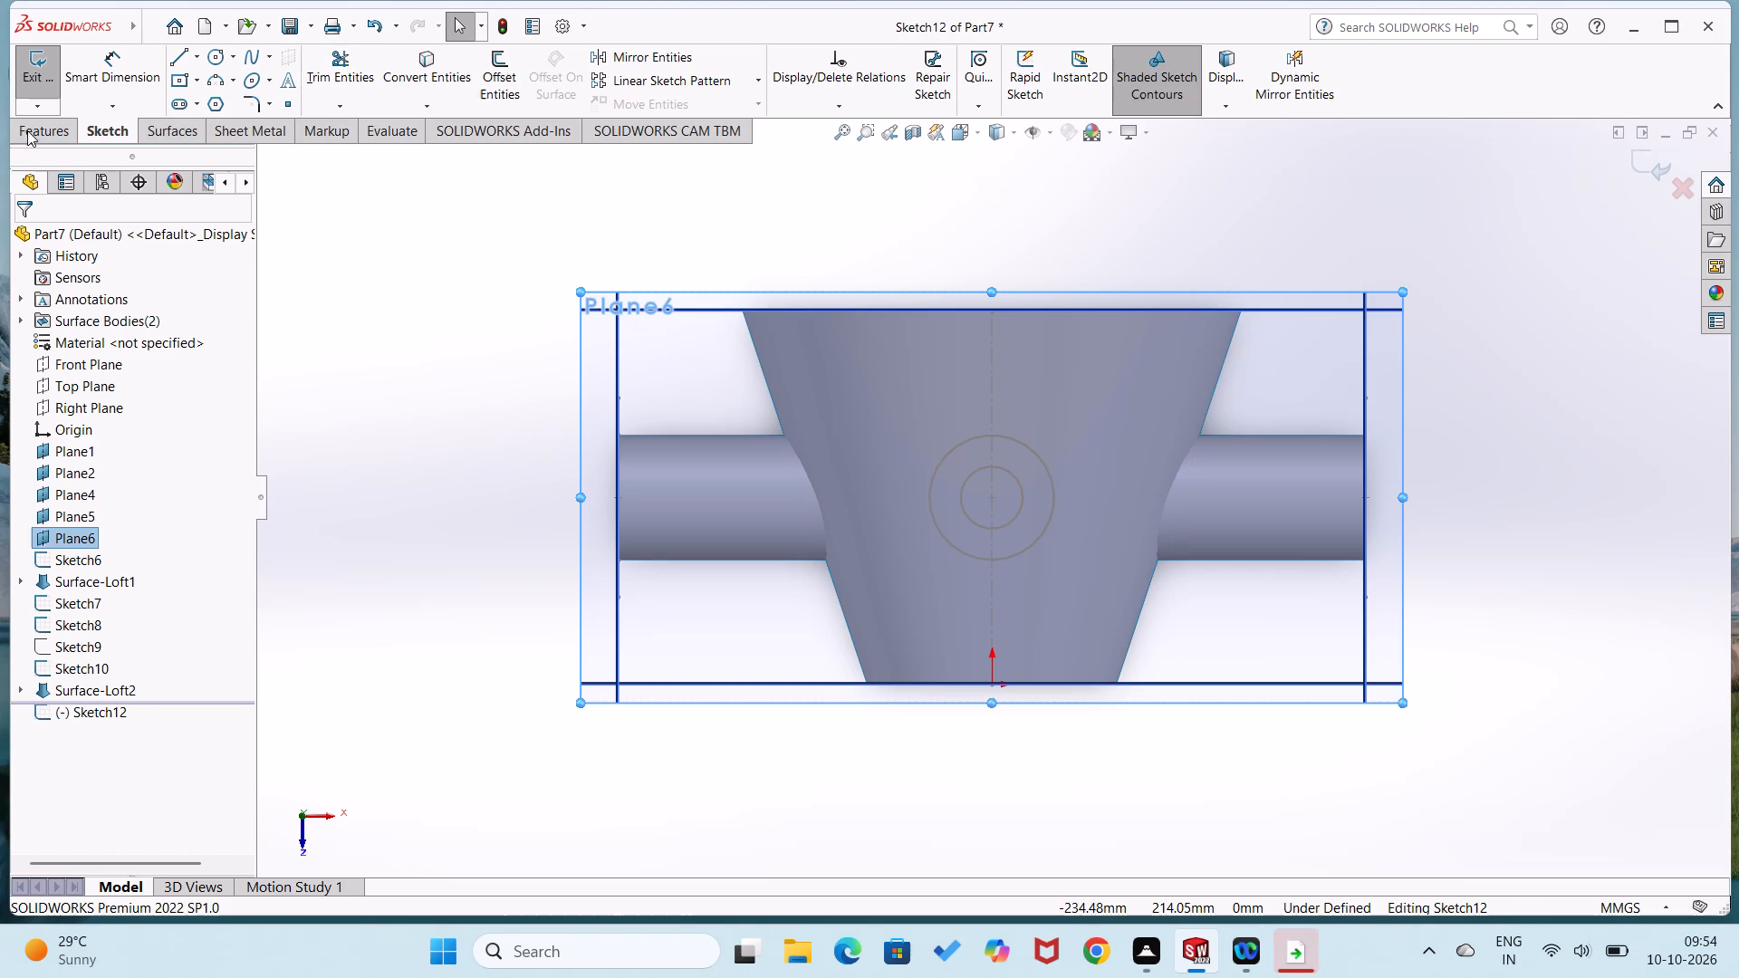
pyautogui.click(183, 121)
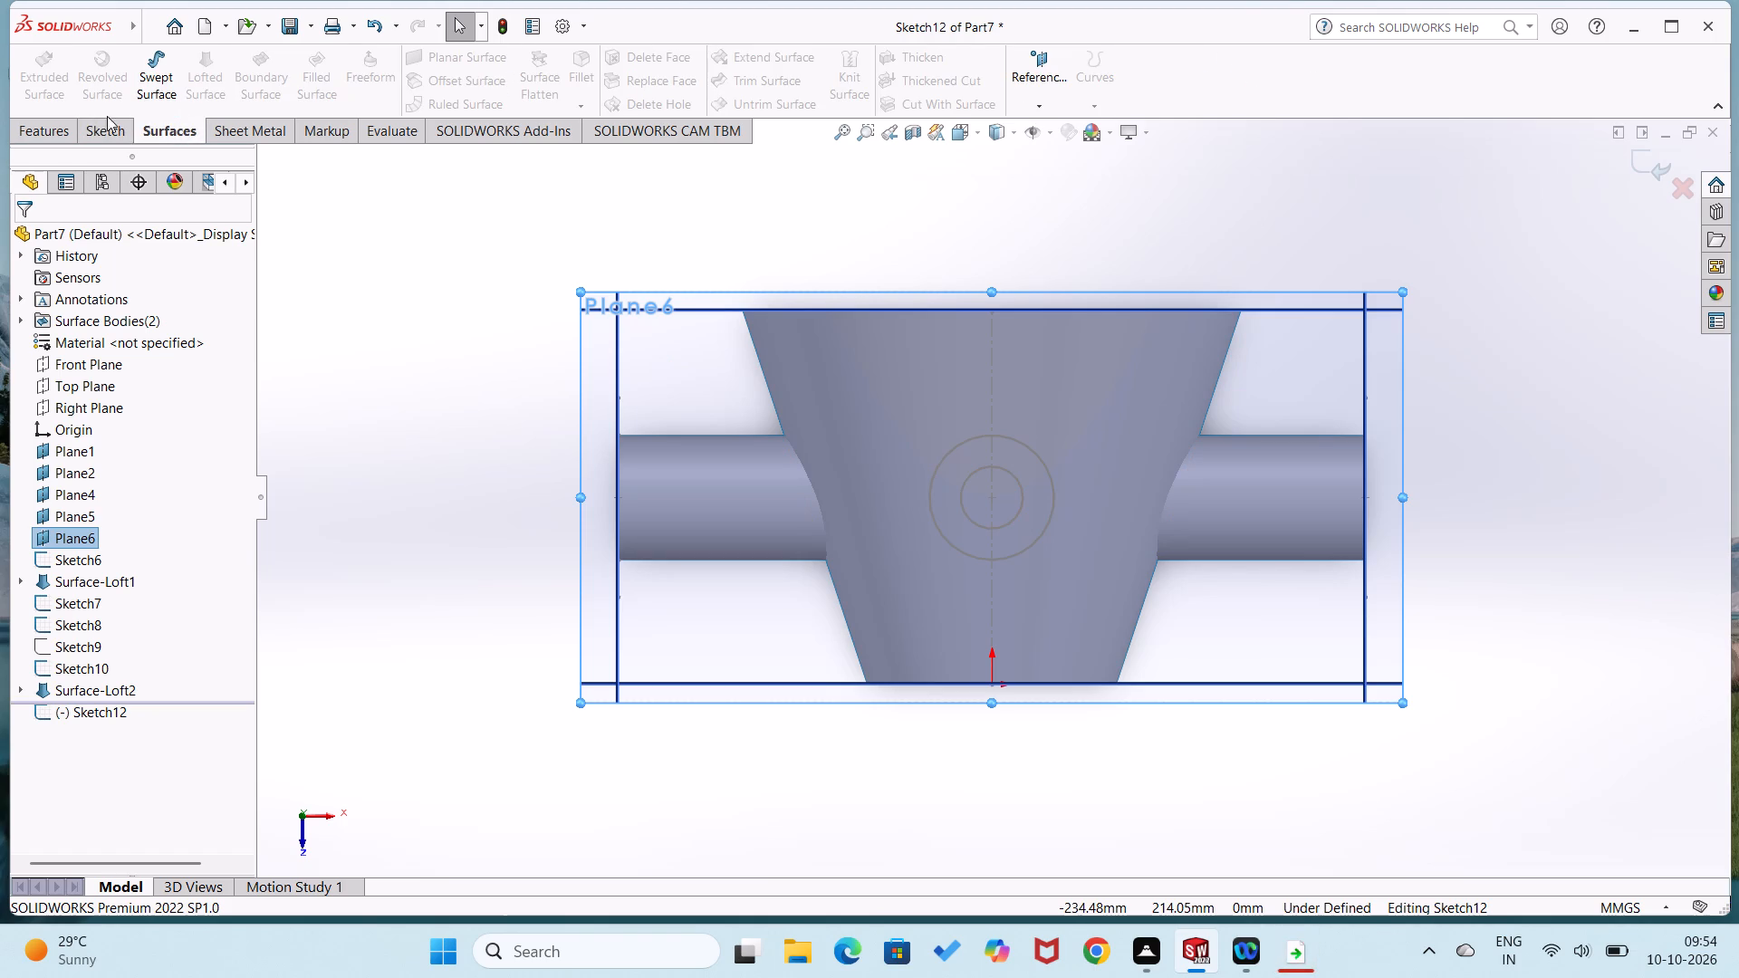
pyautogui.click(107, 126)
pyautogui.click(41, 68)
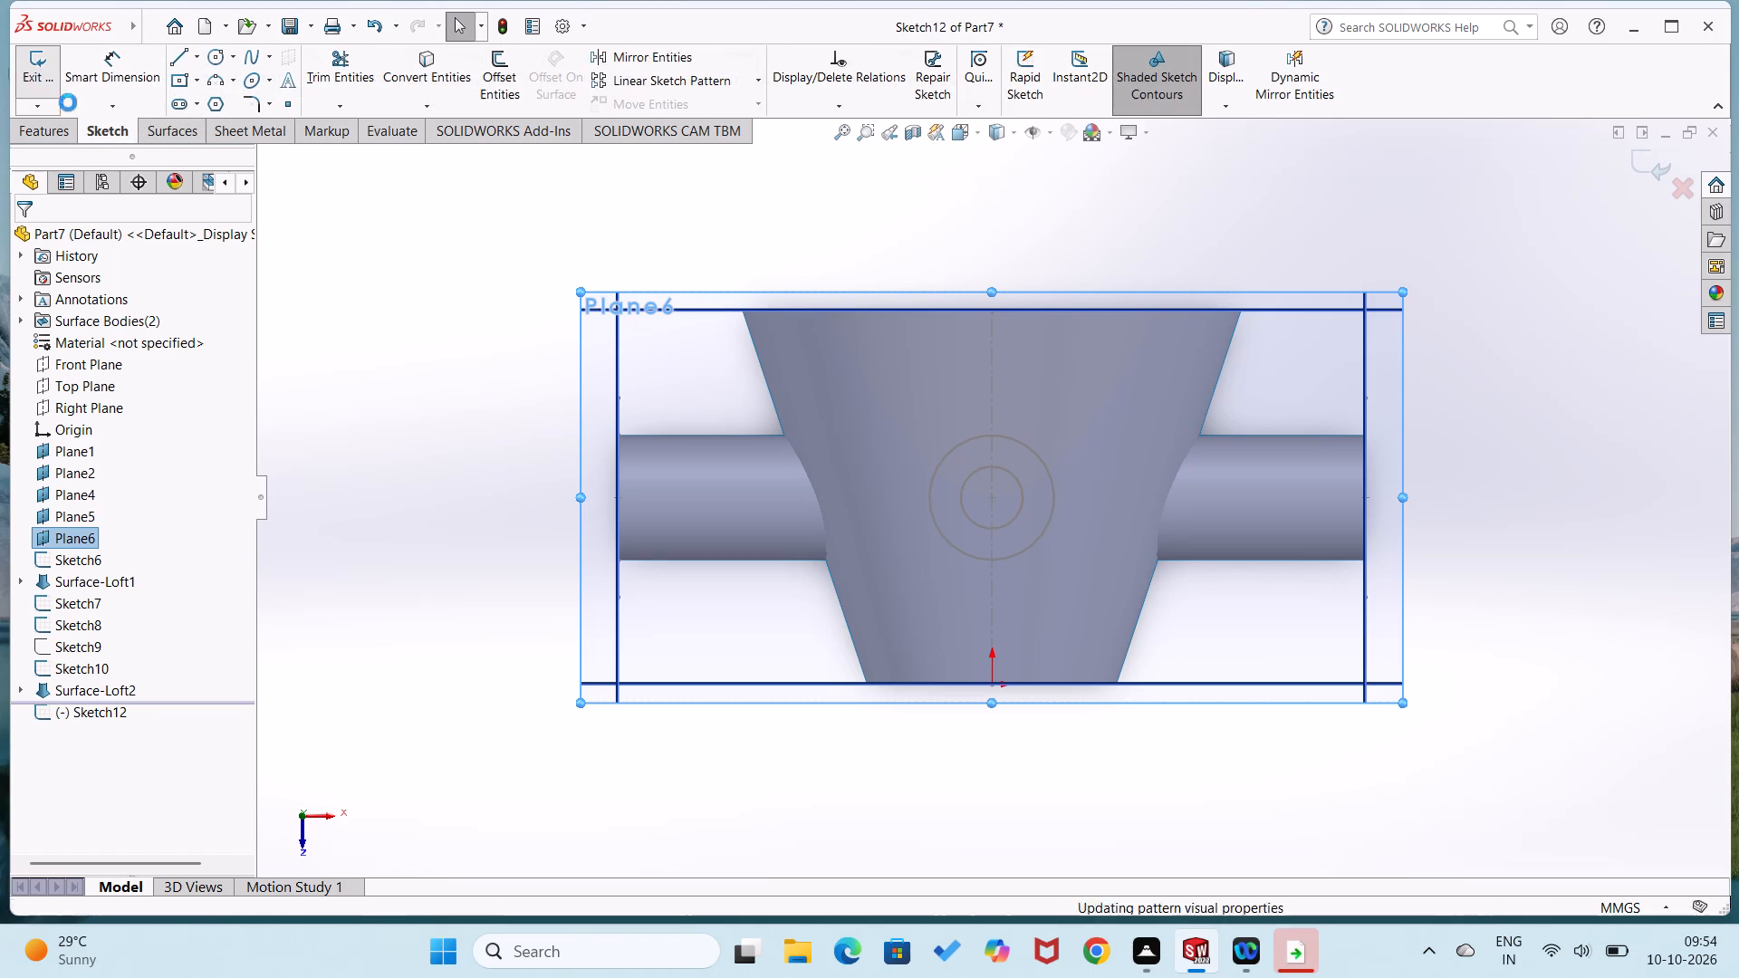
# Set up a surface loft between the circular profiles Sketch6 and Sketch7, trying the conical surface as a third profile and removing it.
pyautogui.moveTo(259, 461); pyautogui.dragTo(272, 277, button='middle')
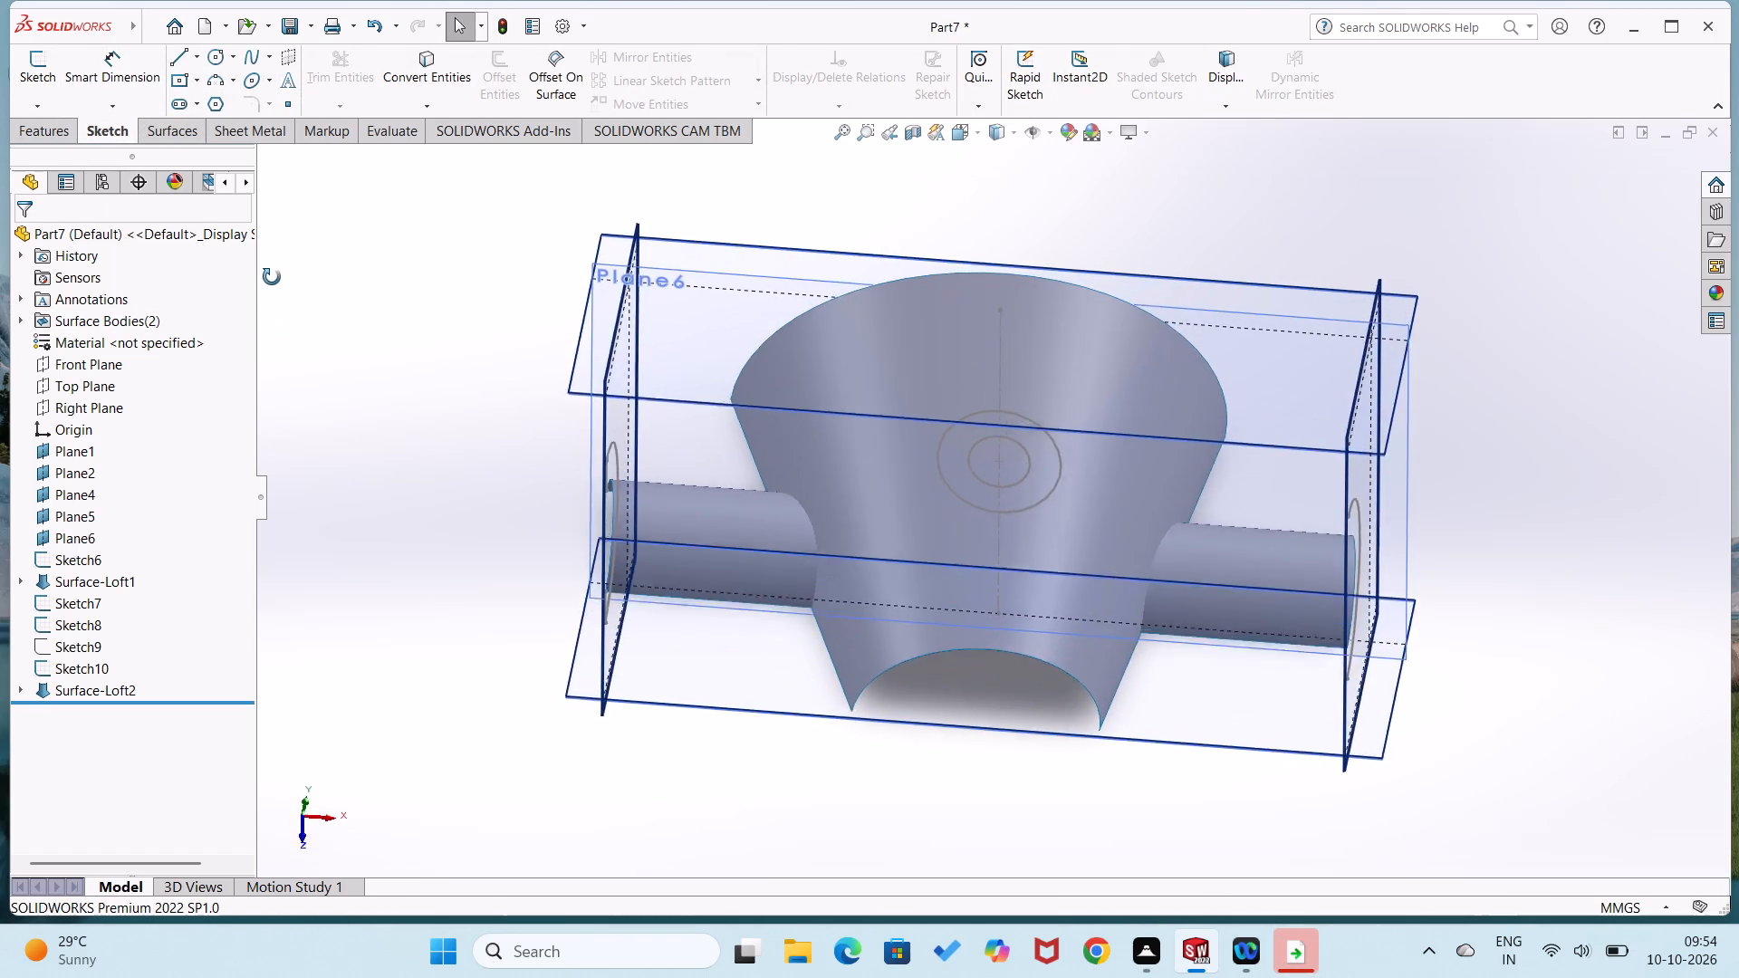
pyautogui.moveTo(272, 277); pyautogui.dragTo(272, 257, button='middle')
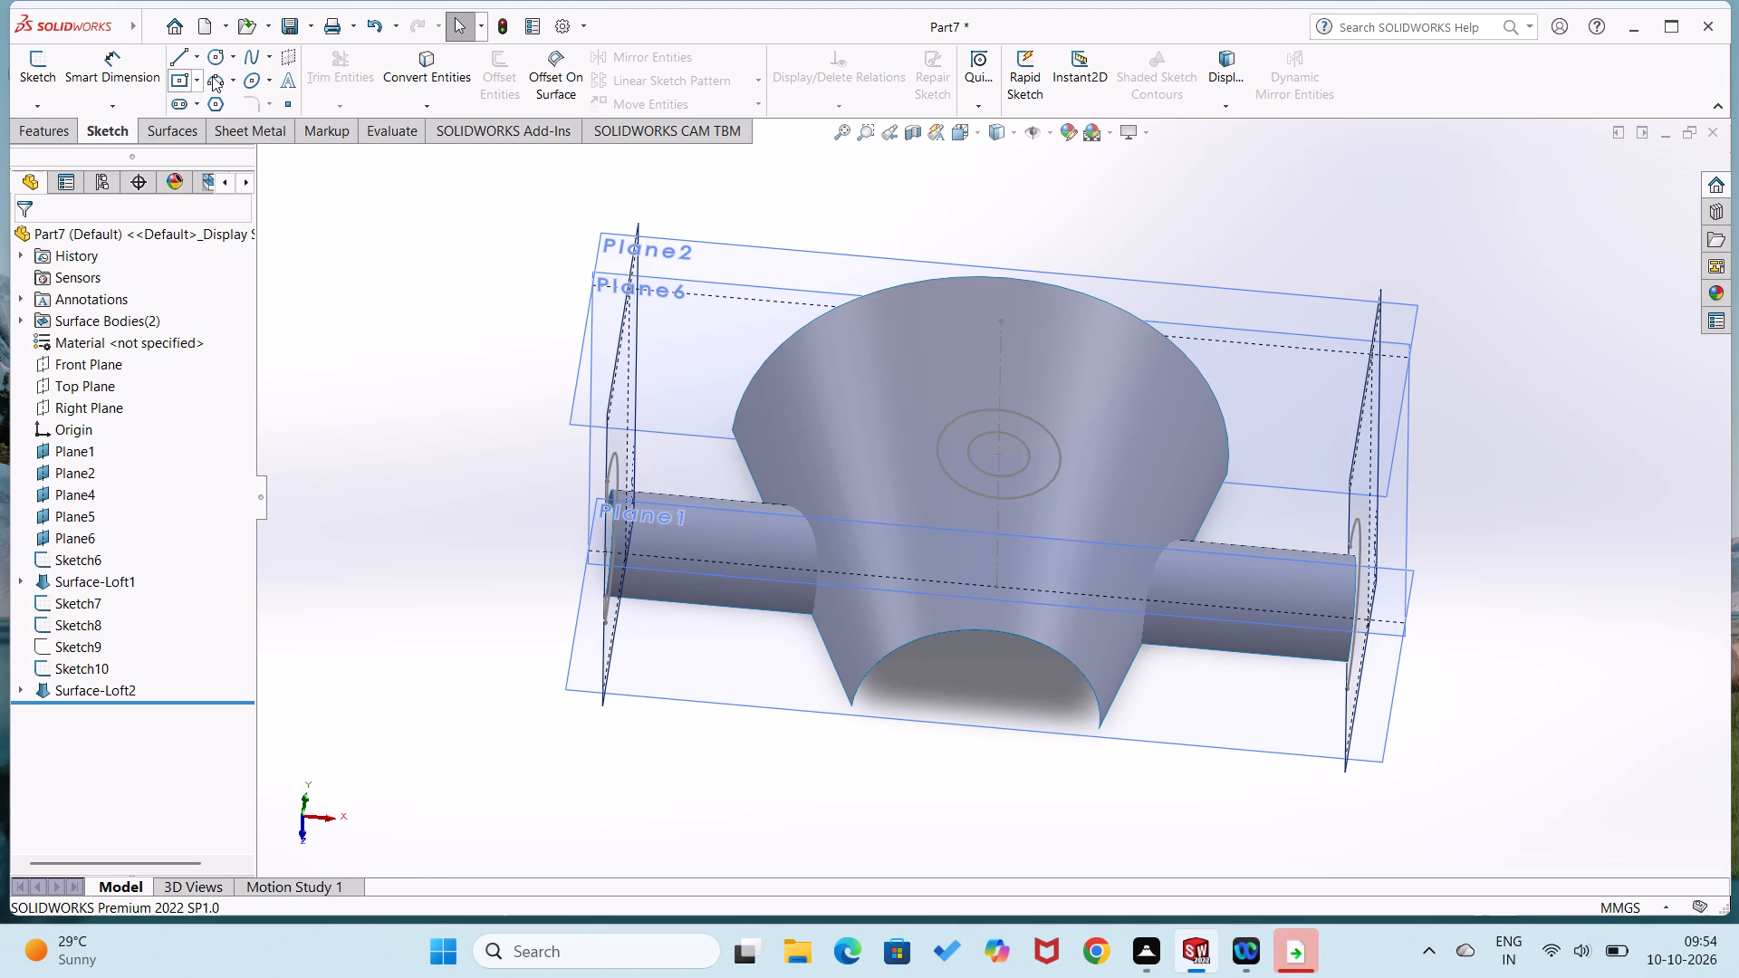
pyautogui.click(176, 140)
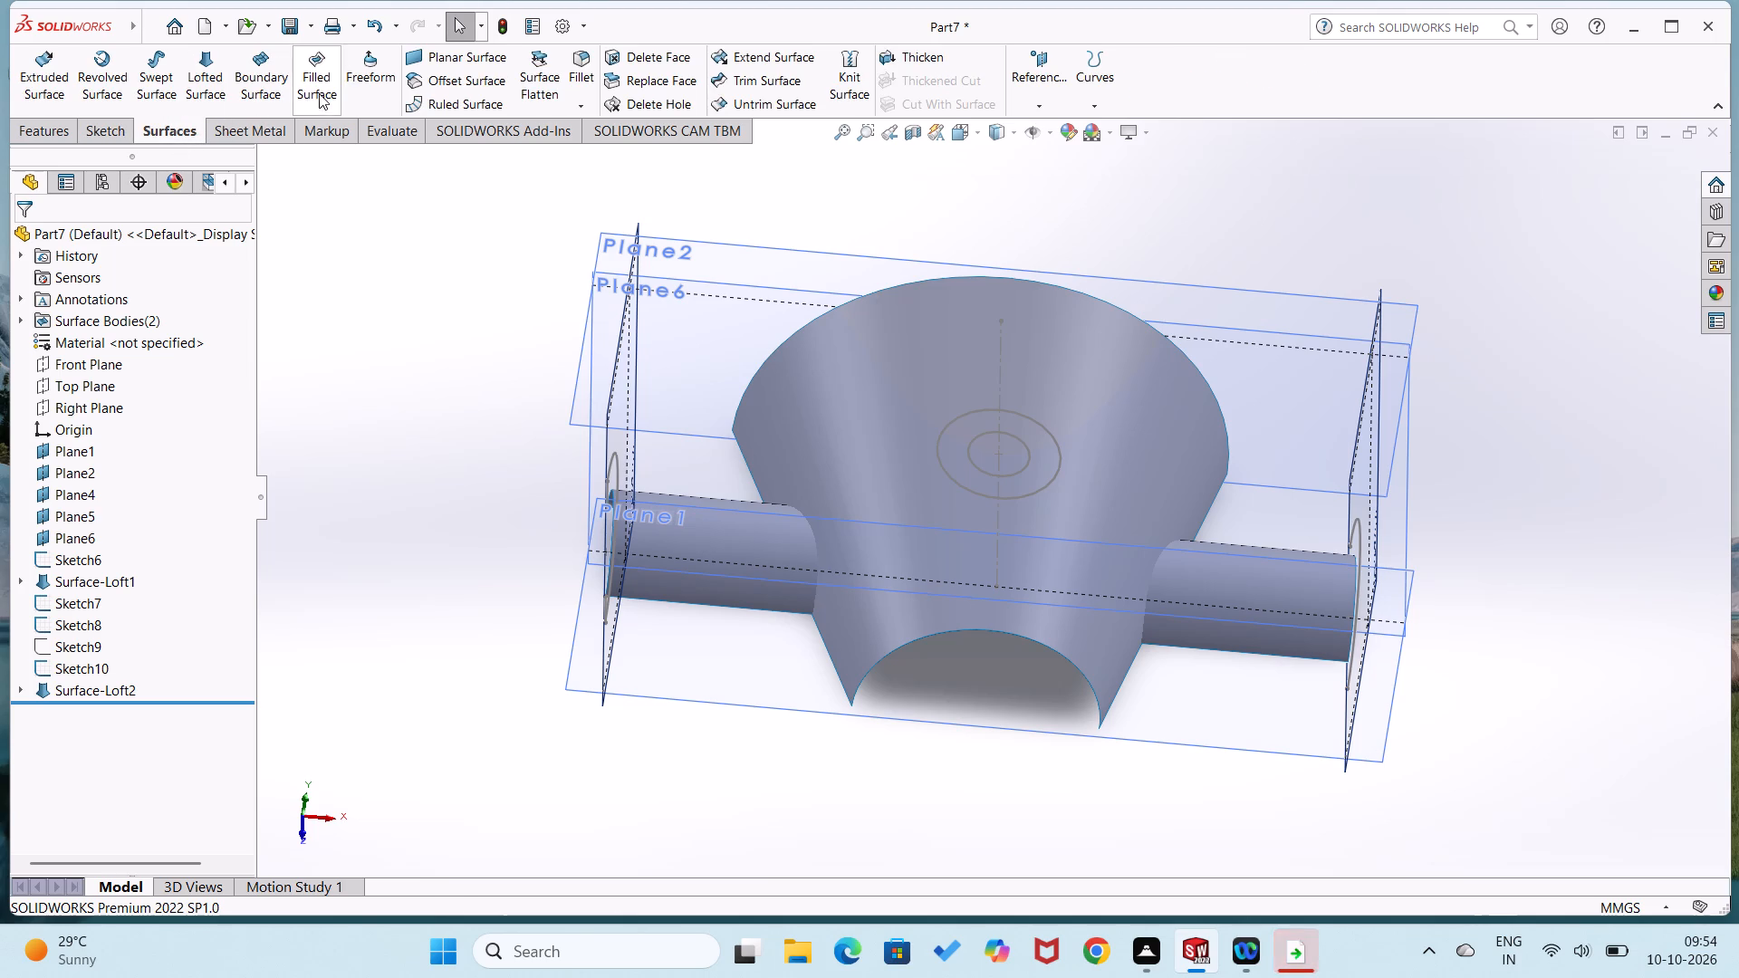
pyautogui.click(205, 80)
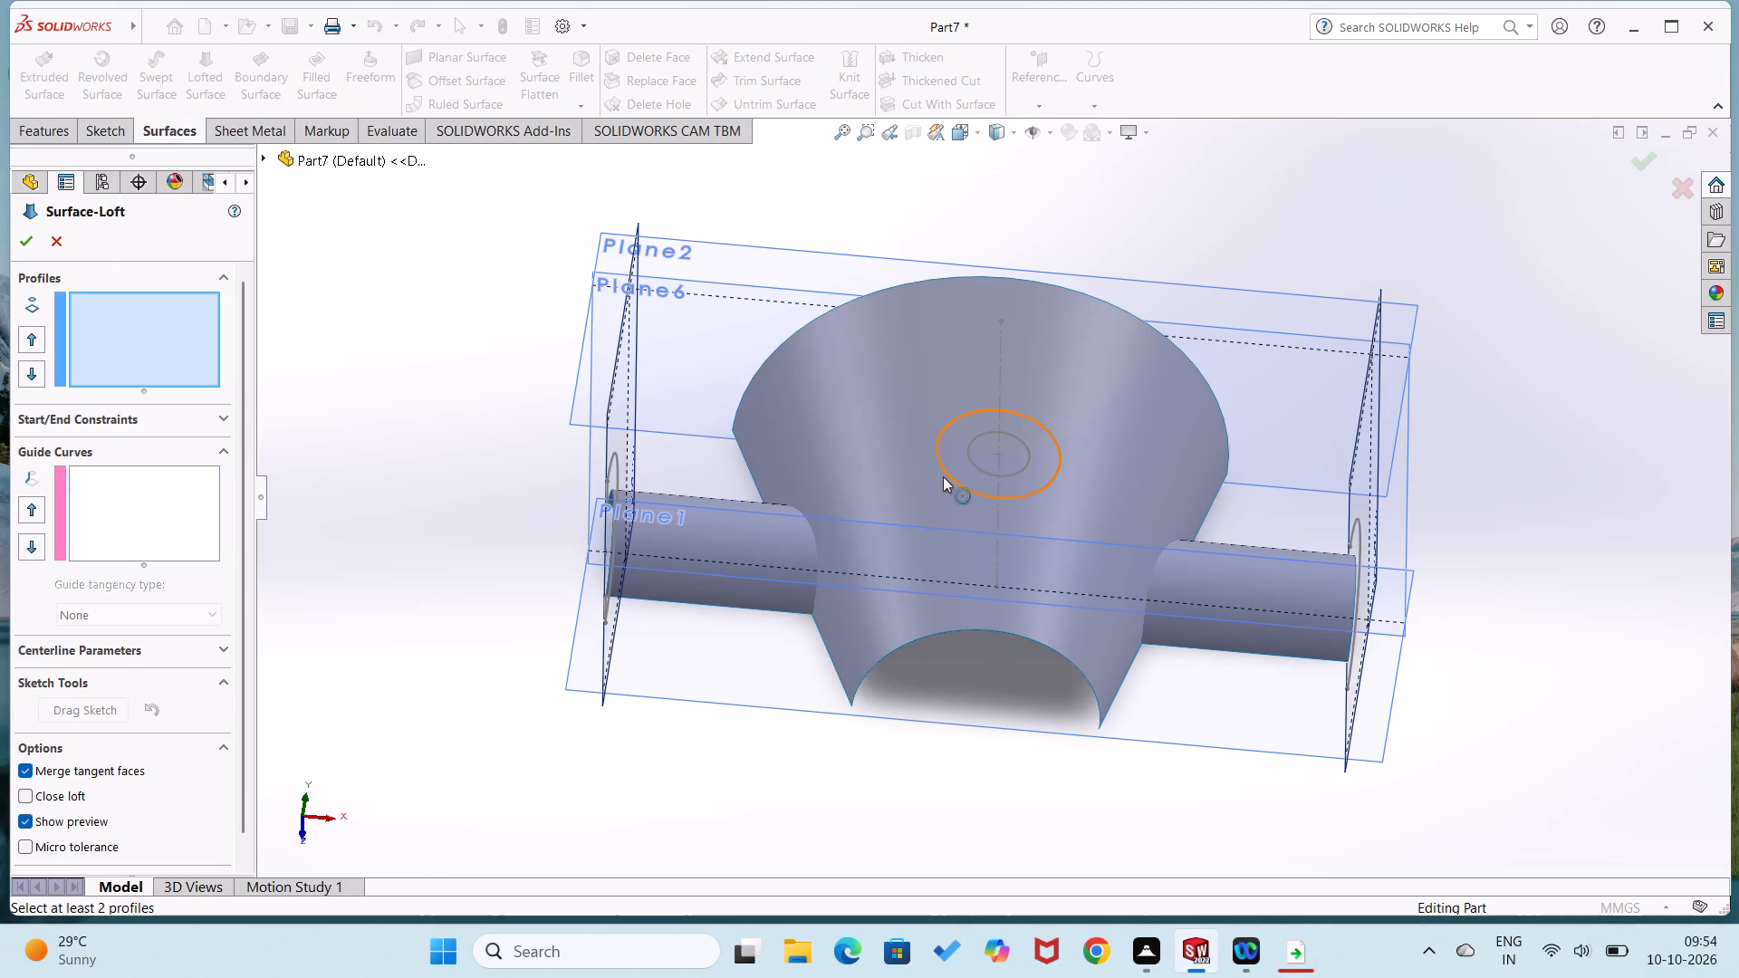
pyautogui.click(960, 484)
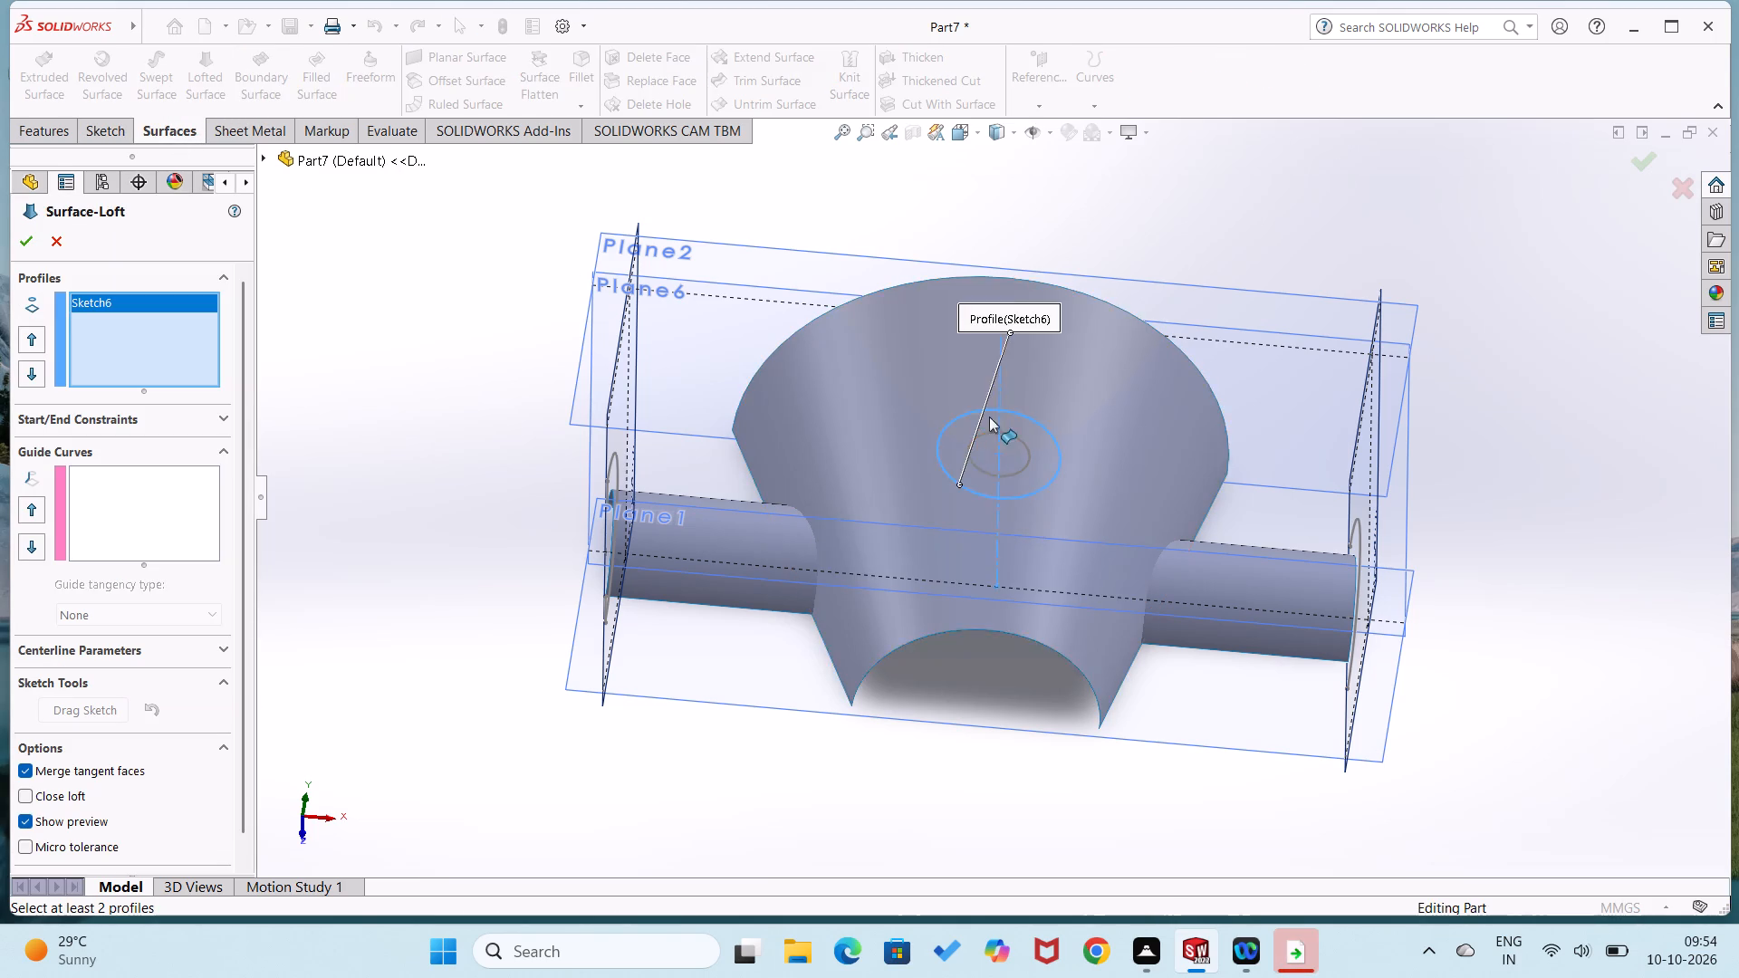
pyautogui.click(1031, 451)
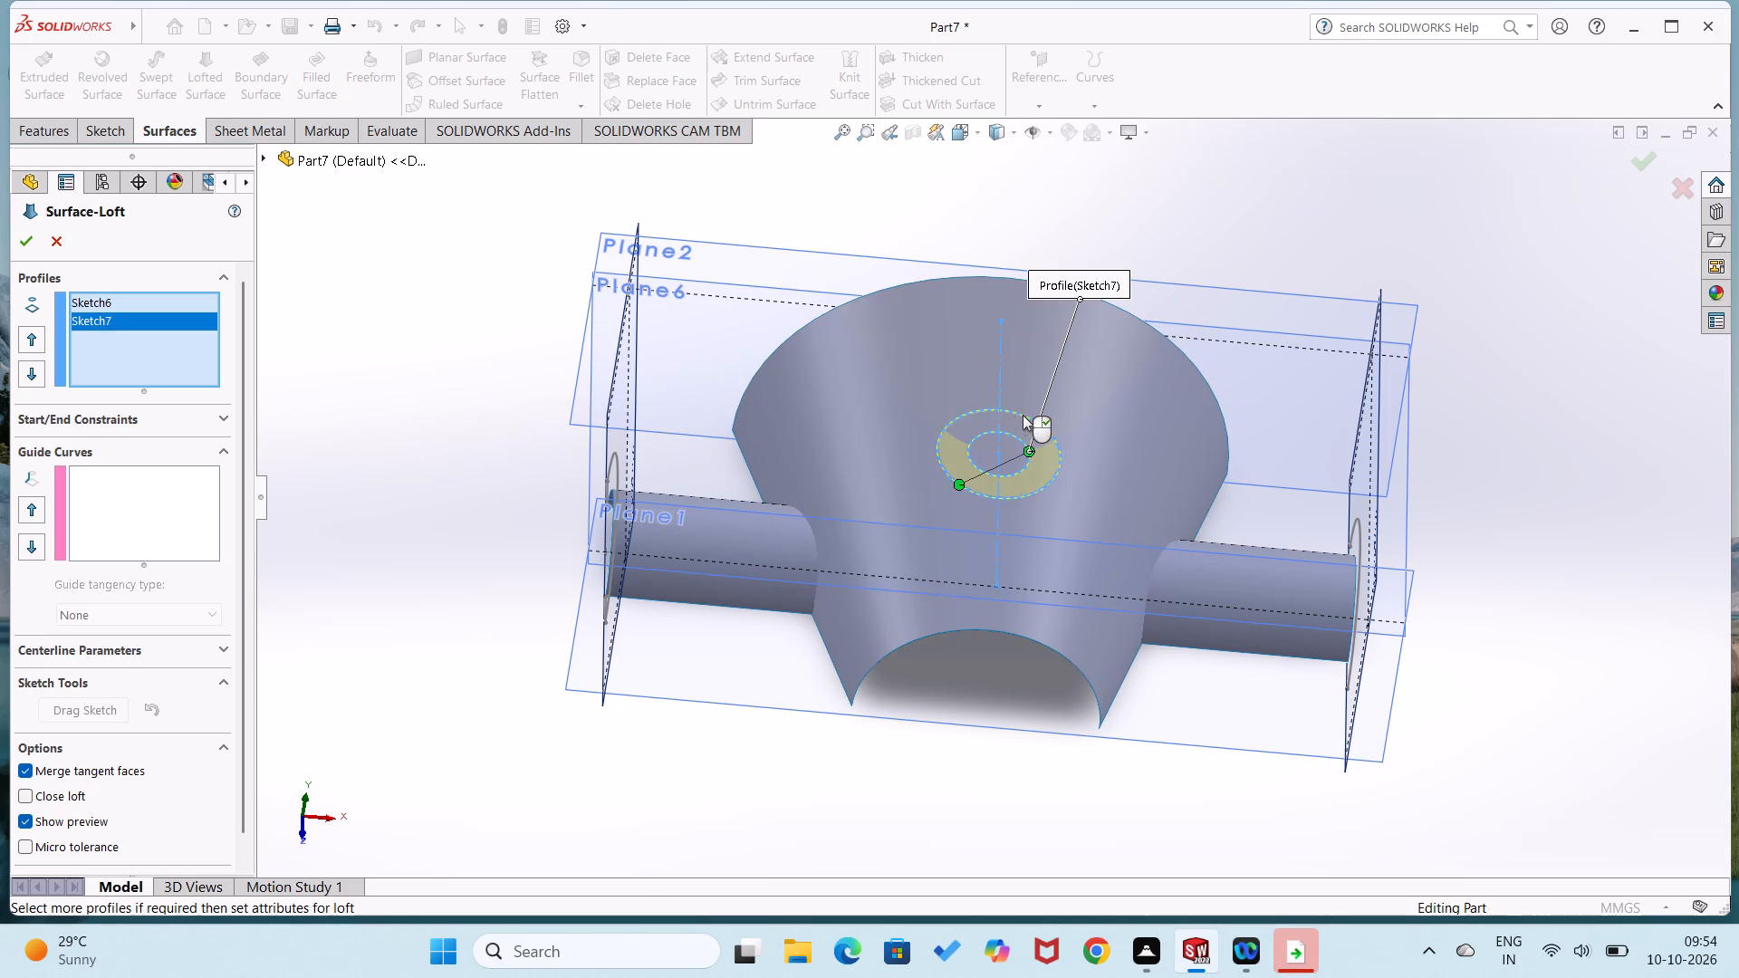
pyautogui.click(974, 428)
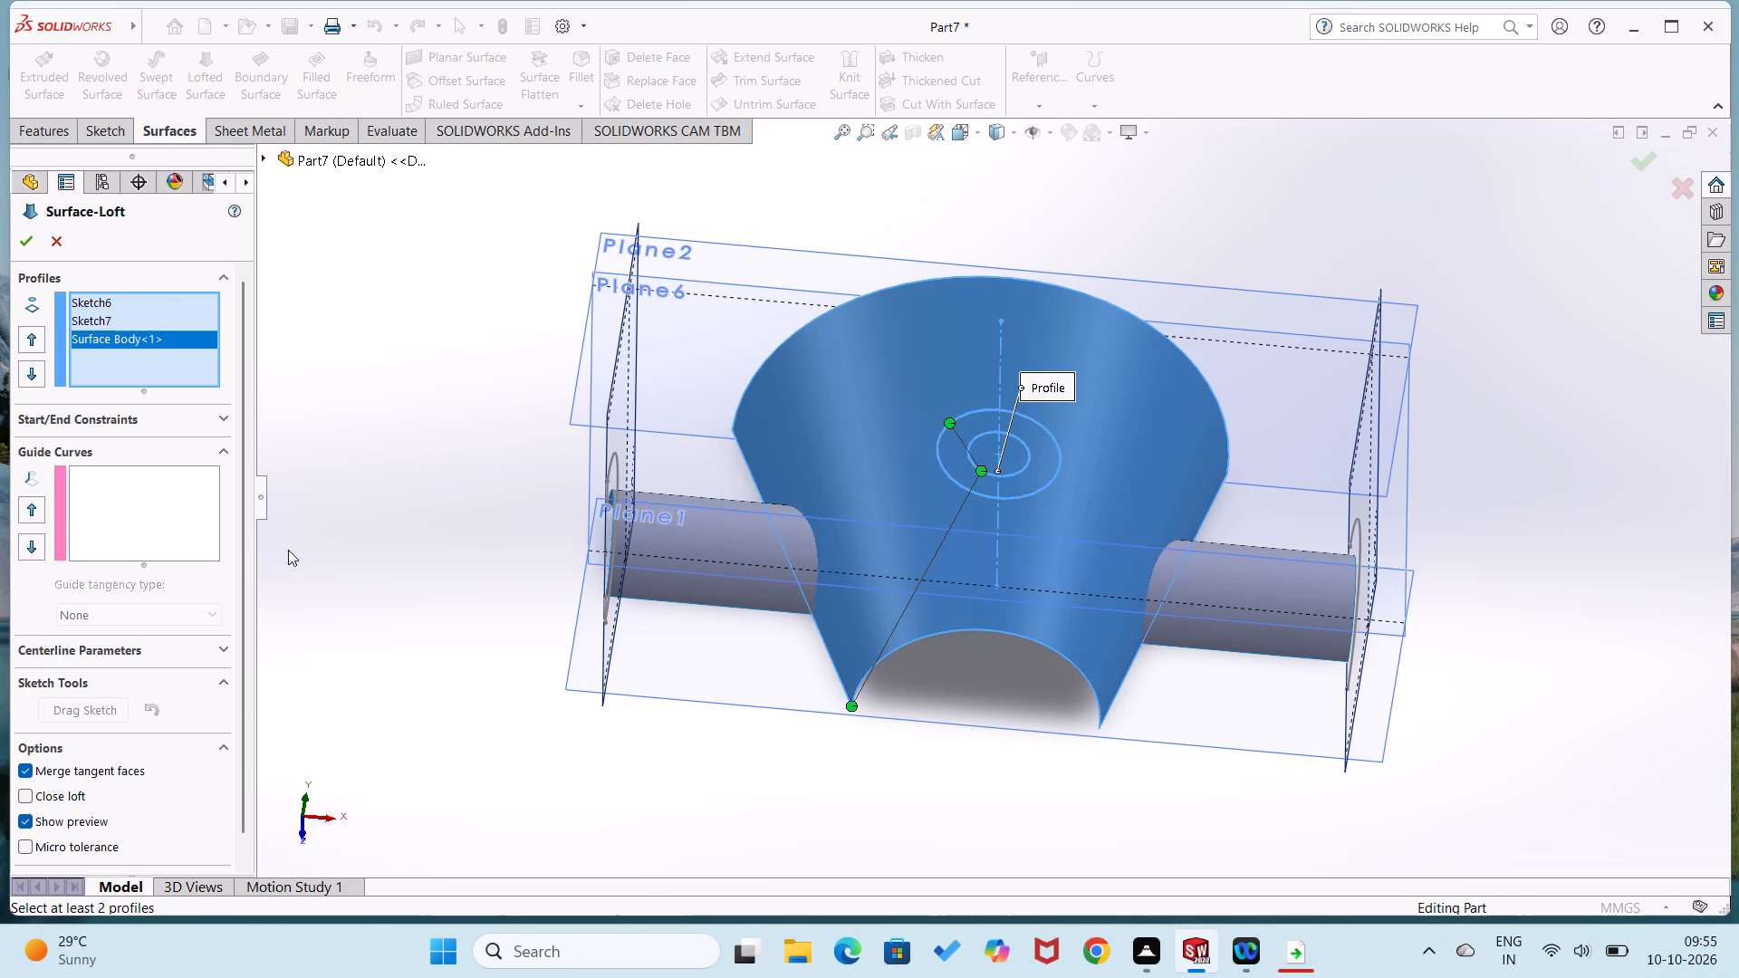
pyautogui.rightClick(188, 334)
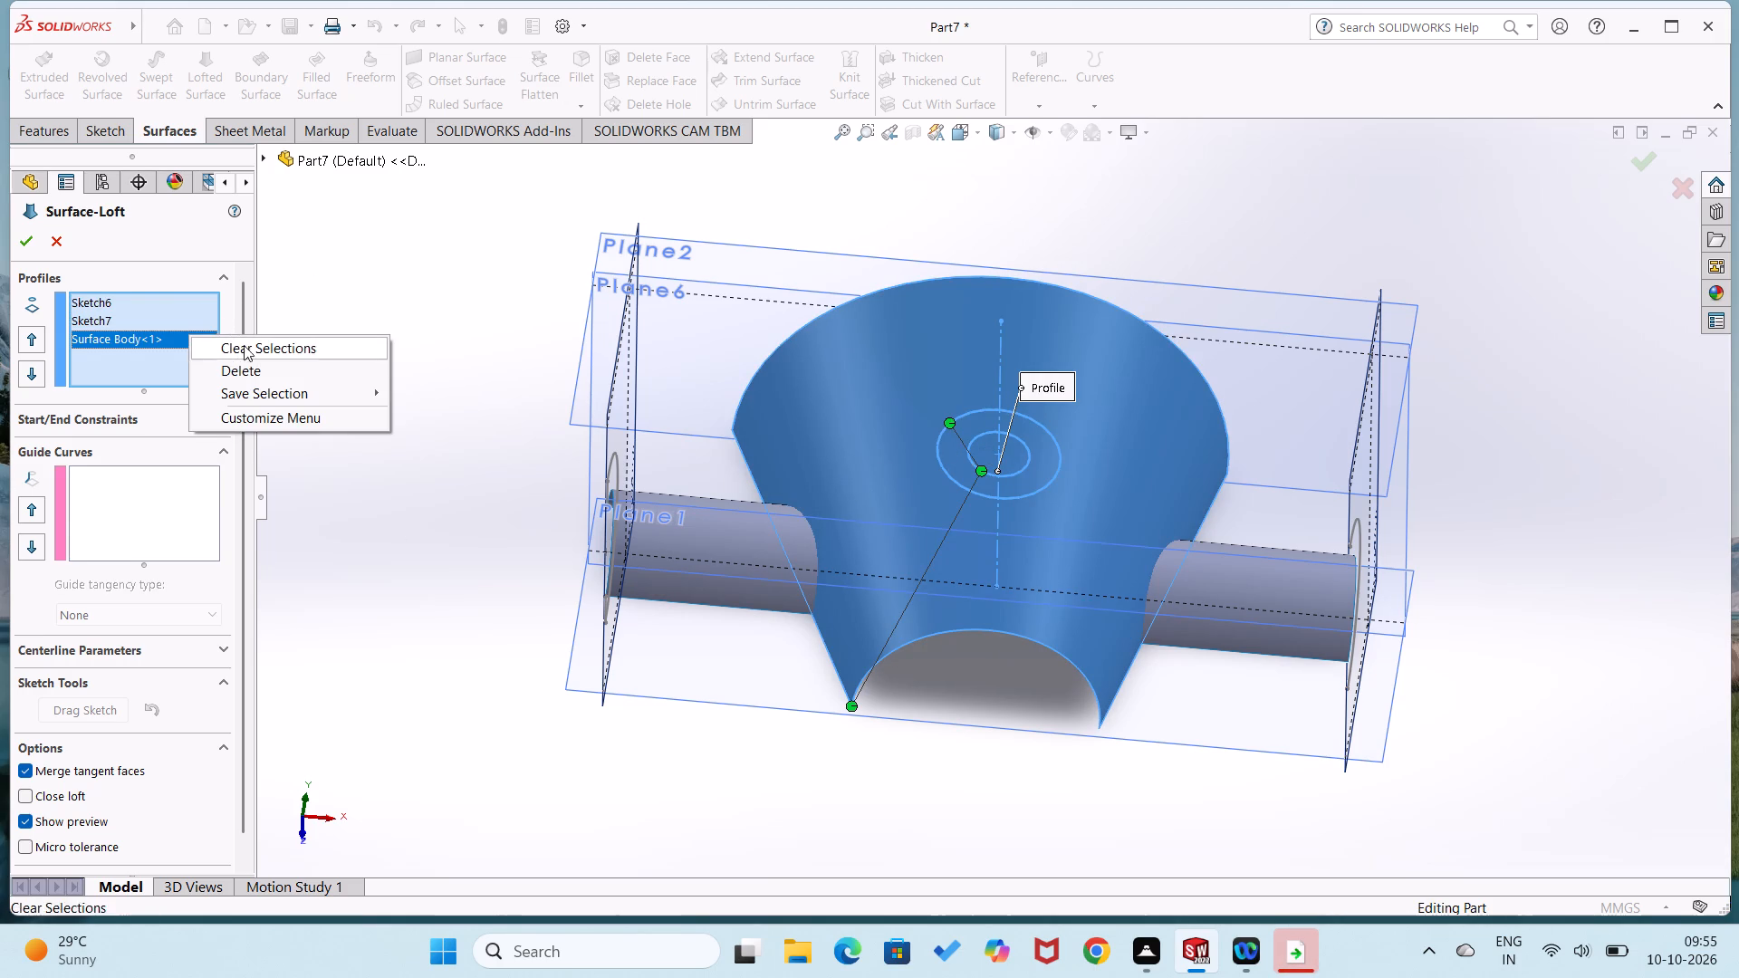
pyautogui.click(258, 360)
# Reorder the surface loft's profiles so that Sketch7 comes before Sketch6.
pyautogui.tripleClick(30, 336)
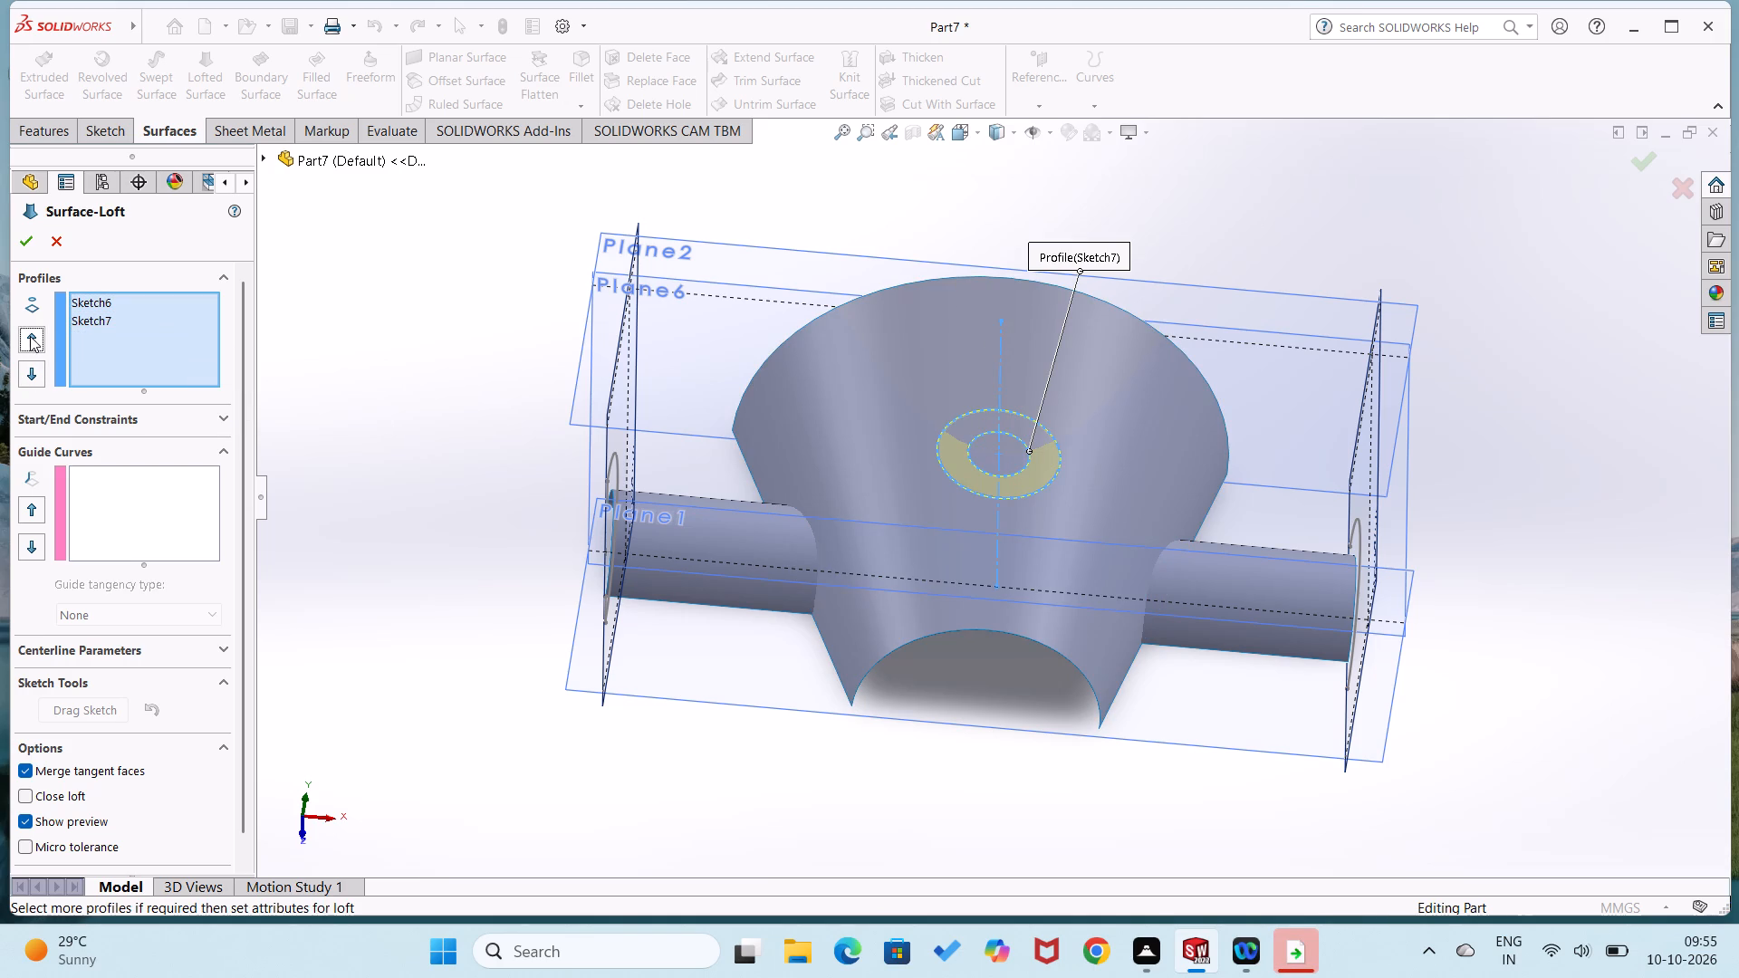
pyautogui.click(34, 333)
pyautogui.click(34, 370)
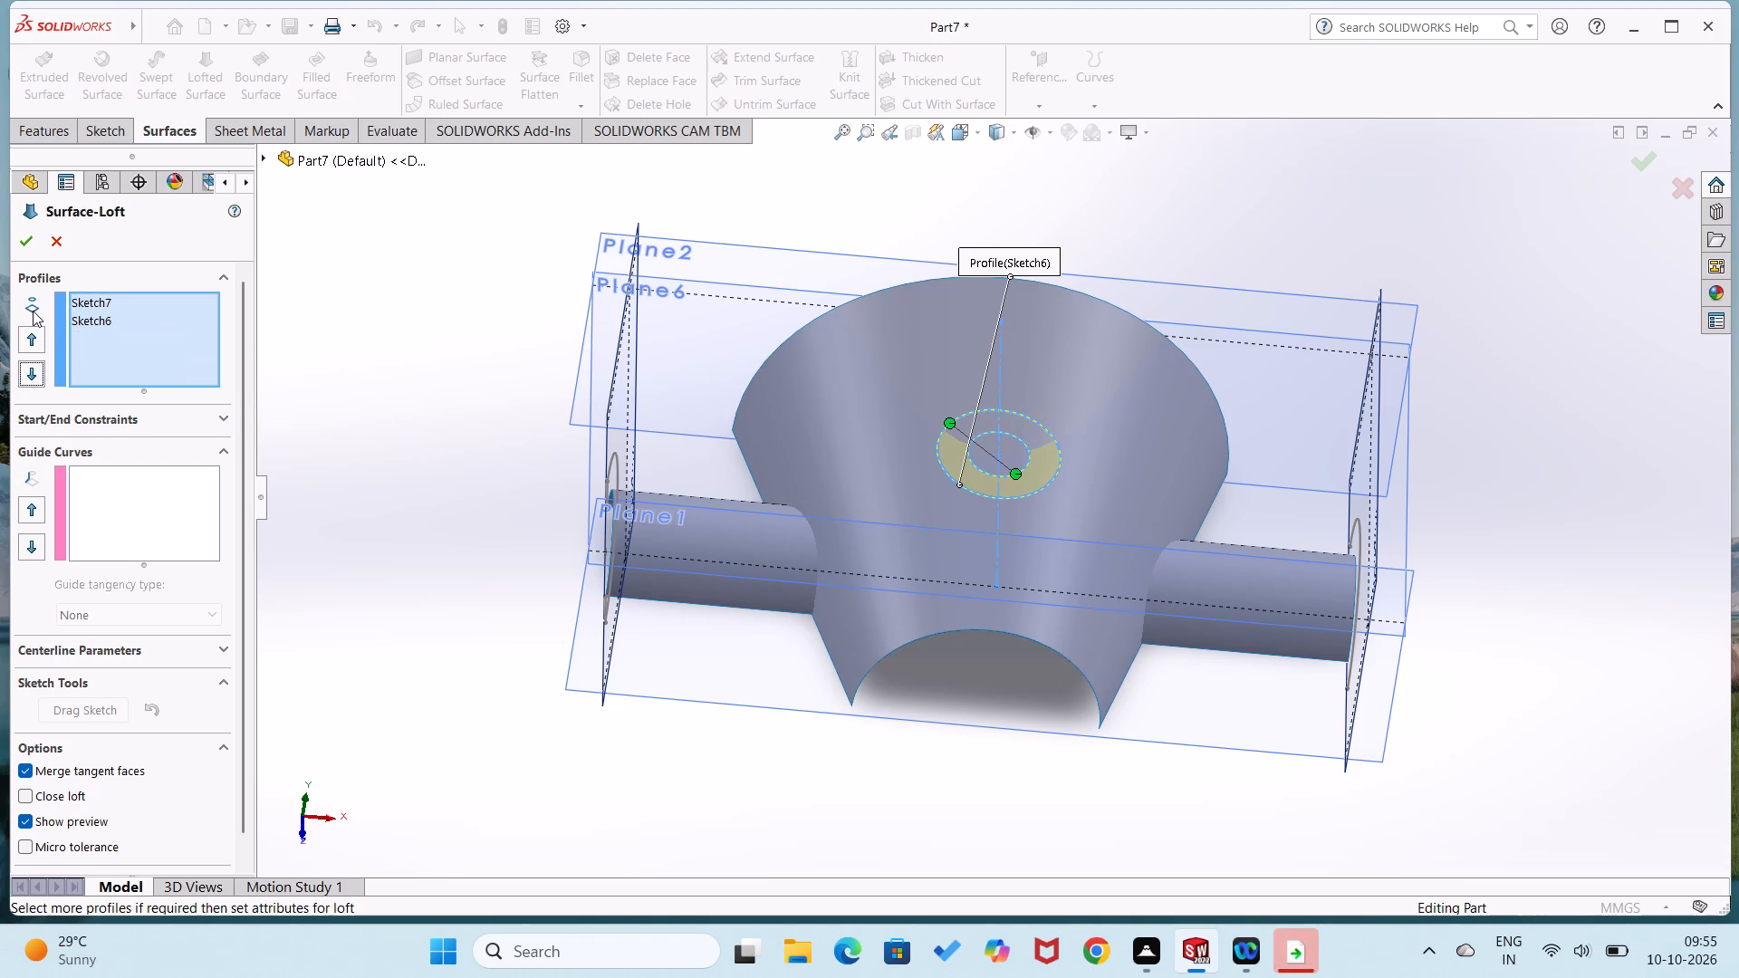
pyautogui.click(32, 310)
pyautogui.click(32, 310)
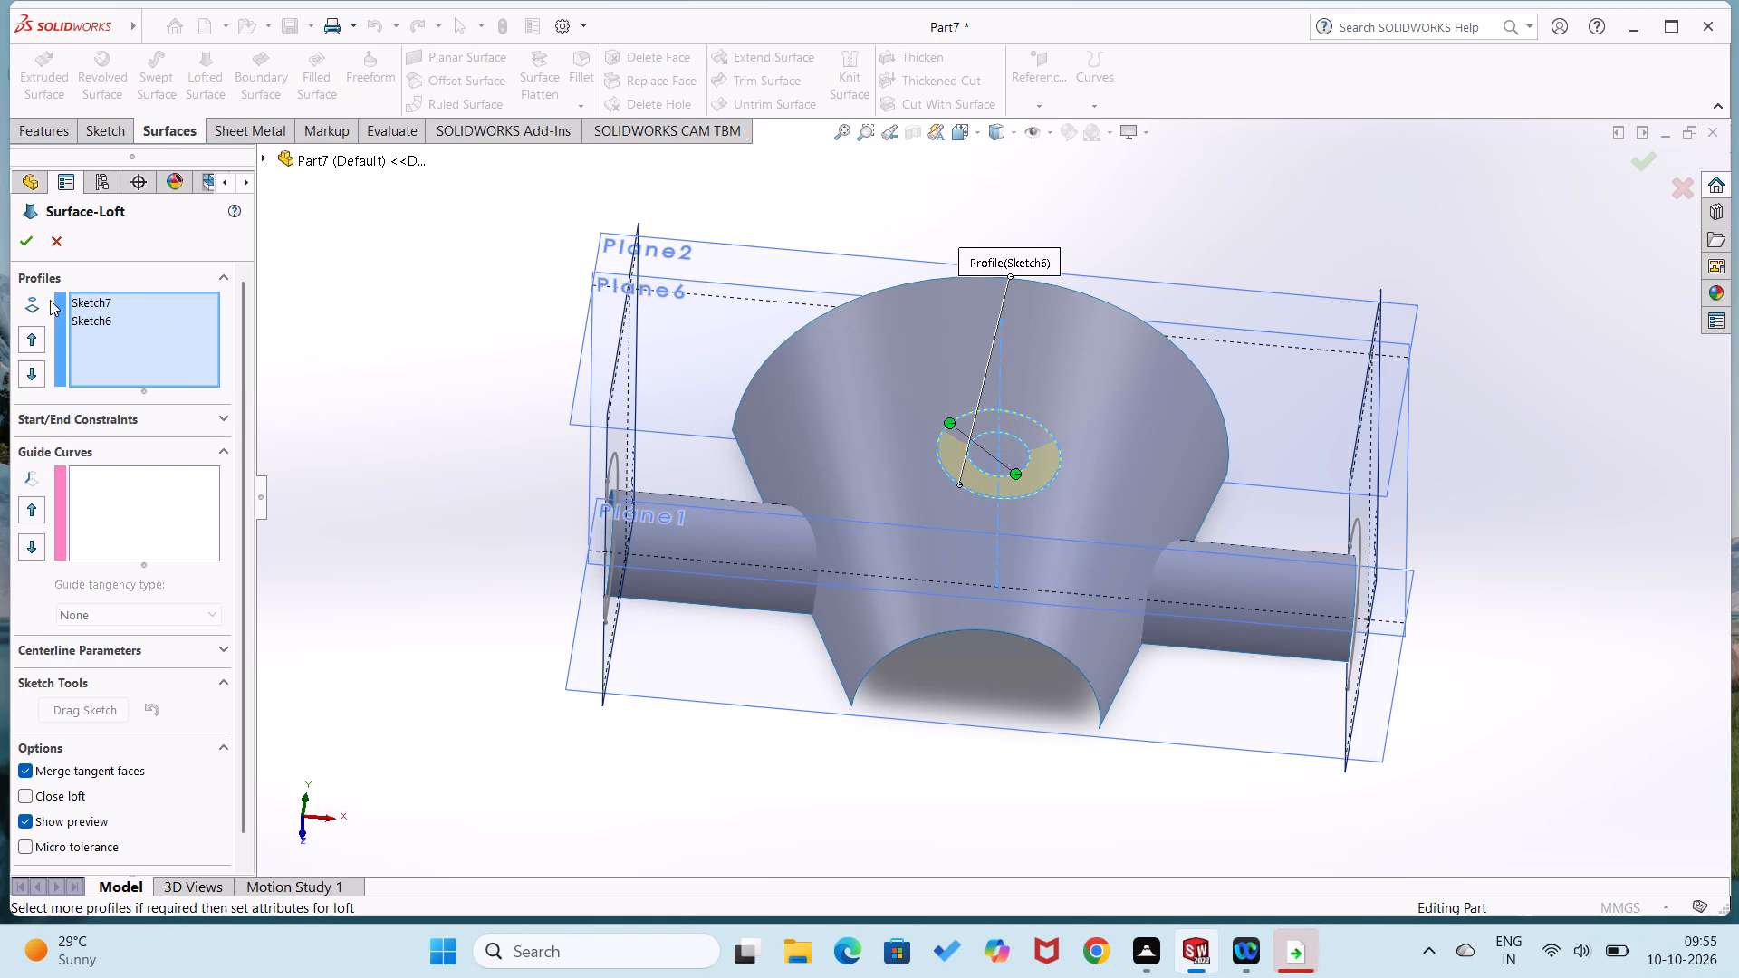
pyautogui.click(25, 300)
pyautogui.click(30, 305)
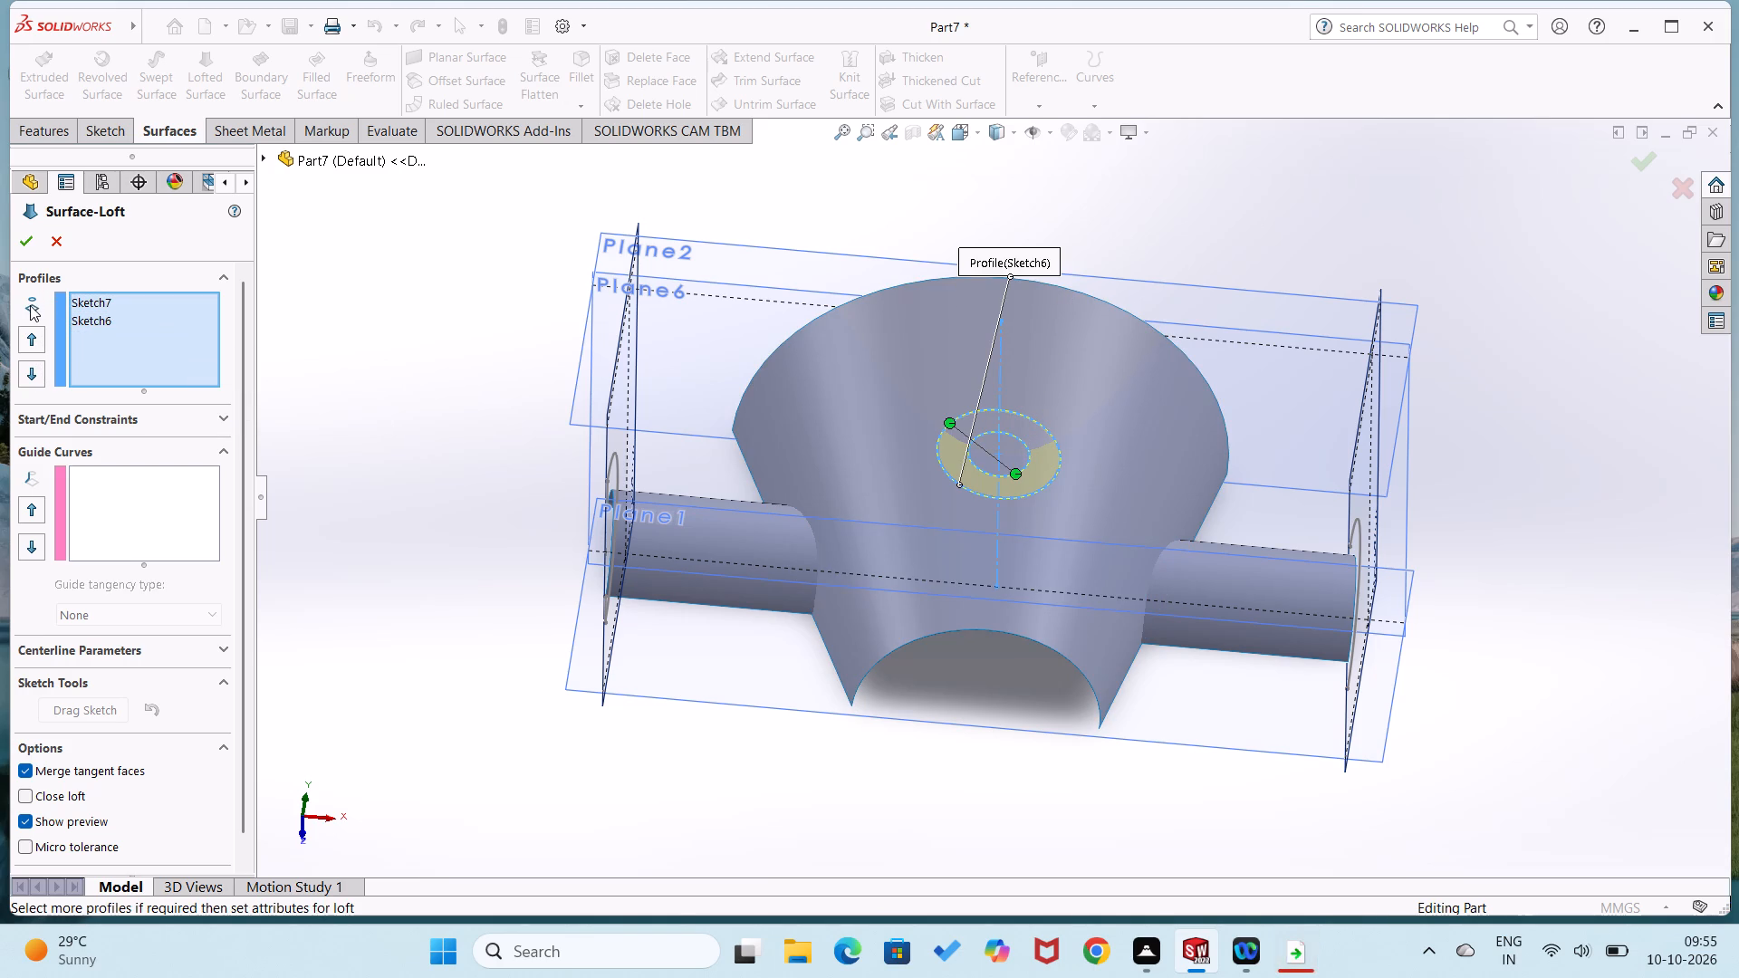
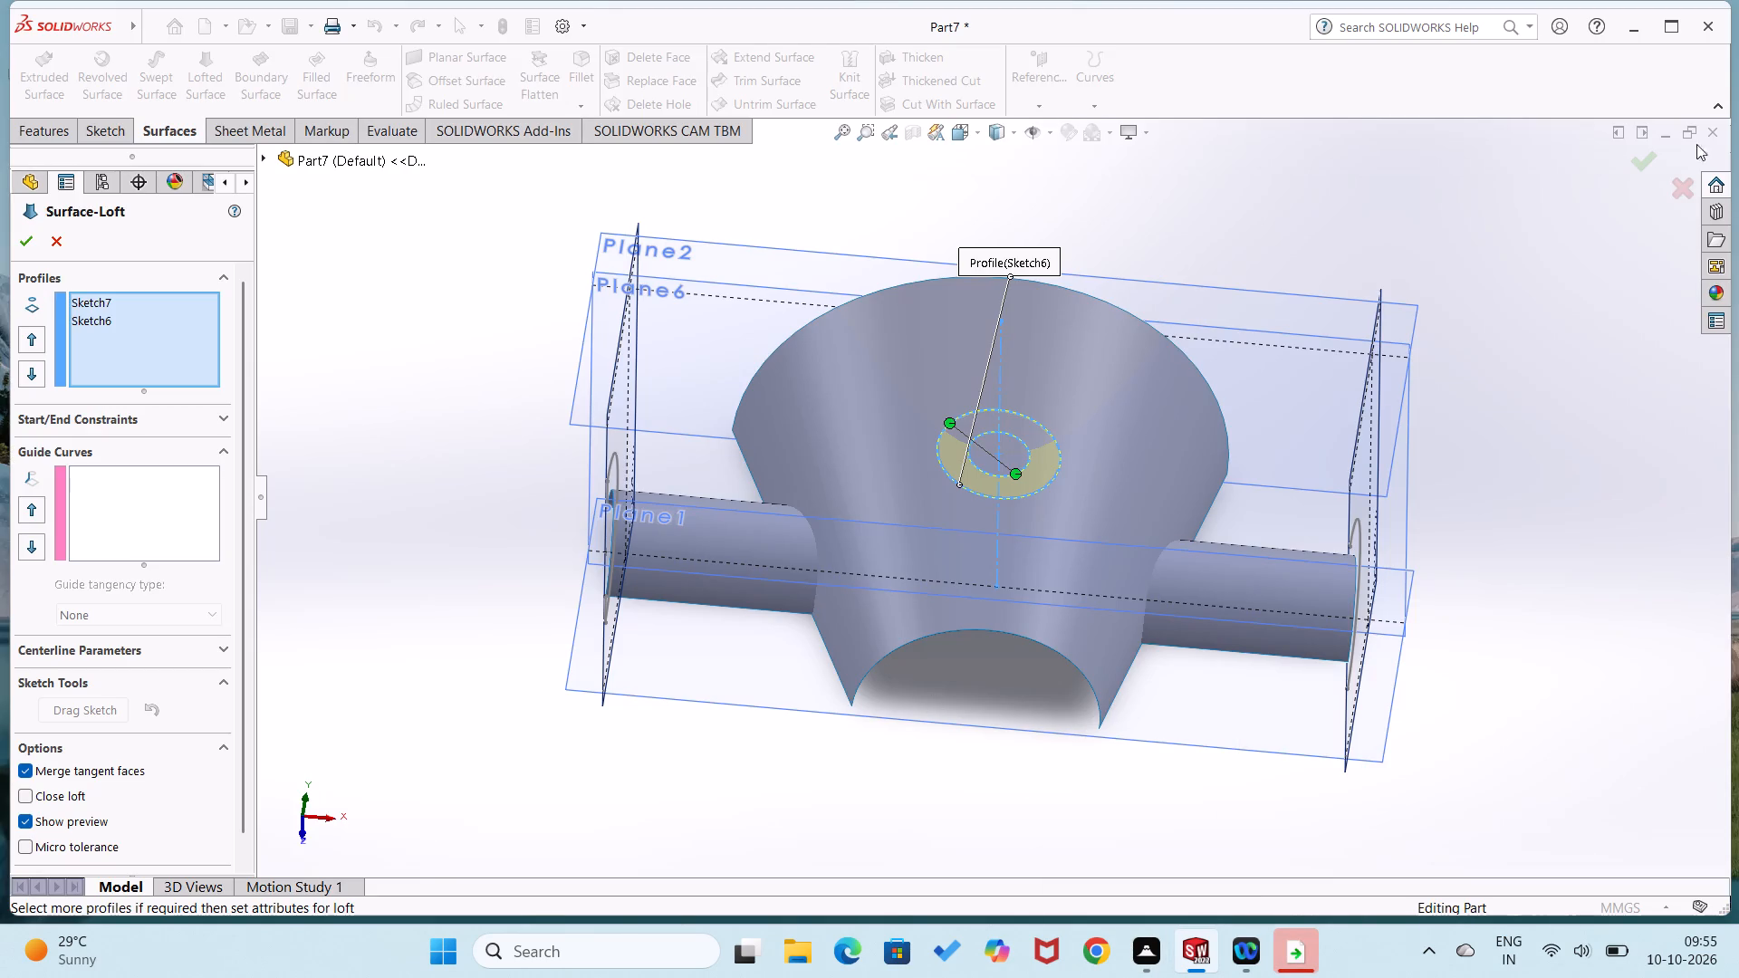
# Cancel the open surface loft and close the Part7 document without saving it.
pyautogui.click(1718, 132)
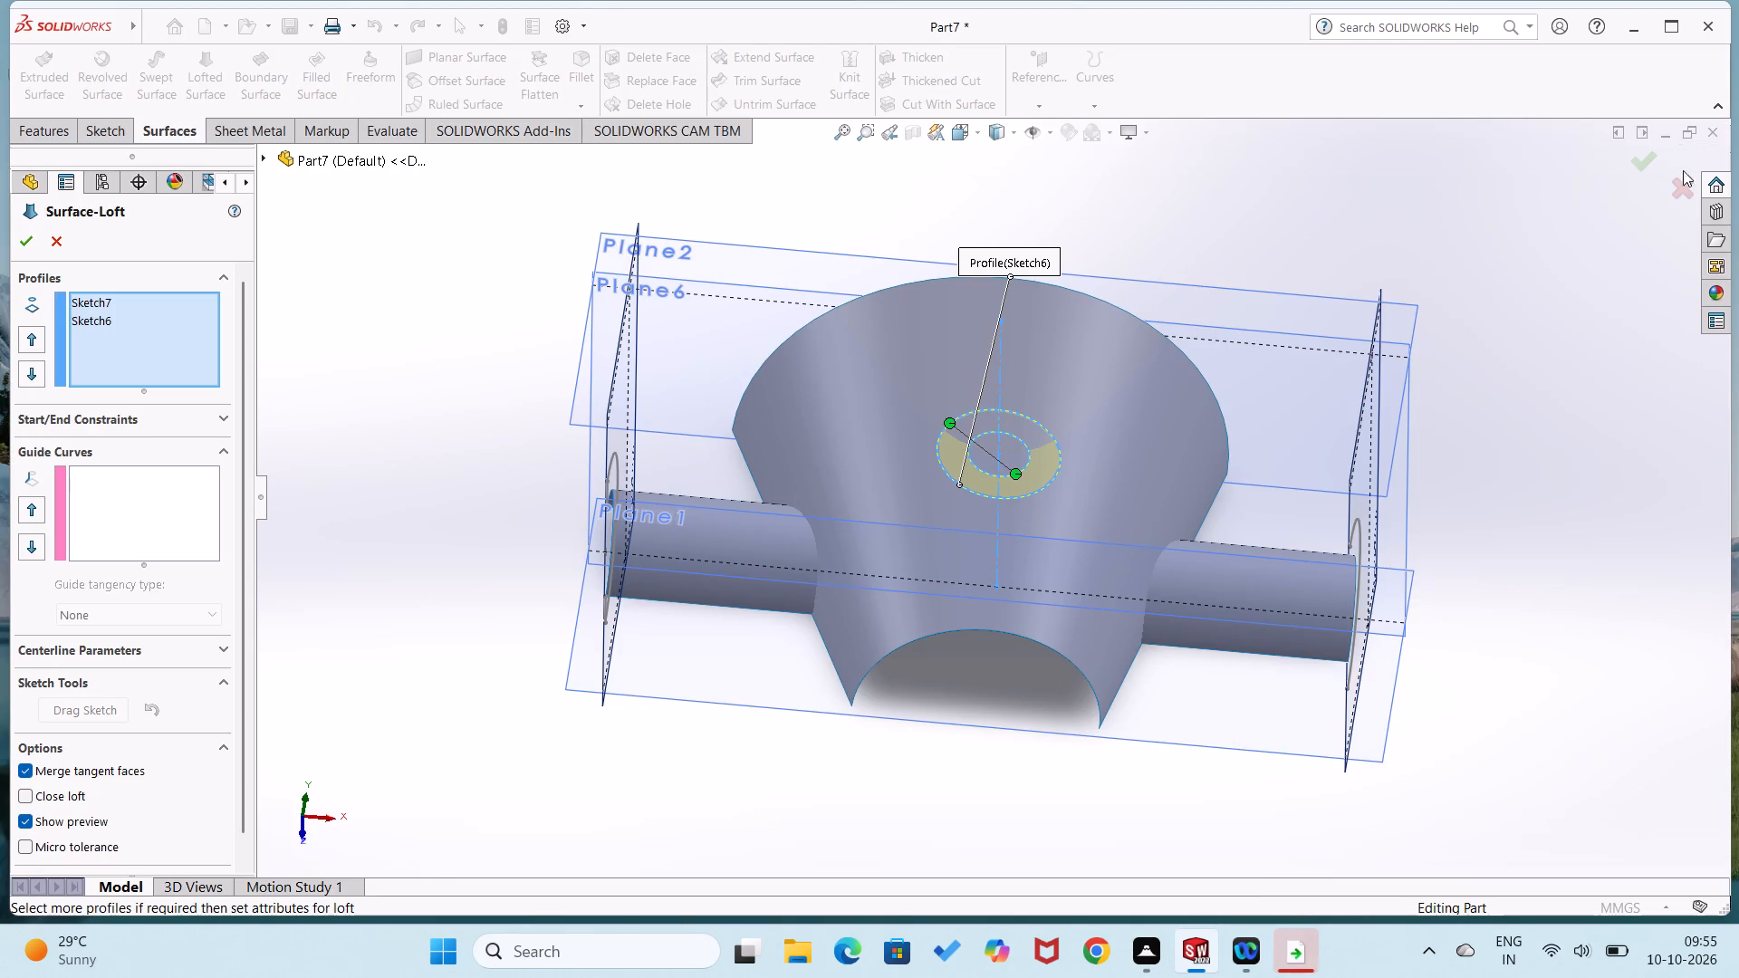
pyautogui.click(52, 235)
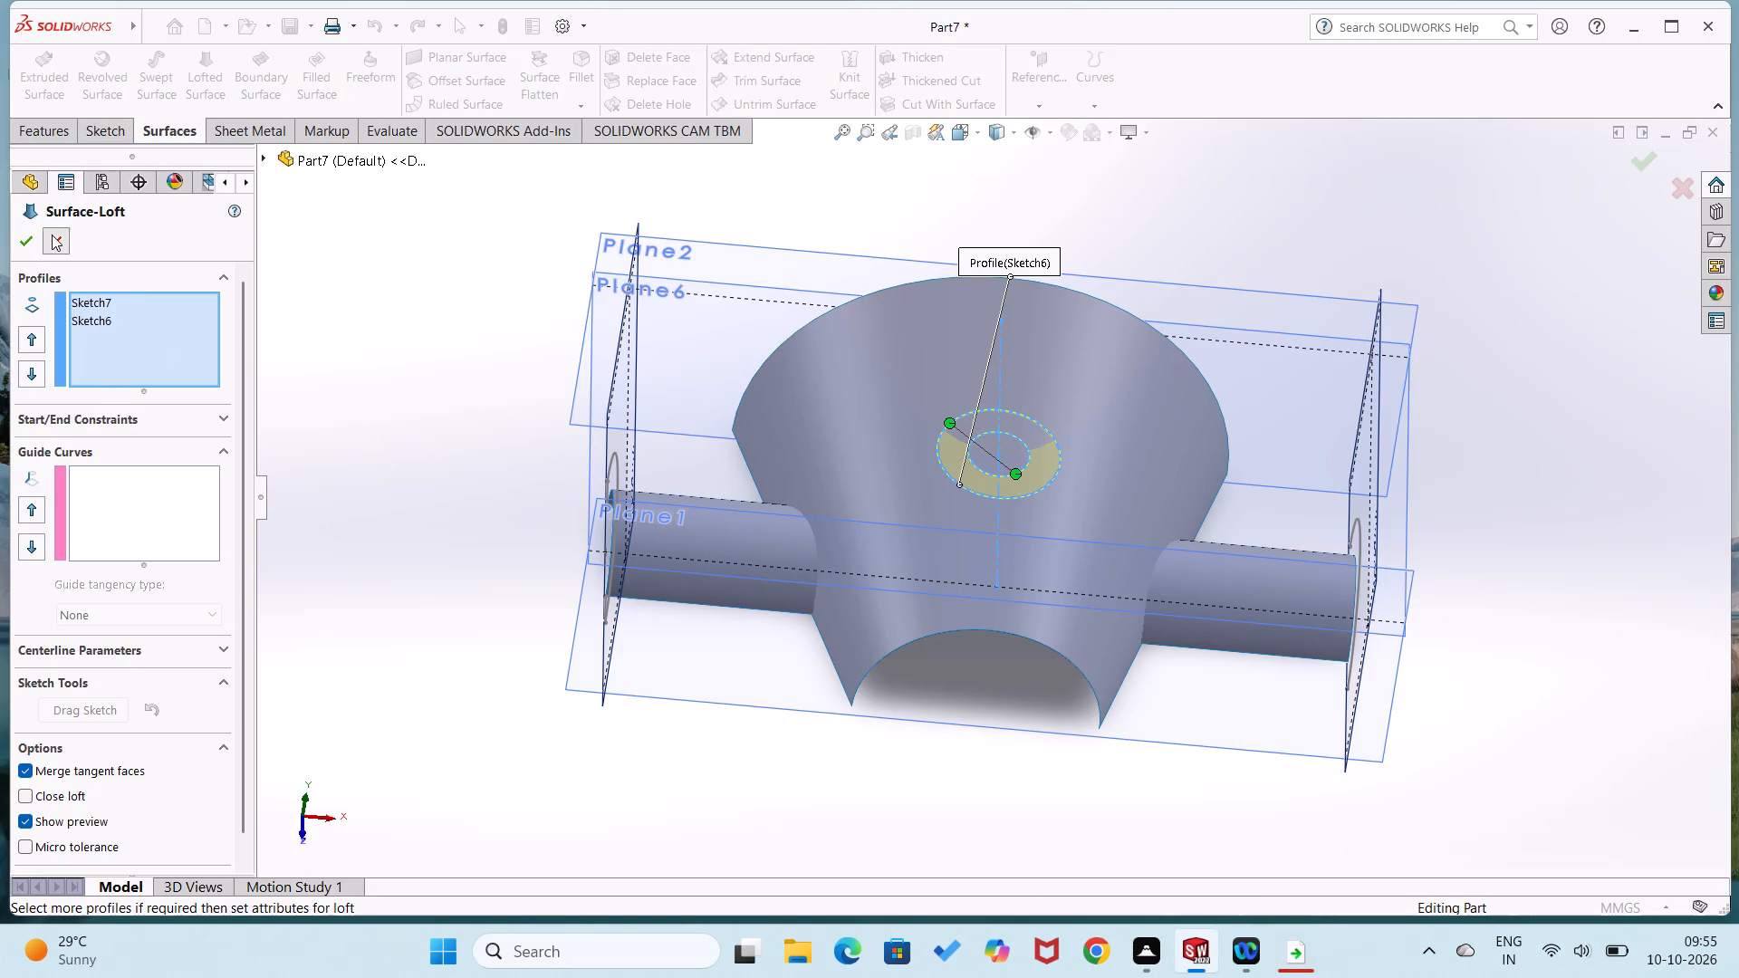
pyautogui.click(1719, 138)
pyautogui.click(929, 489)
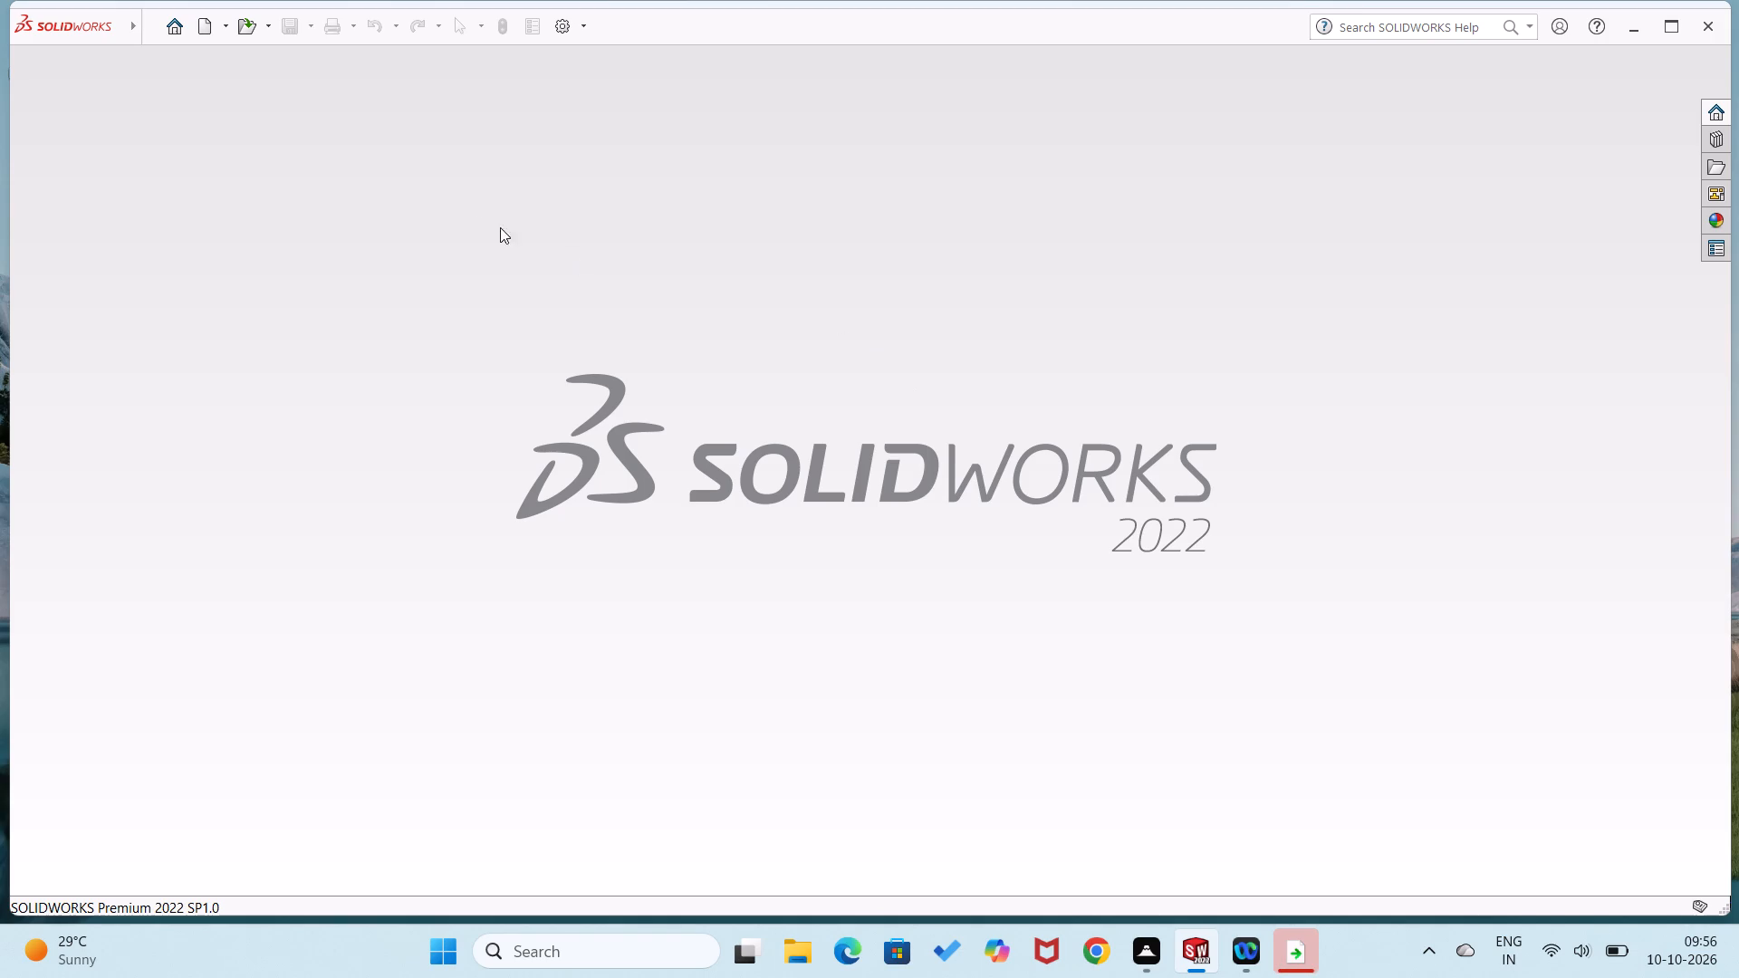
# Open sheetmetal11 from the recent documents, examine the bent bracket from several angles, and close it again.
pyautogui.click(185, 32)
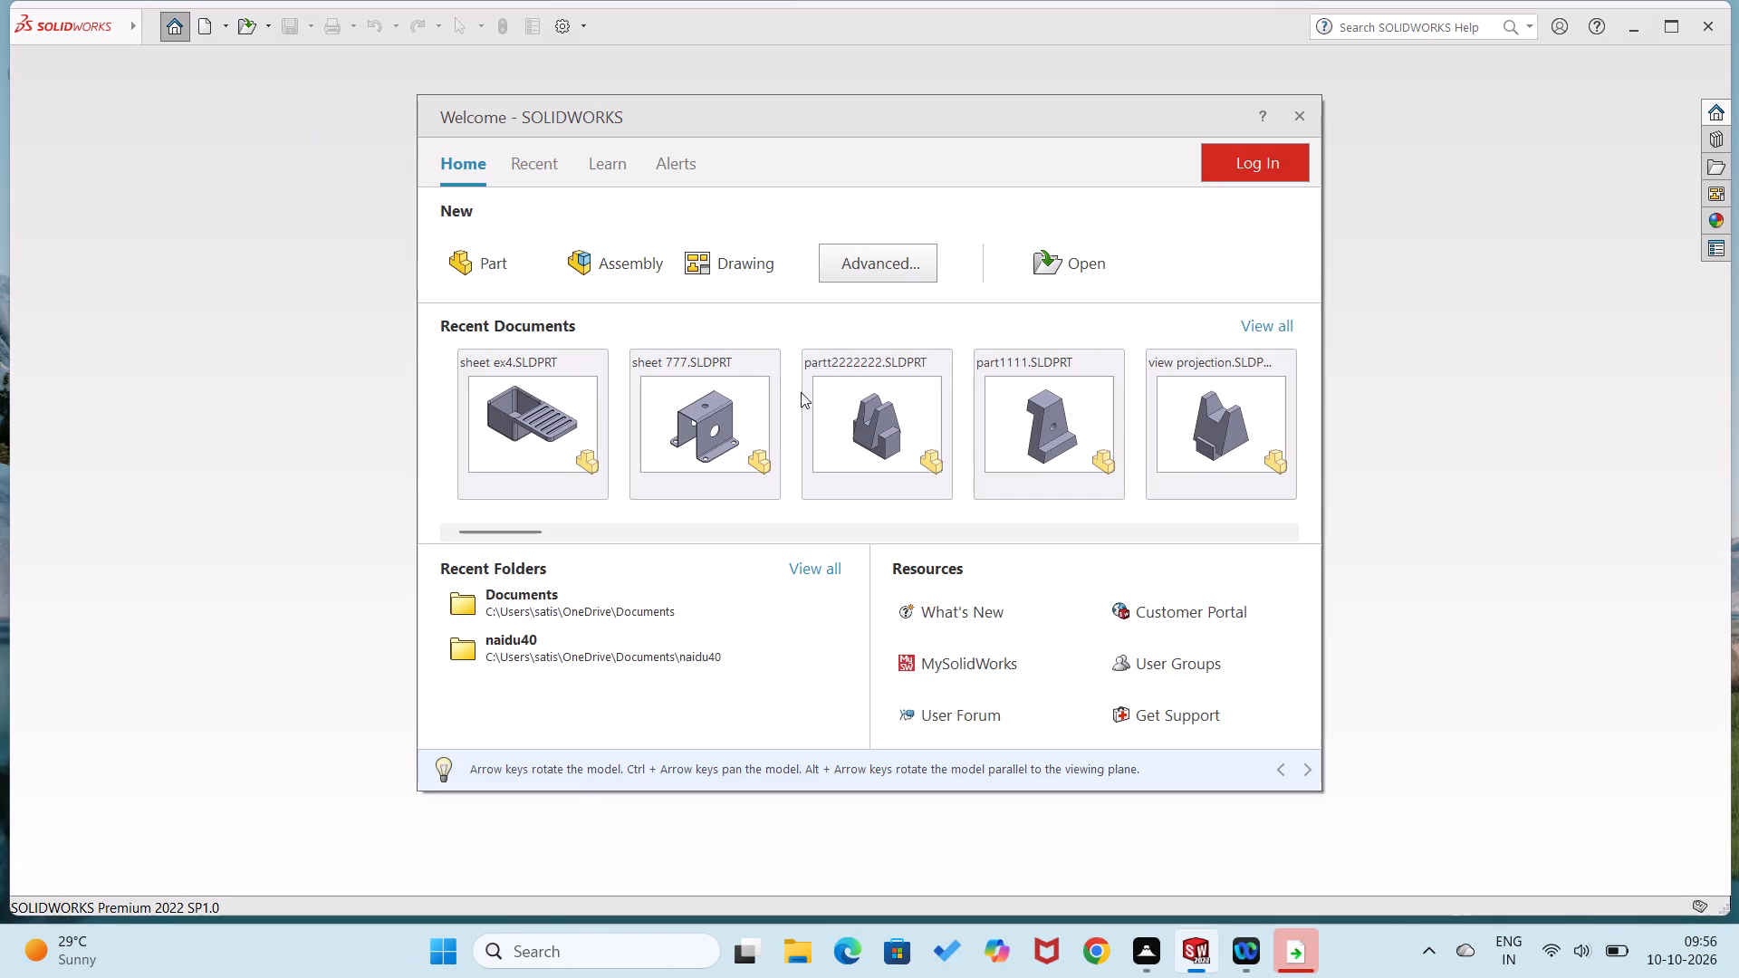
pyautogui.click(1271, 317)
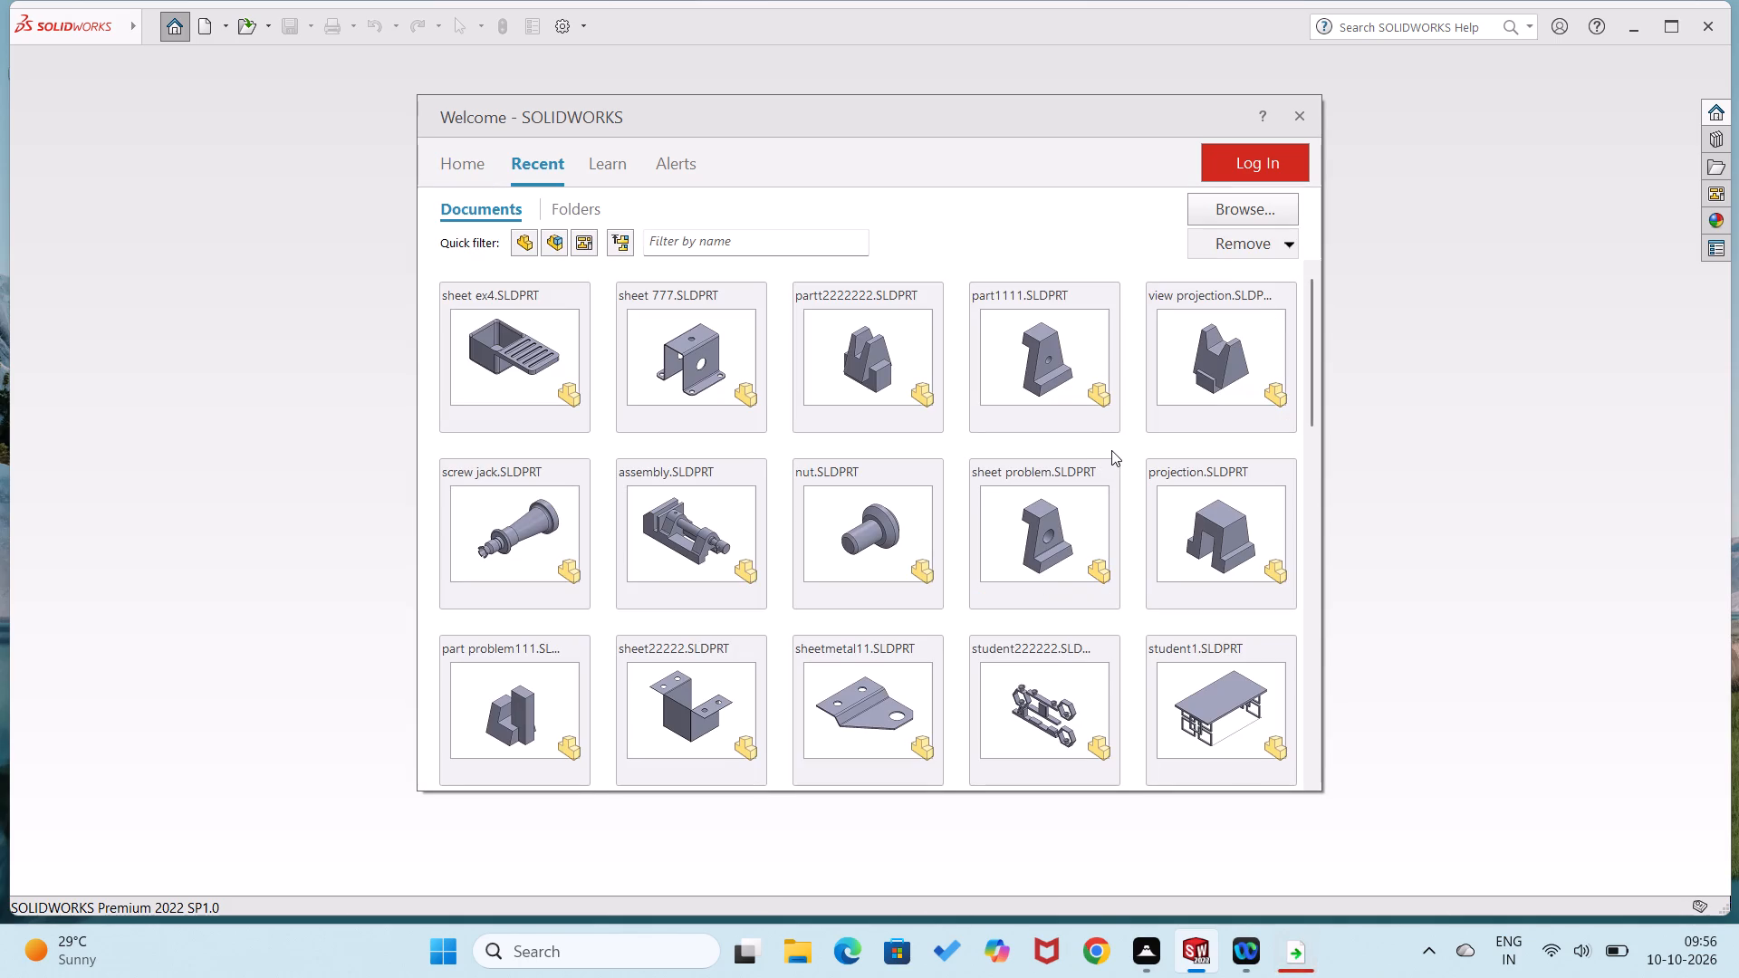
pyautogui.click(886, 692)
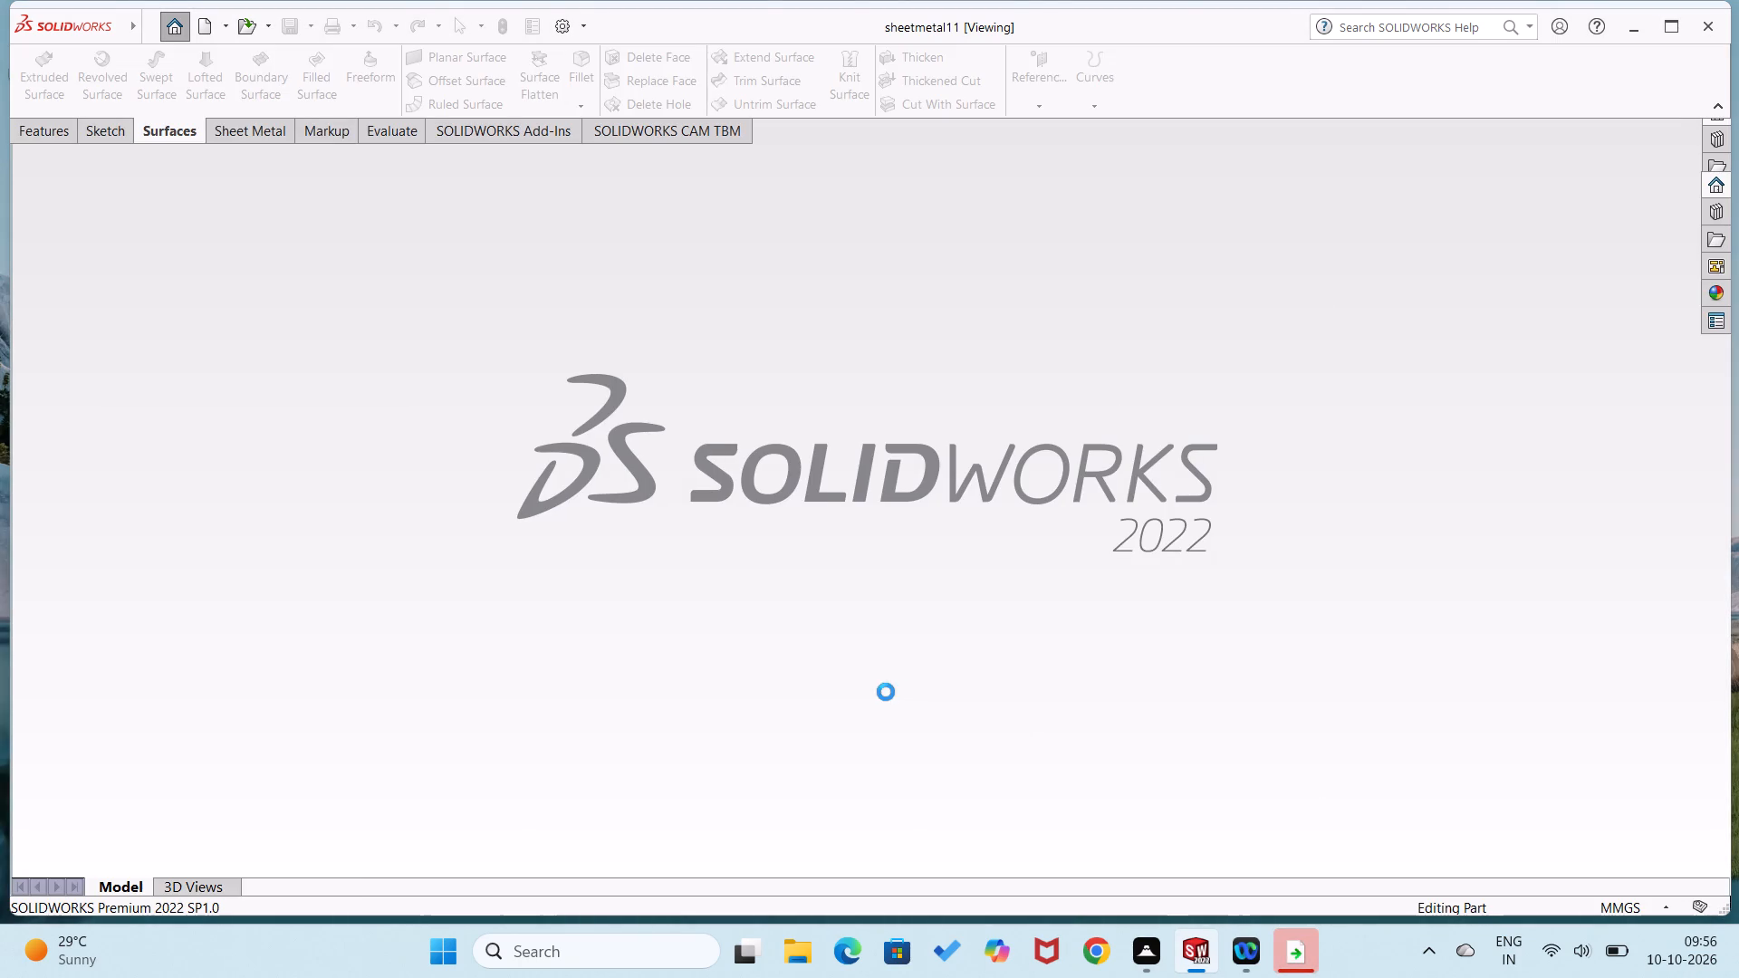
pyautogui.scroll(3, 1139, 707)
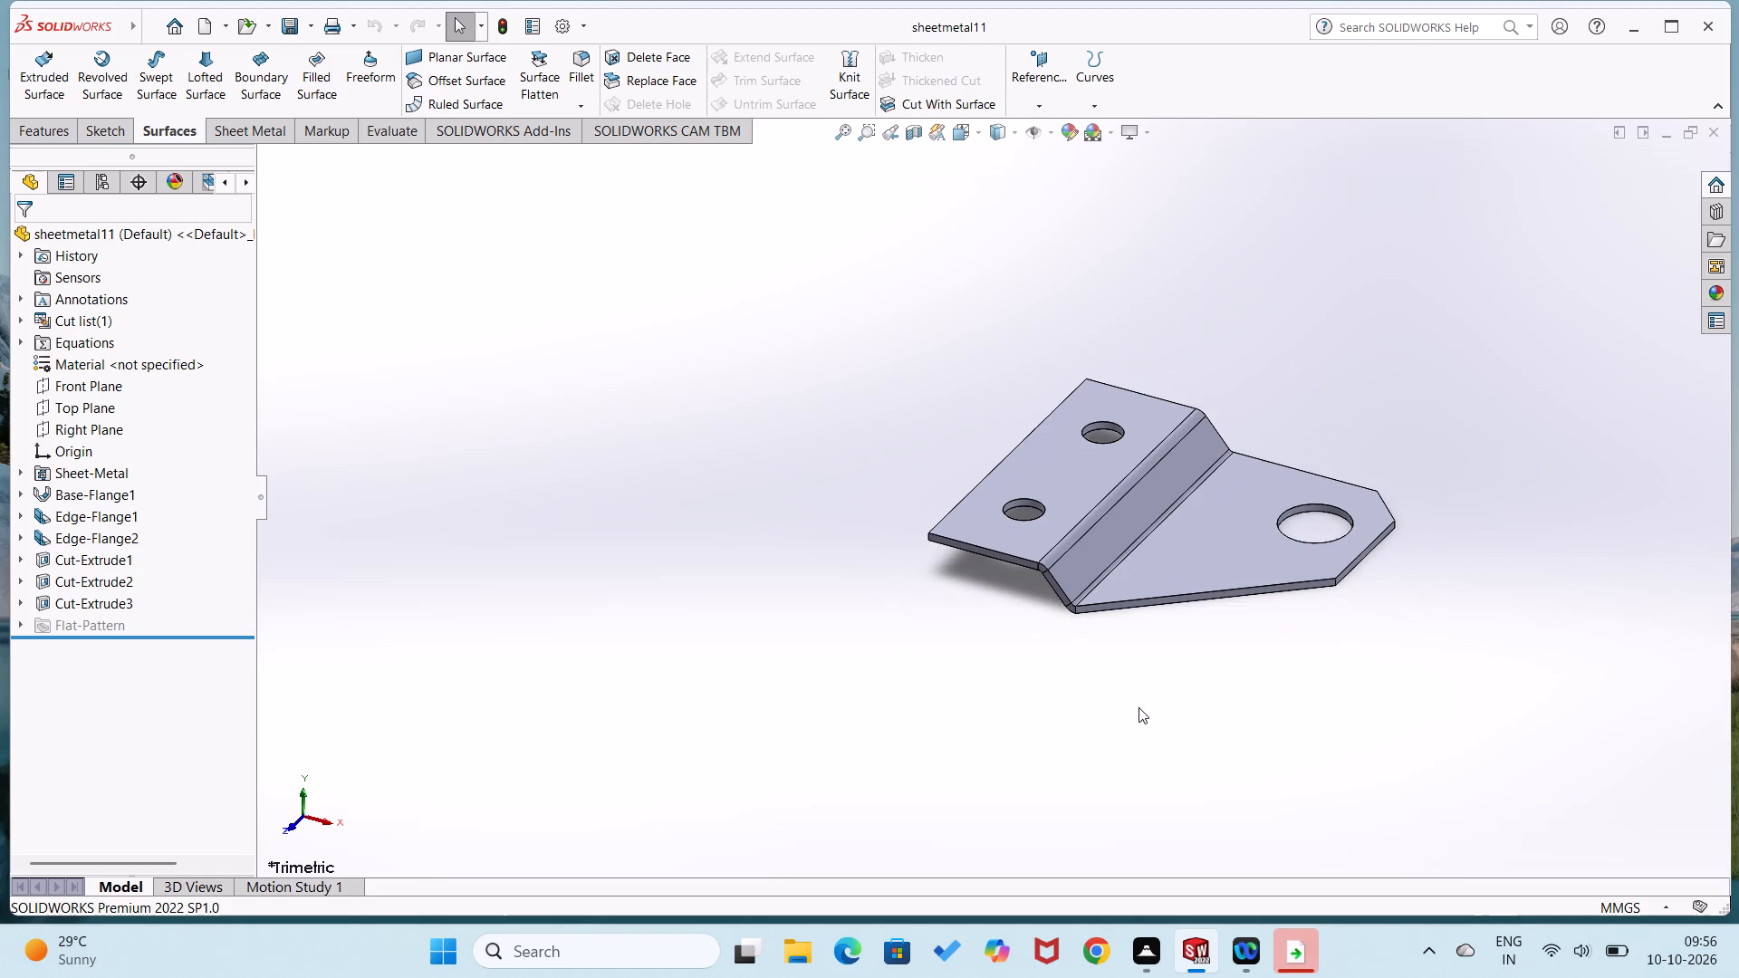
pyautogui.moveTo(1155, 679); pyautogui.dragTo(1388, 532, button='middle')
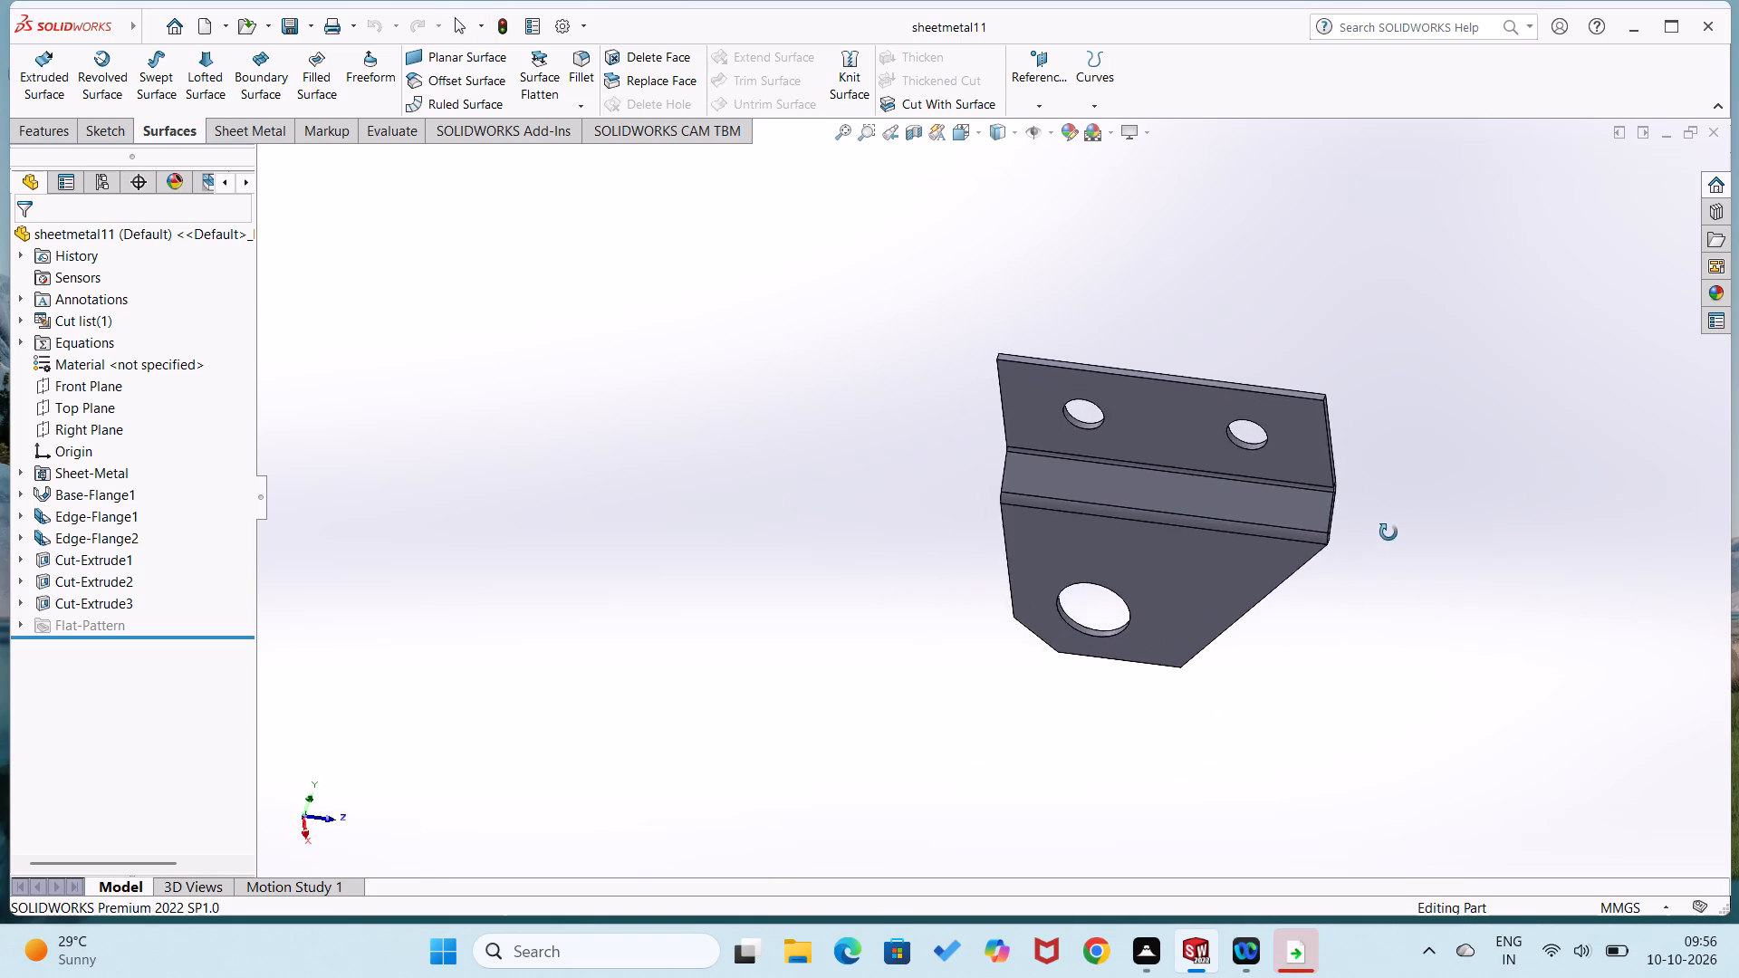
pyautogui.moveTo(1388, 532); pyautogui.dragTo(1094, 698, button='middle')
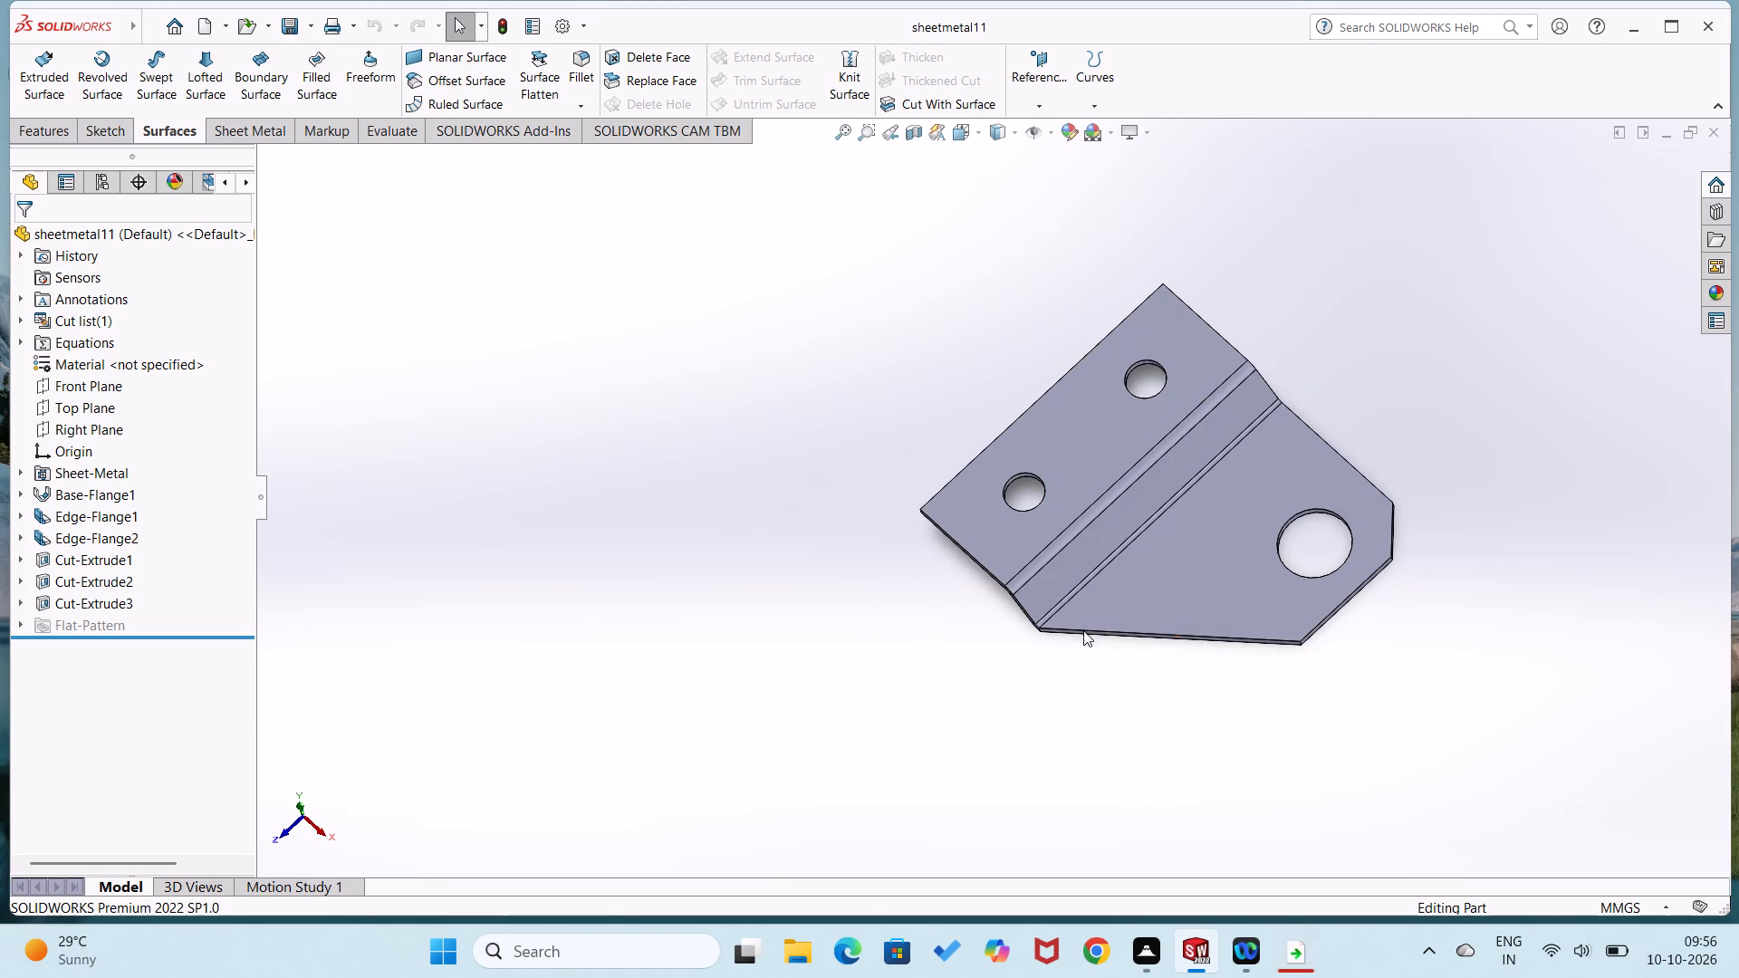
pyautogui.click(1718, 129)
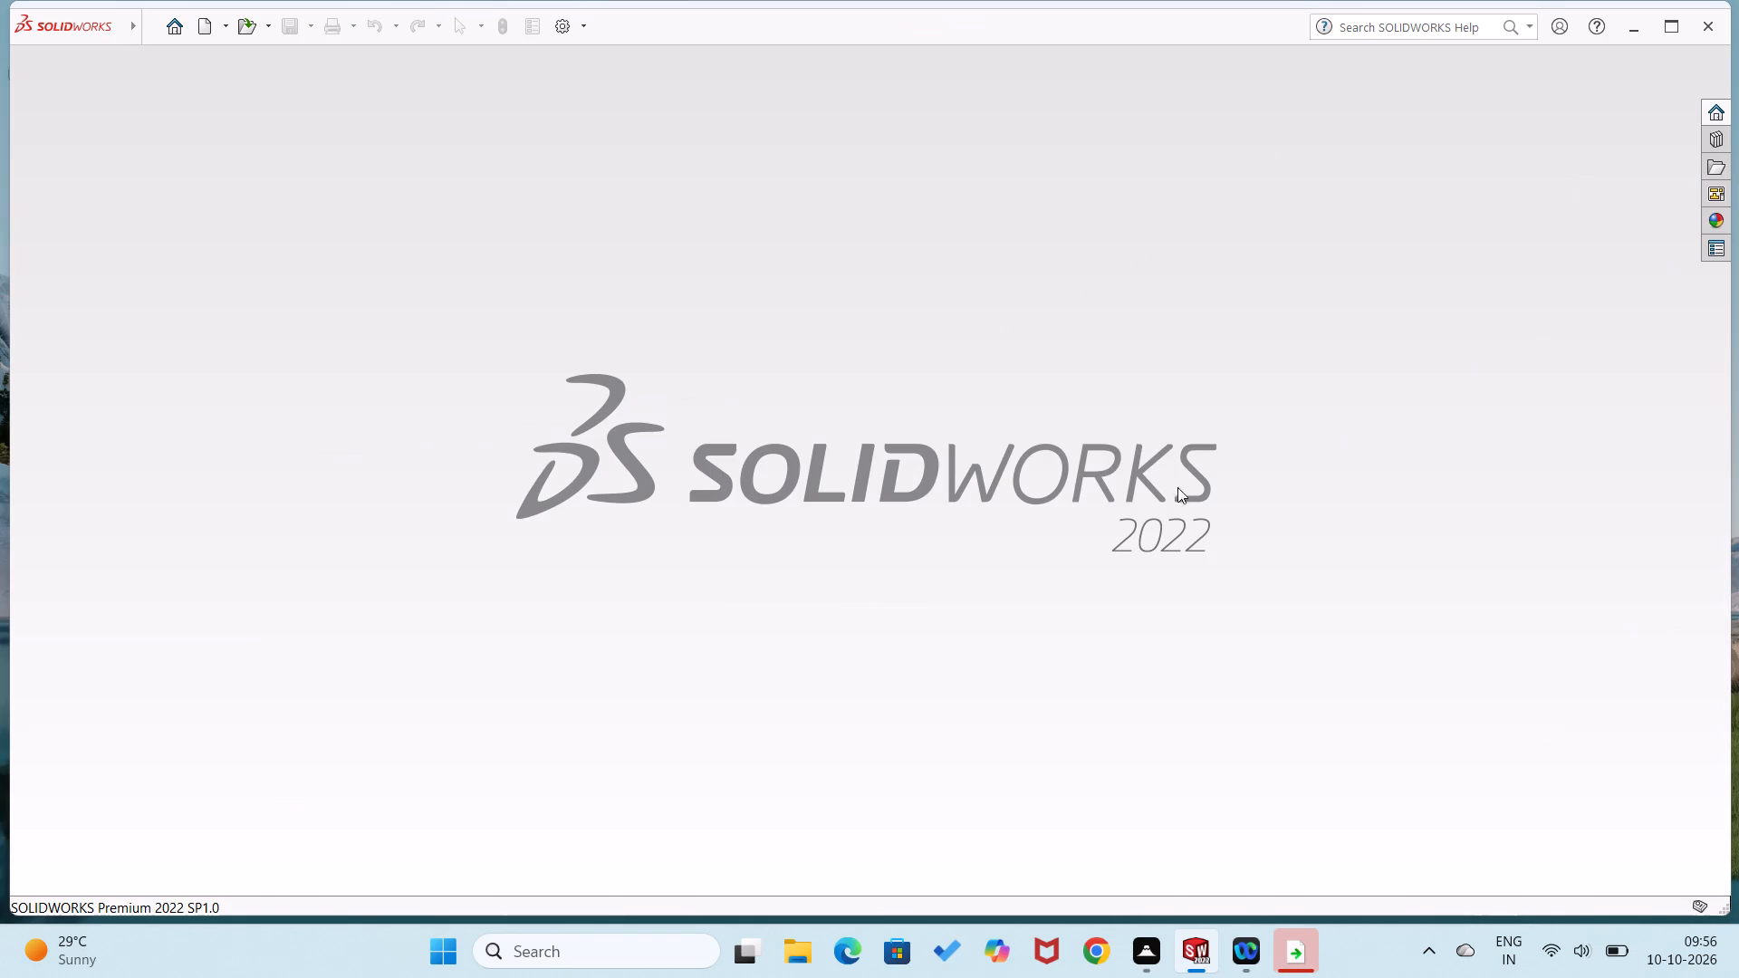
# Create a new part document.
pyautogui.click(172, 21)
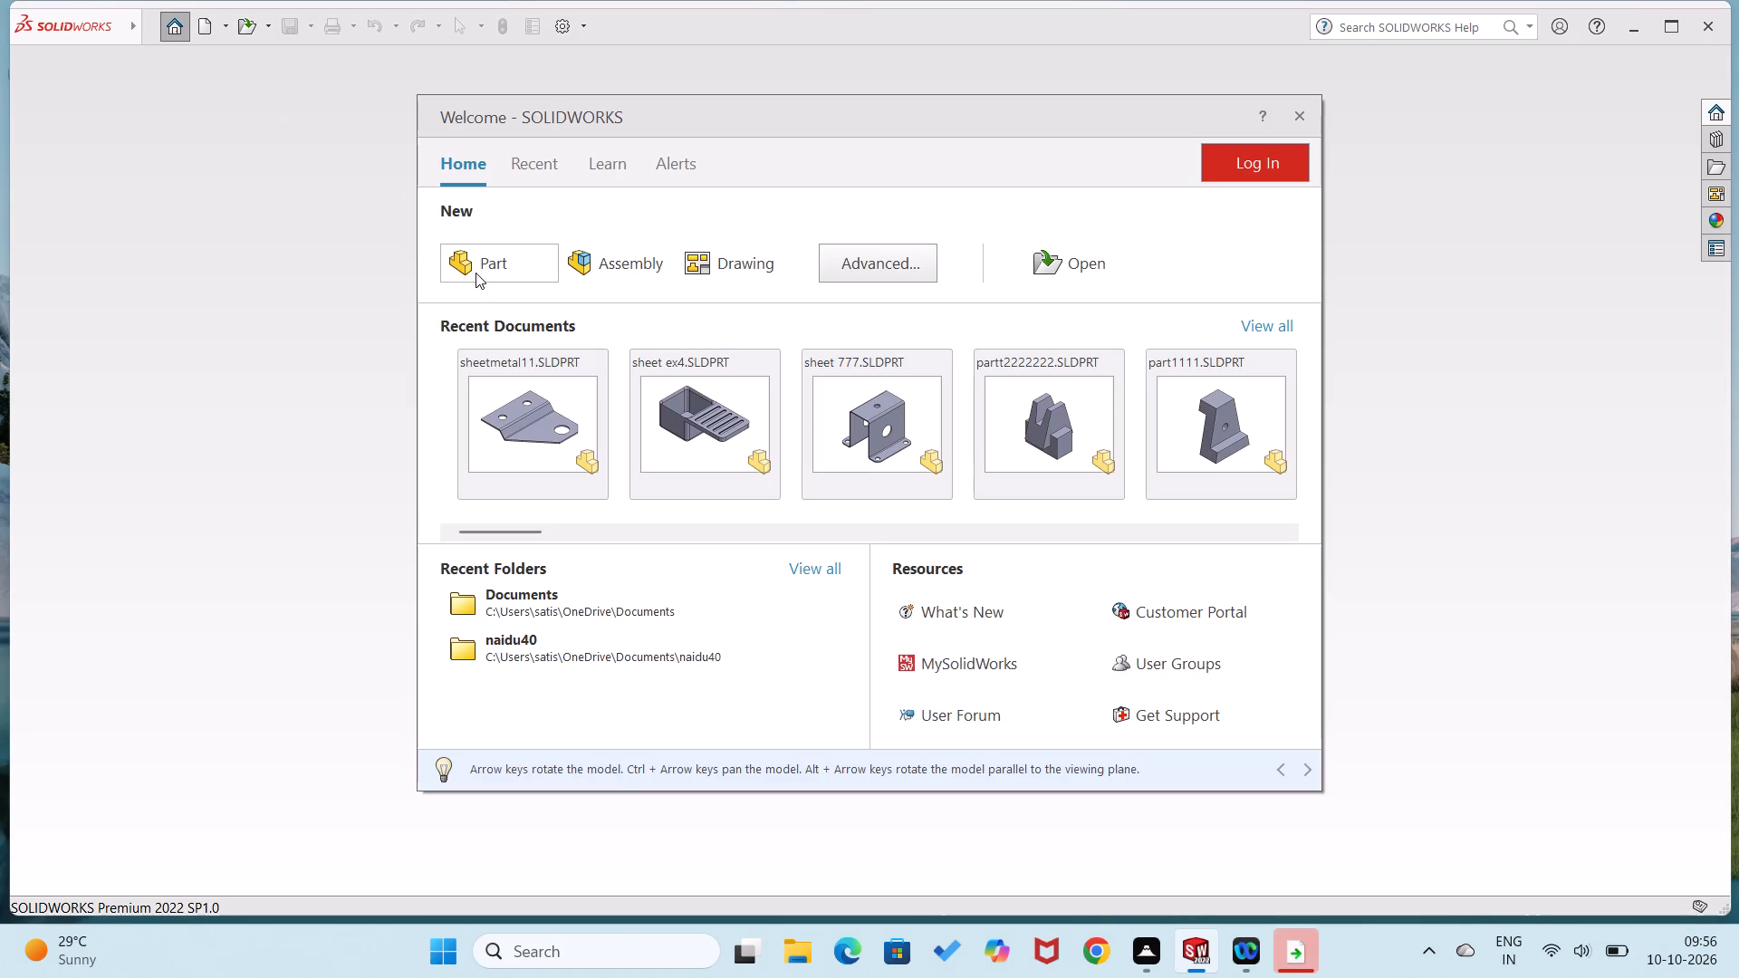
pyautogui.click(475, 274)
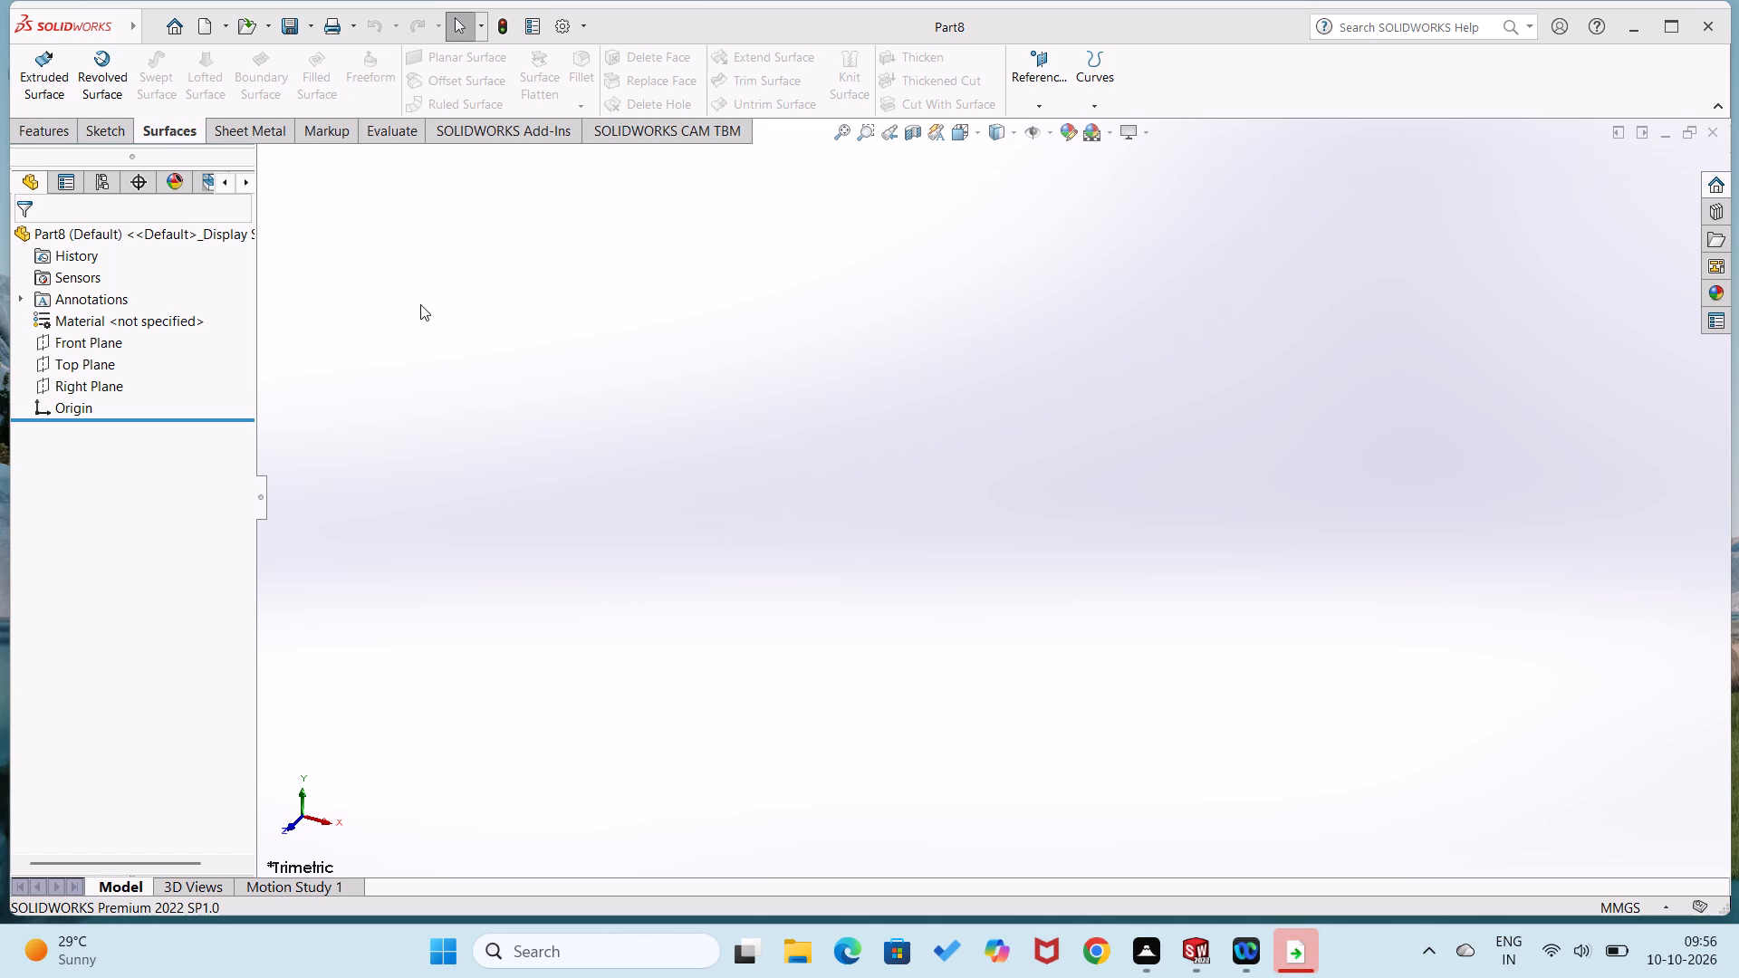
# Start a sketch on the Top Plane and draw a corner rectangle from the origin, about 73 by 59 mm.
pyautogui.rightClick(72, 362)
pyautogui.click(88, 333)
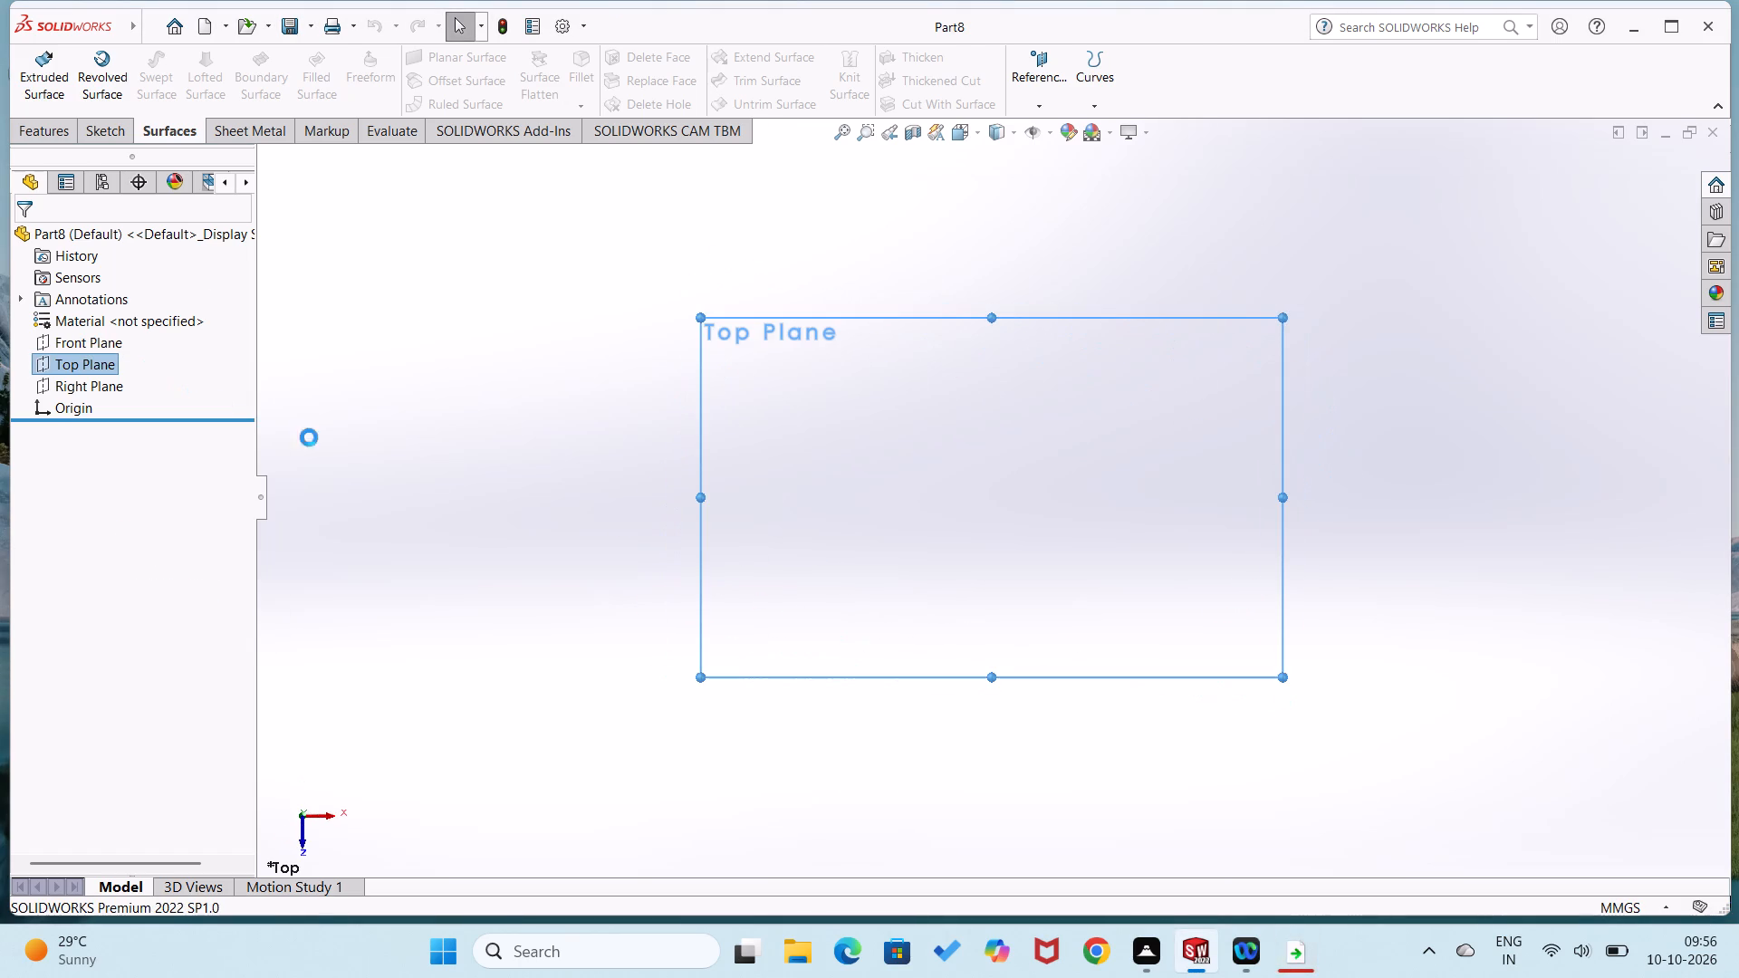
pyautogui.moveTo(655, 513); pyautogui.dragTo(470, 586, button='right')
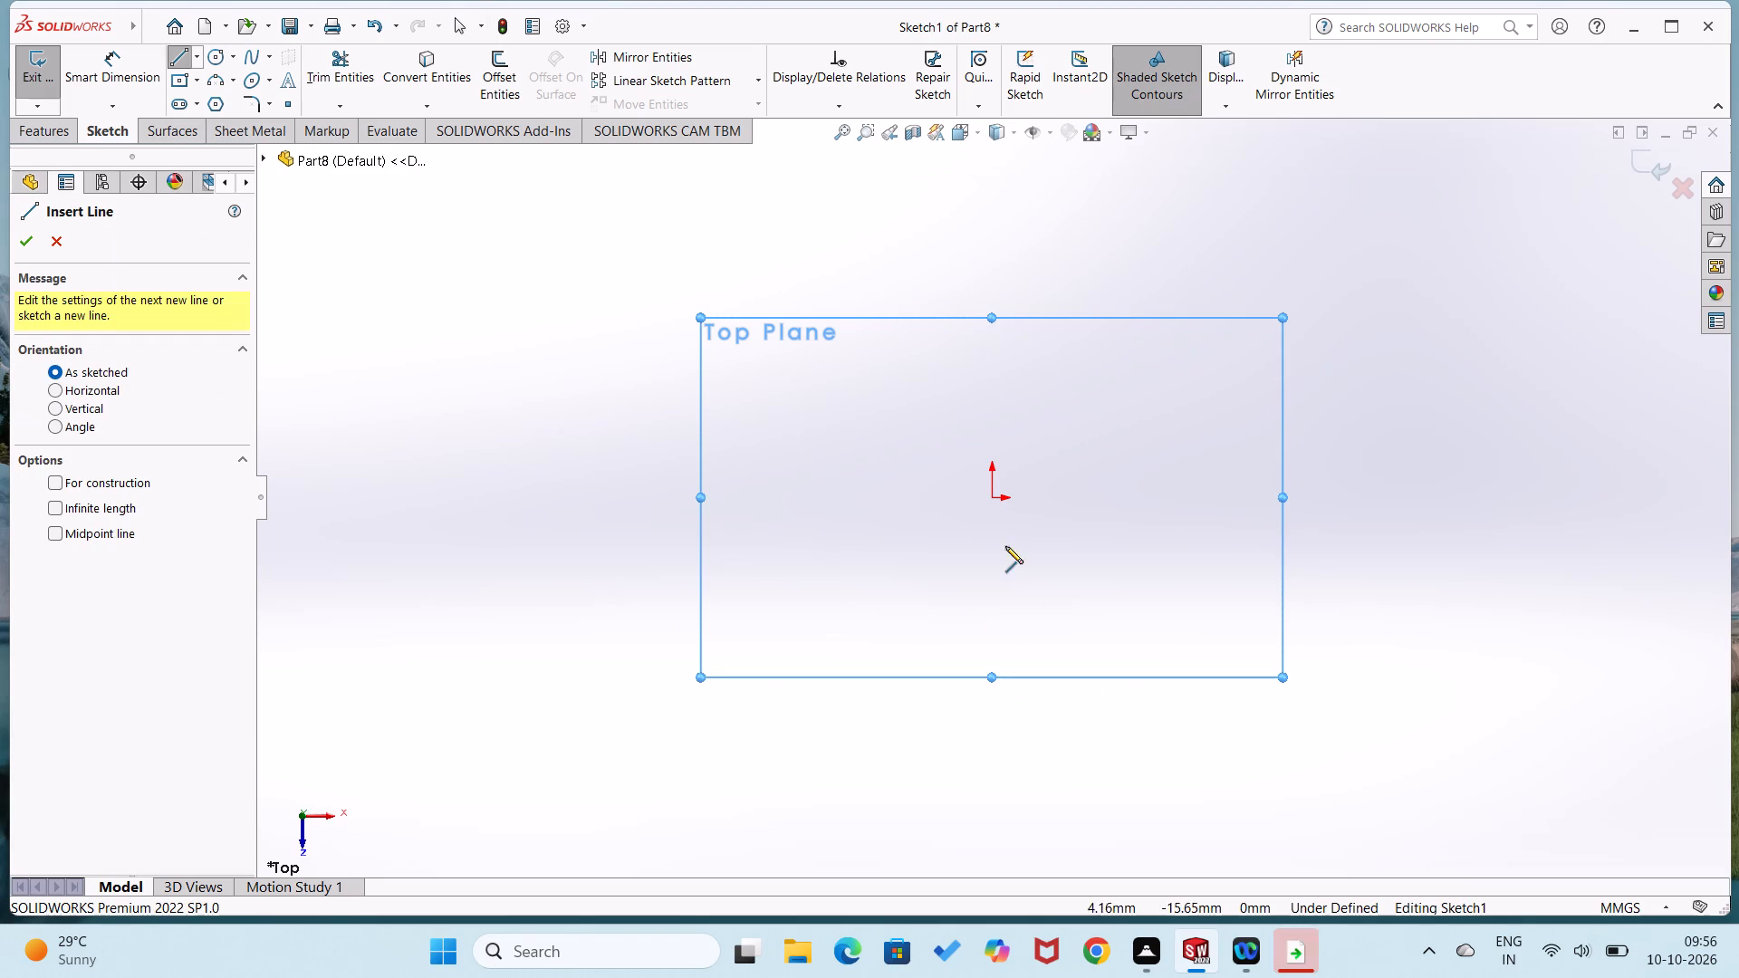
pyautogui.moveTo(975, 530); pyautogui.dragTo(956, 680, button='right')
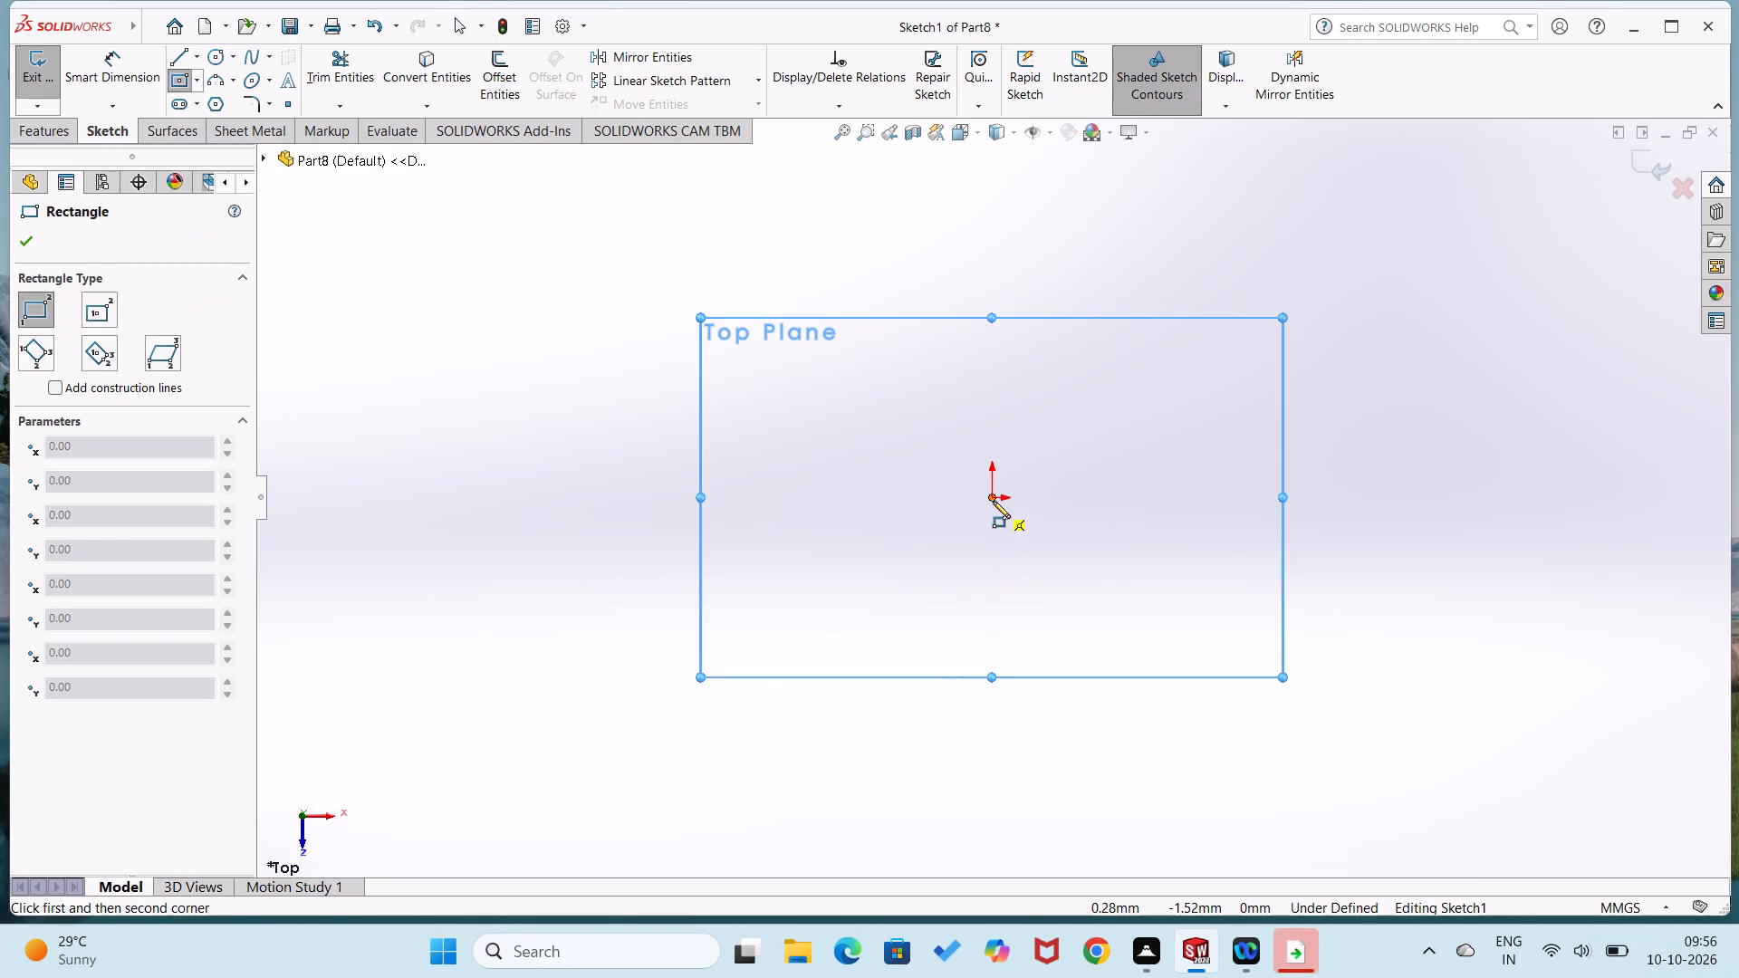
pyautogui.click(993, 501)
pyautogui.click(1229, 690)
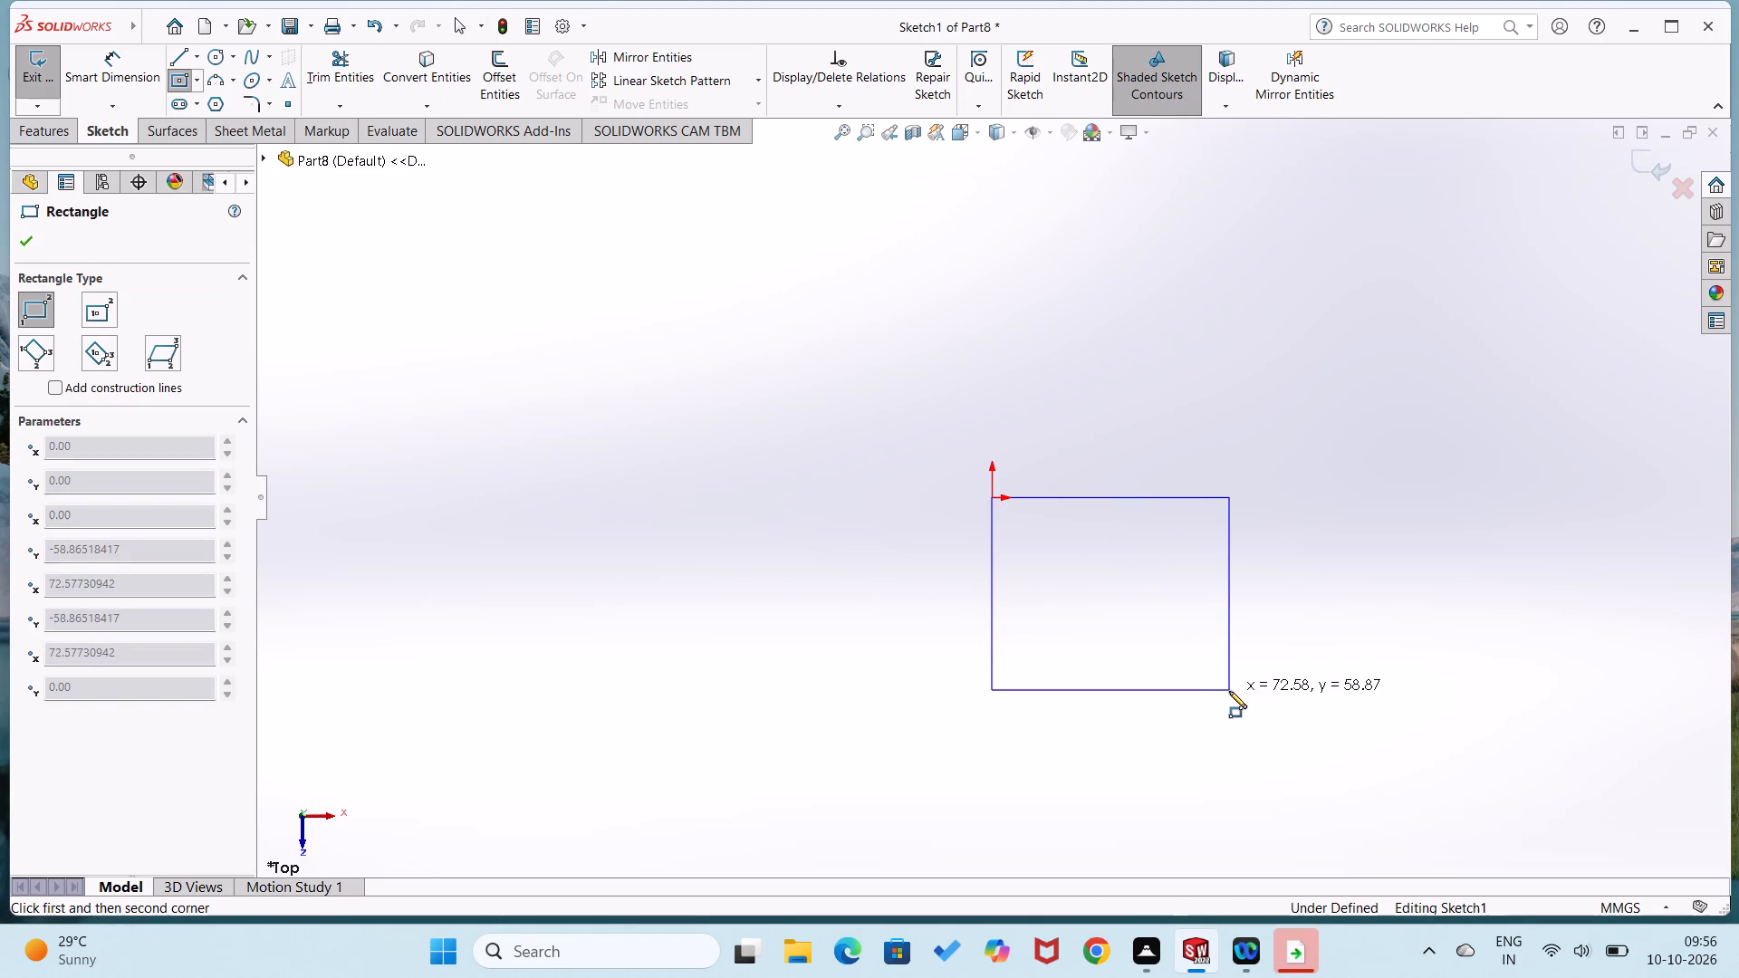
# Dimension the rectangle's vertical side to 28 mm and its horizontal side to 40 mm.
pyautogui.moveTo(804, 698); pyautogui.dragTo(804, 434, button='right')
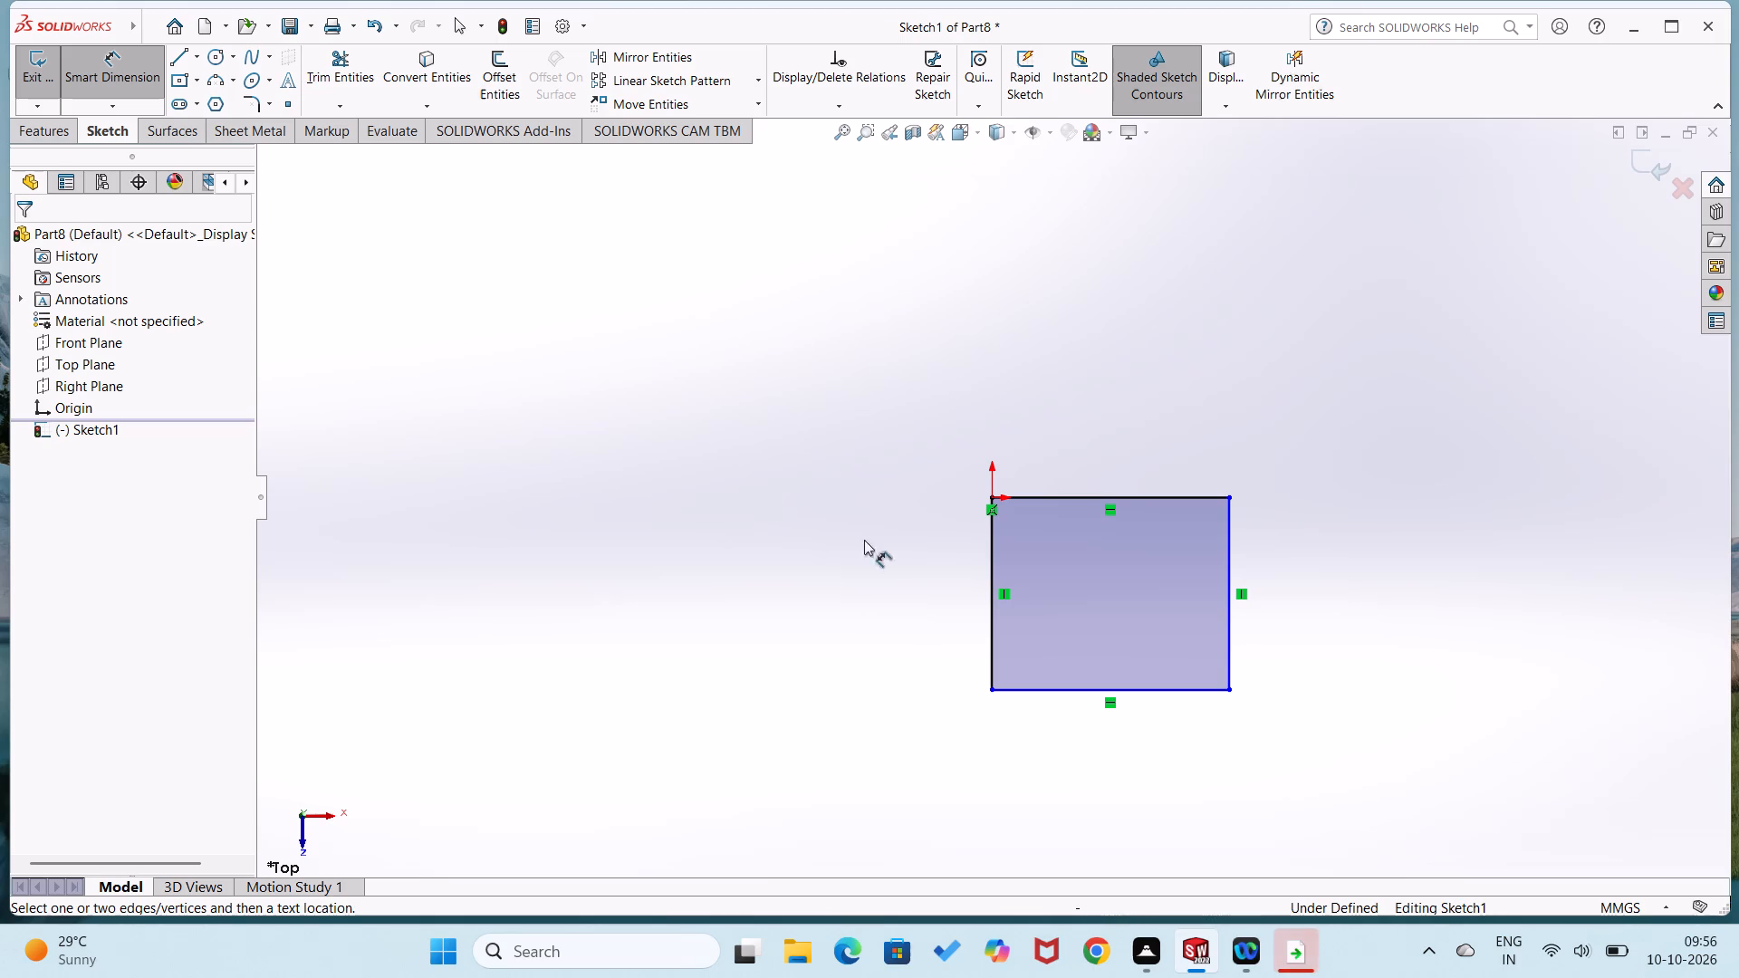
pyautogui.click(994, 638)
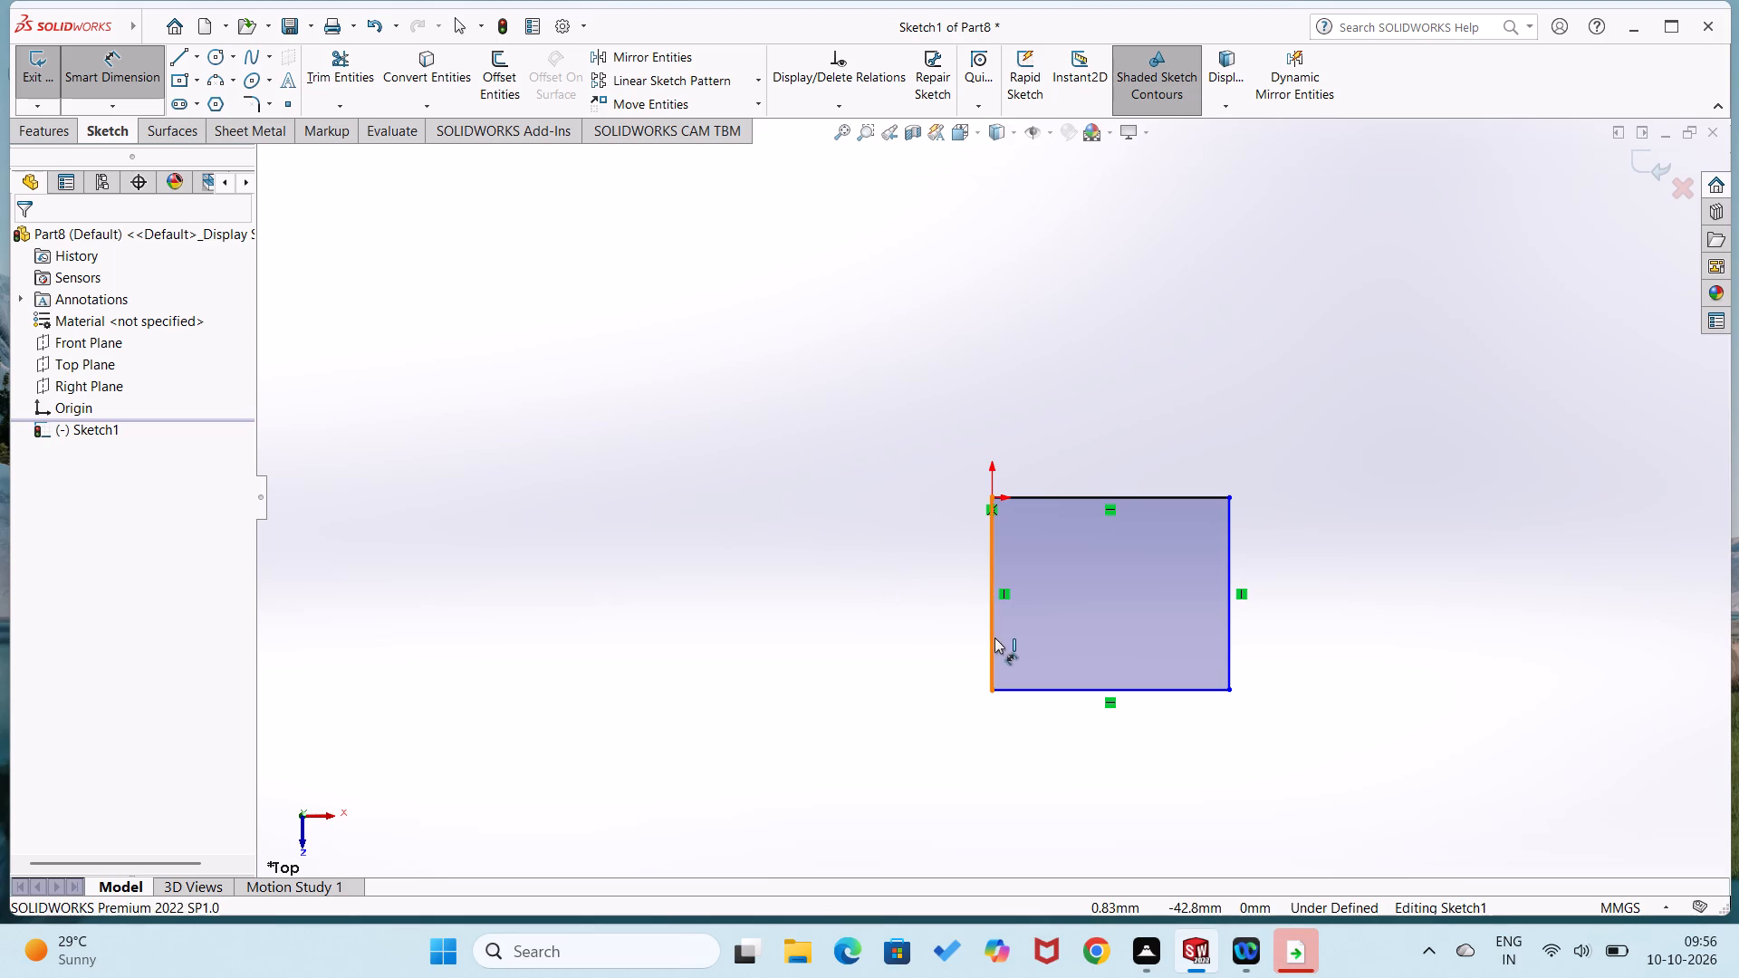
pyautogui.click(938, 638)
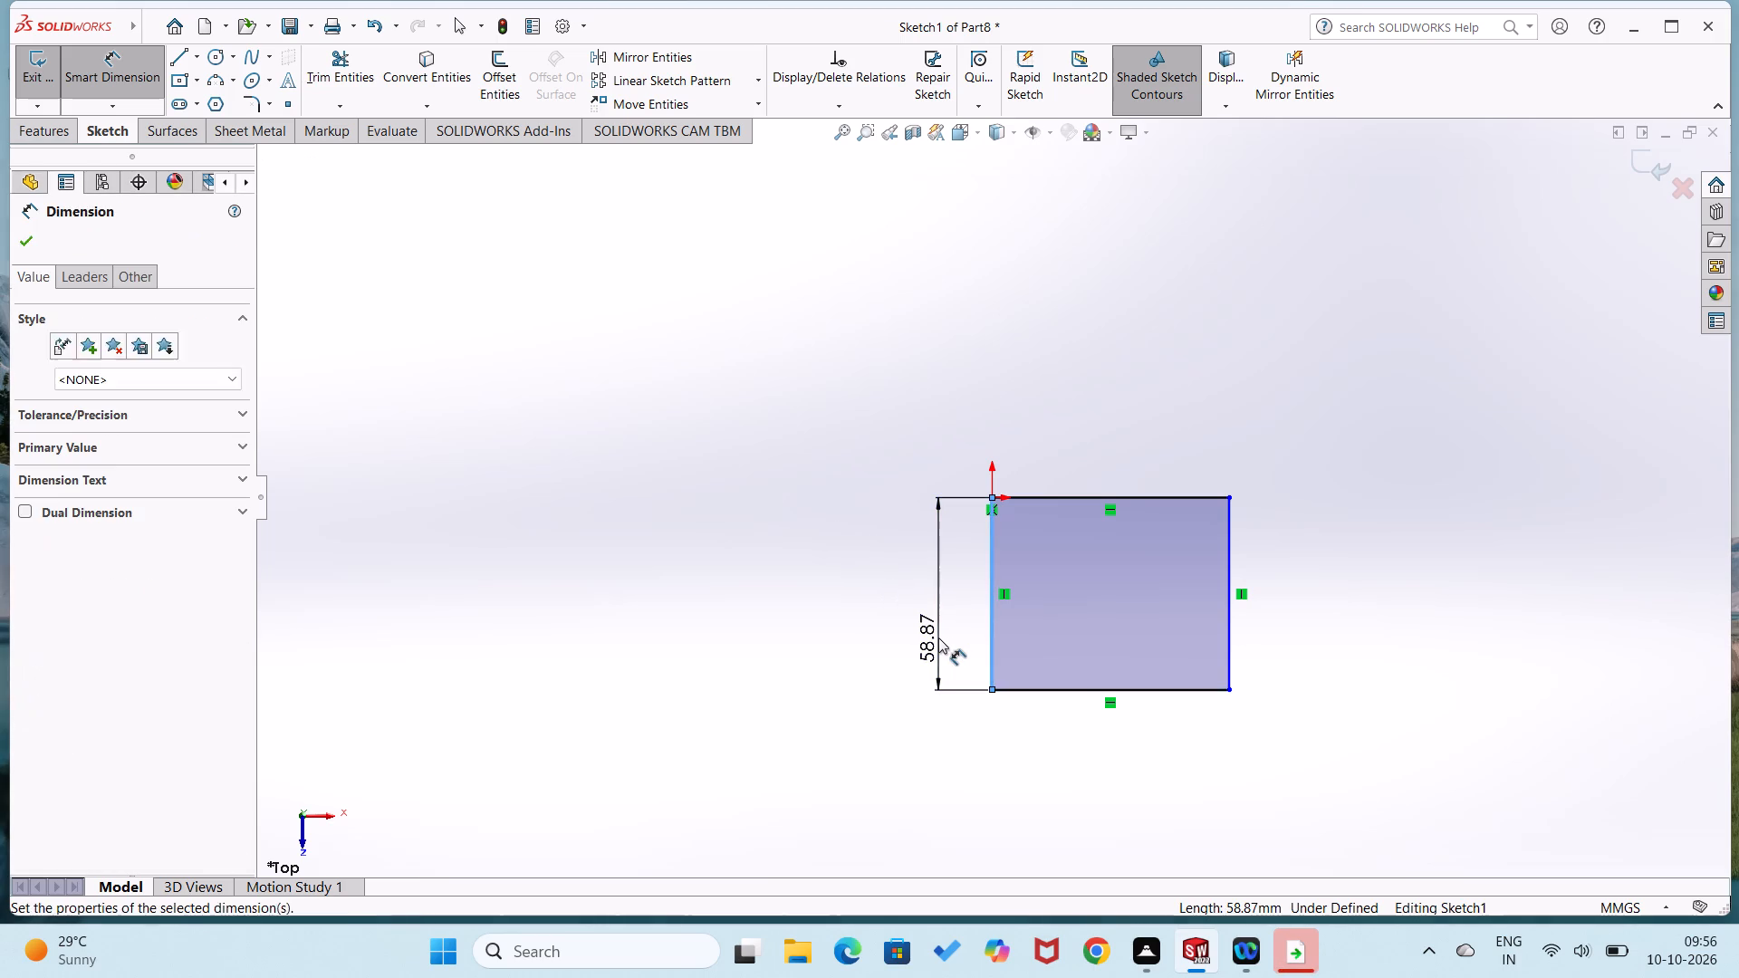
pyautogui.write('28')
pyautogui.press('Return')
pyautogui.click(868, 658)
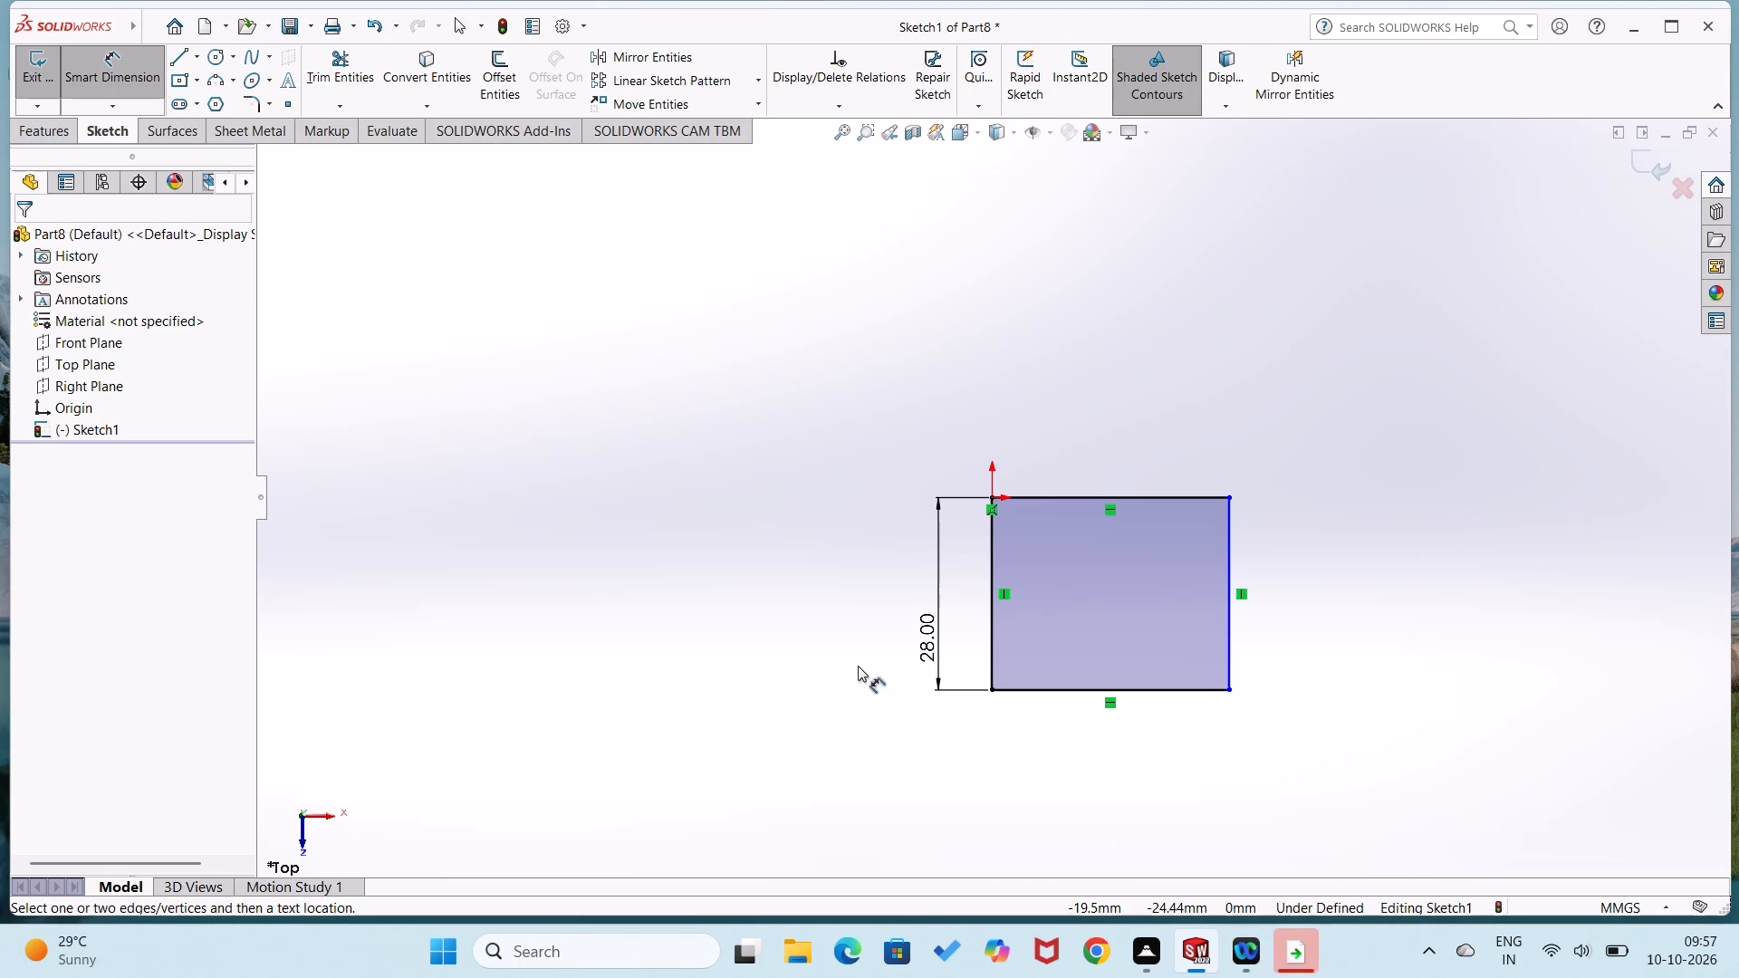
pyautogui.click(1077, 689)
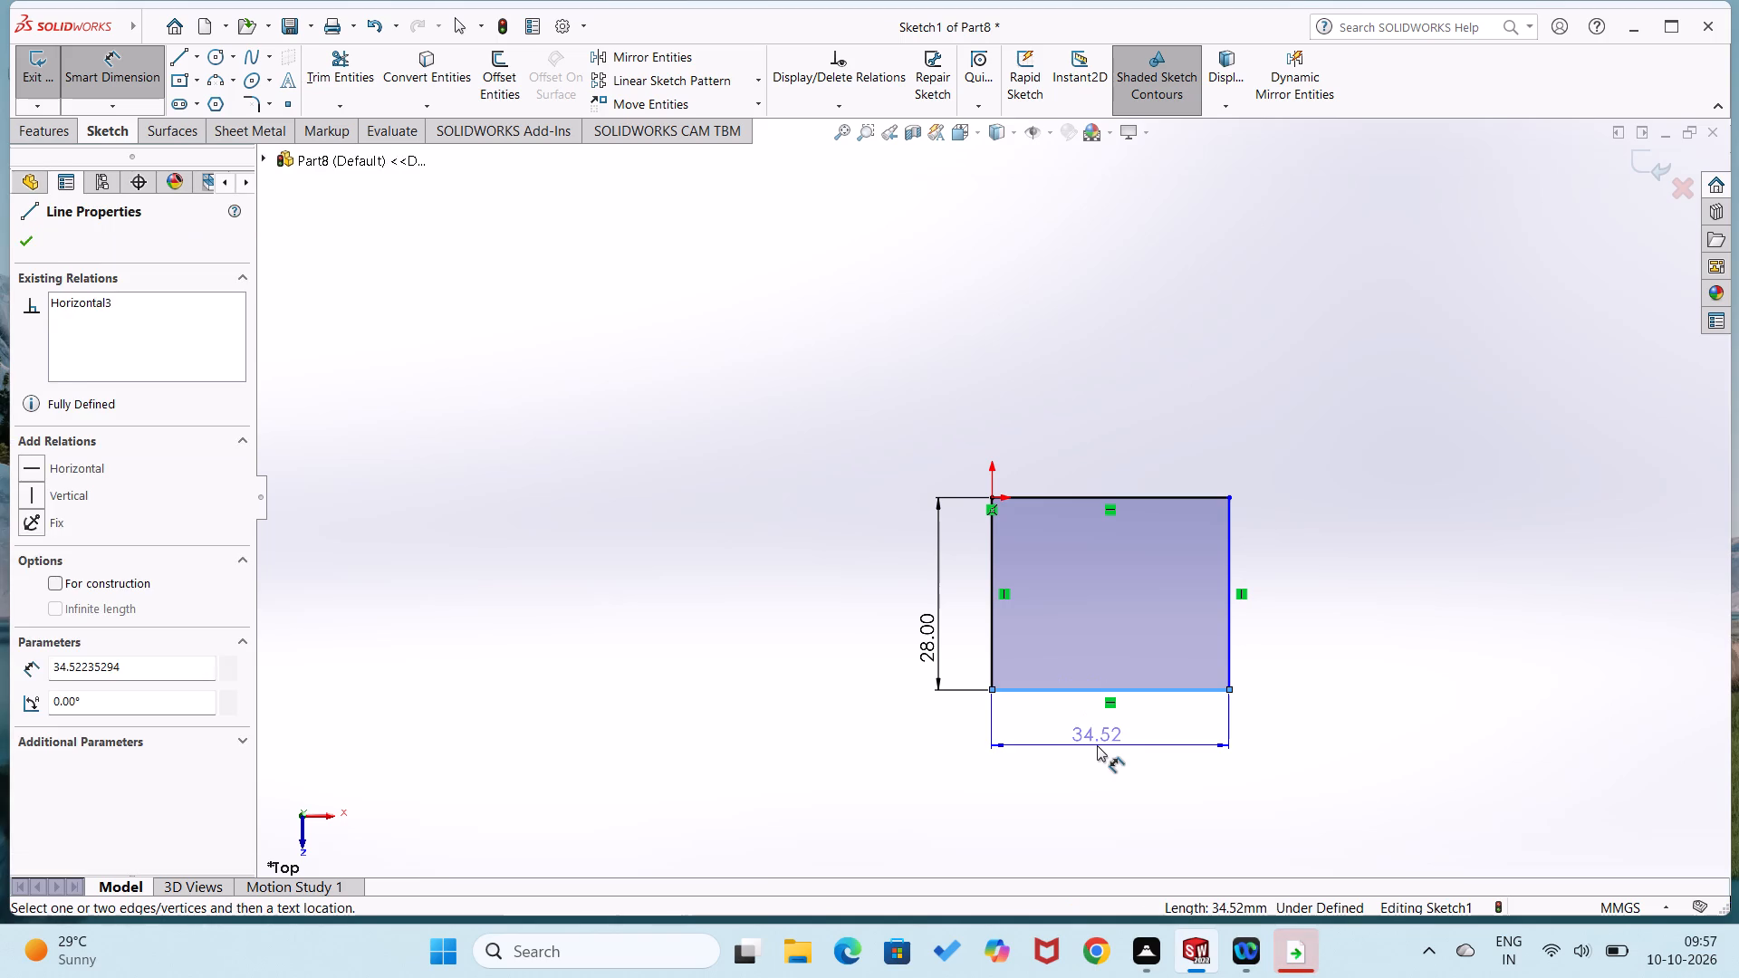
pyautogui.click(1097, 745)
pyautogui.write('40')
pyautogui.press('Return')
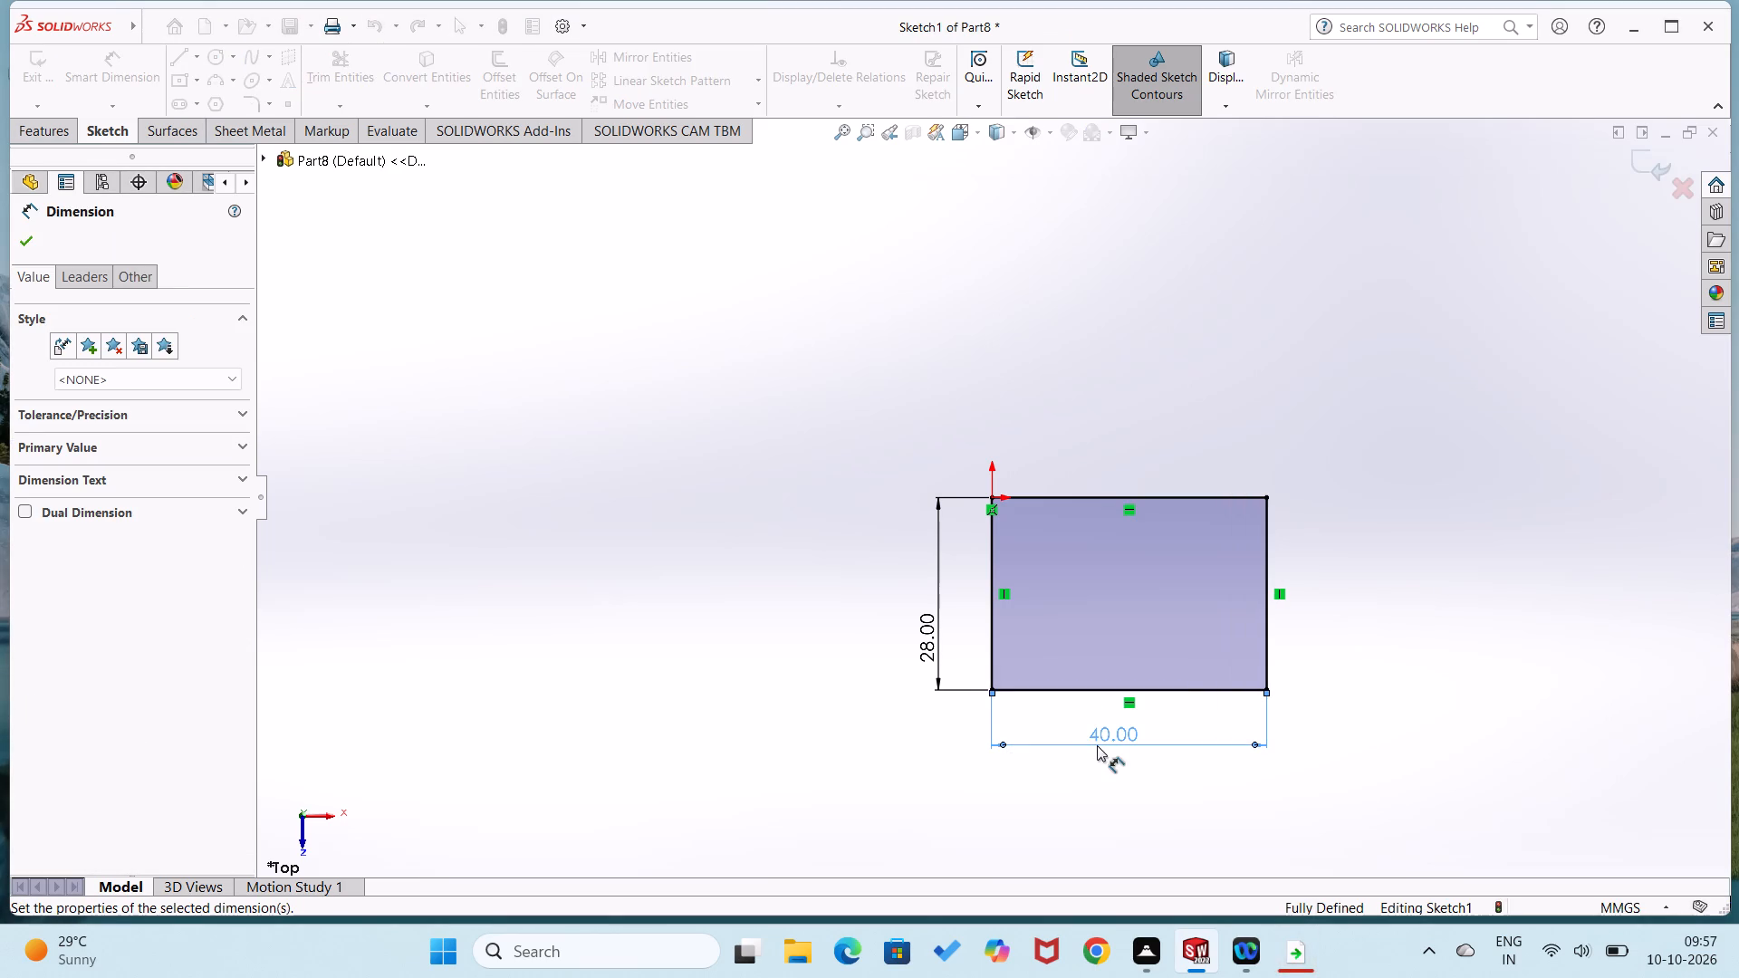
pyautogui.click(914, 745)
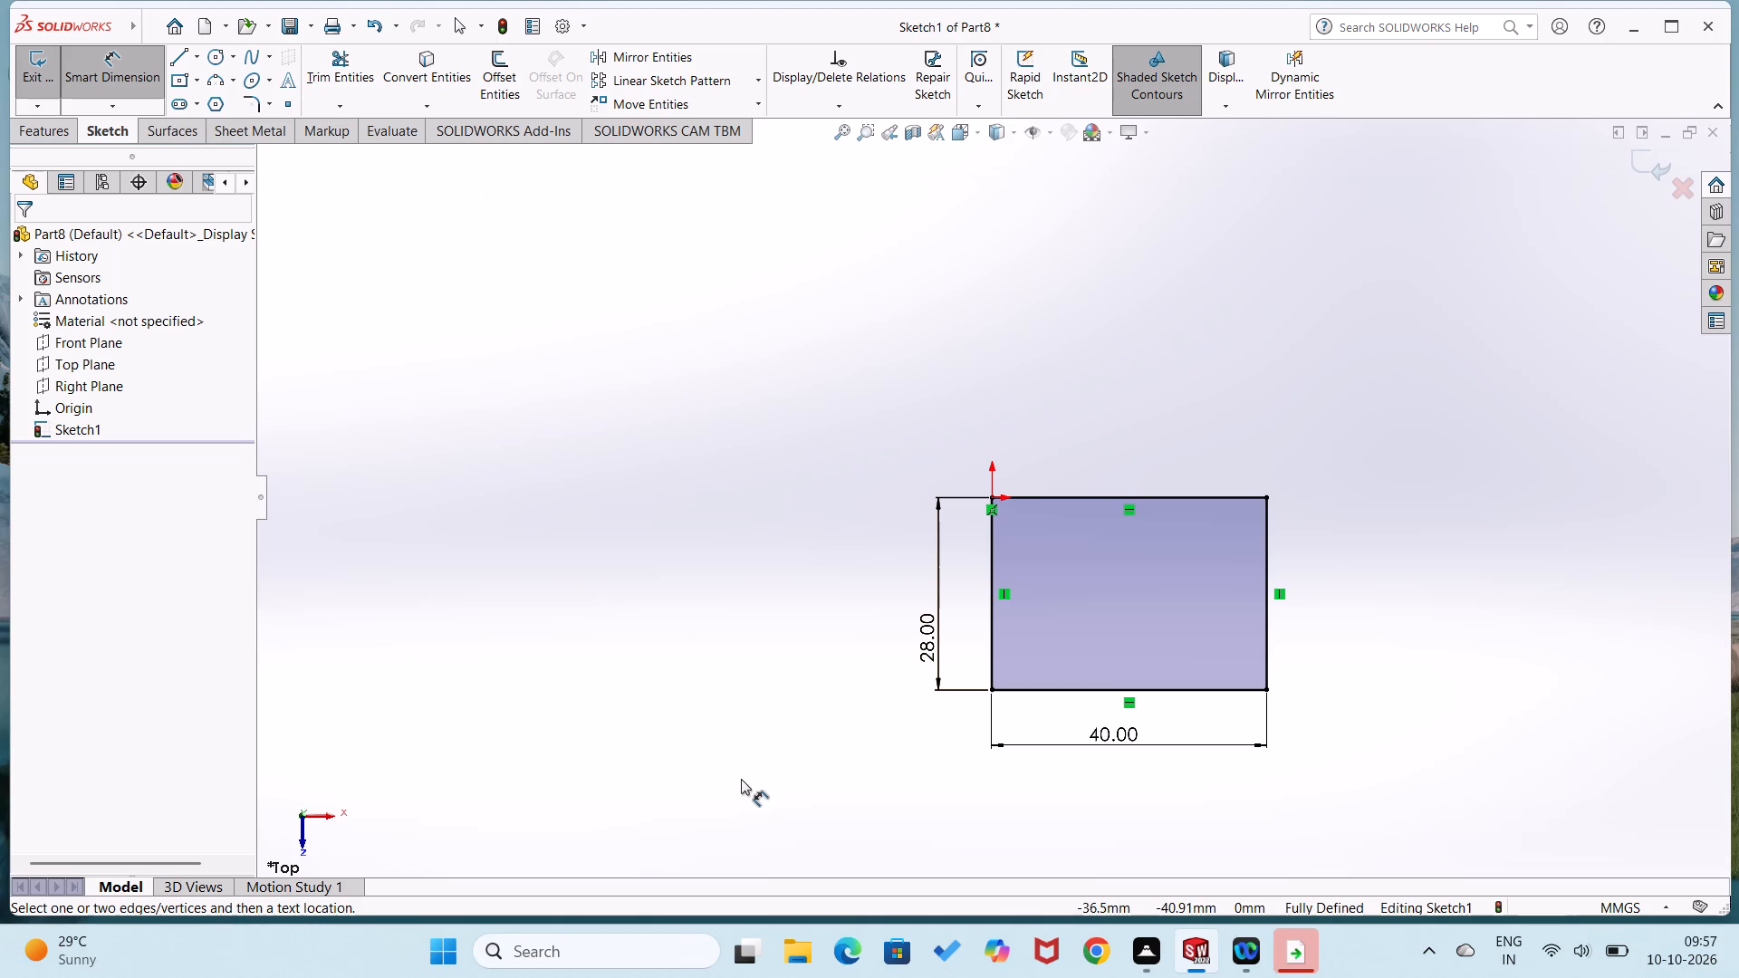
# Create a sheet metal base flange from the rectangle sketch with a thickness of 1.5 mm.
pyautogui.click(264, 136)
pyautogui.click(75, 74)
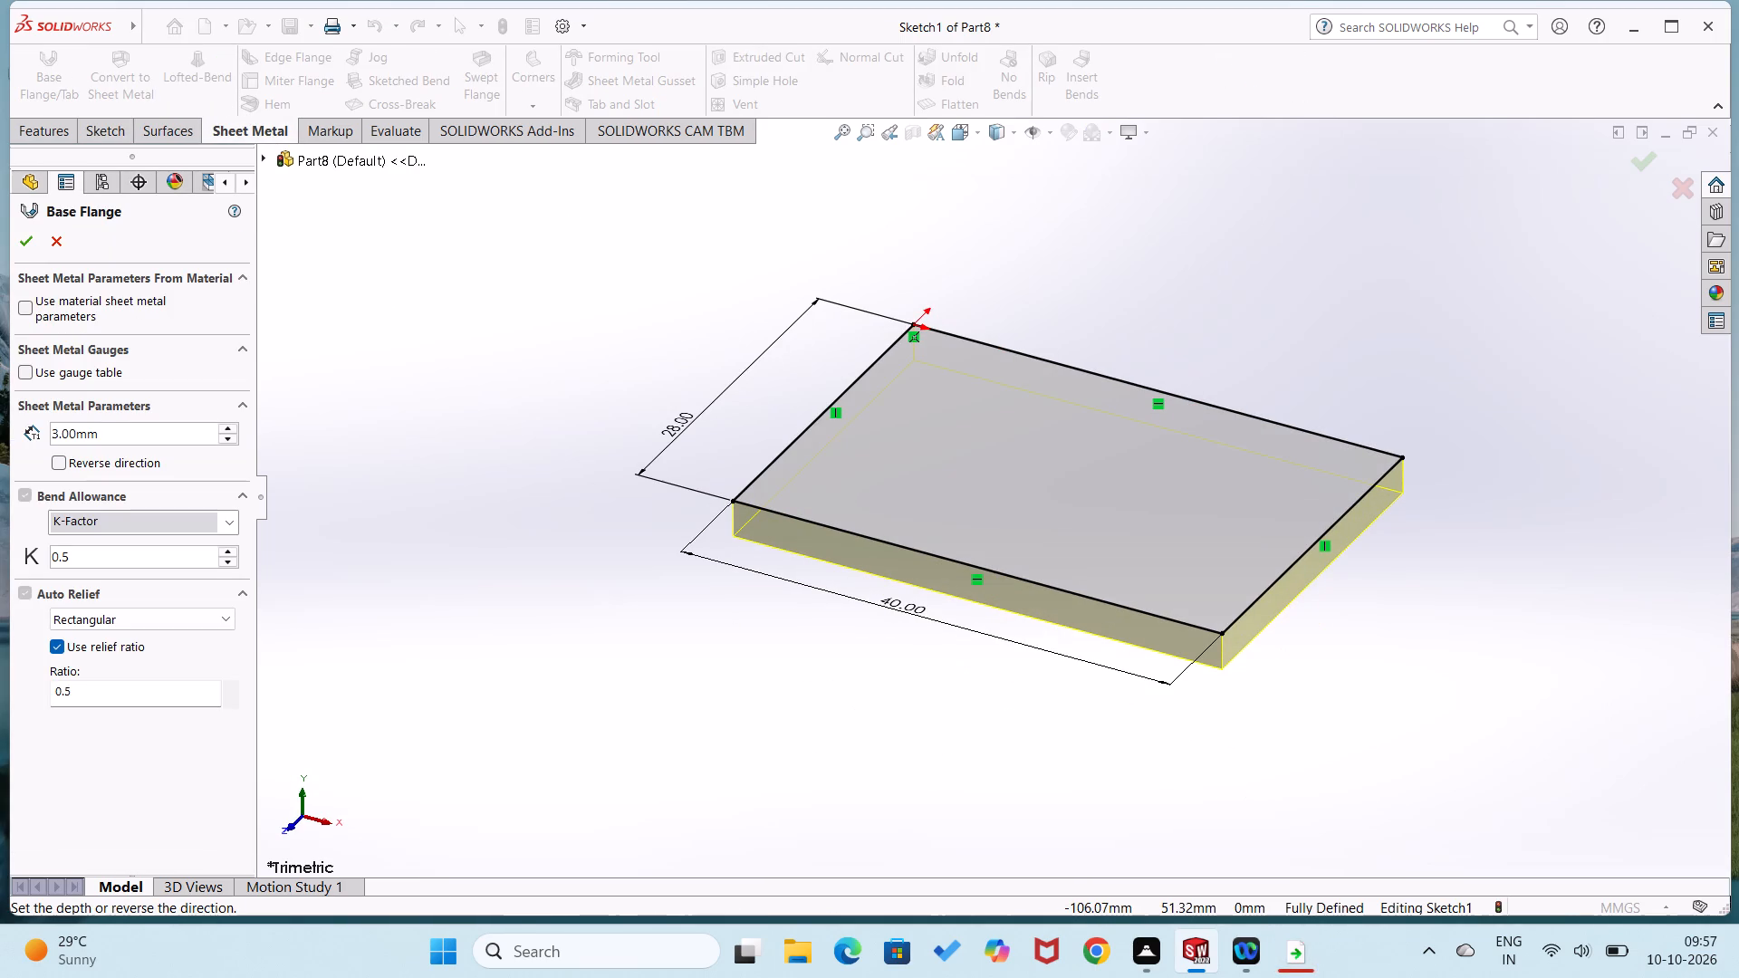
pyautogui.moveTo(124, 428); pyautogui.dragTo(0, 426)
pyautogui.write('1.5')
pyautogui.press('Return')
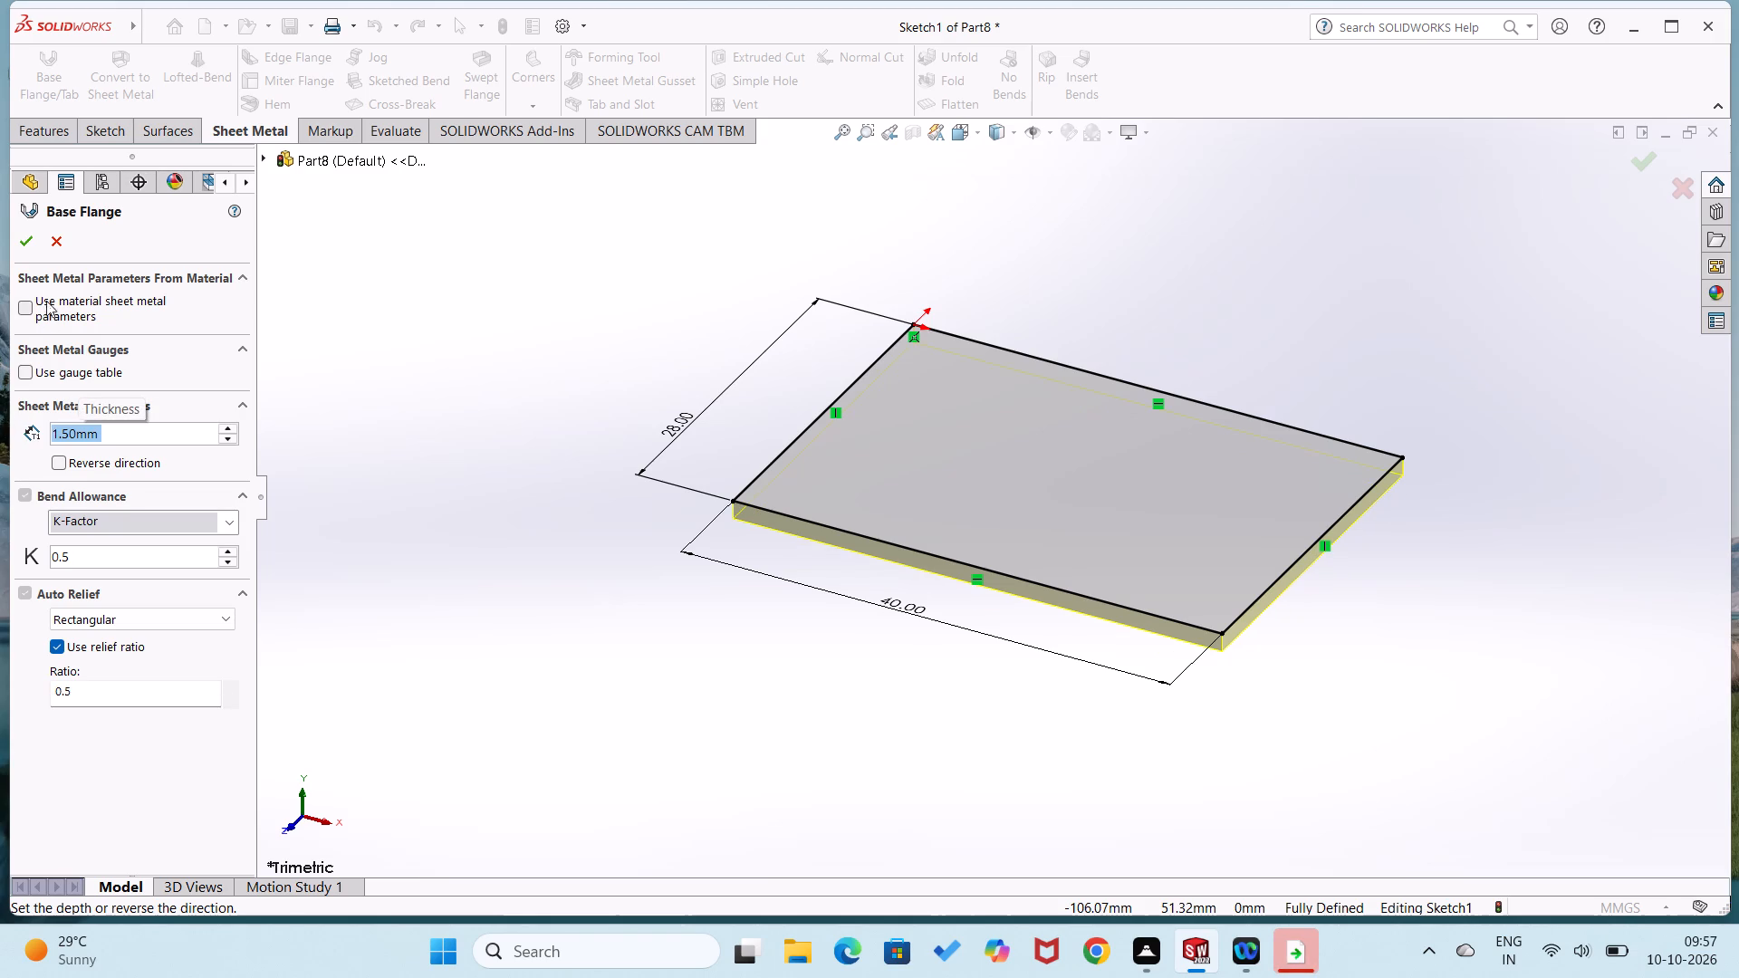
pyautogui.click(29, 241)
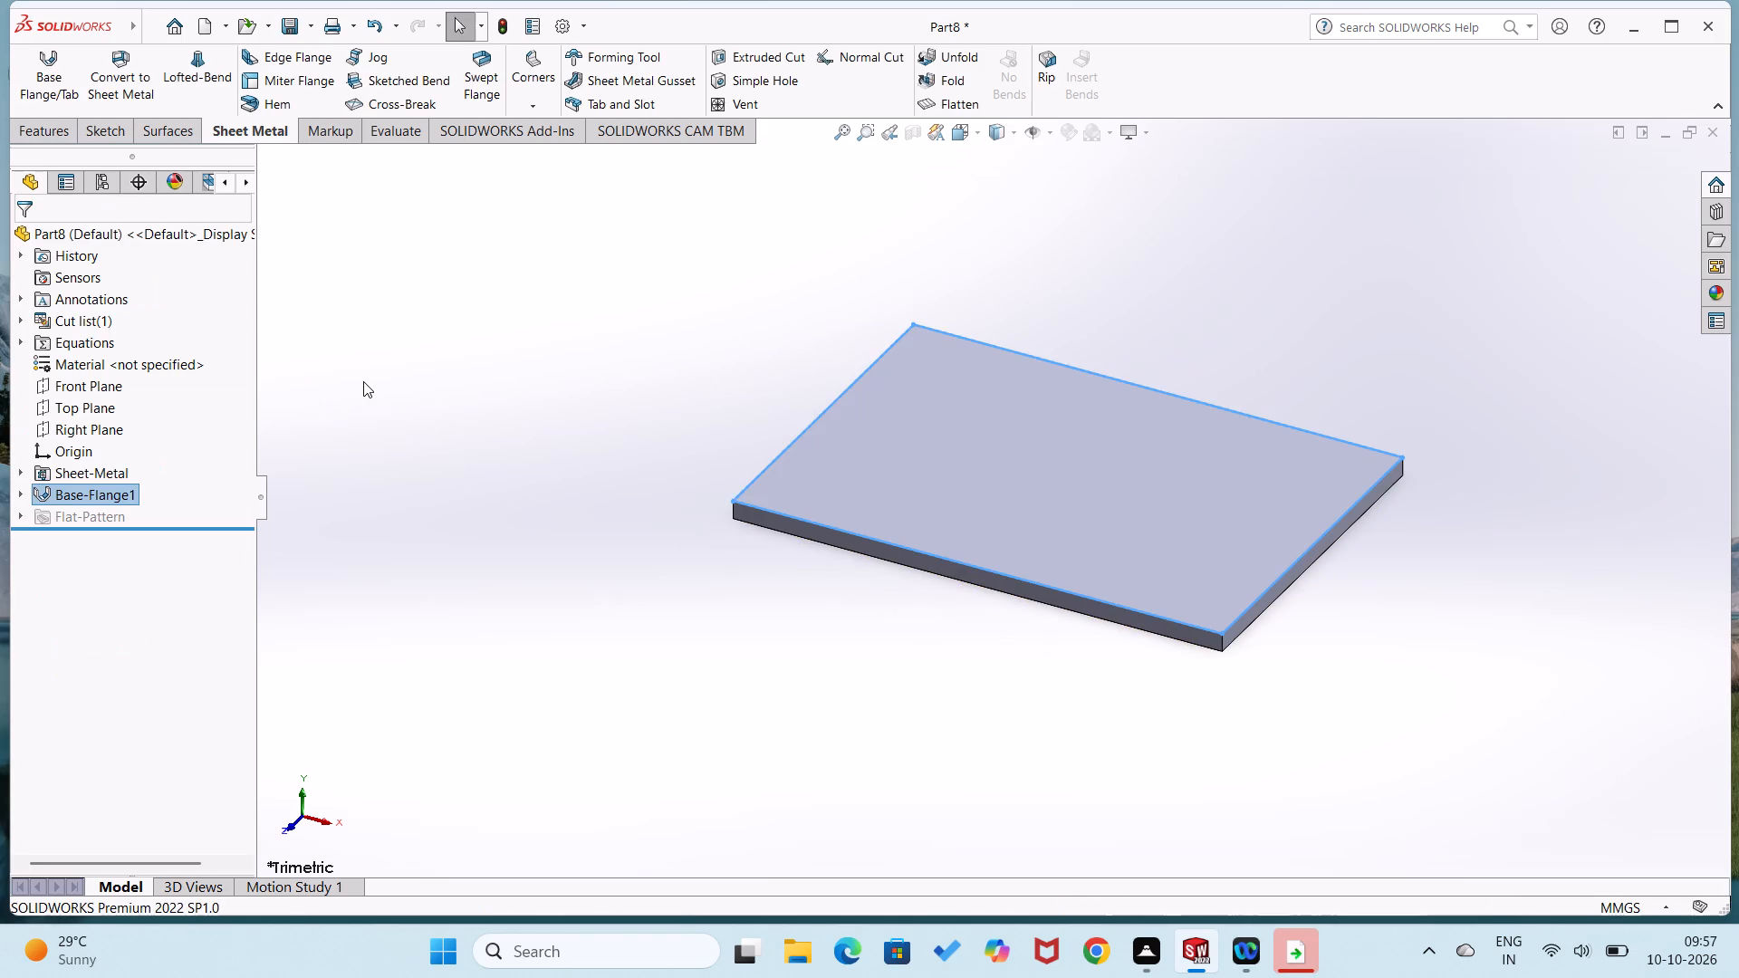
pyautogui.click(383, 408)
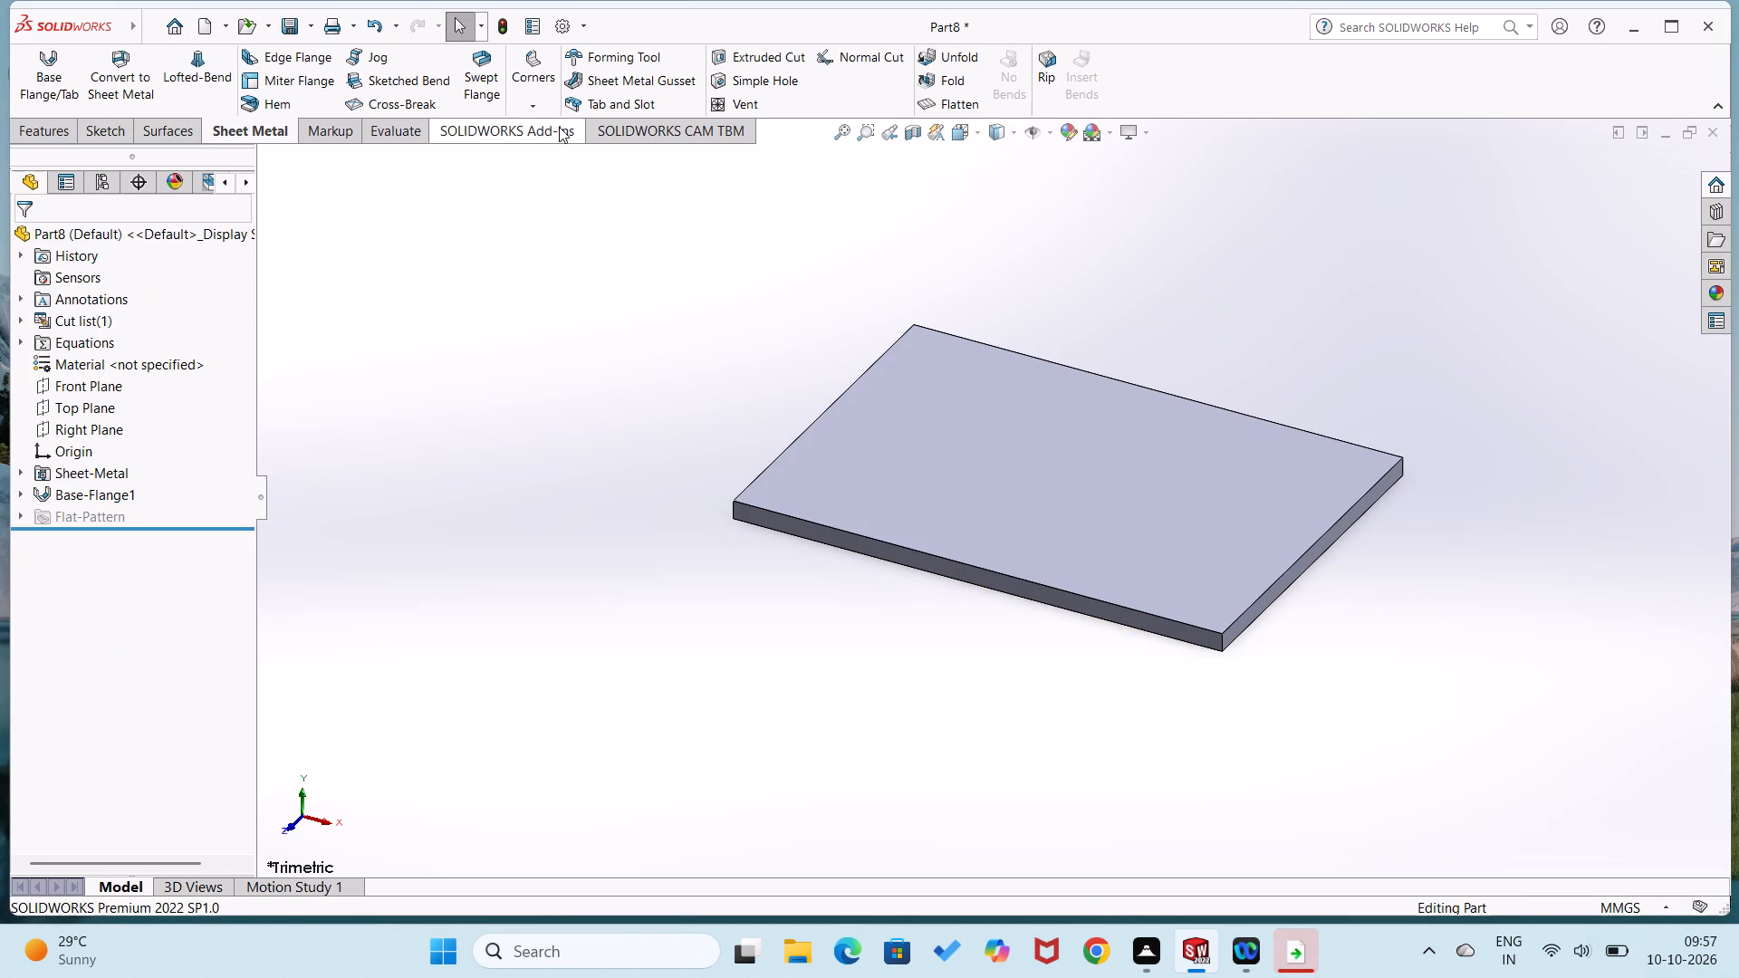
# Fillet the short vertical edge at the plate's front-left corner with a constant 15 mm radius.
pyautogui.click(69, 126)
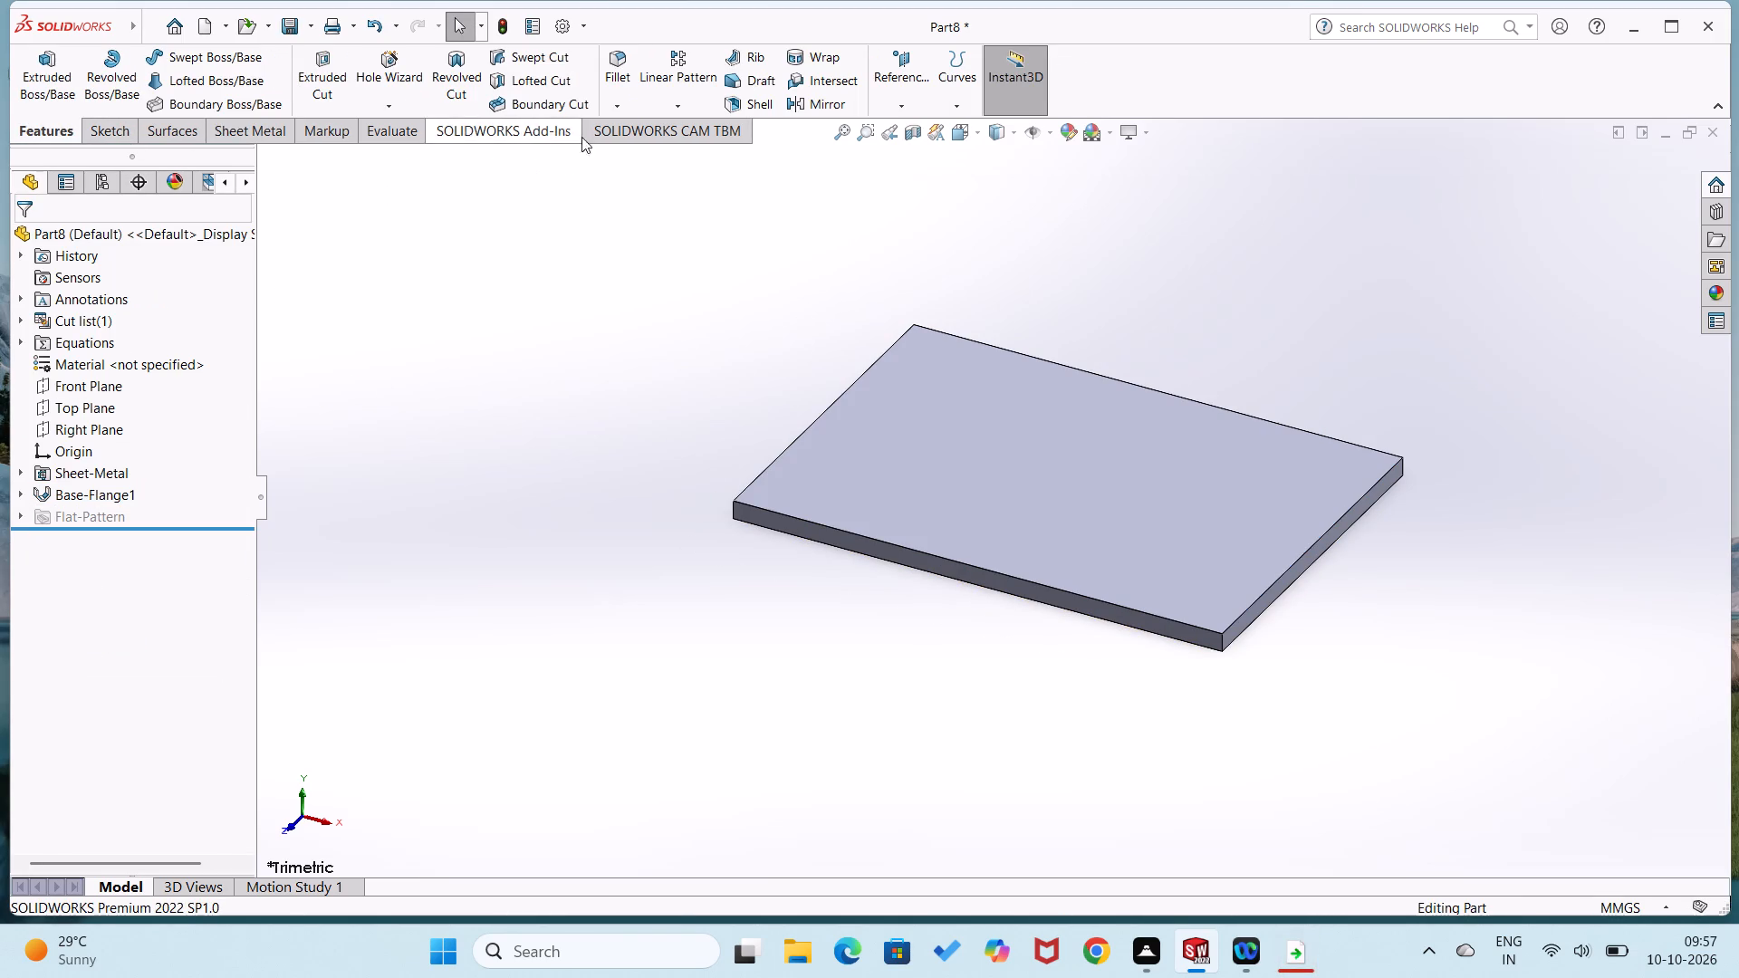
pyautogui.click(612, 102)
pyautogui.click(647, 133)
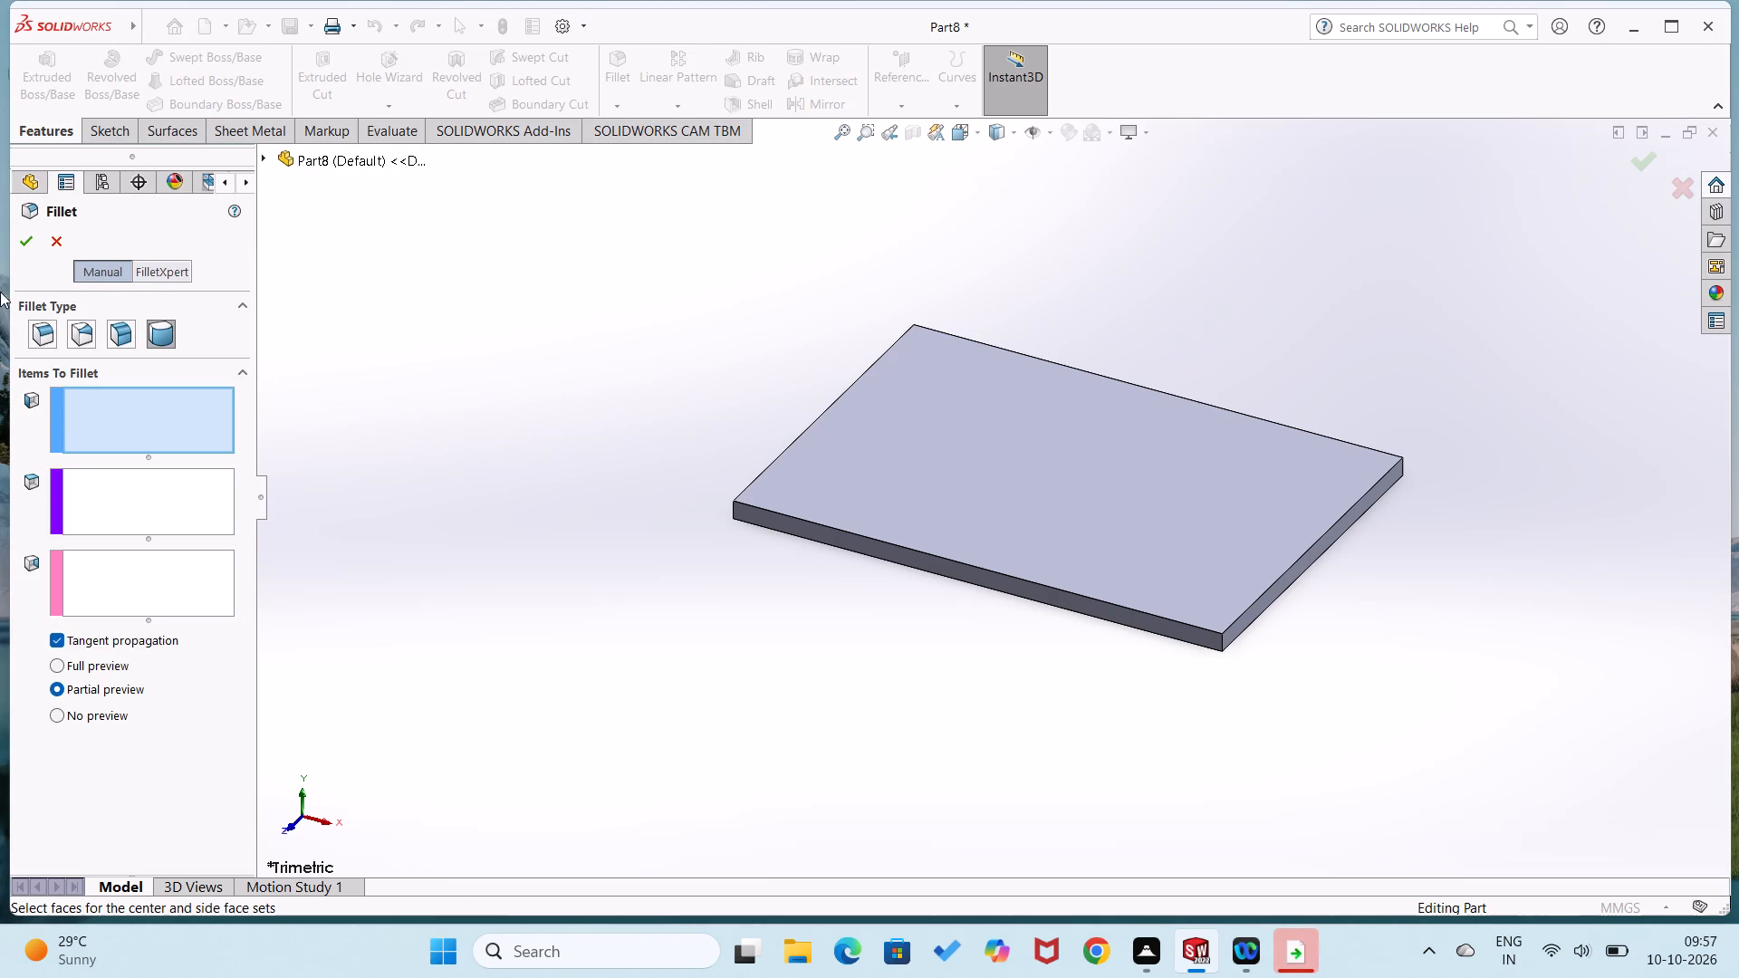
pyautogui.click(42, 331)
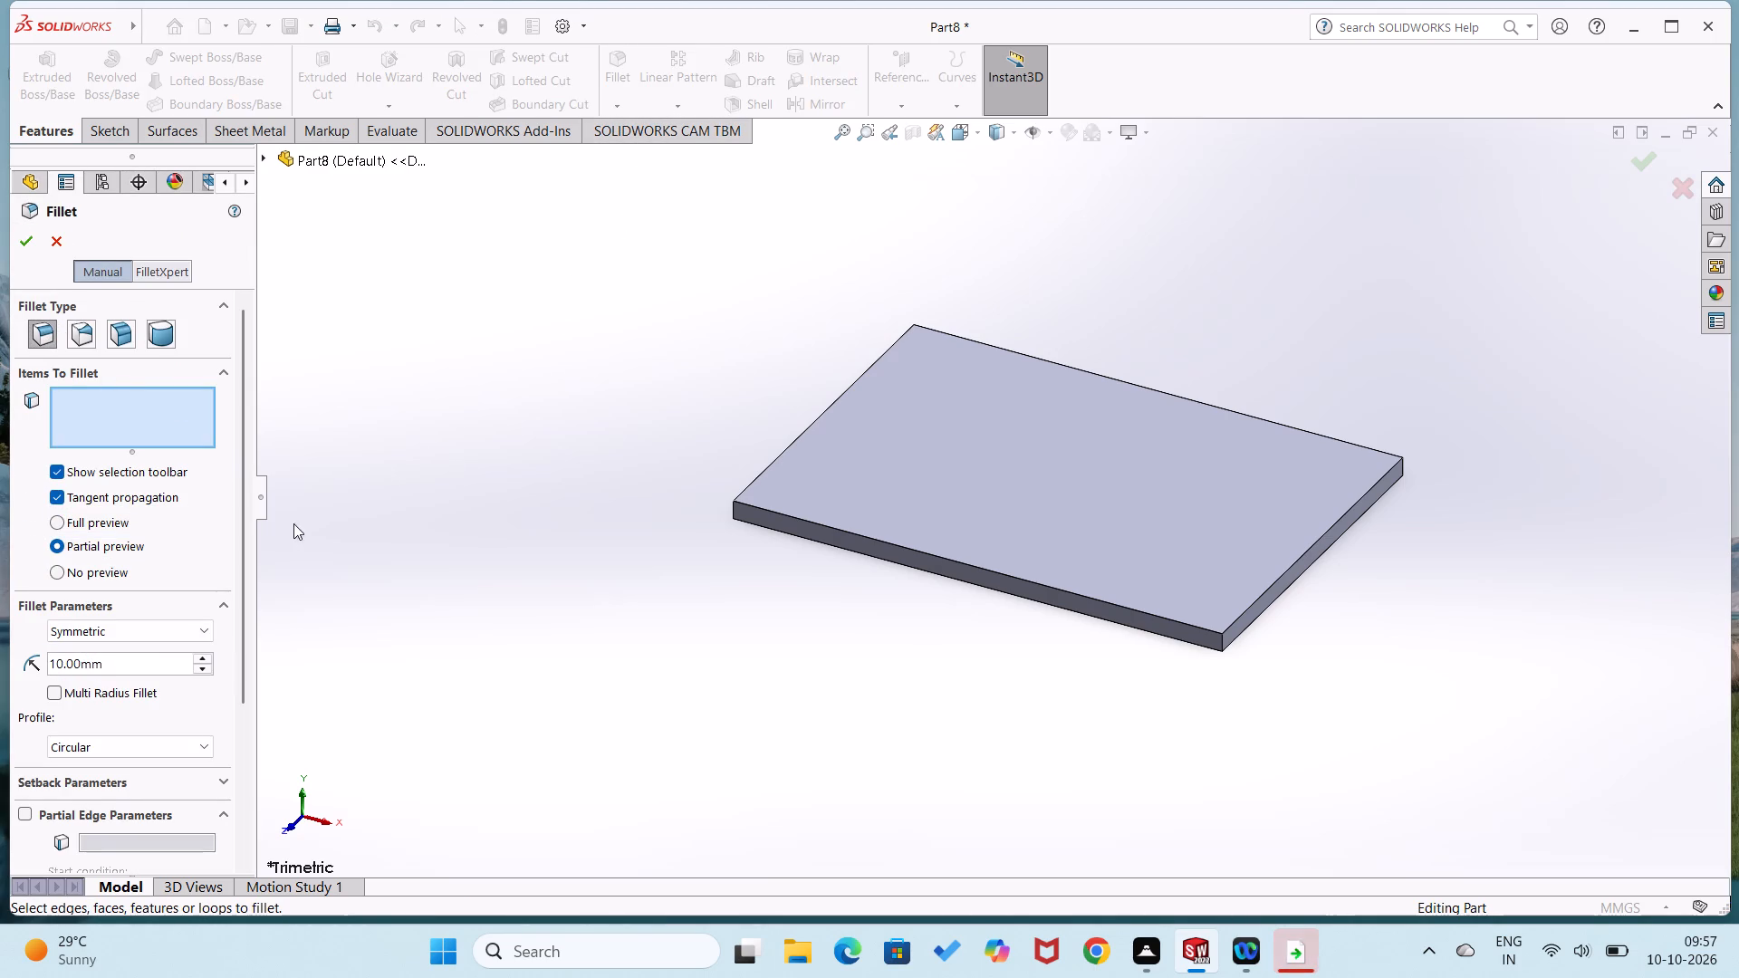
pyautogui.click(126, 654)
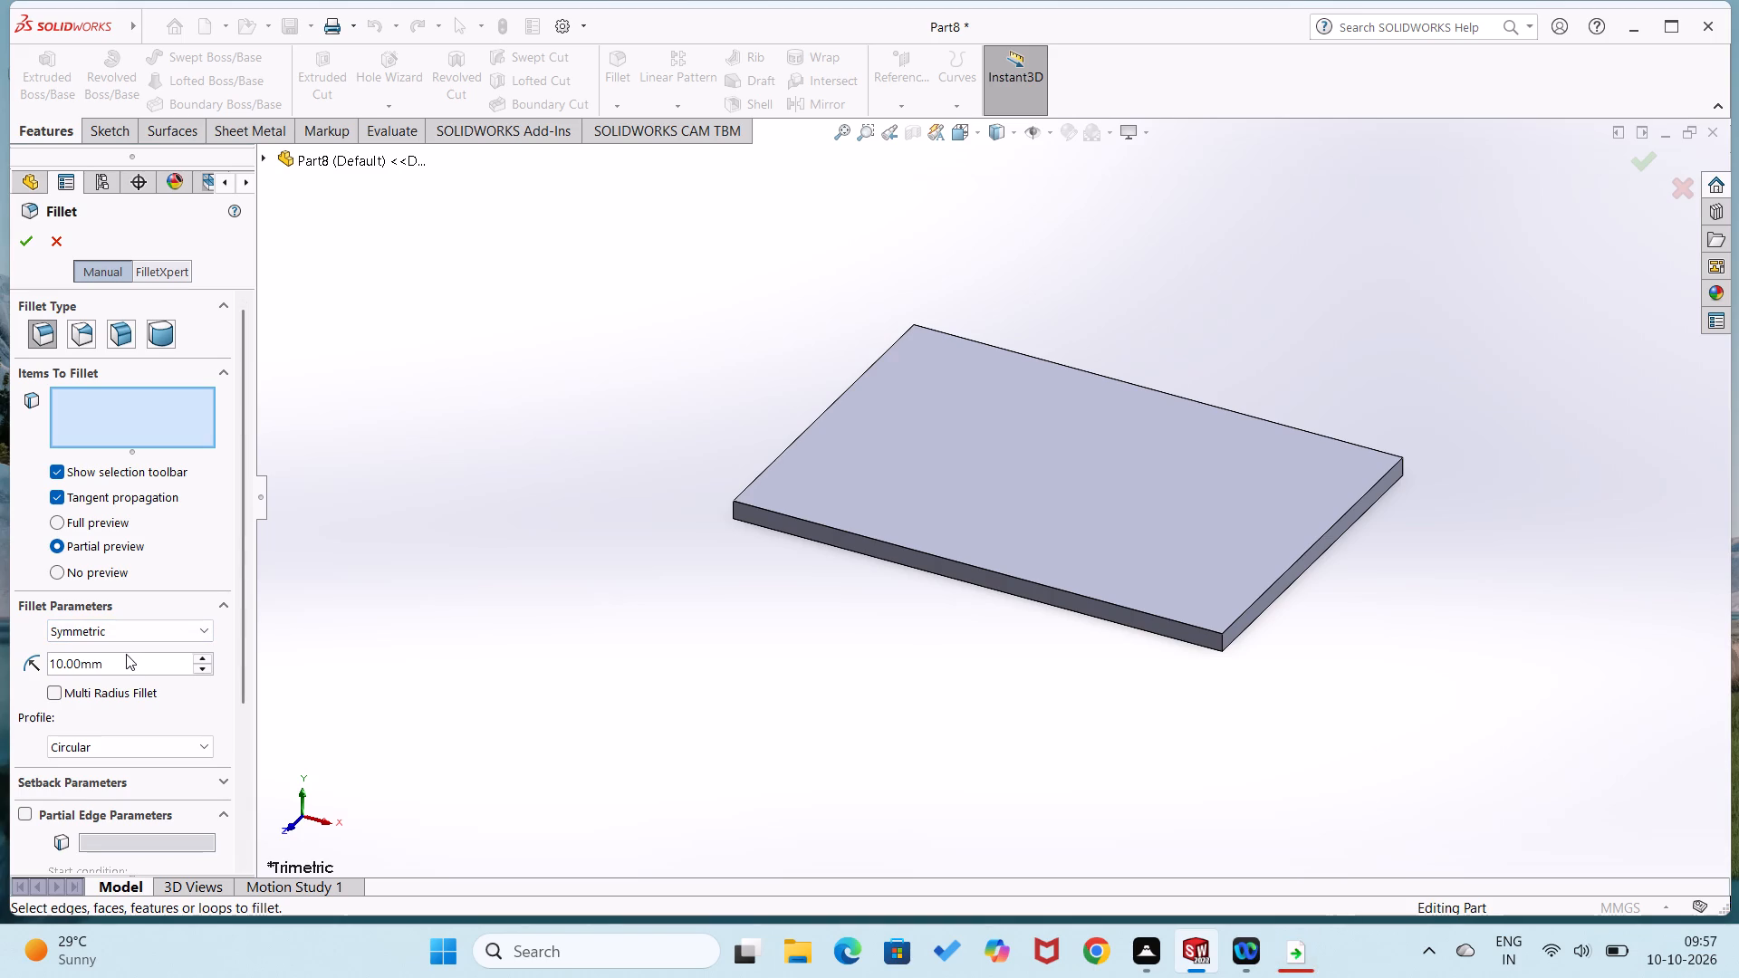
pyautogui.click(126, 659)
pyautogui.moveTo(126, 660); pyautogui.dragTo(68, 657)
pyautogui.moveTo(152, 664); pyautogui.dragTo(25, 631)
pyautogui.write('15')
pyautogui.press('Return')
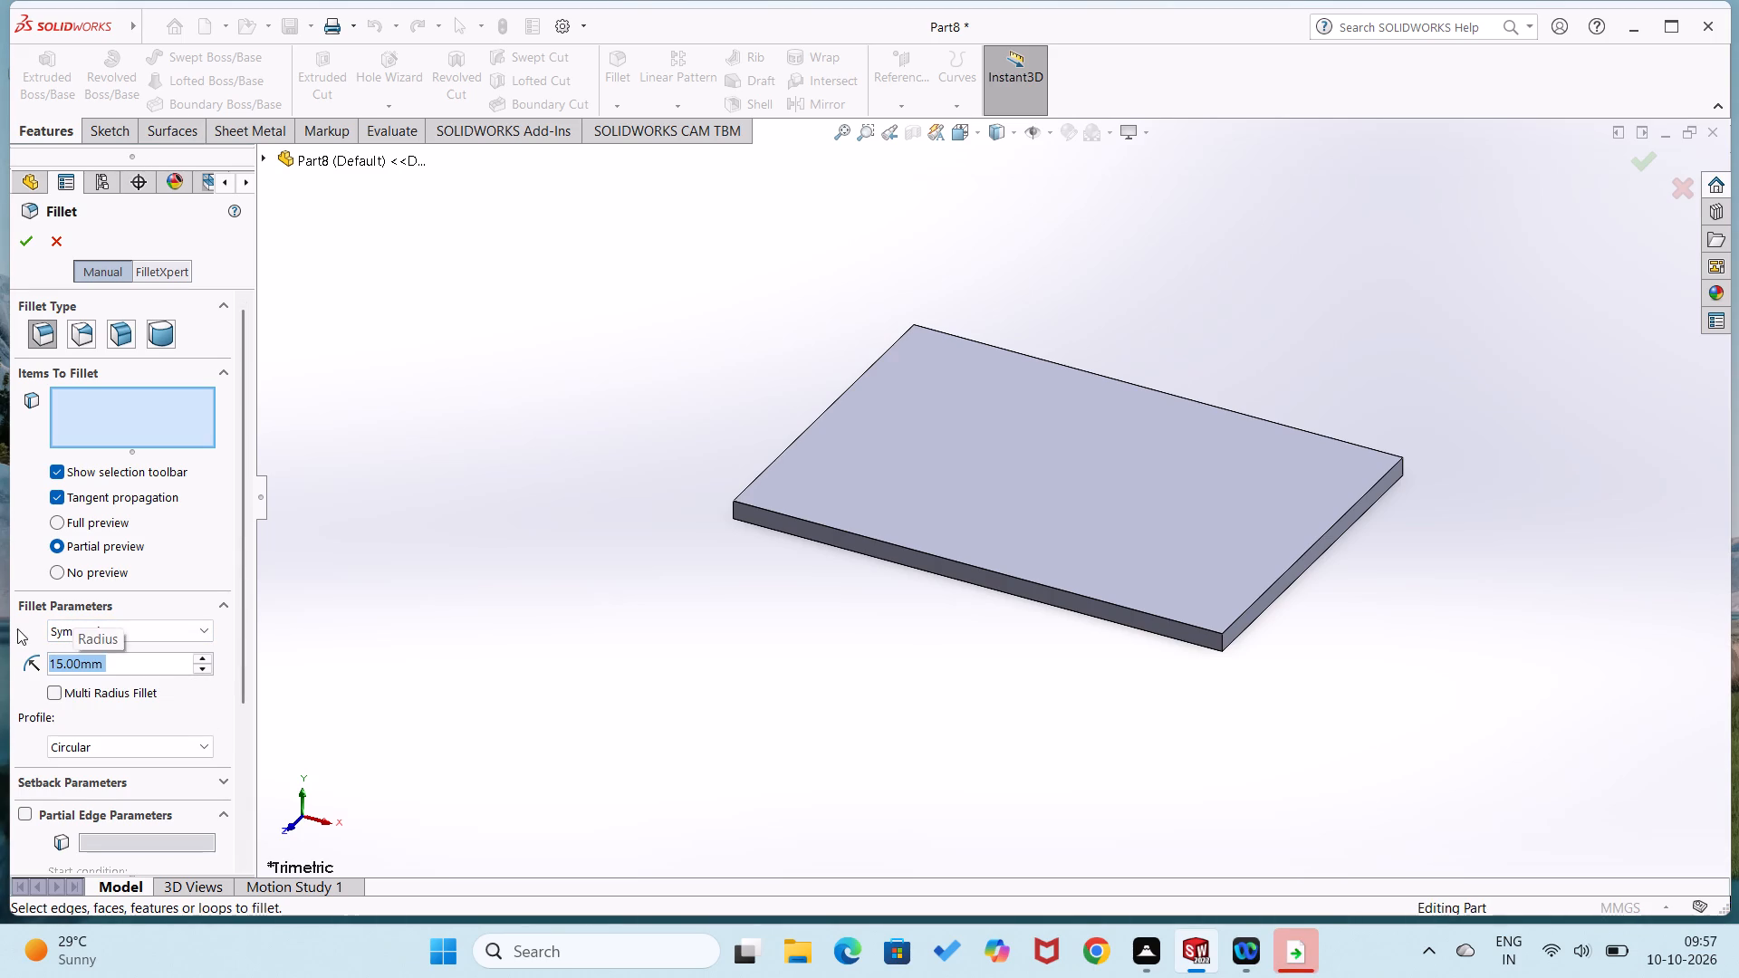
pyautogui.moveTo(445, 593); pyautogui.dragTo(580, 692, button='middle')
pyautogui.scroll(-3, 765, 651)
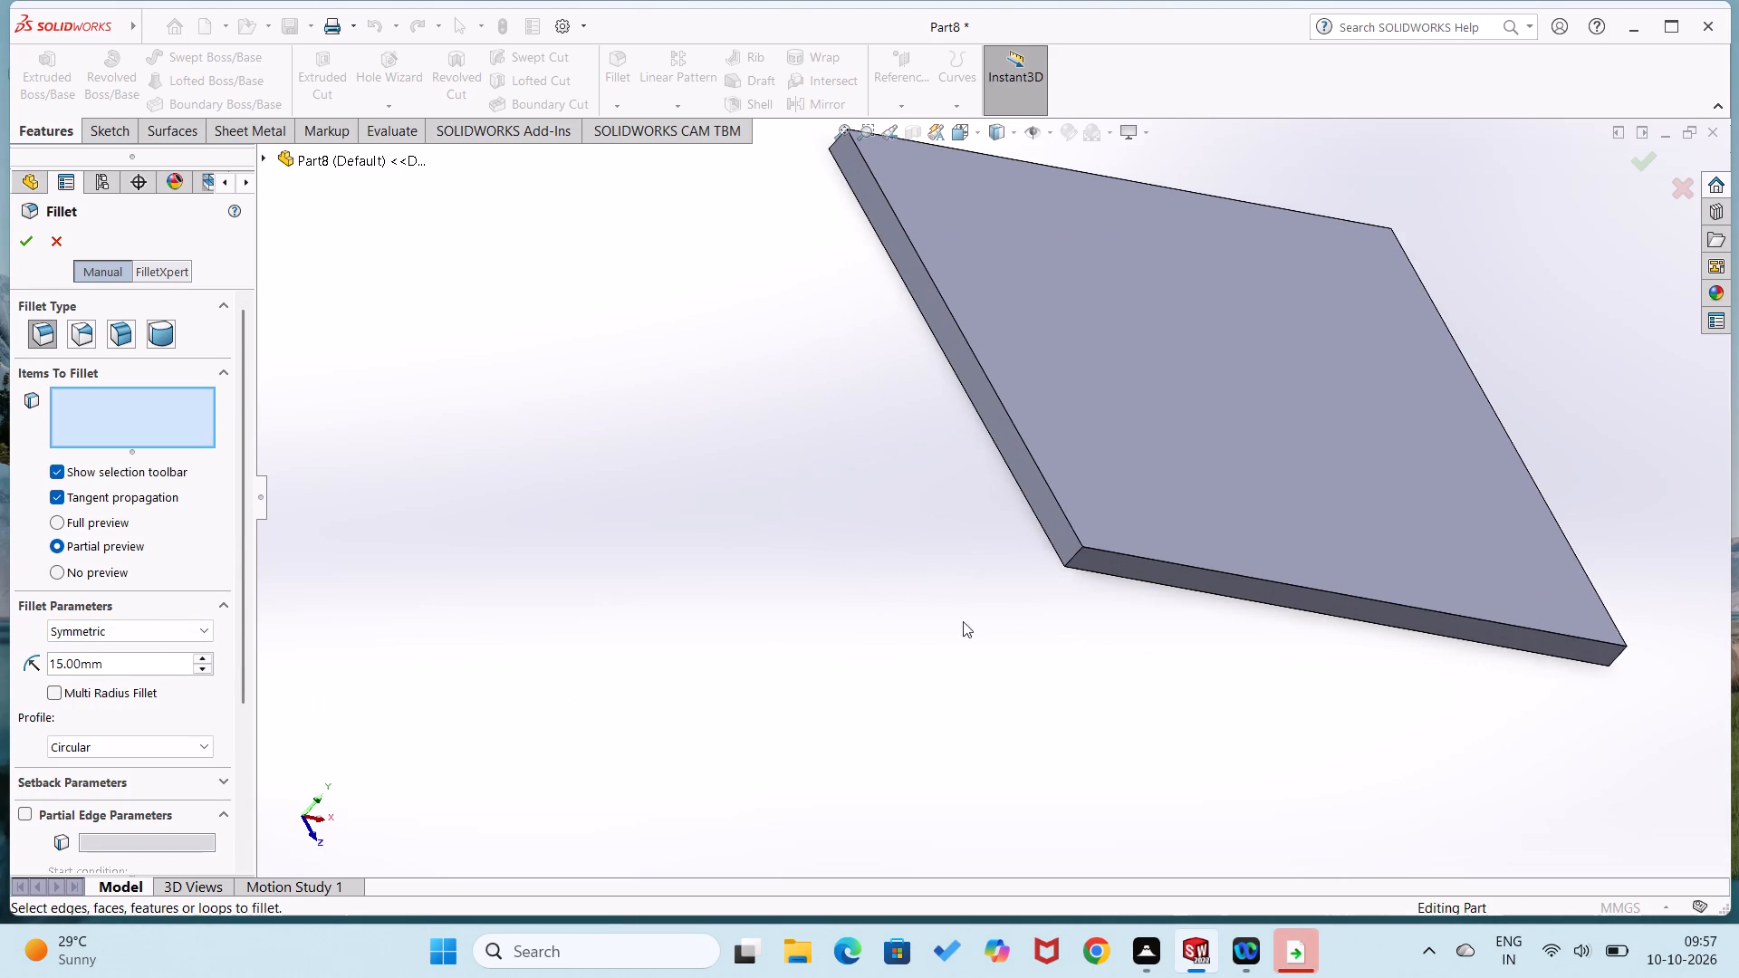
pyautogui.click(1143, 532)
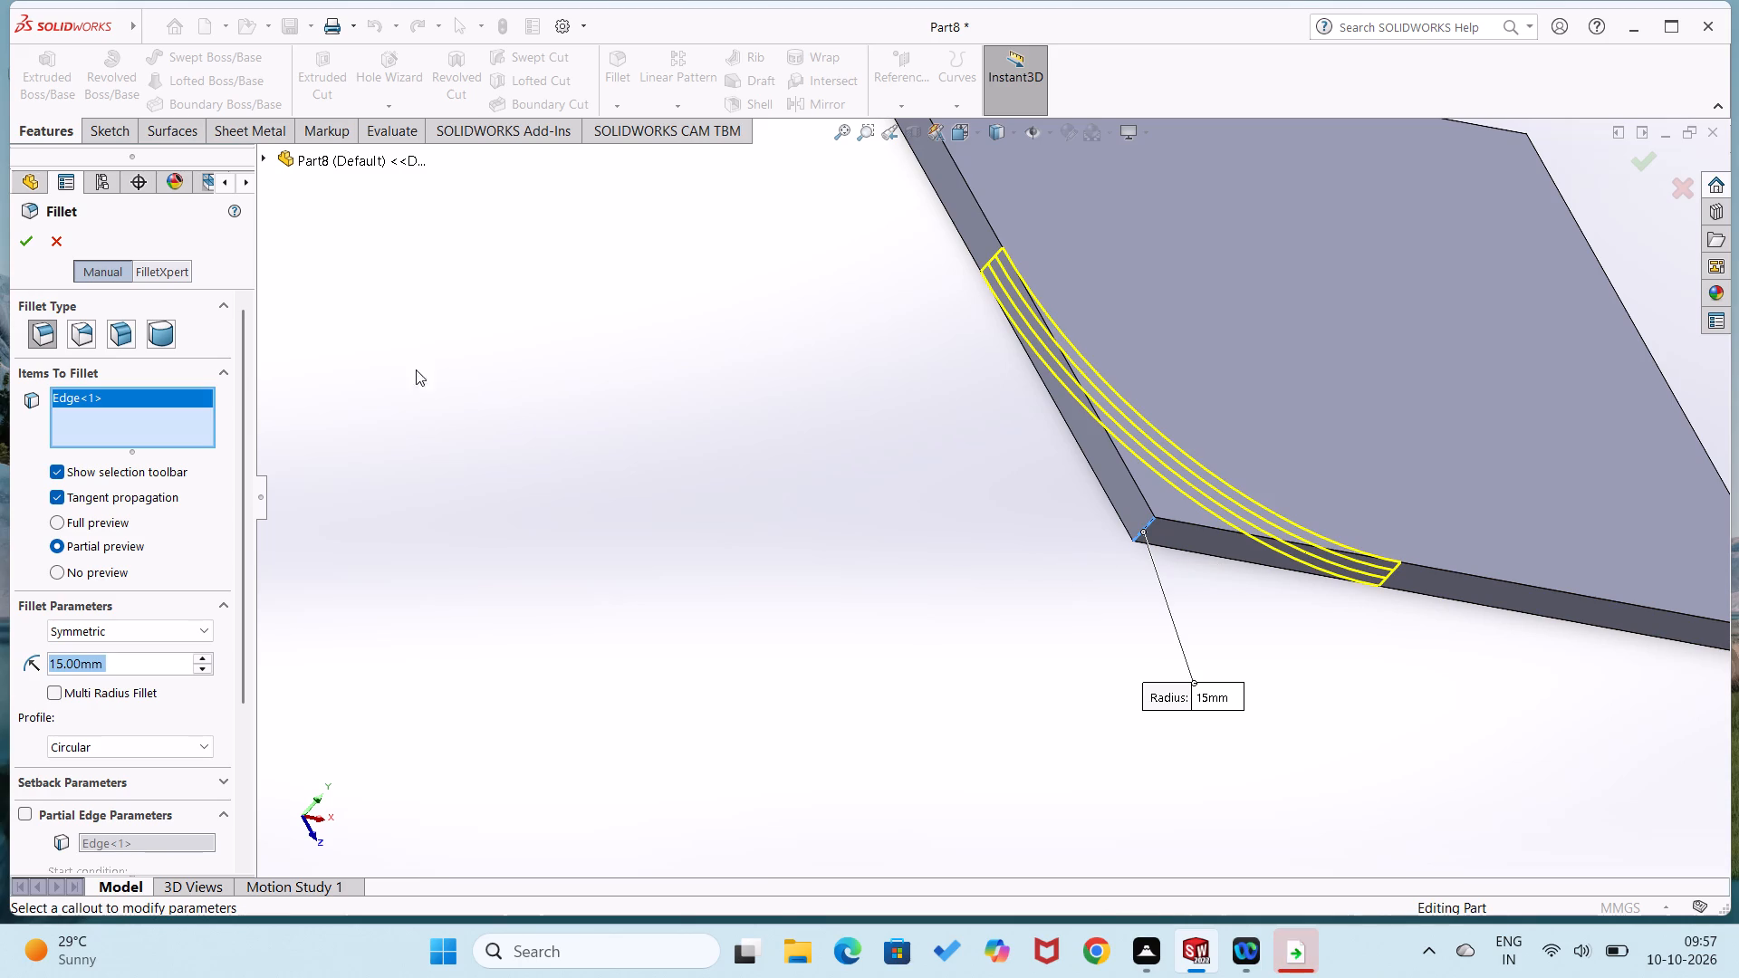
pyautogui.click(34, 251)
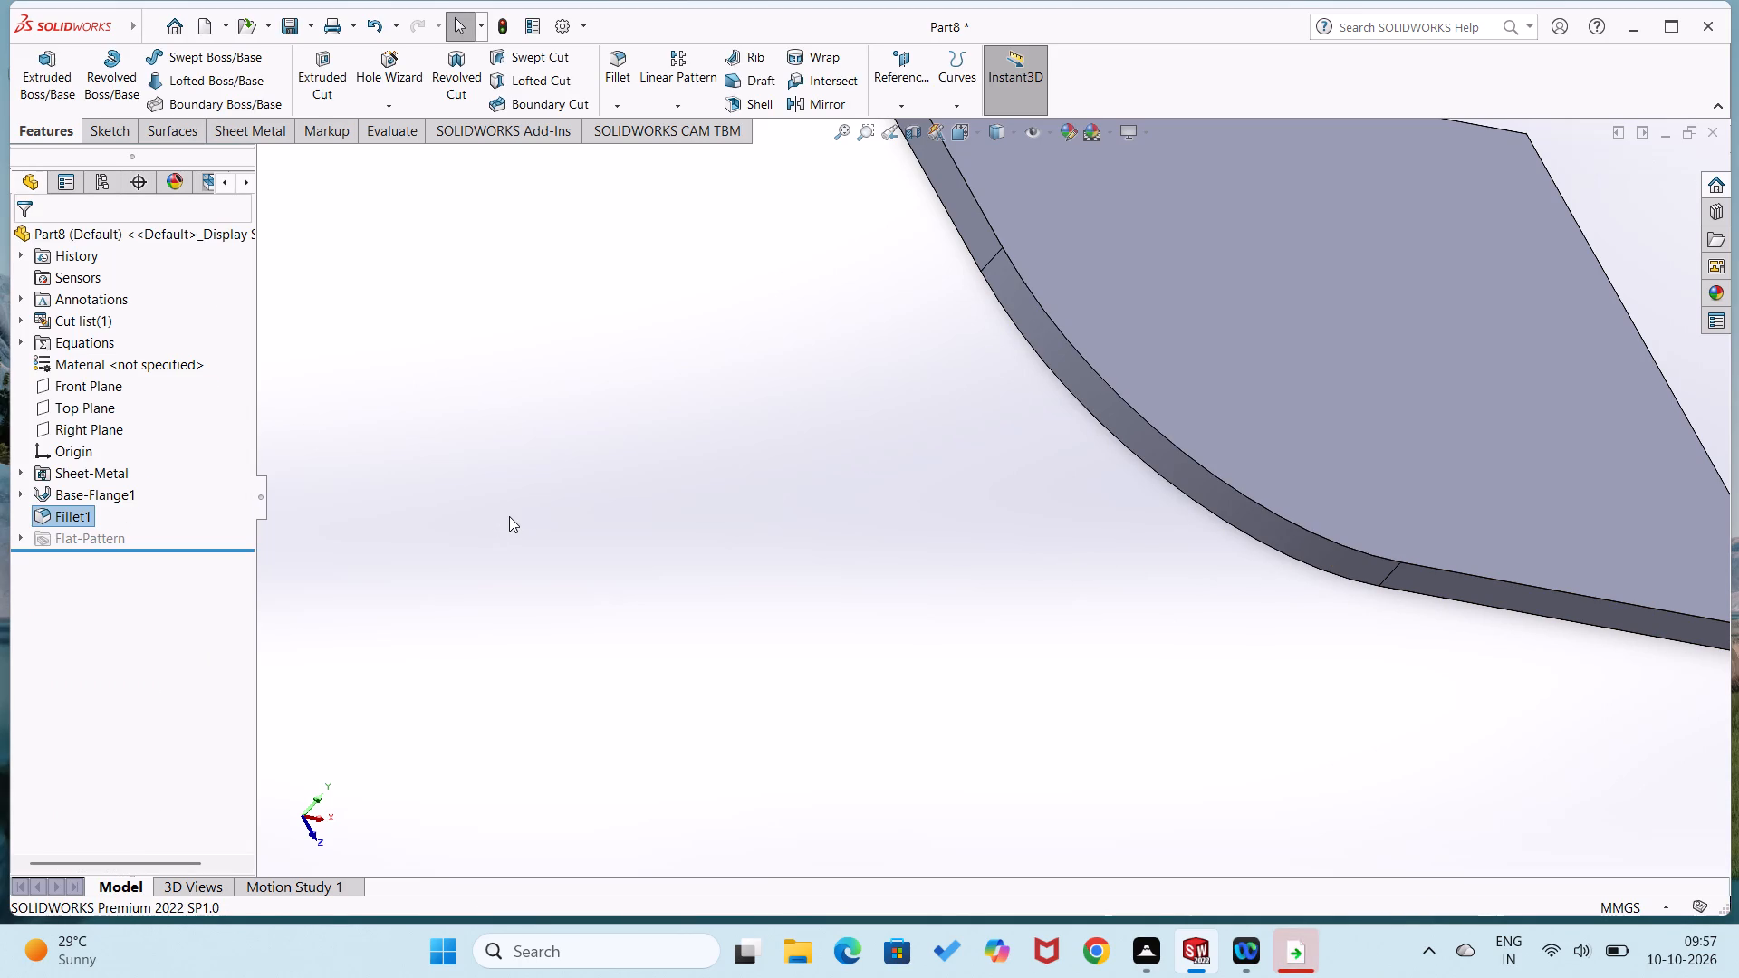
# Start a sketch on the plate's large flat face and draw a circle about 9.6 mm in diameter, centred on the rounded corner's arc centre.
pyautogui.moveTo(715, 459); pyautogui.dragTo(671, 655, button='middle')
pyautogui.scroll(2, 803, 575)
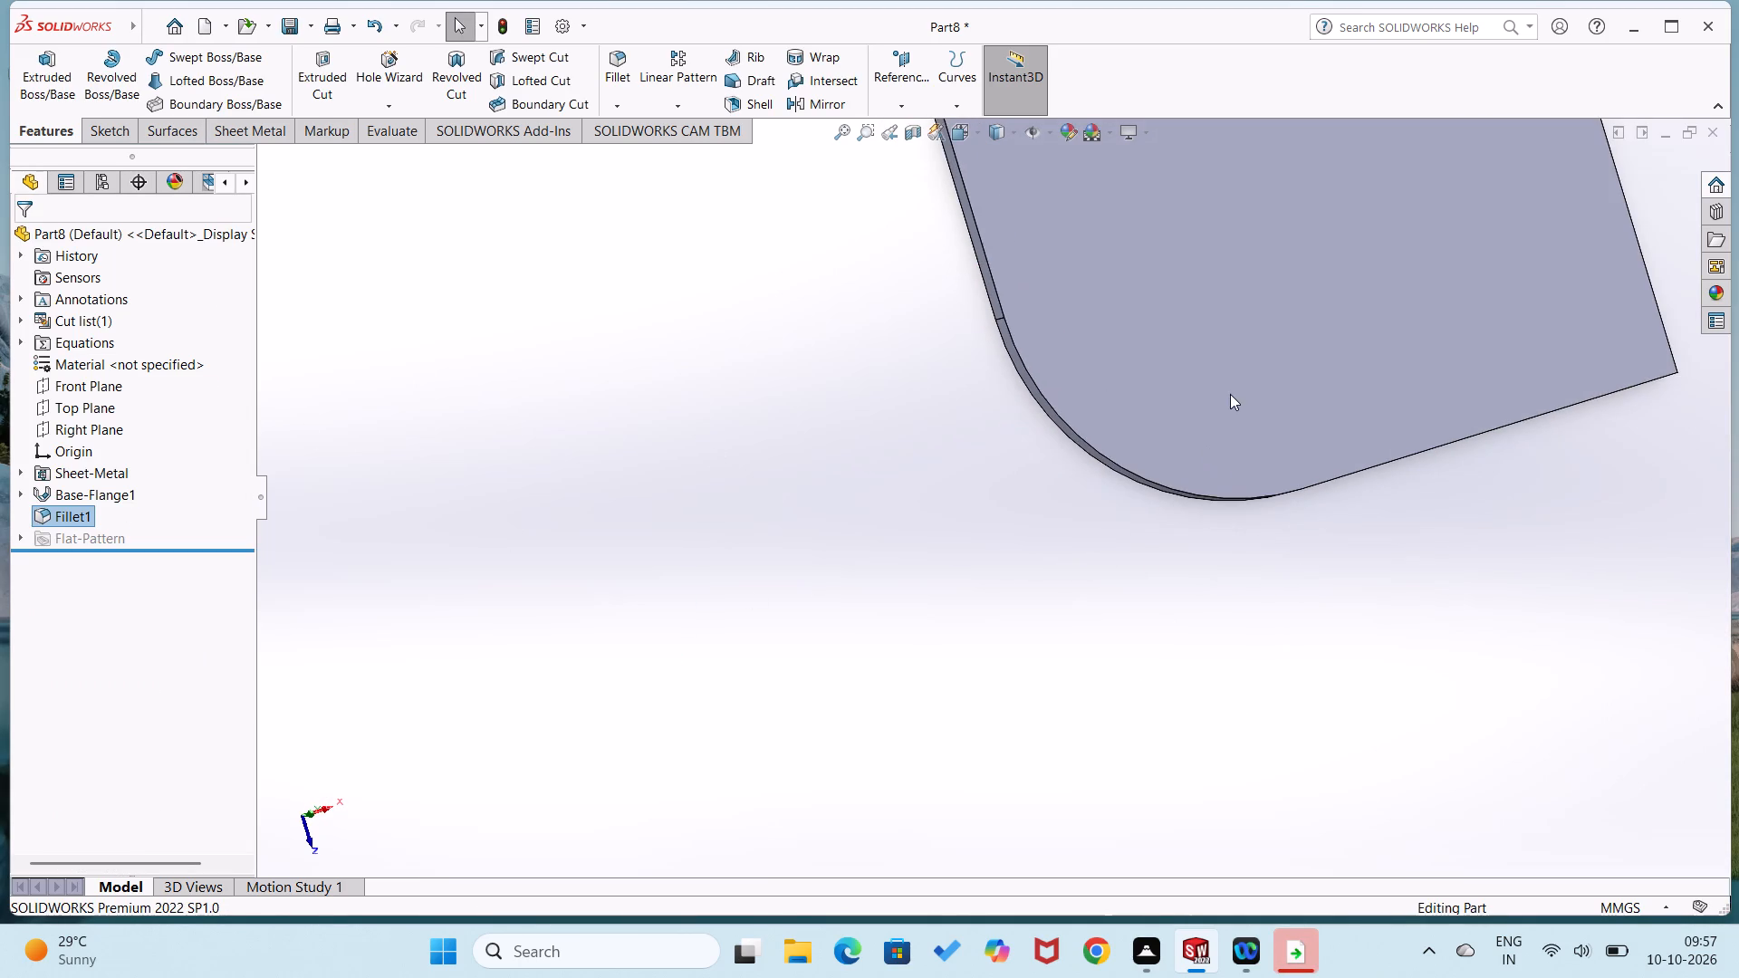
pyautogui.scroll(2, 1225, 394)
pyautogui.rightClick(1202, 362)
pyautogui.click(1250, 341)
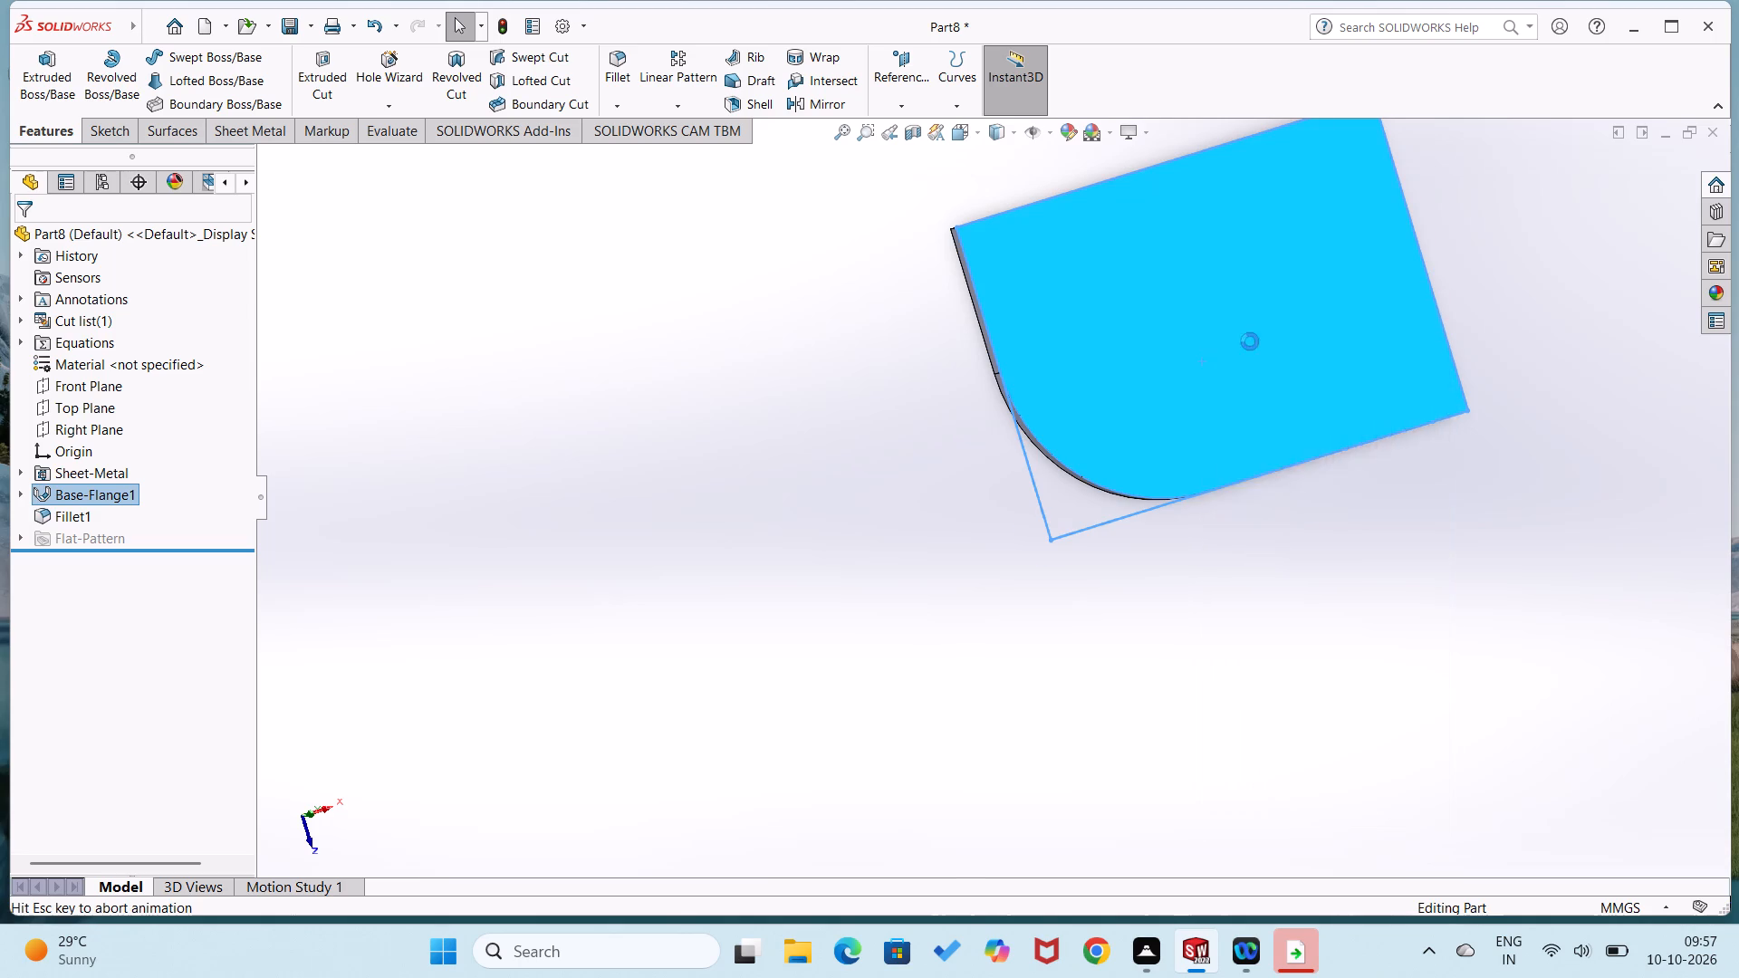
pyautogui.moveTo(450, 462); pyautogui.dragTo(552, 407, button='right')
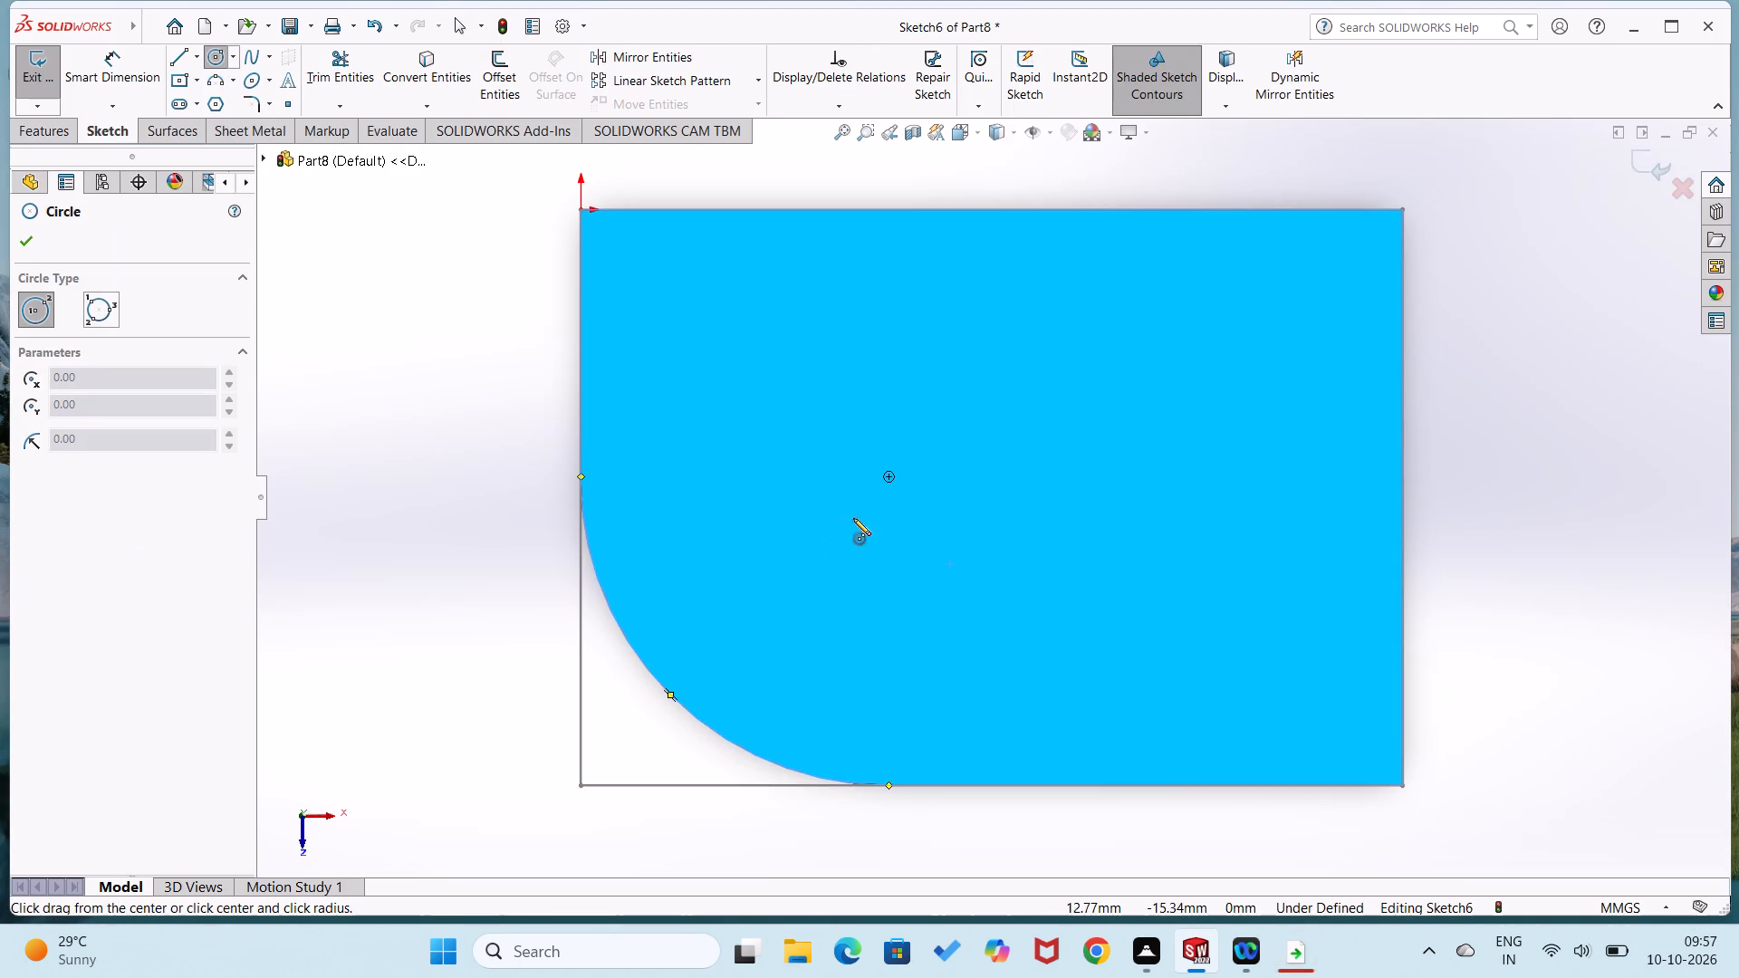
pyautogui.click(885, 473)
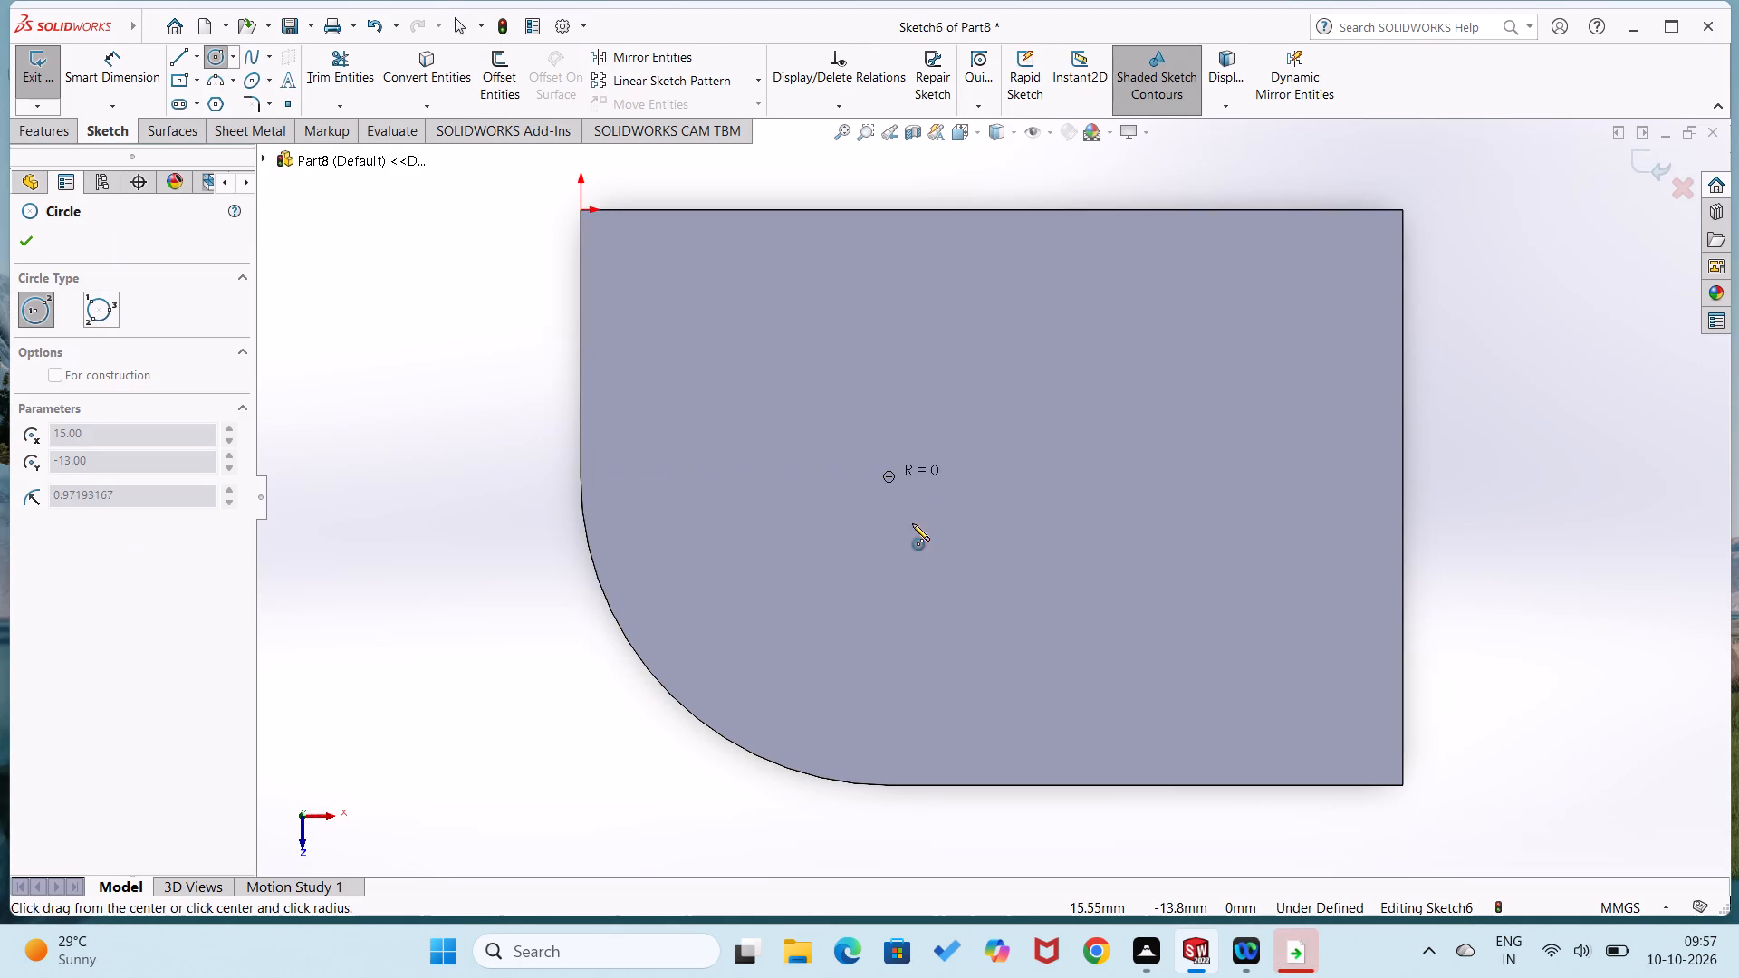
pyautogui.click(936, 564)
pyautogui.moveTo(970, 670); pyautogui.dragTo(1073, 499, button='right')
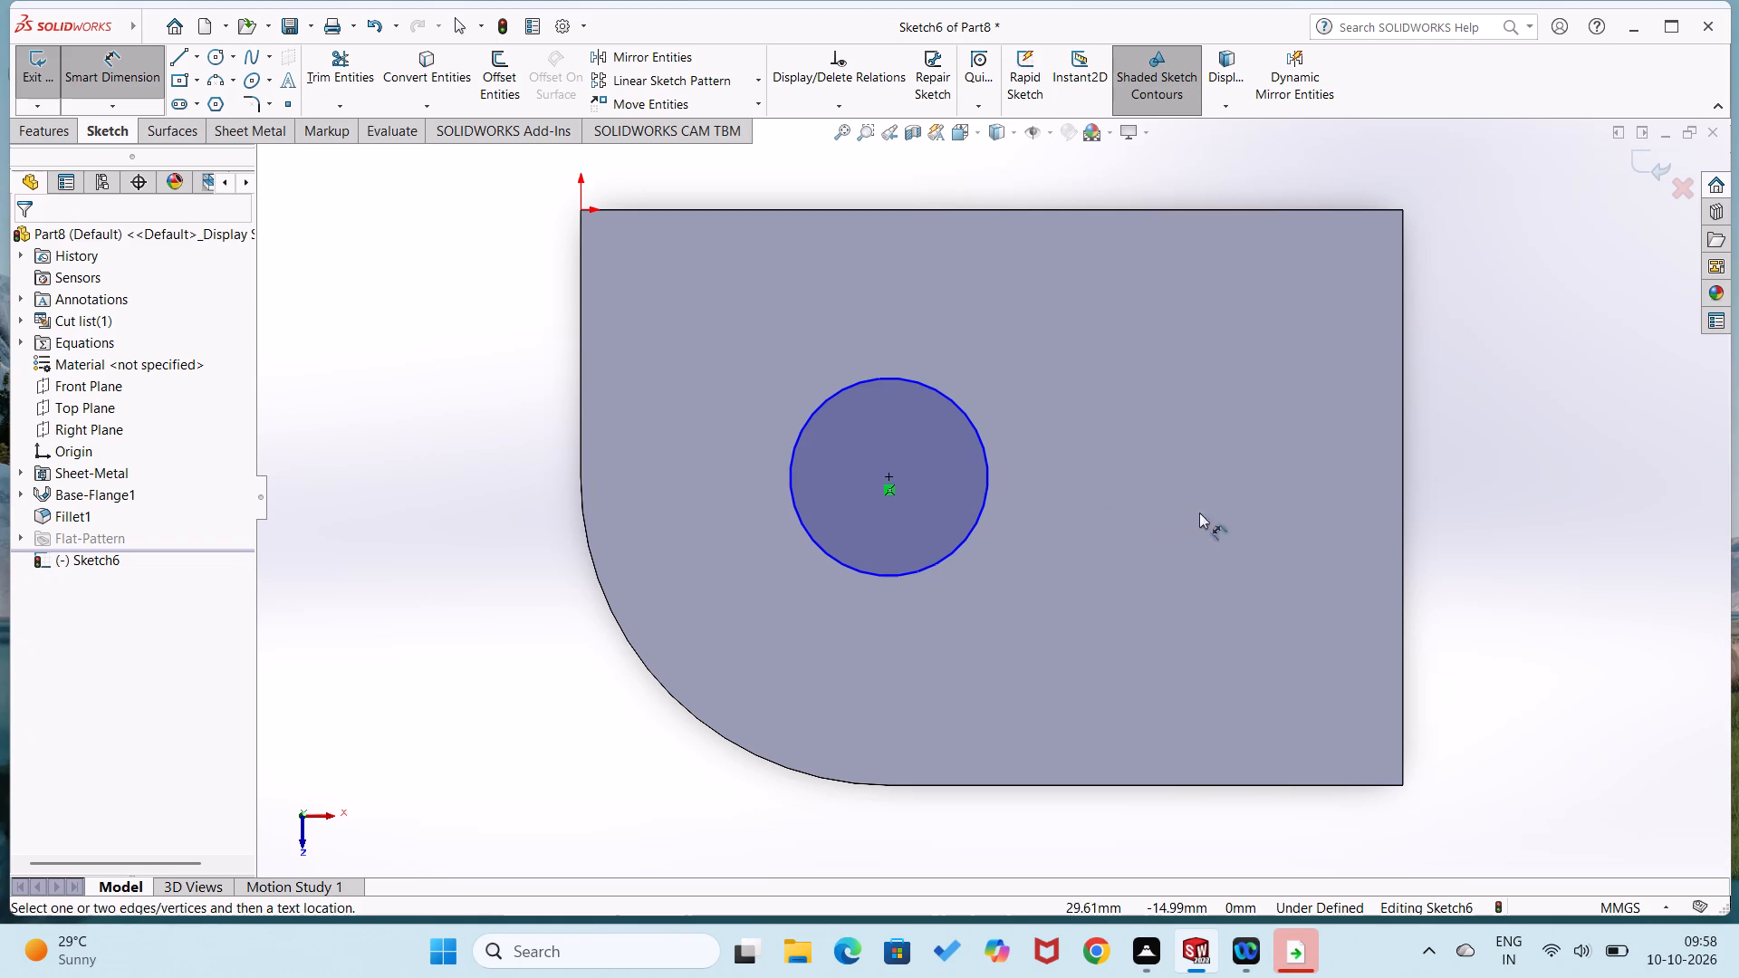
# Draw a corner rectangle from the circle's top point to the plate's short edge opposite the rounded corner, extending slightly below the circle.
pyautogui.moveTo(1264, 446); pyautogui.dragTo(1196, 722, button='right')
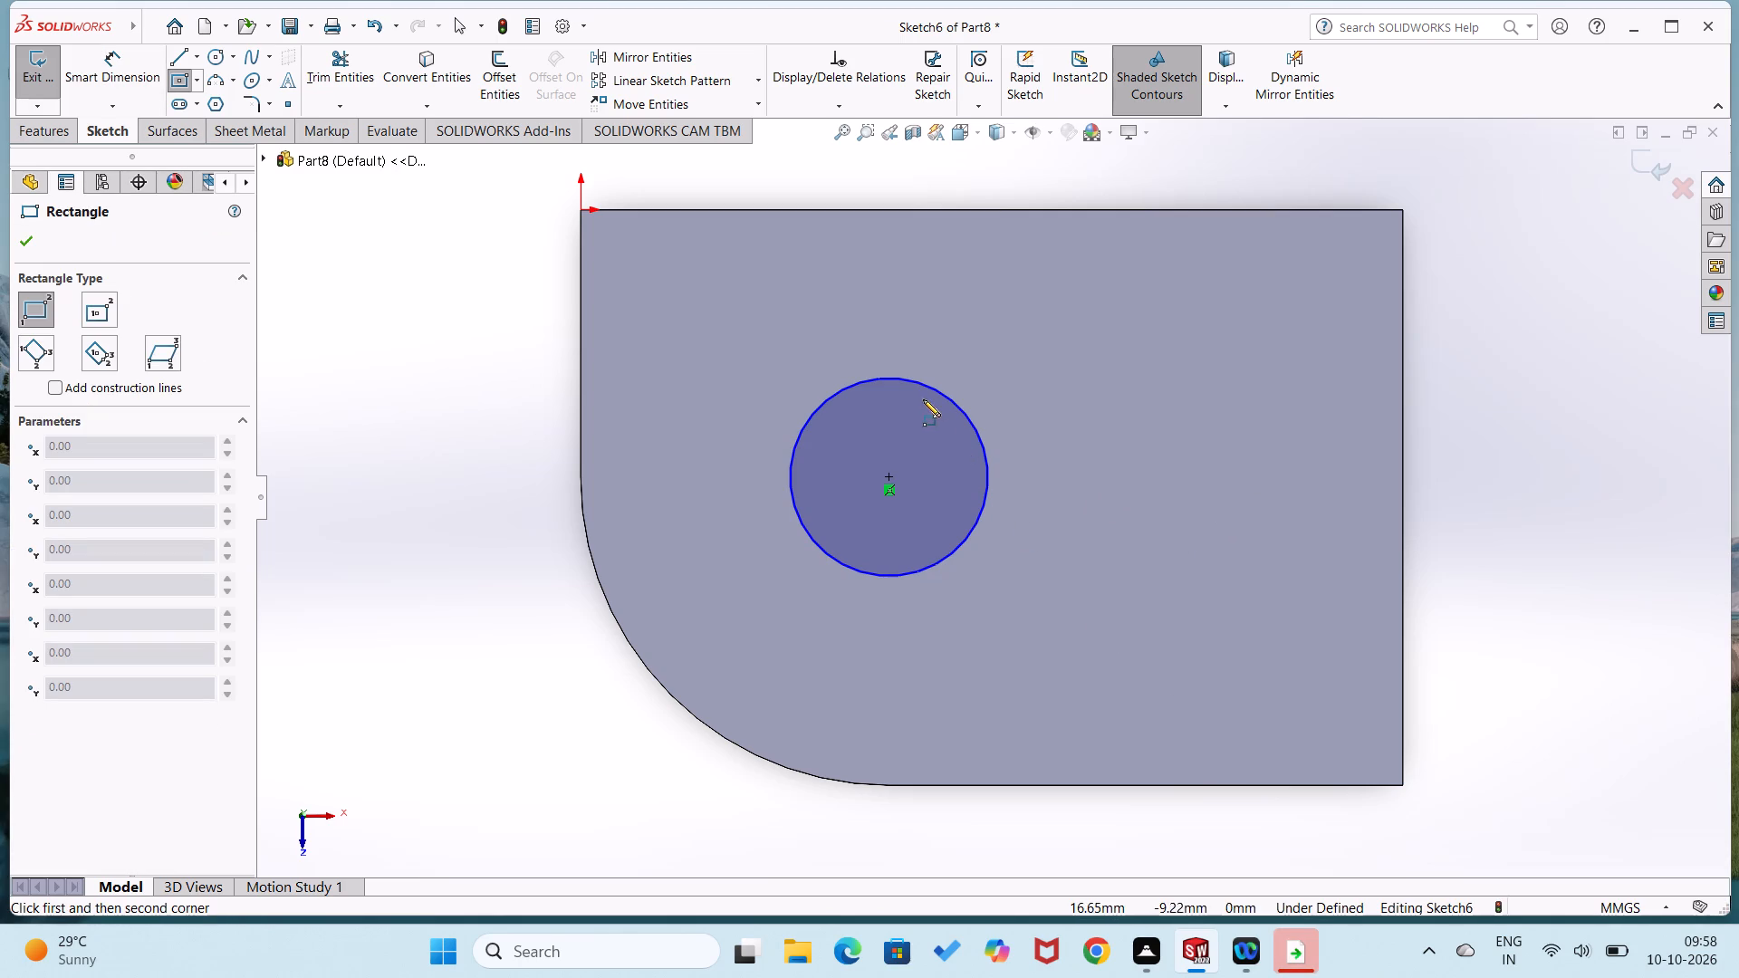
pyautogui.click(889, 379)
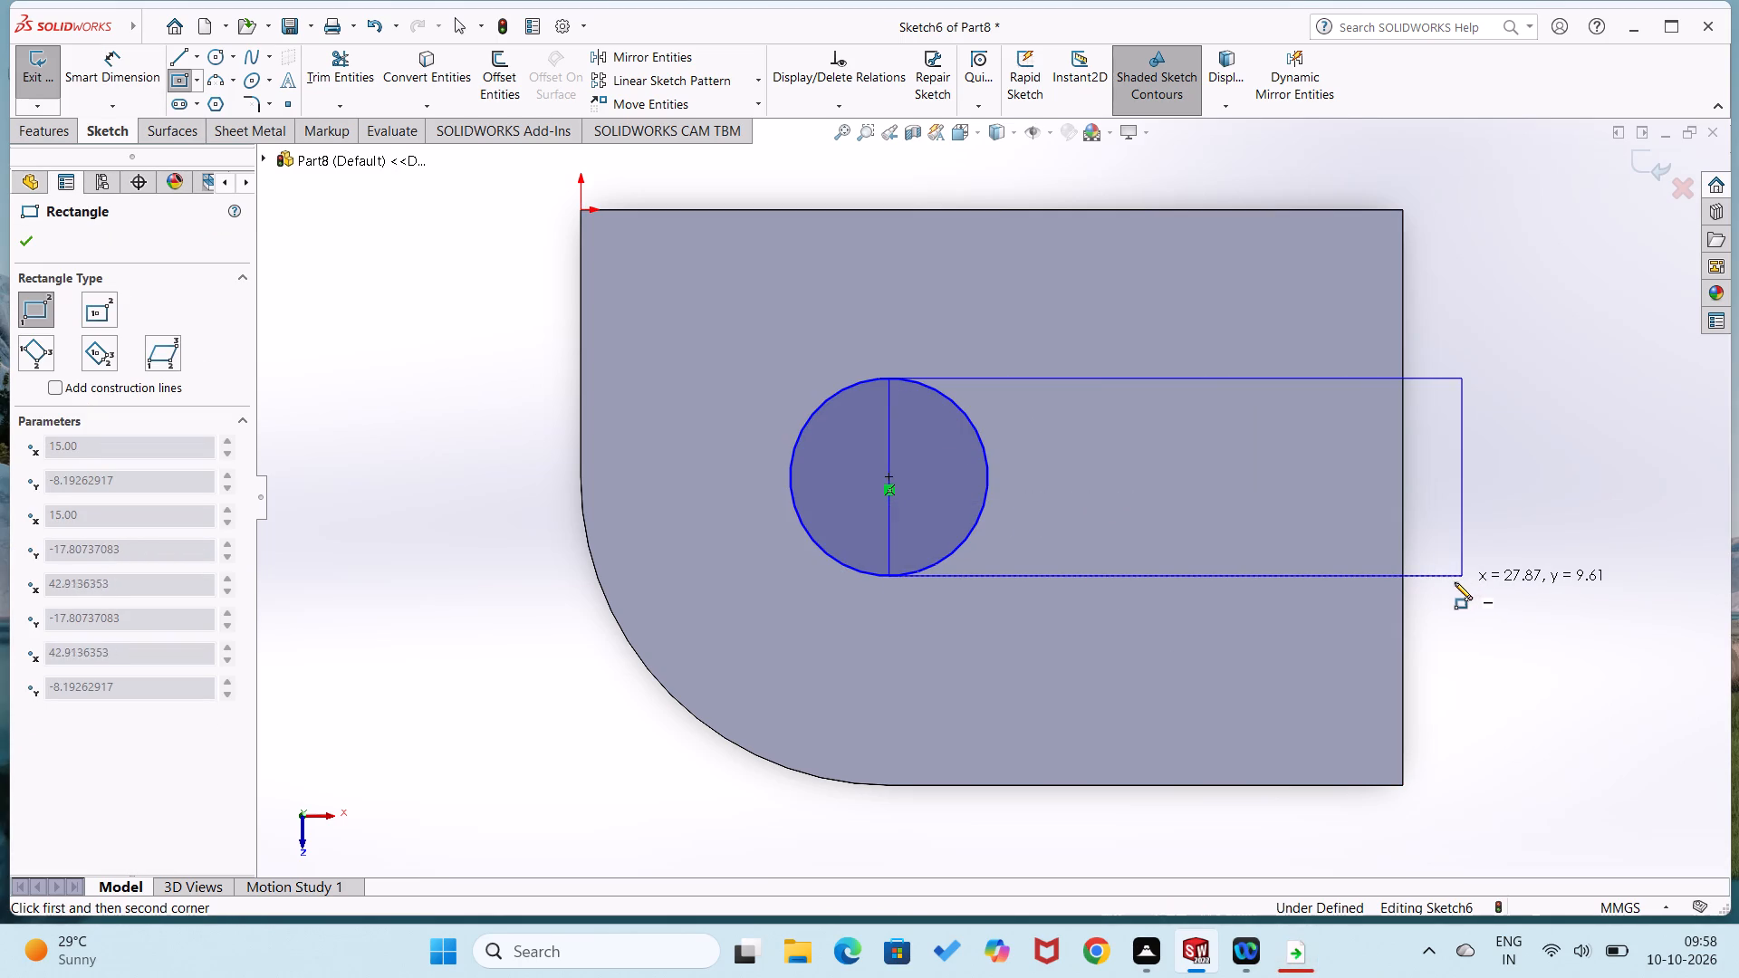
pyautogui.click(1405, 601)
# Dimension the circle's diameter to 8 mm.
pyautogui.moveTo(1518, 656); pyautogui.dragTo(1521, 632, button='right')
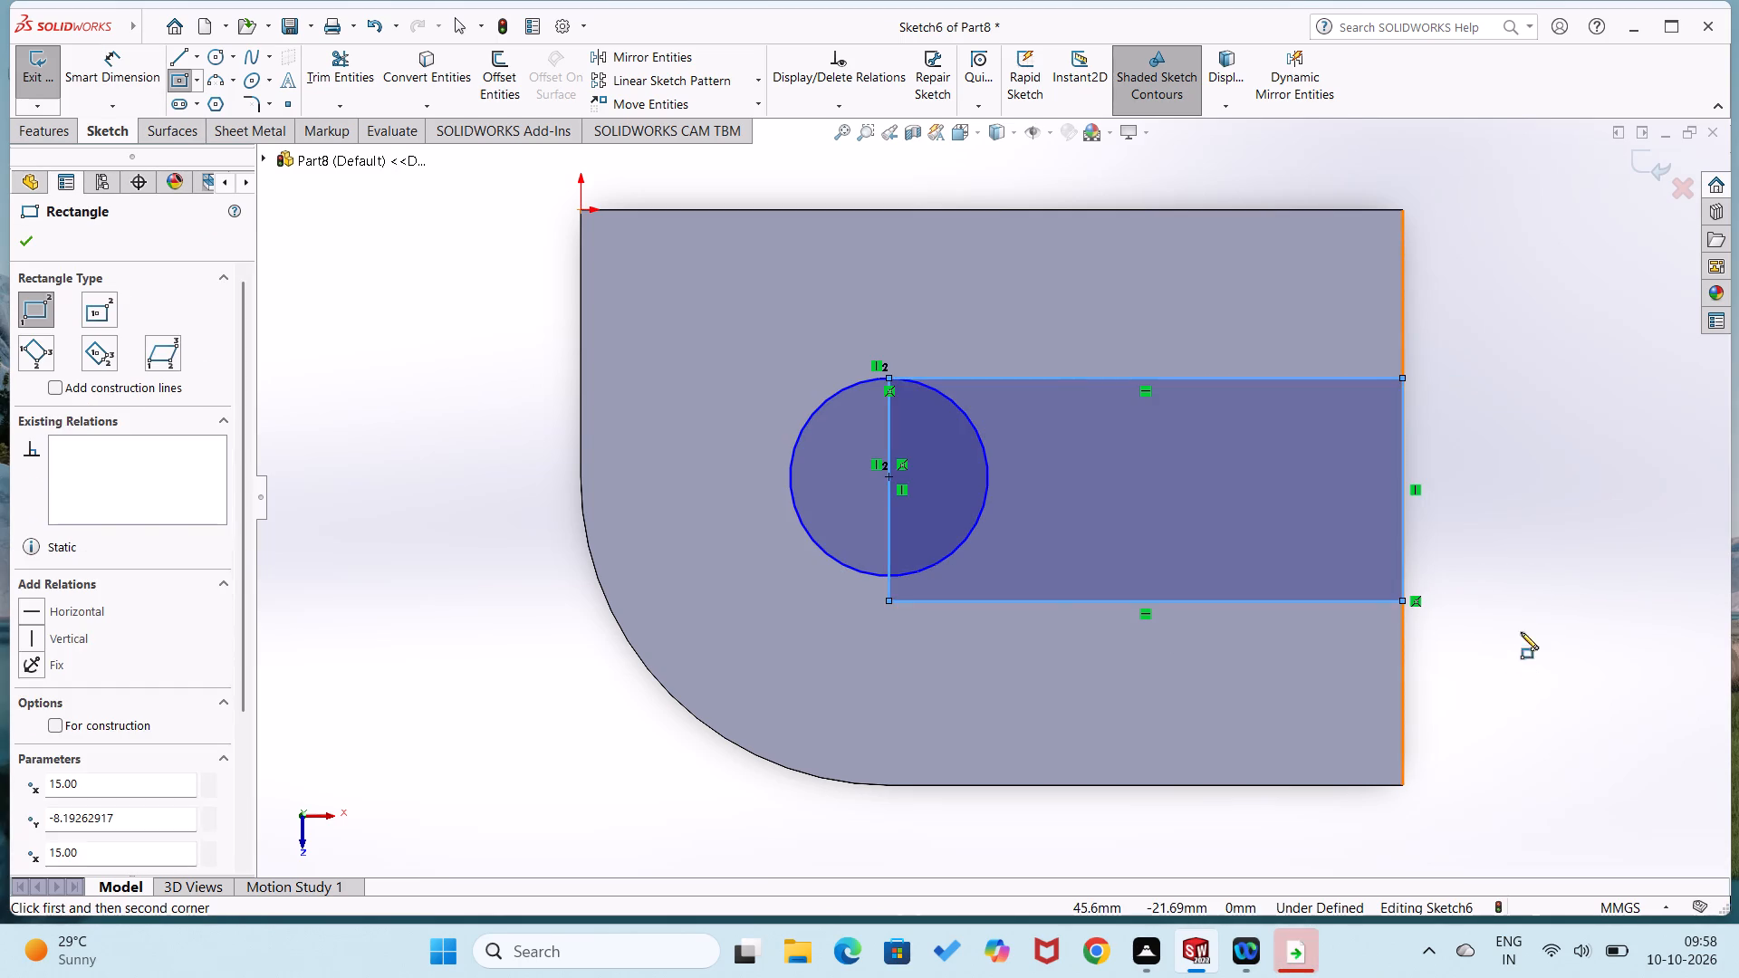
pyautogui.moveTo(1521, 632); pyautogui.dragTo(1513, 456, button='right')
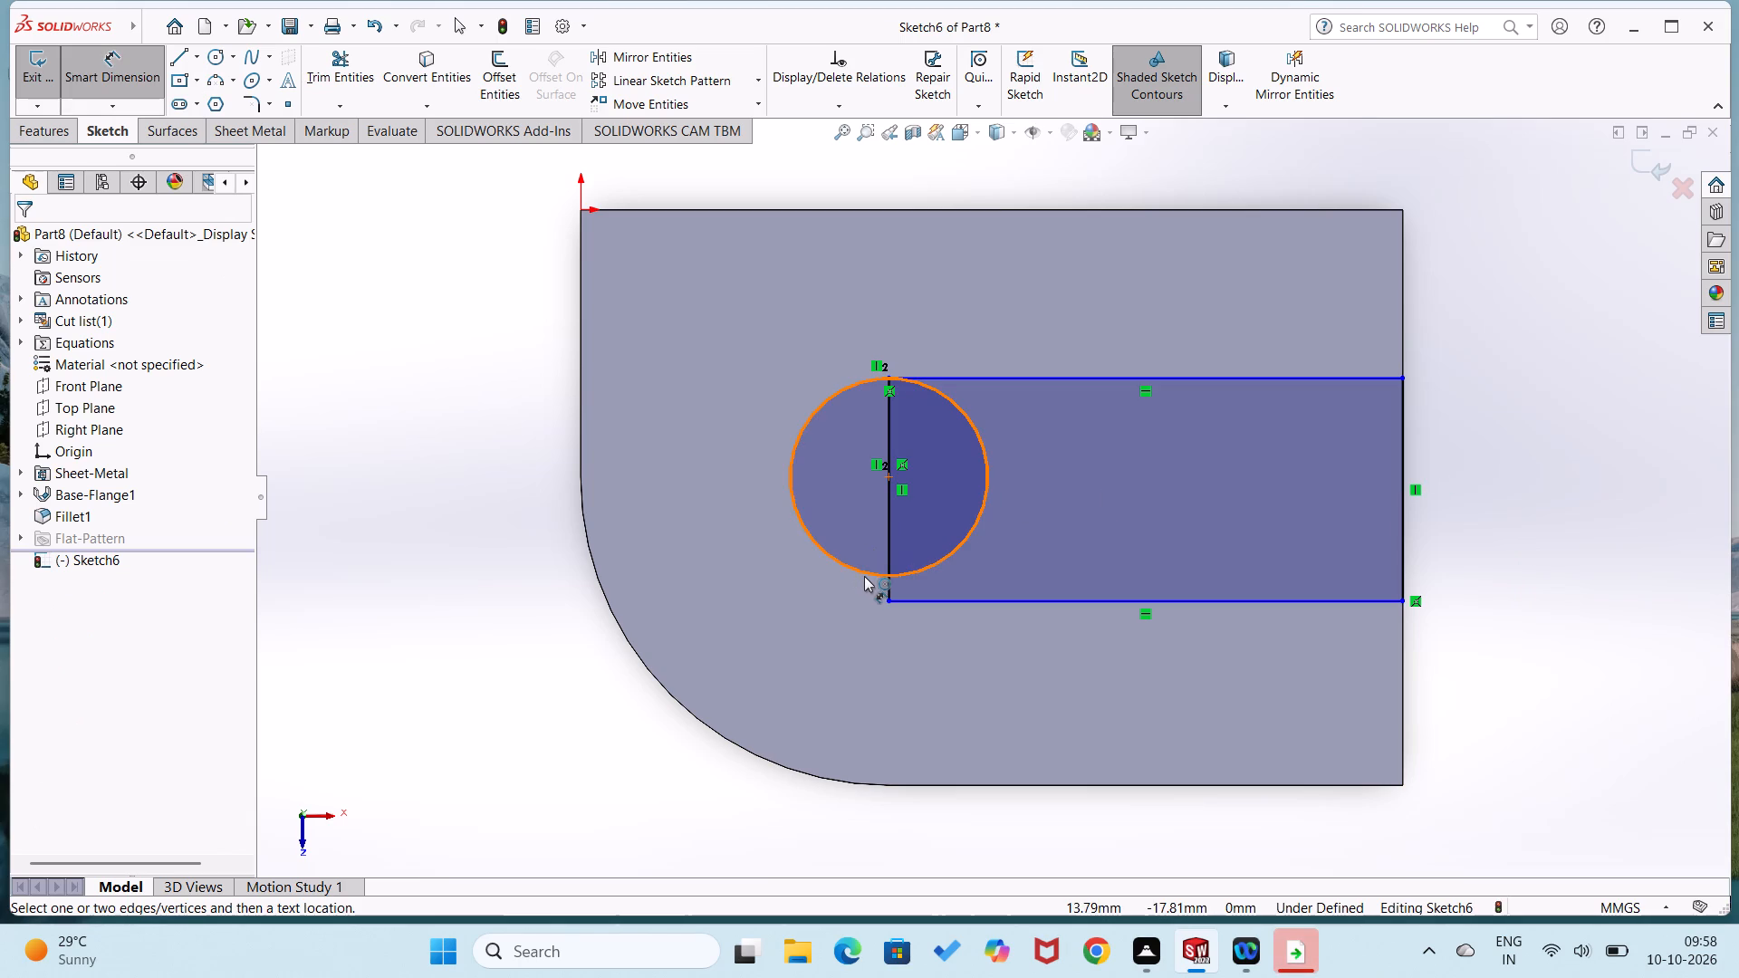
pyautogui.click(864, 576)
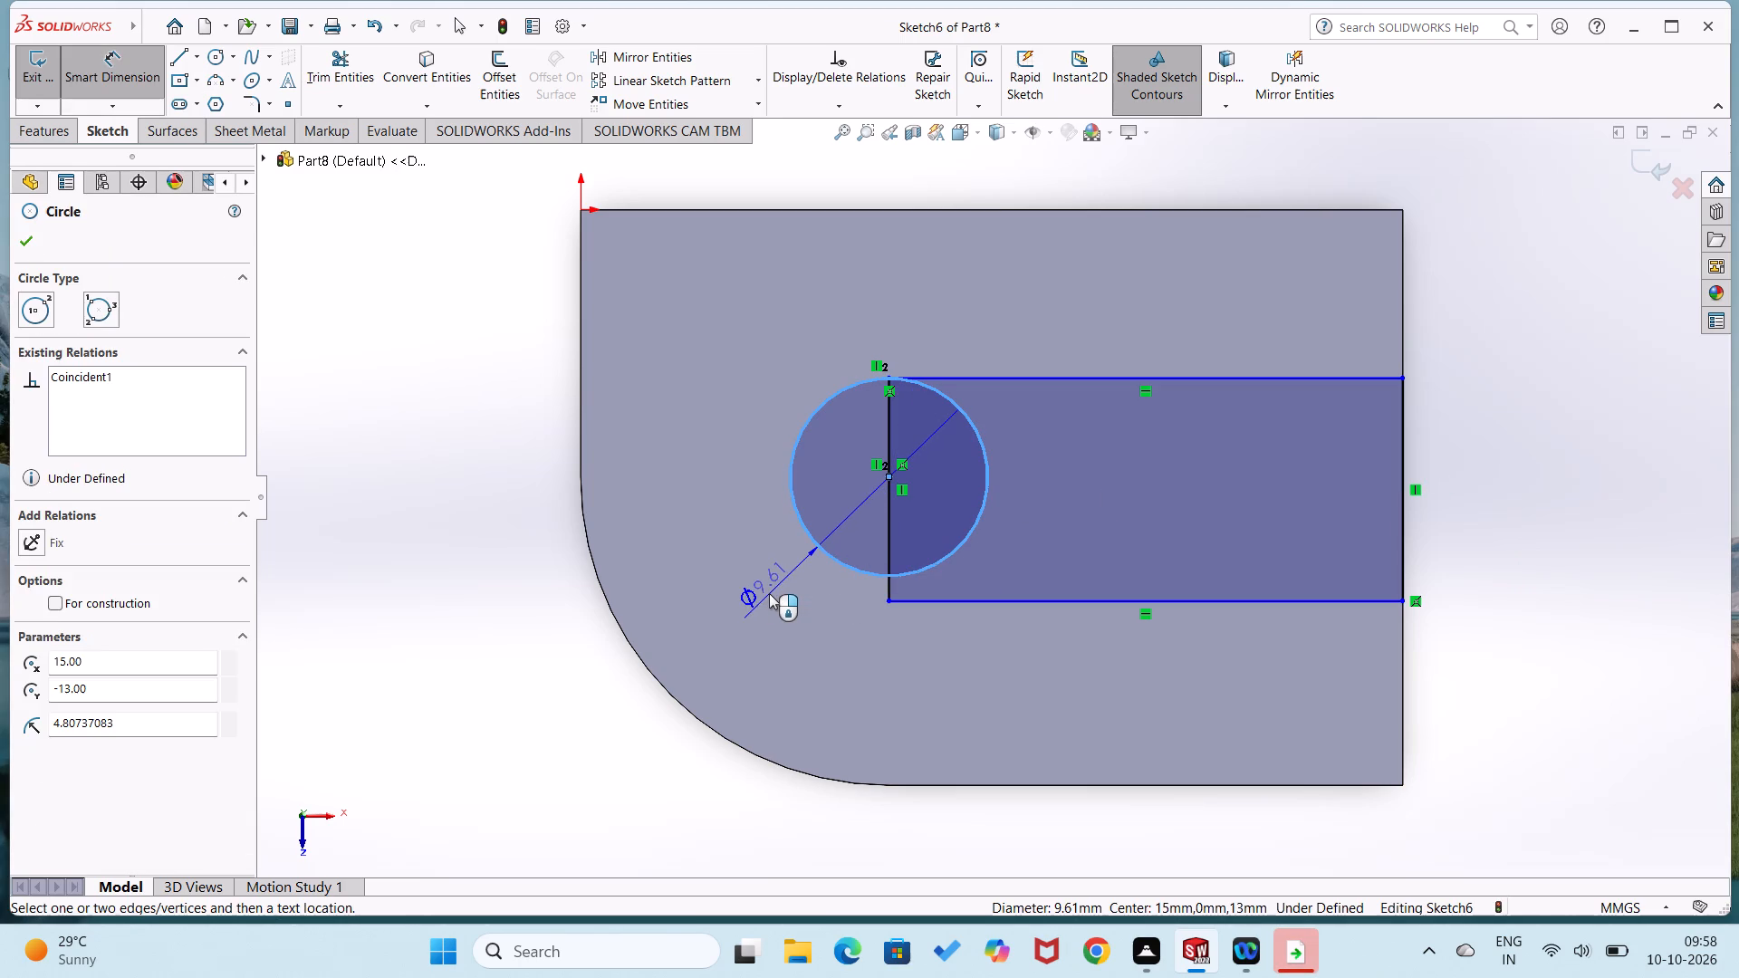
pyautogui.click(769, 593)
pyautogui.press('8')
pyautogui.press('Return')
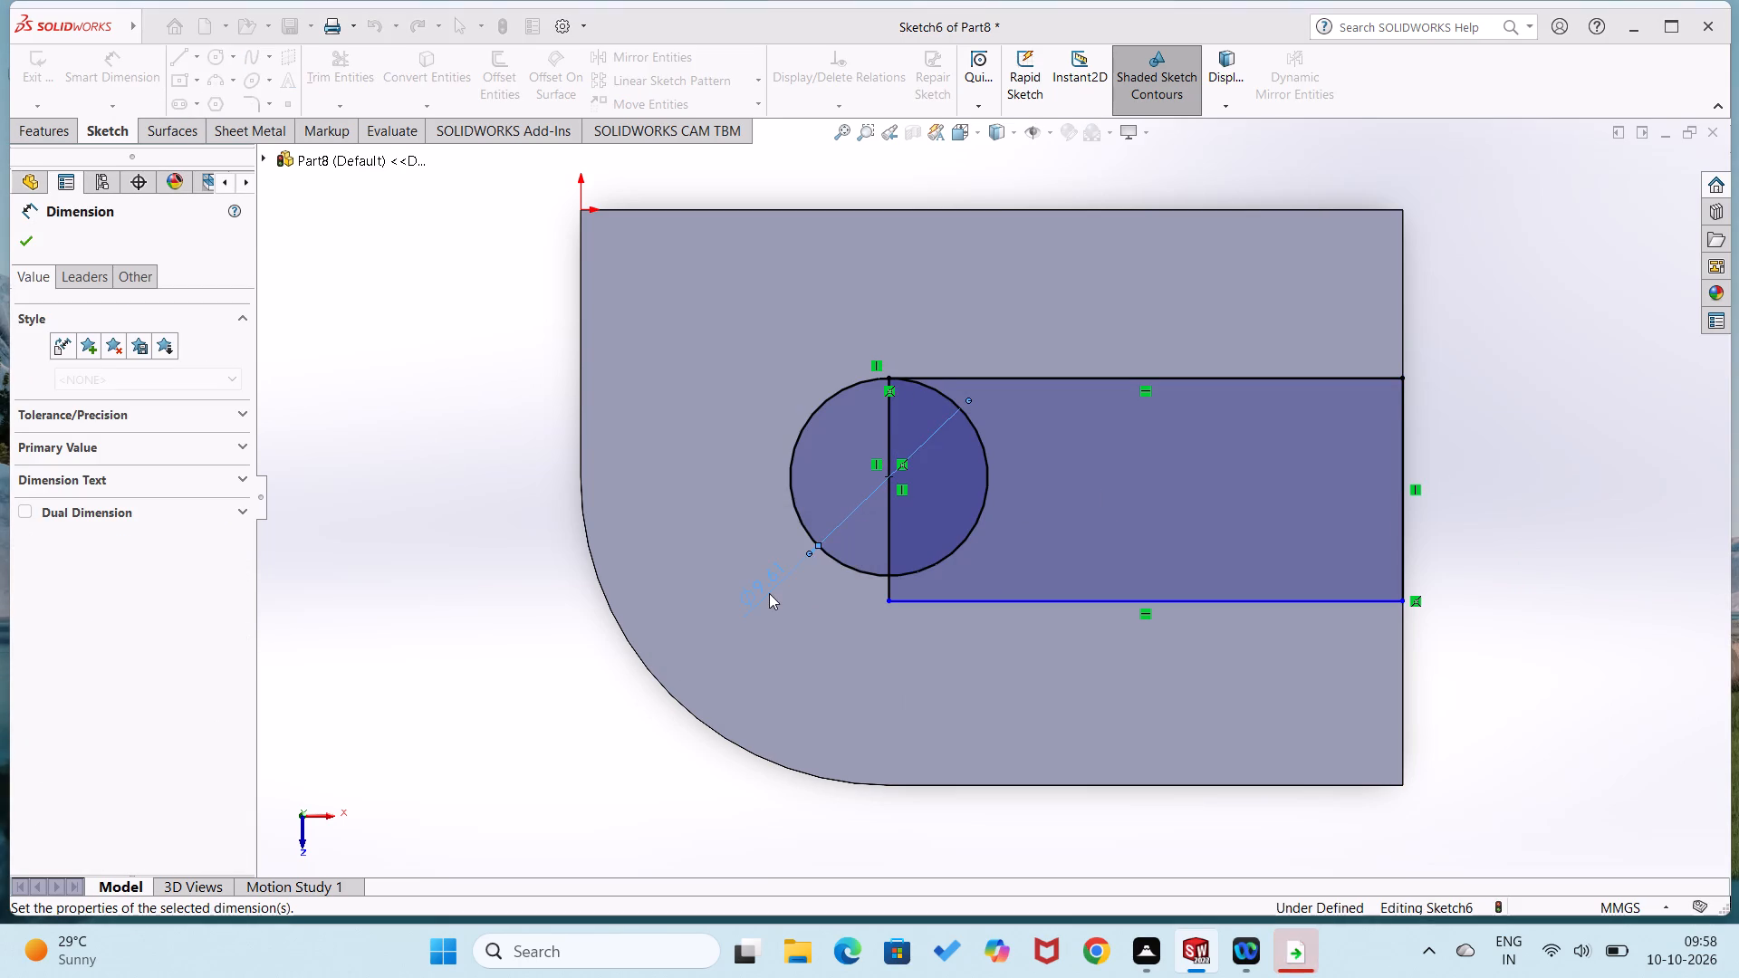
pyautogui.click(501, 660)
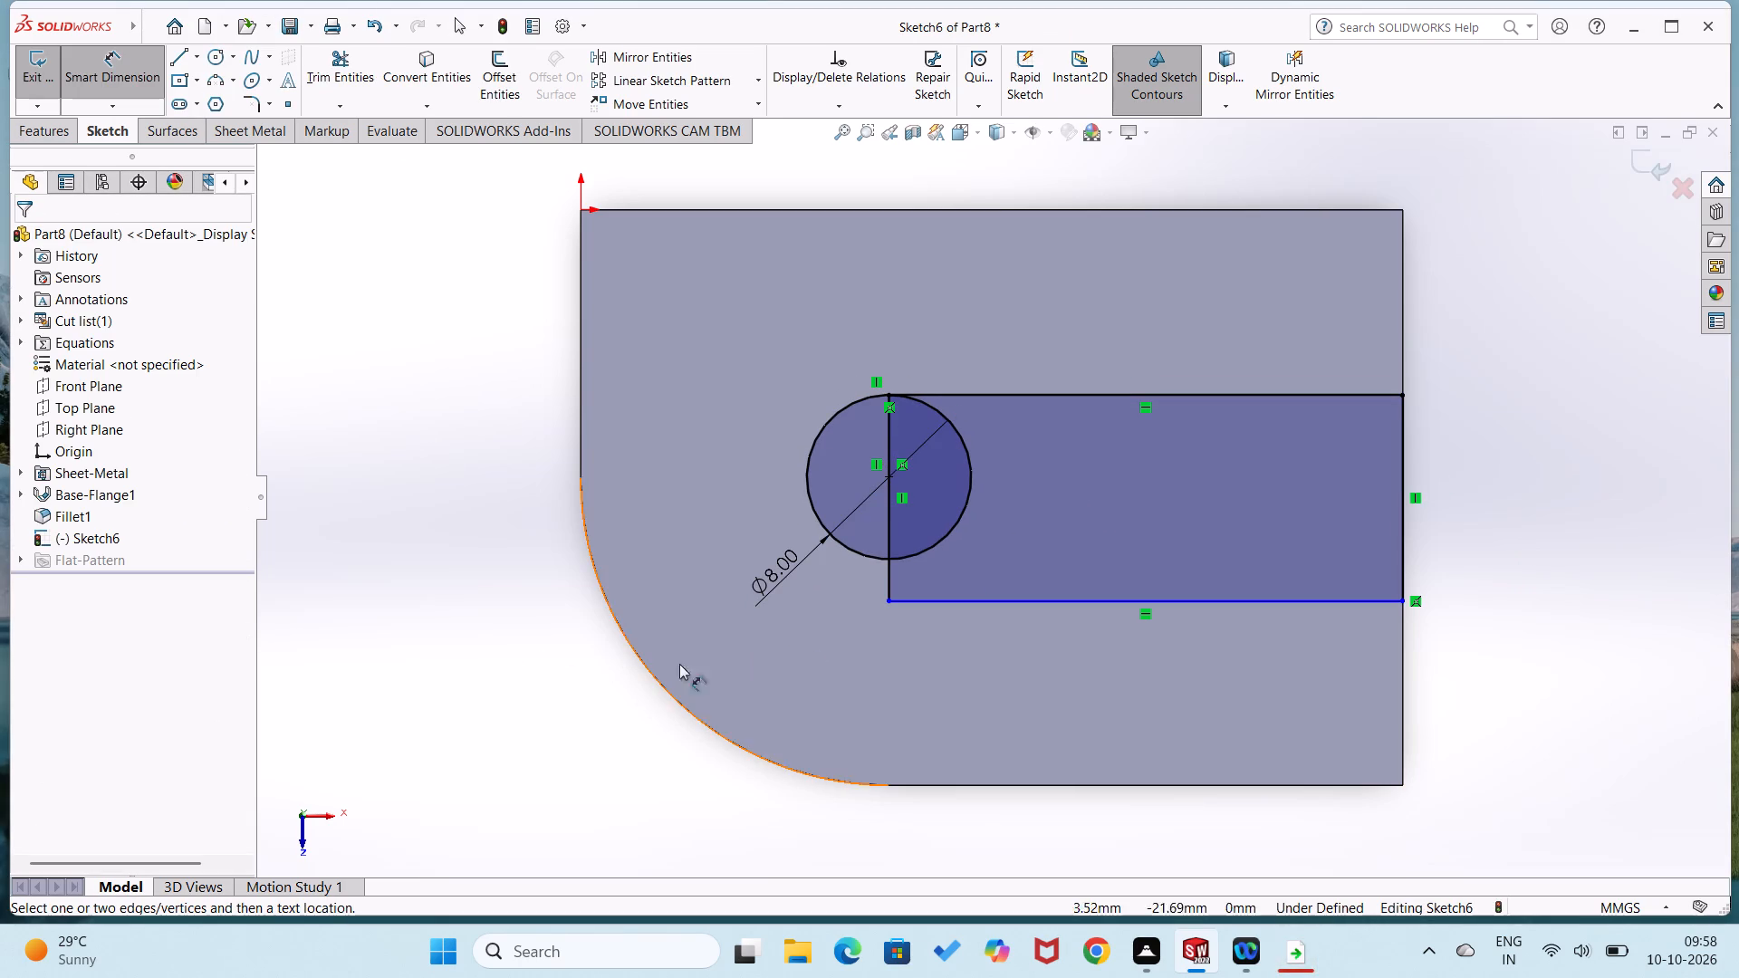
pyautogui.press('Escape')
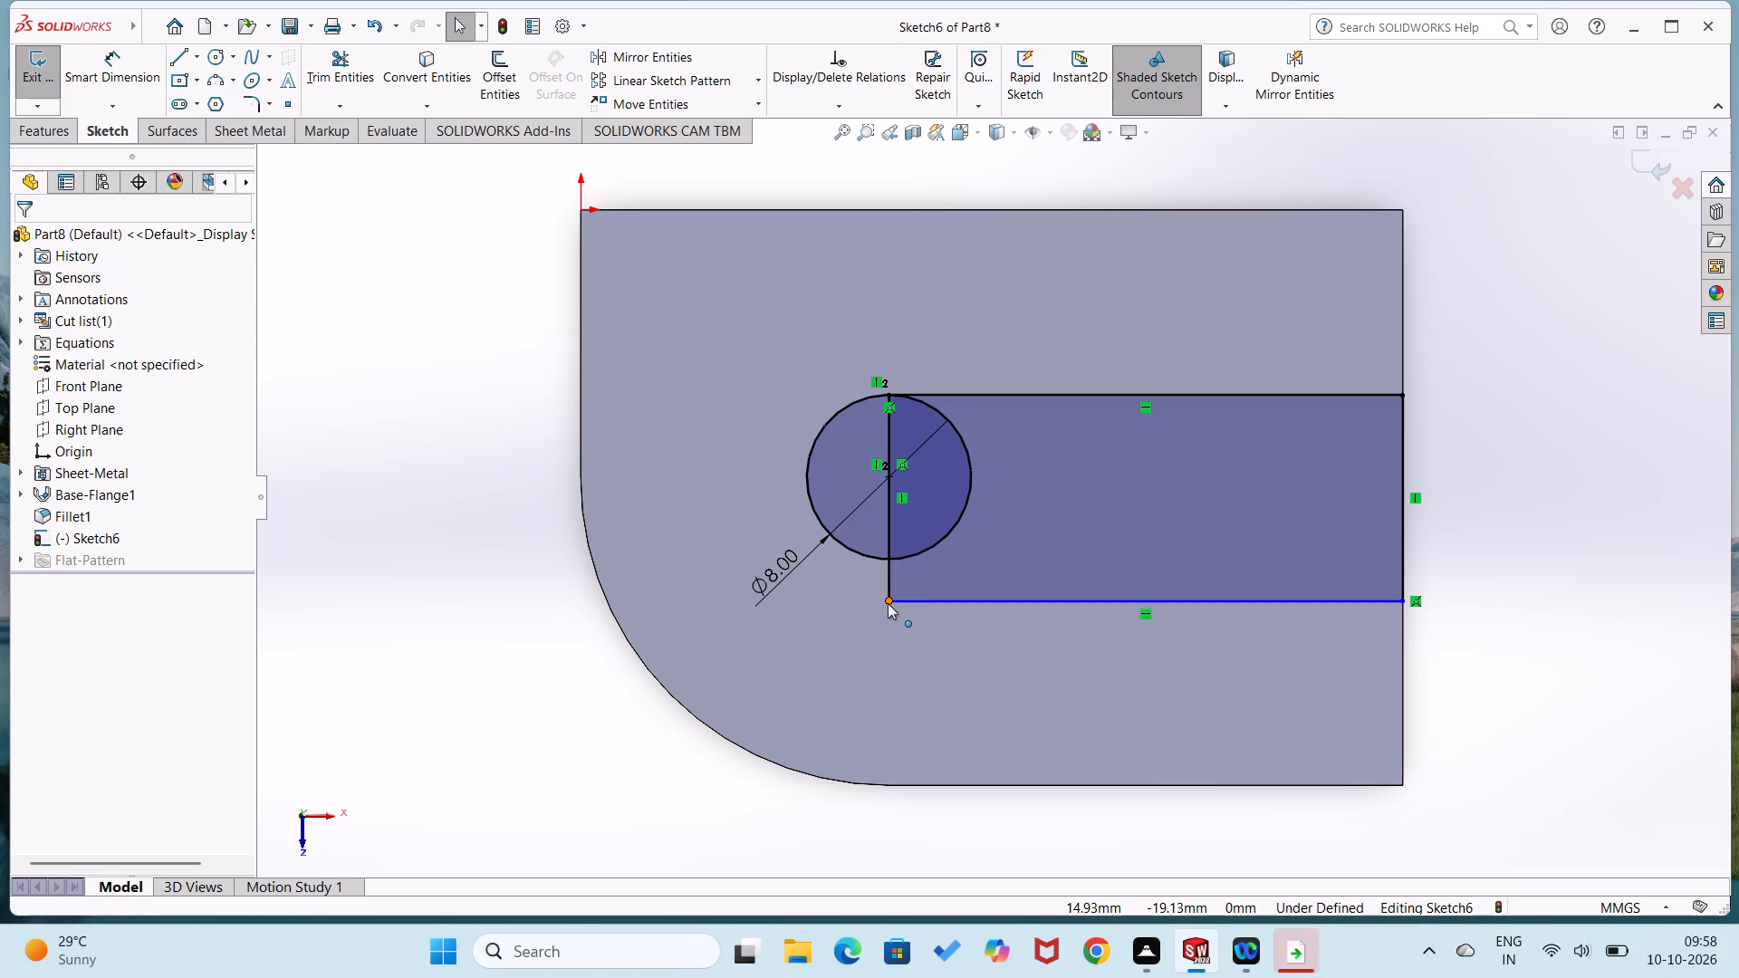
# Move the rectangle's lower inner corner onto the circle's bottom point so its height matches the circle's diameter.
pyautogui.moveTo(888, 603); pyautogui.dragTo(894, 563)
pyautogui.click(468, 706)
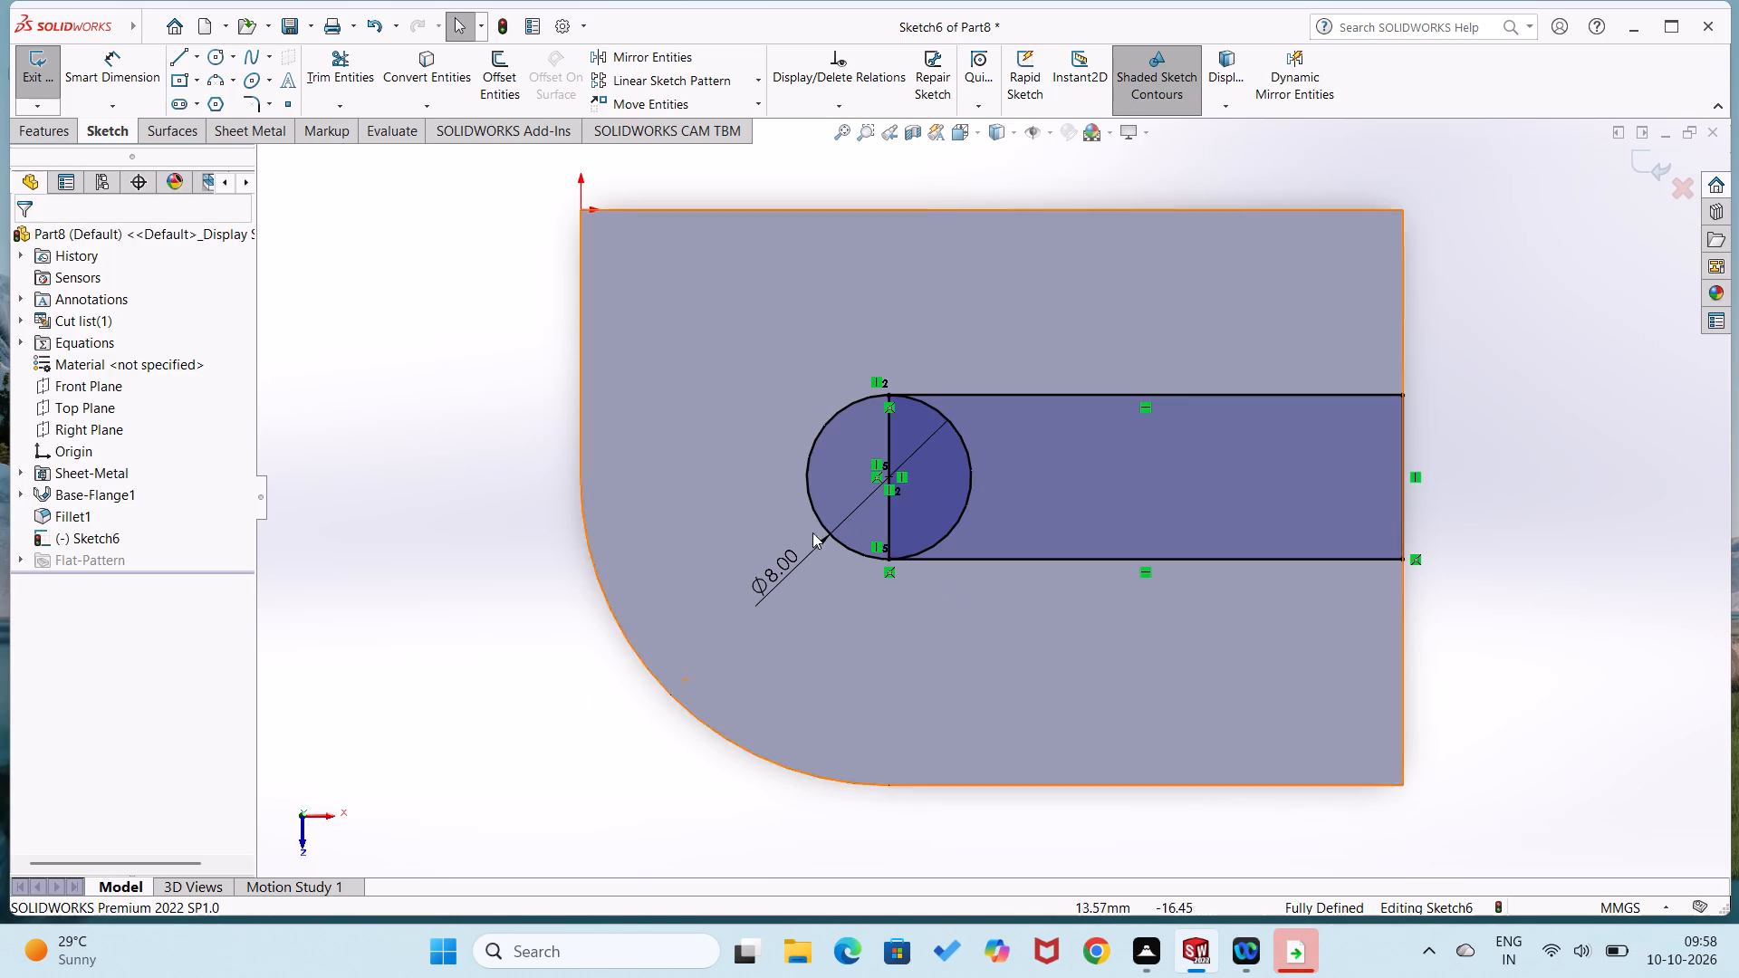
# Trim the circle's half inside the rectangle and the rectangle's vertical line through the circle's centre, forming a round-ended slot profile.
pyautogui.click(356, 81)
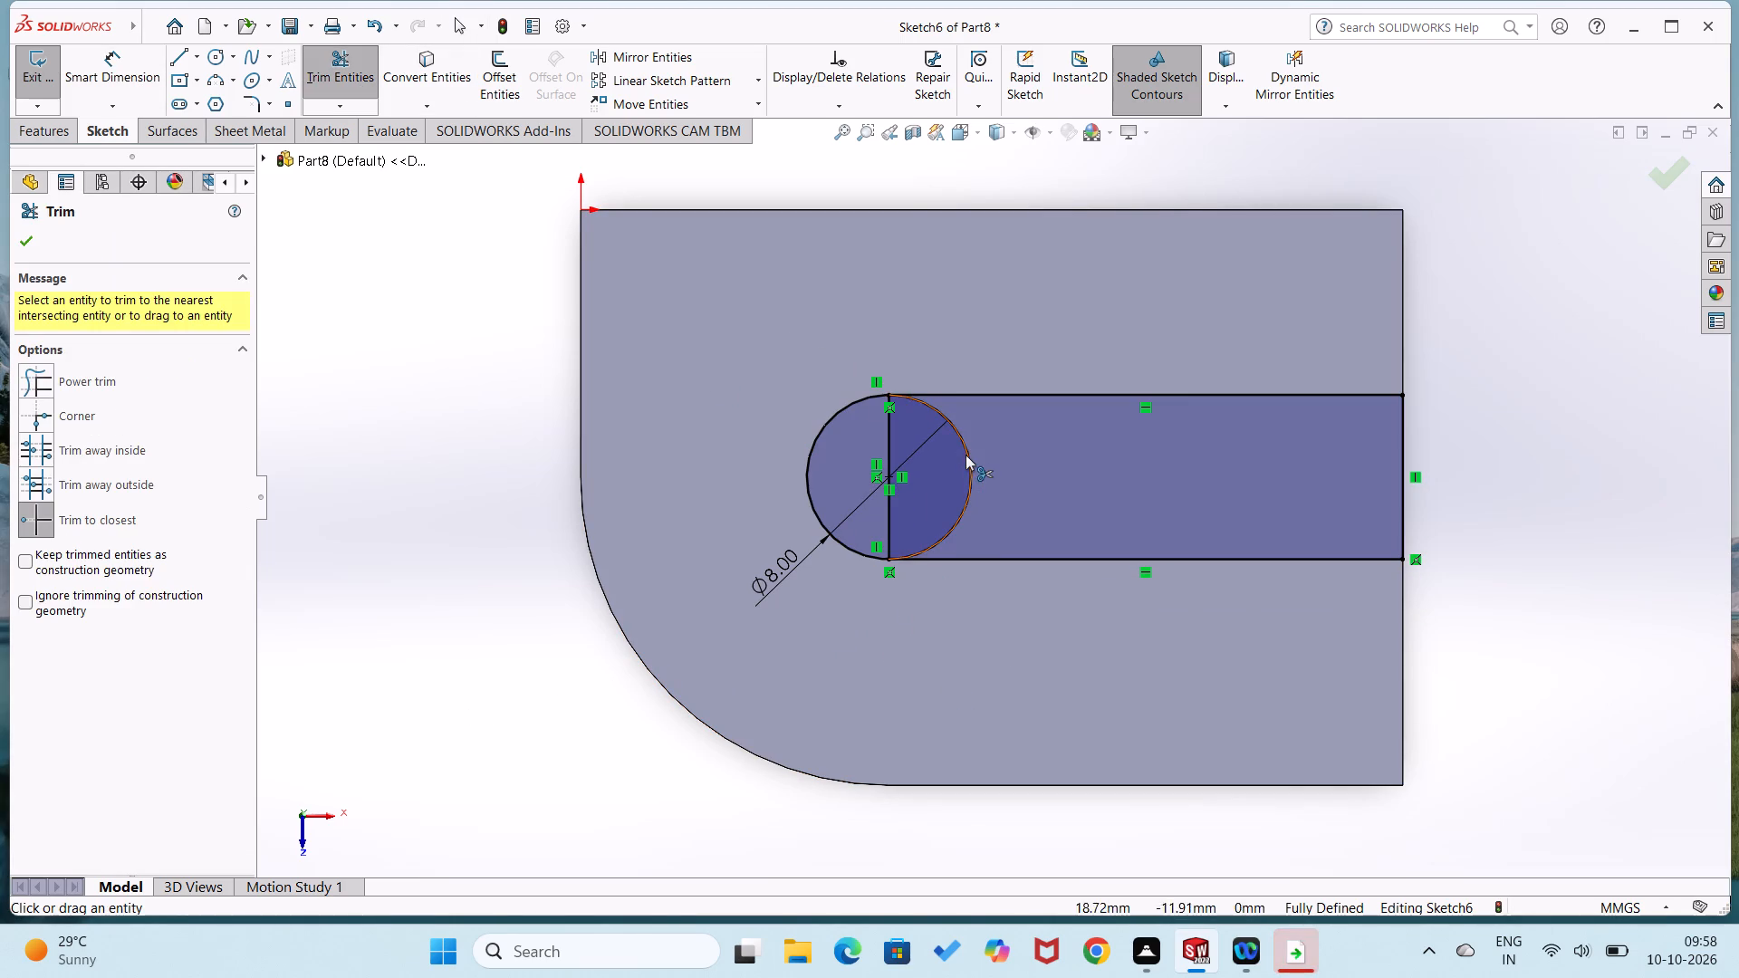
pyautogui.click(977, 466)
pyautogui.click(971, 474)
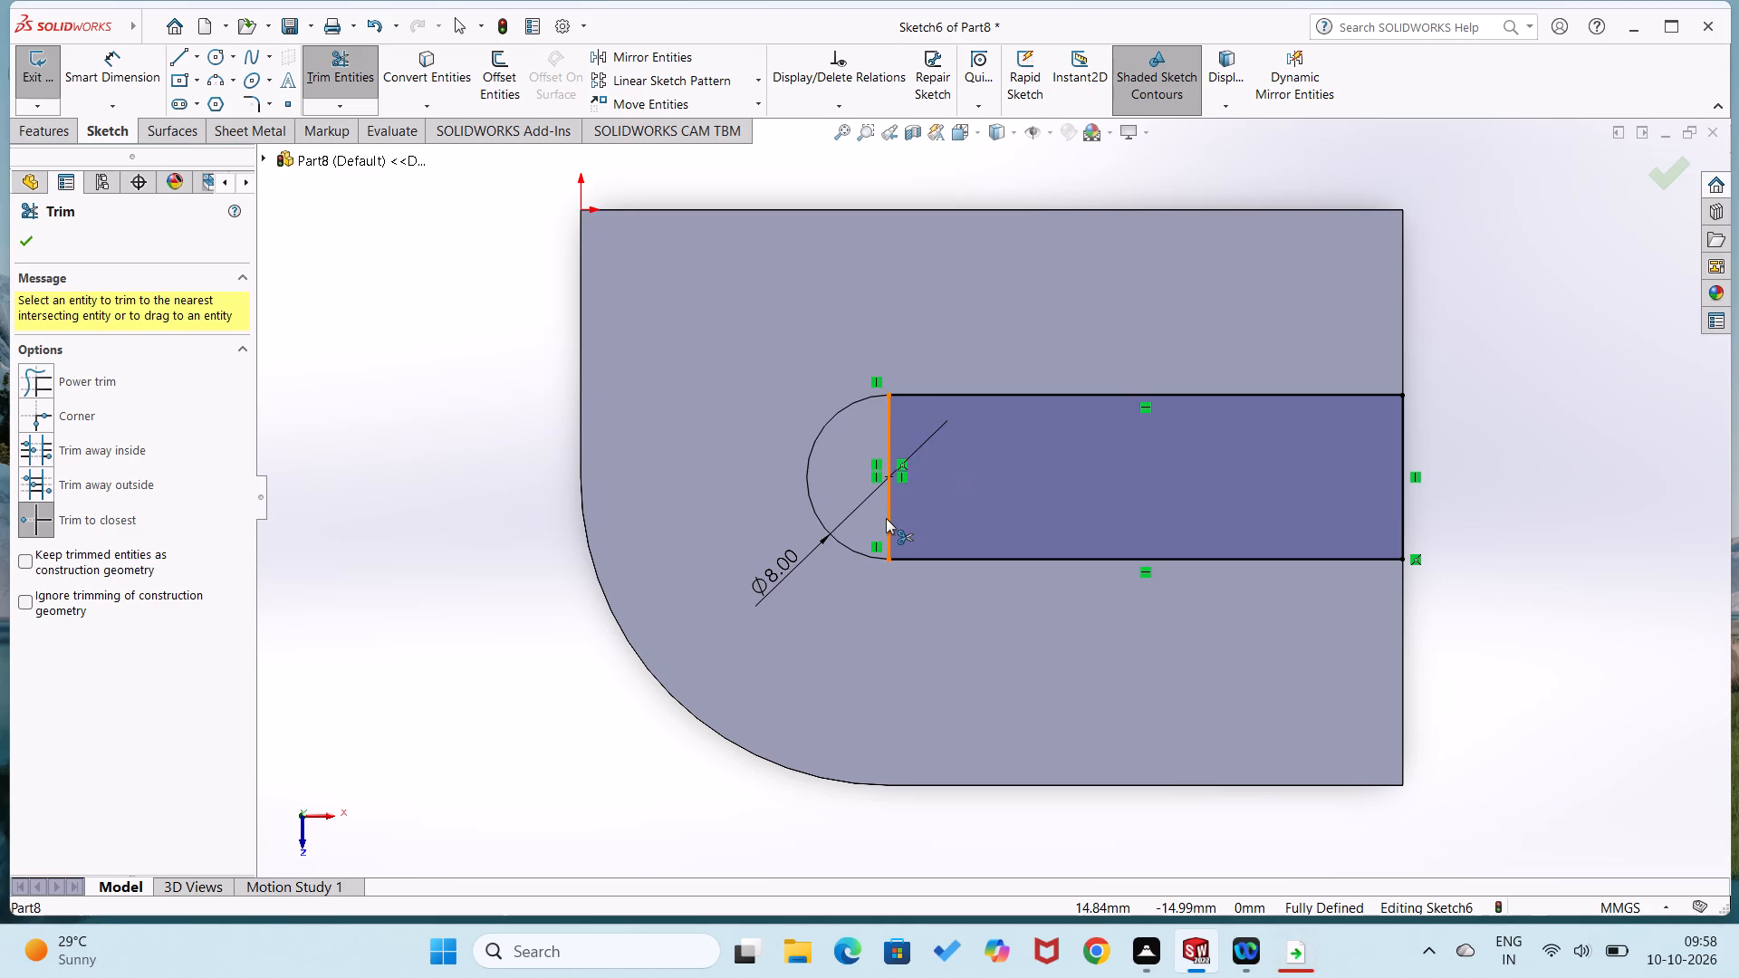
pyautogui.click(886, 518)
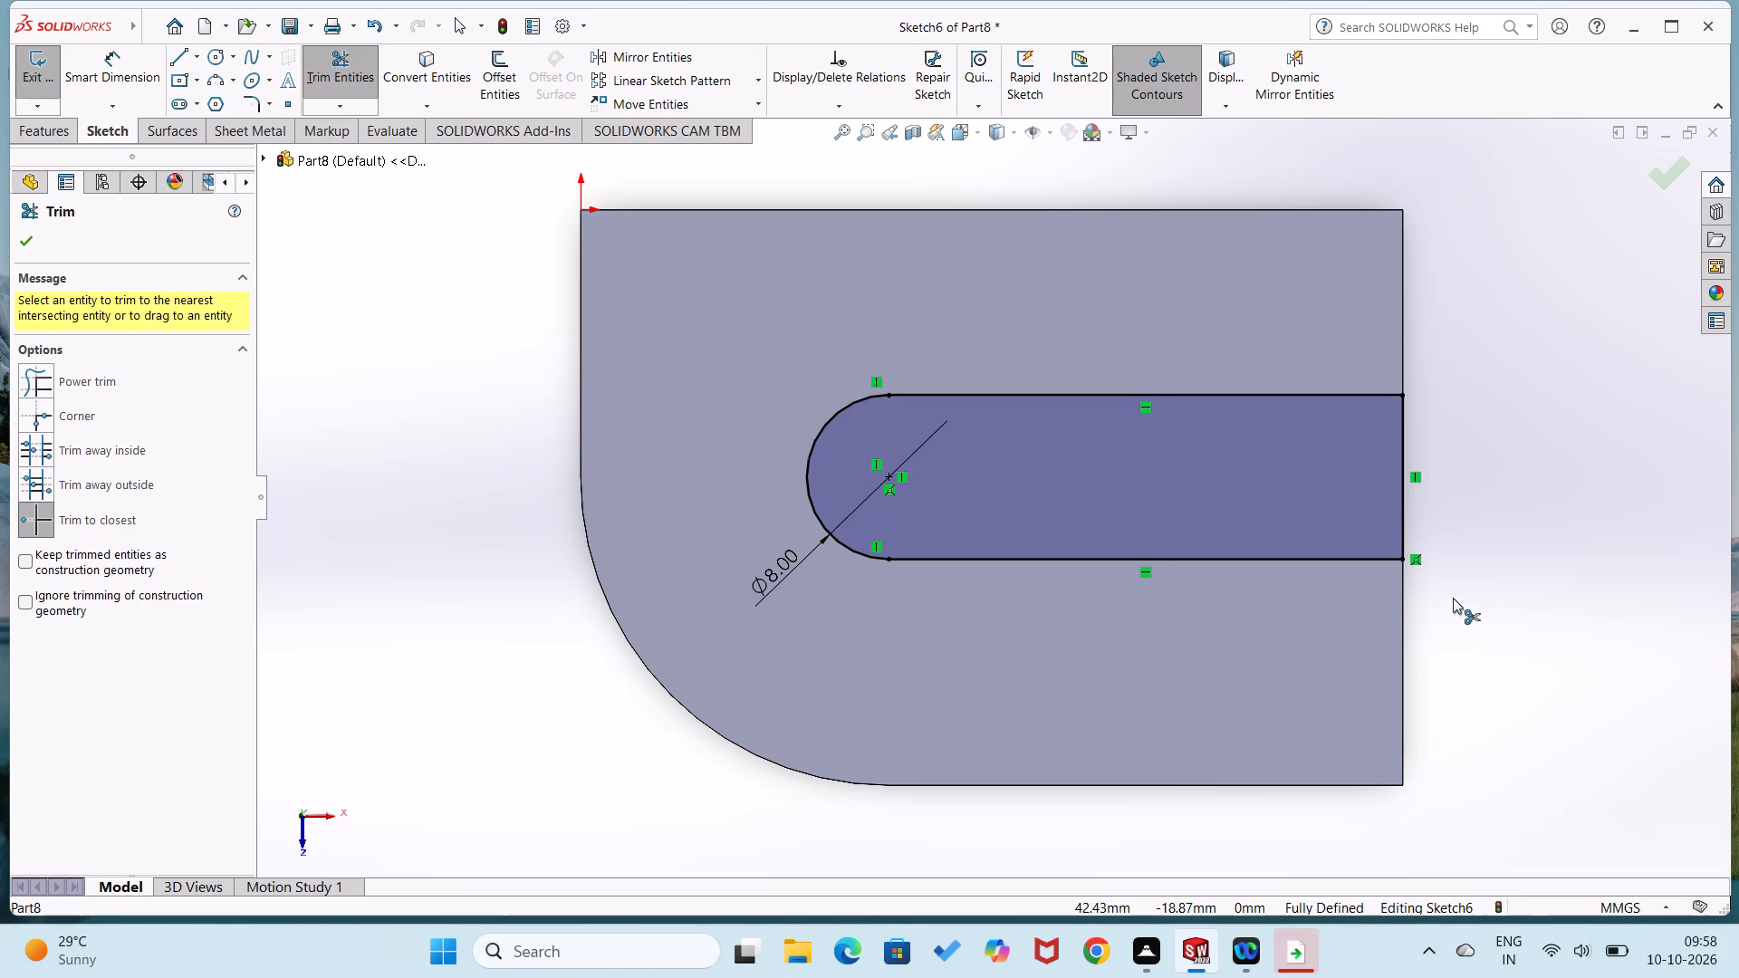
# Cut the slot profile through the plate with a 10 mm blind sheet metal Extruded Cut, keeping Normal cut enabled.
pyautogui.click(41, 128)
pyautogui.click(259, 137)
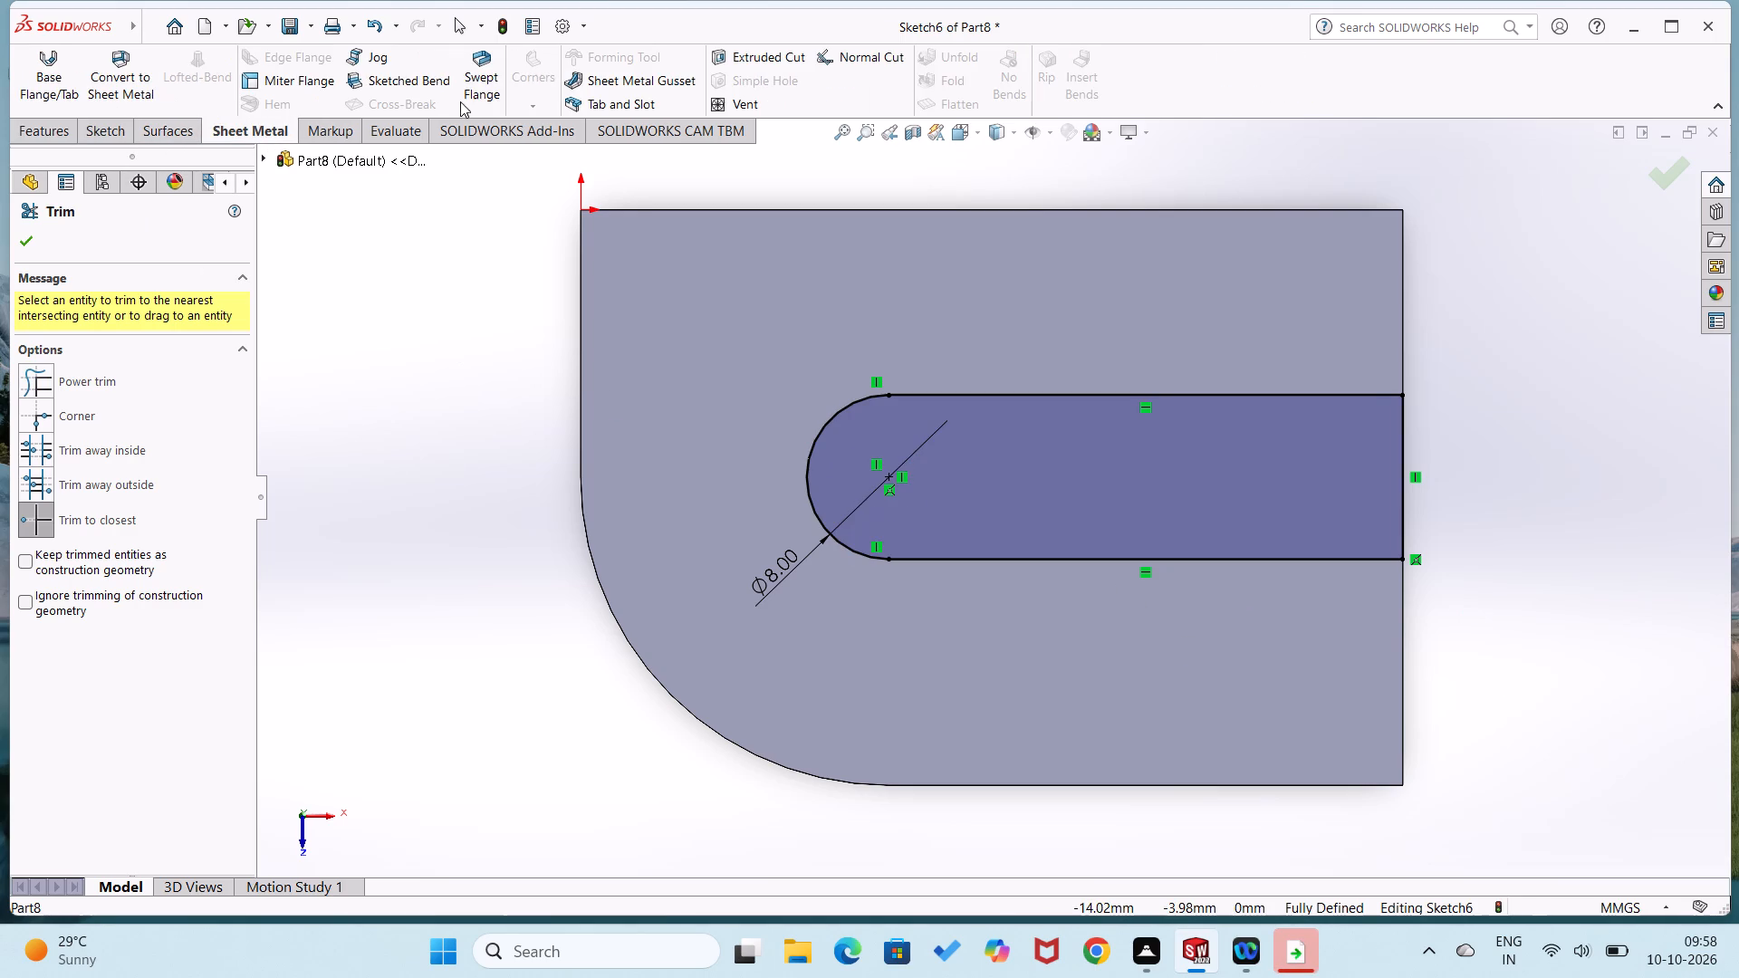
pyautogui.click(763, 69)
pyautogui.click(772, 56)
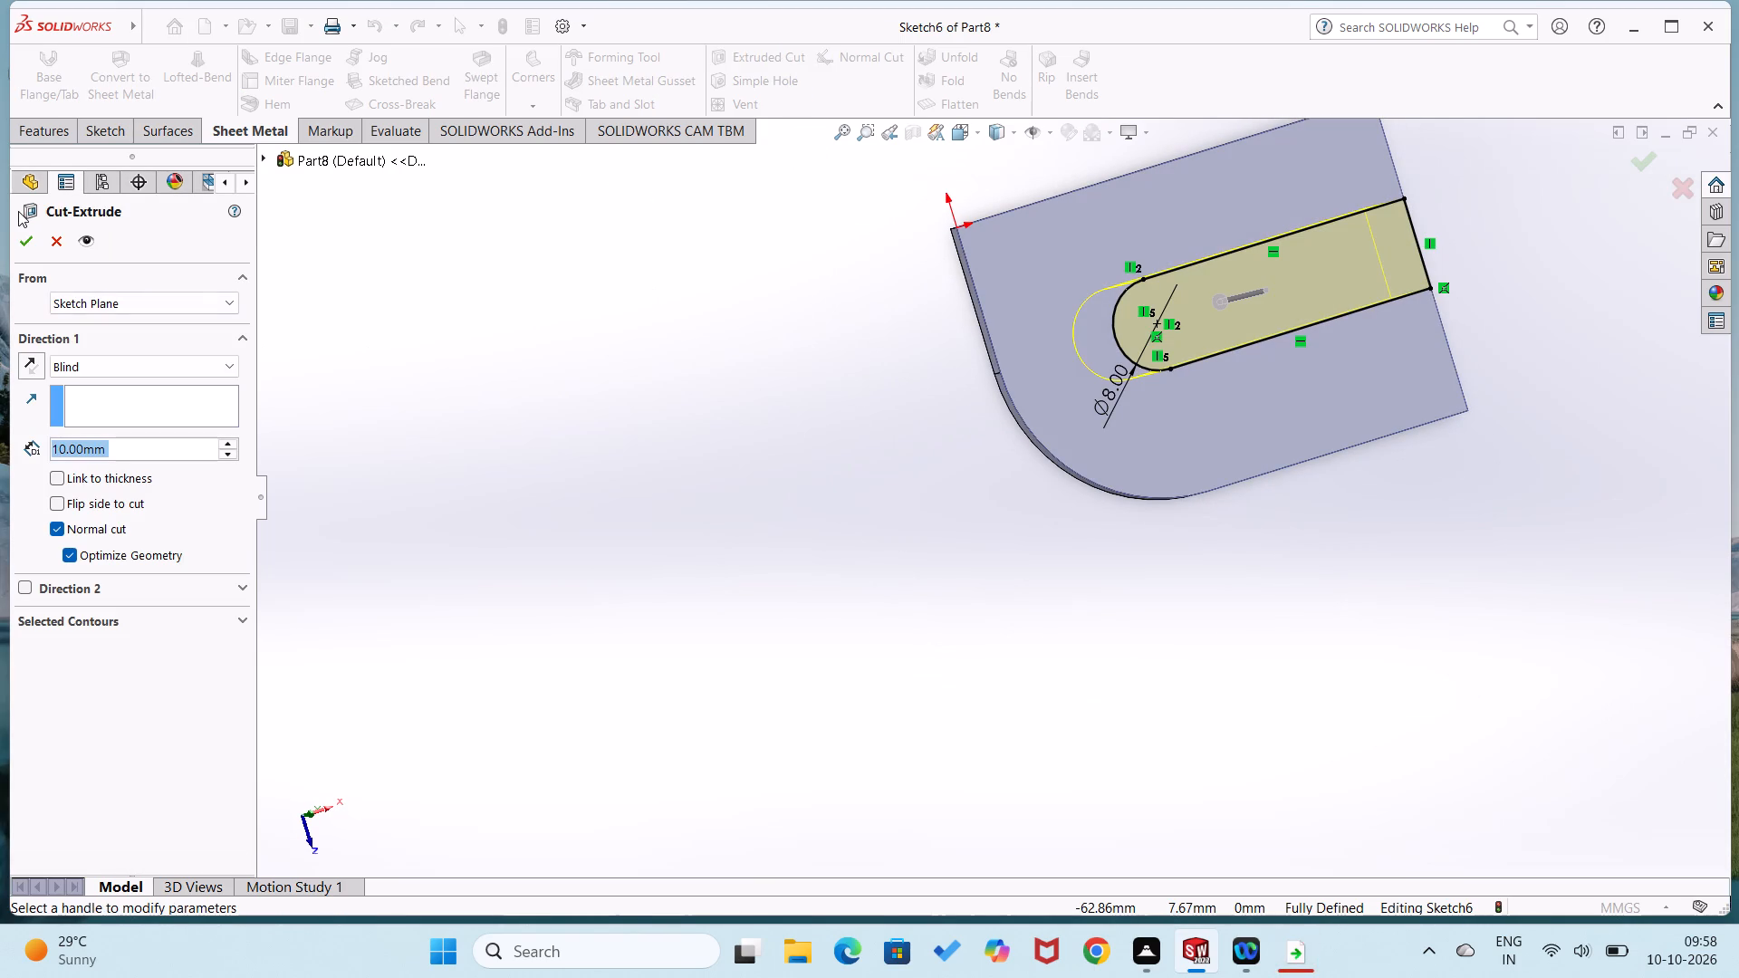
pyautogui.click(29, 234)
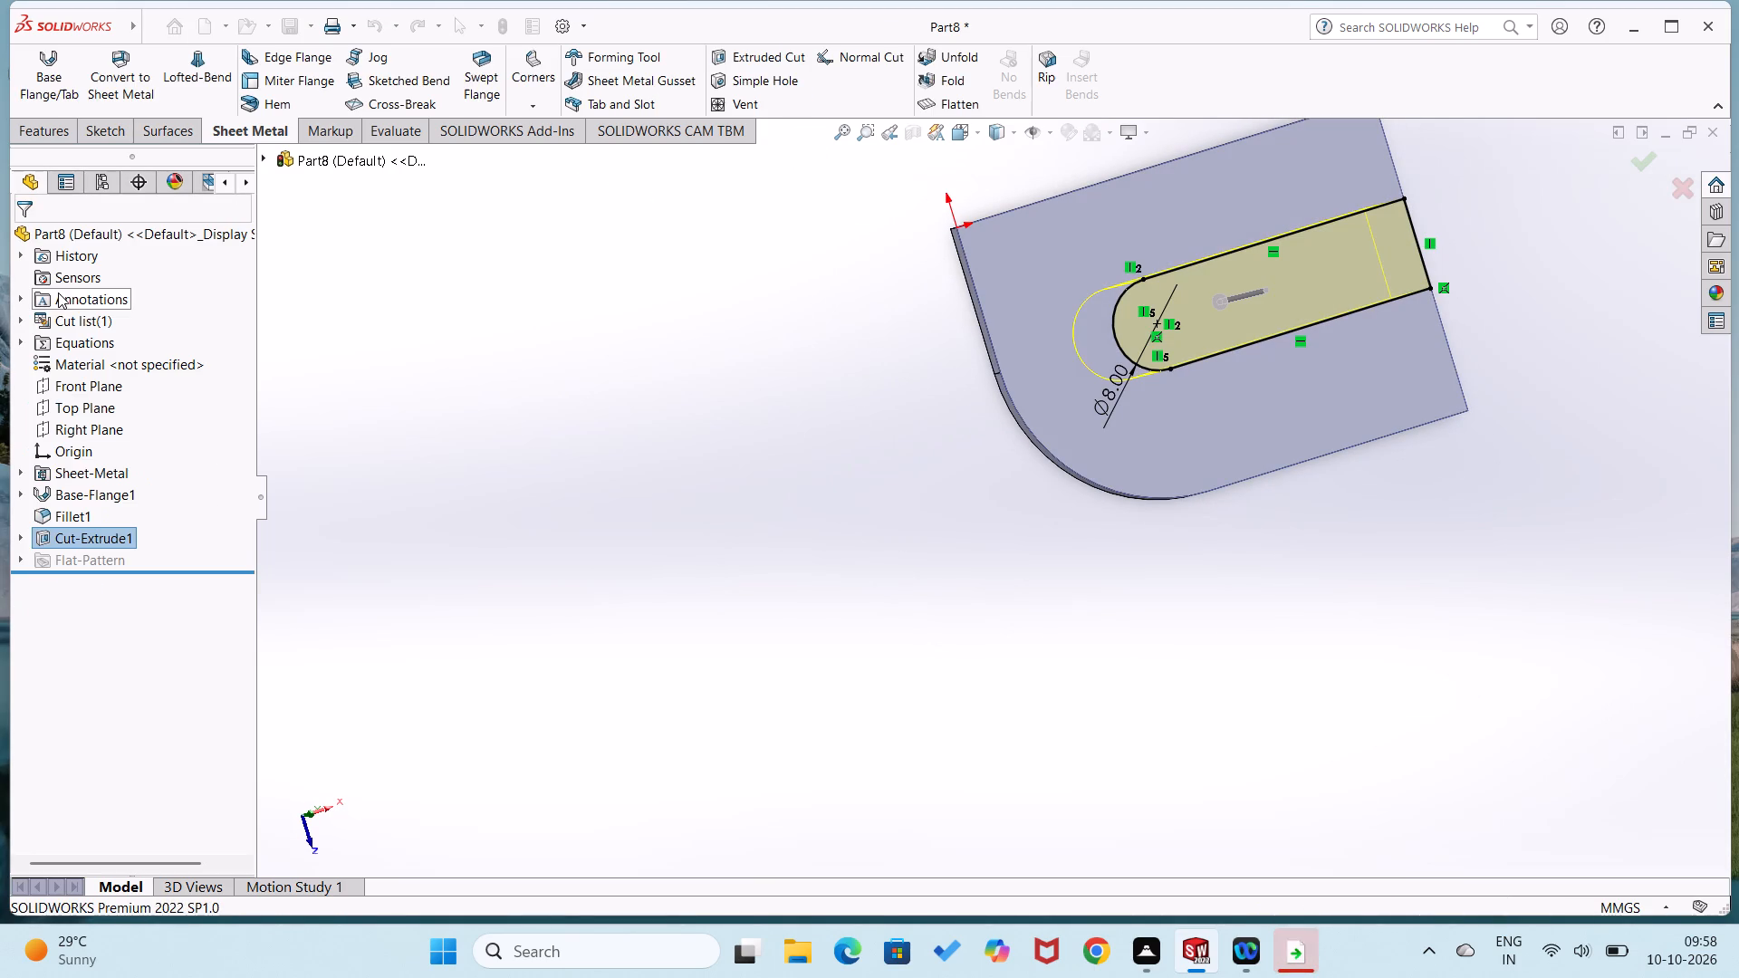
pyautogui.click(449, 493)
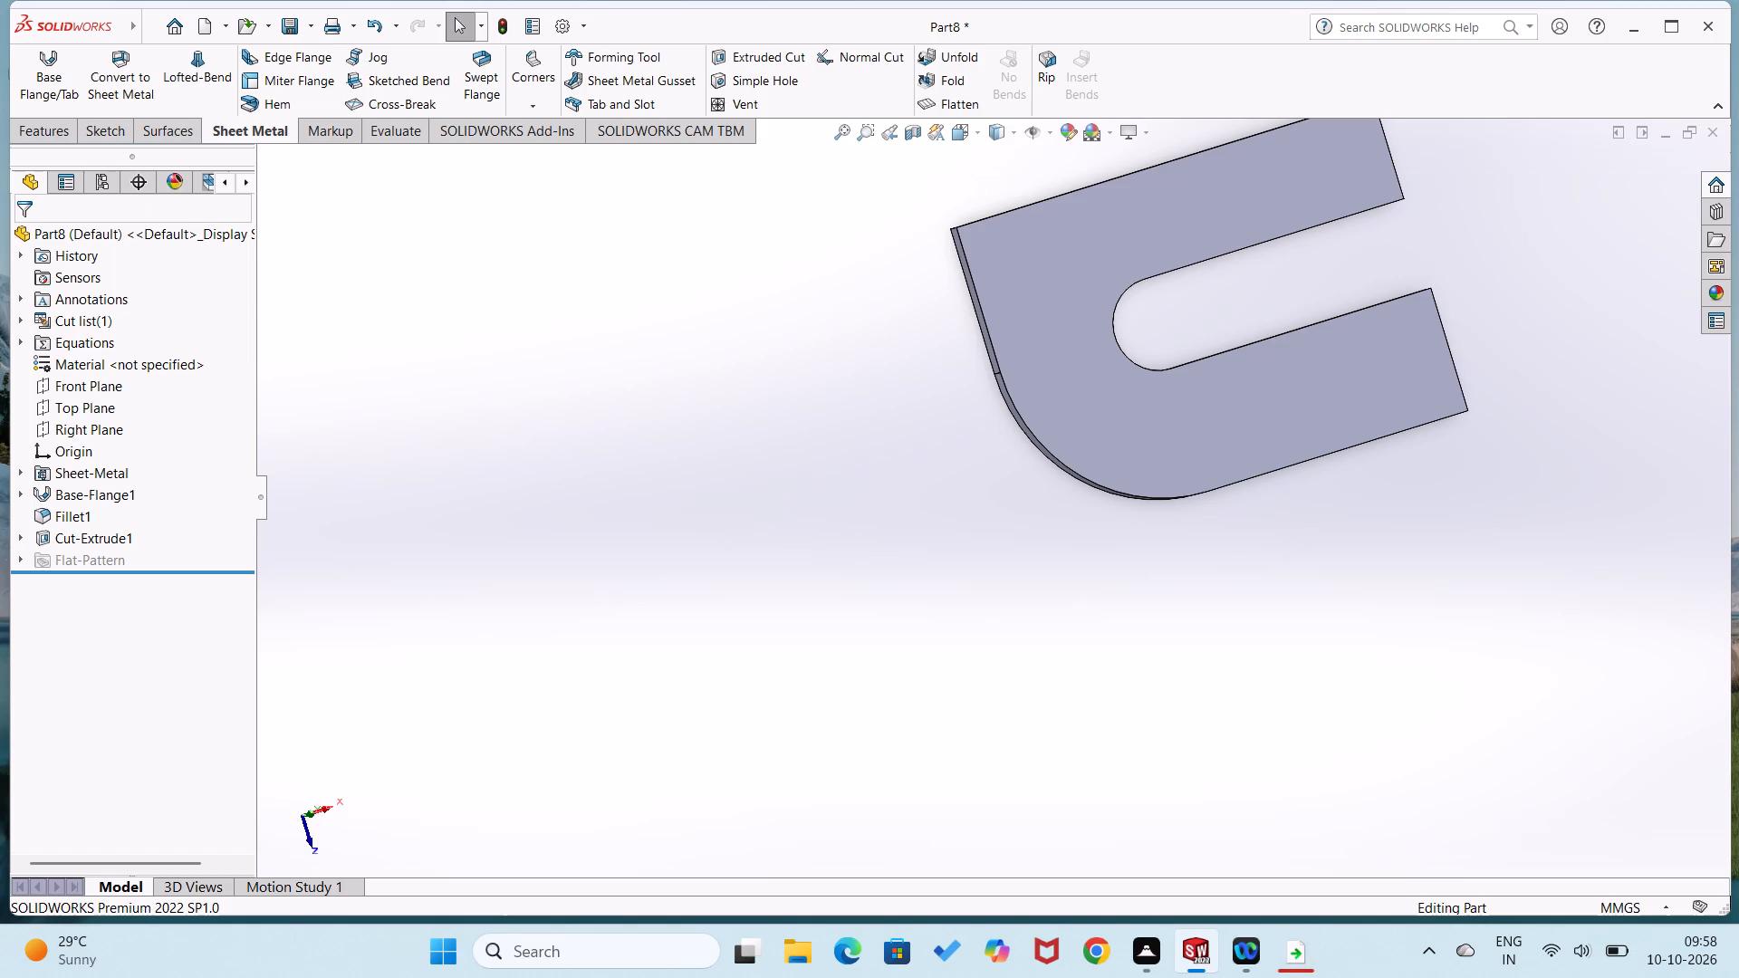
# Start a Base Flange/Tab sketch from the plate's long edge away from the rounded corner, and exit the sketch without drawing anything.
pyautogui.click(57, 86)
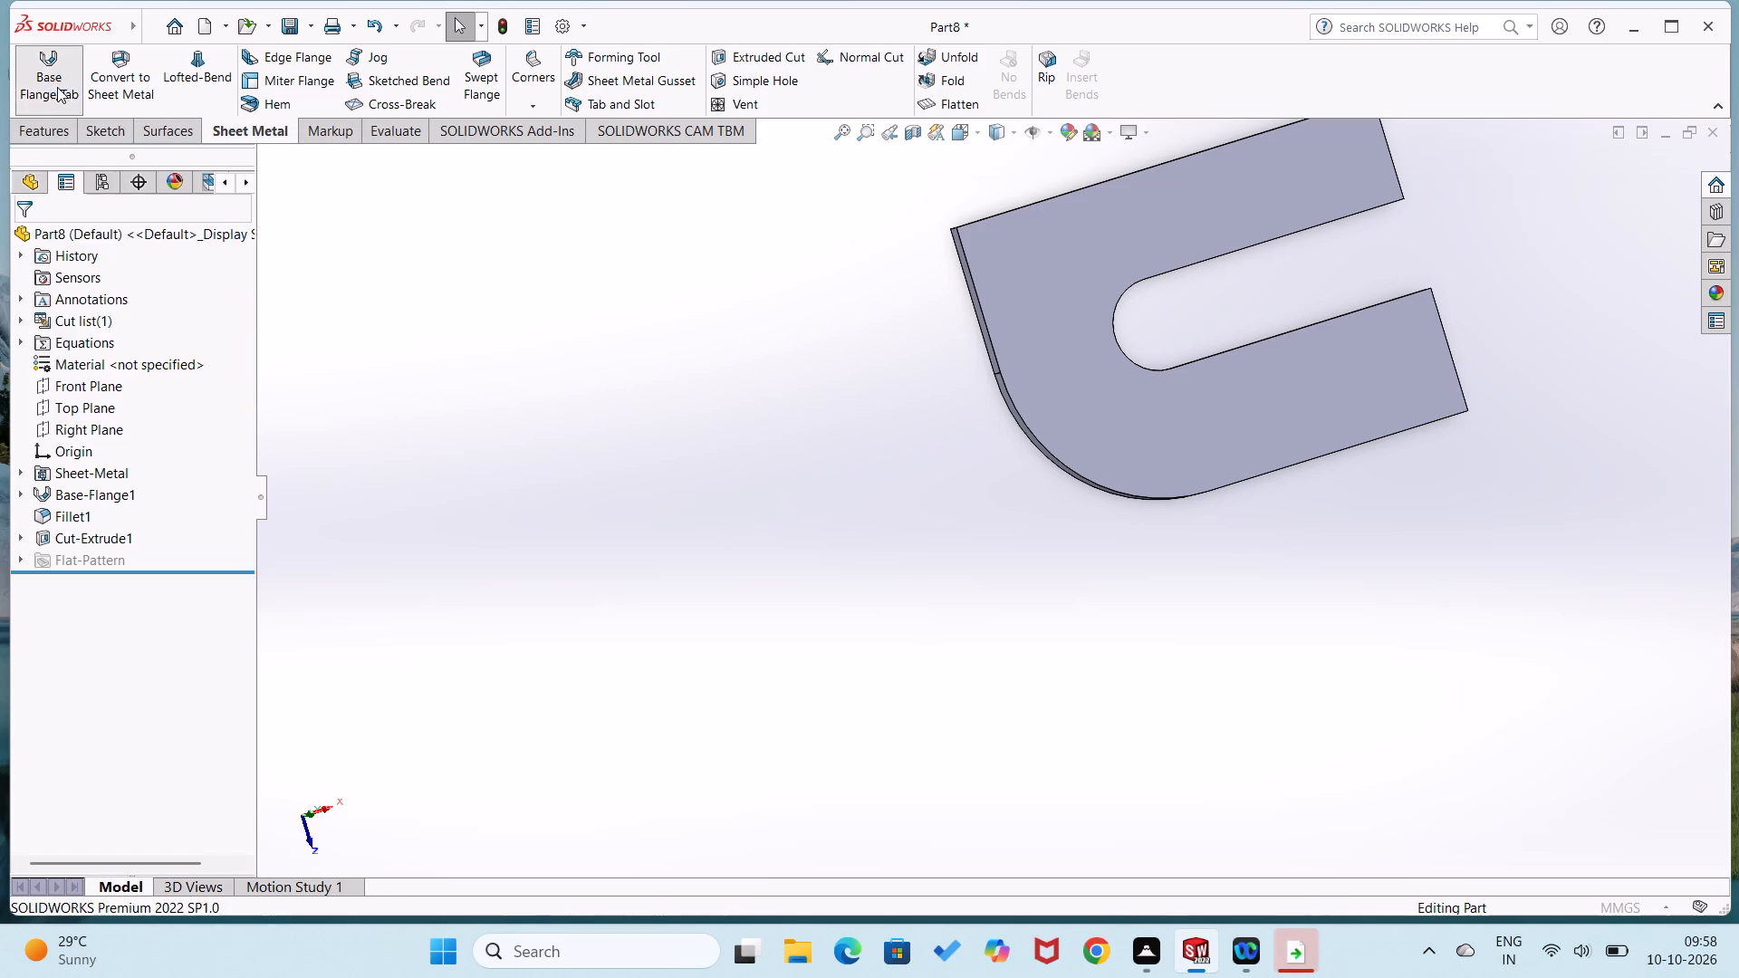
pyautogui.moveTo(1009, 316); pyautogui.dragTo(1029, 394, button='middle')
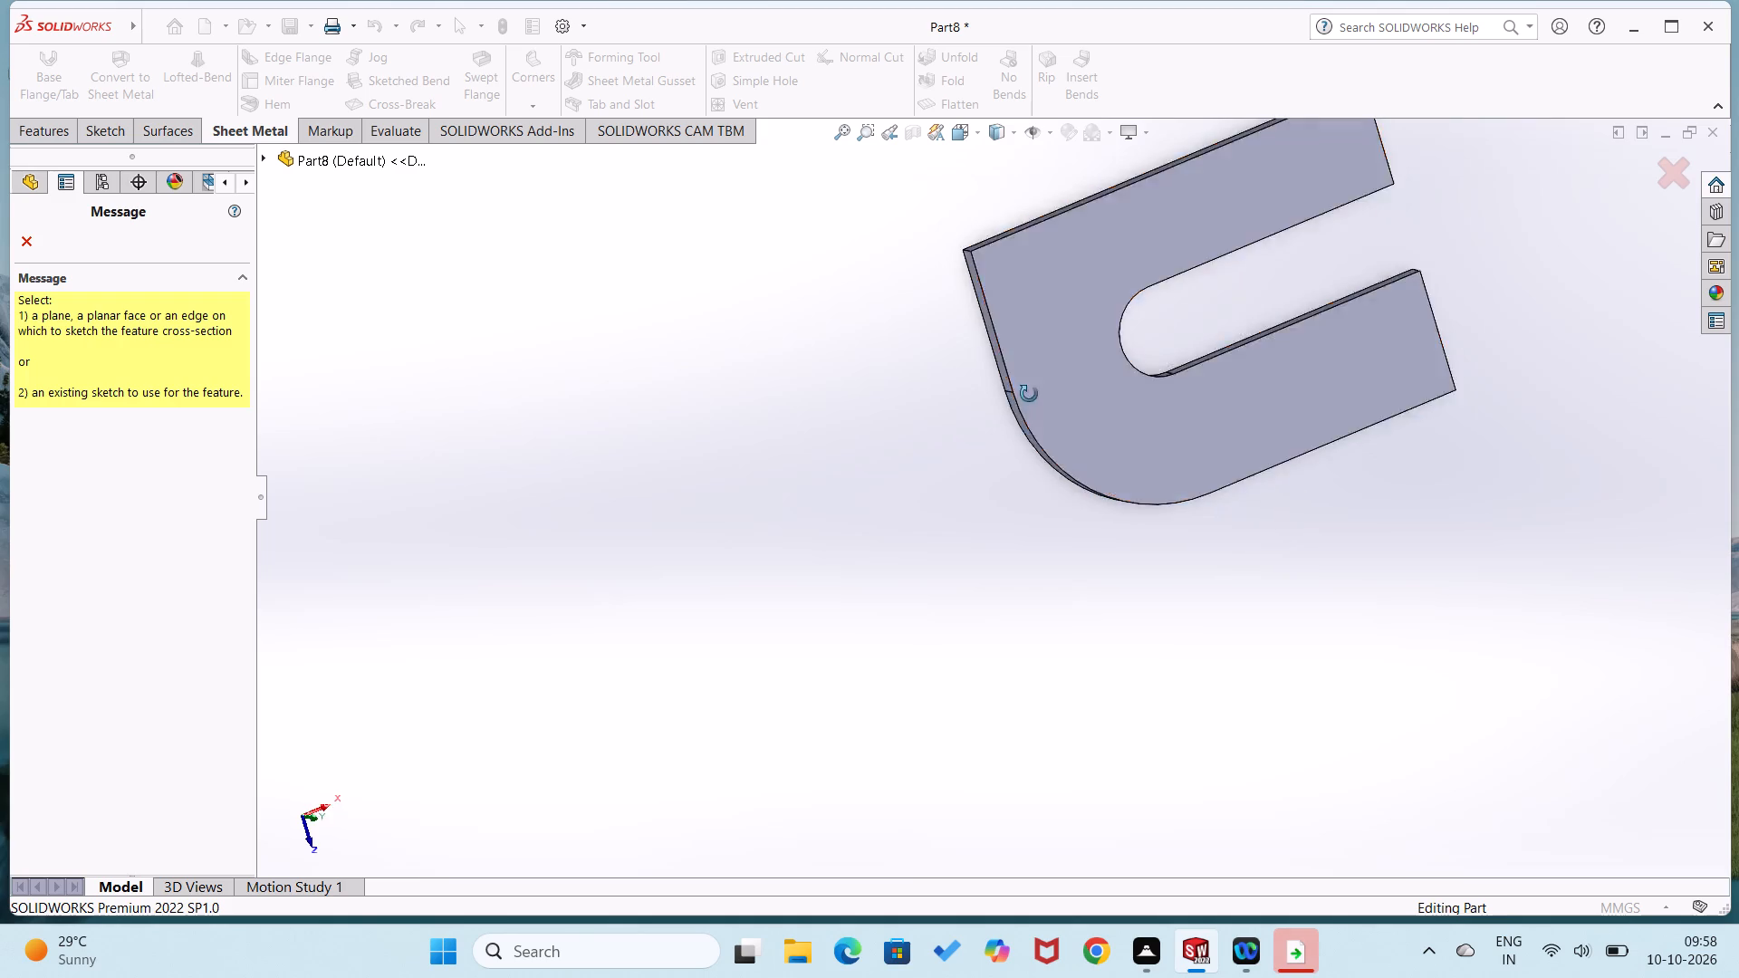
pyautogui.moveTo(1029, 394); pyautogui.dragTo(1059, 497, button='middle')
pyautogui.click(1042, 313)
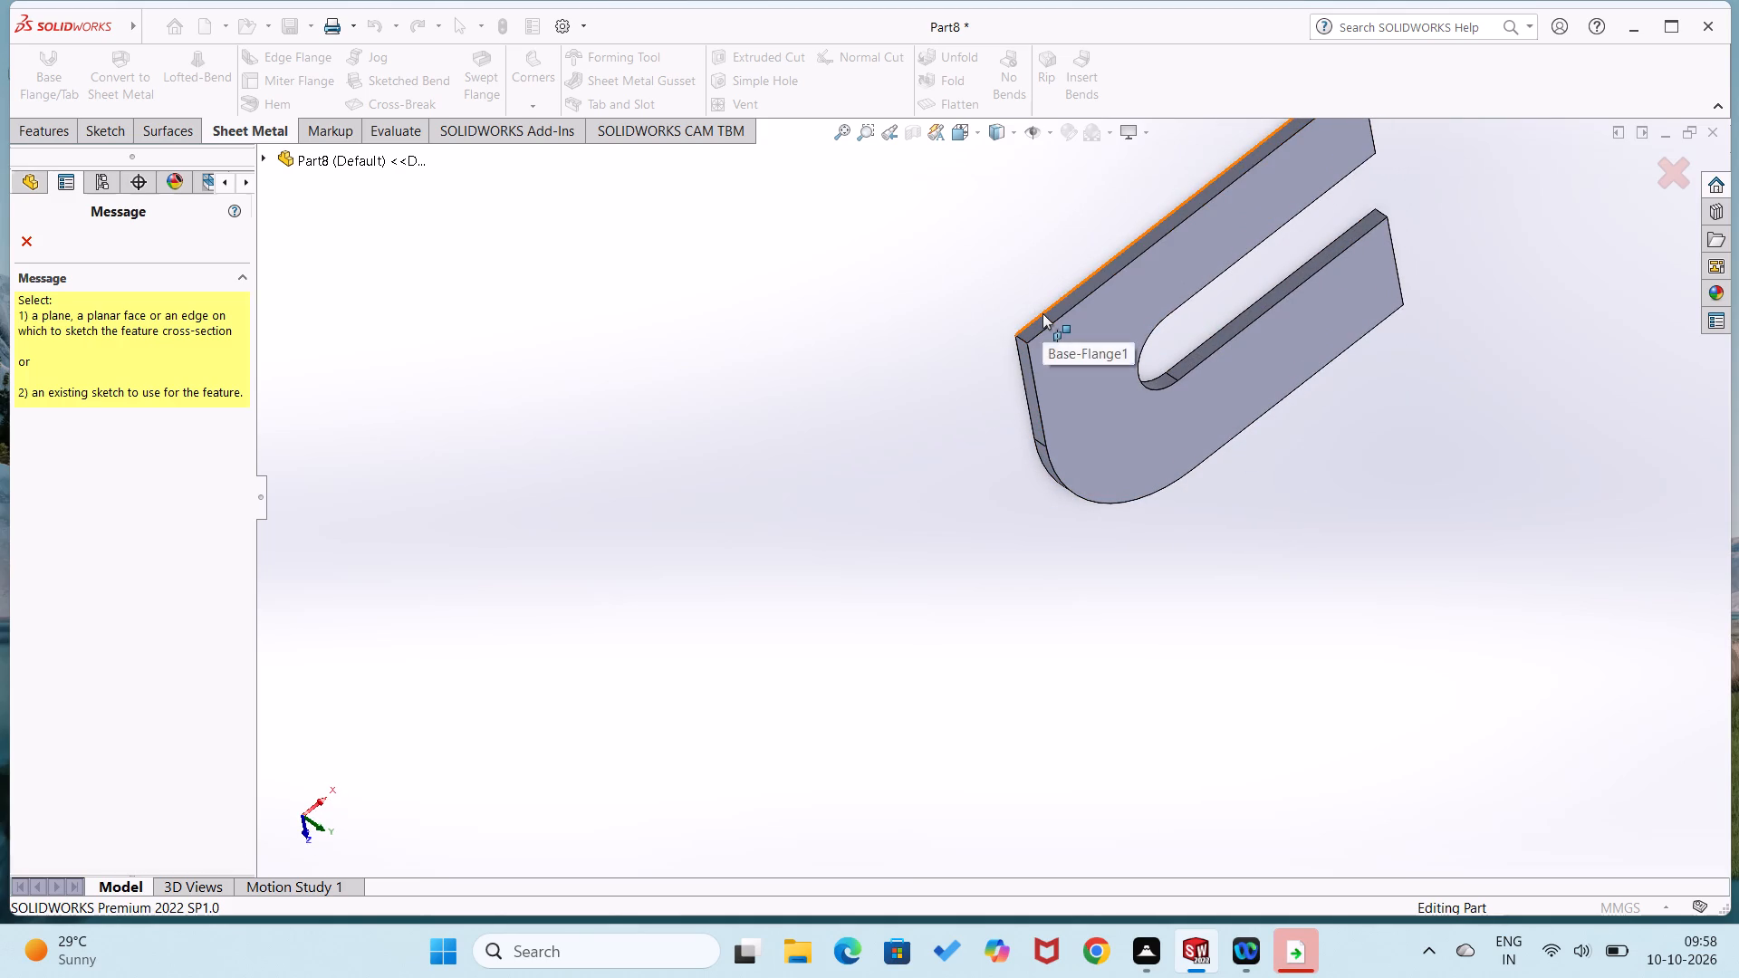
pyautogui.moveTo(881, 502); pyautogui.dragTo(907, 545, button='middle')
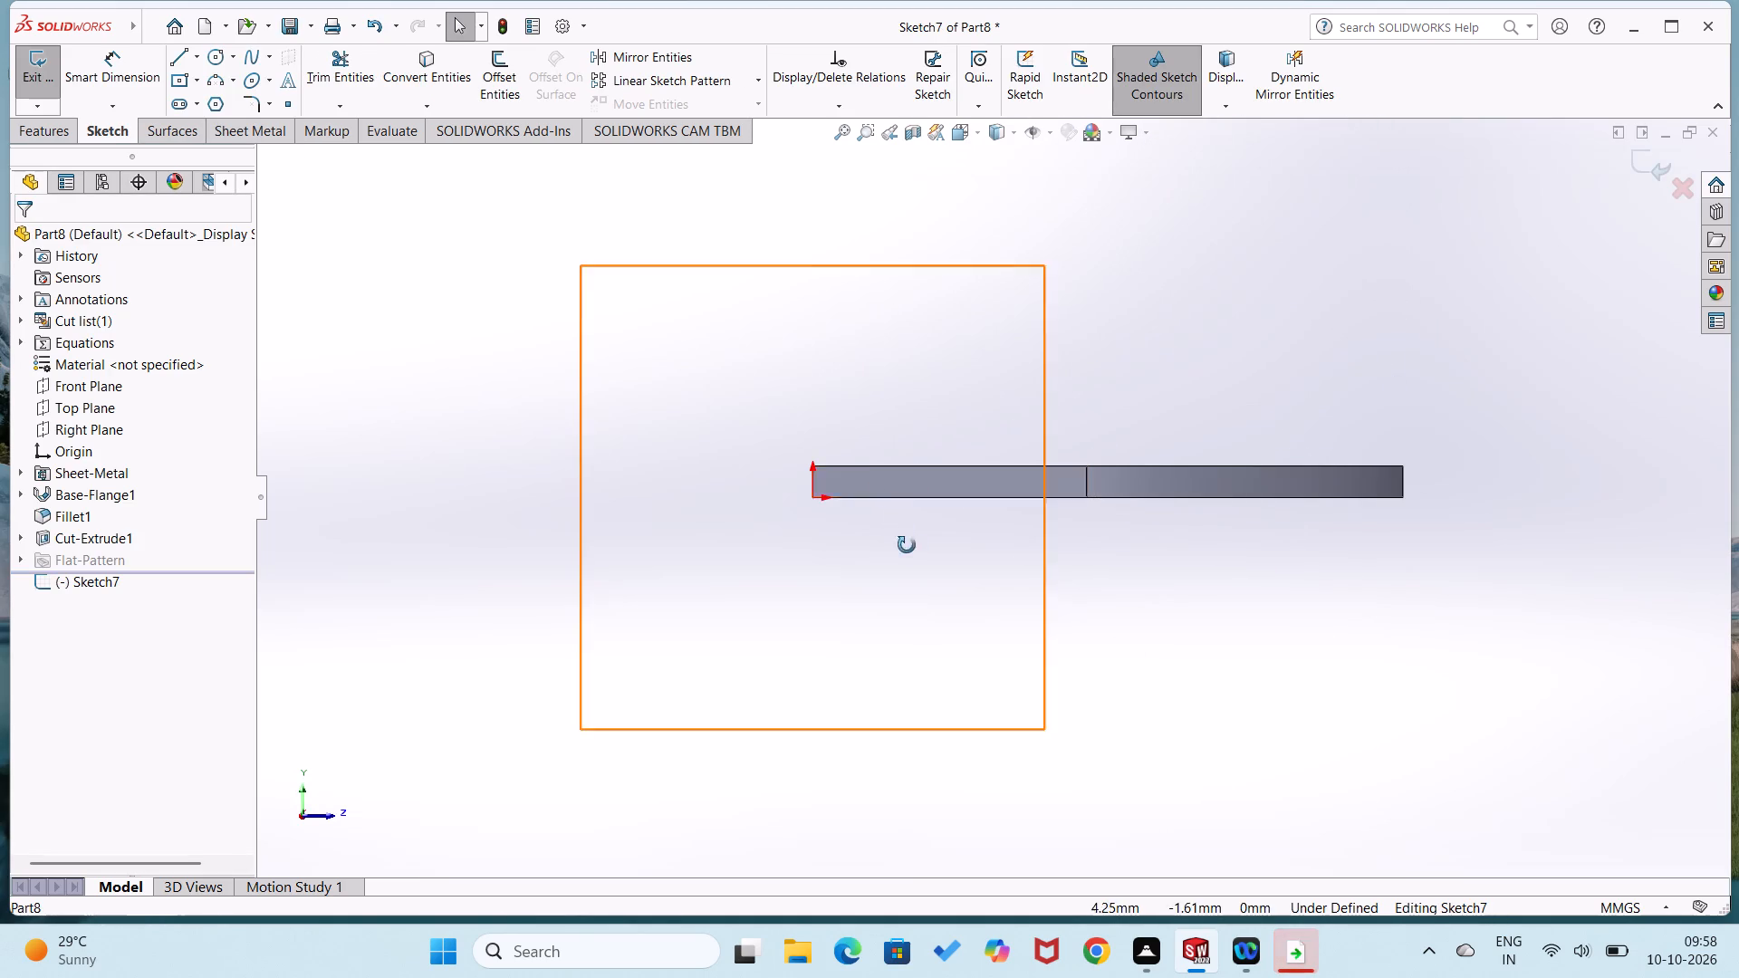
pyautogui.moveTo(907, 545); pyautogui.dragTo(927, 623, button='middle')
pyautogui.click(42, 64)
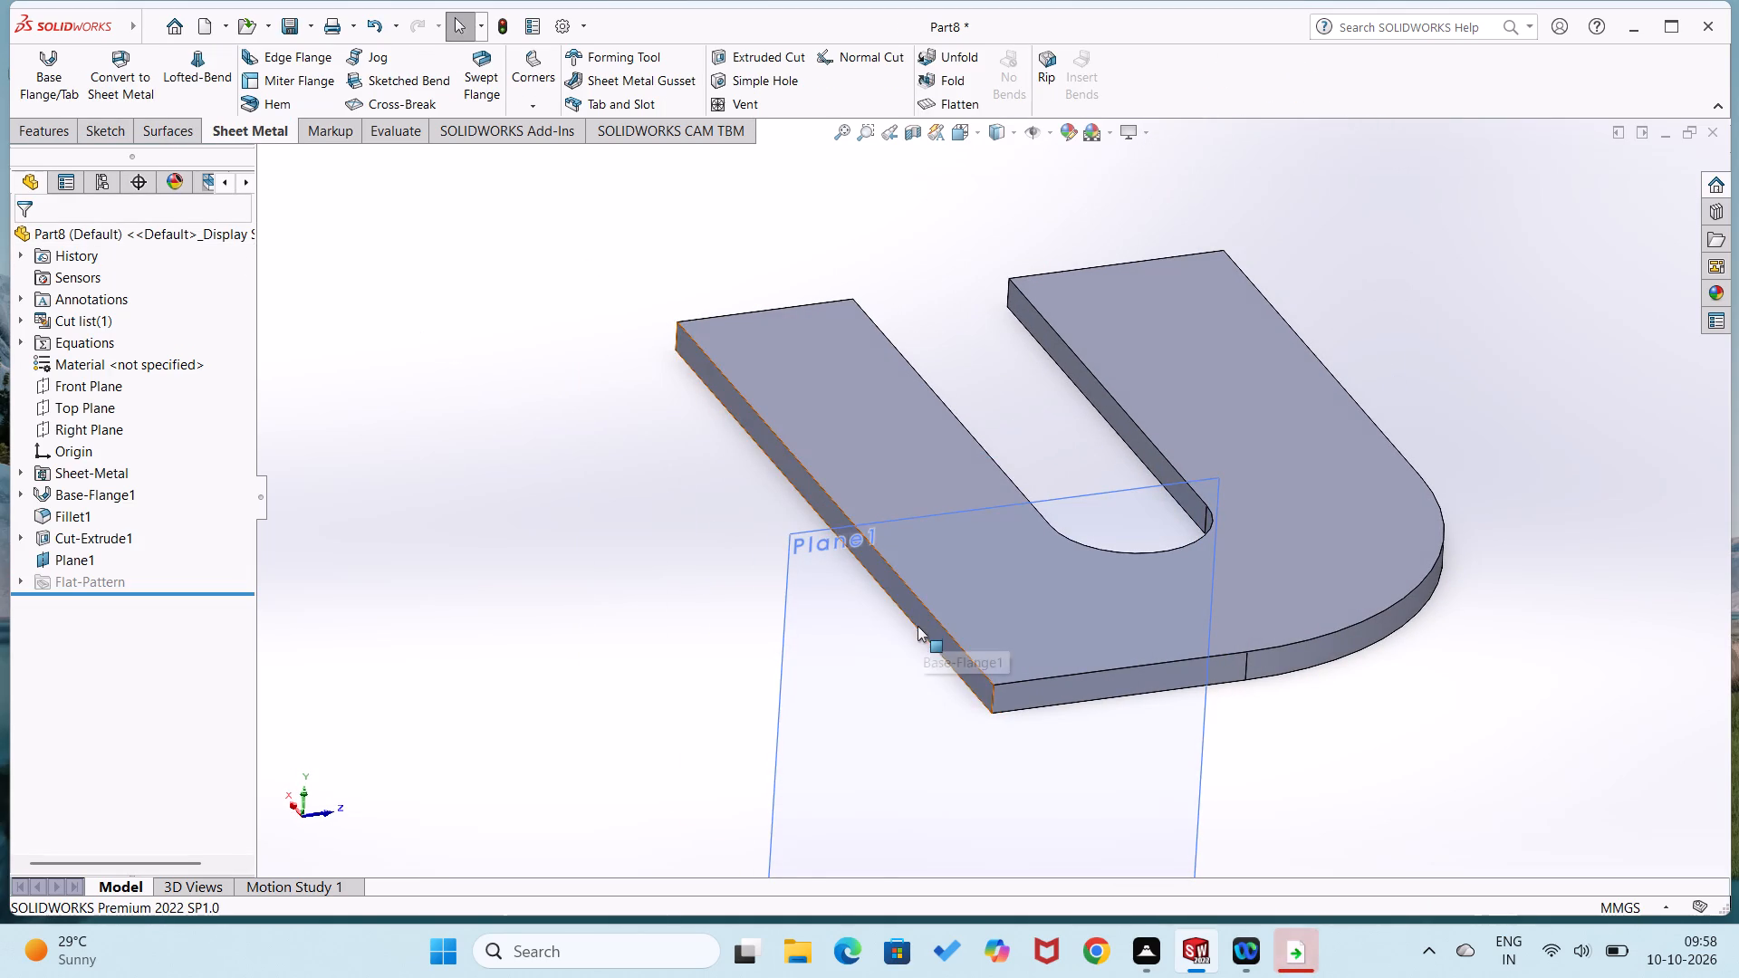
# Hide the reference plane Plane1 at the end of the plate's long edge.
pyautogui.rightClick(803, 573)
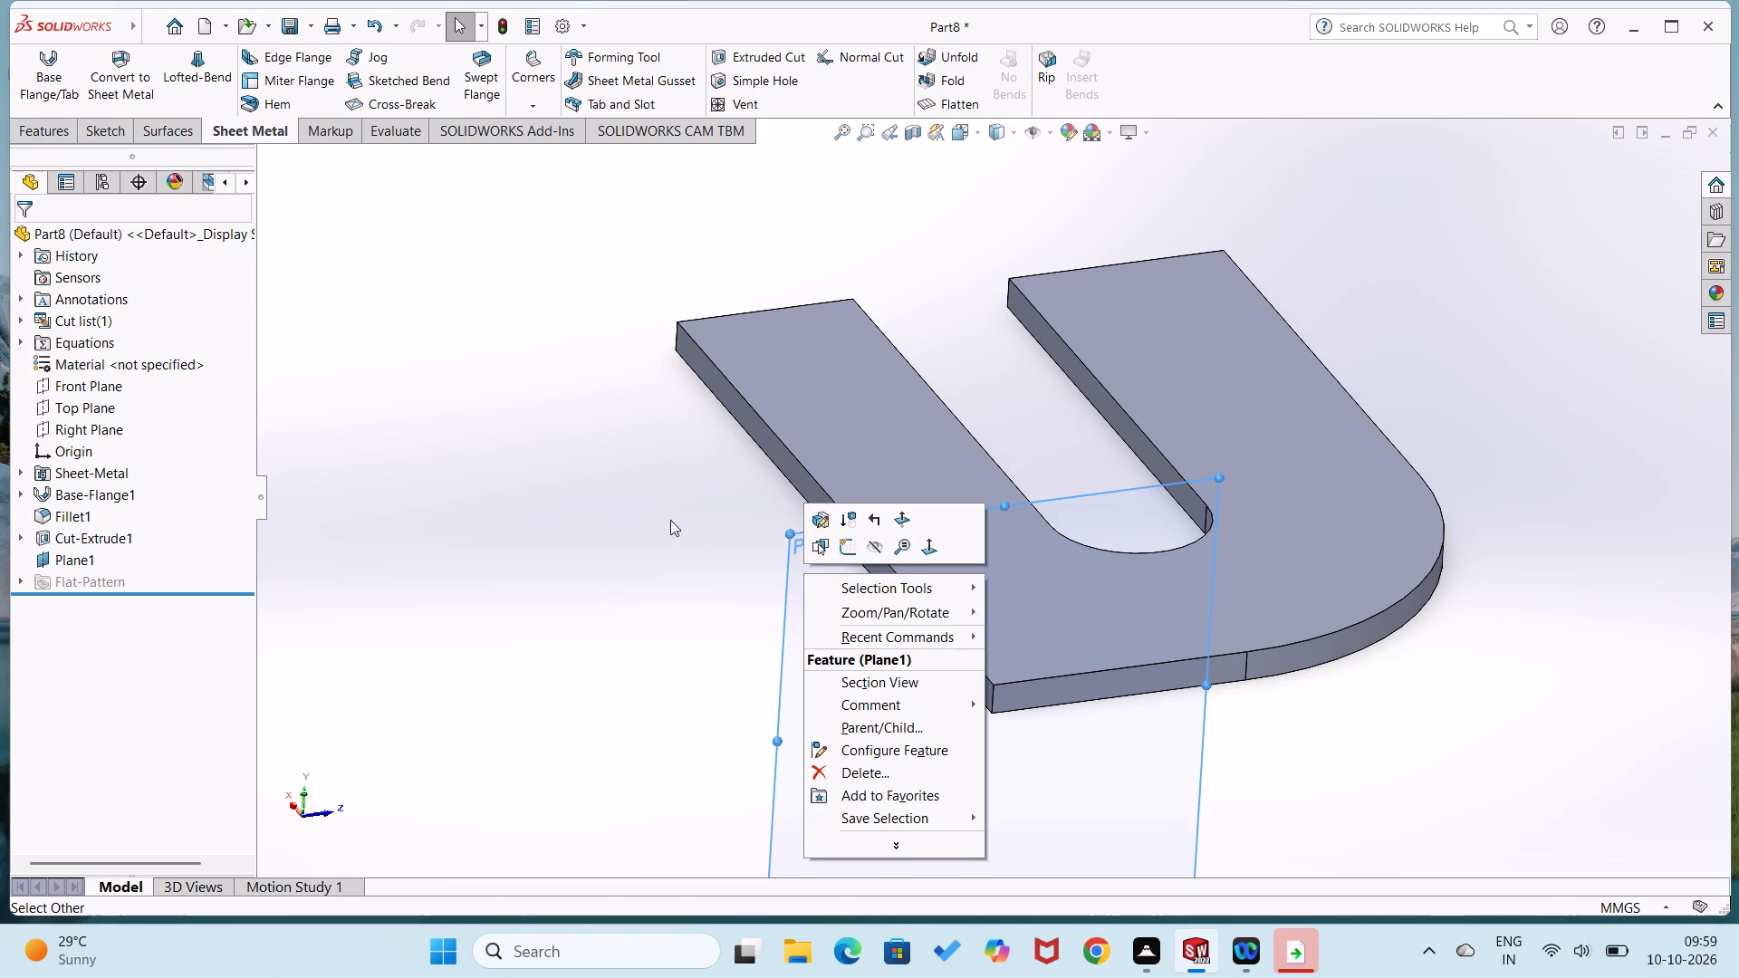
pyautogui.click(876, 560)
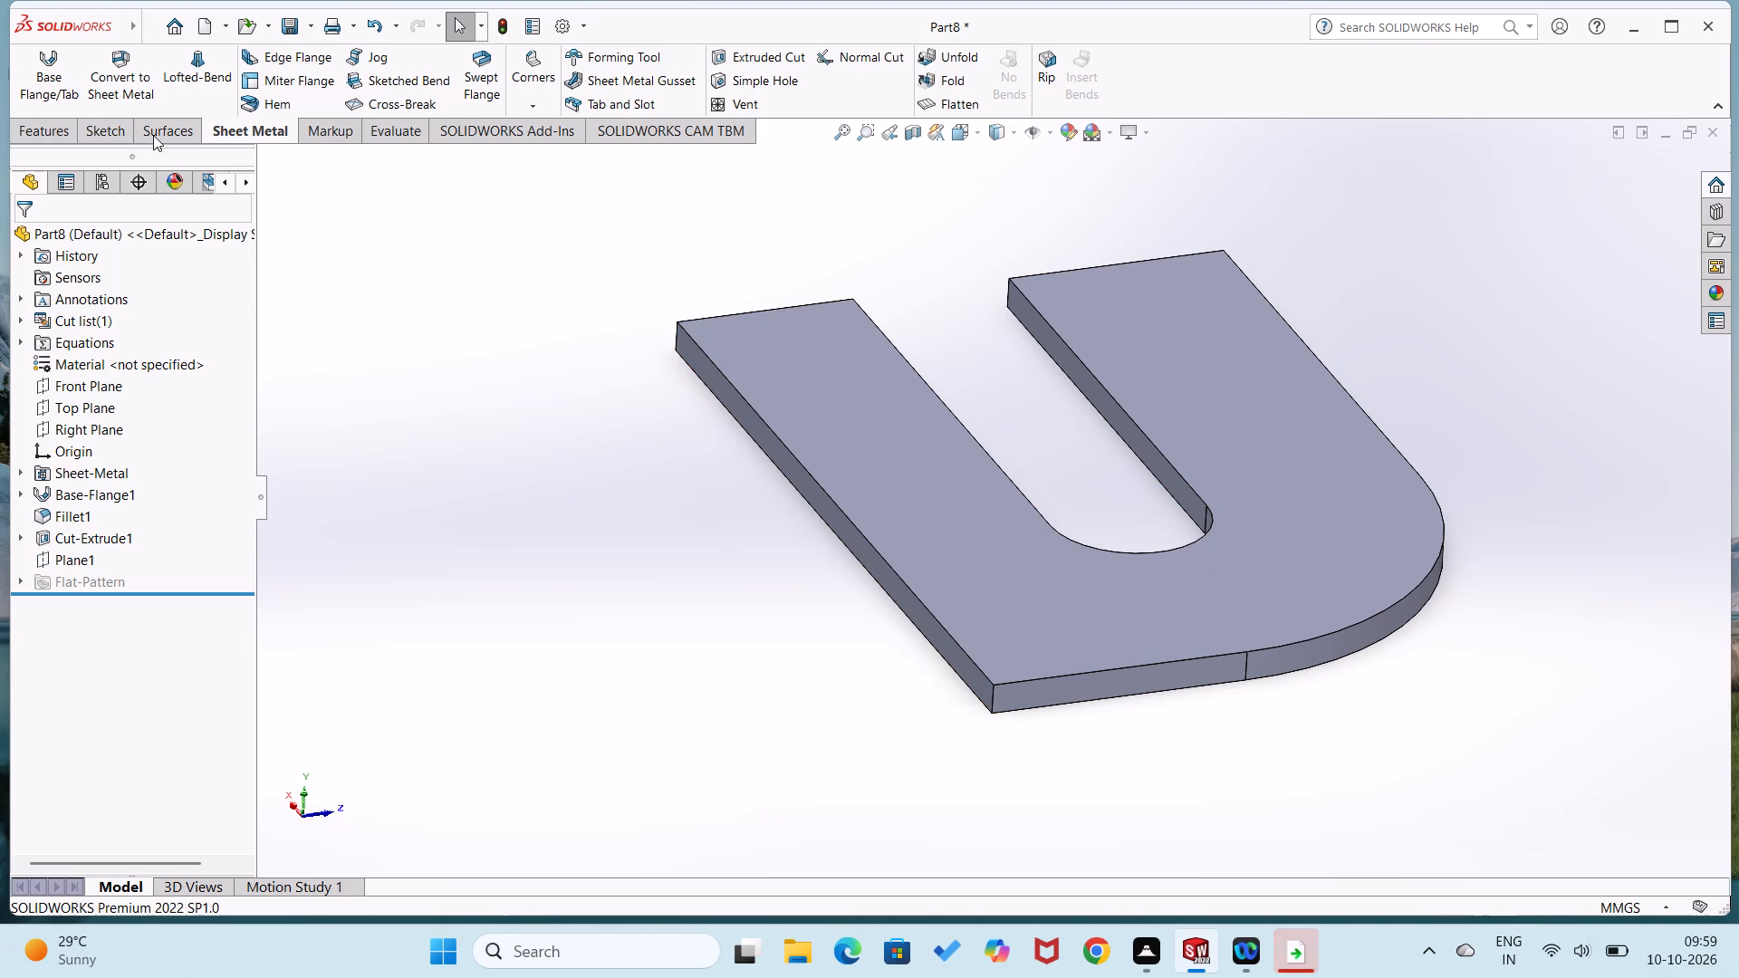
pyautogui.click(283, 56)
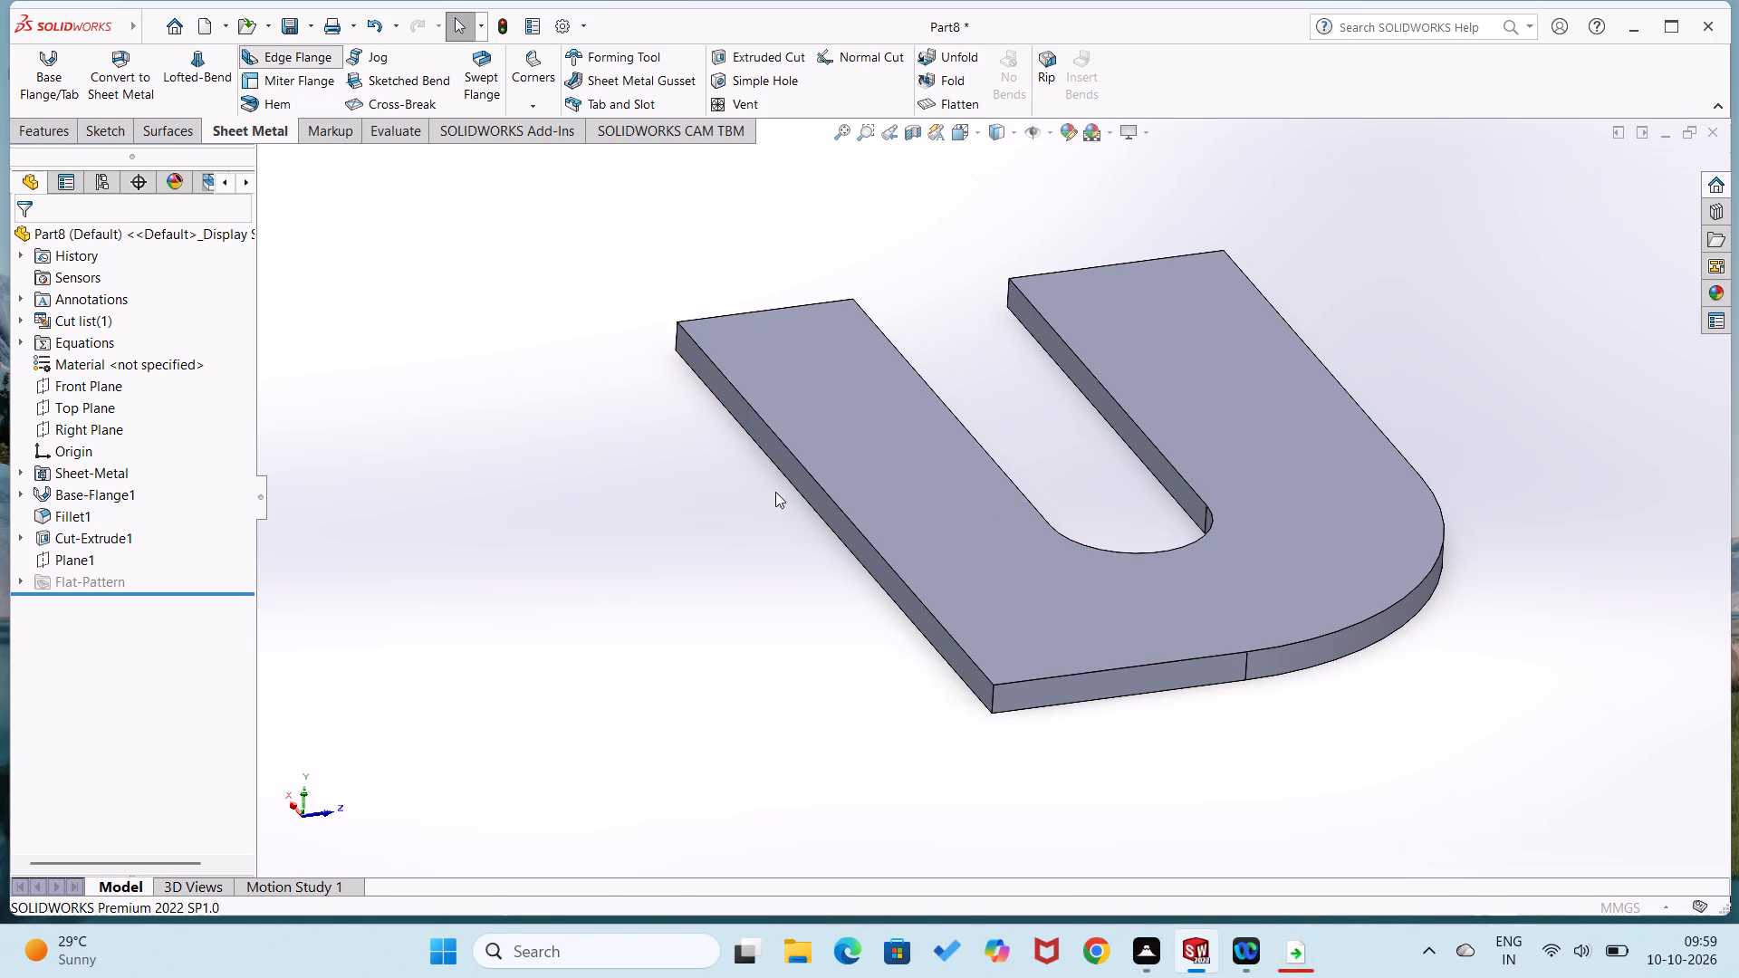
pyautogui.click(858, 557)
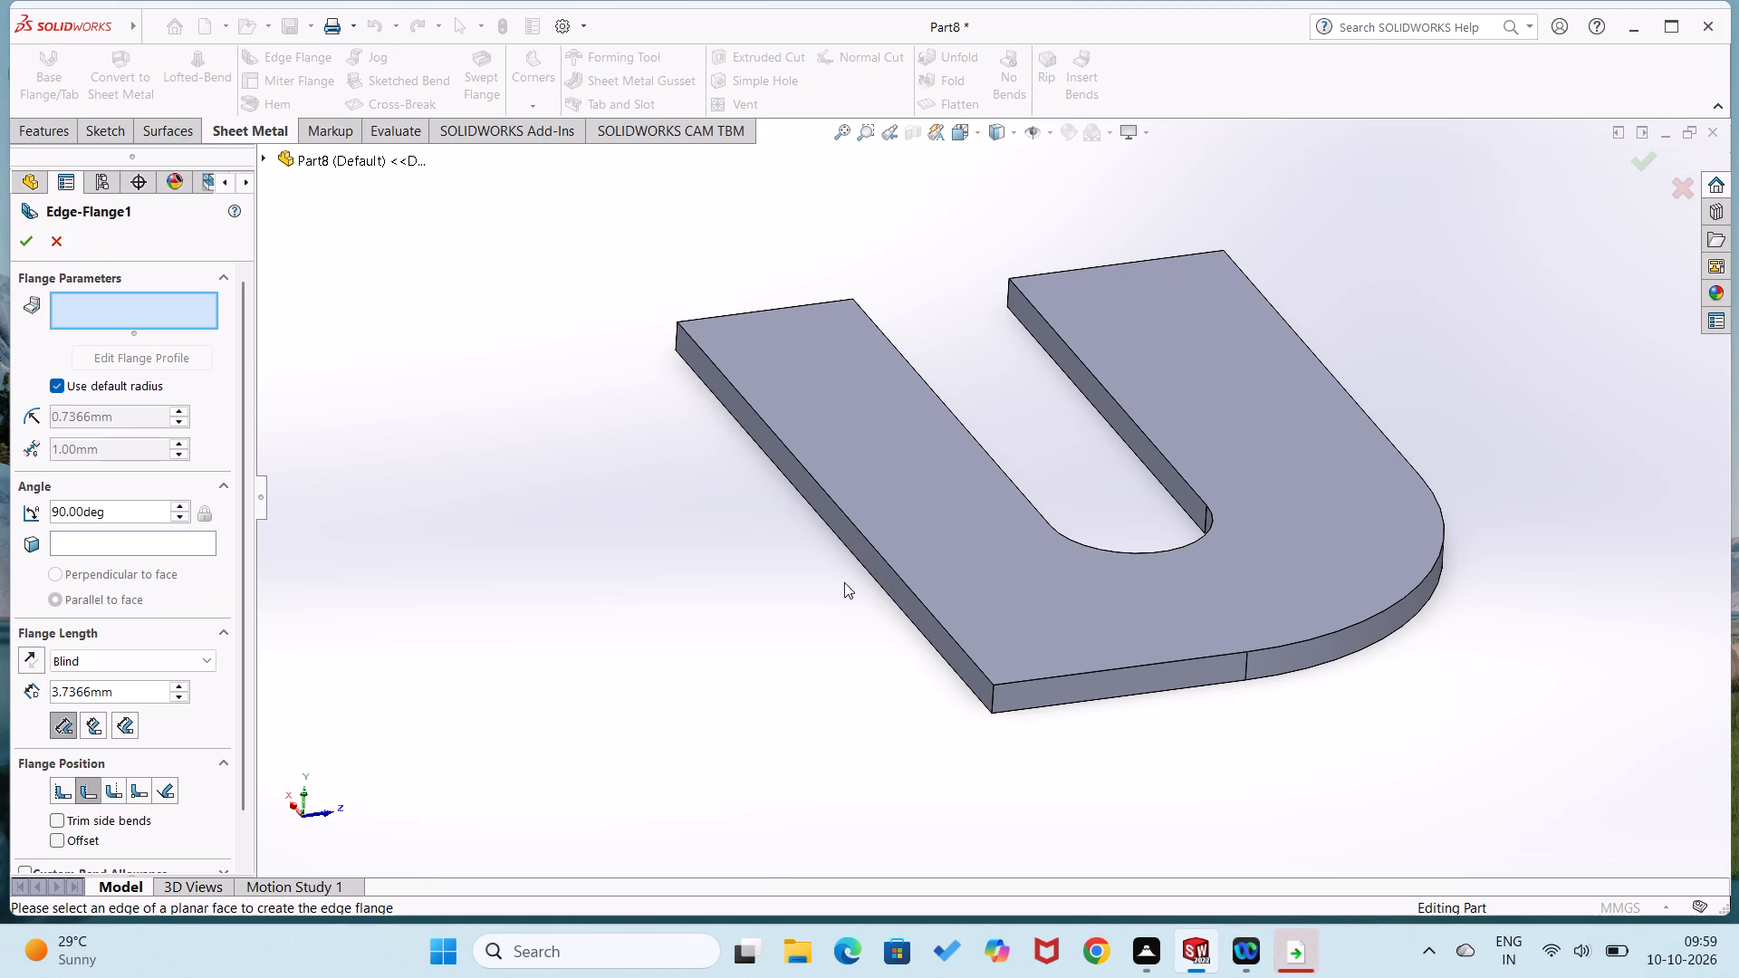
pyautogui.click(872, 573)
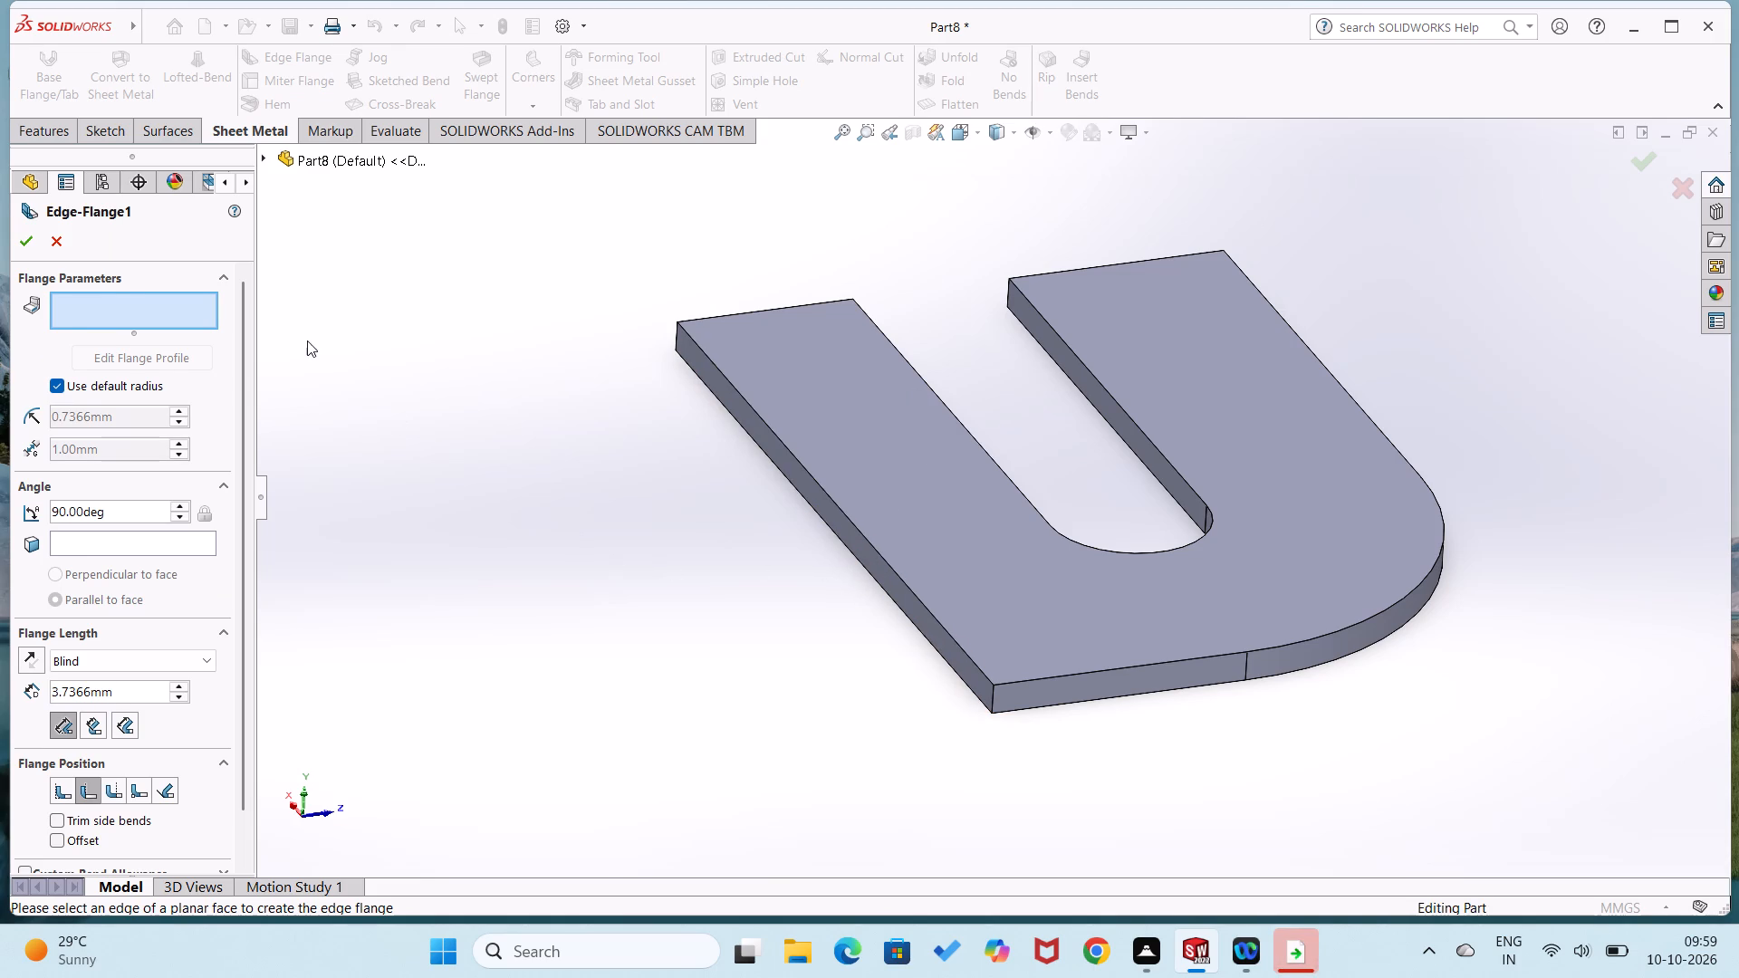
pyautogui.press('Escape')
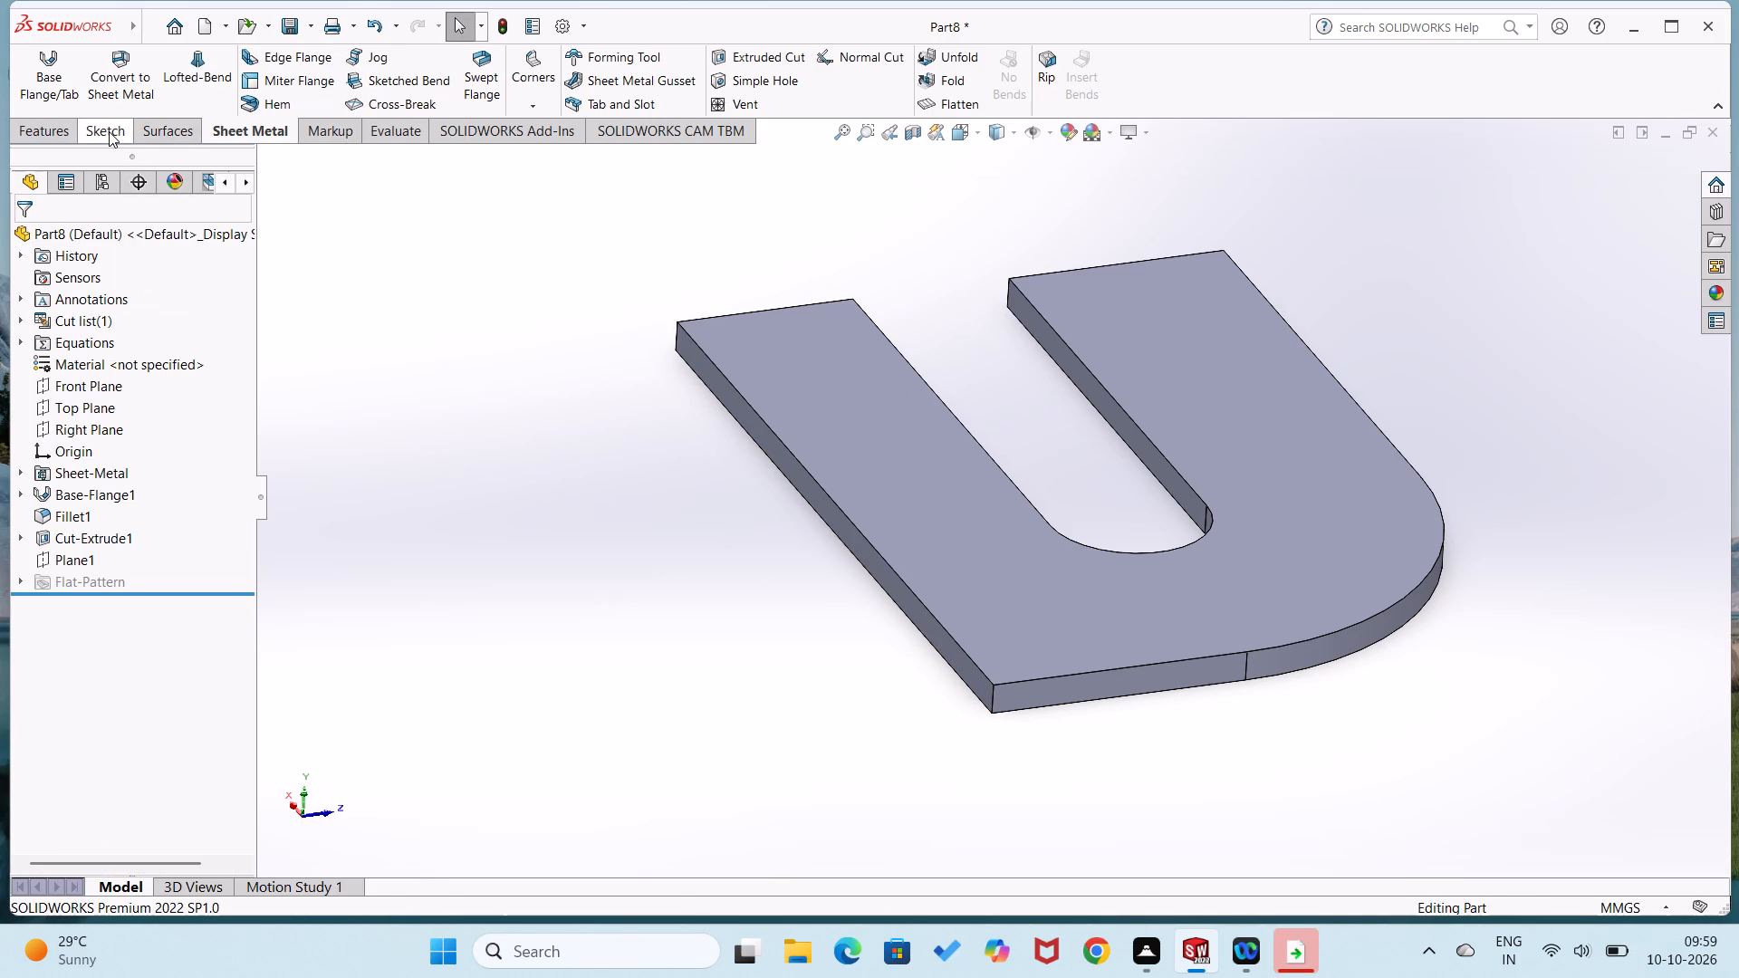
# Add an upward edge flange, 28 mm long at 90 degrees, along the plate's straight 40 mm edge away from the rounded corner.
pyautogui.click(109, 131)
pyautogui.click(230, 134)
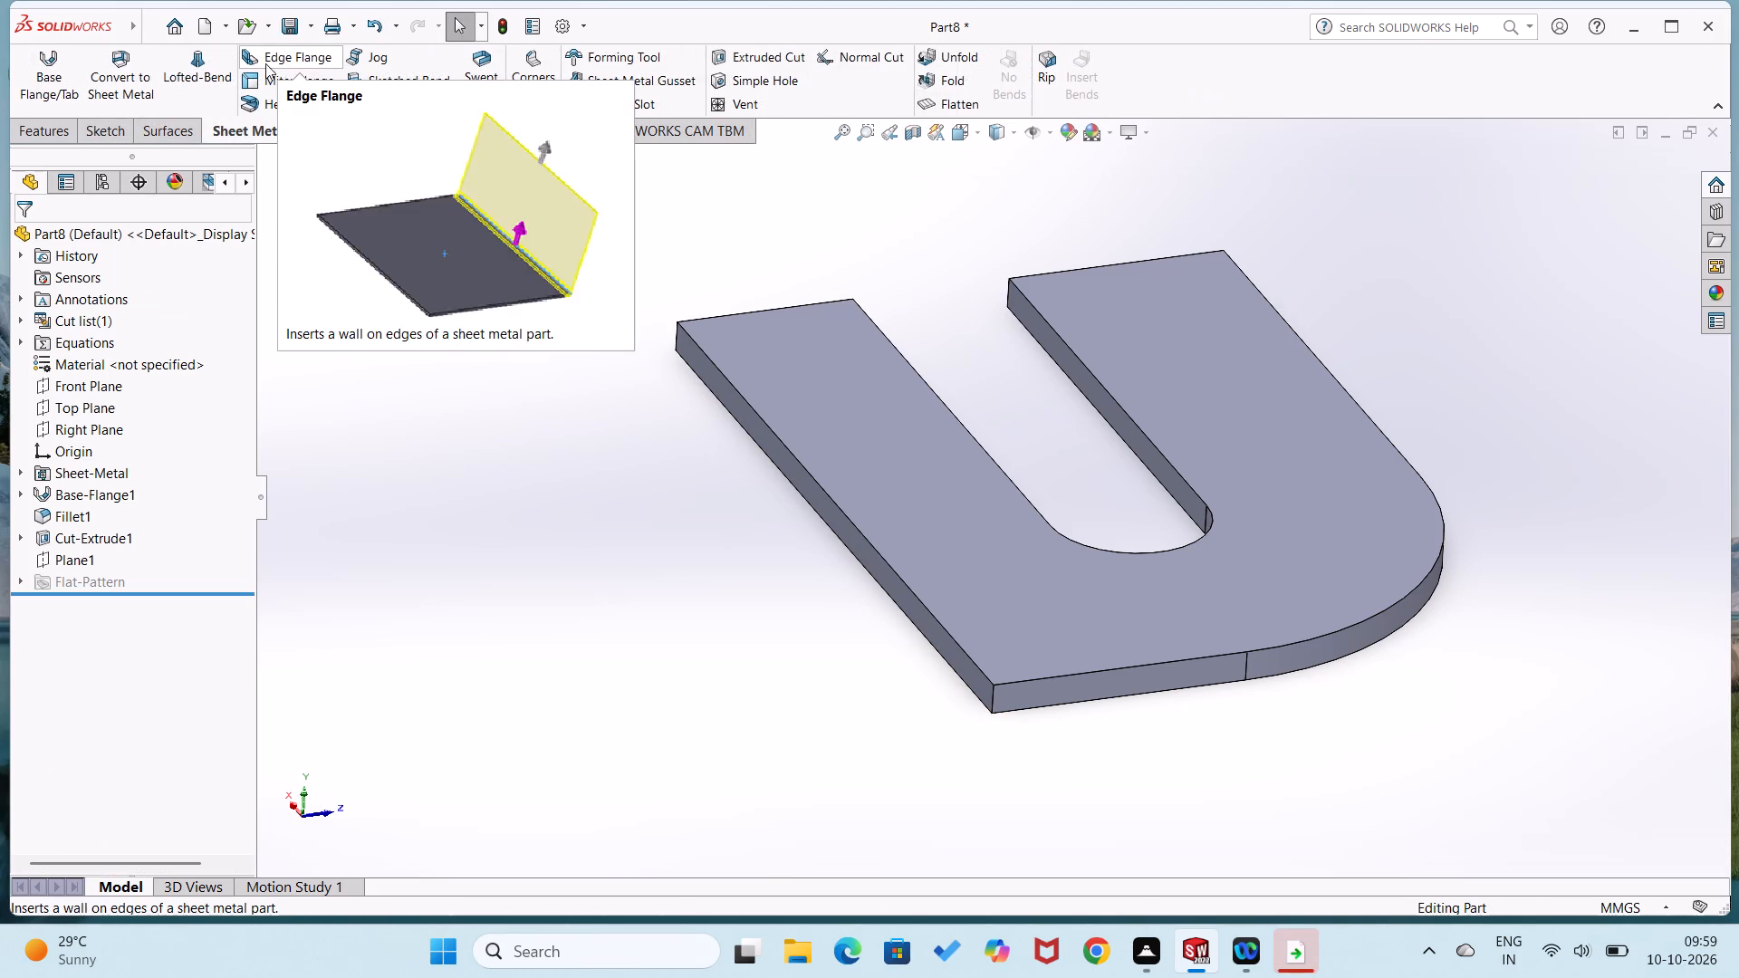
pyautogui.click(278, 60)
pyautogui.click(844, 541)
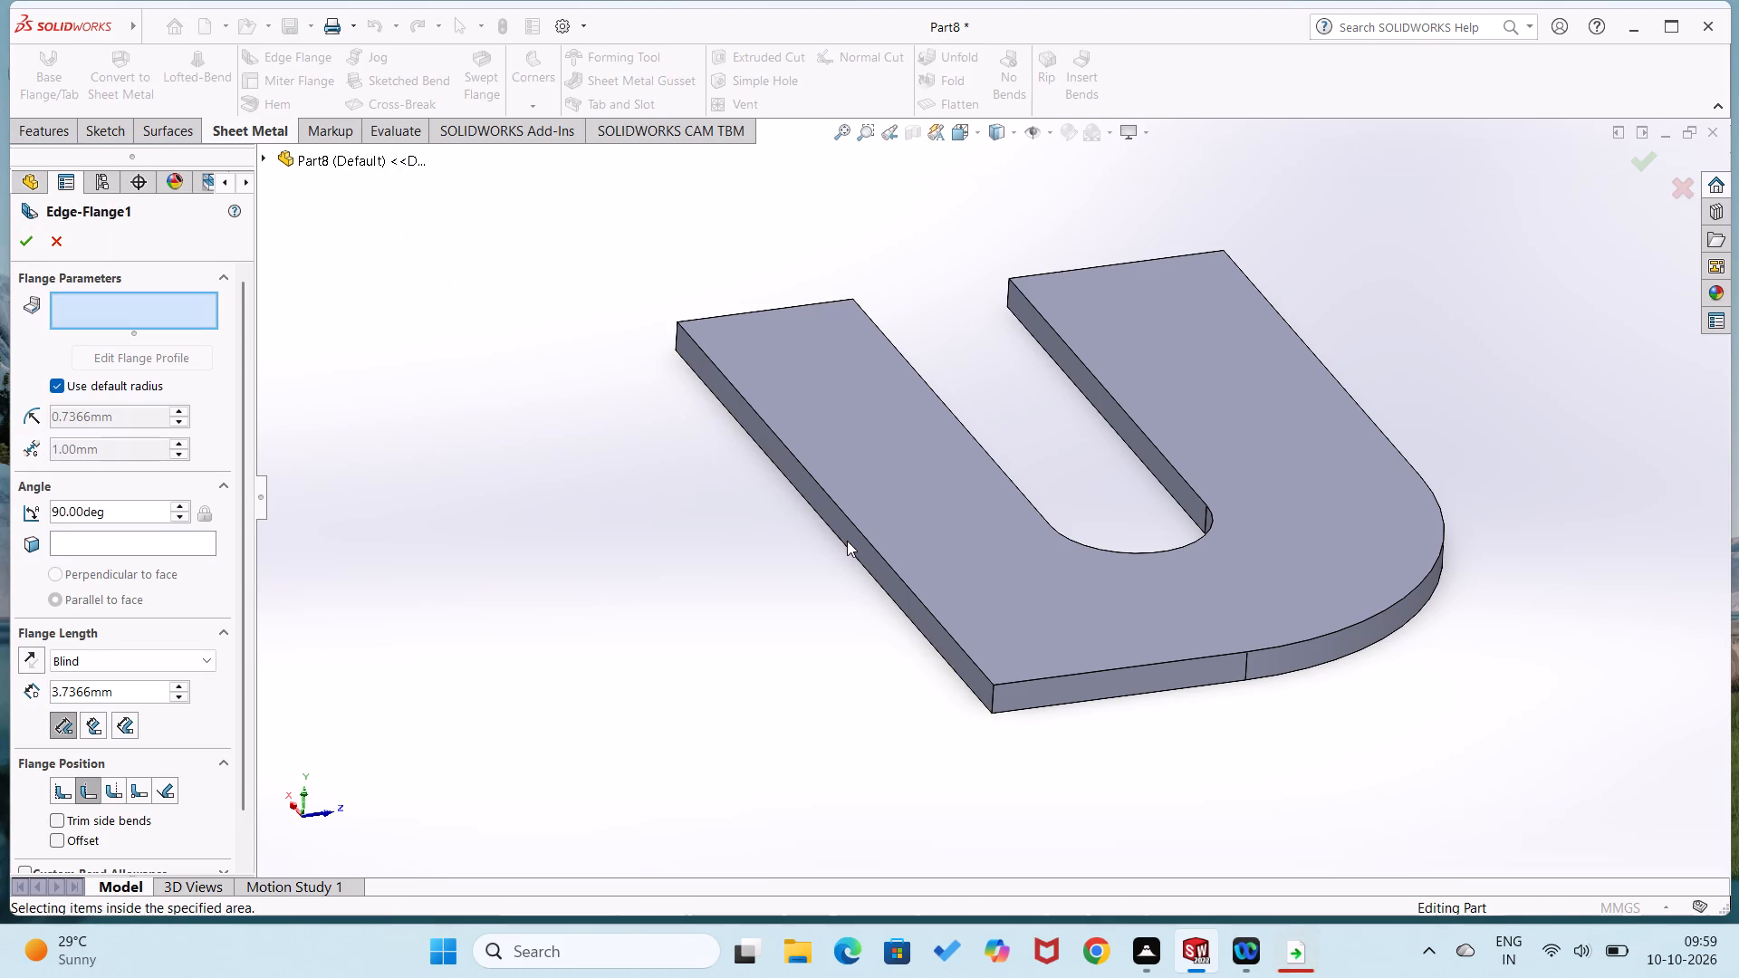
pyautogui.click(851, 555)
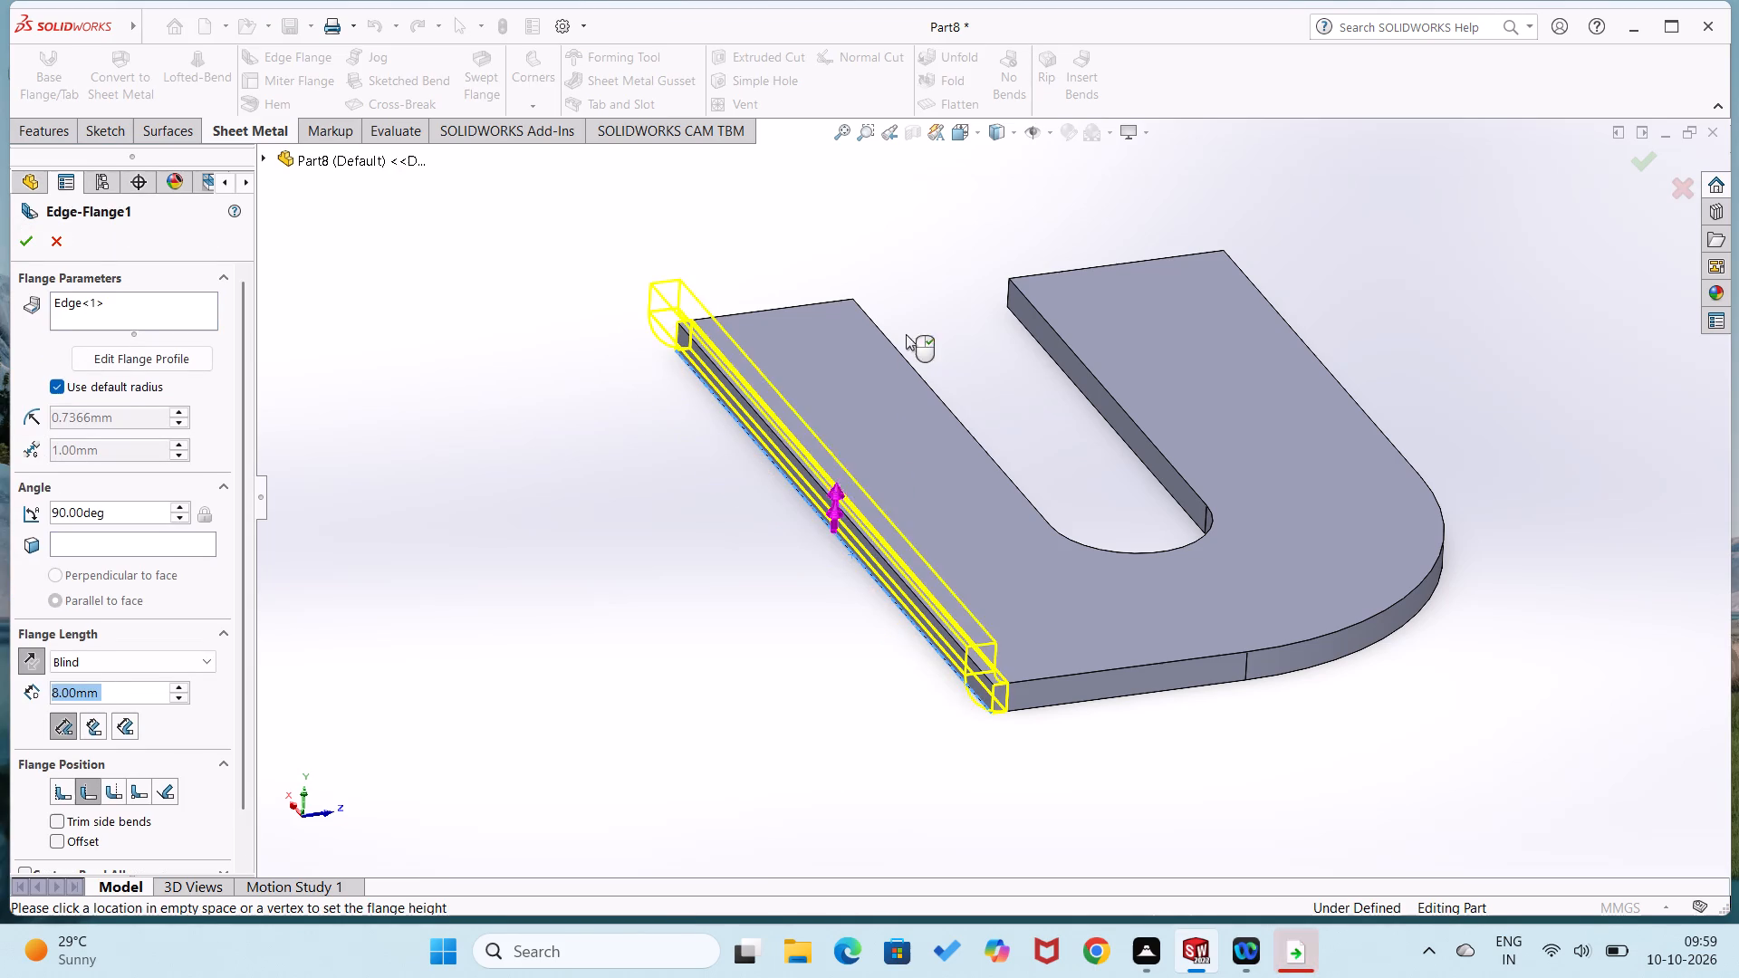
pyautogui.click(913, 283)
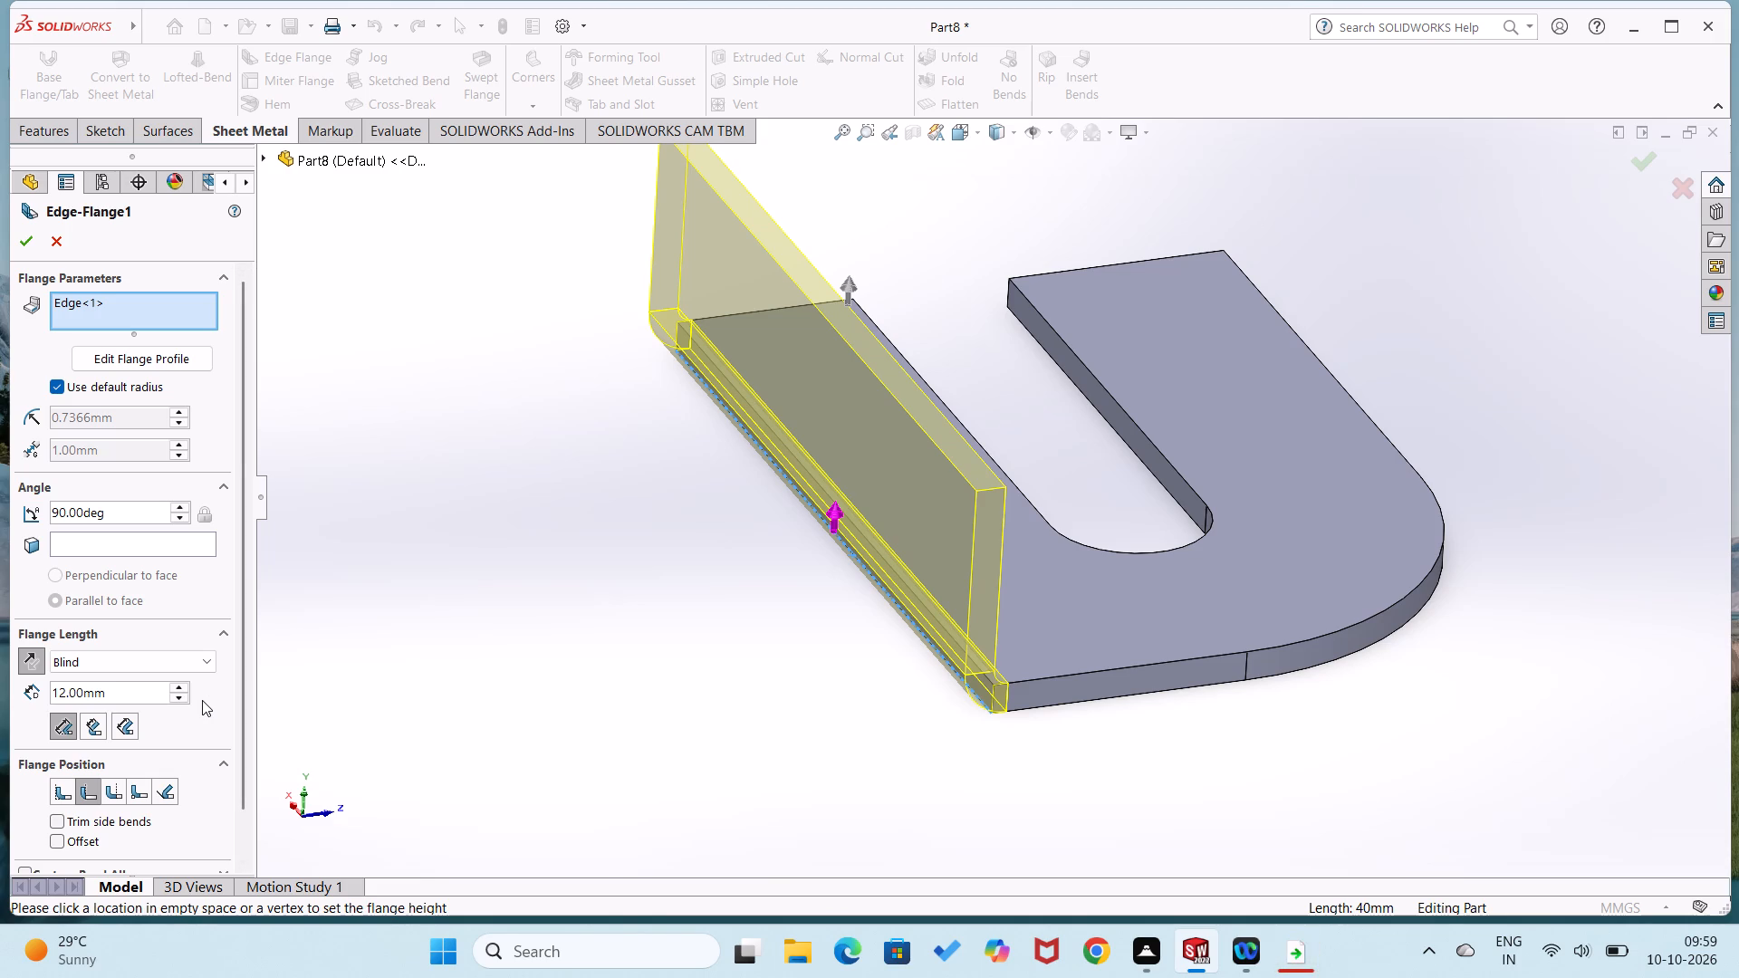
pyautogui.moveTo(141, 692); pyautogui.dragTo(54, 687)
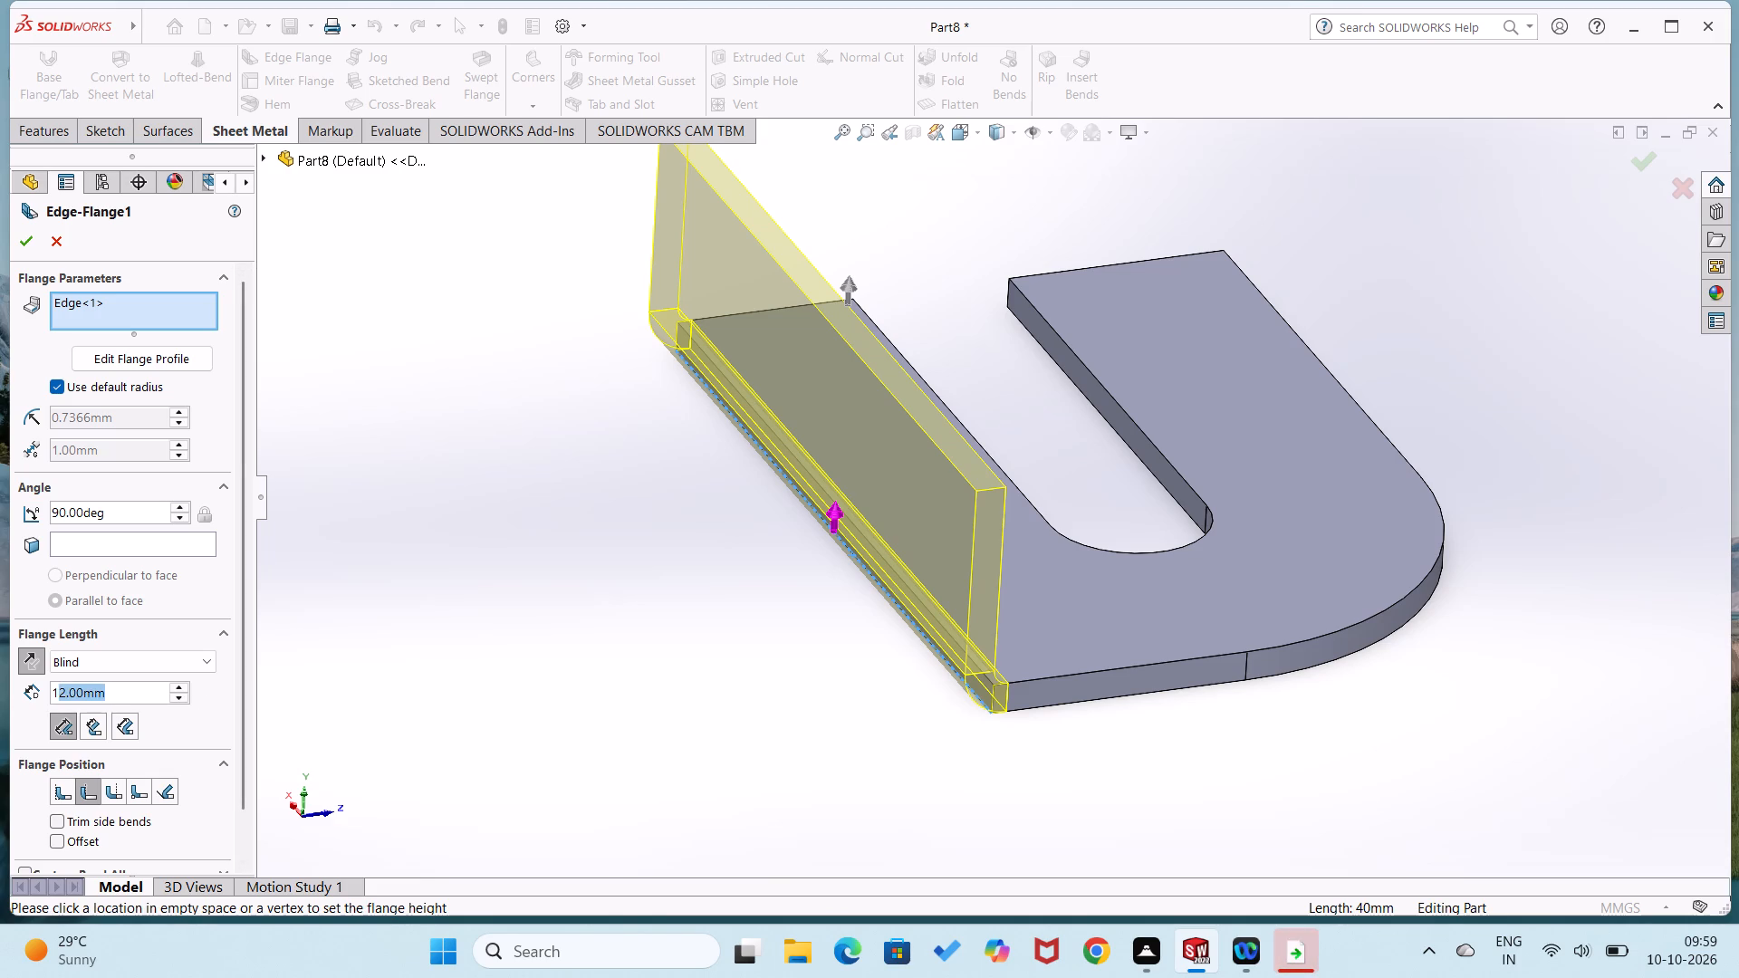
pyautogui.moveTo(54, 687); pyautogui.dragTo(17, 687)
pyautogui.press('2')
pyautogui.press('8')
pyautogui.press('Return')
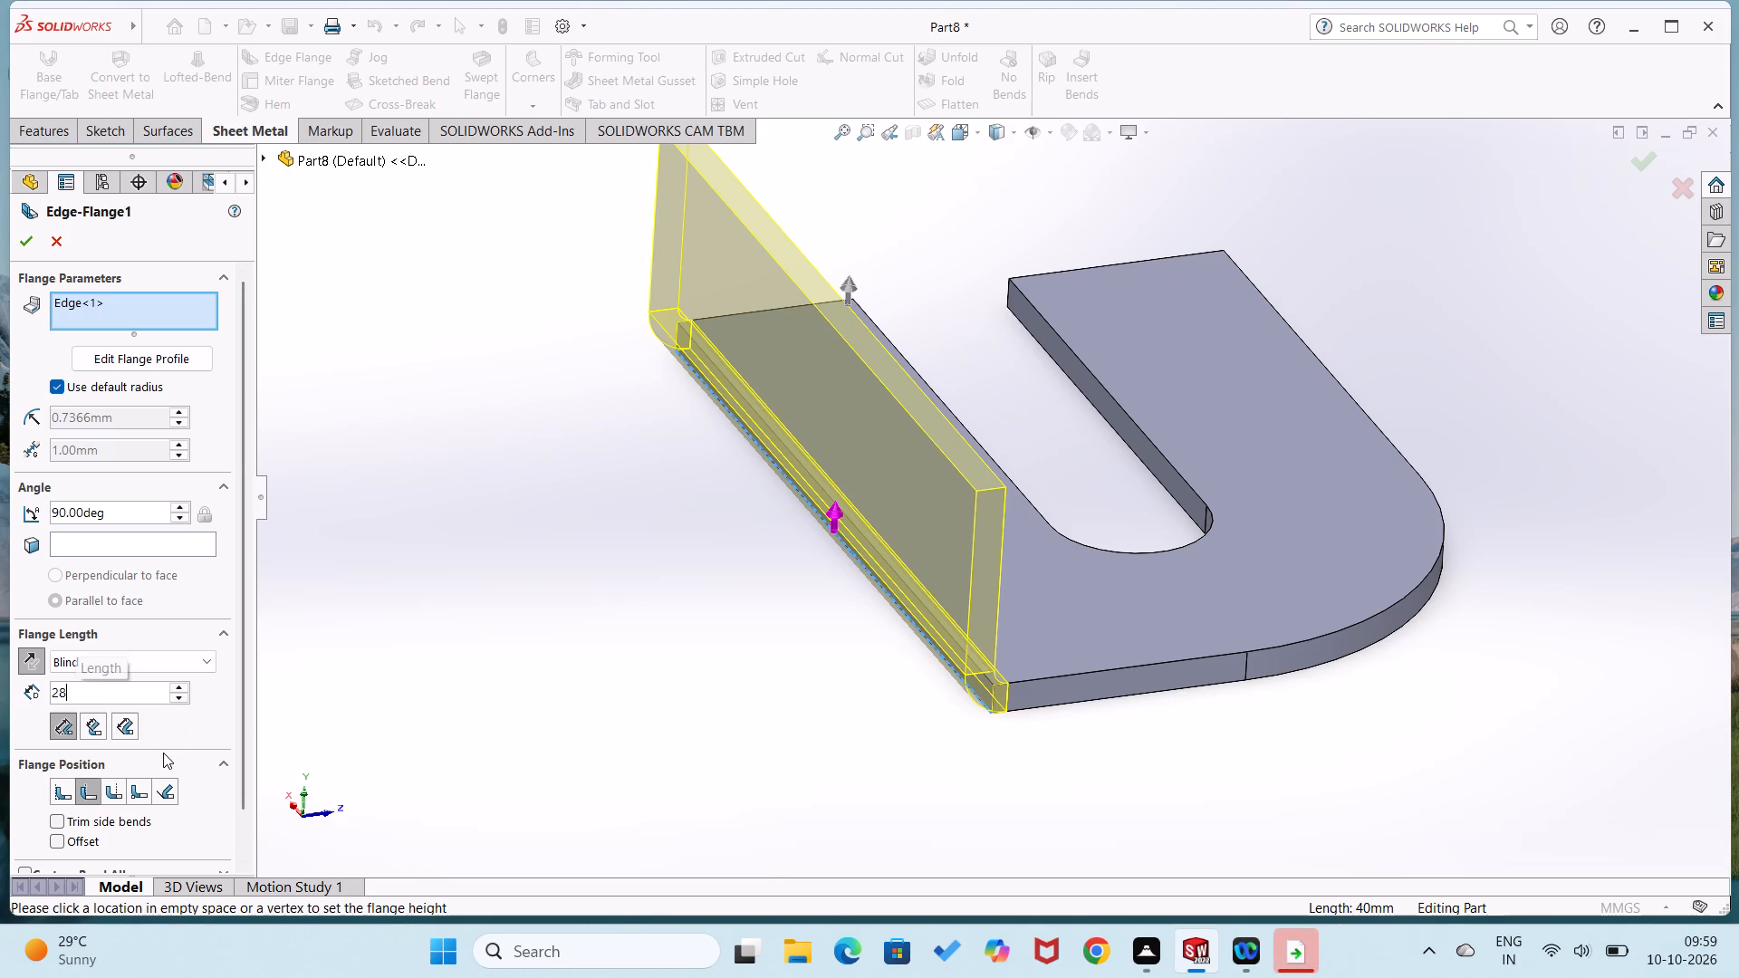
pyautogui.click(31, 236)
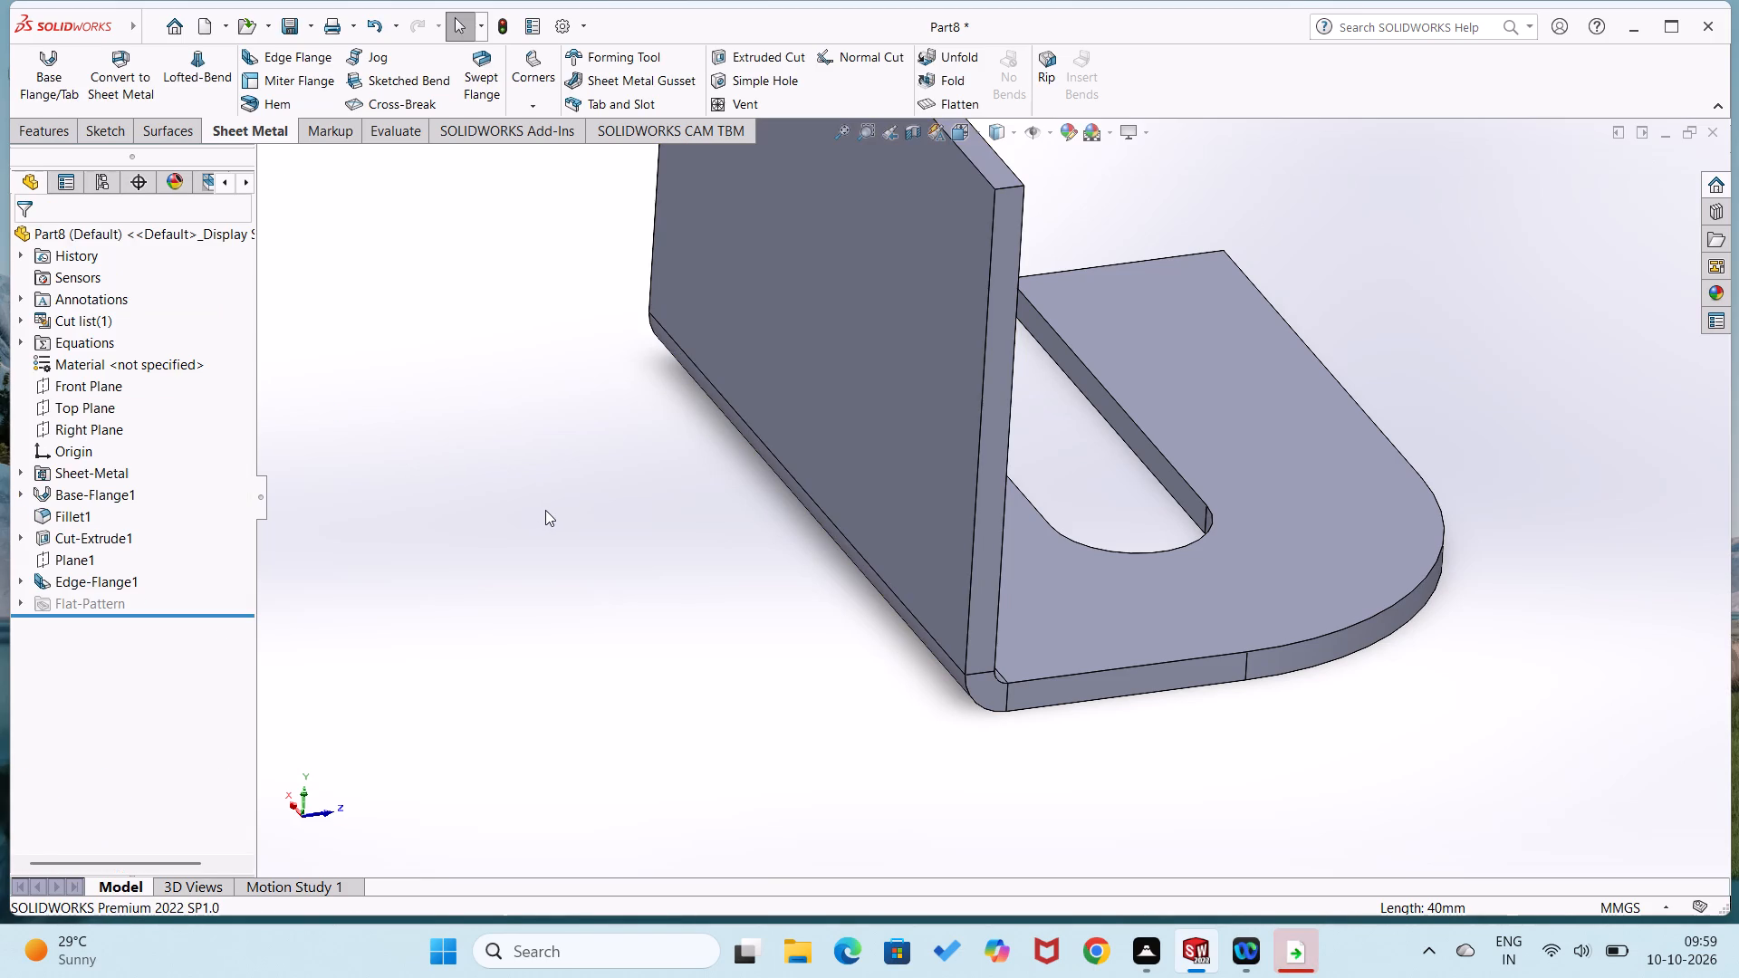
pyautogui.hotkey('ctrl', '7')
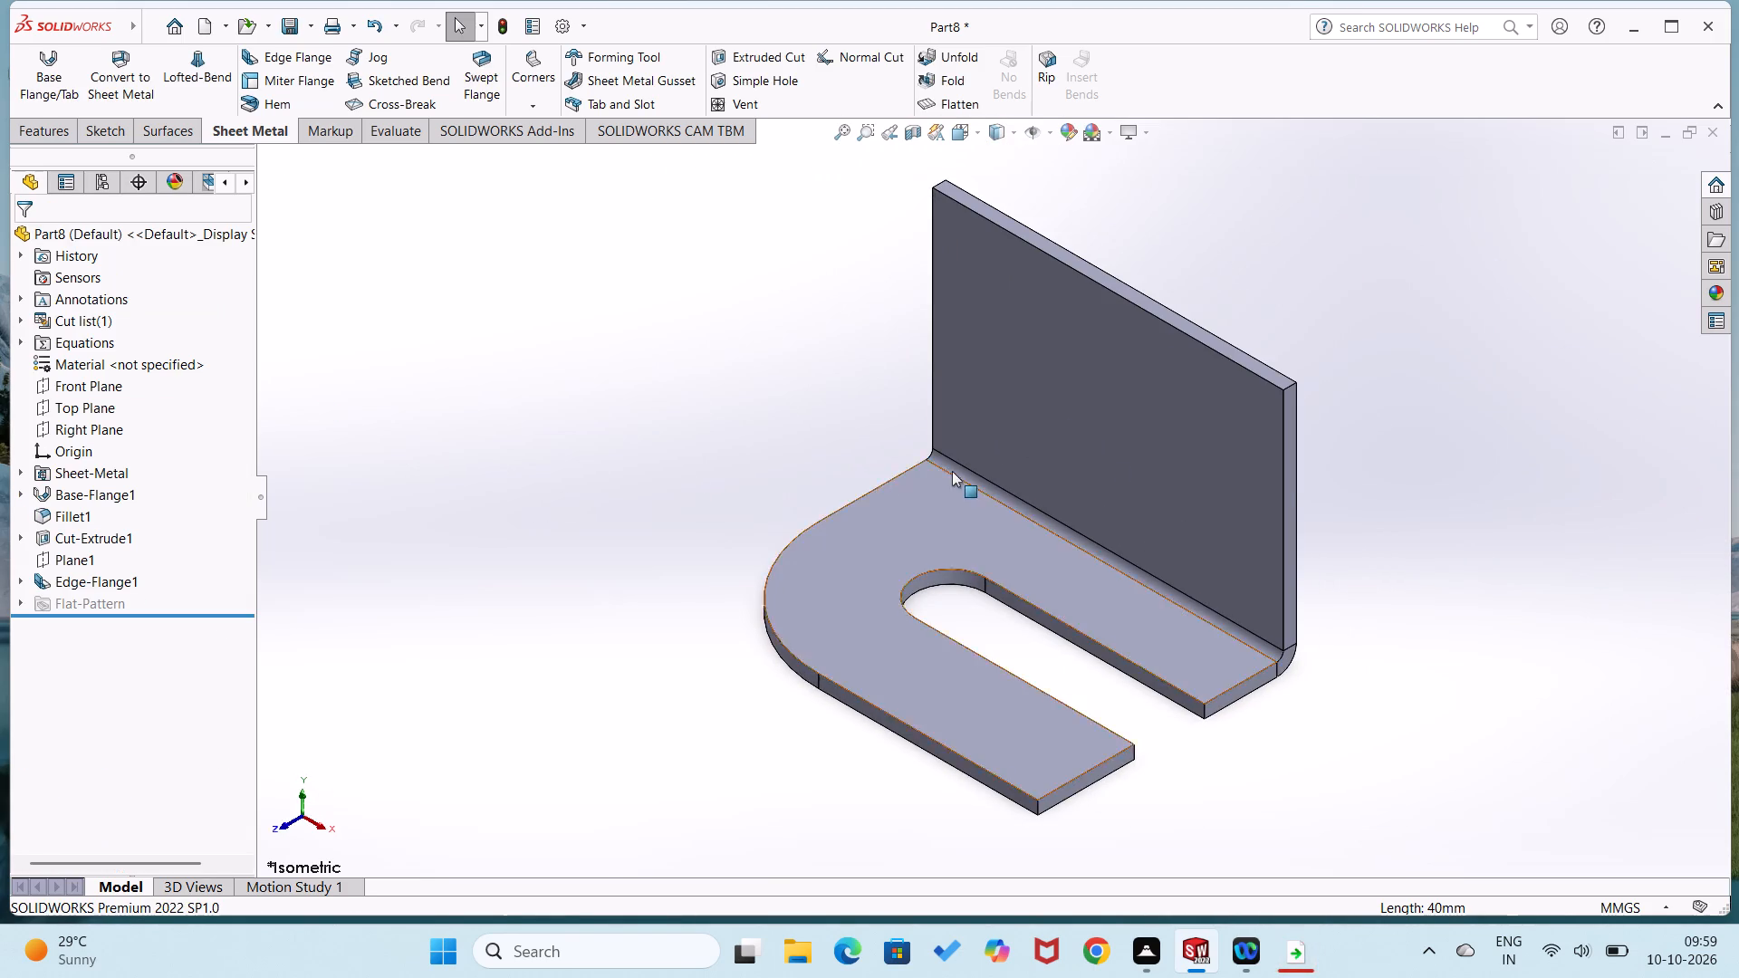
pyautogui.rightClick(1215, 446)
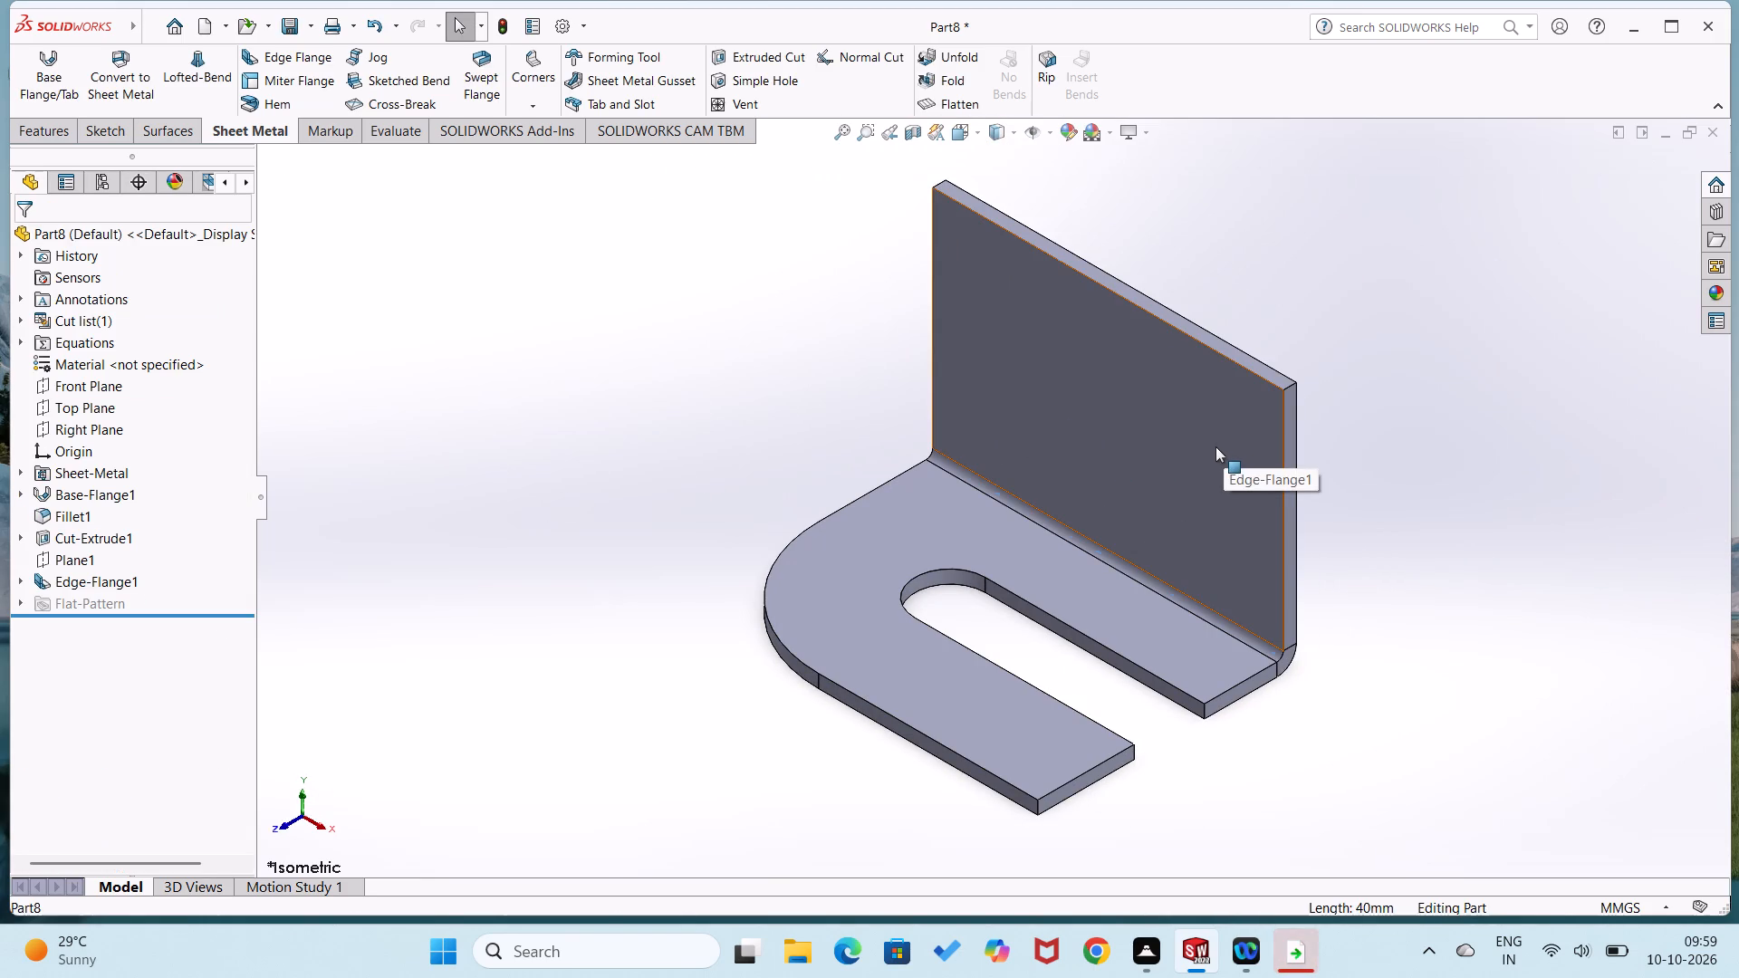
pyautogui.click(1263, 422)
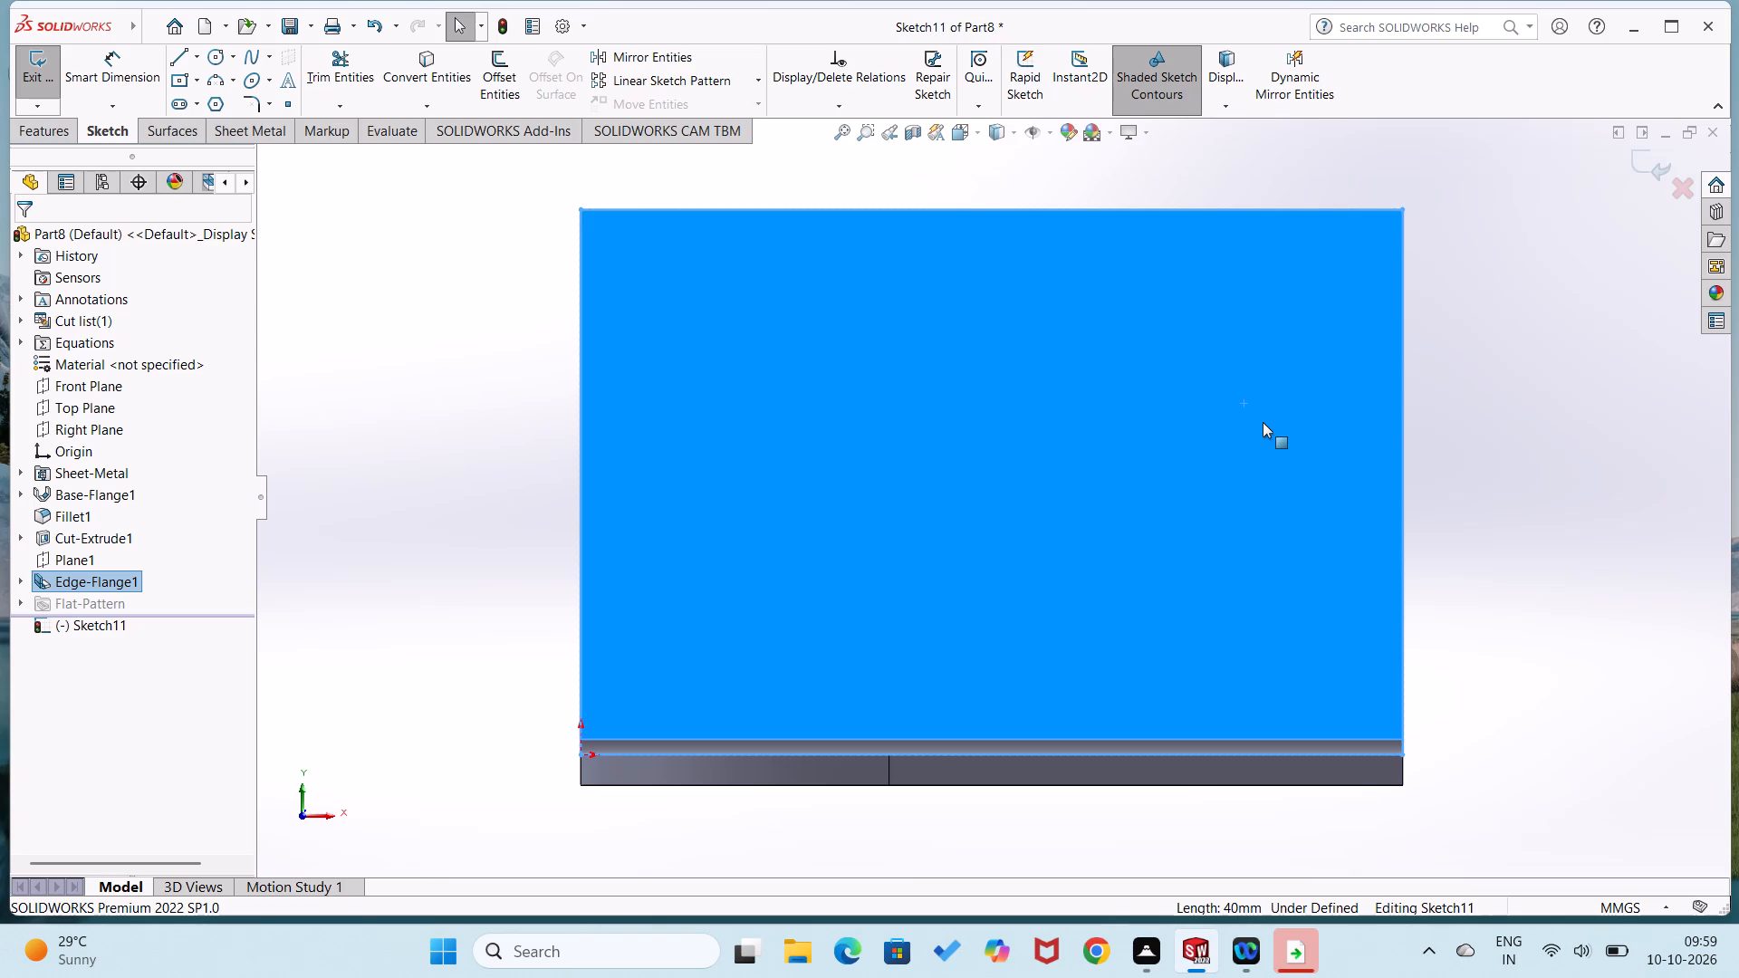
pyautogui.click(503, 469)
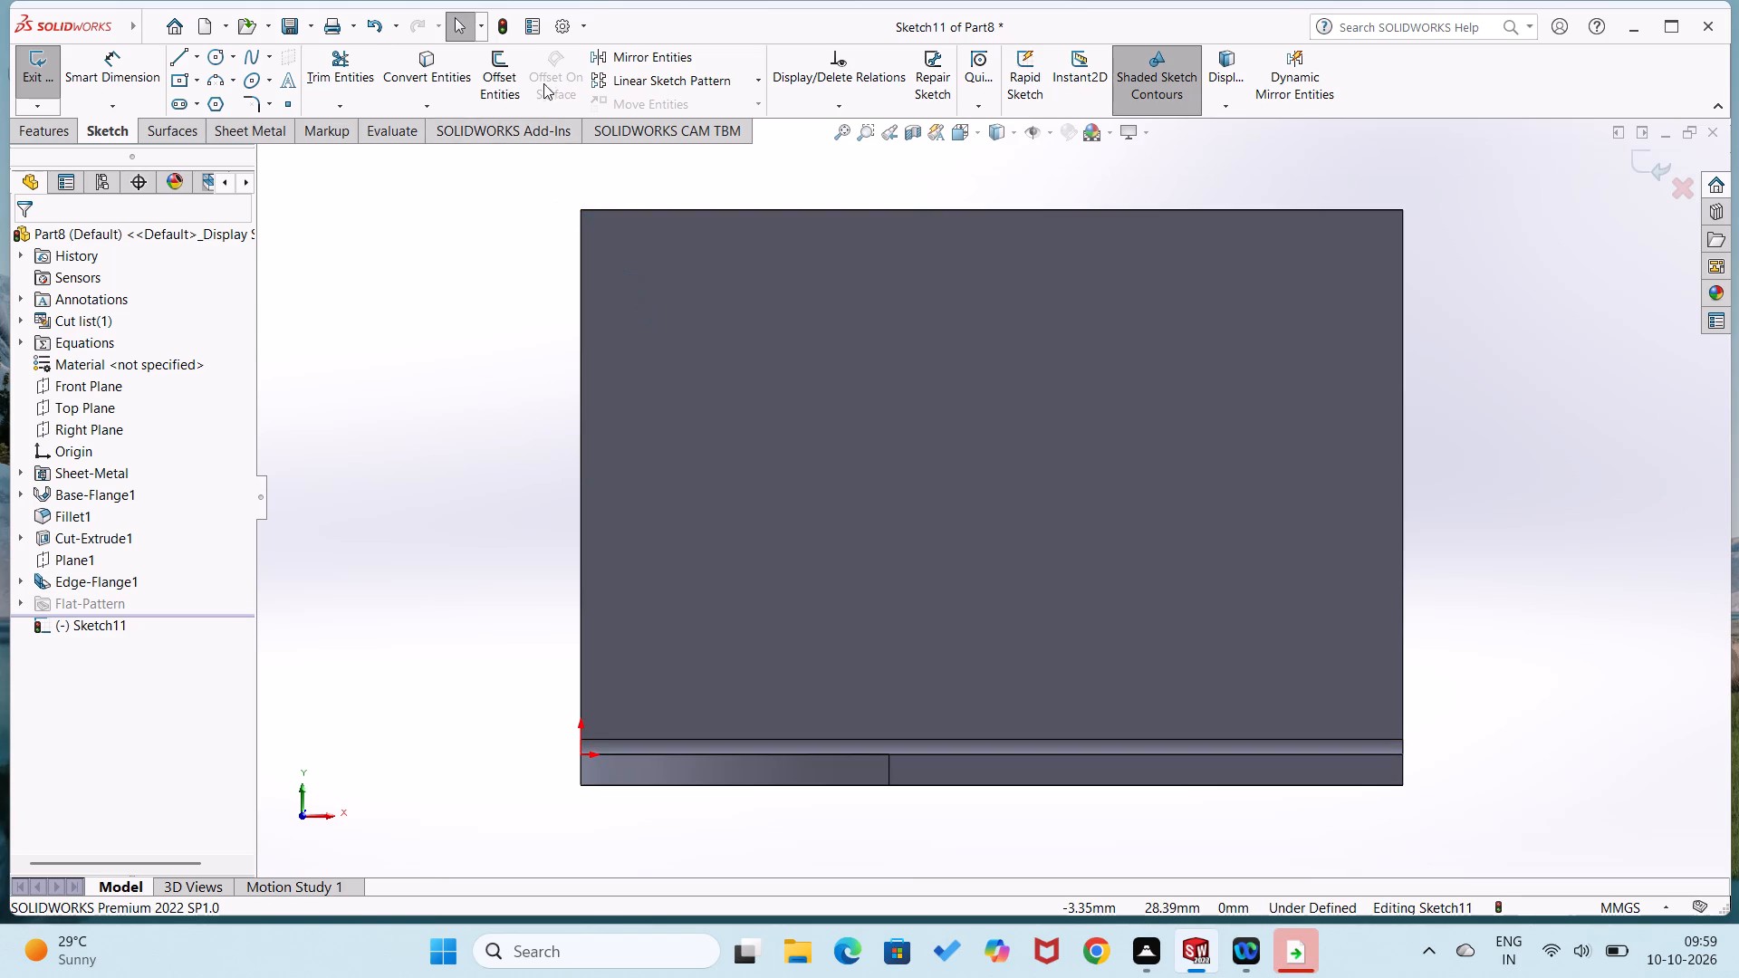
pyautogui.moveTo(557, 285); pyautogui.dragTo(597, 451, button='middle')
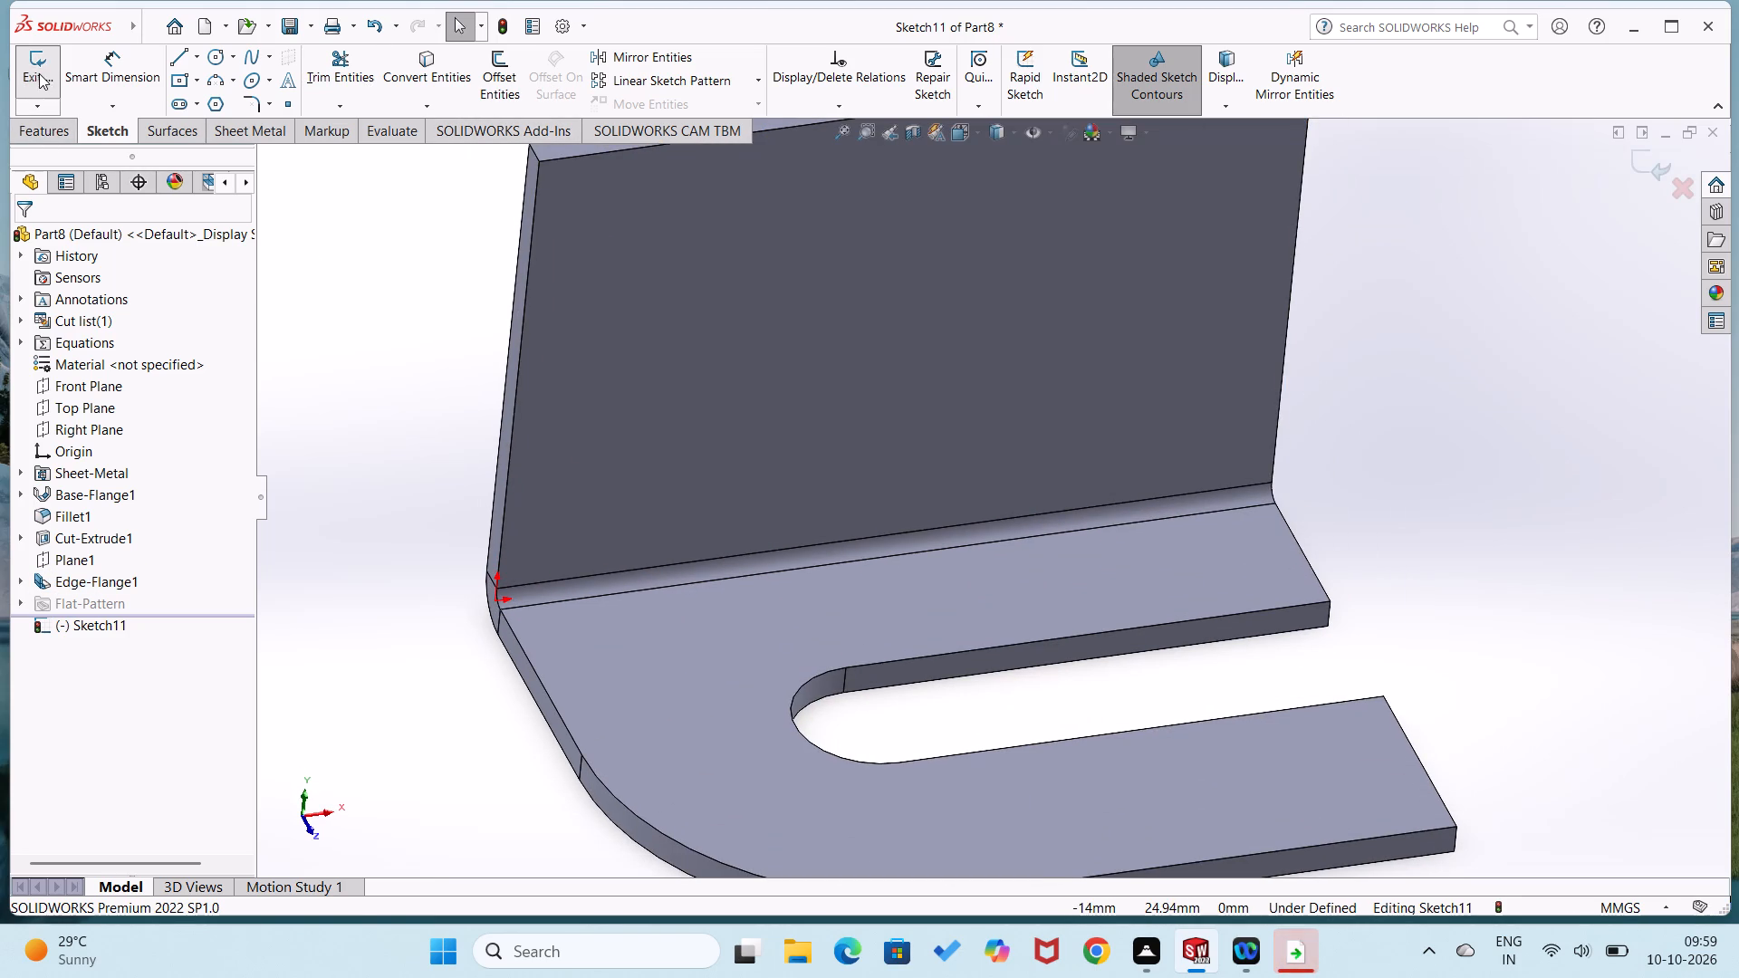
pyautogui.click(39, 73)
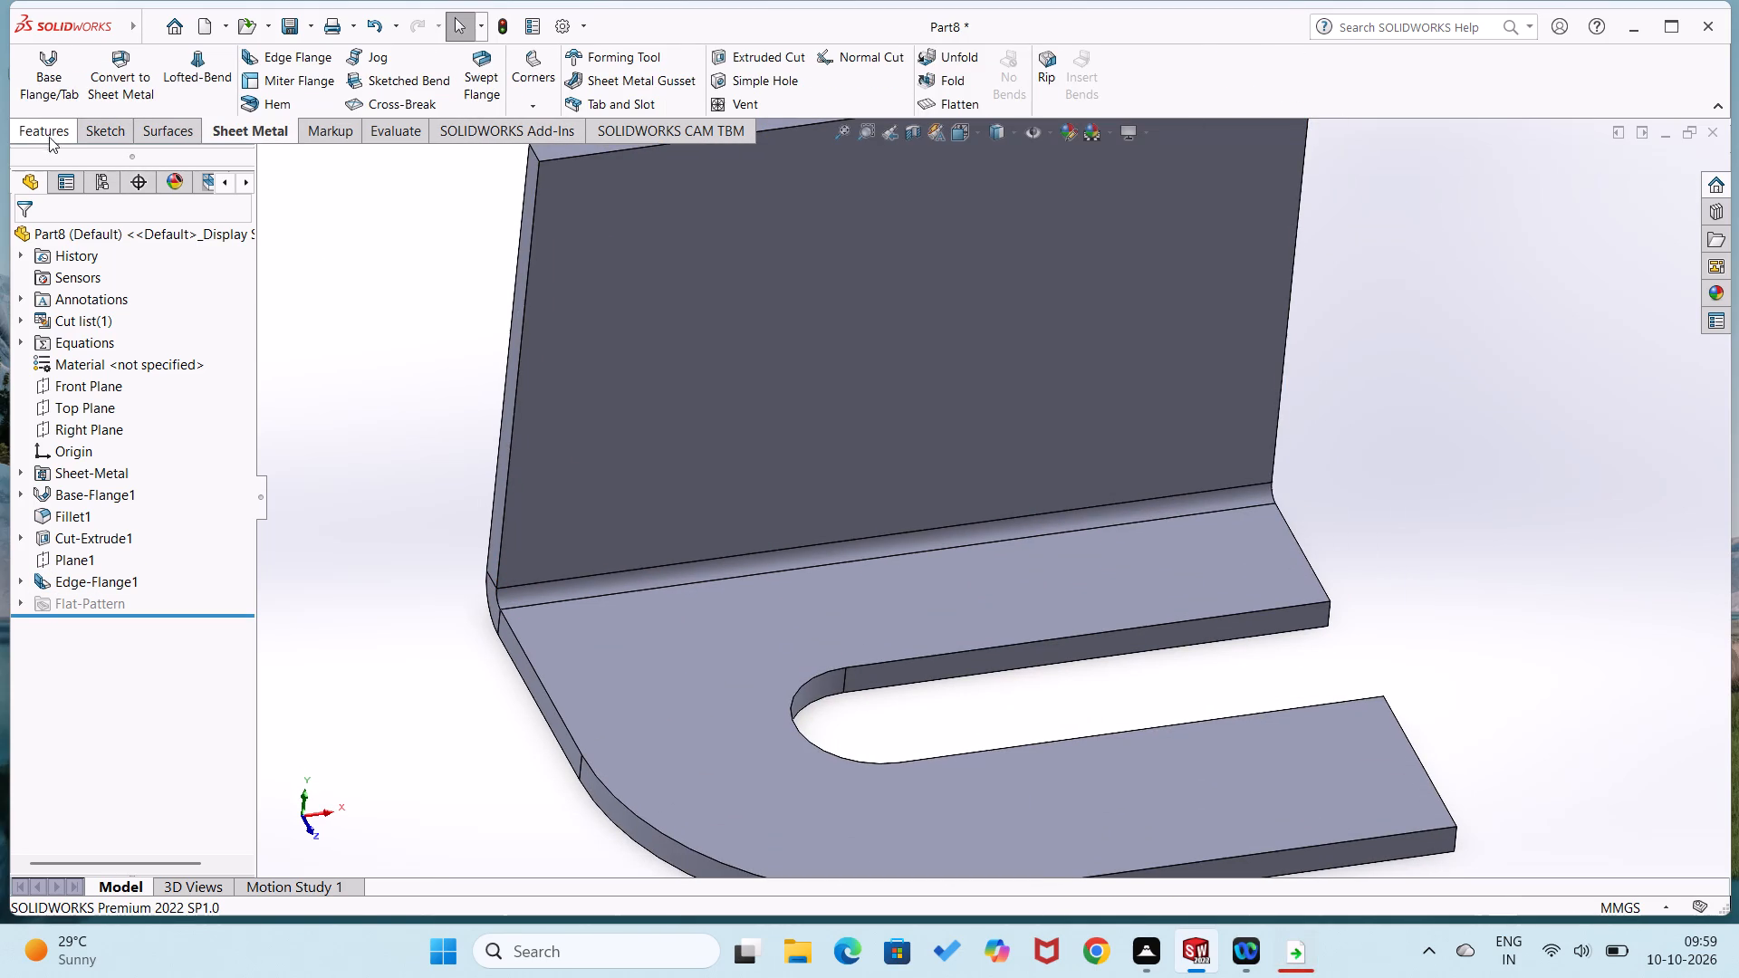
# Fillet the edge flange's upper corner above the plate's rounded end with a 13 mm radius.
pyautogui.click(48, 133)
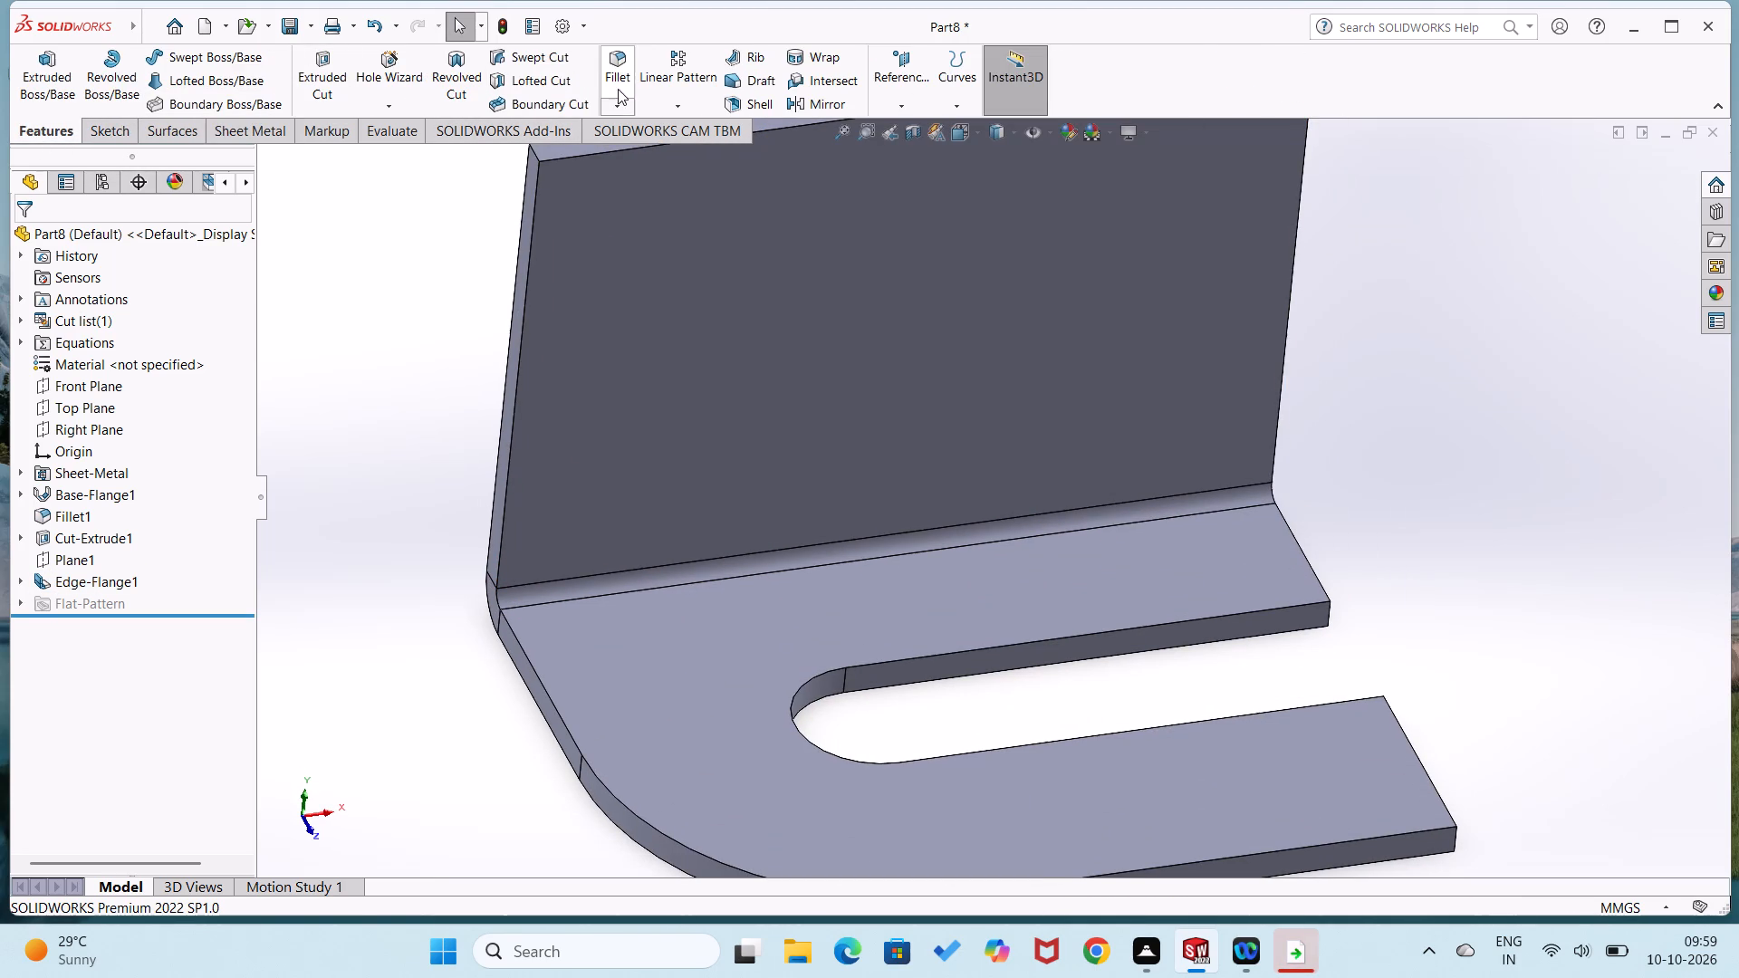
pyautogui.click(621, 113)
pyautogui.click(654, 124)
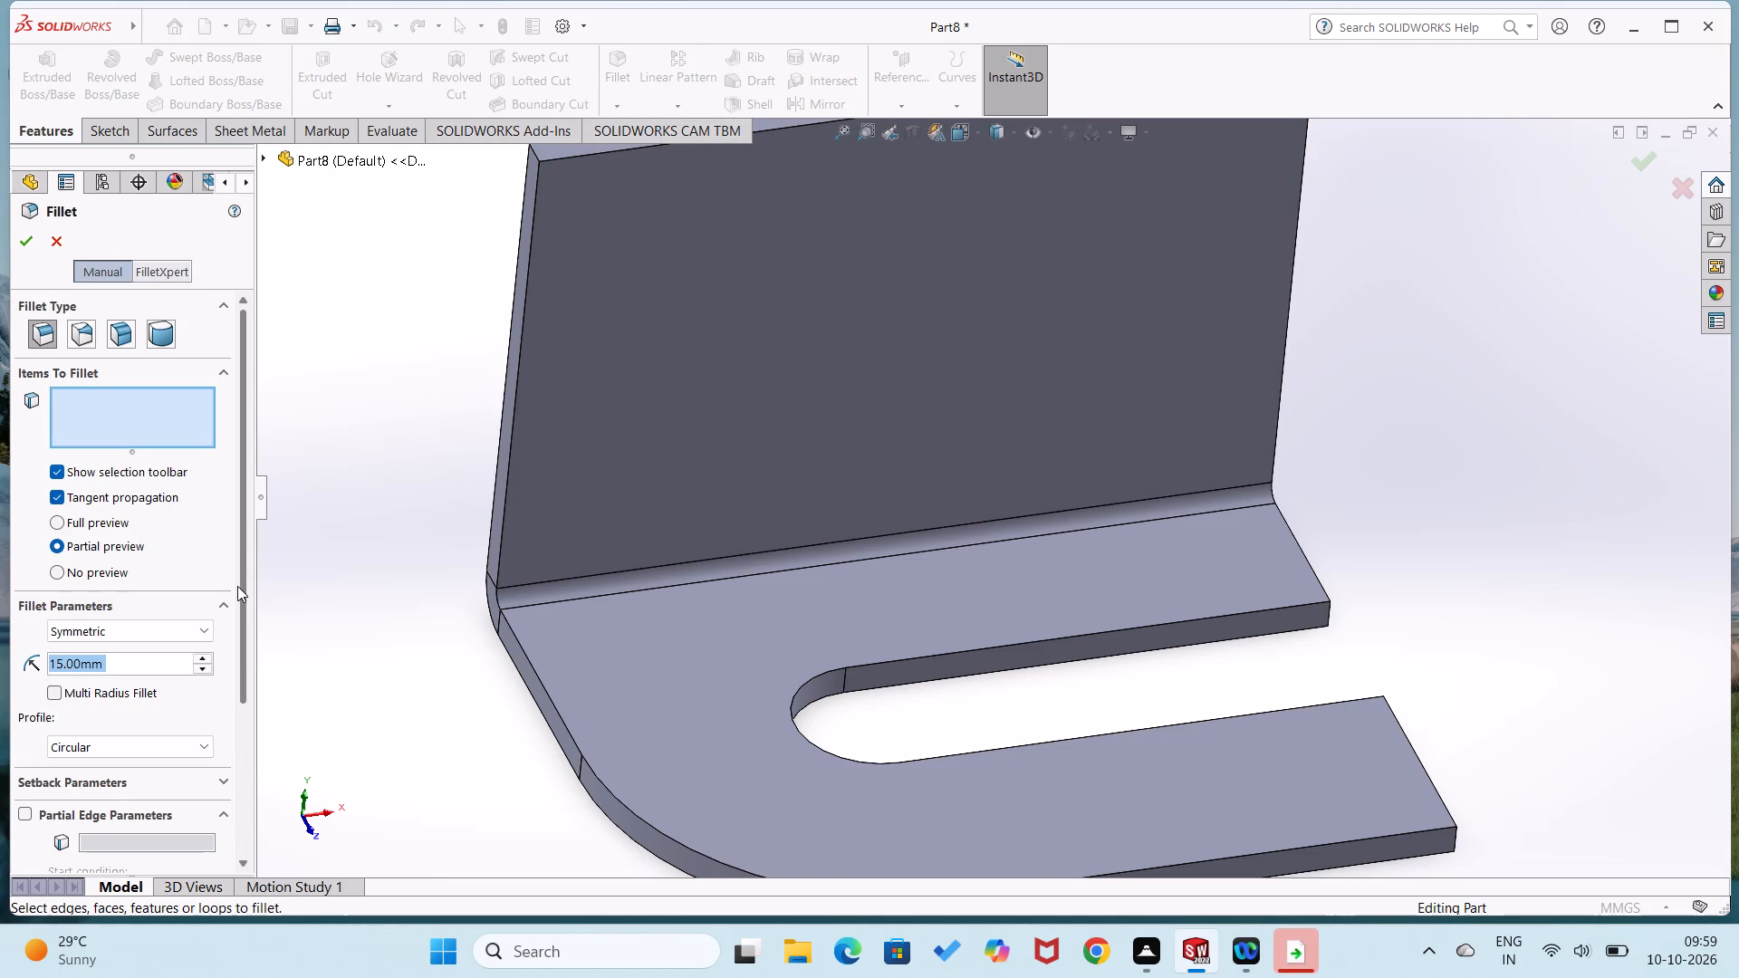
pyautogui.write('13')
pyautogui.press('Return')
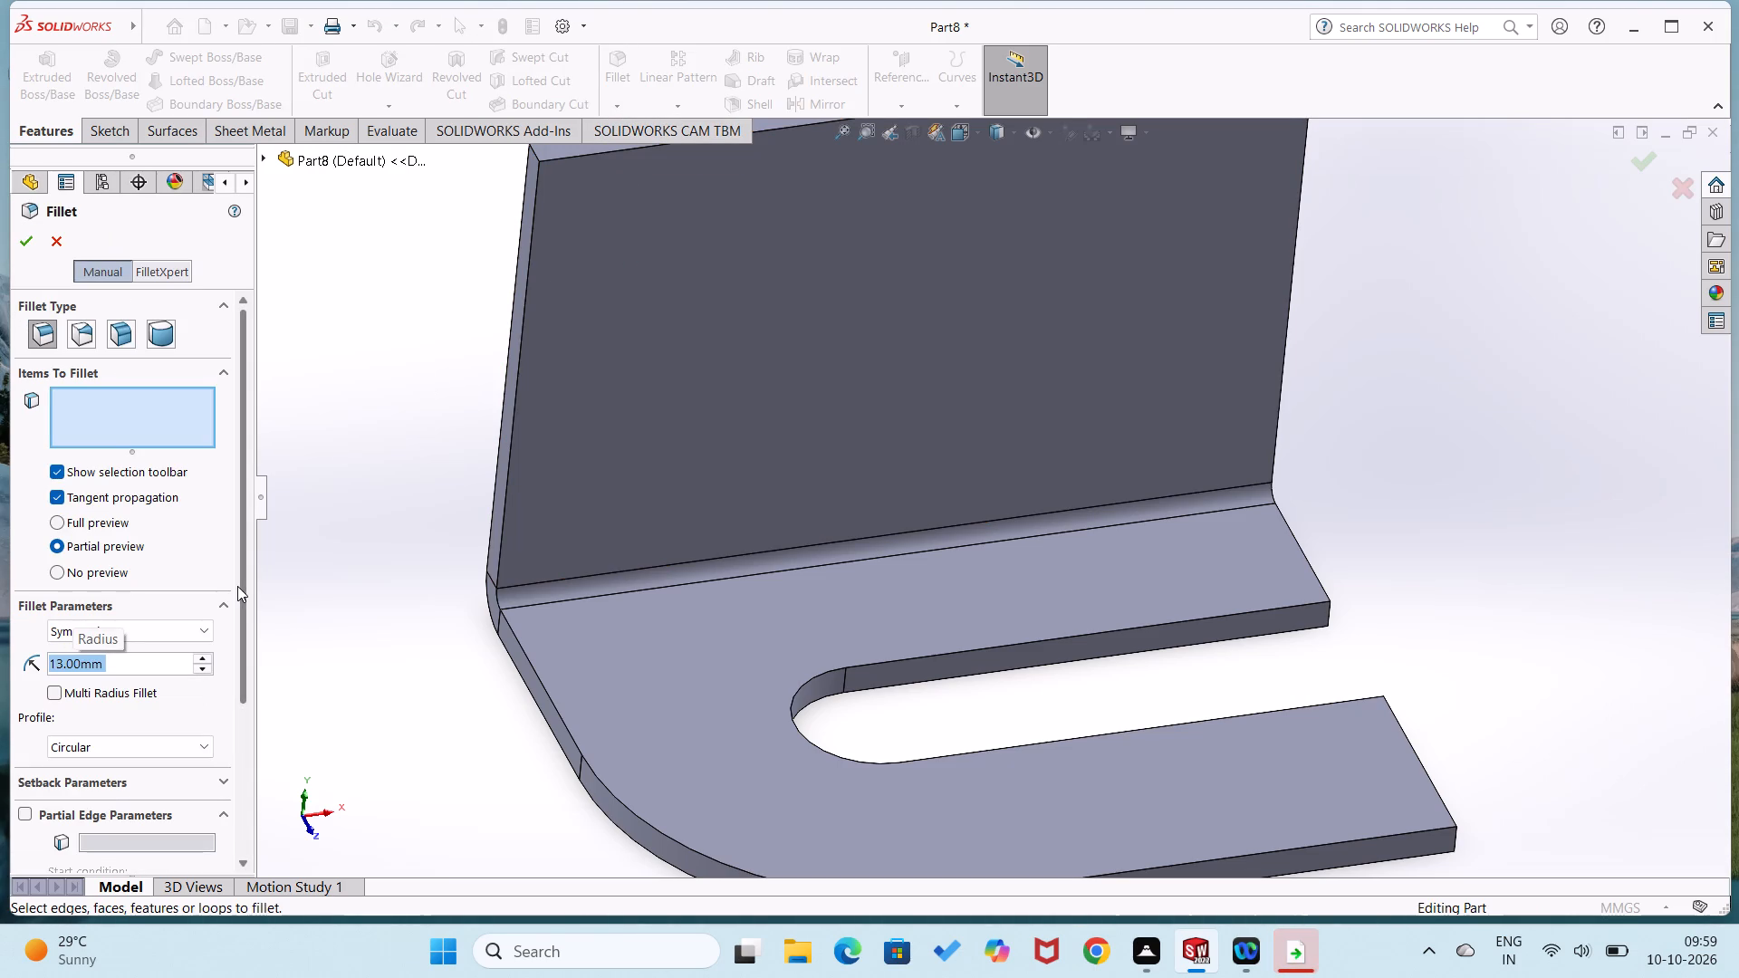
pyautogui.scroll(1, 456, 268)
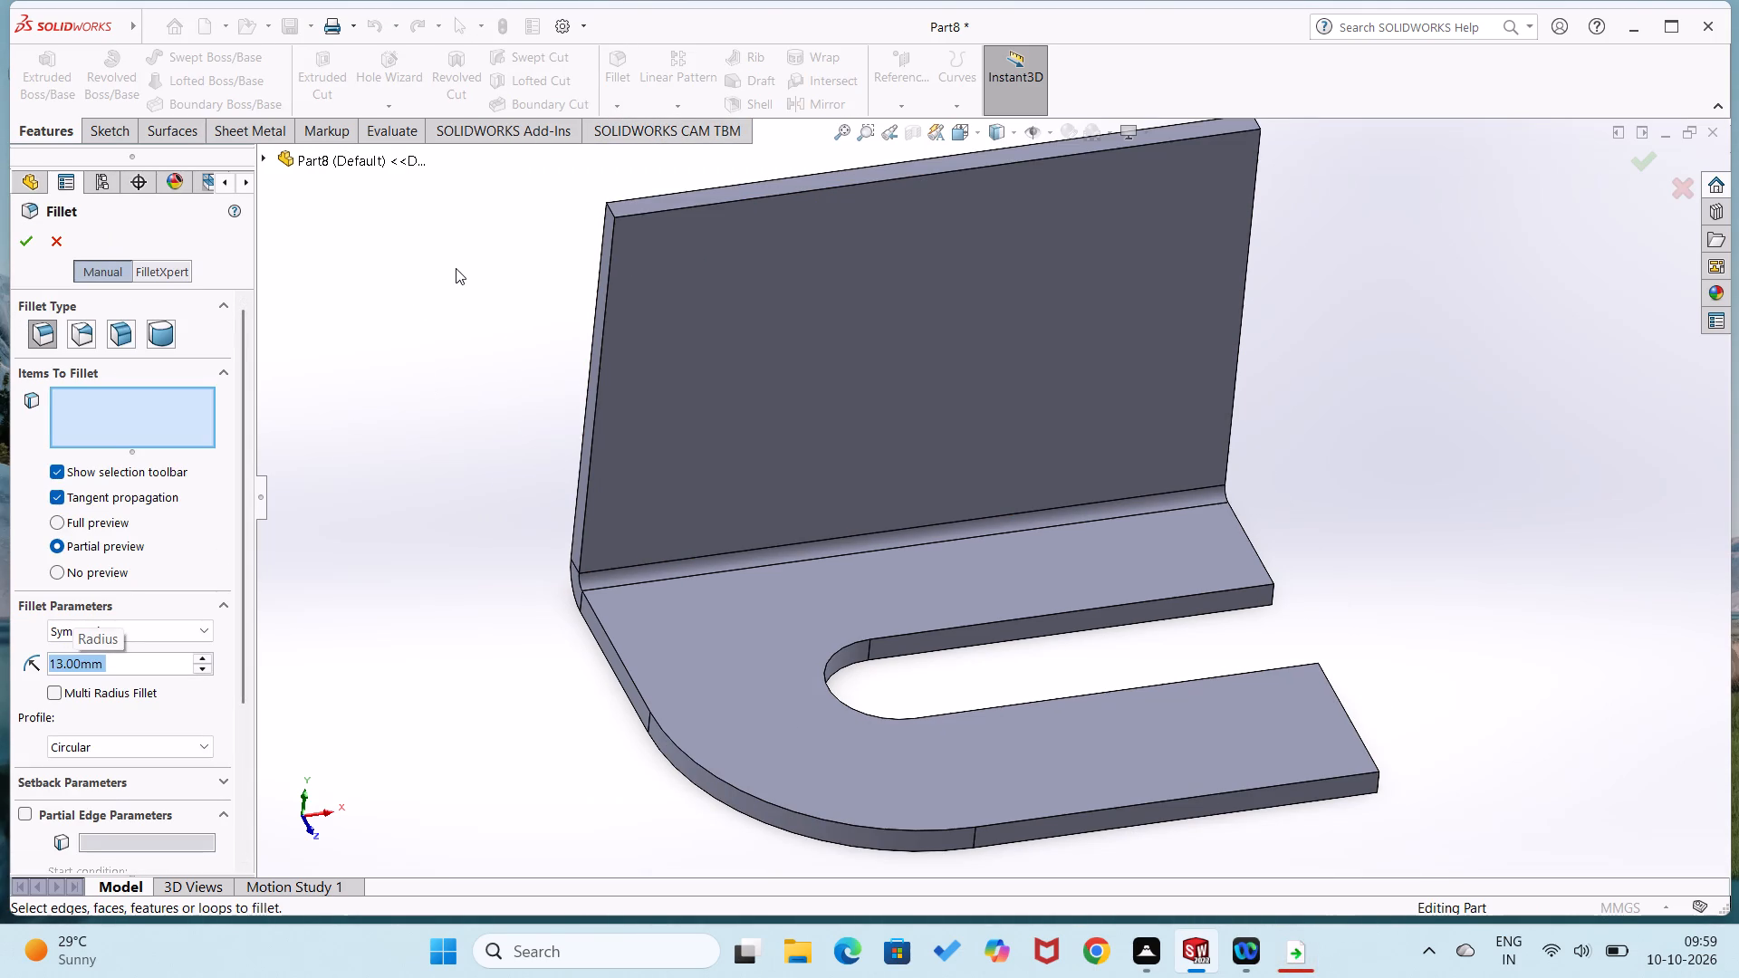
pyautogui.click(613, 214)
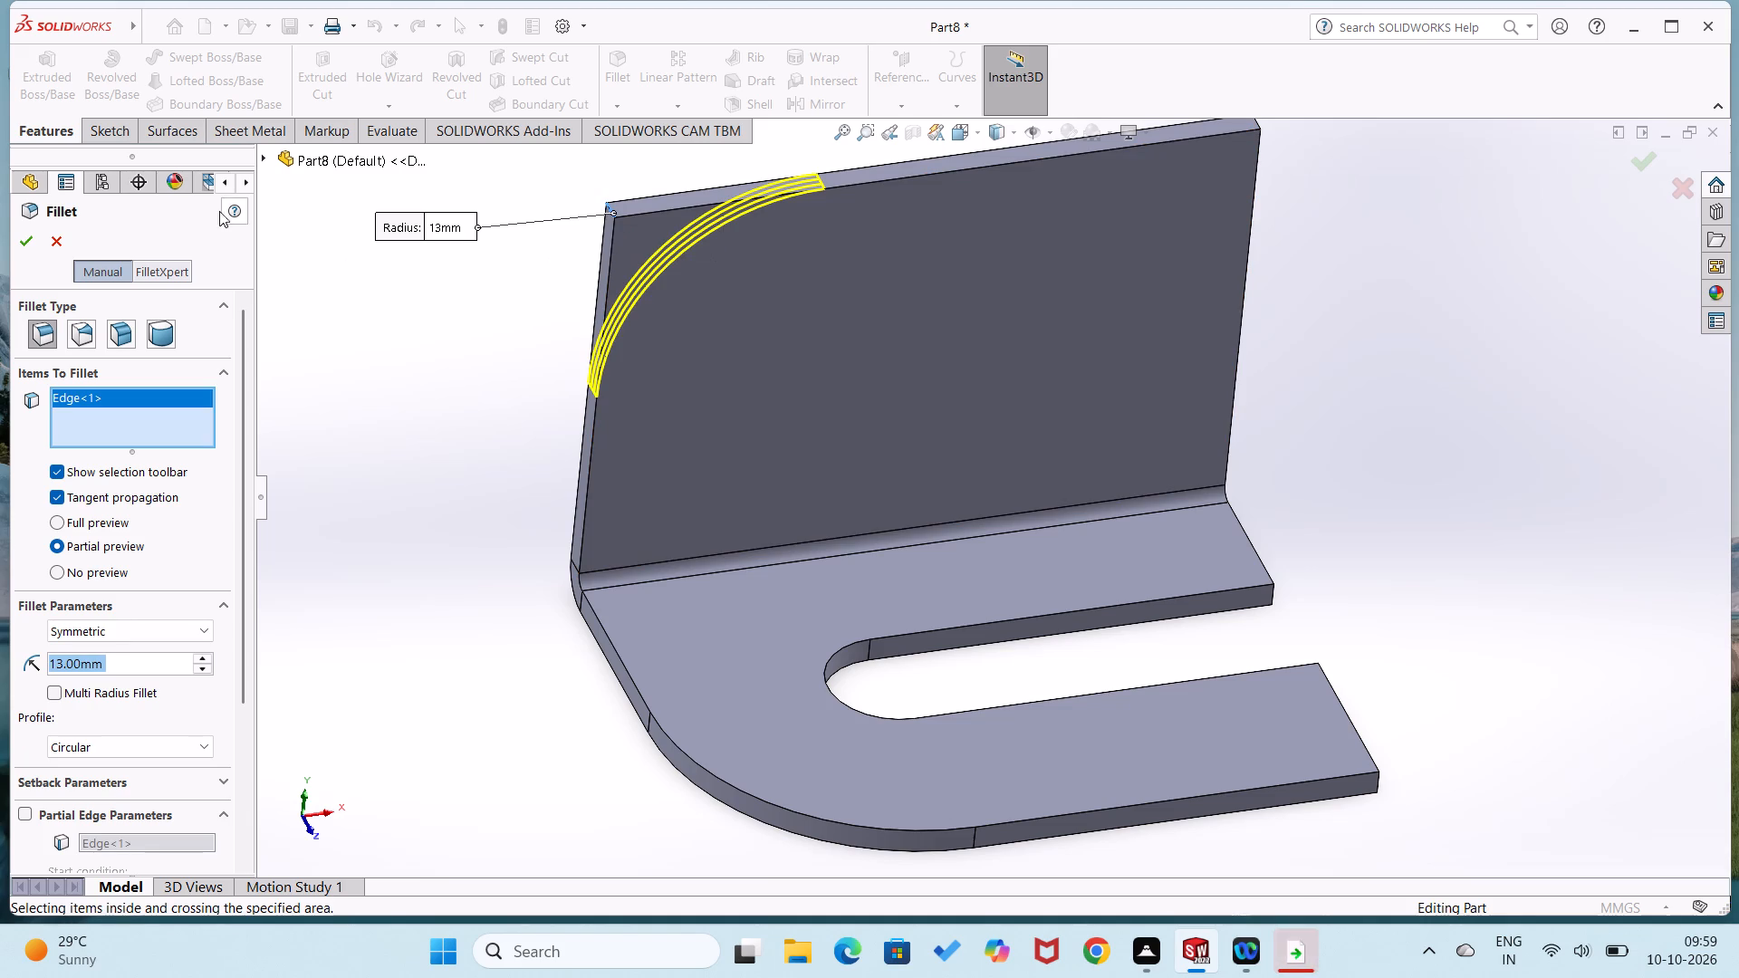
pyautogui.click(25, 237)
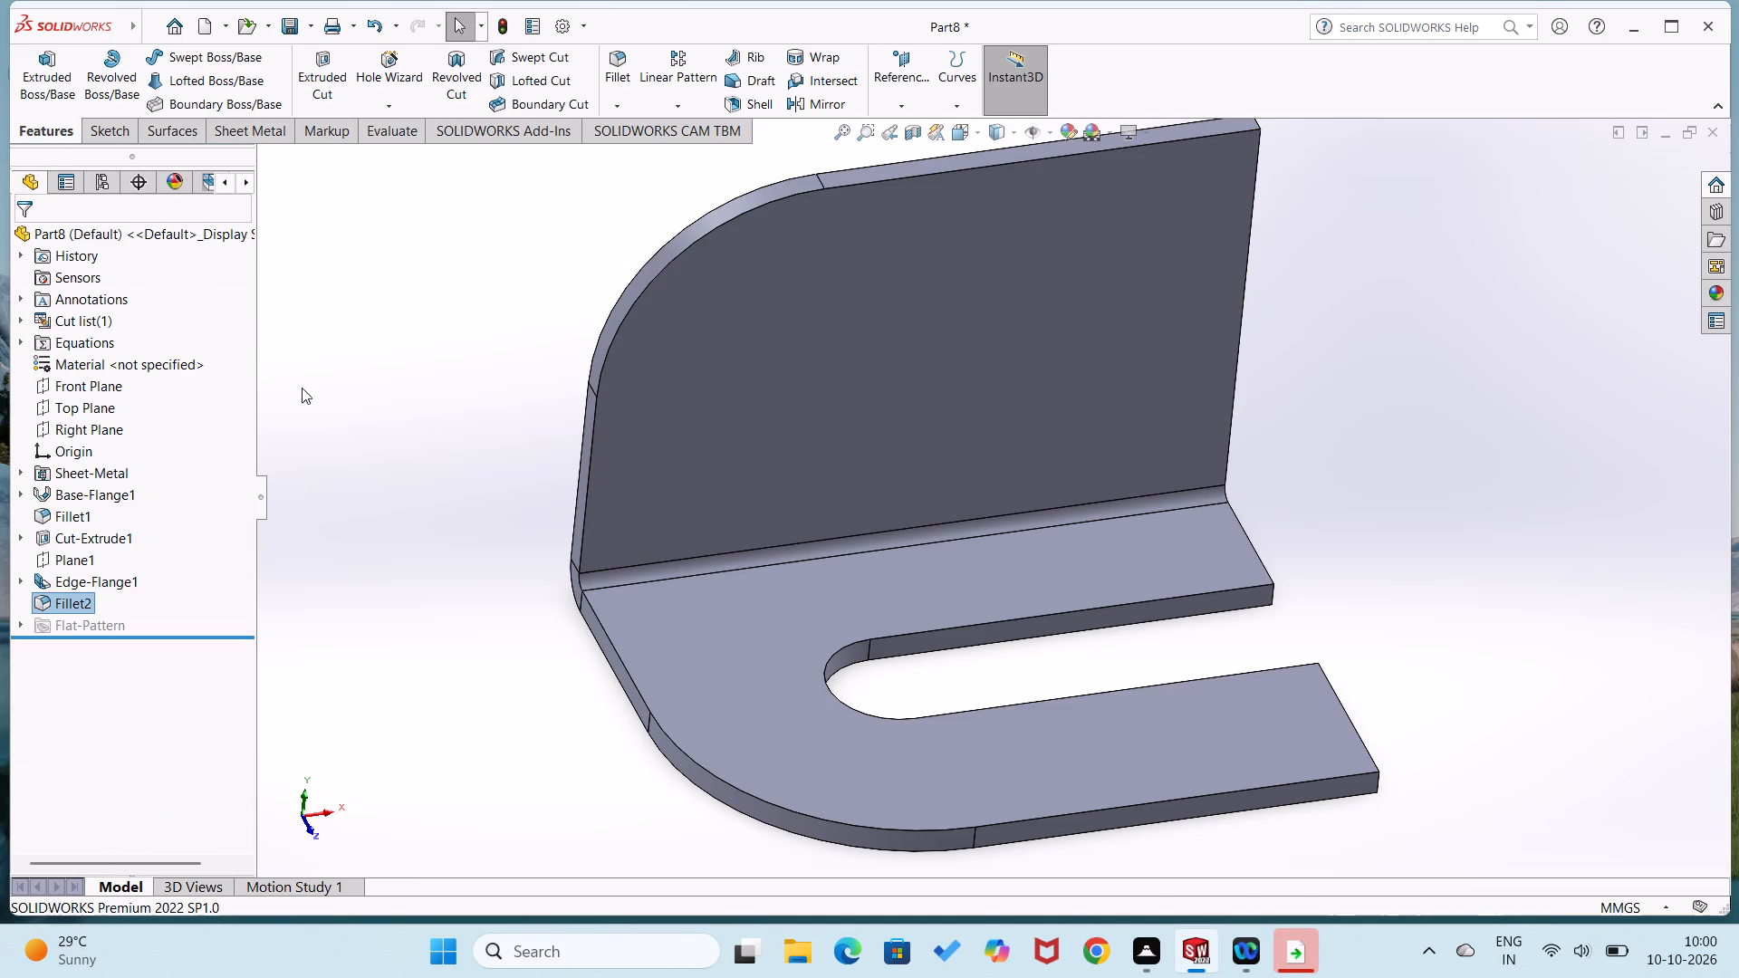
# Sketch a circle on the flange's inner face, centred on the rounded corner's arc centre, and dimension its diameter to 8 mm.
pyautogui.rightClick(699, 402)
pyautogui.click(749, 384)
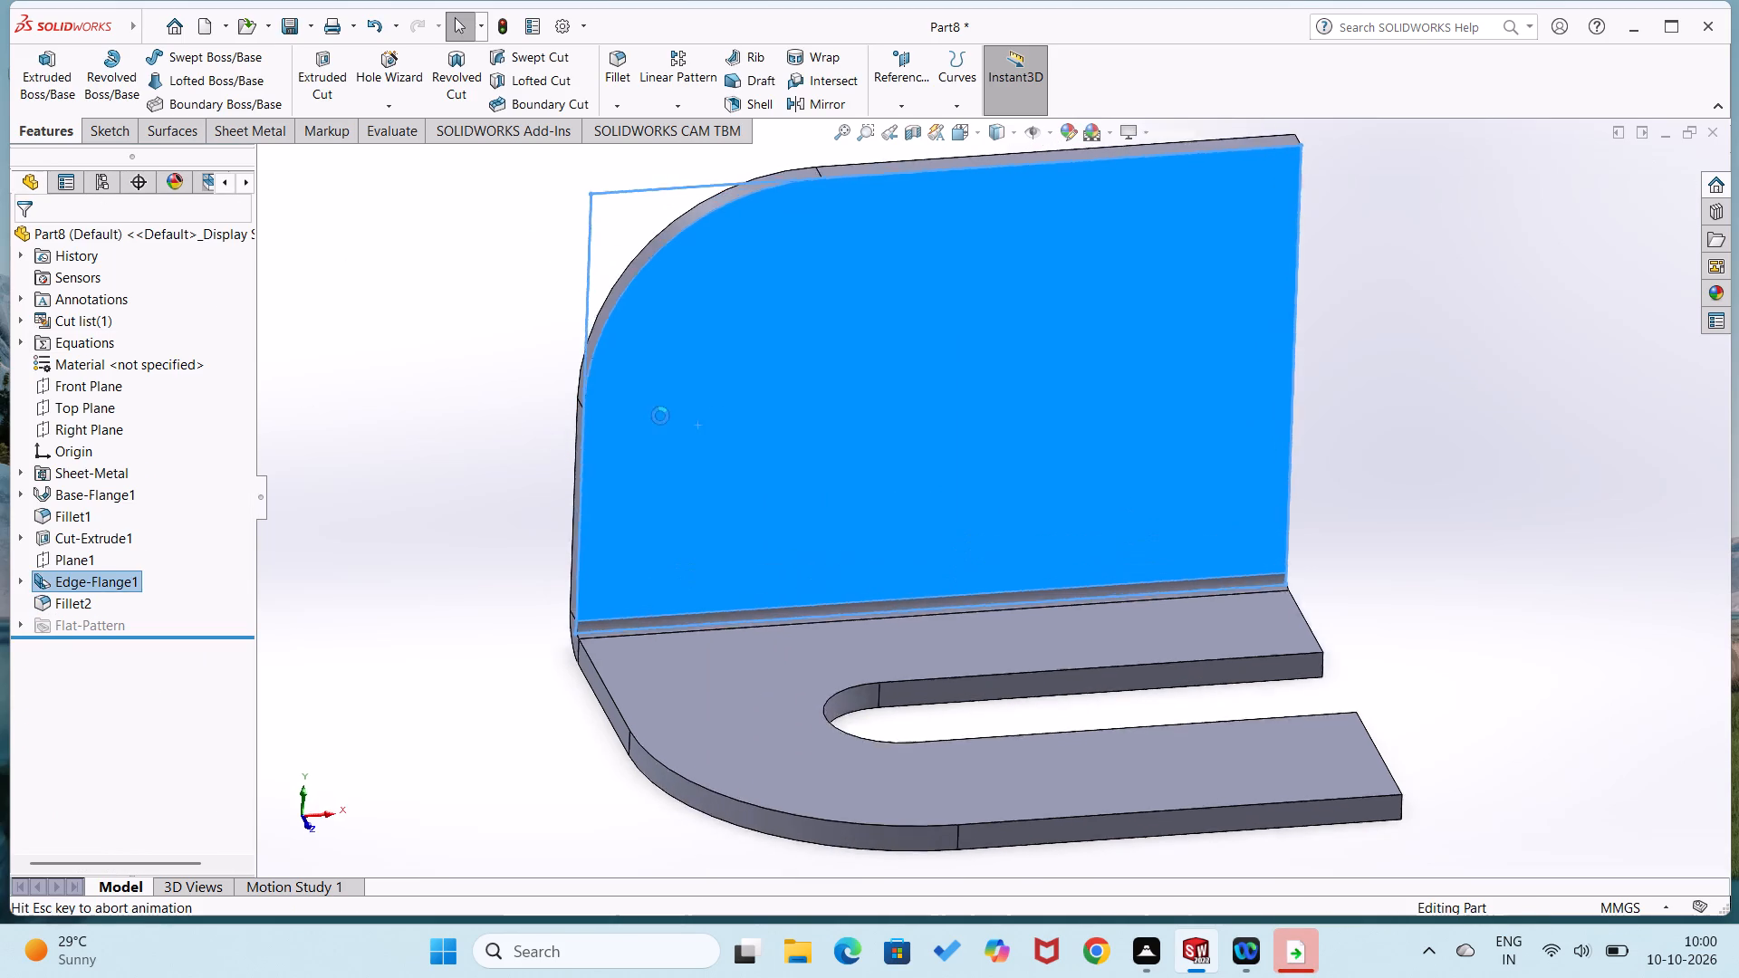
pyautogui.moveTo(441, 479); pyautogui.dragTo(611, 514, button='right')
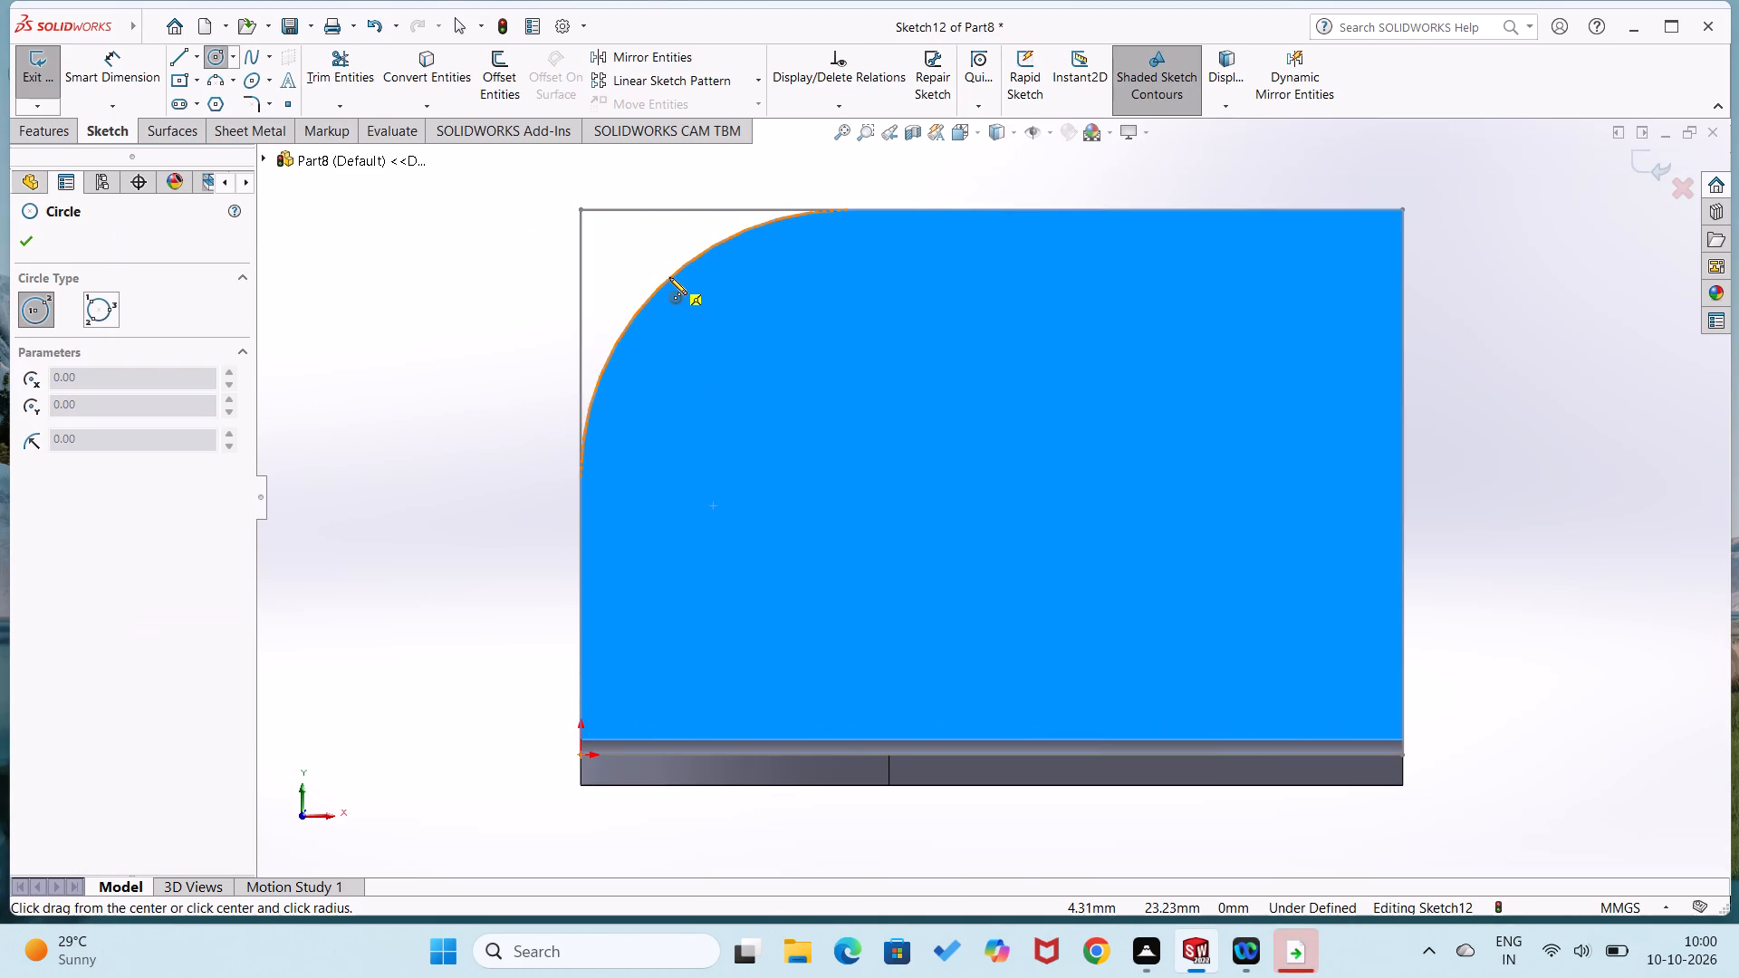
pyautogui.click(849, 476)
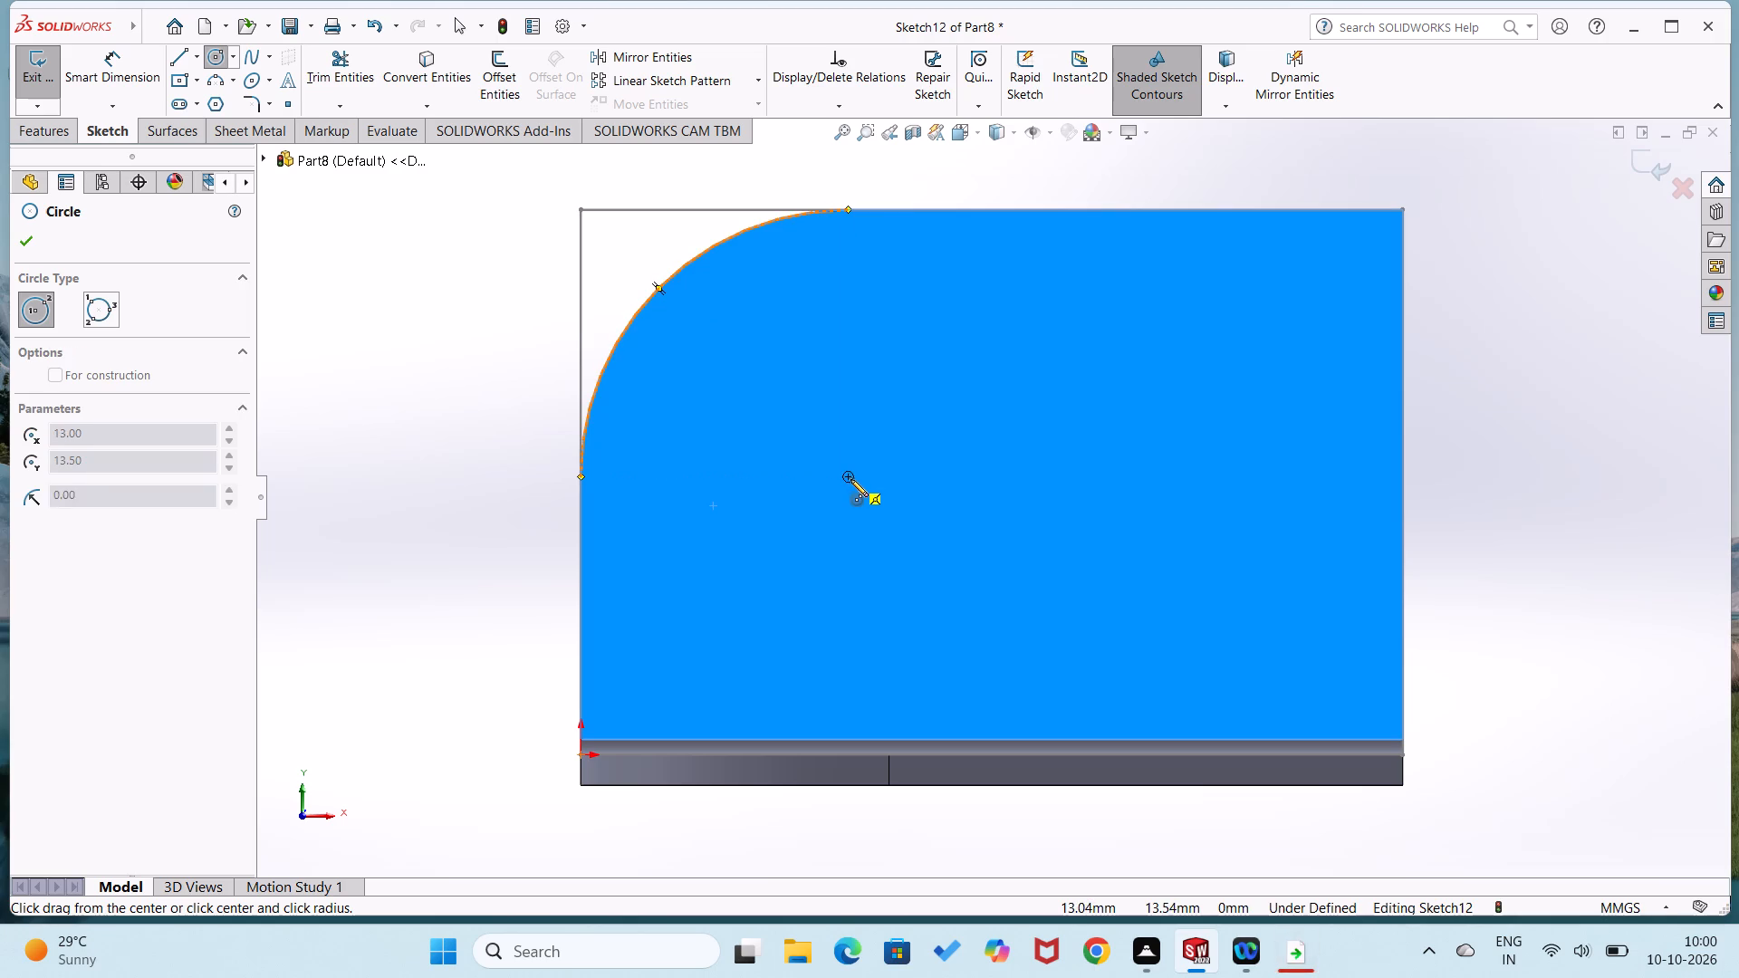
pyautogui.click(893, 548)
pyautogui.moveTo(450, 591); pyautogui.dragTo(541, 454, button='right')
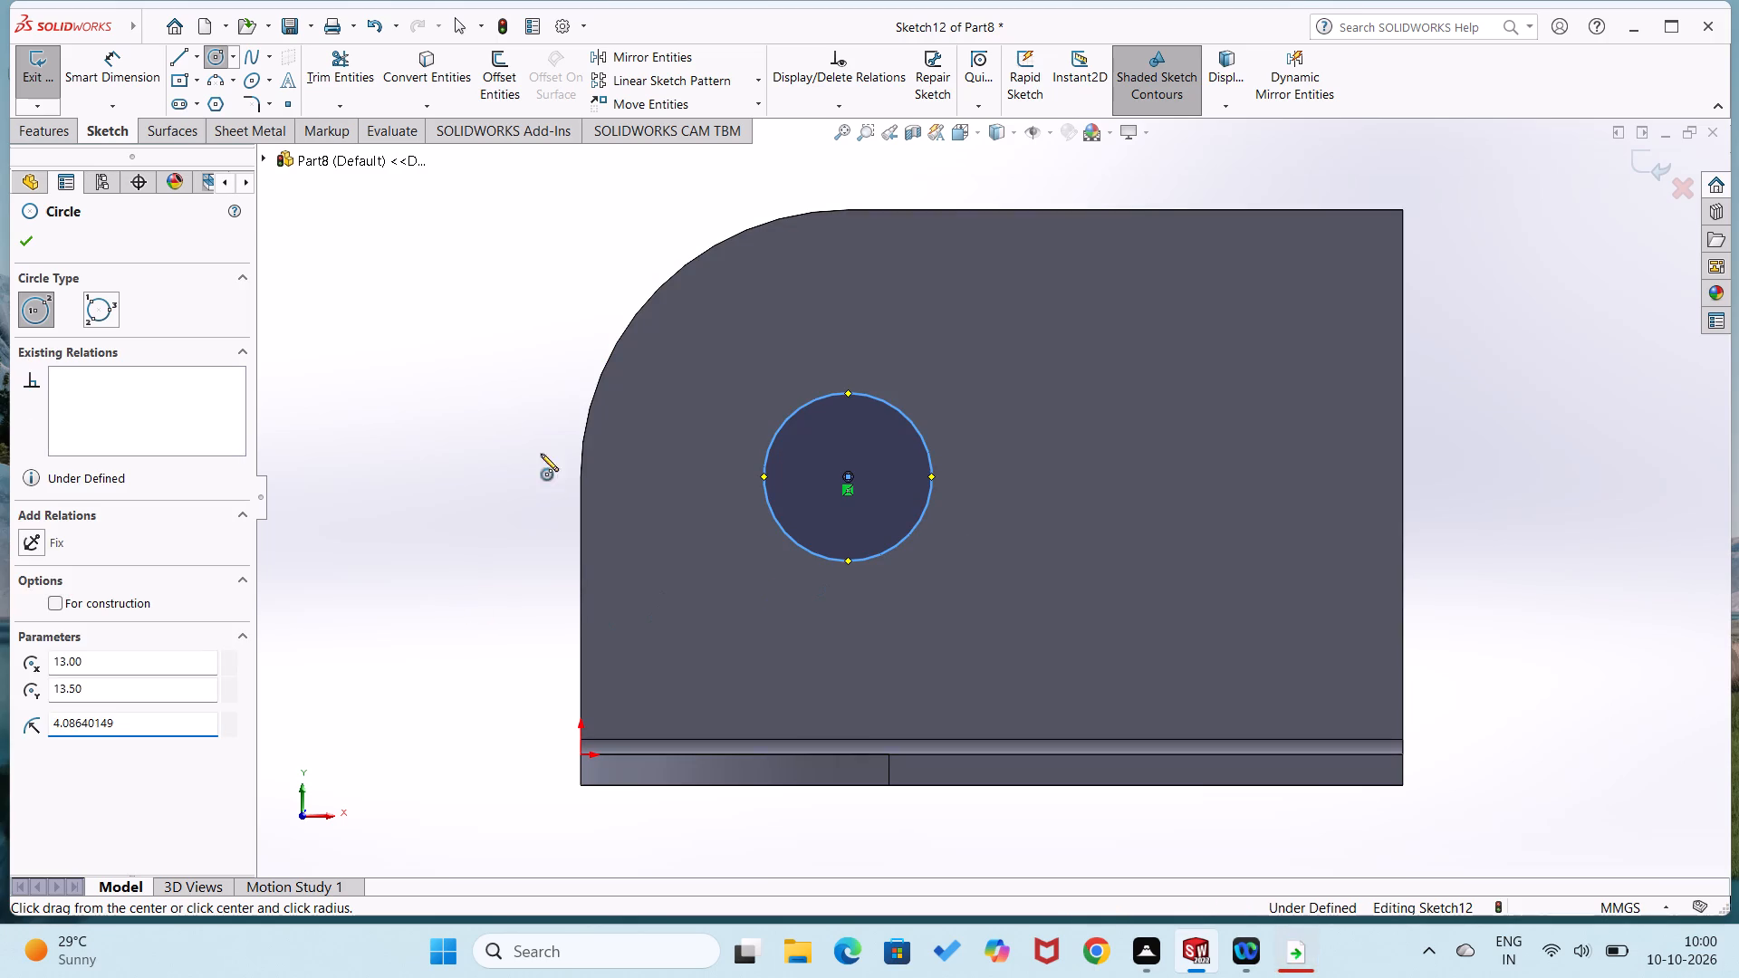
pyautogui.moveTo(541, 454); pyautogui.dragTo(556, 419, button='right')
pyautogui.click(858, 559)
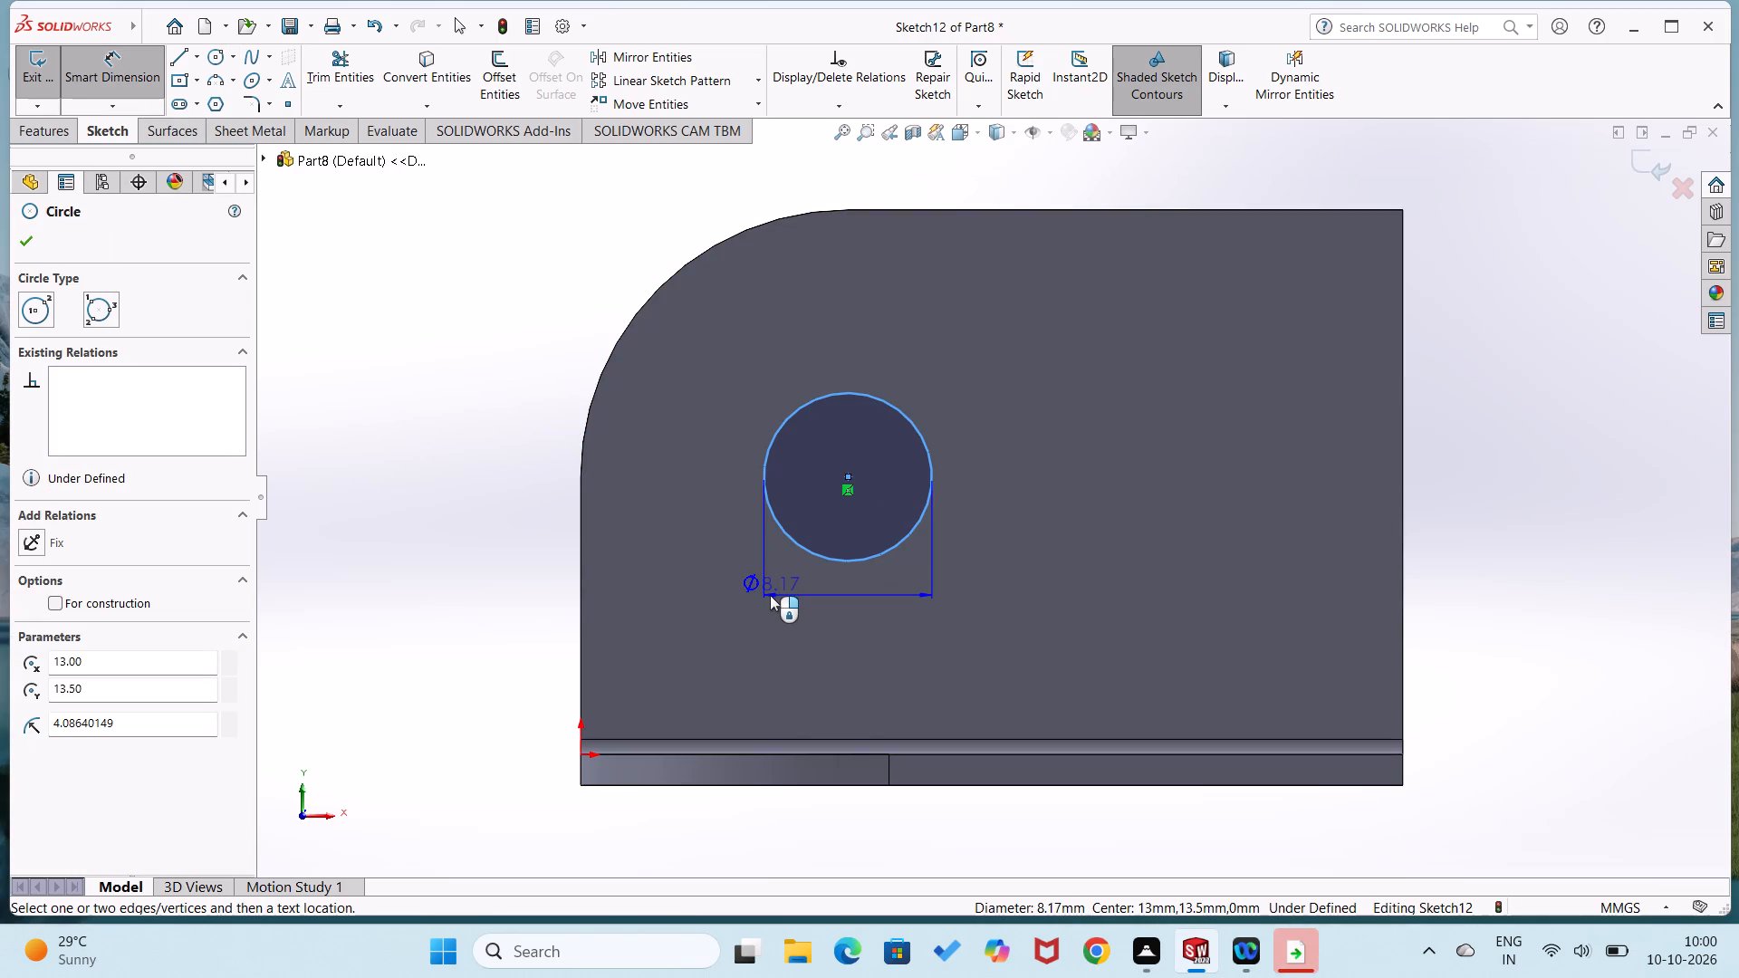
pyautogui.click(770, 595)
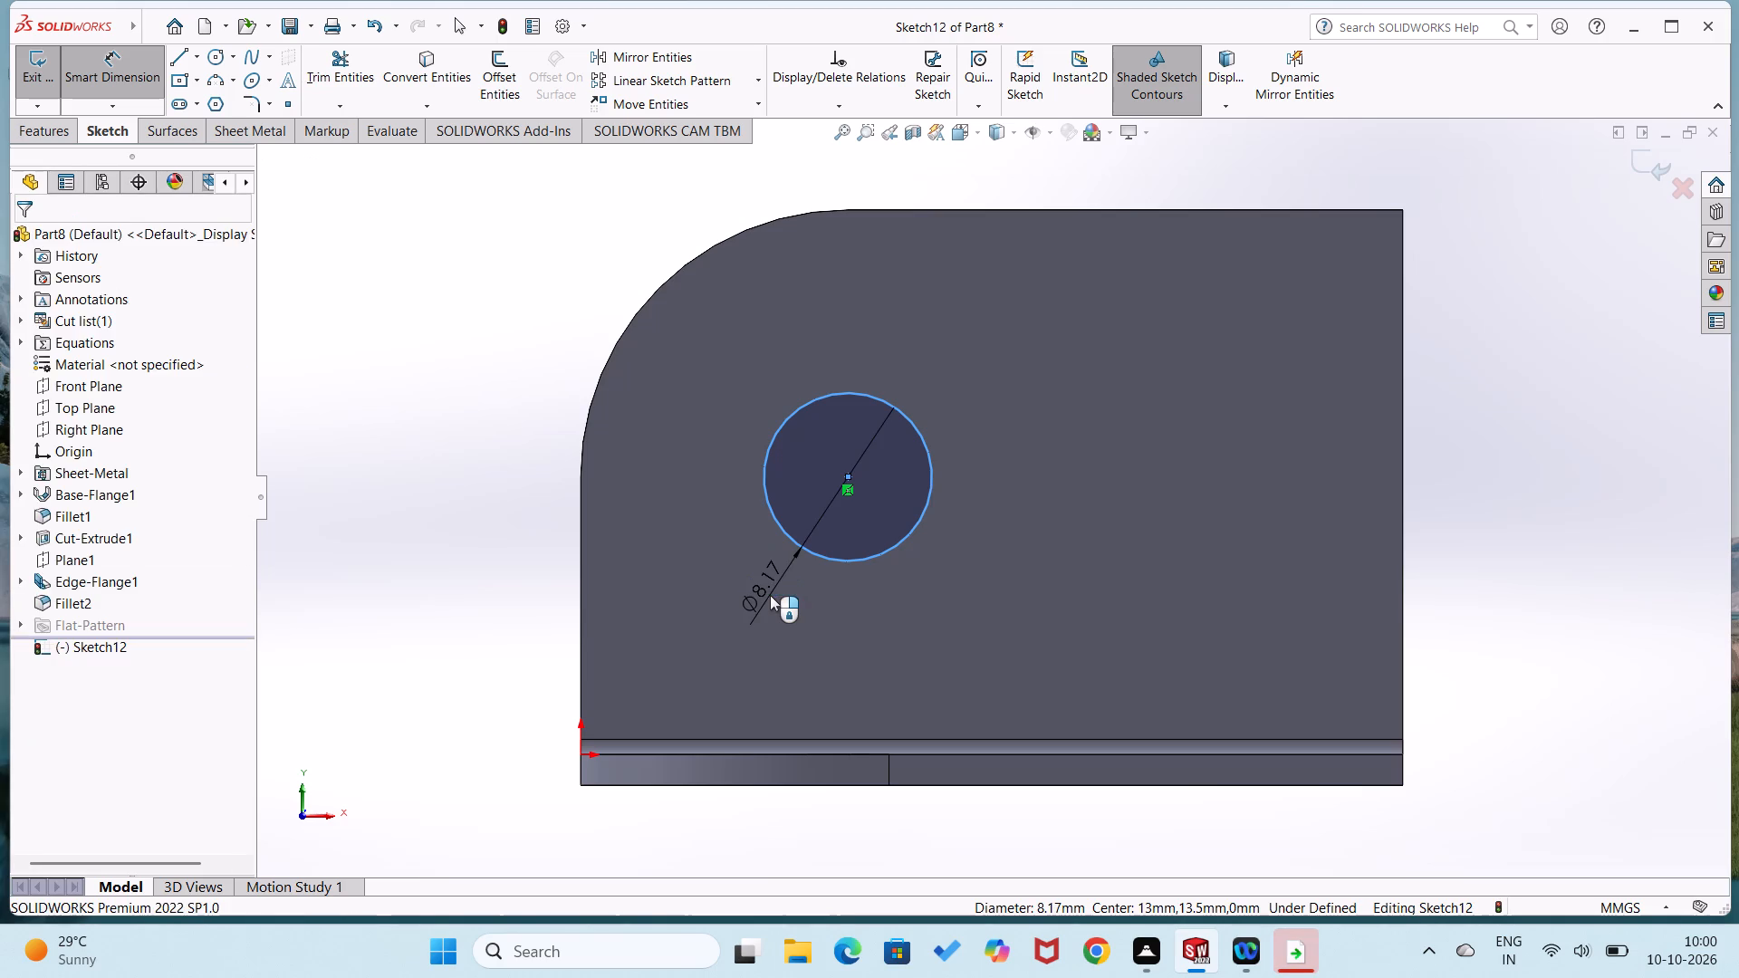
pyautogui.press('8')
pyautogui.press('Return')
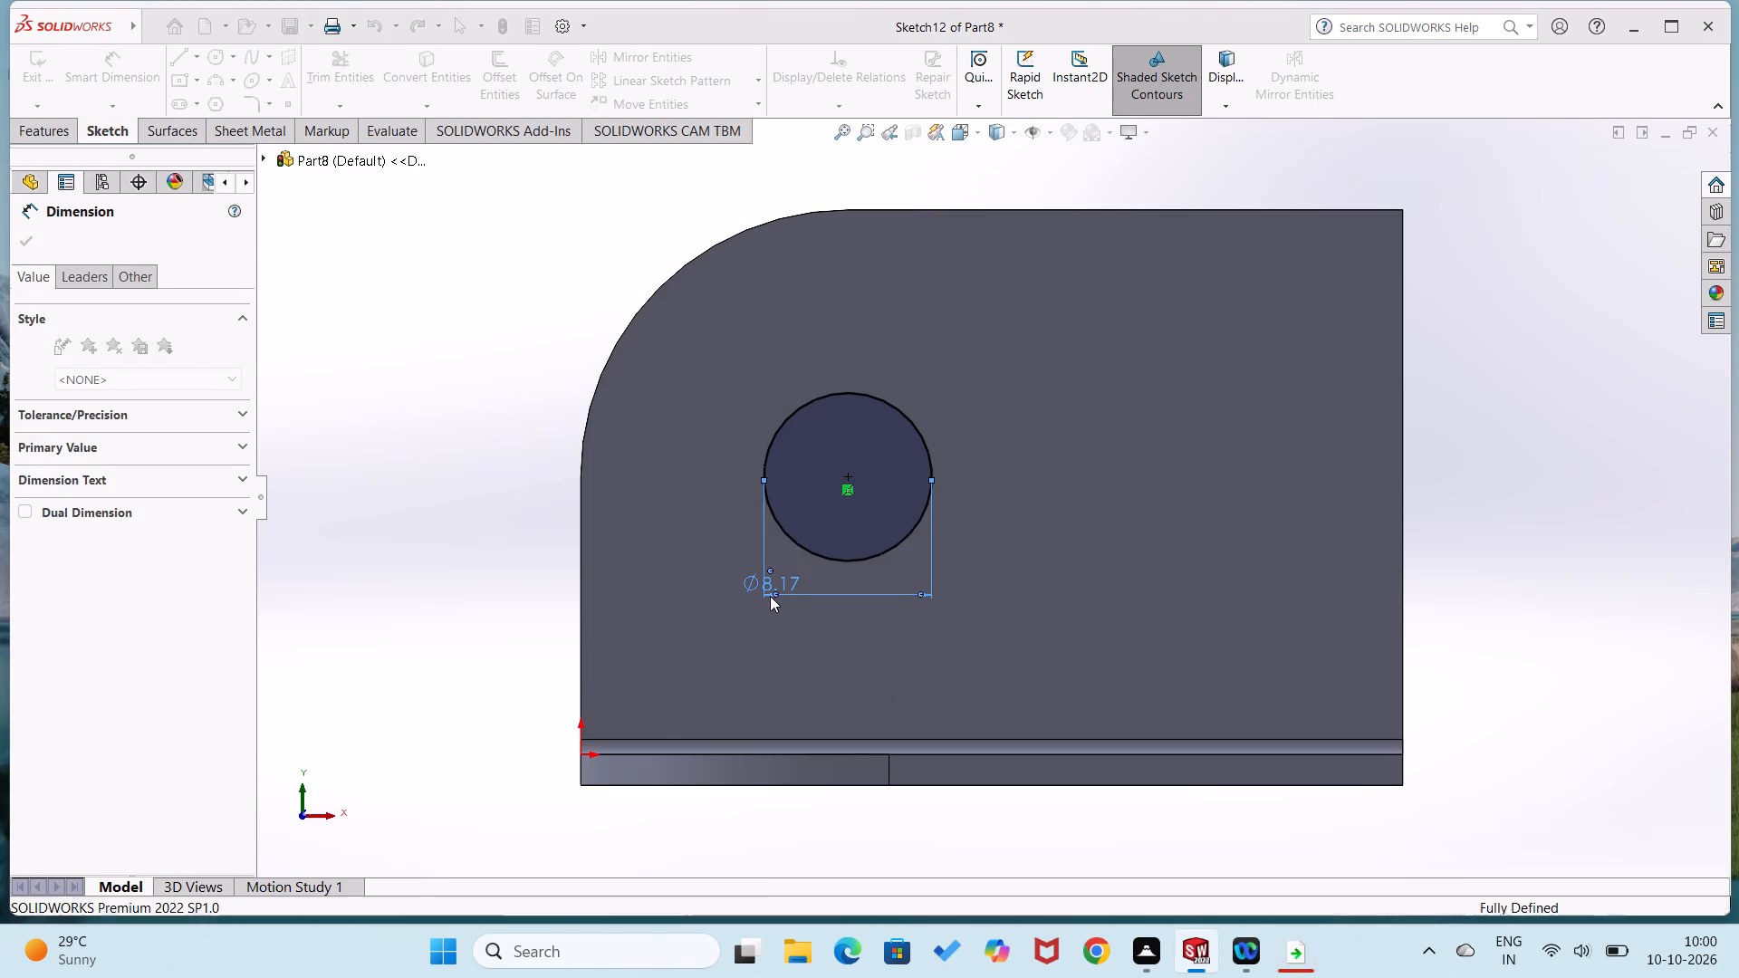
pyautogui.click(310, 455)
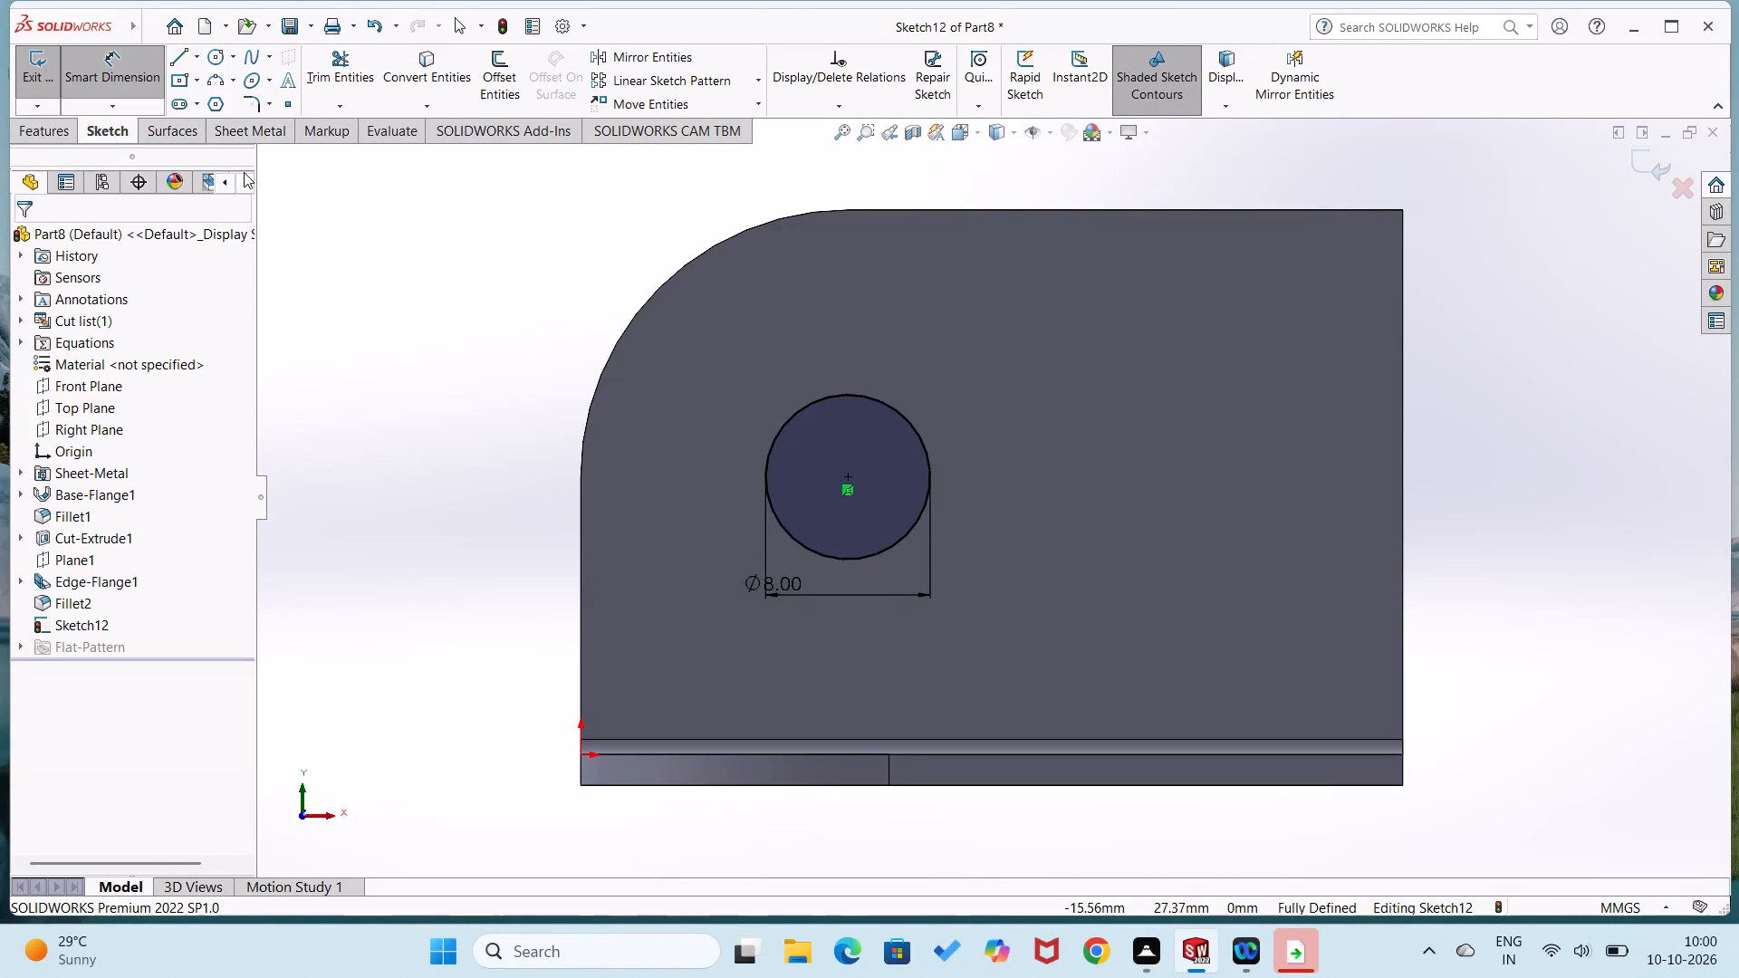
# Cut the circle through the flange with a 10 mm blind sheet metal Extruded Cut, keeping Normal cut enabled.
pyautogui.click(267, 128)
pyautogui.click(764, 56)
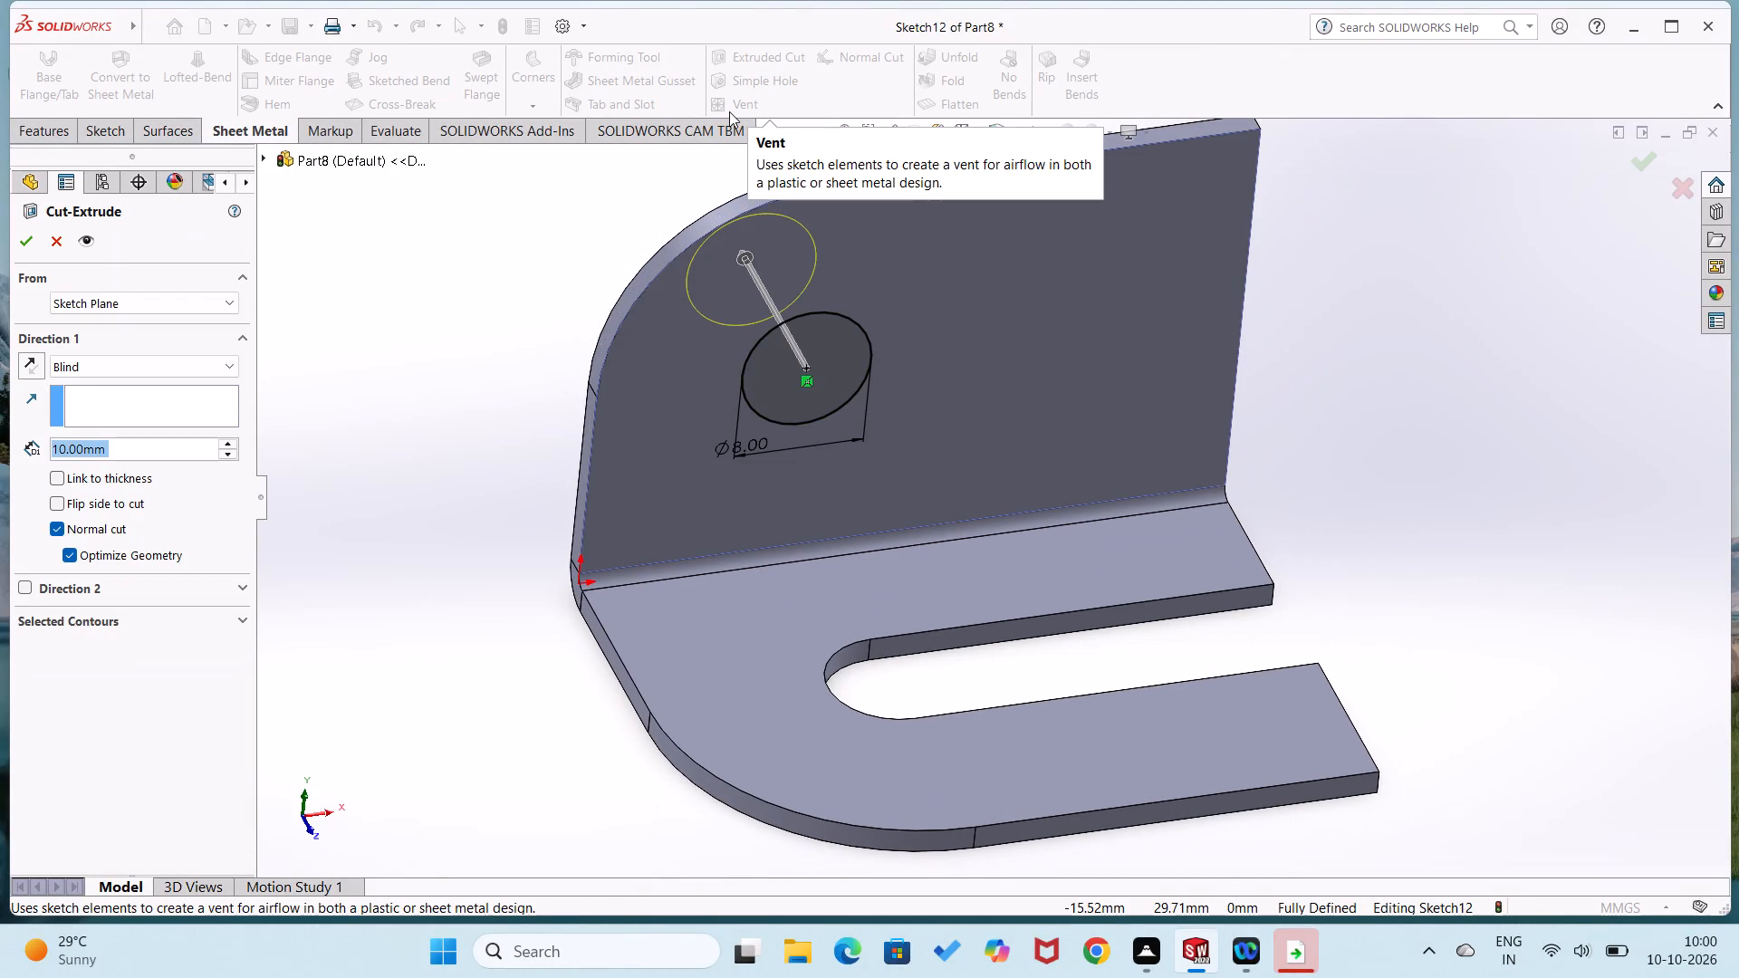
pyautogui.click(31, 235)
pyautogui.click(411, 392)
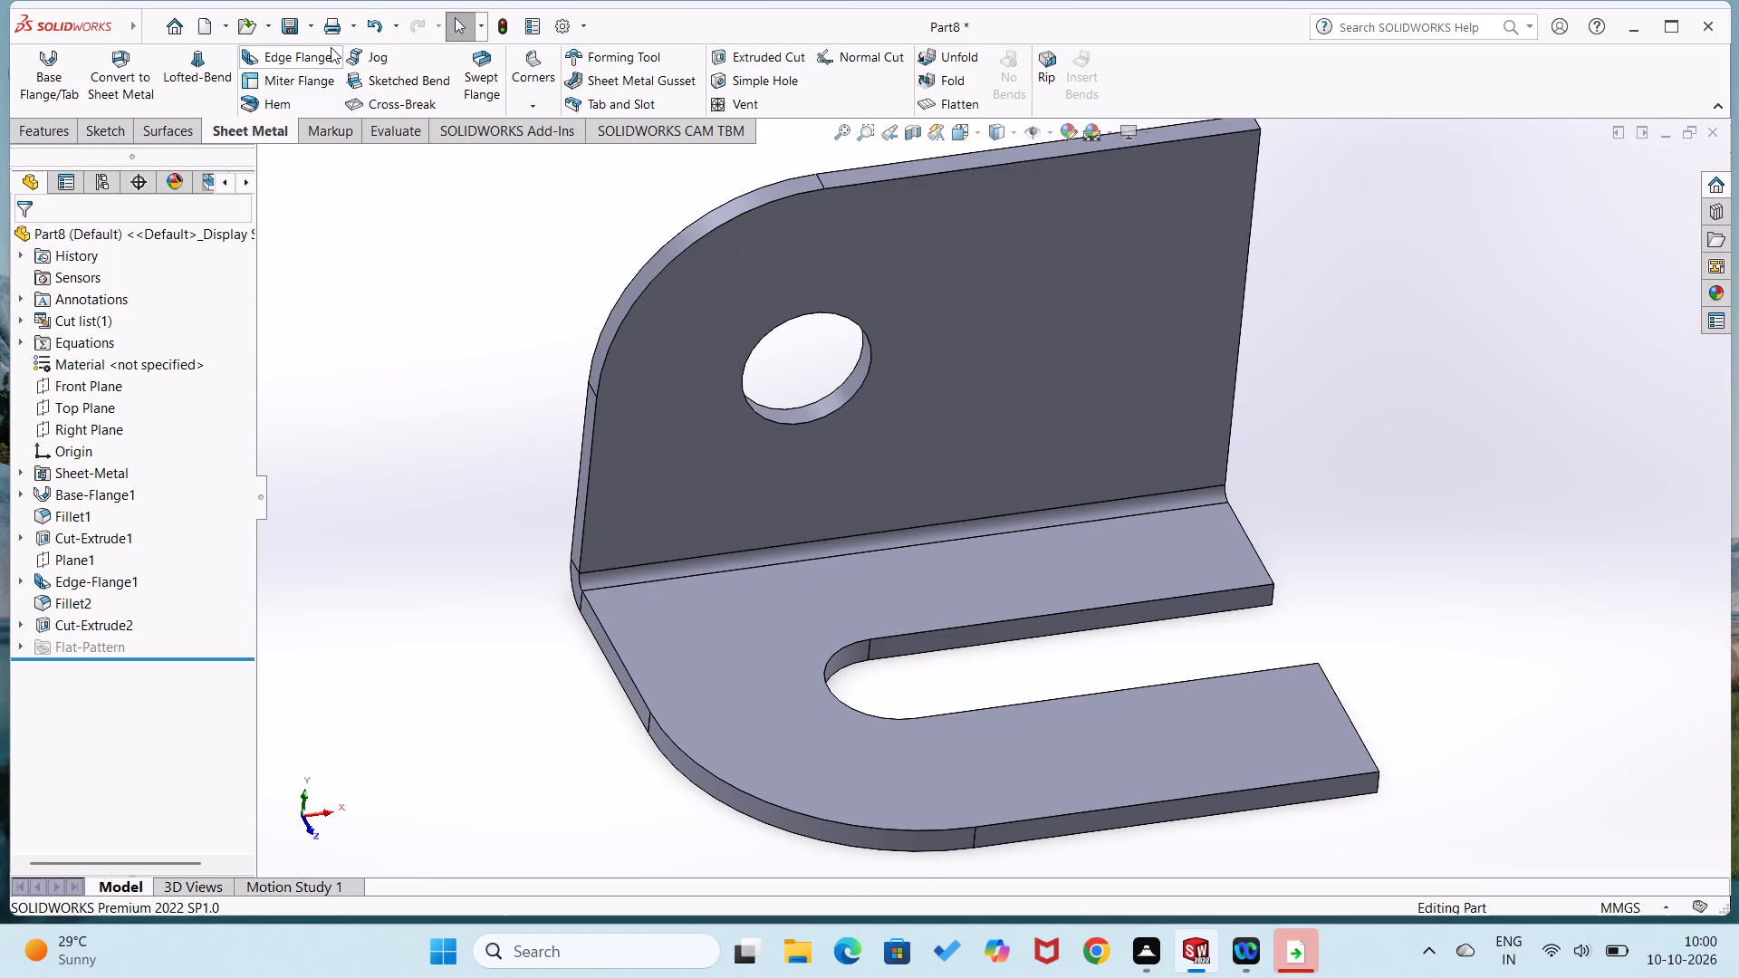
# Add a second edge flange, 60 mm long at 32 degrees, along the holed flange's straight vertical edge opposite its rounded corner.
pyautogui.click(293, 55)
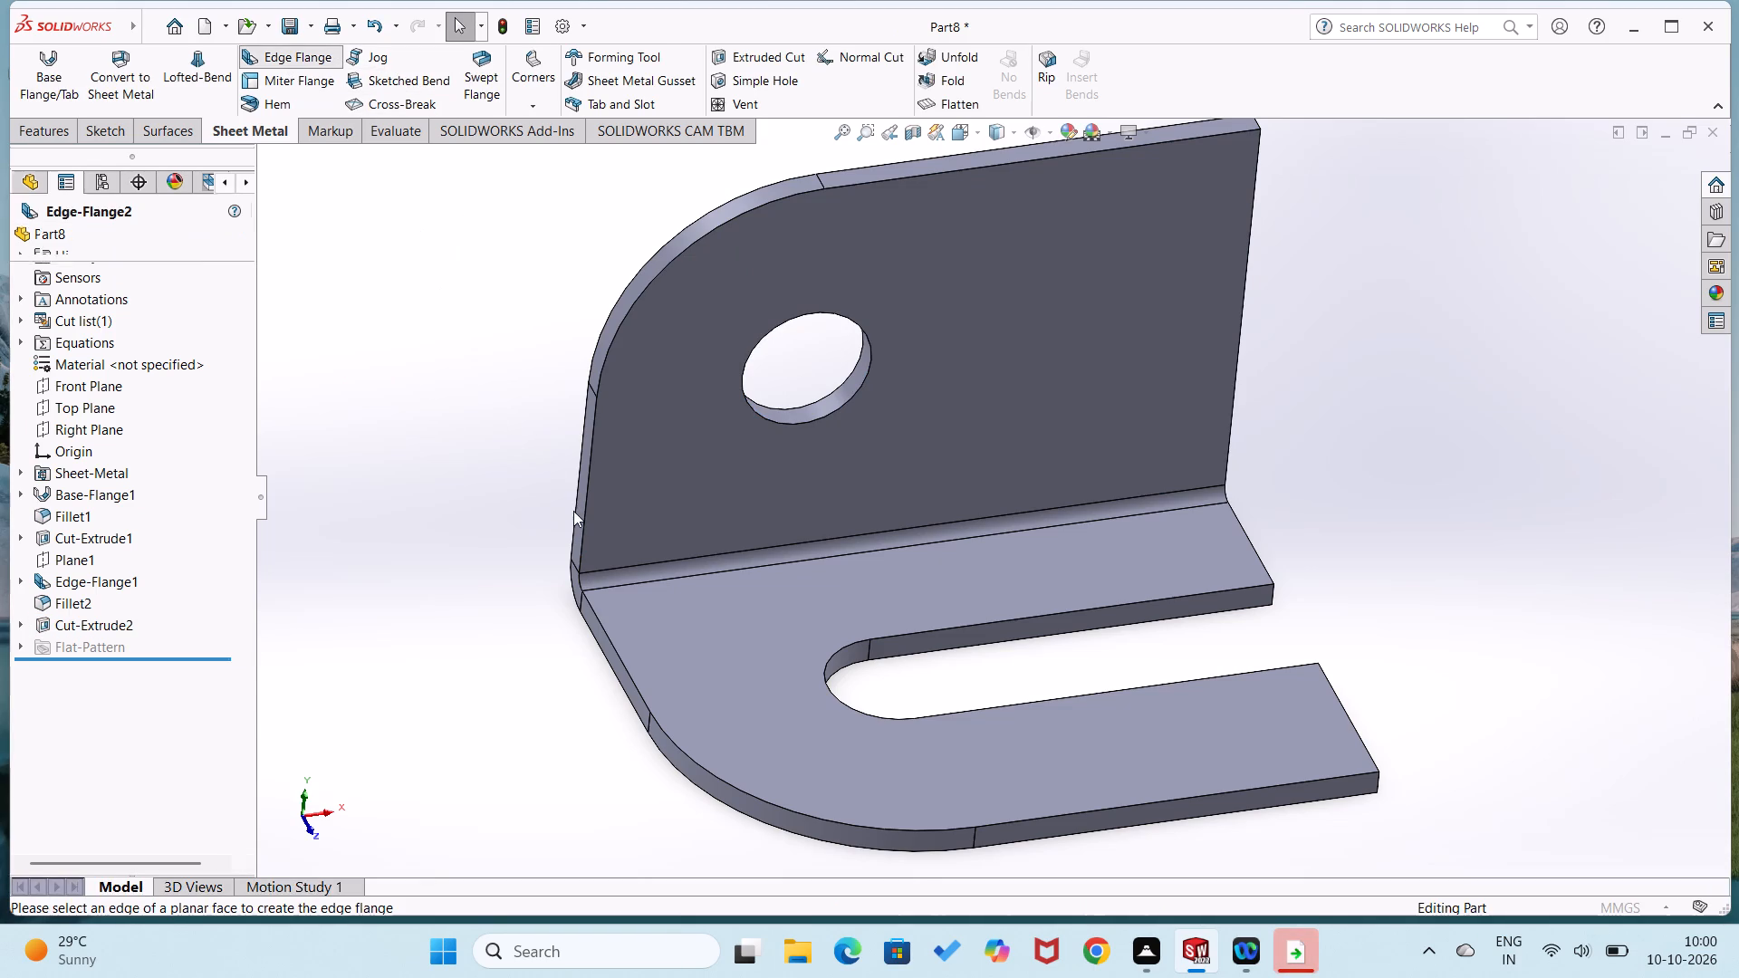
pyautogui.moveTo(522, 645); pyautogui.dragTo(345, 600, button='middle')
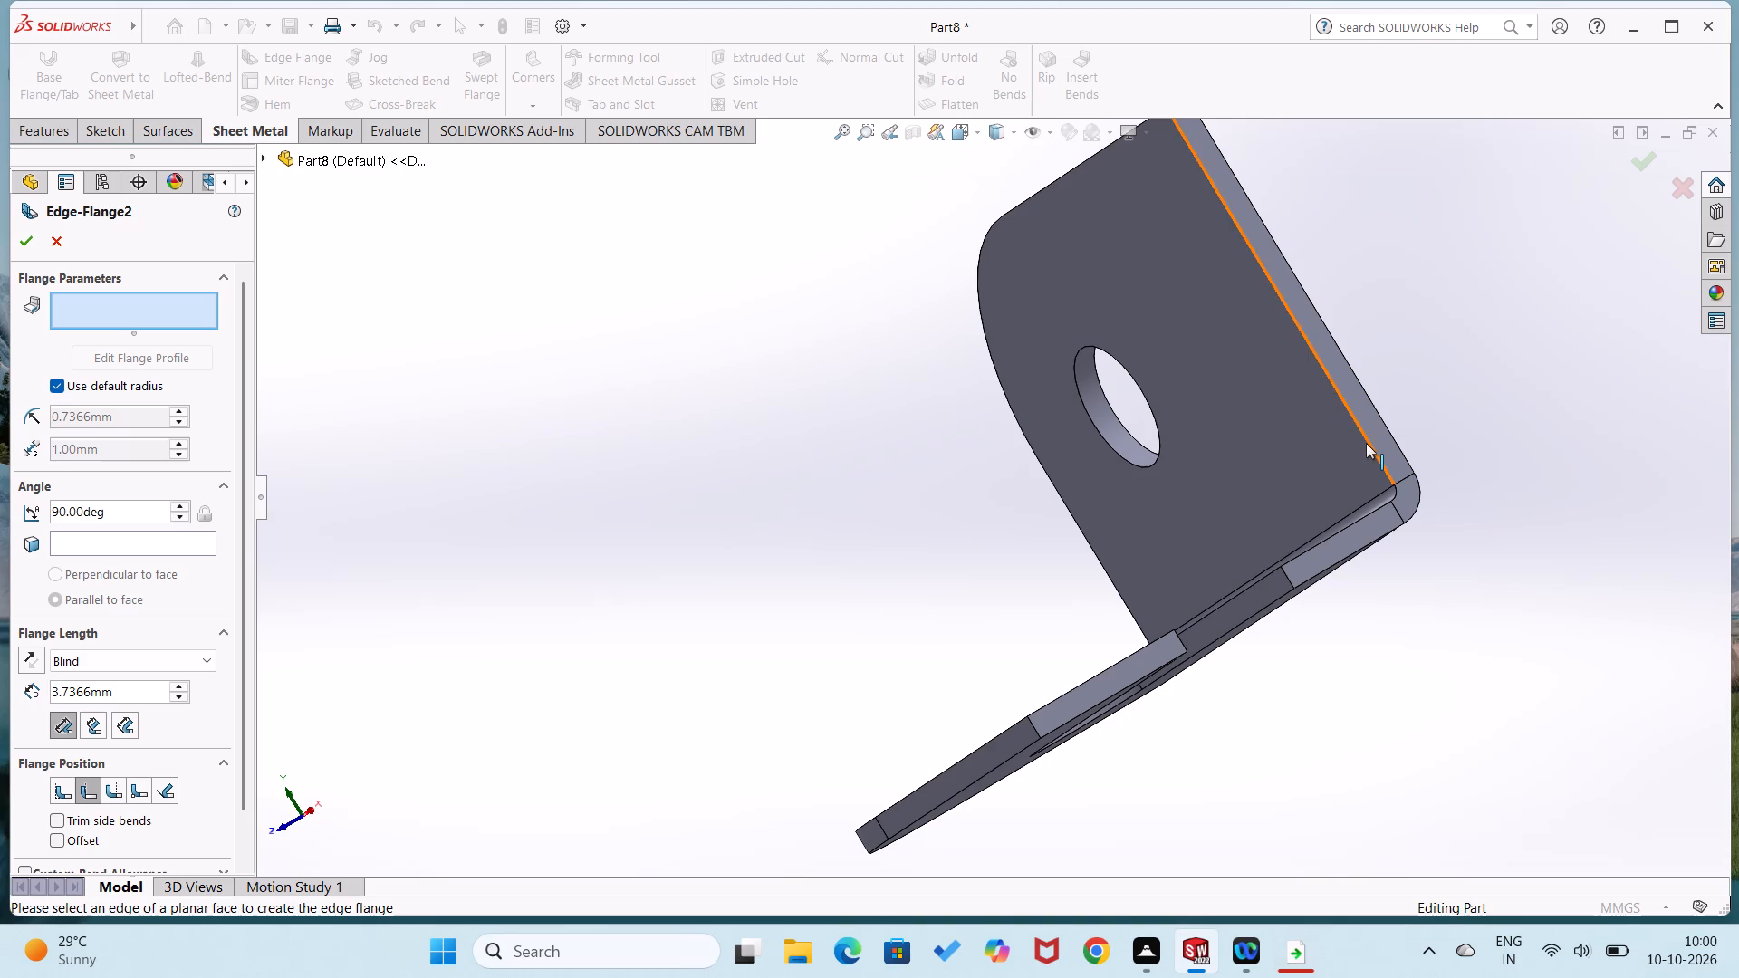
pyautogui.click(1366, 445)
pyautogui.scroll(2, 1523, 397)
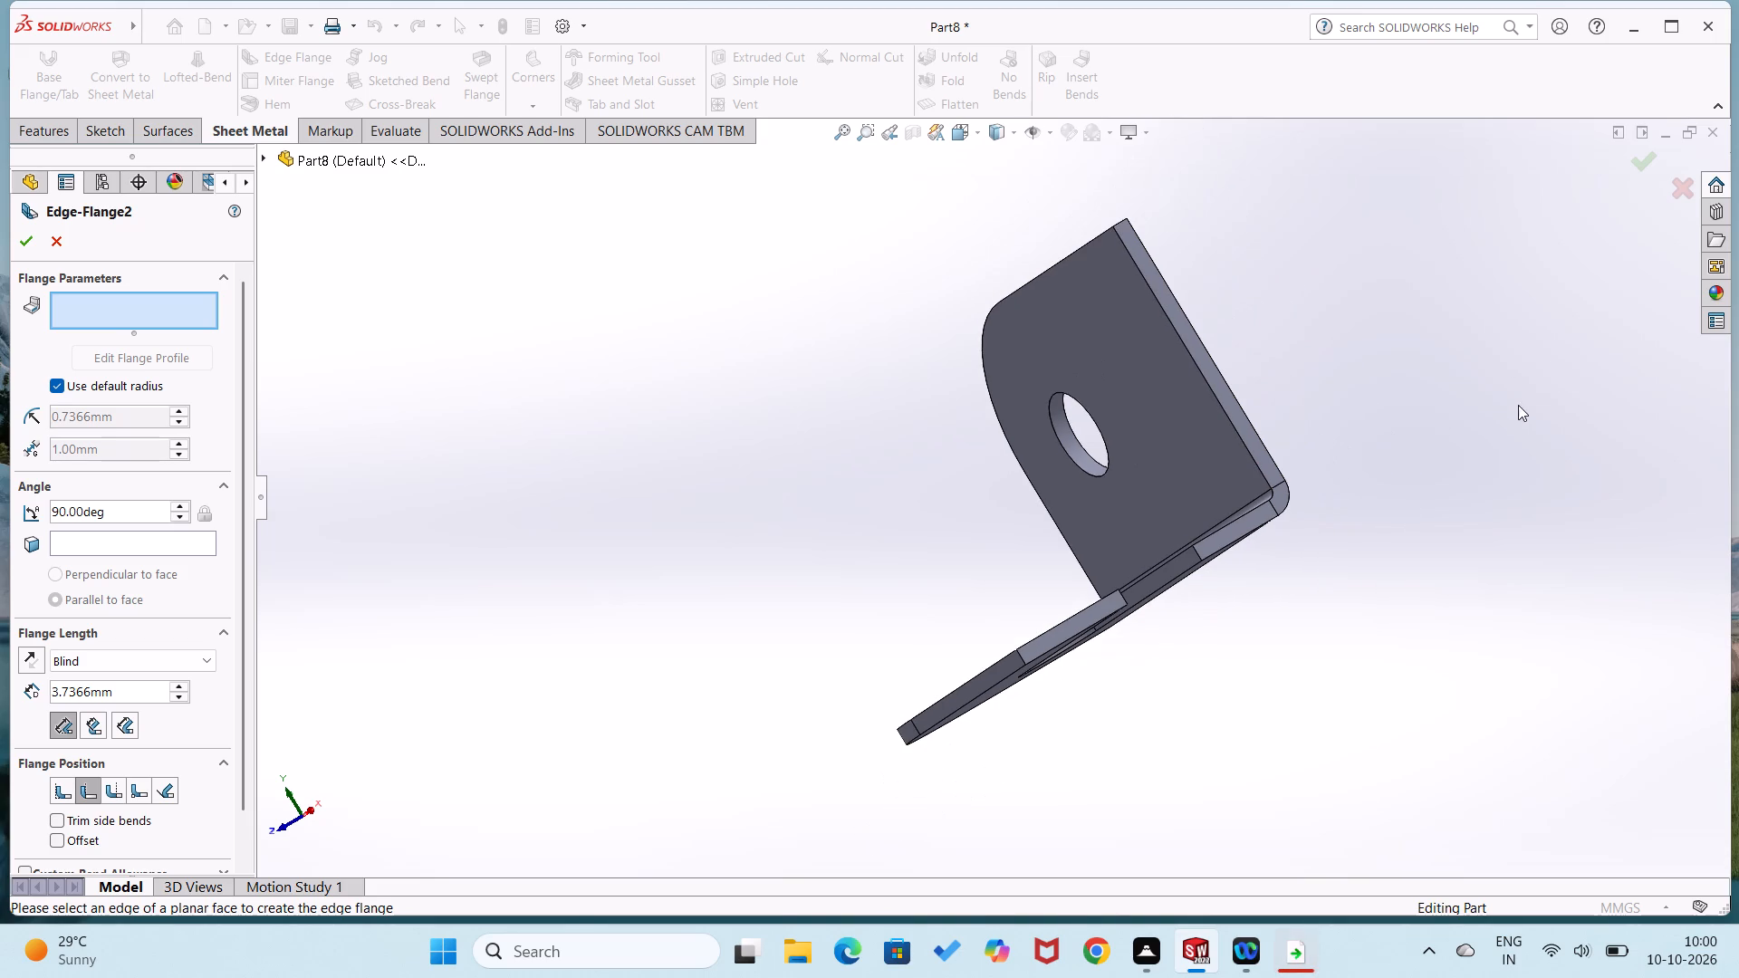
pyautogui.click(1252, 458)
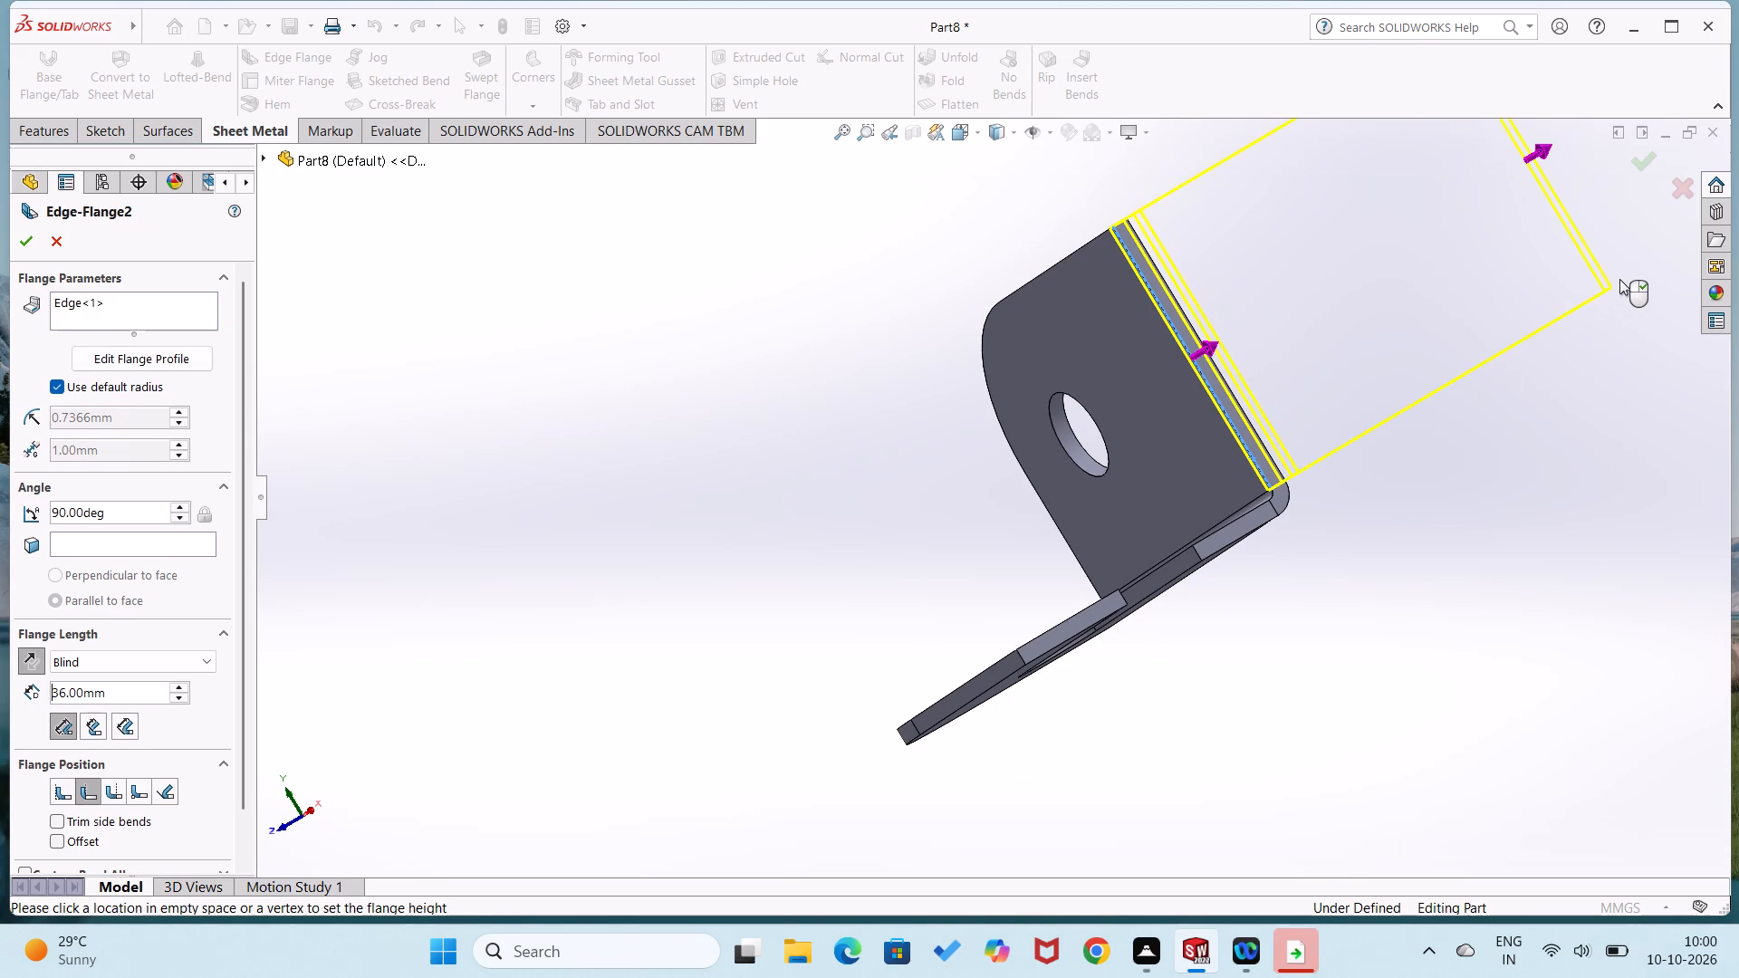
pyautogui.click(1619, 279)
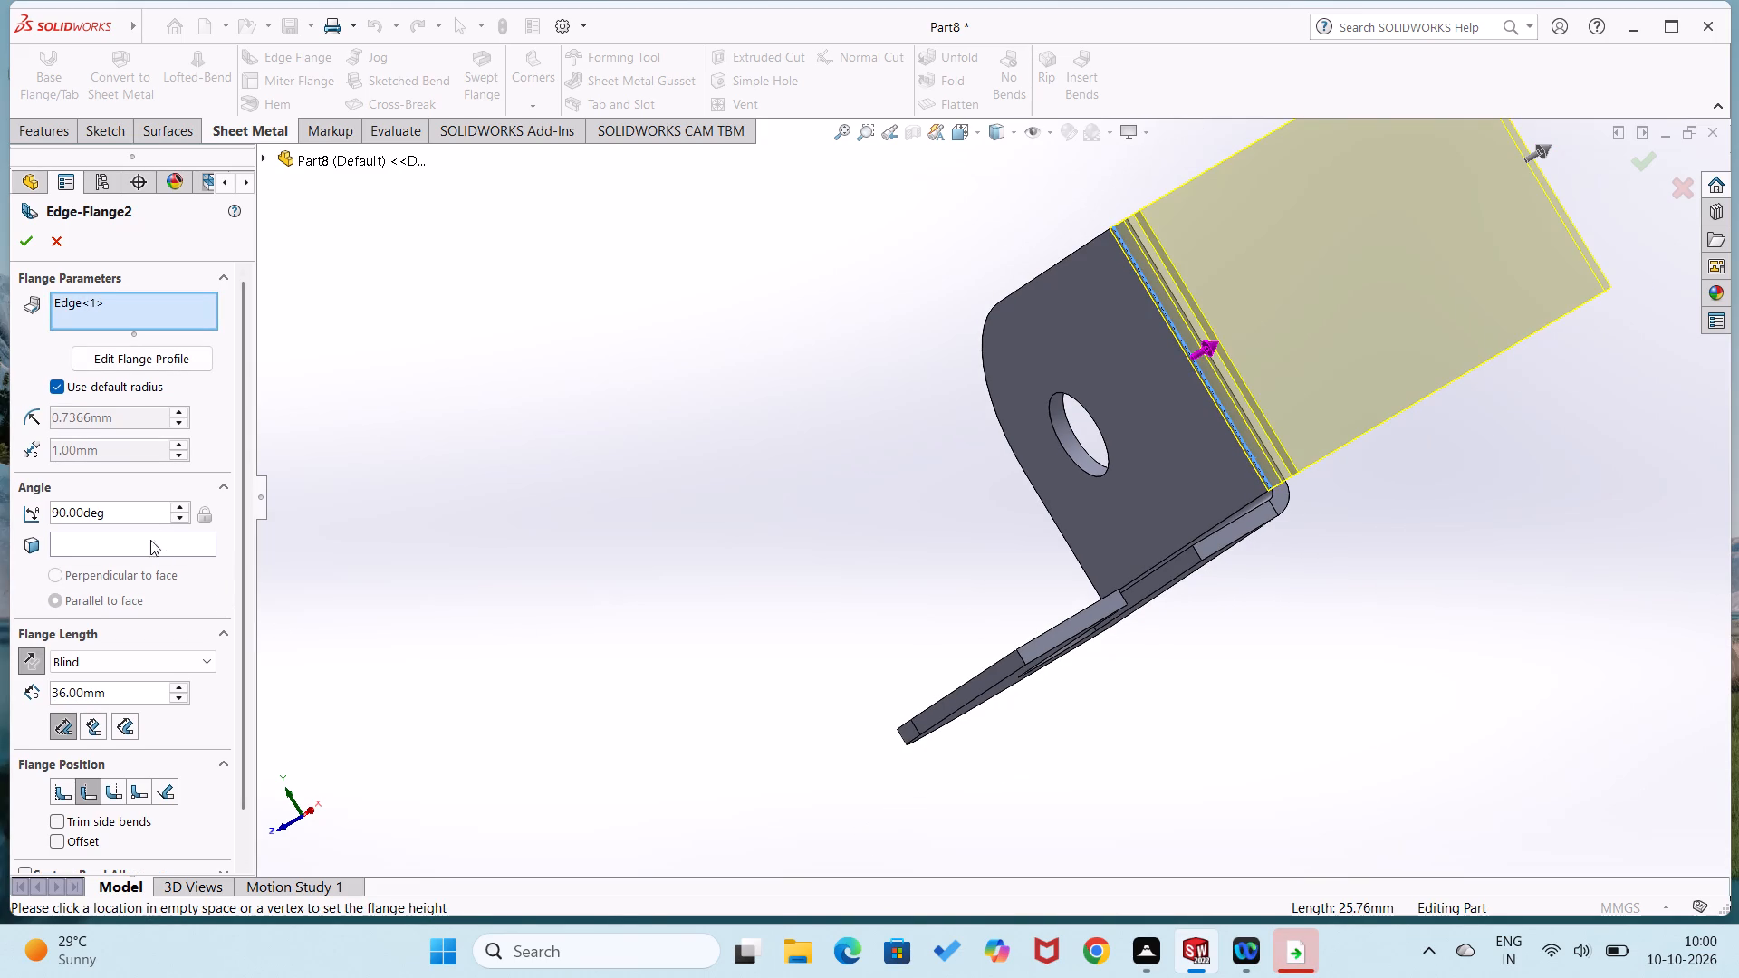
pyautogui.moveTo(143, 512); pyautogui.dragTo(6, 492)
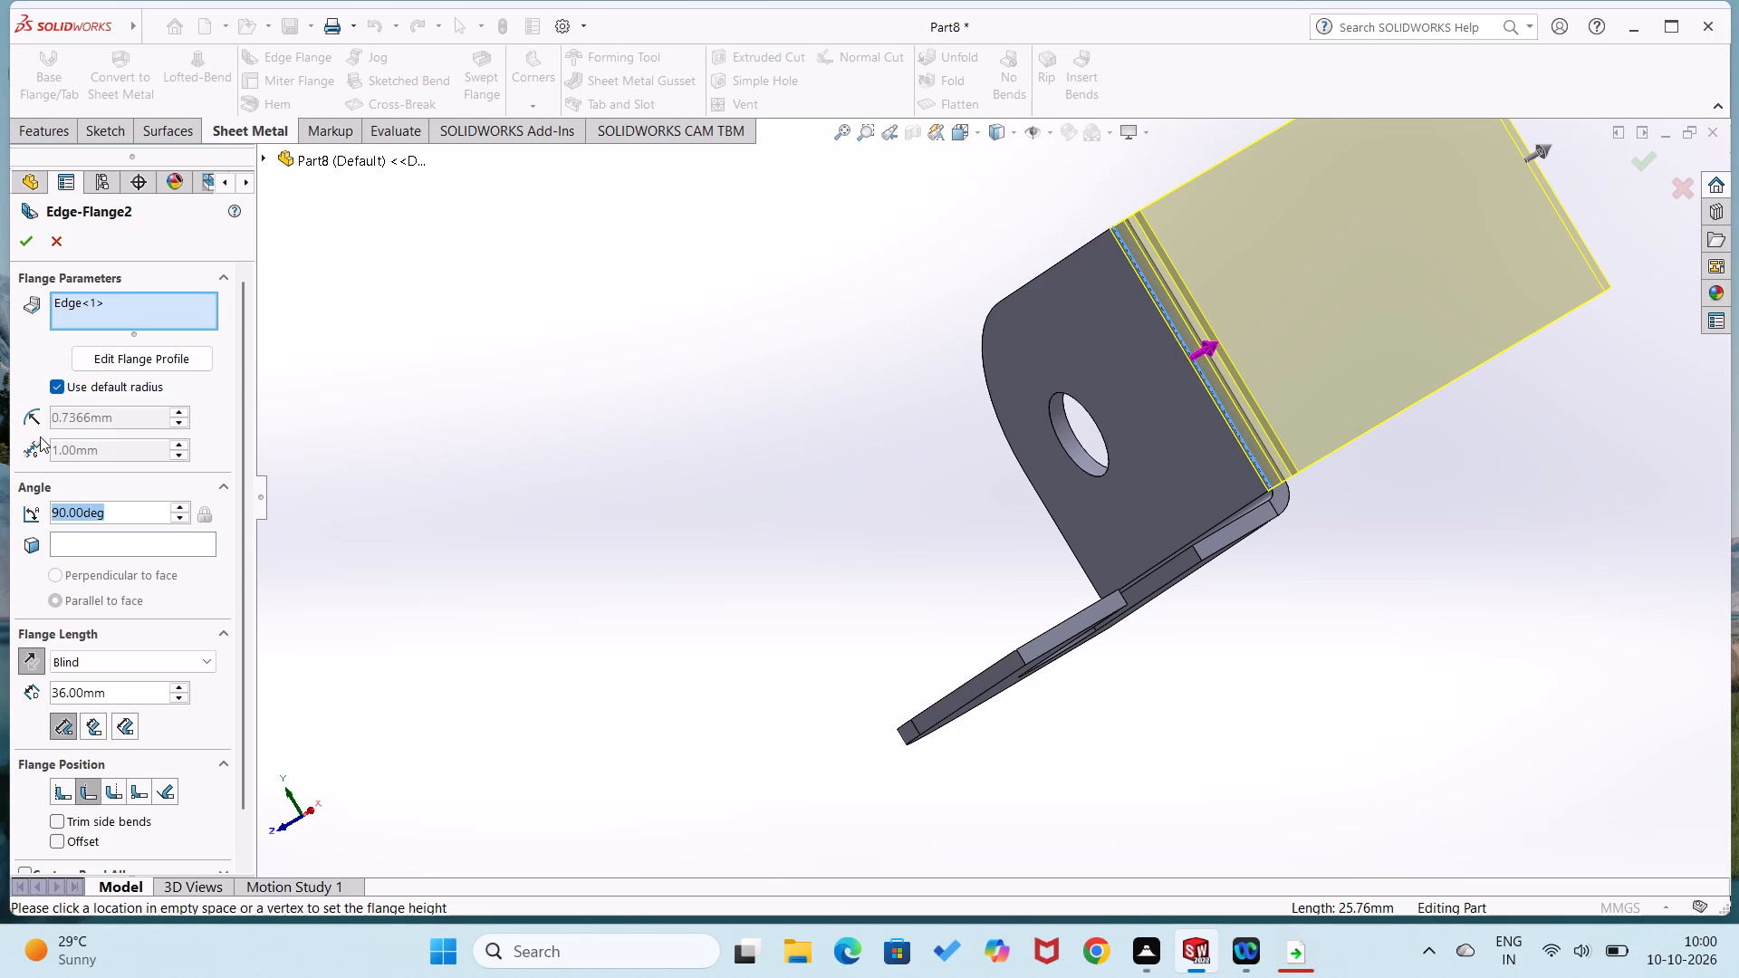
pyautogui.write('32')
pyautogui.press('Return')
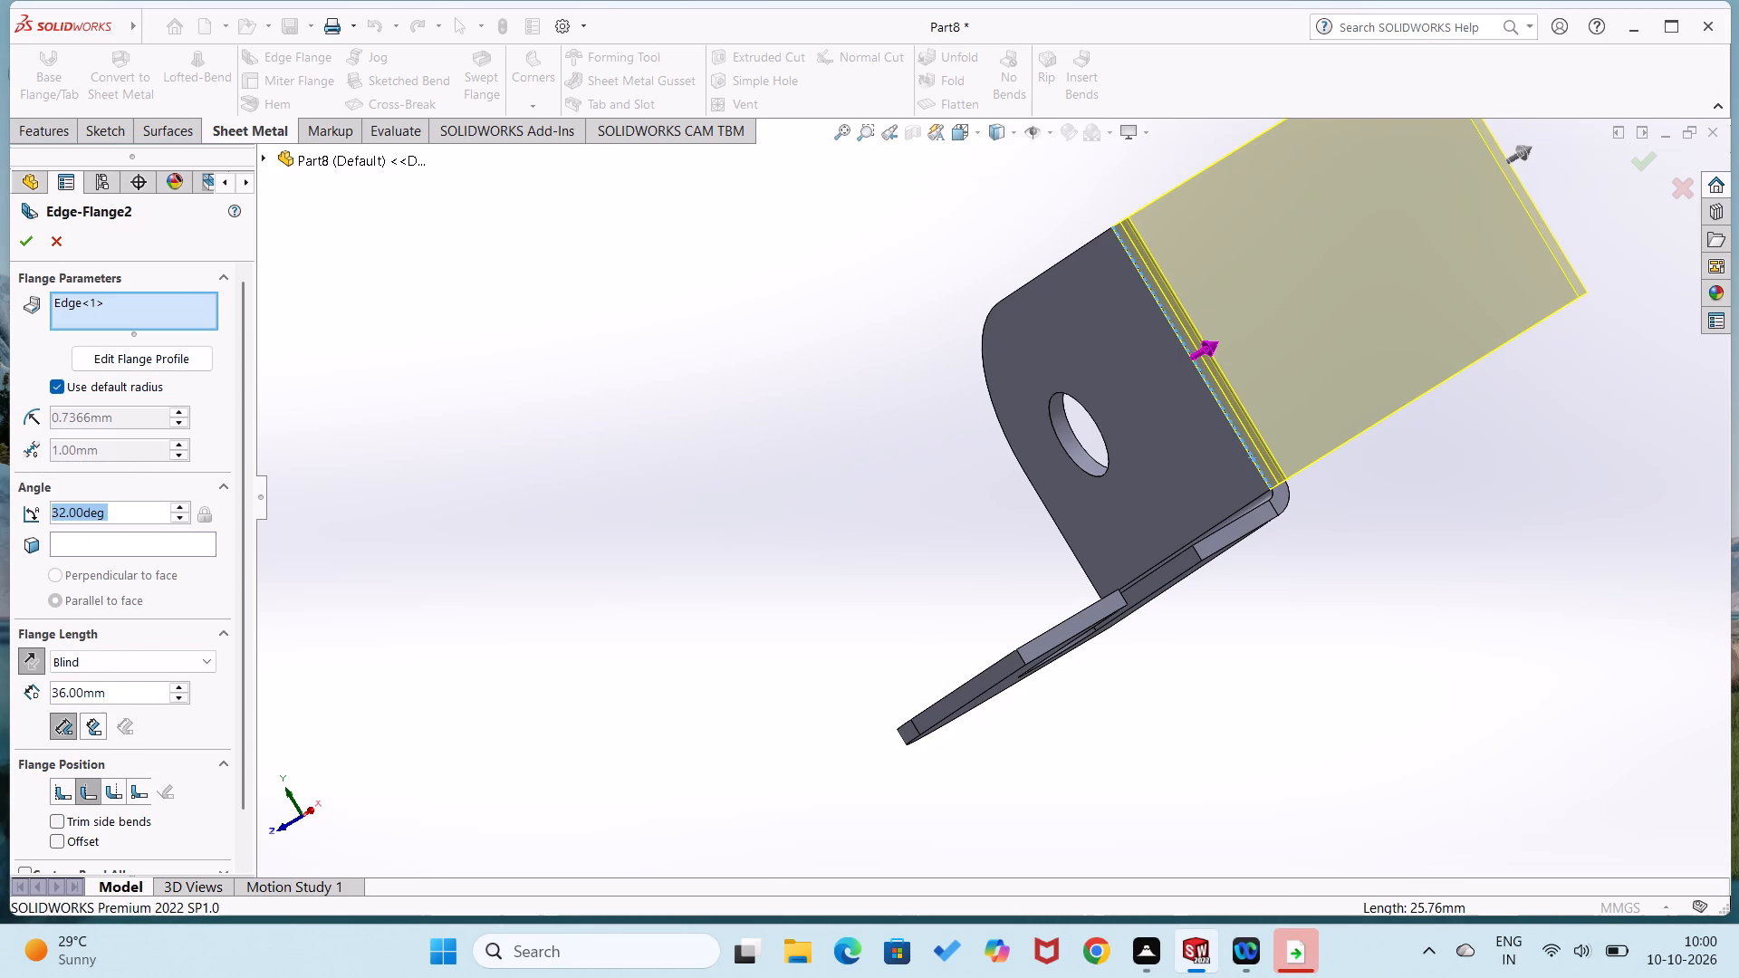
pyautogui.moveTo(119, 696); pyautogui.dragTo(28, 689)
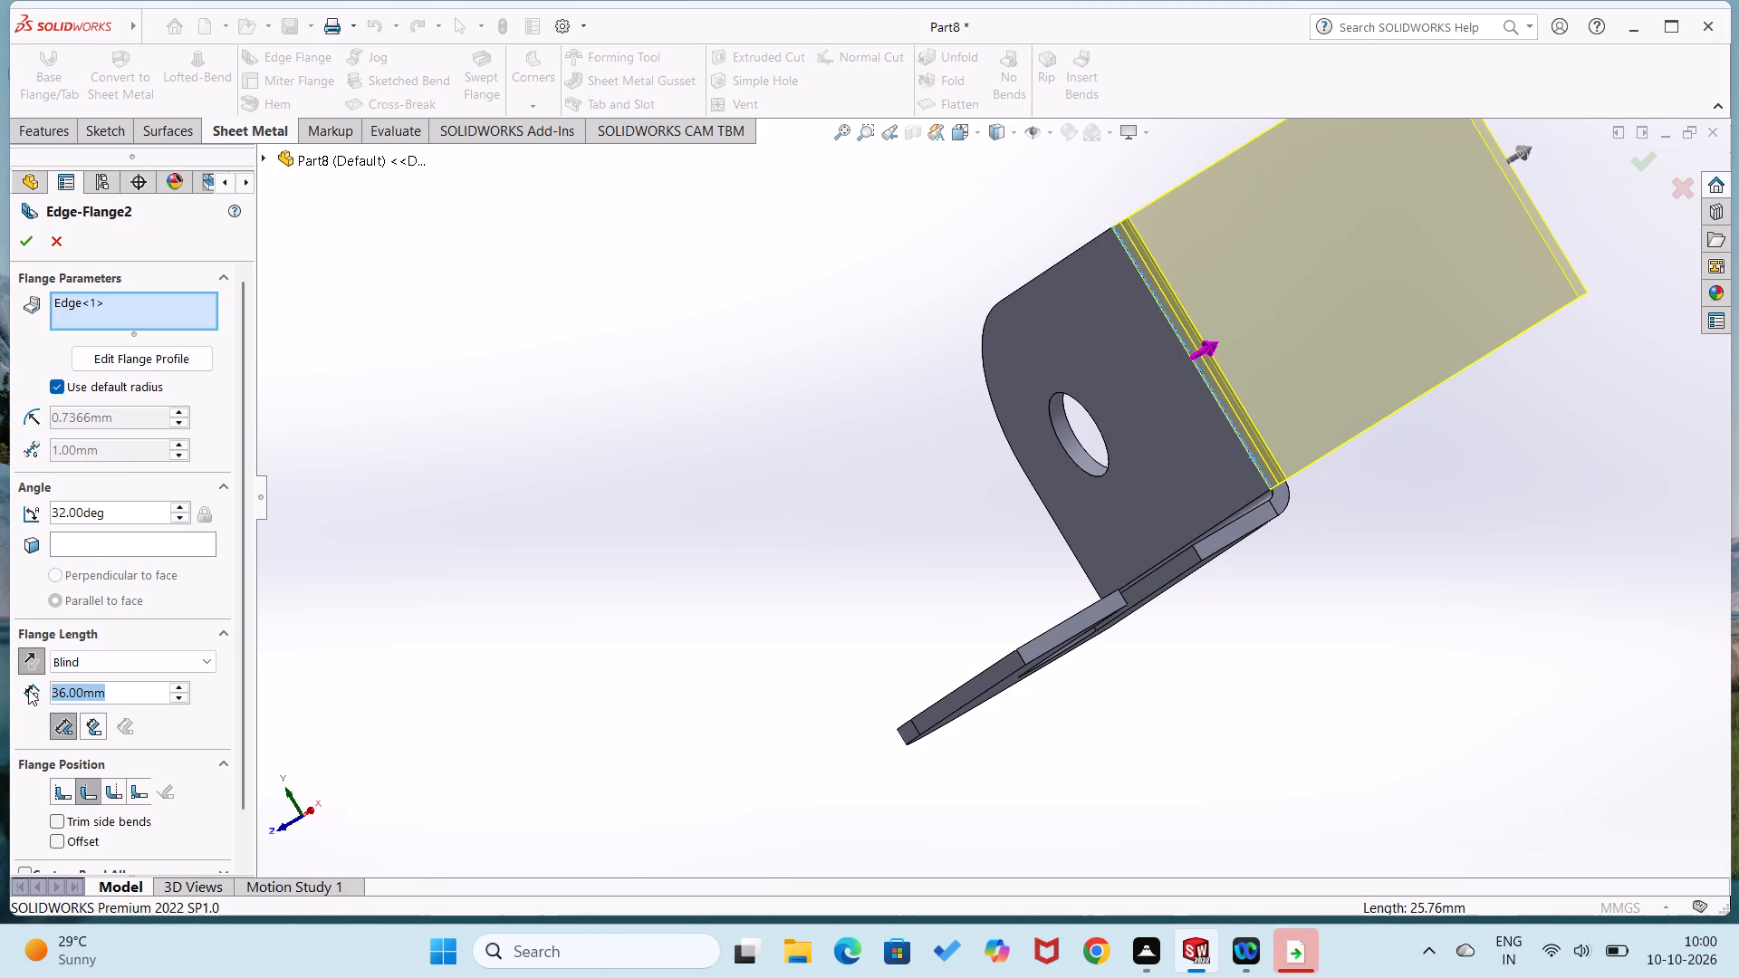
pyautogui.press('6')
pyautogui.press('0')
pyautogui.press('Return')
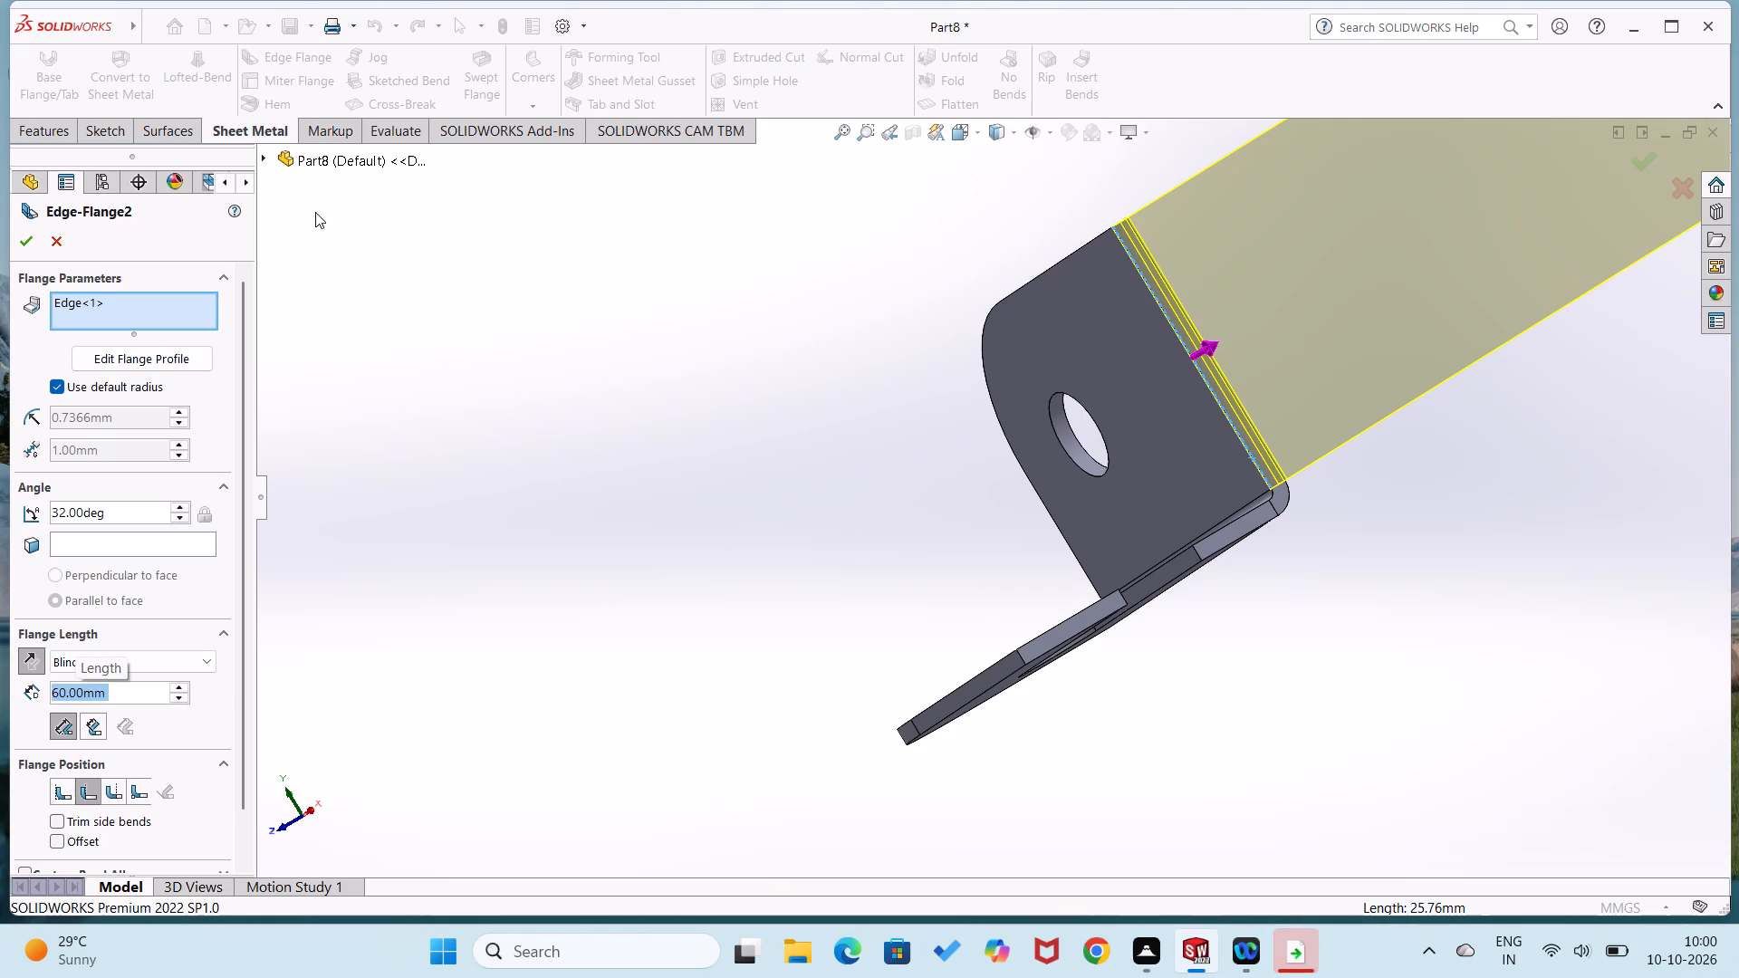
pyautogui.click(32, 245)
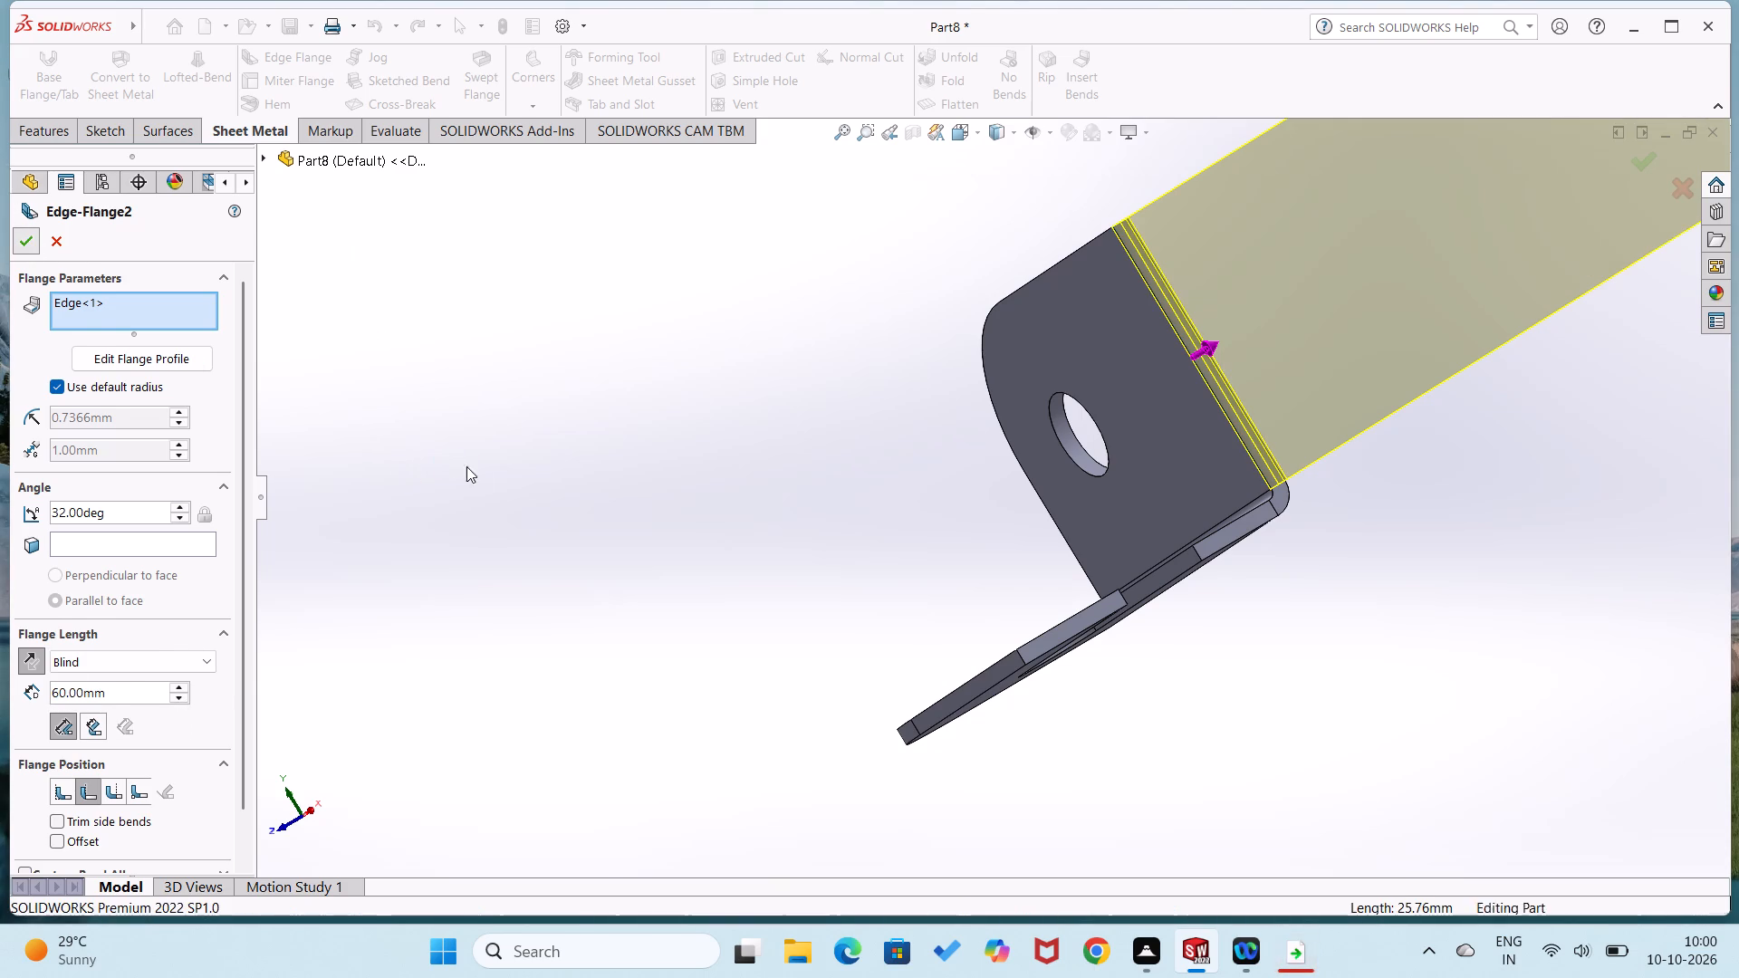
# Sketch a horizontal straight slot on the second flange's face, about 34.6 mm between arc centres and about 13.8 mm wide.
pyautogui.click(502, 465)
pyautogui.hotkey('ctrl', '7')
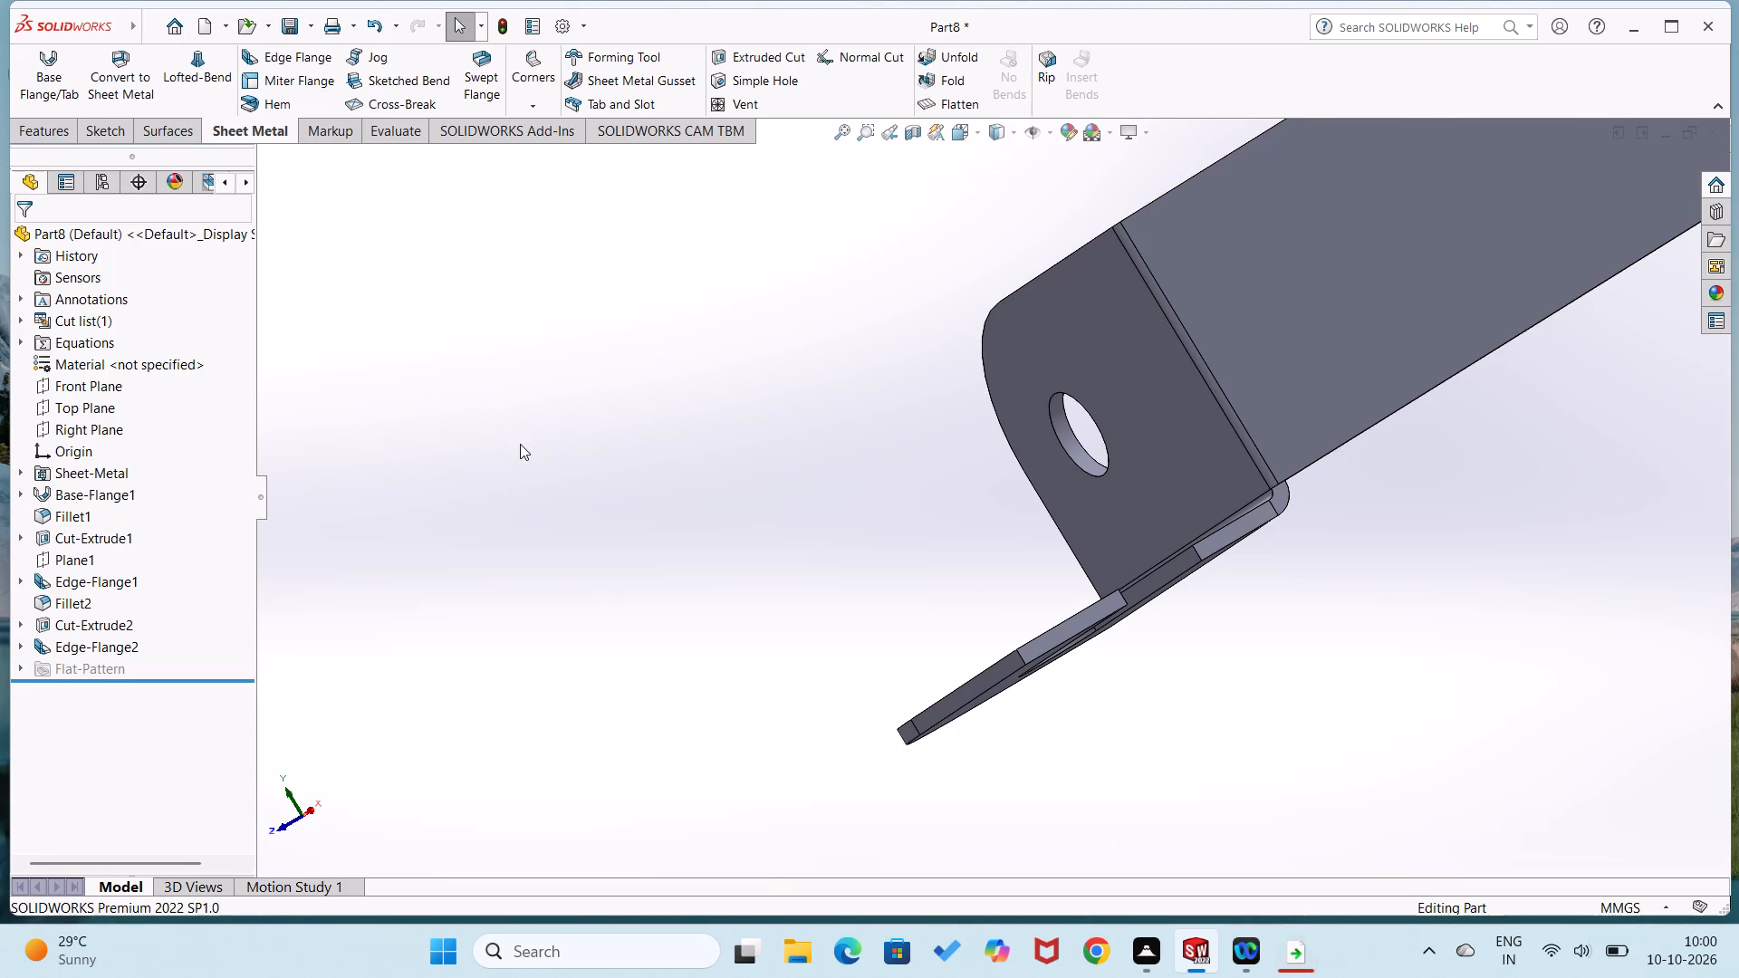
pyautogui.click(500, 451)
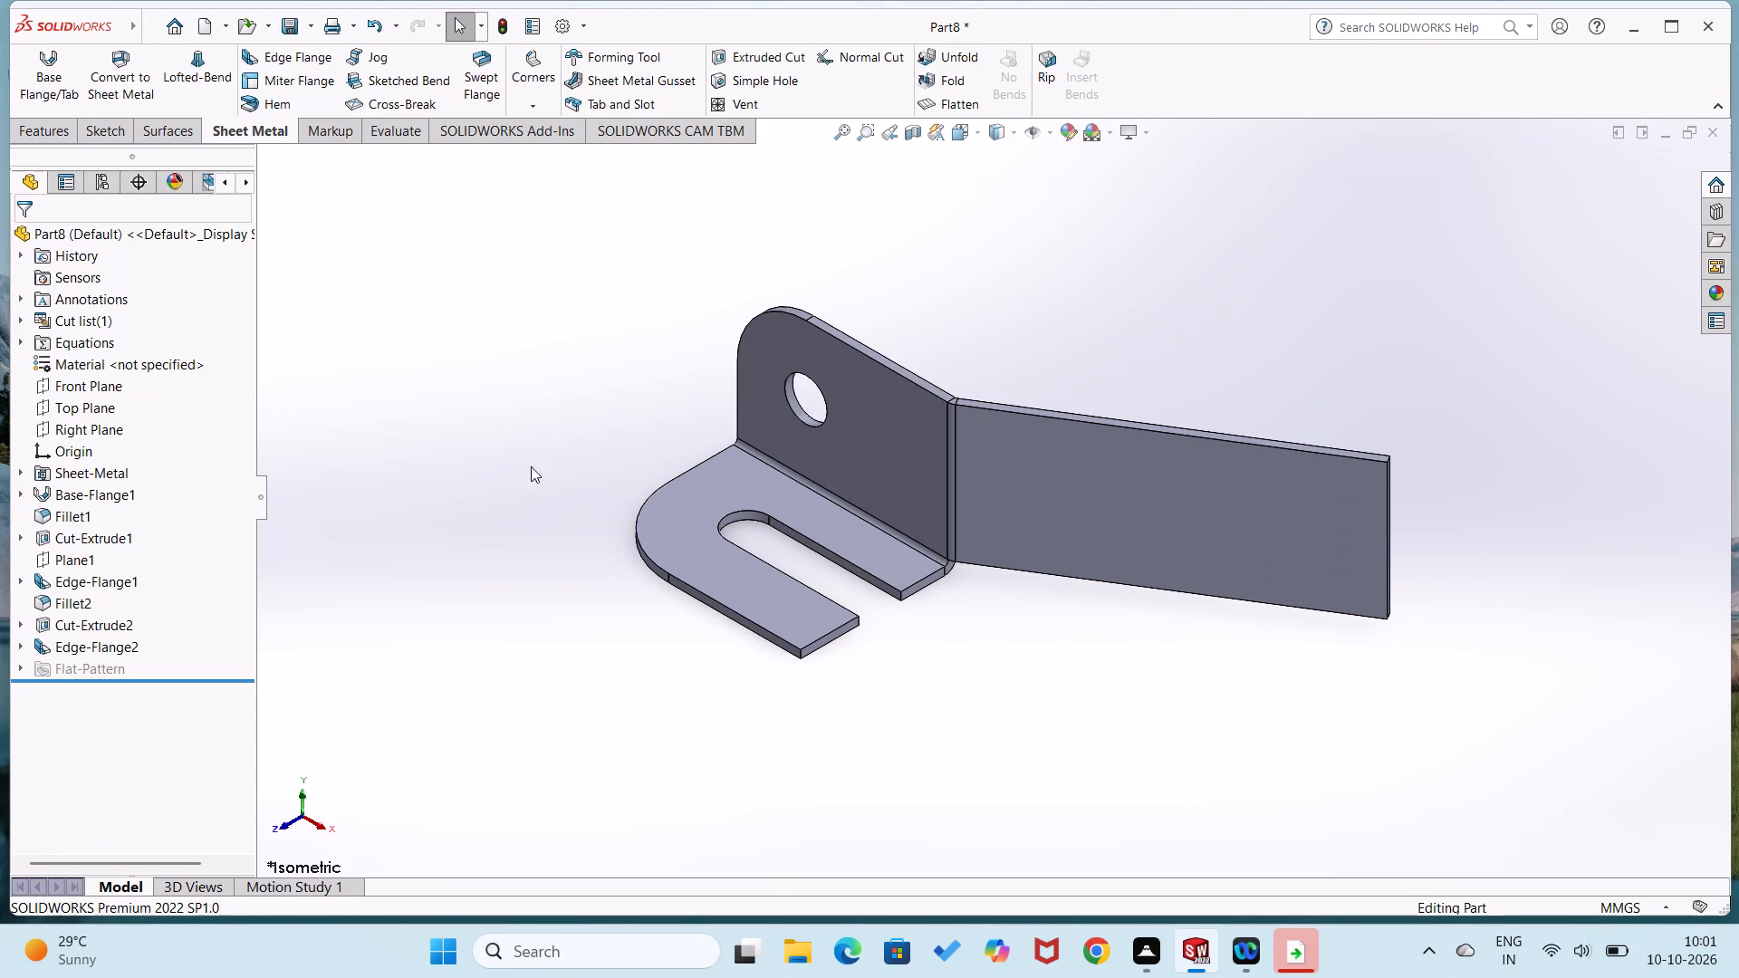
pyautogui.rightClick(1078, 511)
pyautogui.click(1121, 458)
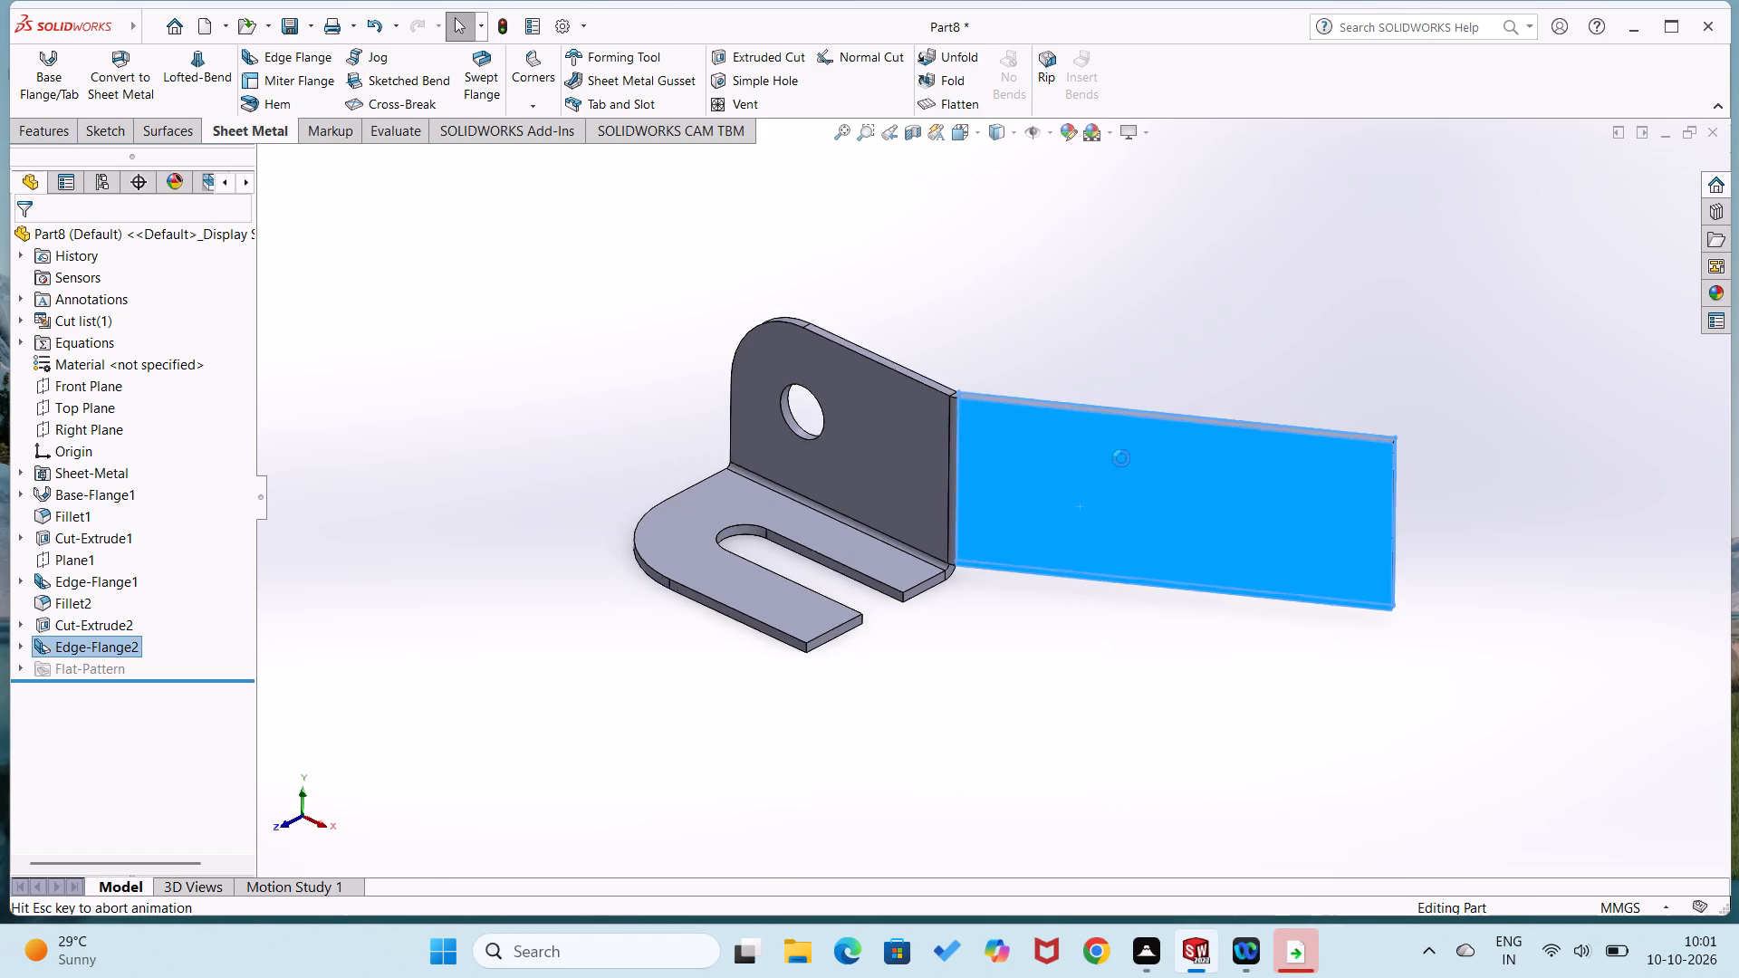
pyautogui.click(615, 434)
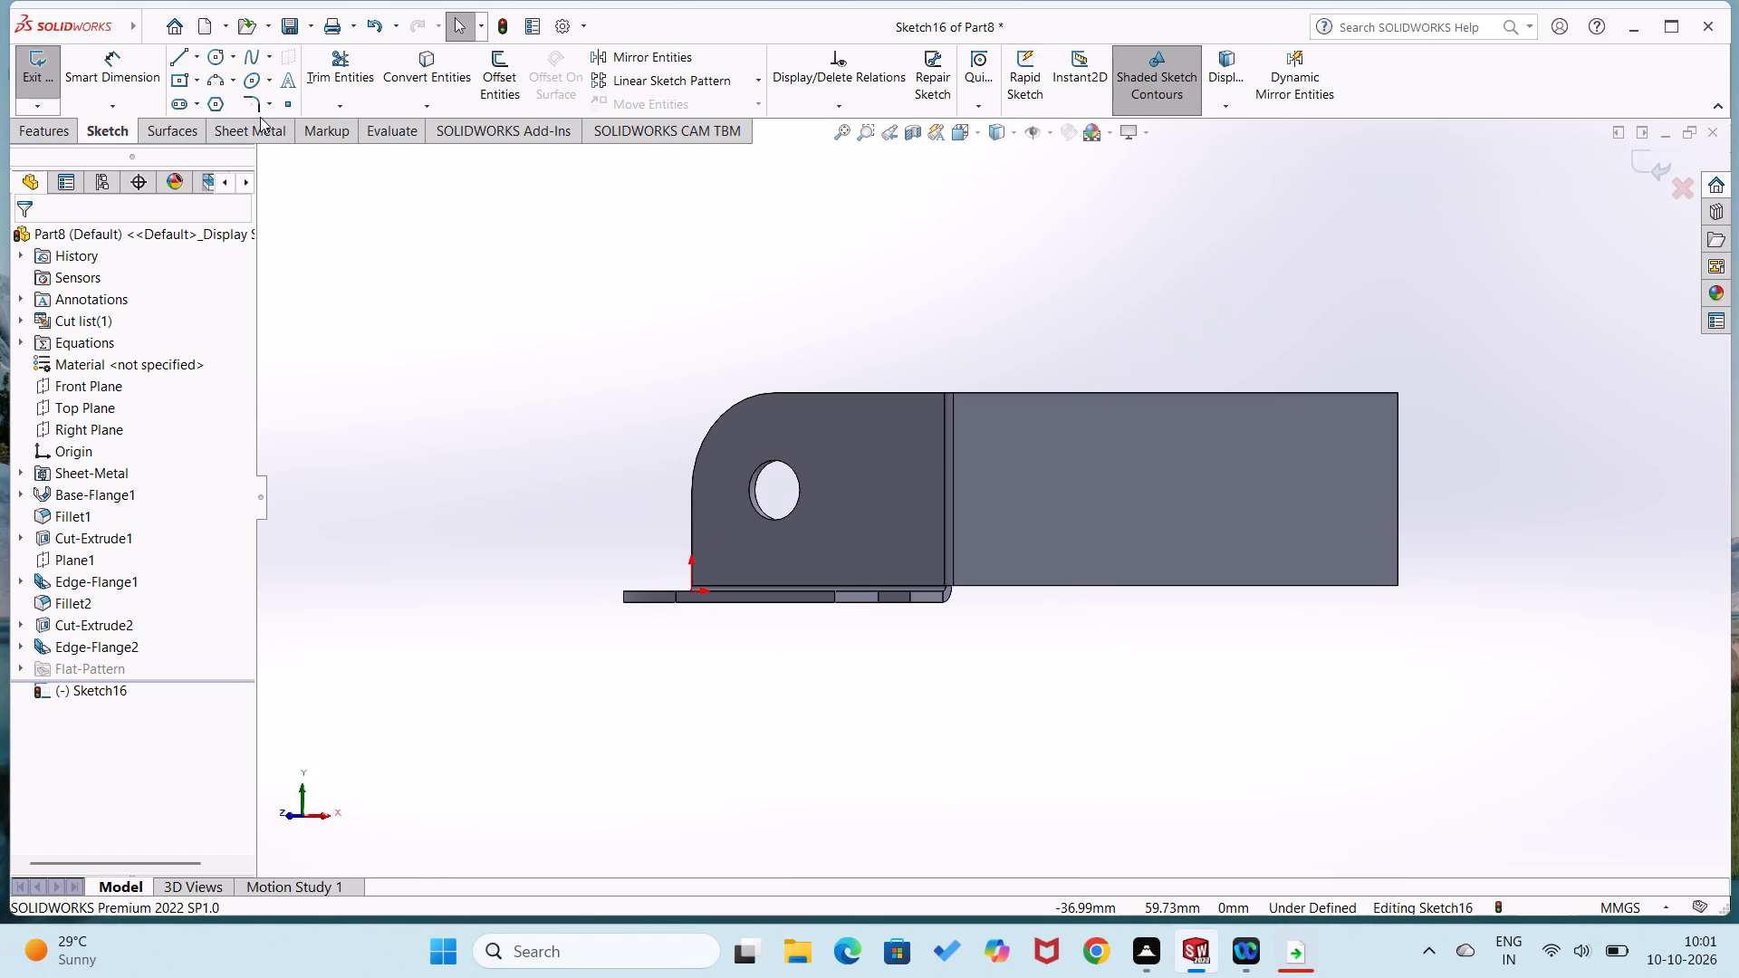
pyautogui.click(178, 96)
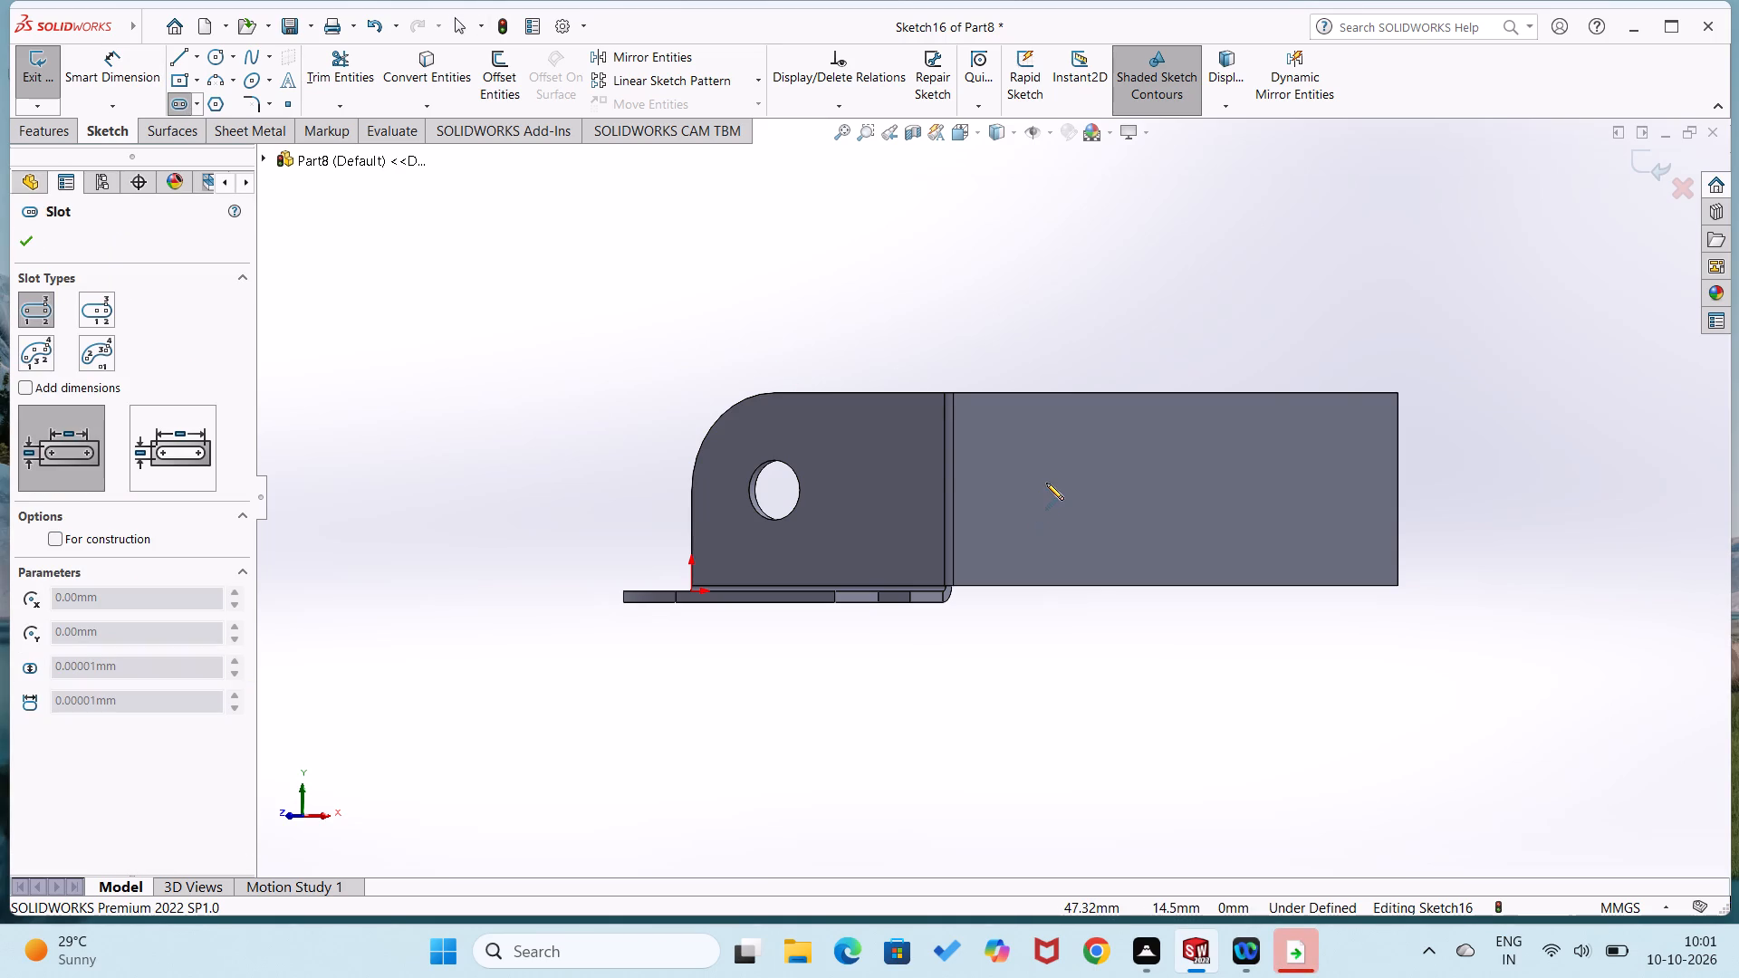
pyautogui.click(1046, 483)
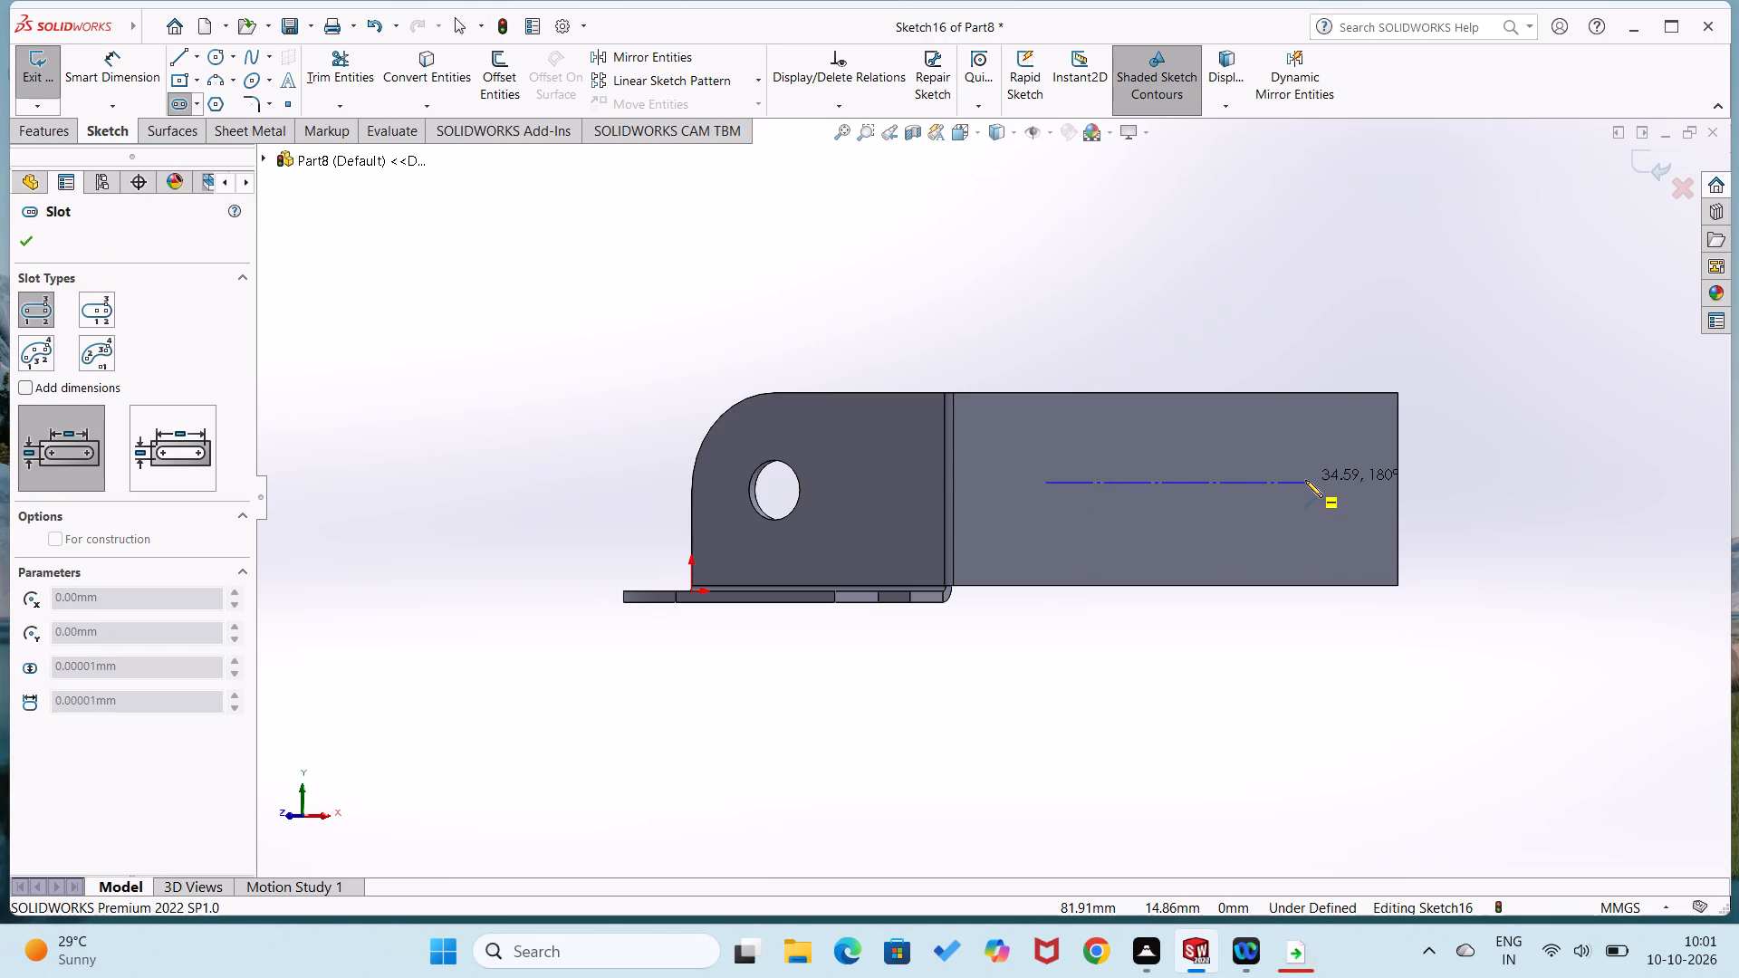
pyautogui.click(1305, 480)
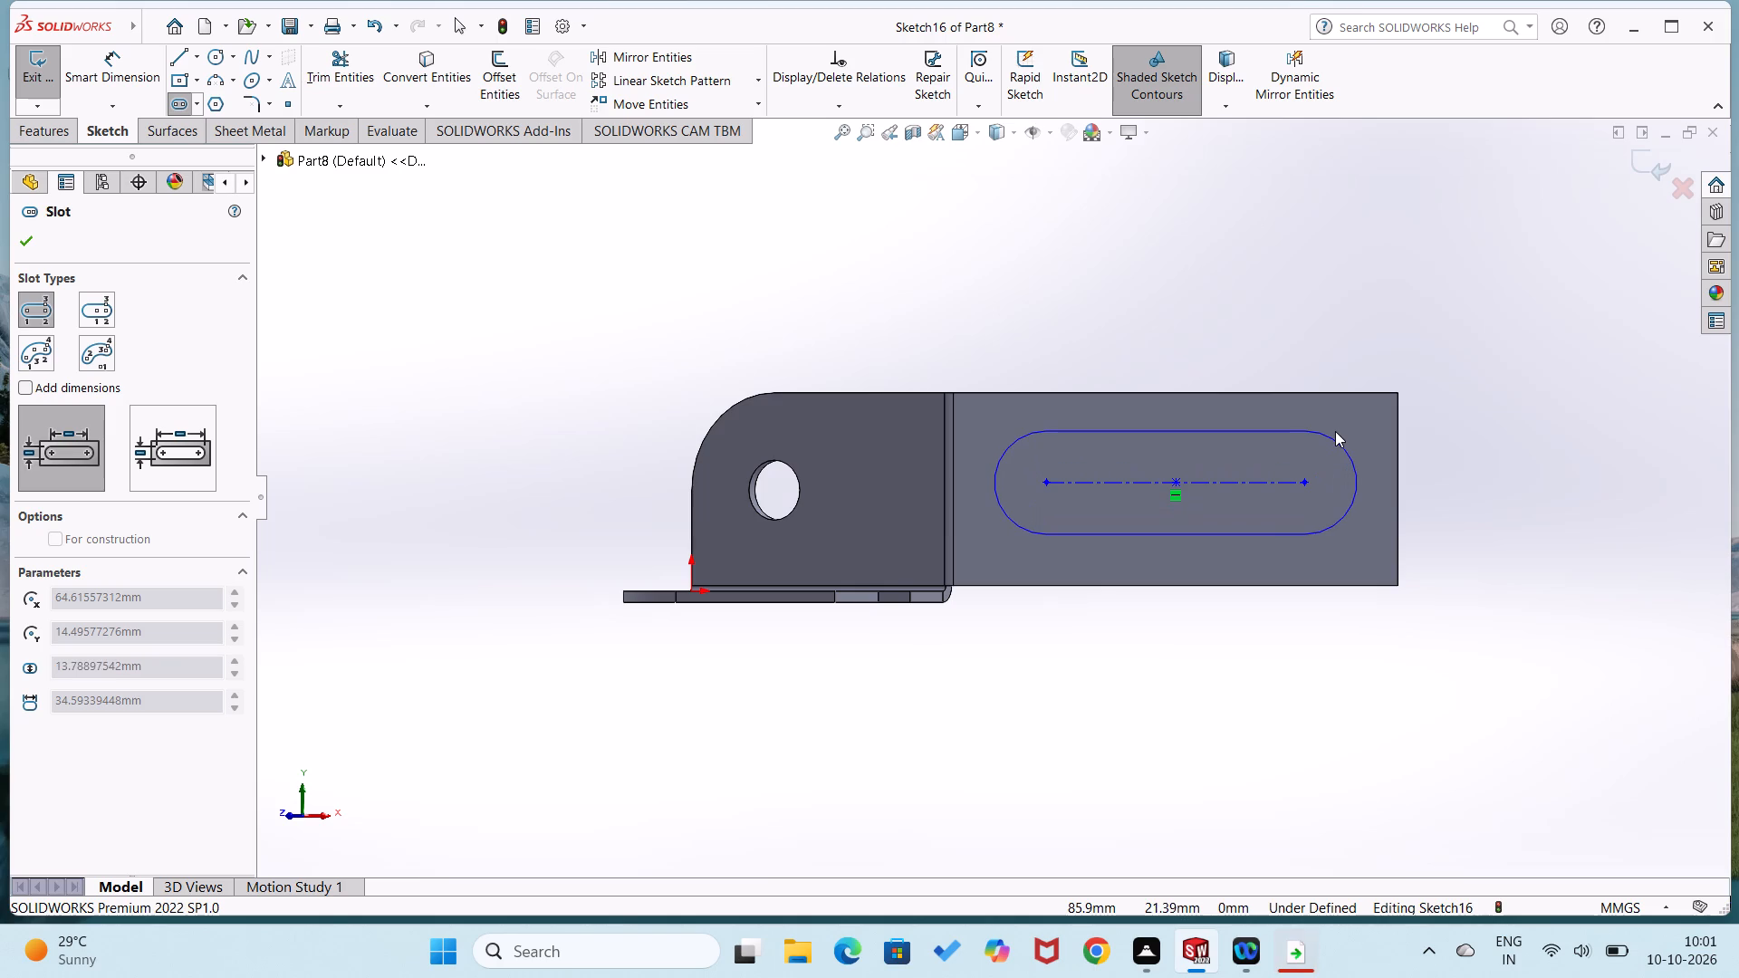
pyautogui.click(1335, 431)
pyautogui.press('Escape')
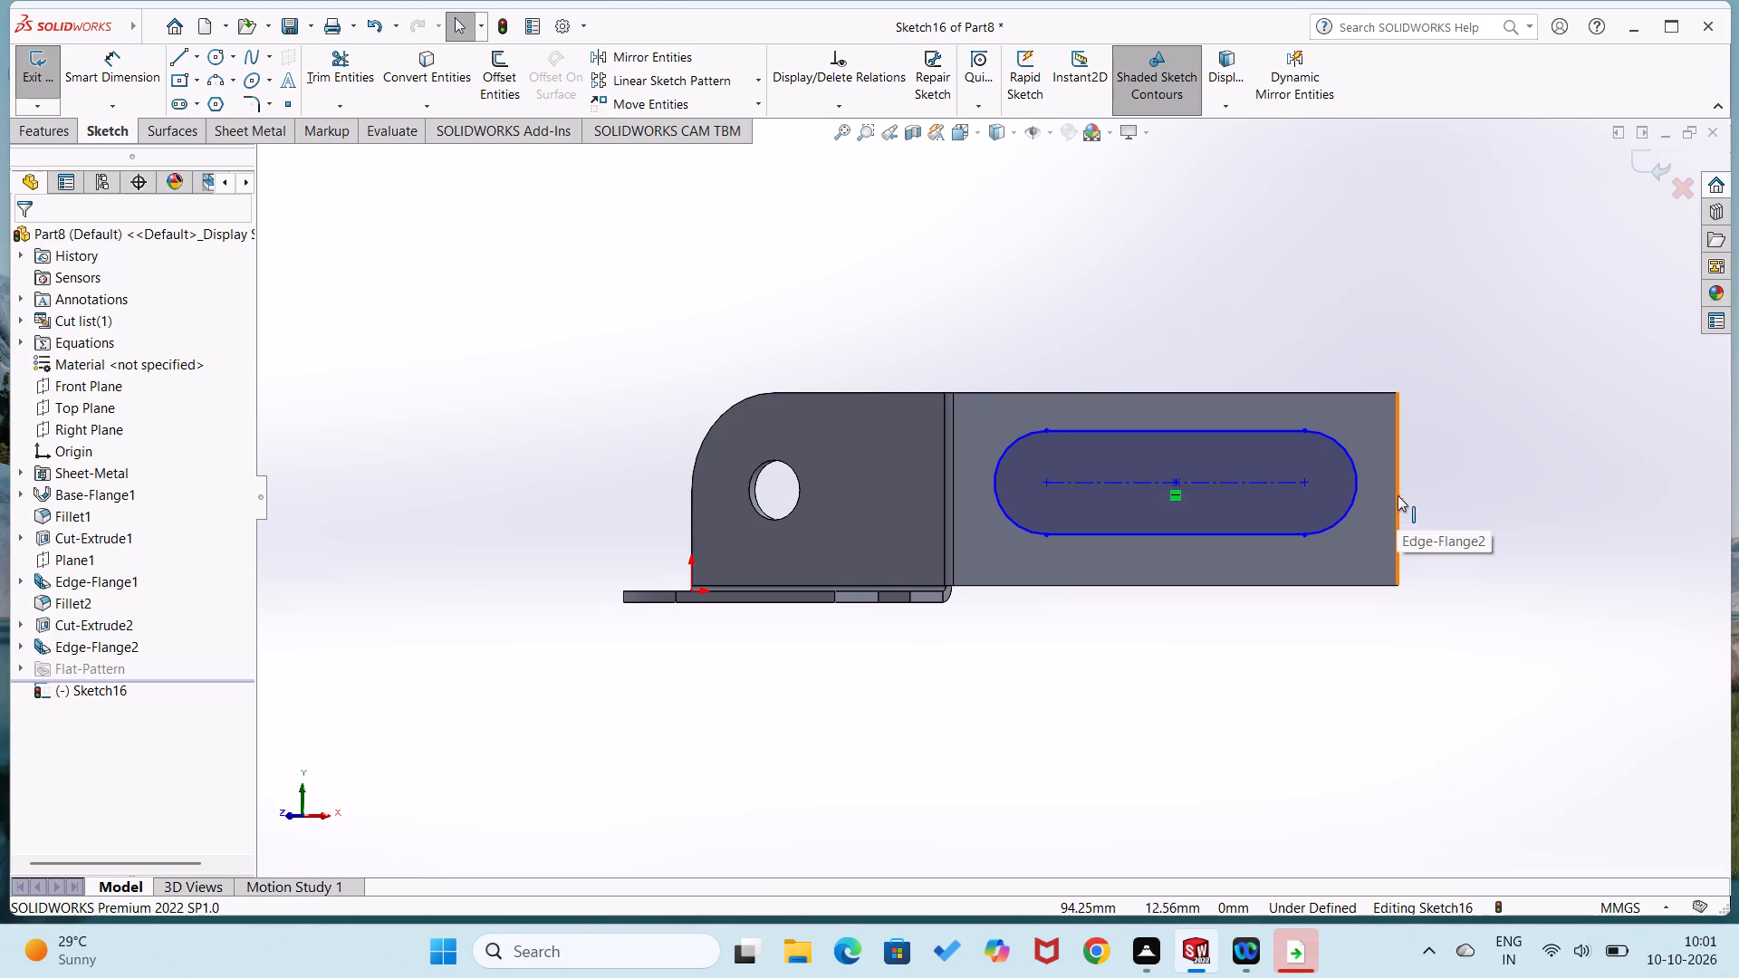
# Align the slot's outer arc centre horizontally with the midpoint of the second flange's free end edge.
pyautogui.click(1398, 487)
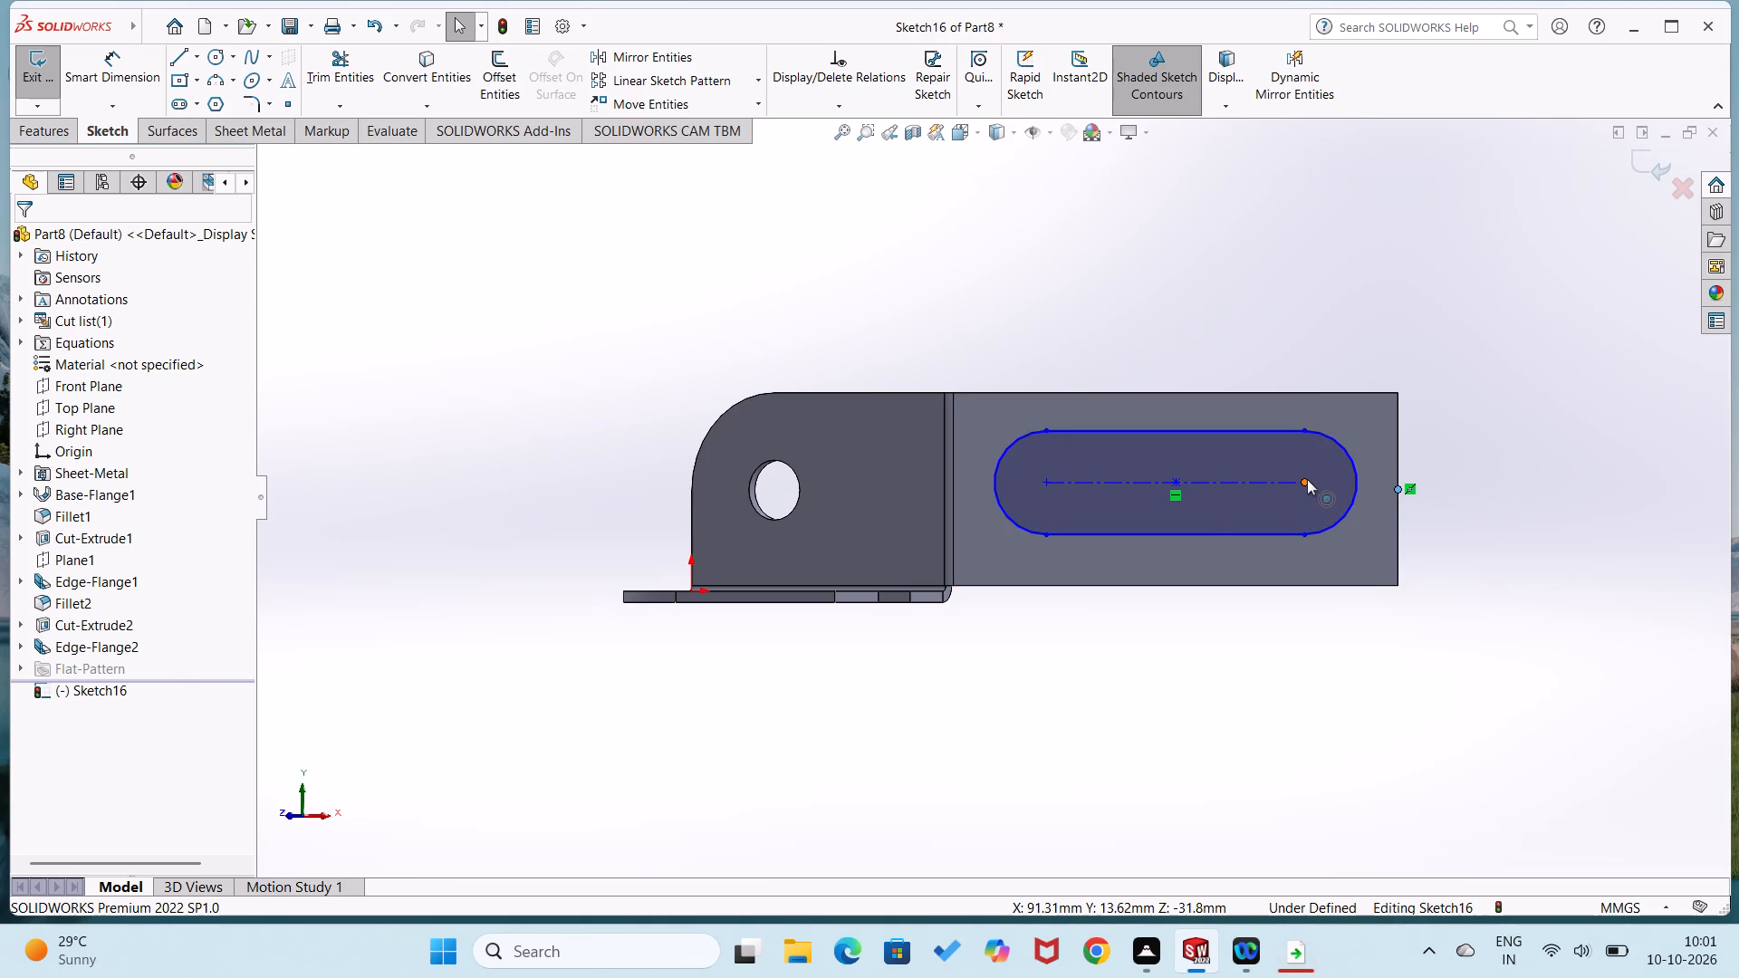
pyautogui.keyDown('ctrl'); pyautogui.click(1307, 479); pyautogui.keyUp('ctrl')
pyautogui.click(36, 455)
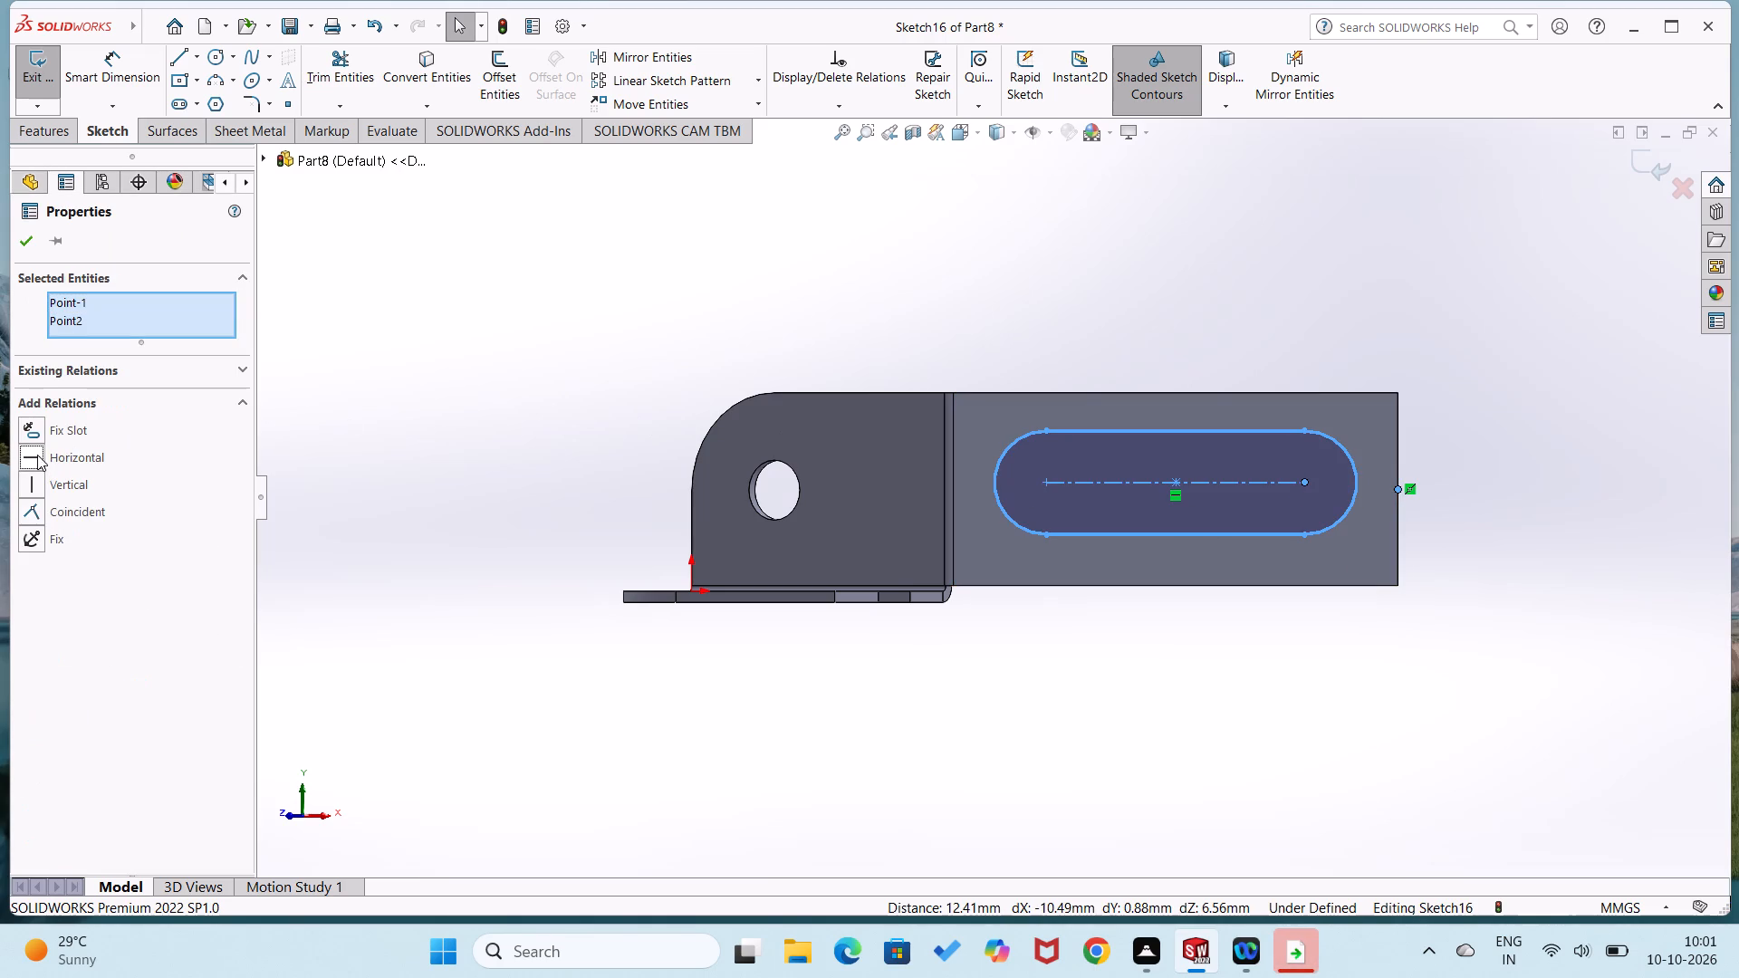
pyautogui.click(17, 239)
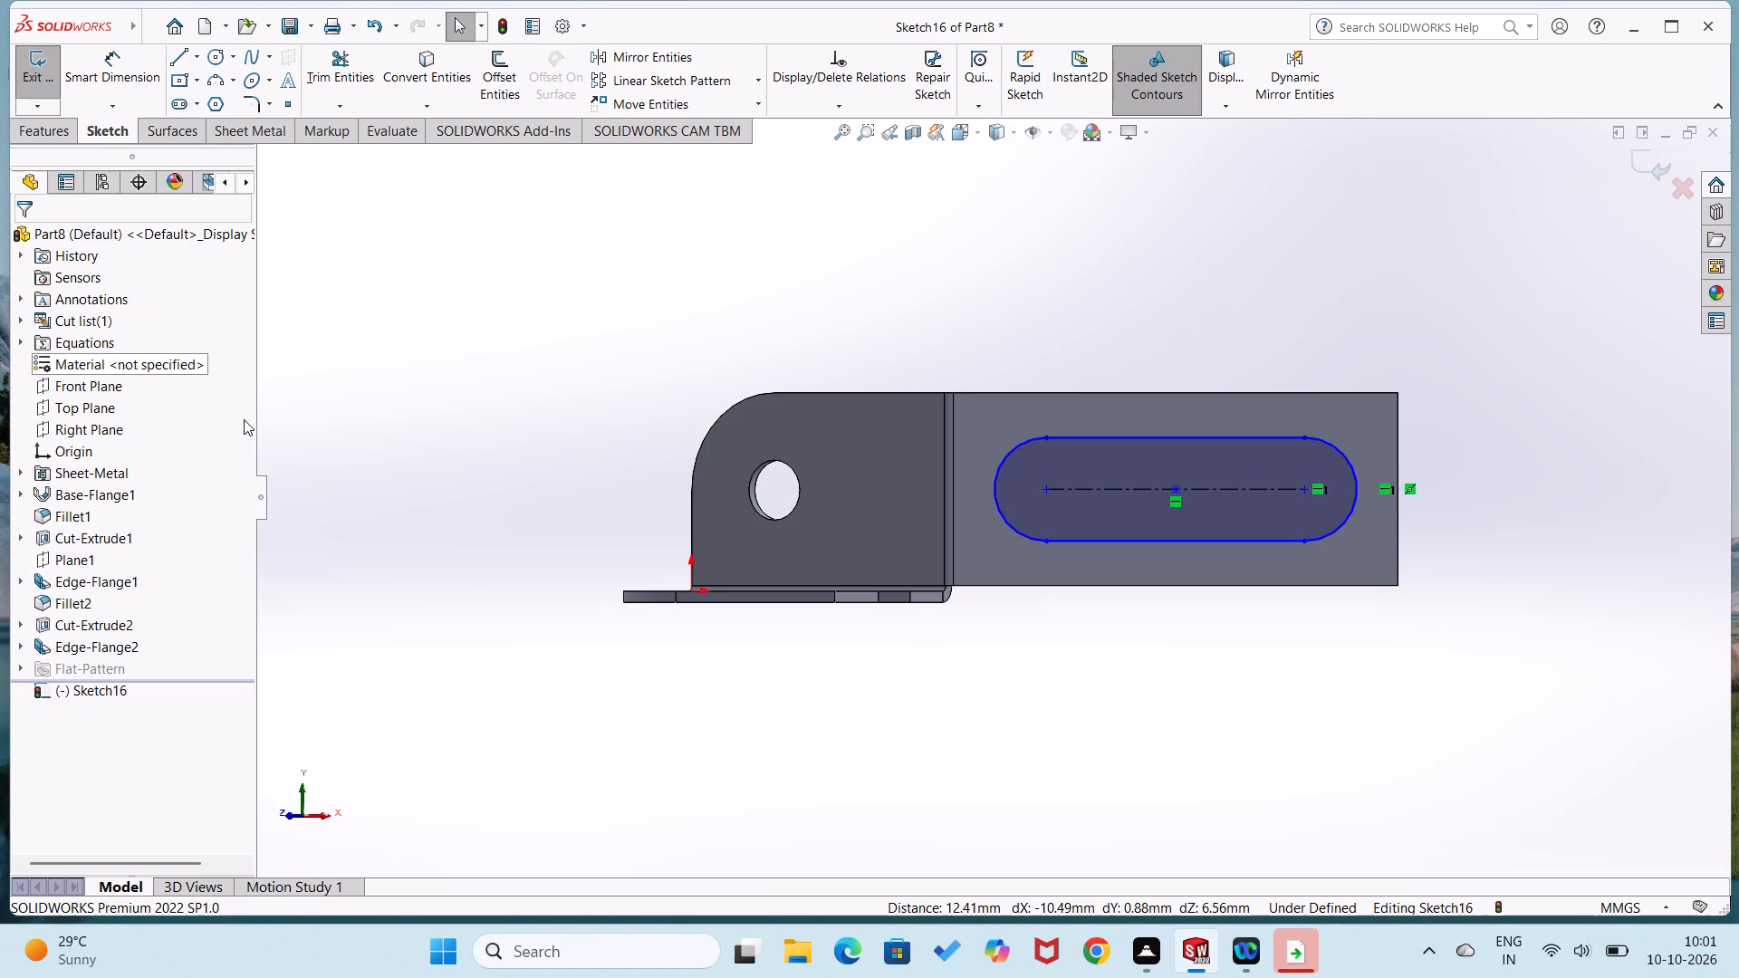
# Dimension the slot's end radius to 8 mm and its straight length to 31 mm.
pyautogui.moveTo(325, 527); pyautogui.dragTo(378, 347, button='right')
pyautogui.click(1342, 452)
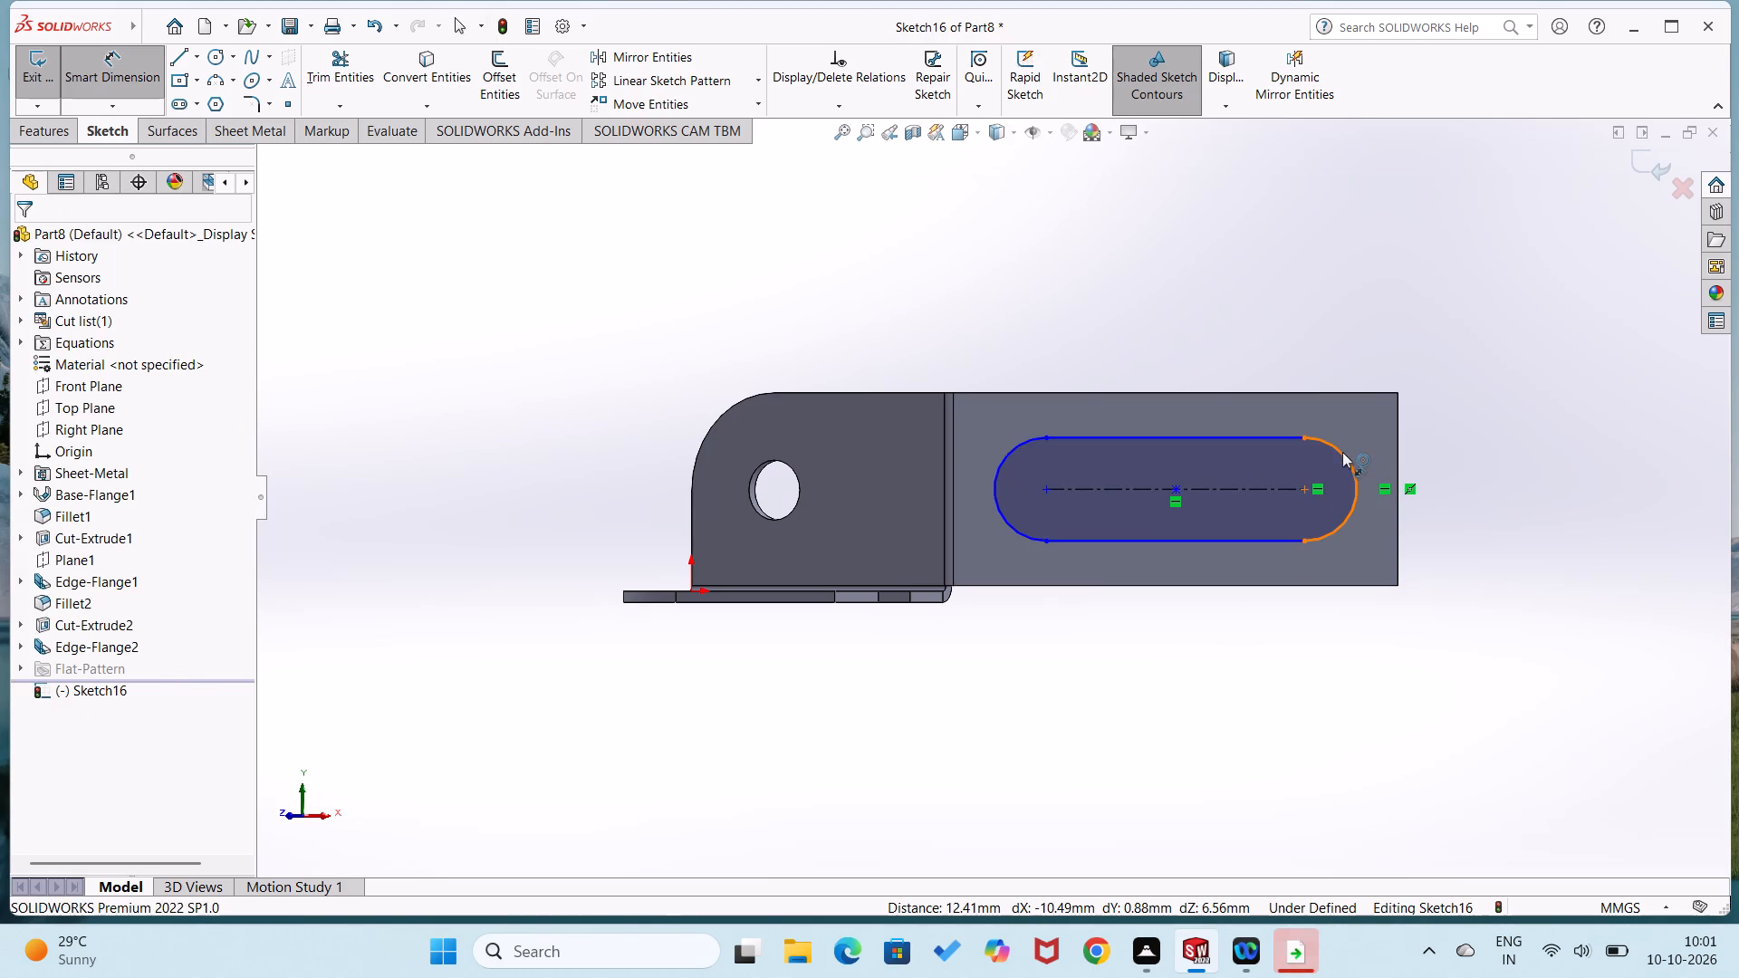
pyautogui.click(1397, 360)
pyautogui.press('8')
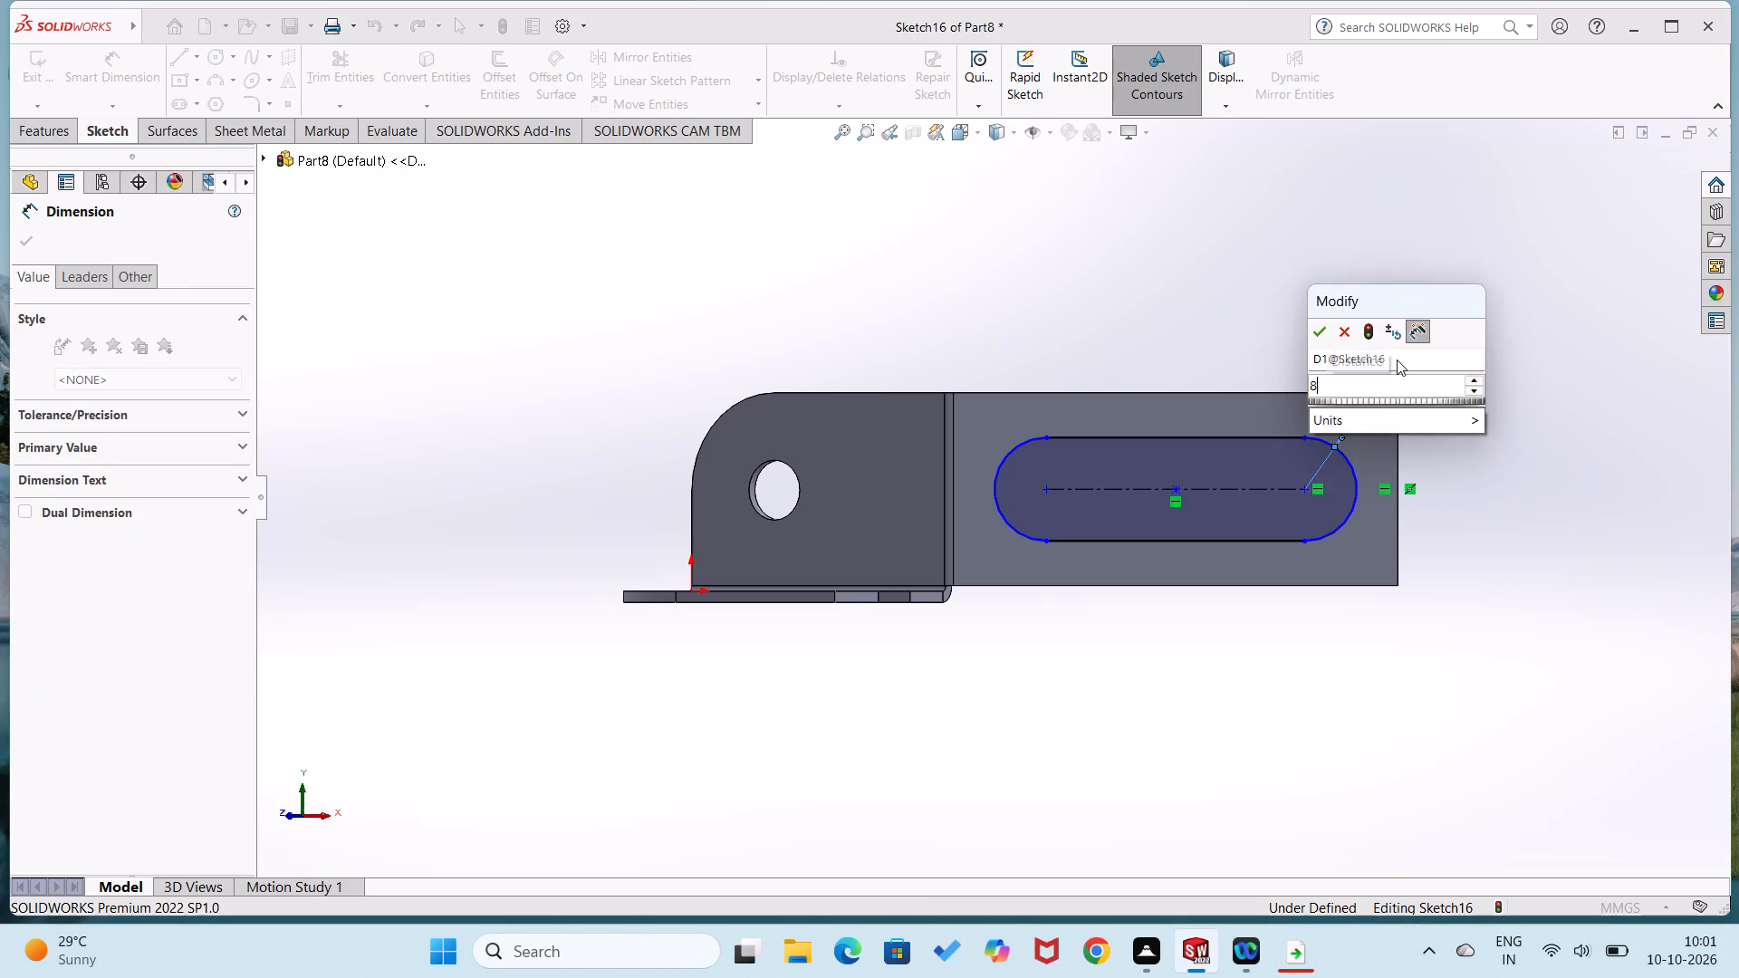
pyautogui.press('Return')
pyautogui.click(1321, 355)
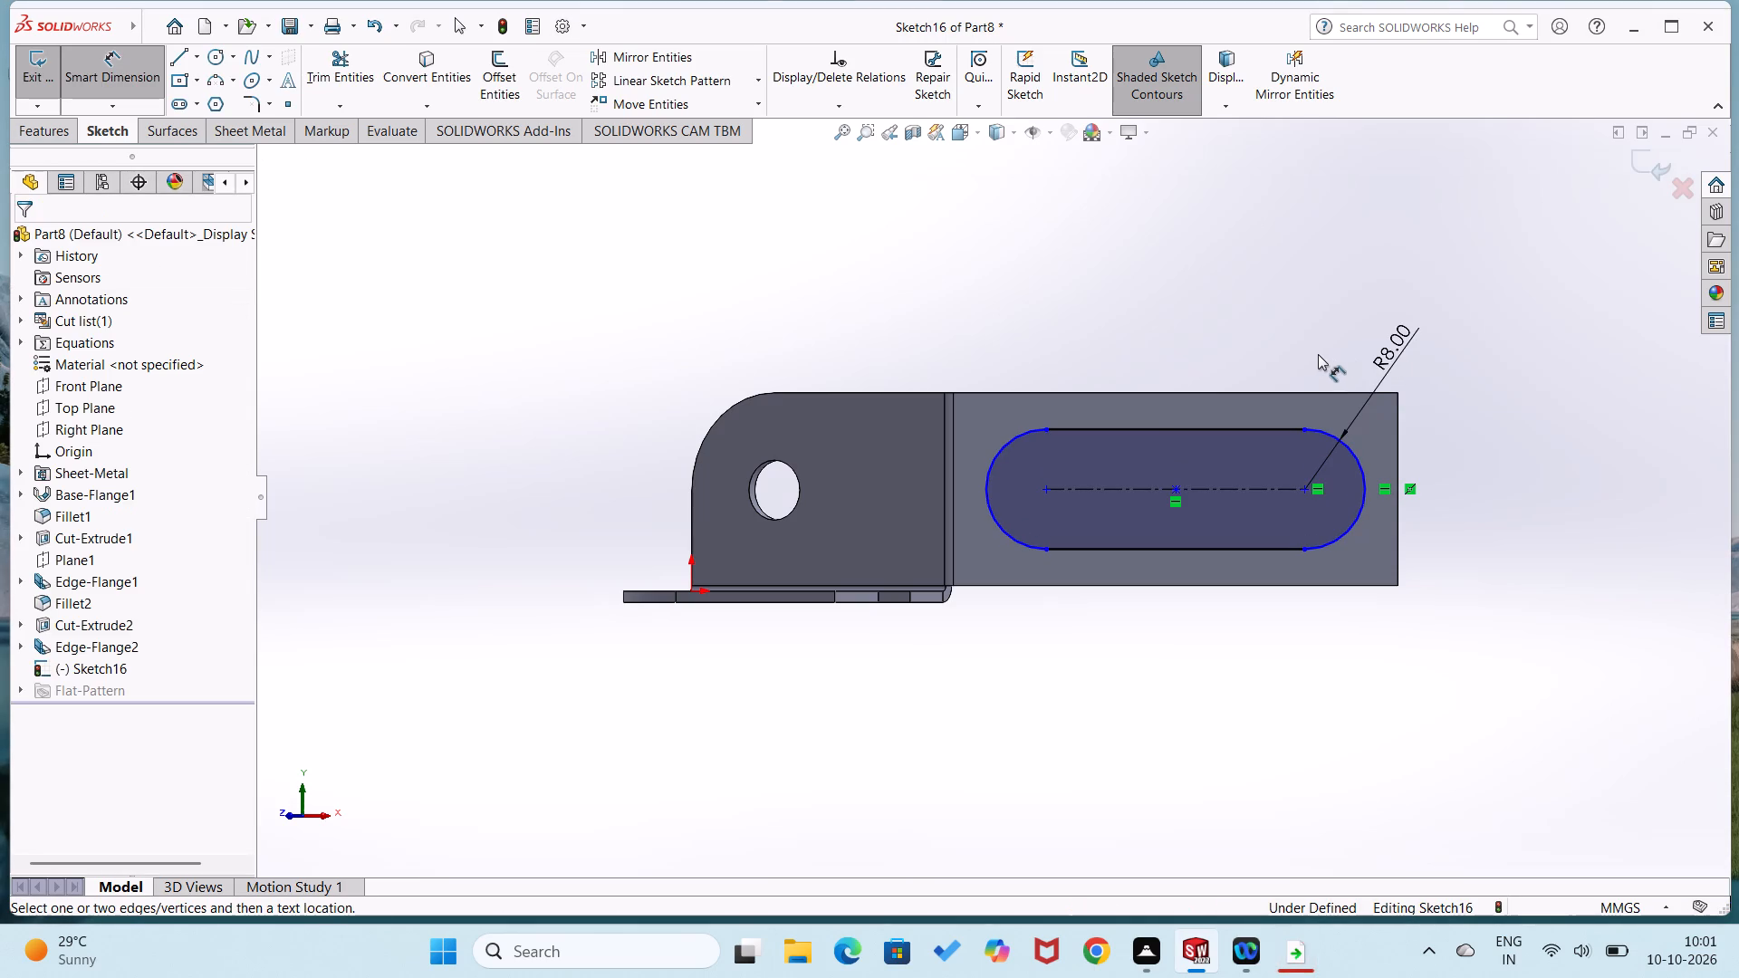
pyautogui.click(1149, 429)
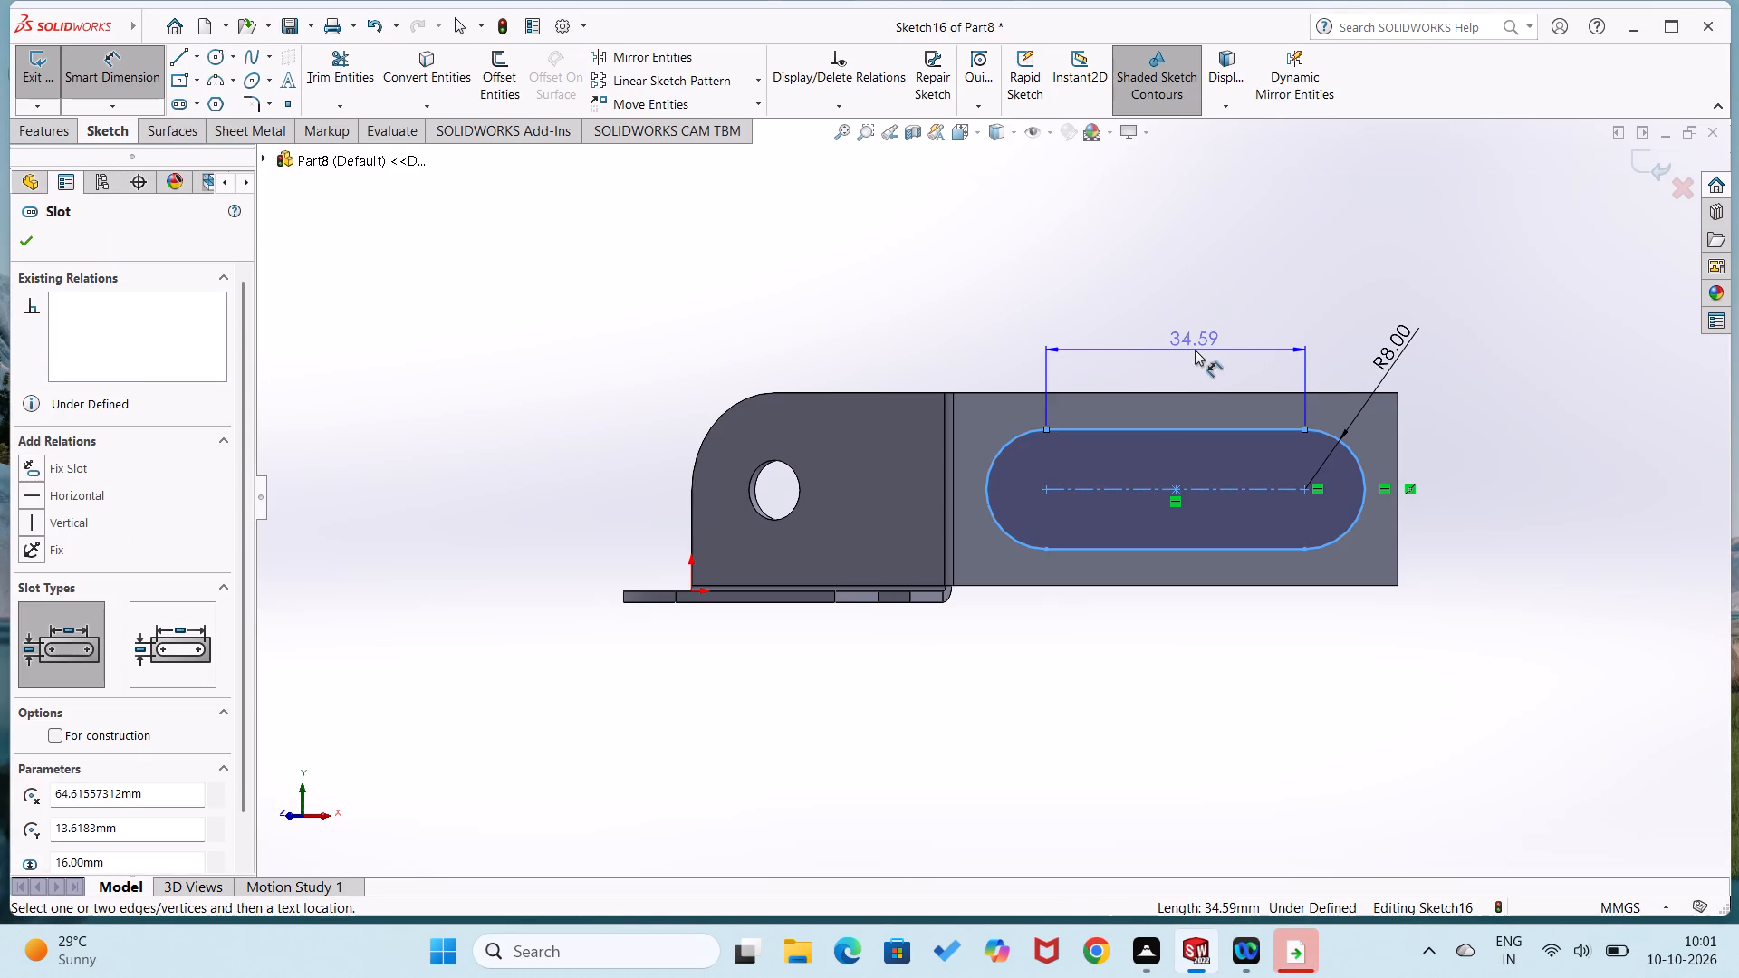
pyautogui.click(1195, 350)
pyautogui.write('31')
pyautogui.press('Return')
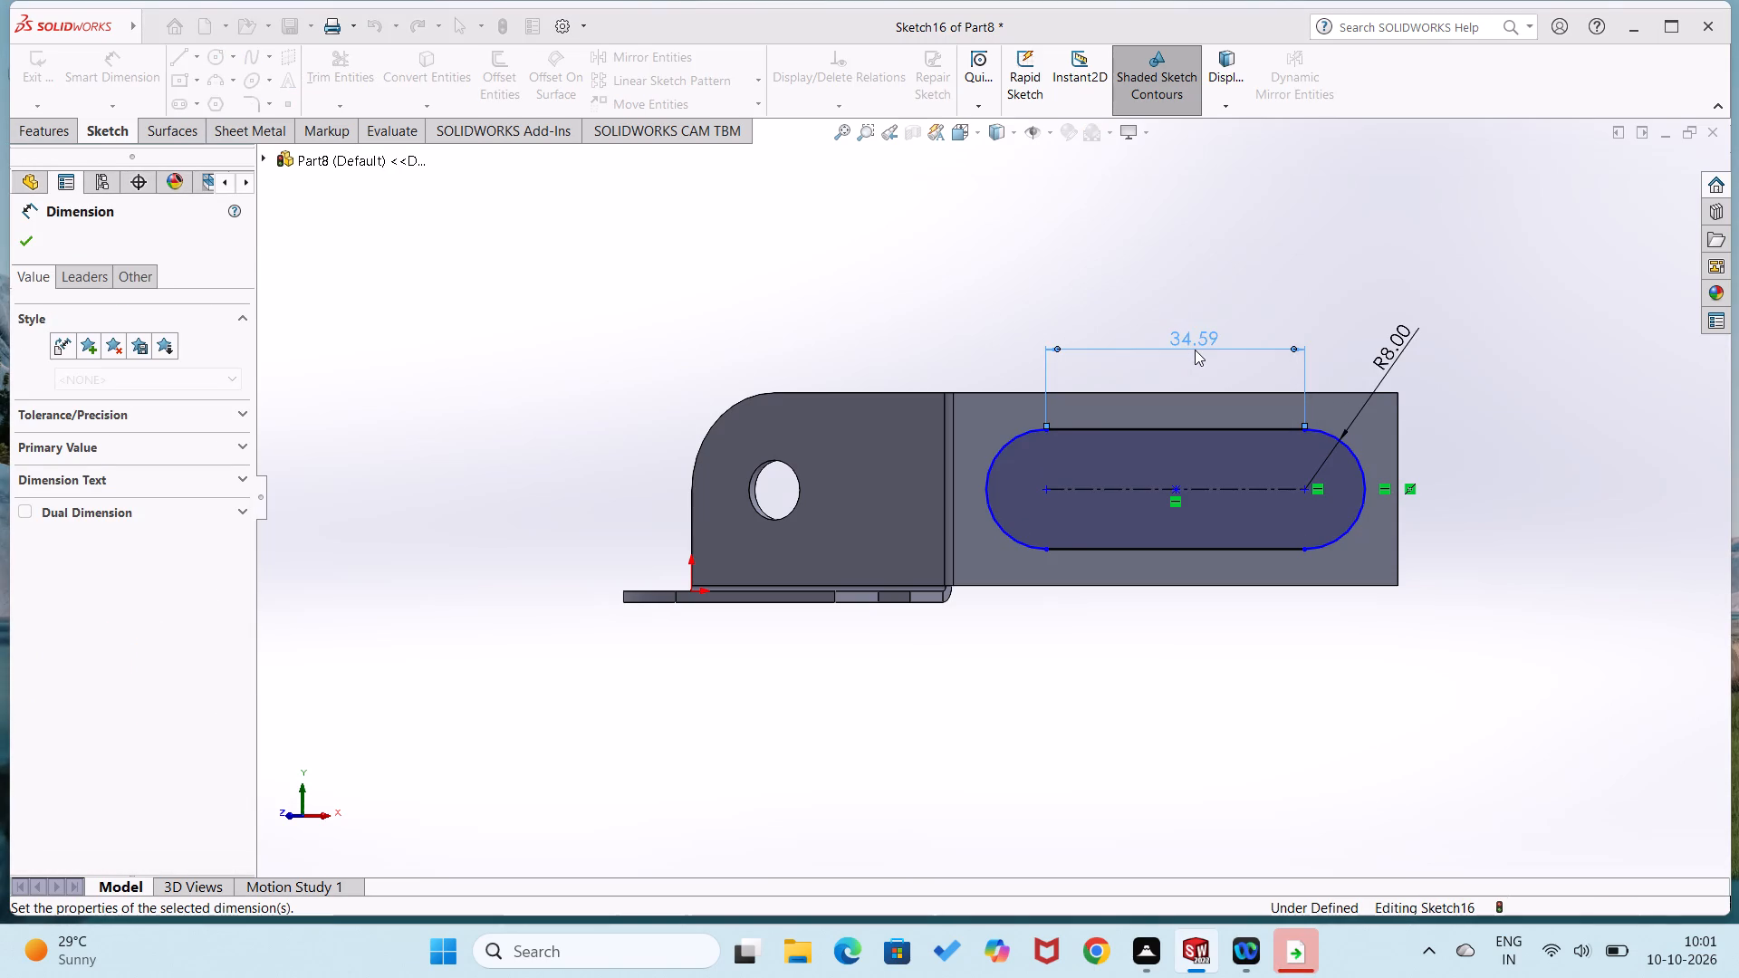
pyautogui.click(1139, 291)
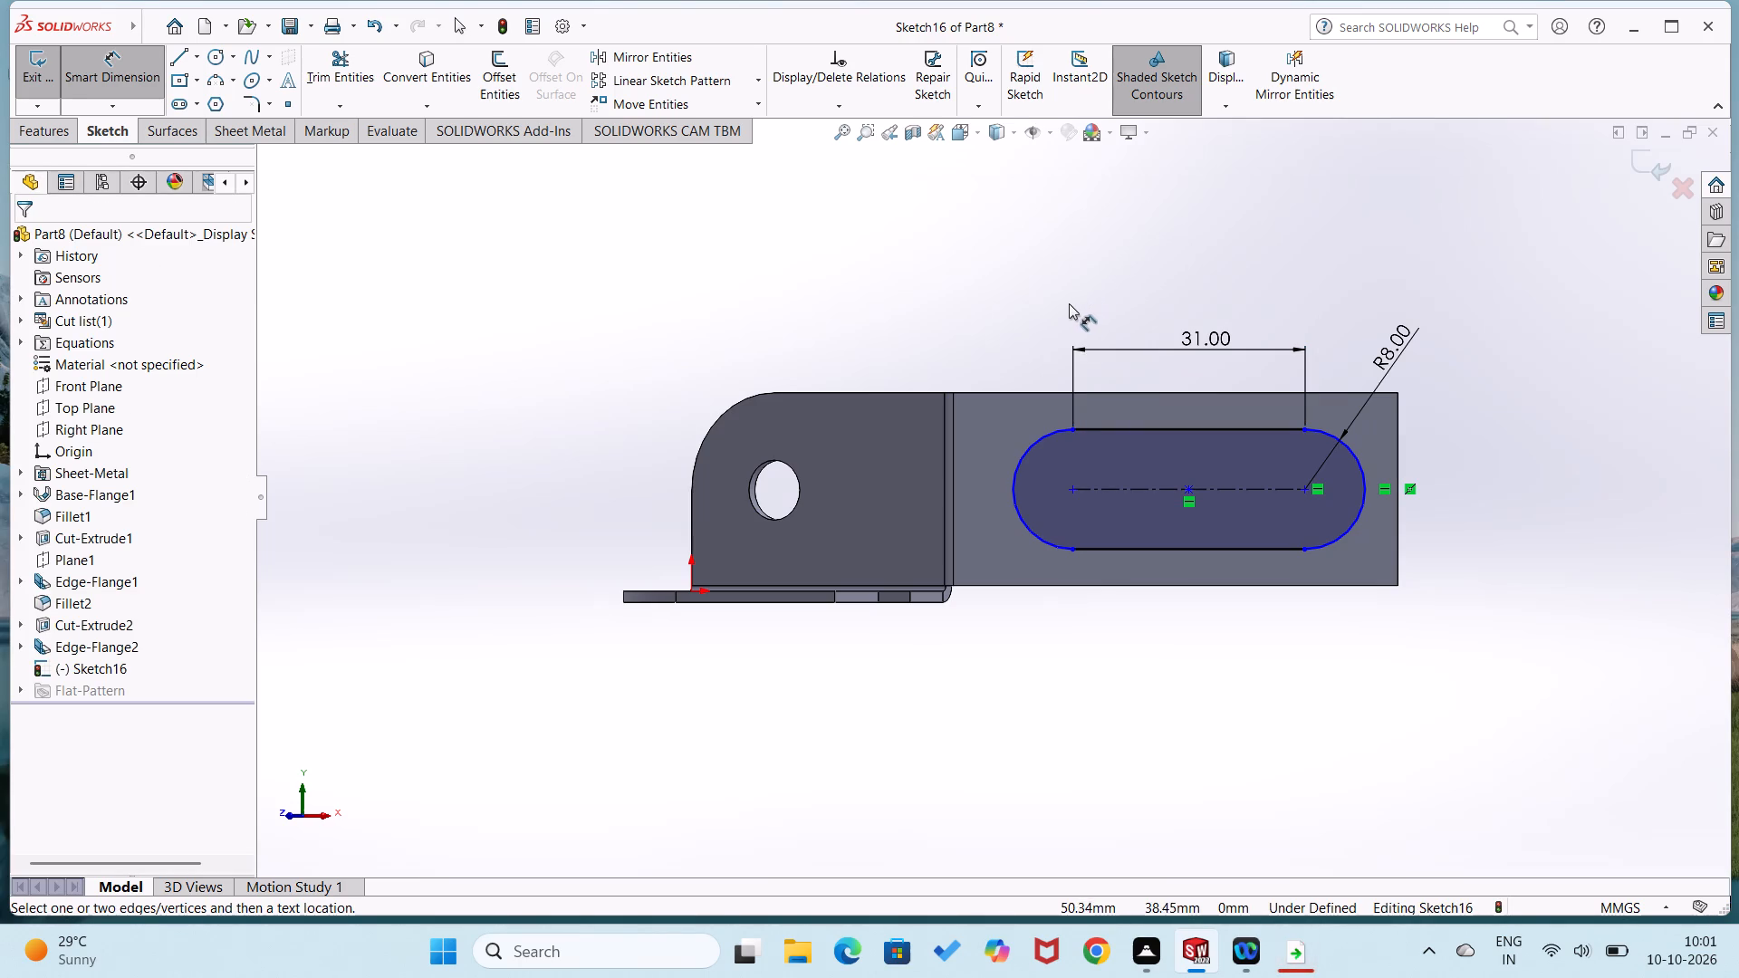
pyautogui.click(766, 162)
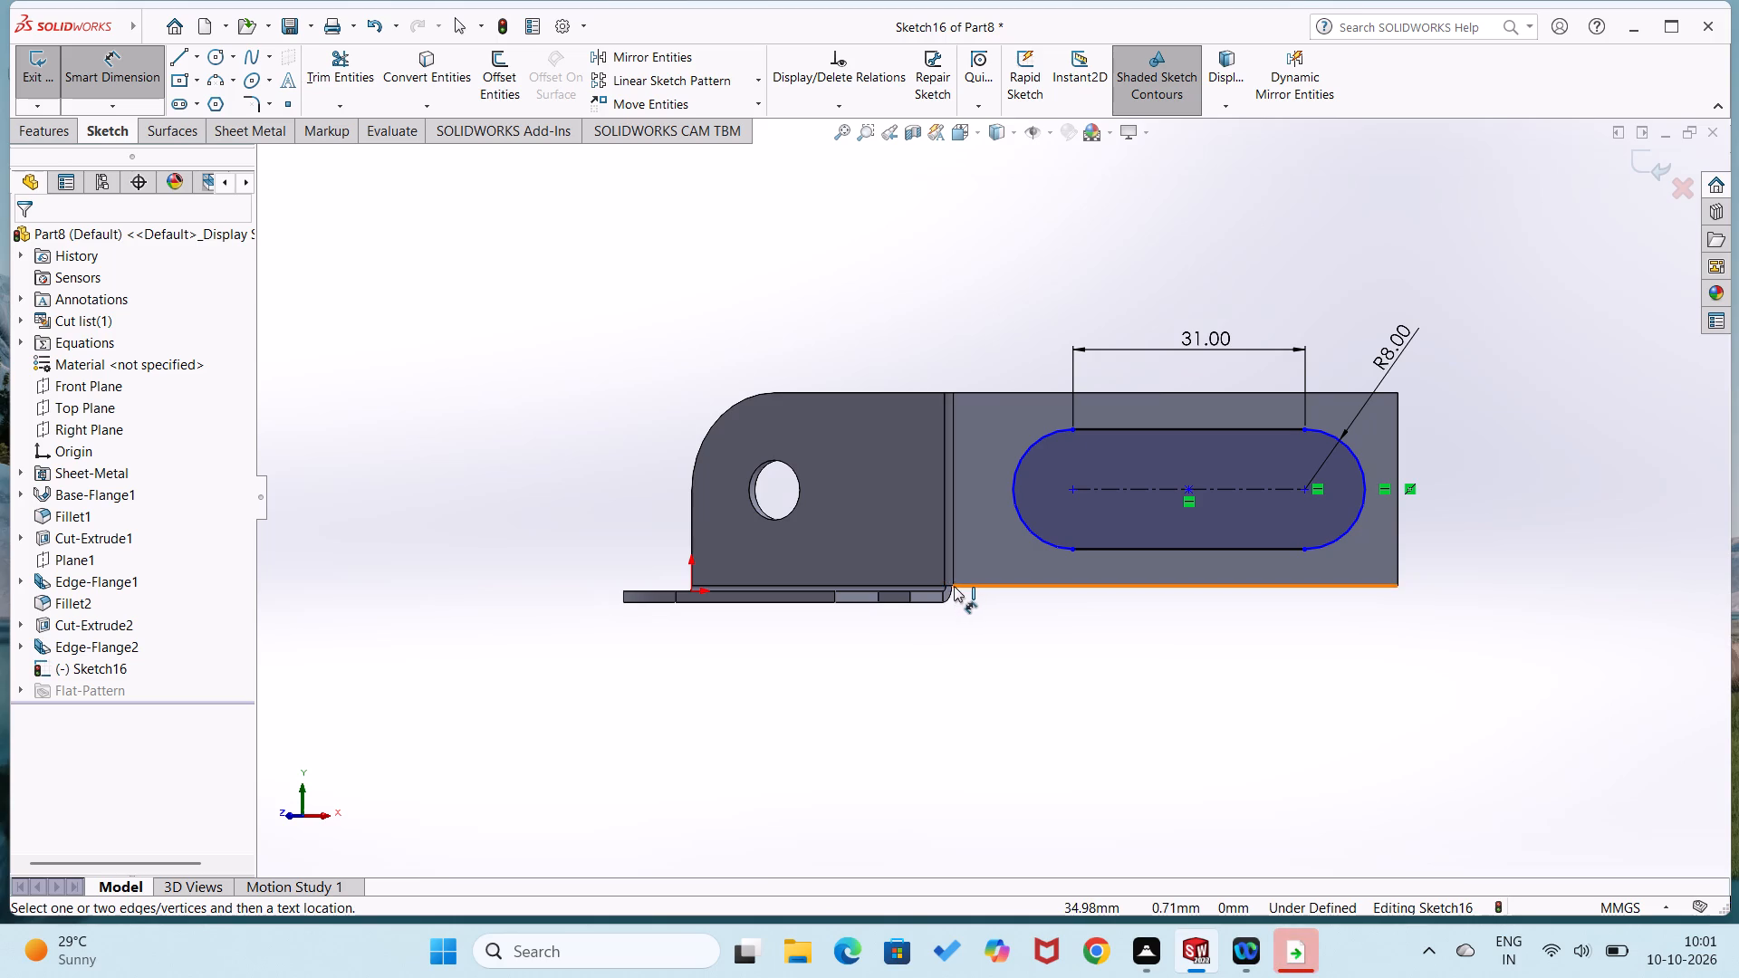
# Dimension the horizontal distance from the bend line's lower endpoint to the slot's nearer arc centre as 15 mm.
pyautogui.click(954, 586)
pyautogui.press('Escape')
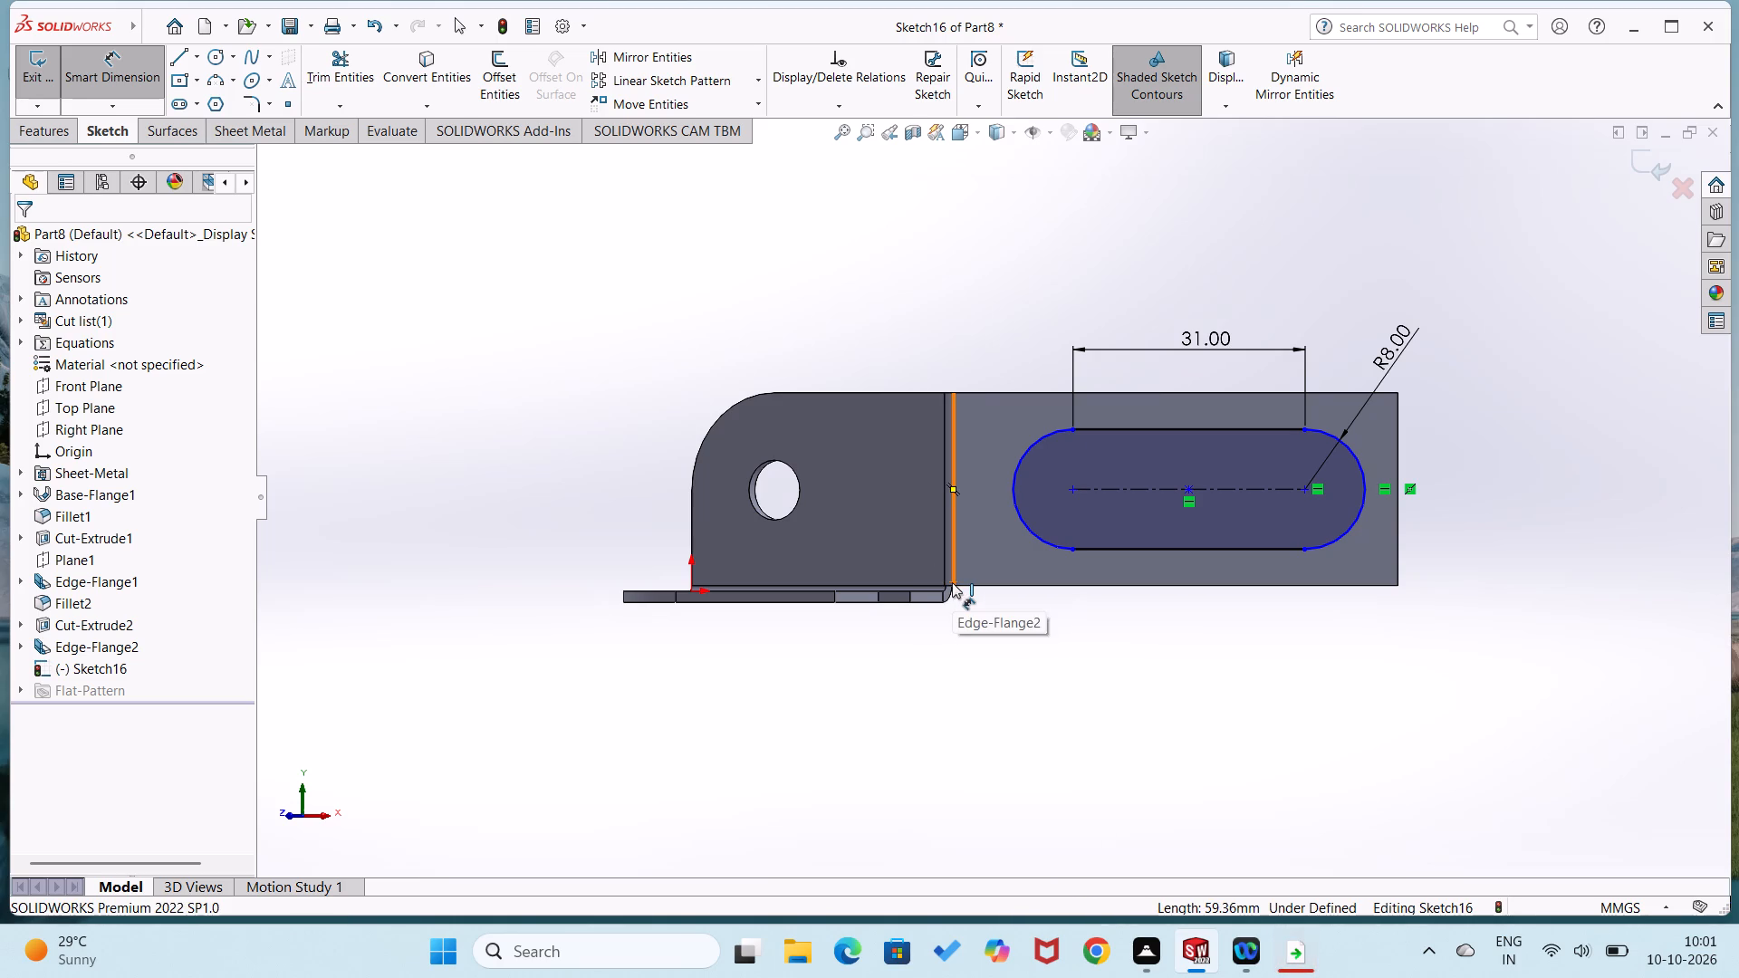
pyautogui.click(952, 585)
pyautogui.click(1072, 493)
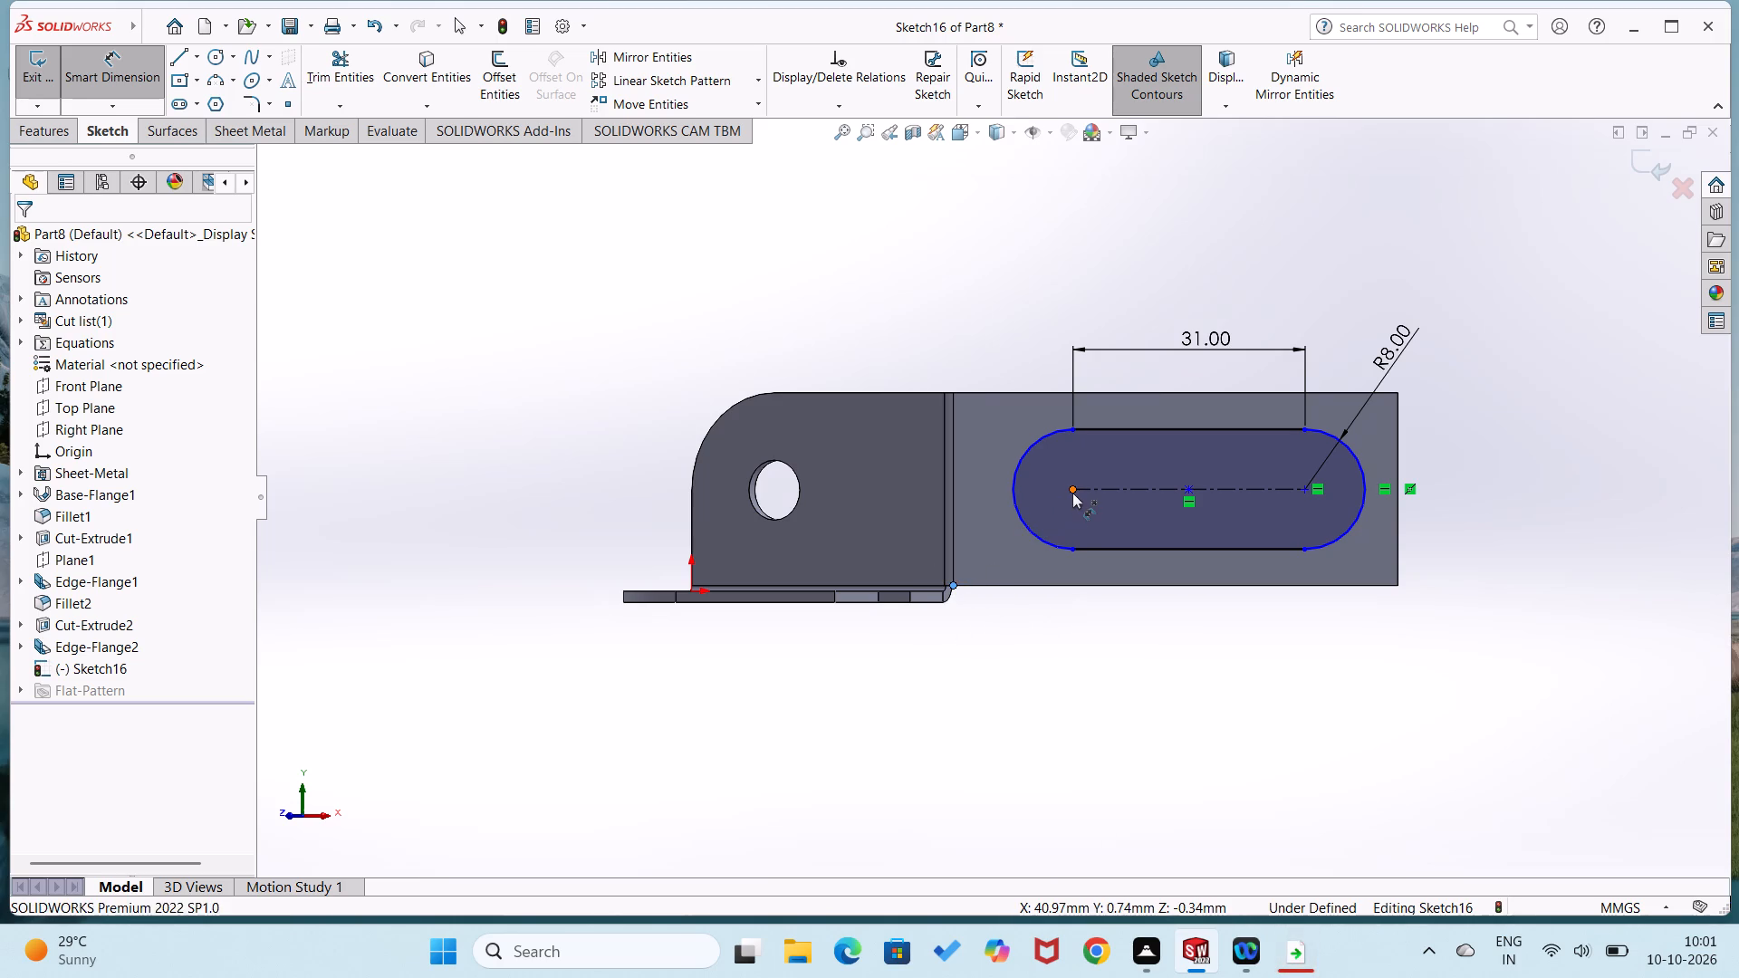
pyautogui.click(1039, 638)
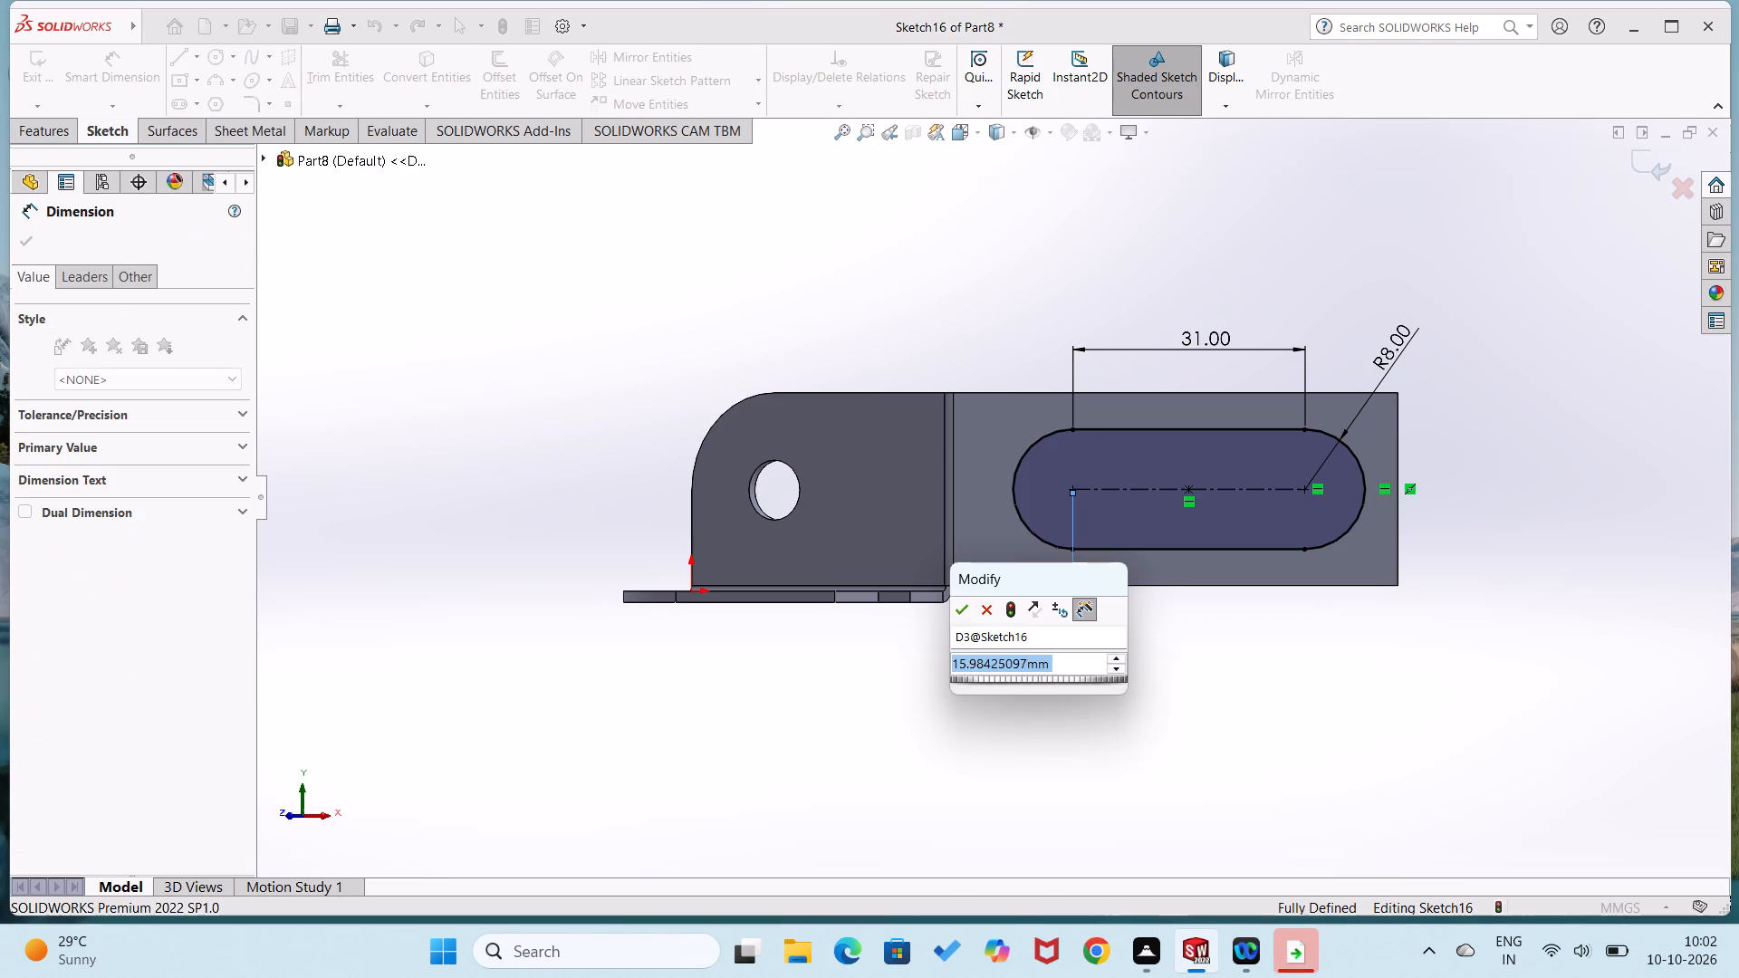
pyautogui.write('15')
pyautogui.press('Return')
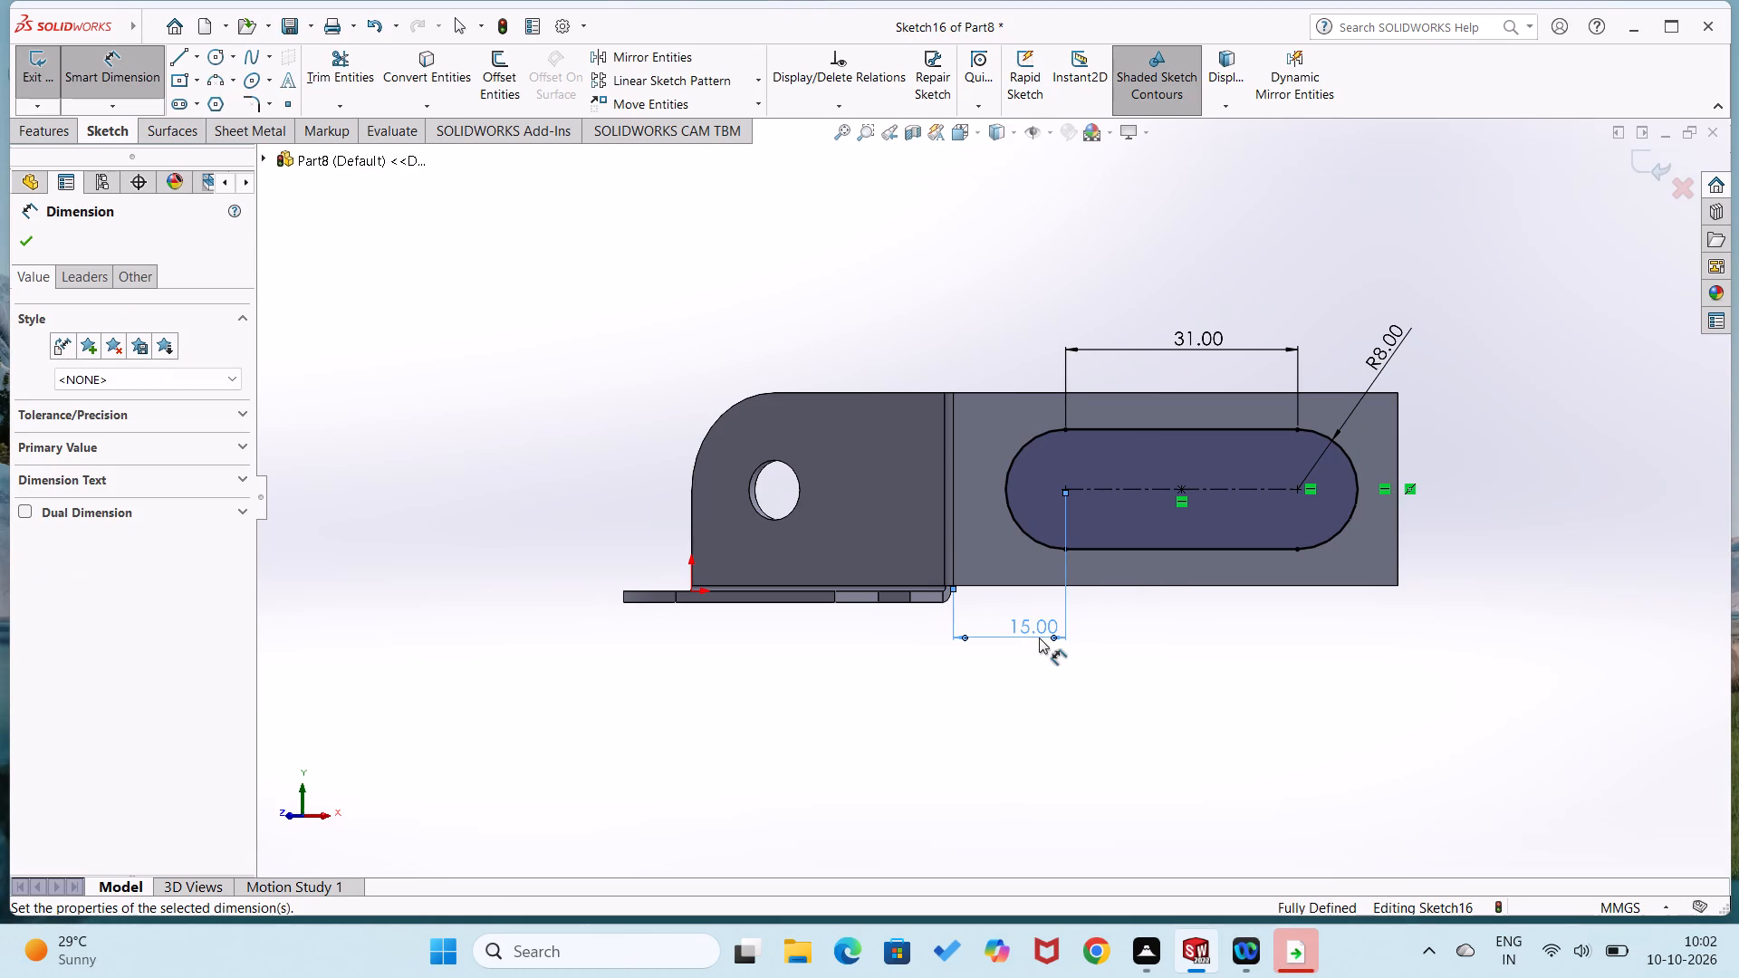
pyautogui.click(1098, 685)
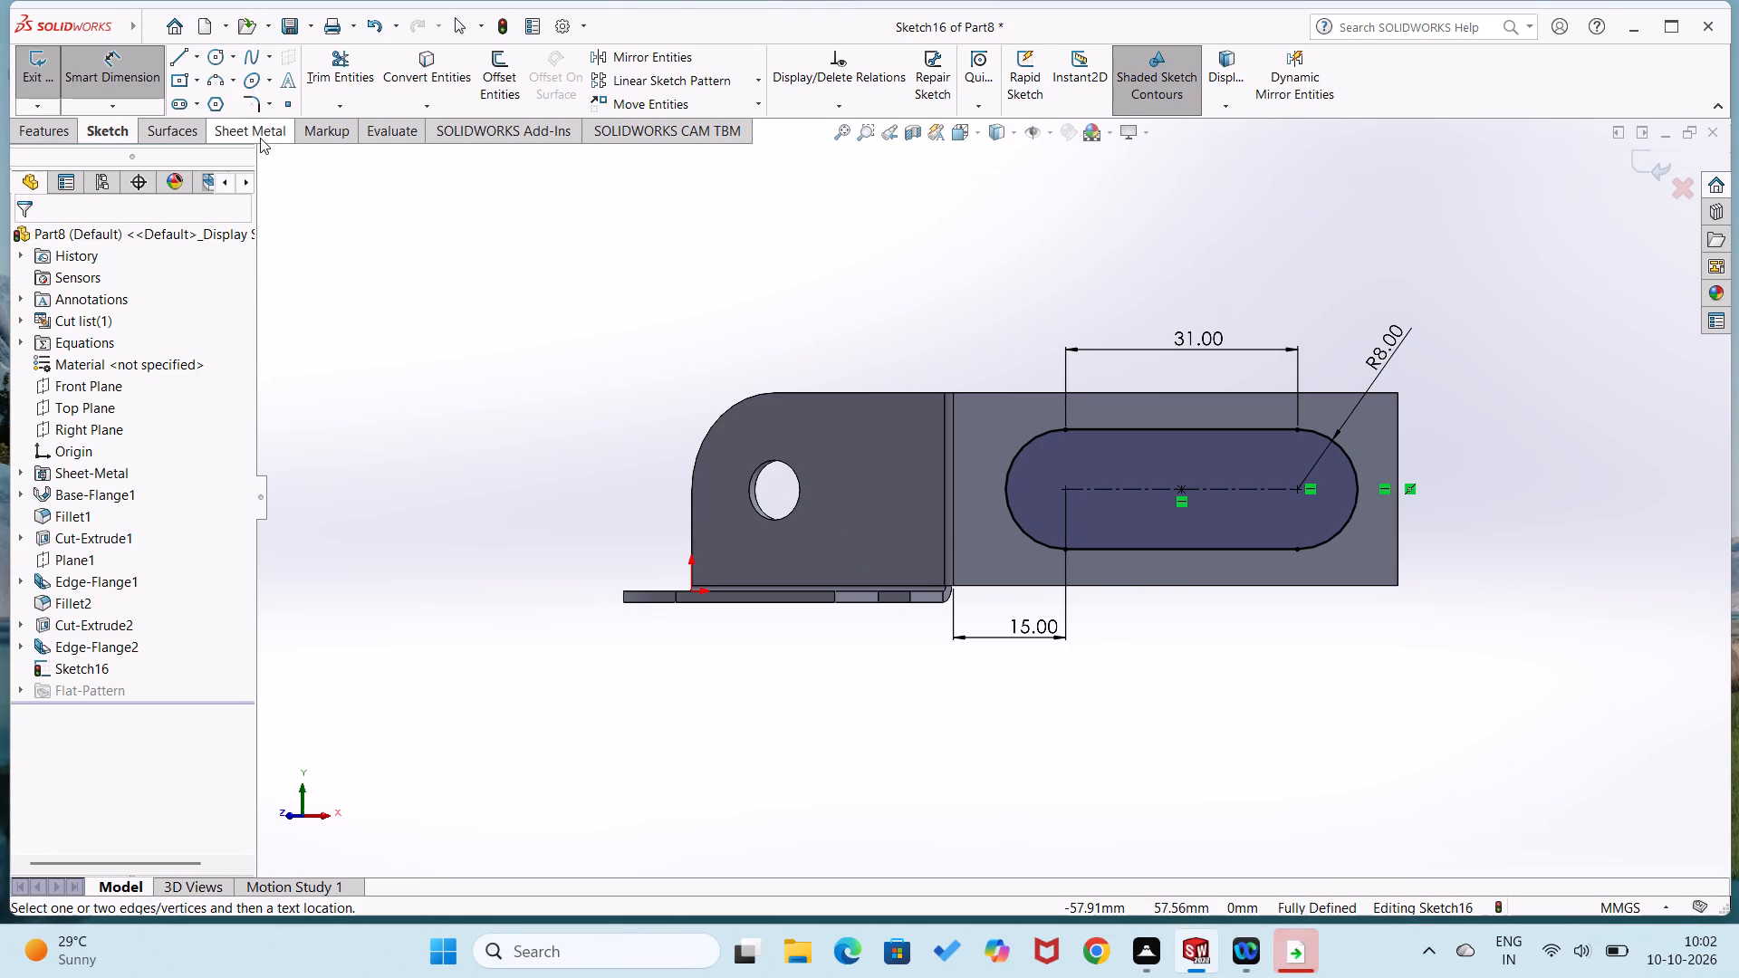
# Cut the slot through the second flange with a 10 mm blind sheet metal Extruded Cut, keeping Normal cut enabled.
pyautogui.click(260, 138)
pyautogui.click(779, 63)
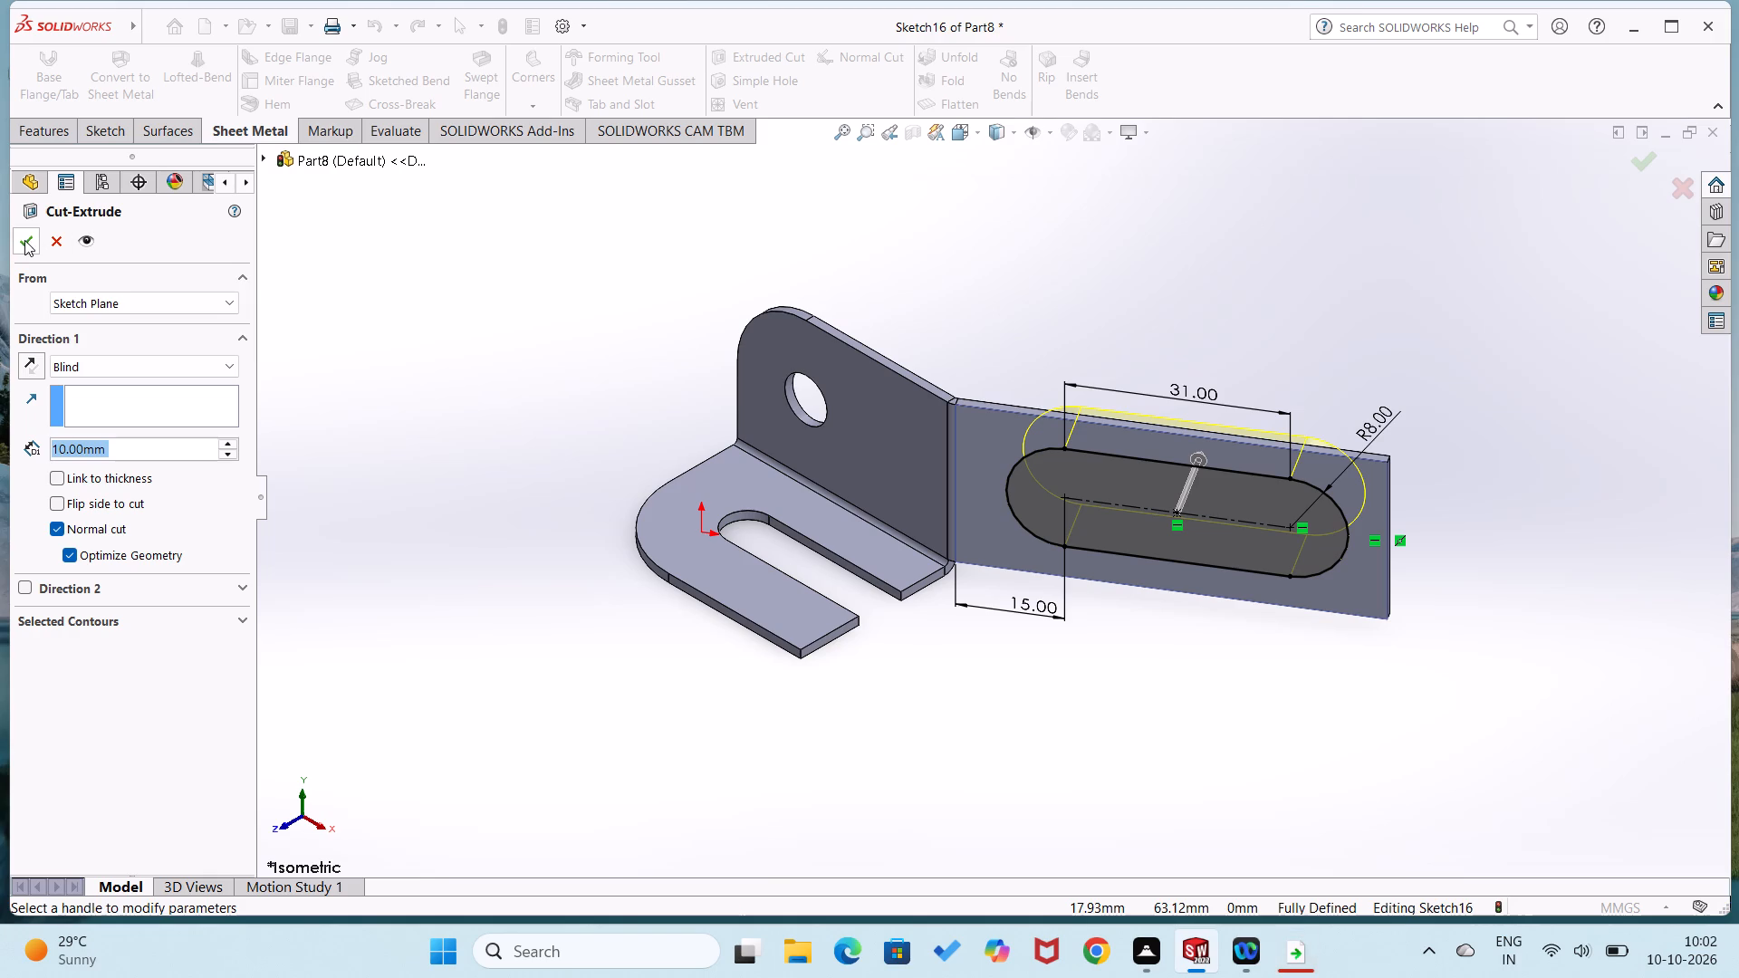
pyautogui.click(24, 240)
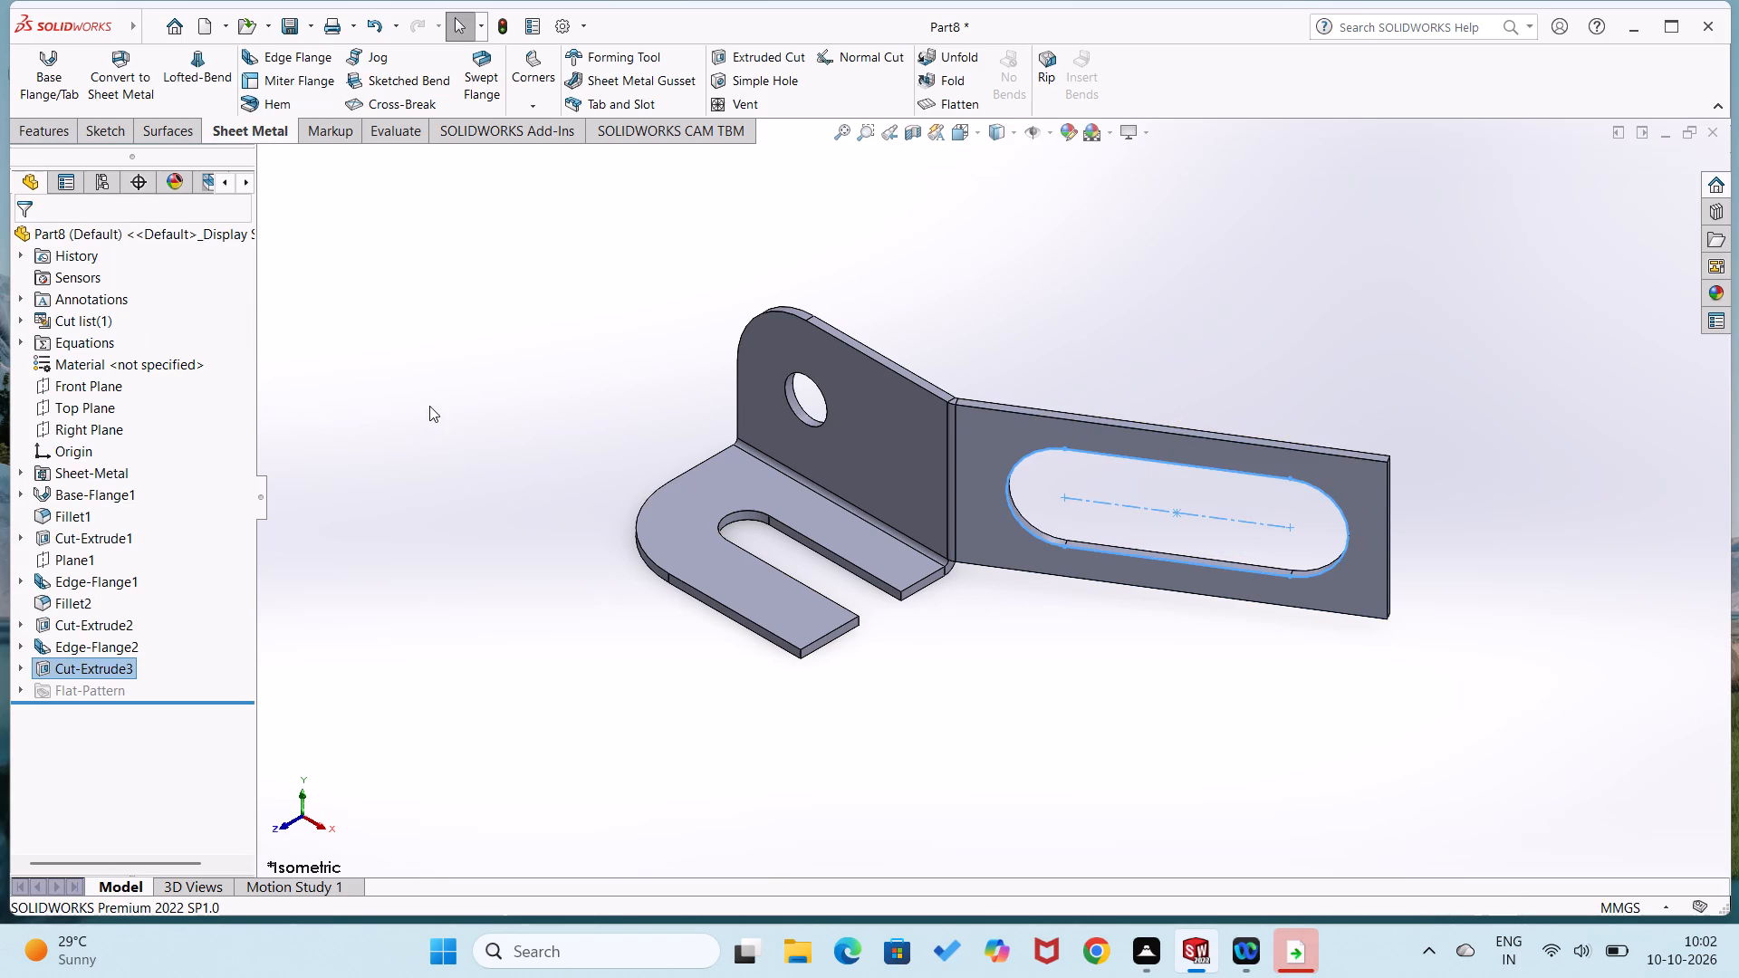
# Sketch a corner rectangle about 17 by 7 mm on the second flange's face, from the slot's outer arc past the free end edge.
pyautogui.click(424, 394)
pyautogui.rightClick(1352, 574)
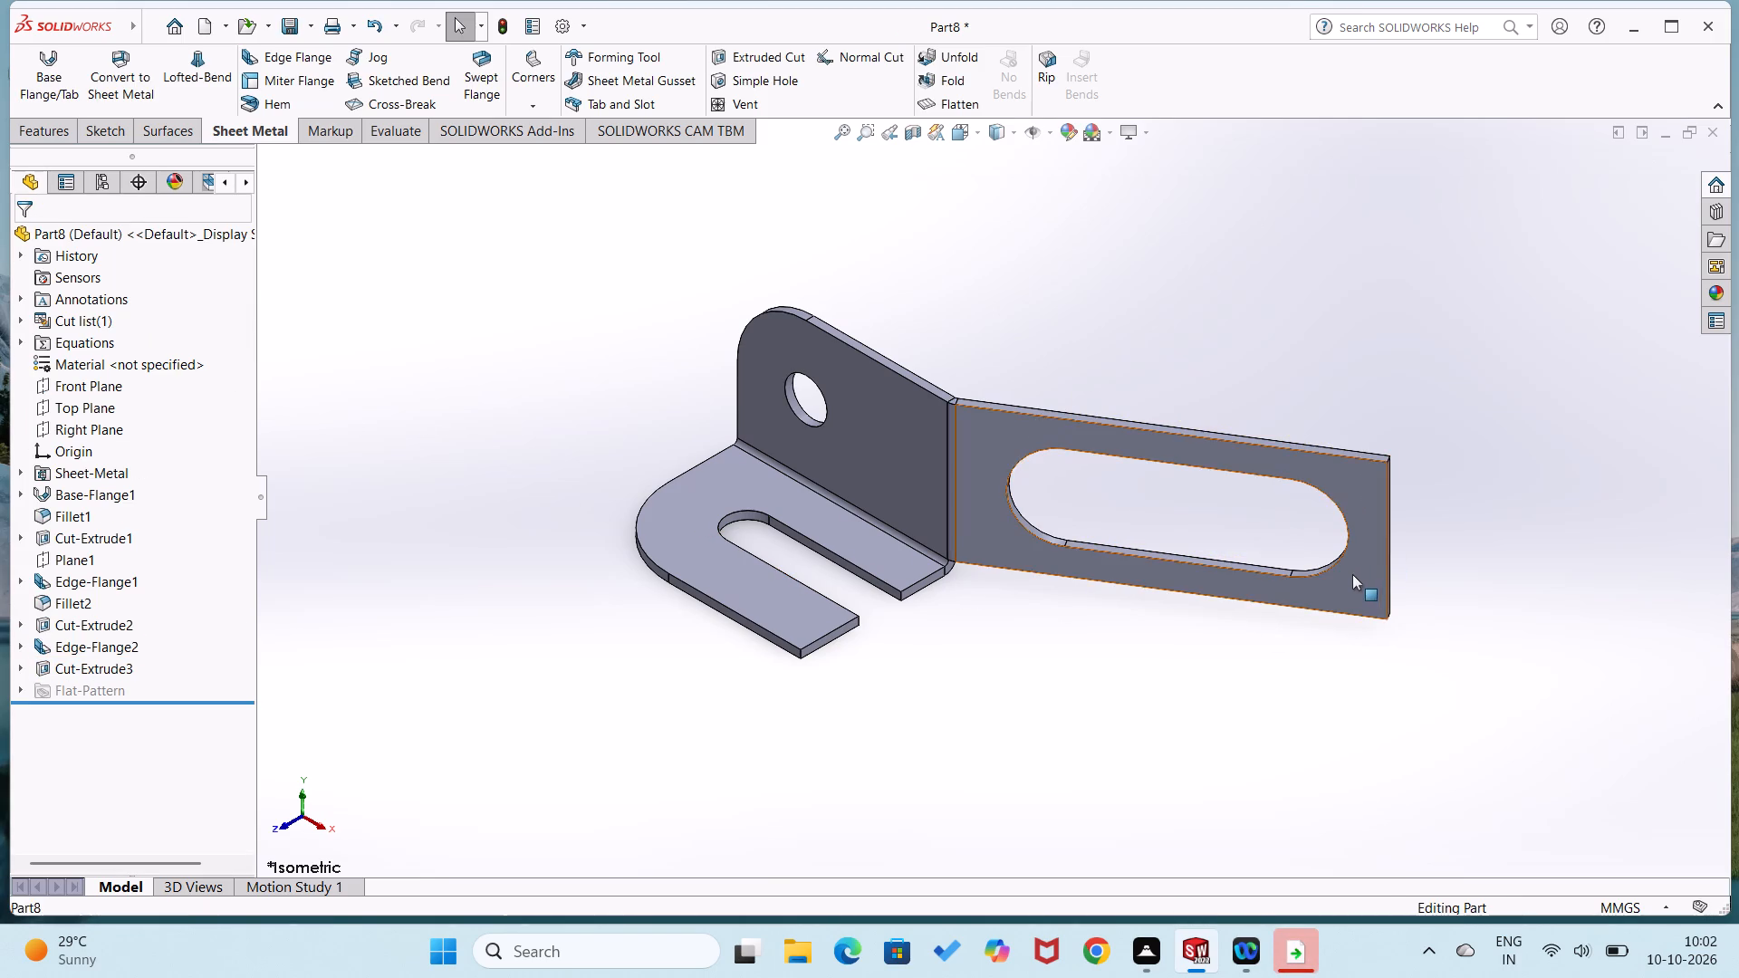
pyautogui.click(1395, 457)
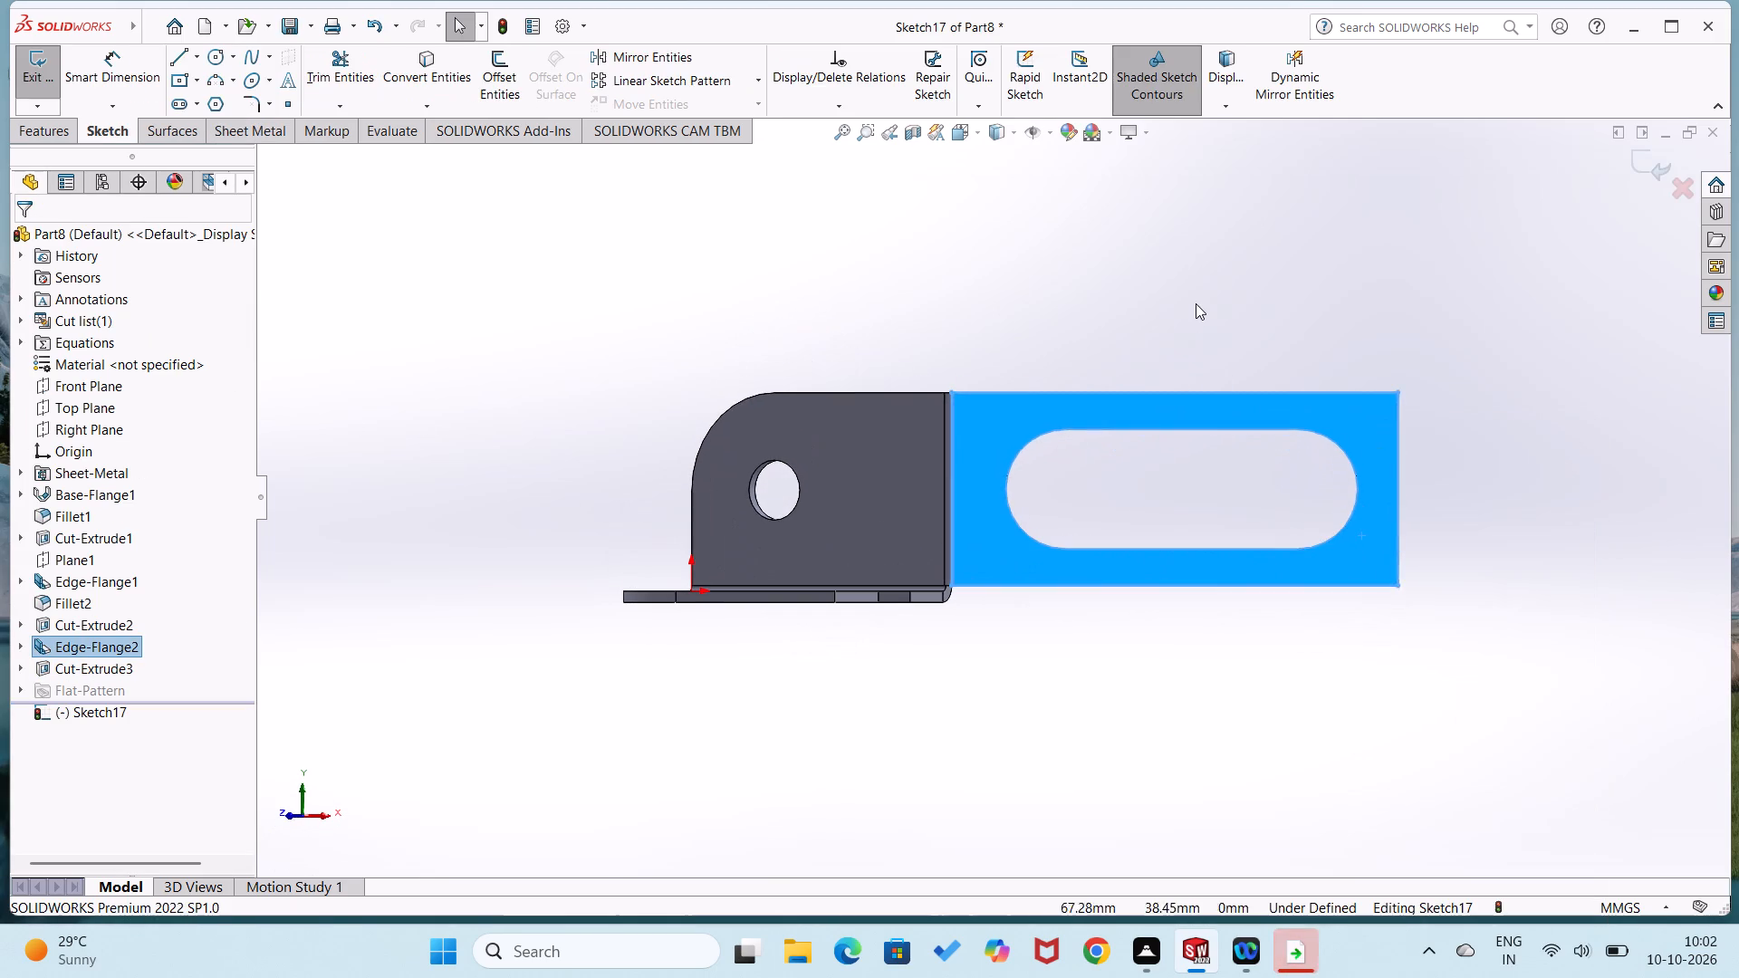
pyautogui.click(1196, 303)
pyautogui.moveTo(1199, 269); pyautogui.dragTo(1304, 436, button='right')
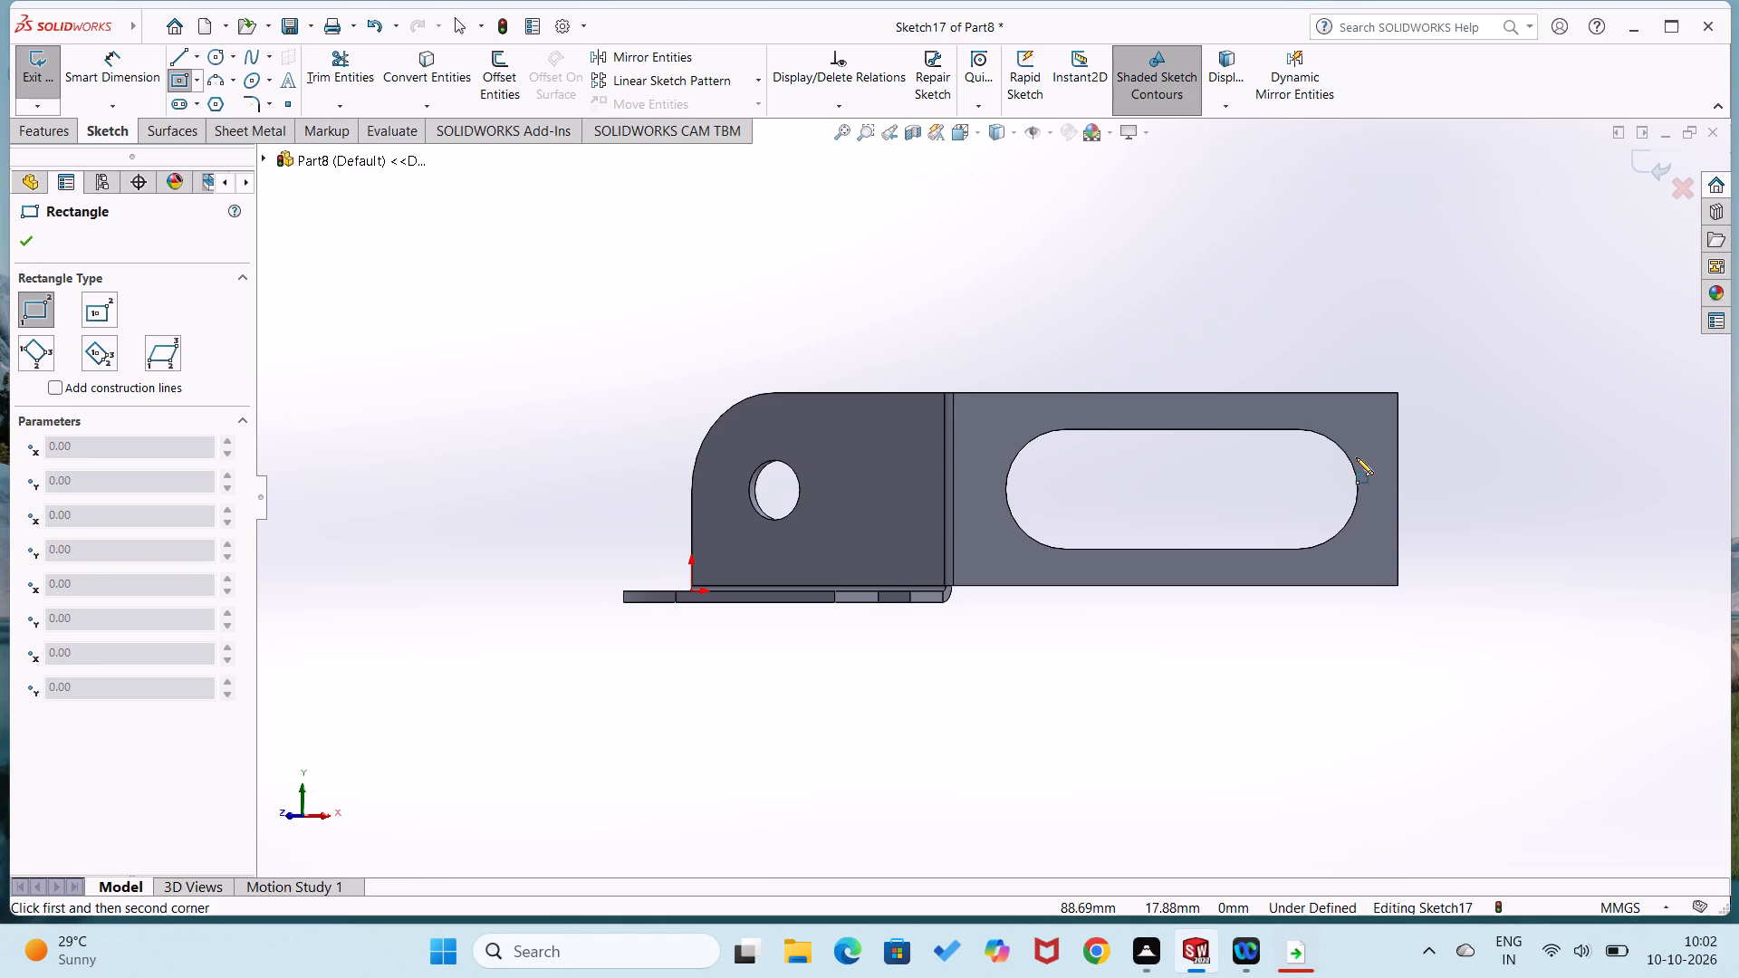
pyautogui.click(1351, 465)
pyautogui.click(1479, 516)
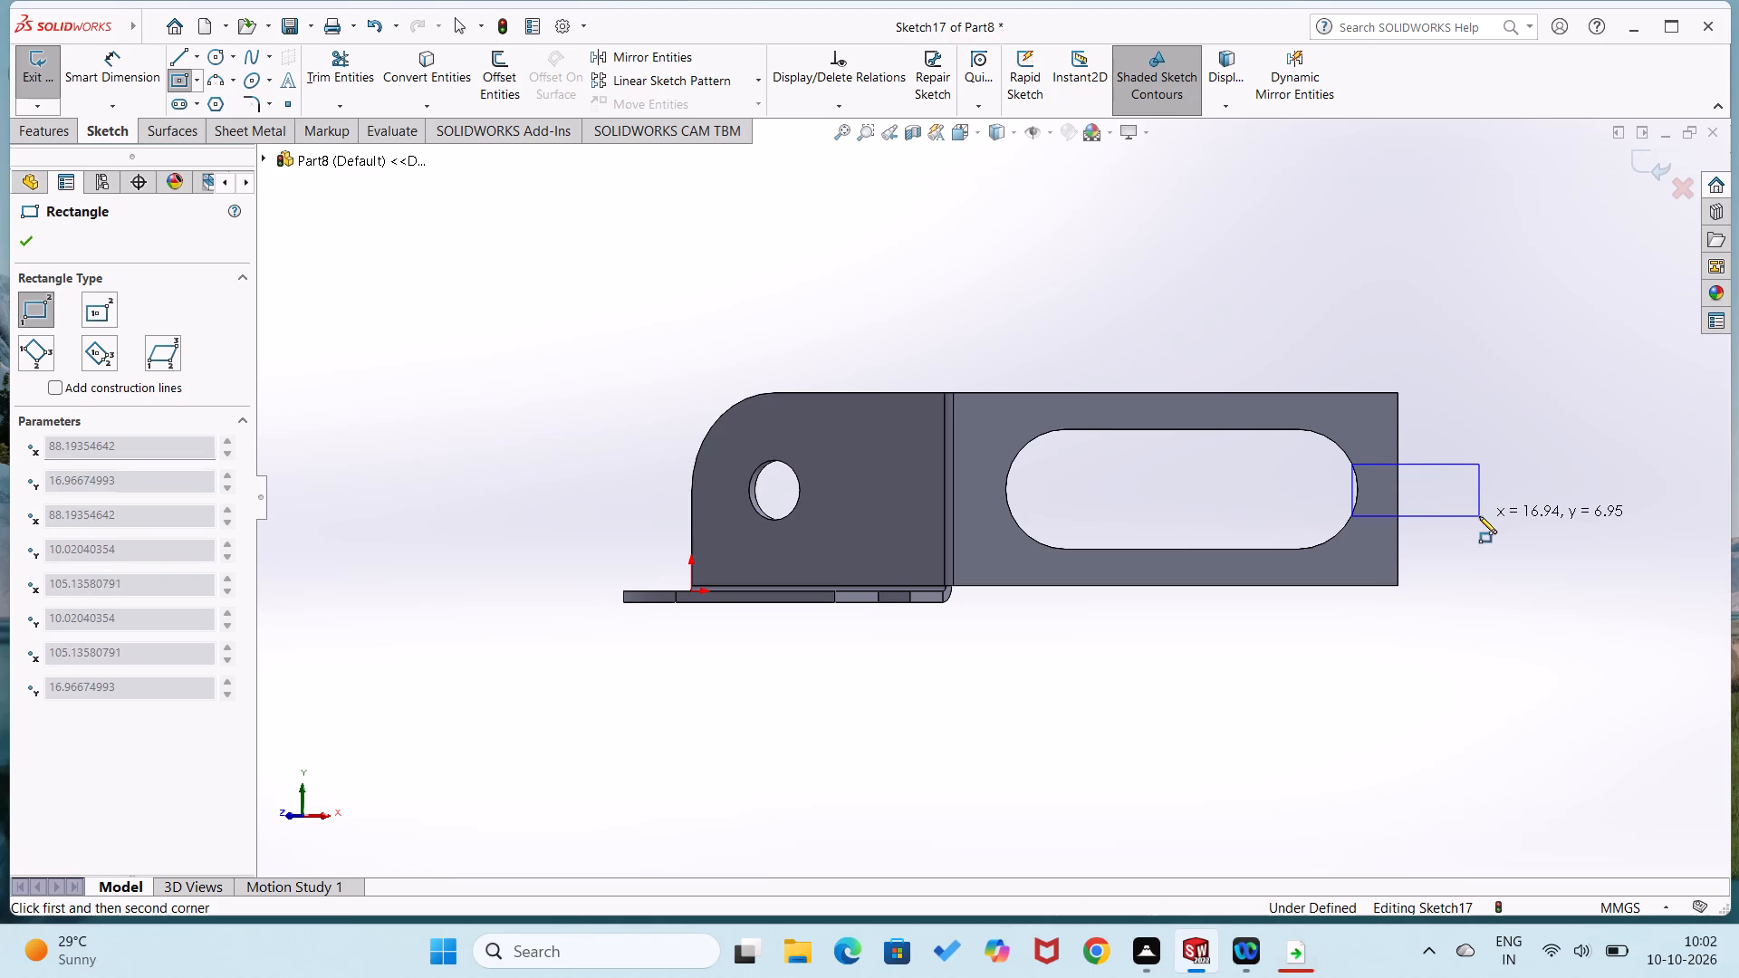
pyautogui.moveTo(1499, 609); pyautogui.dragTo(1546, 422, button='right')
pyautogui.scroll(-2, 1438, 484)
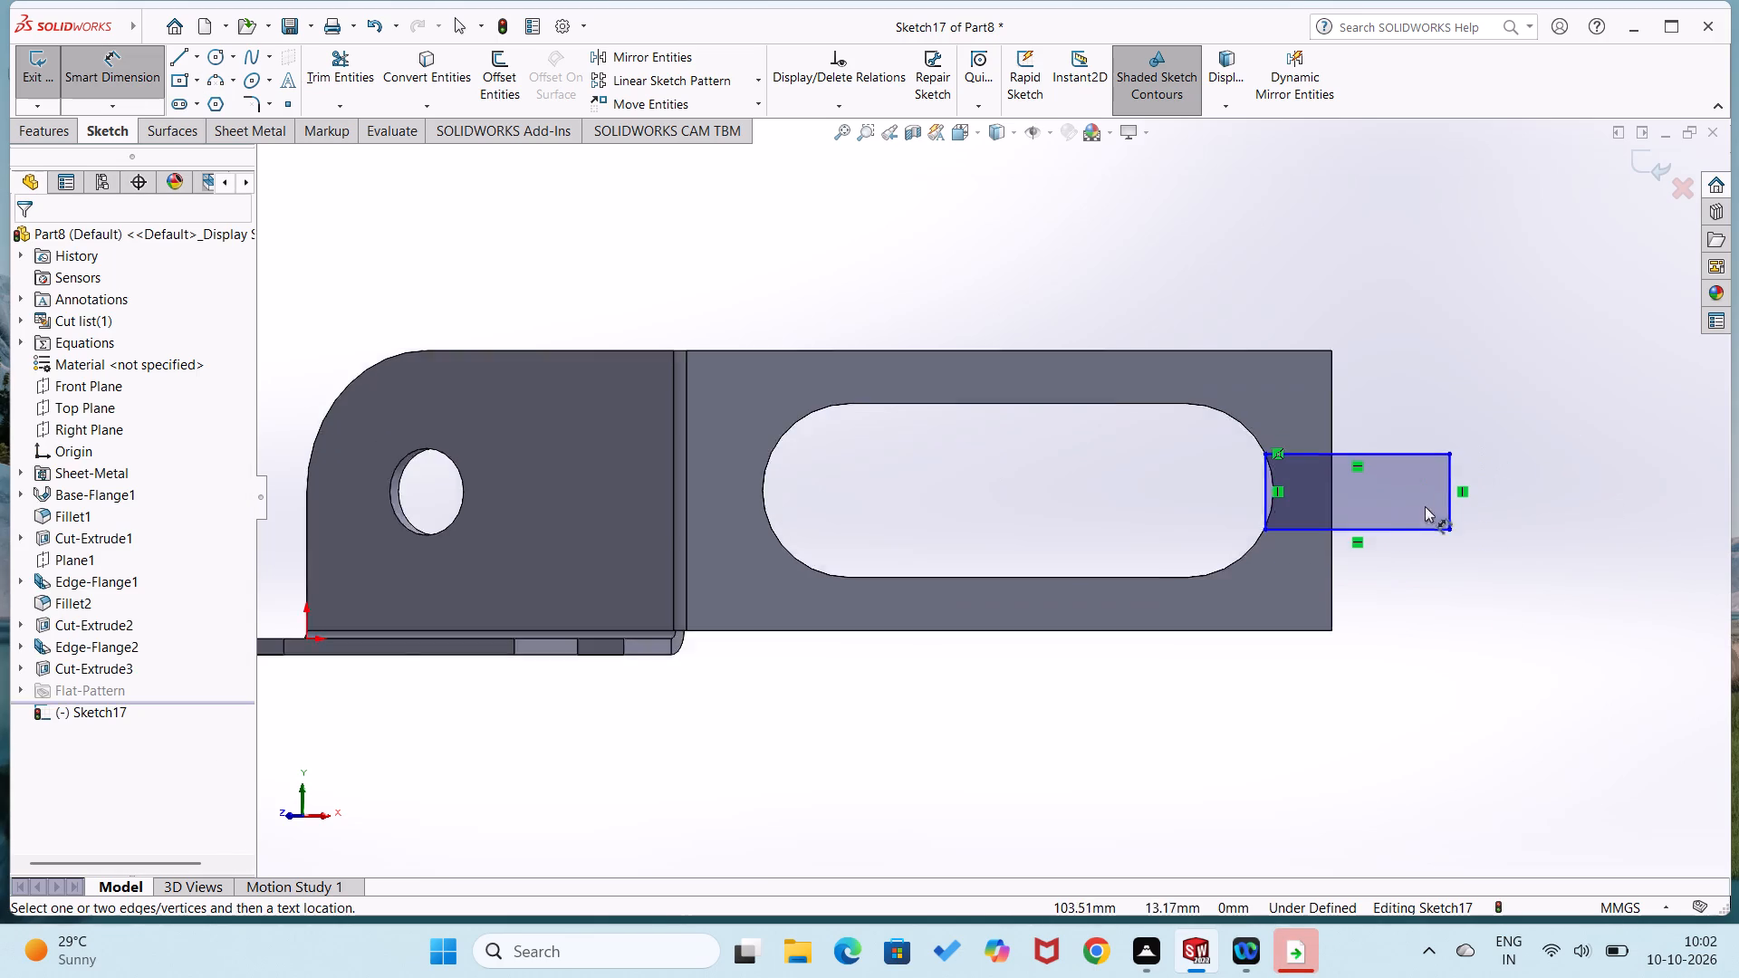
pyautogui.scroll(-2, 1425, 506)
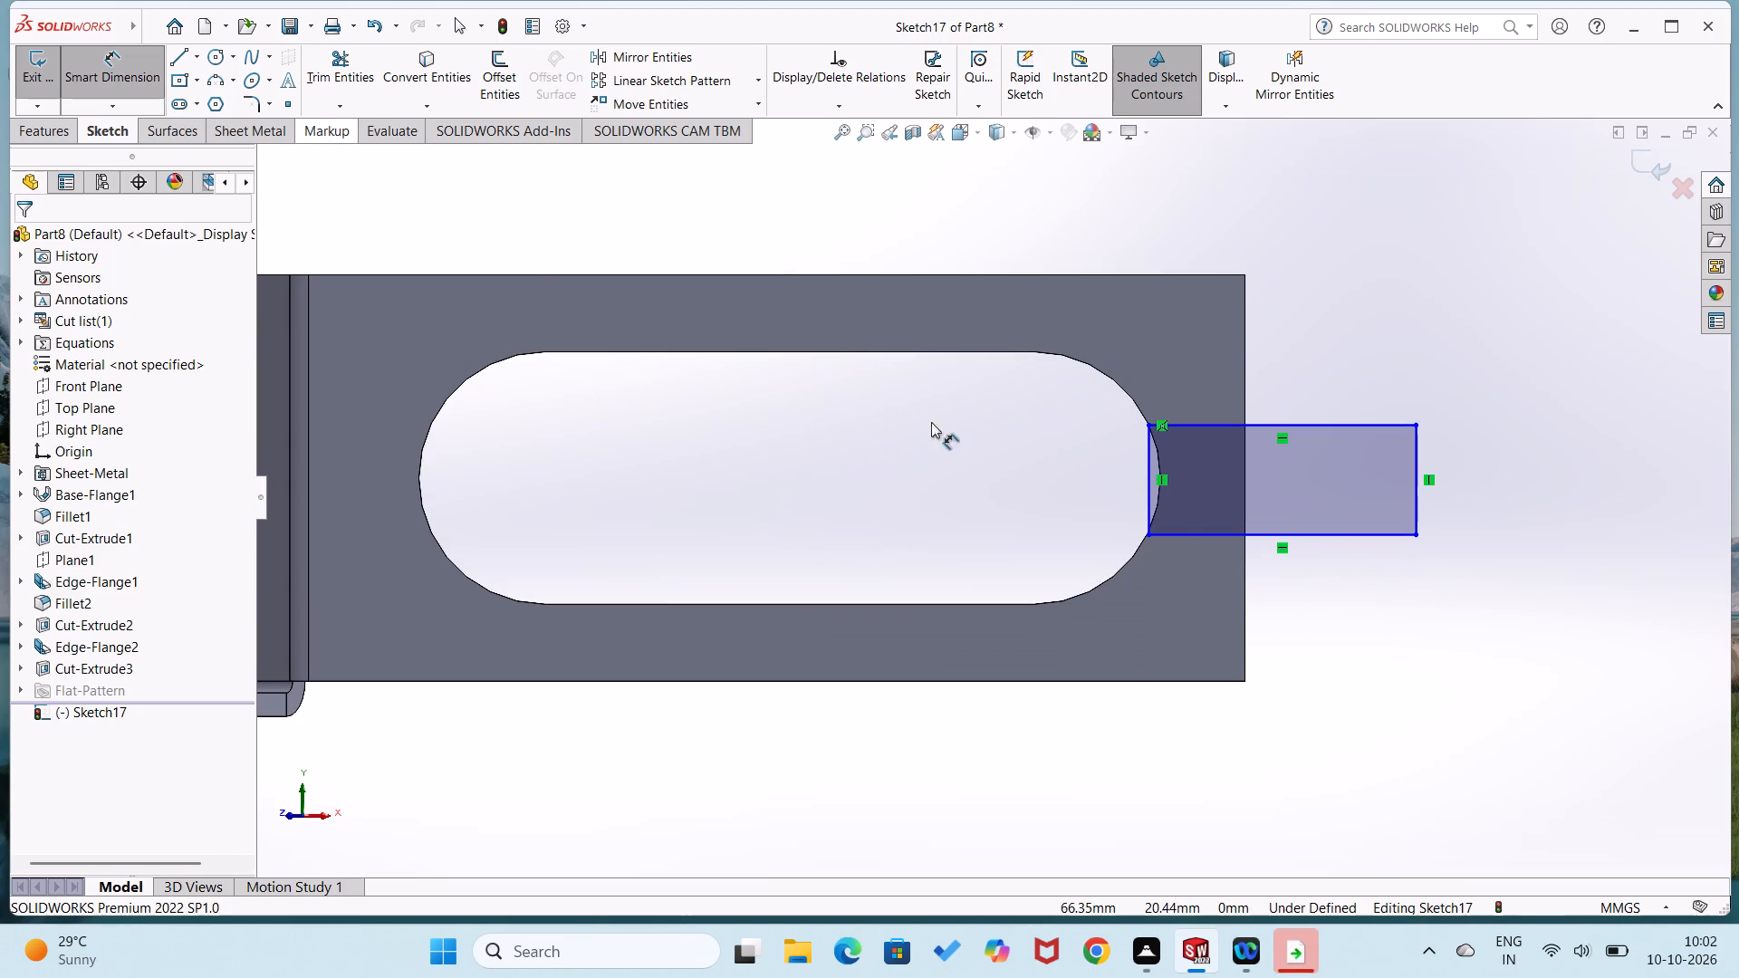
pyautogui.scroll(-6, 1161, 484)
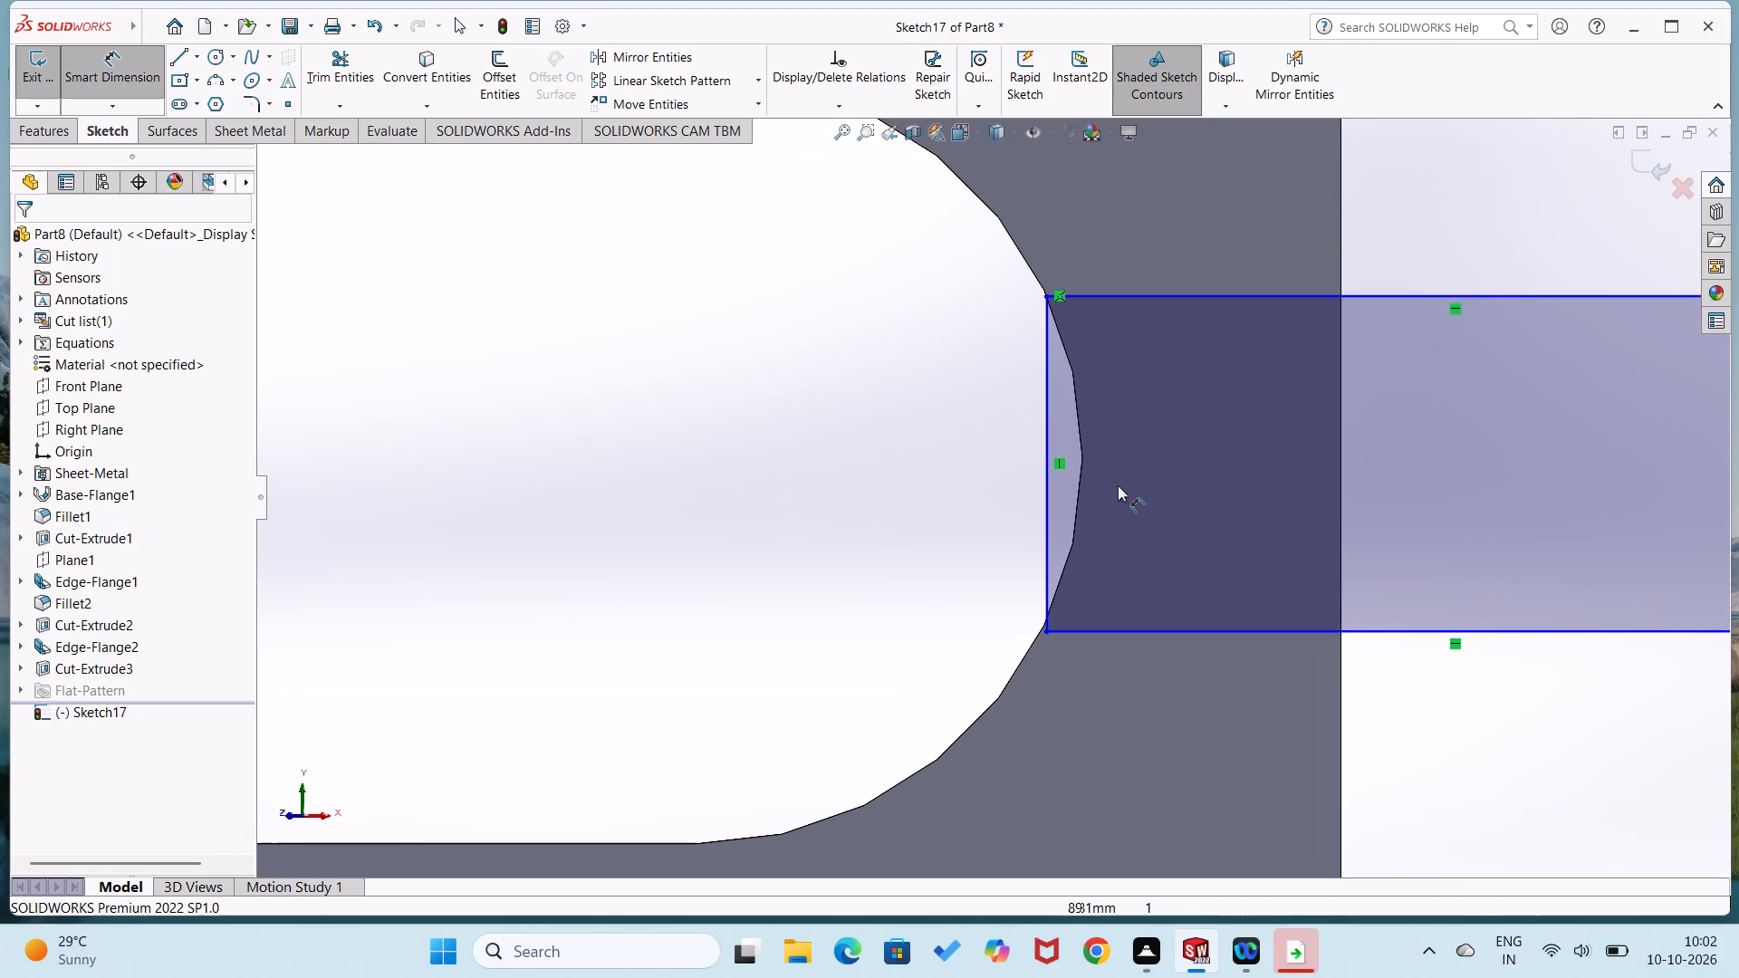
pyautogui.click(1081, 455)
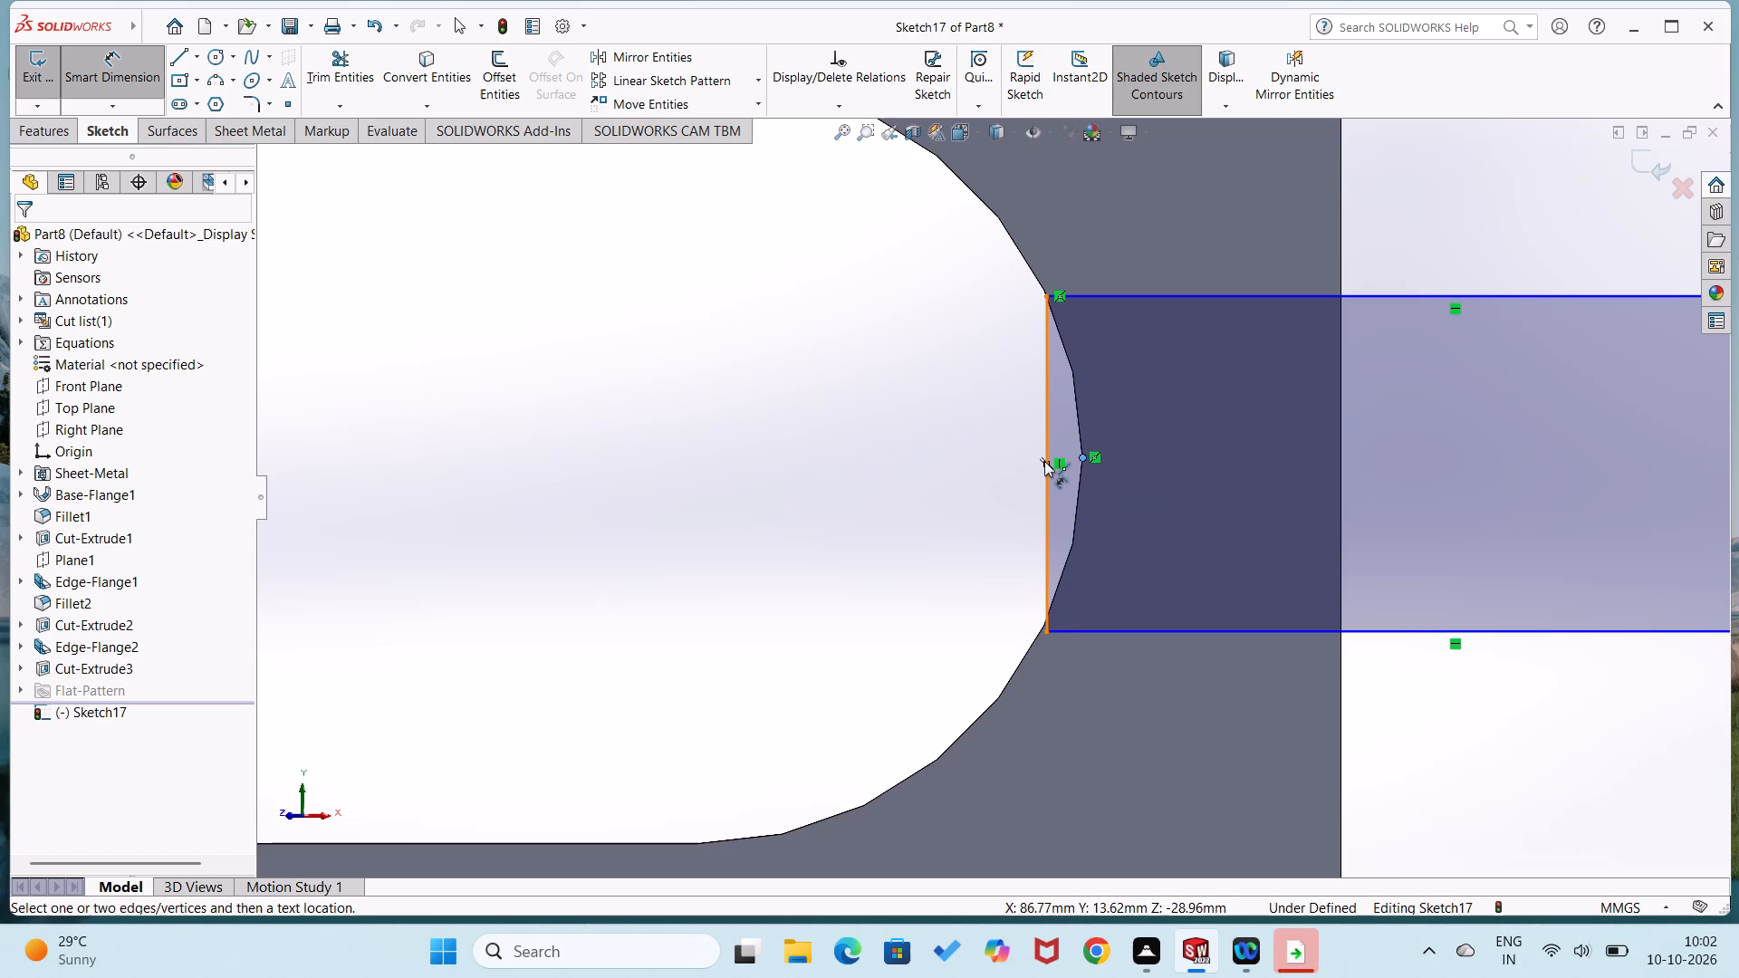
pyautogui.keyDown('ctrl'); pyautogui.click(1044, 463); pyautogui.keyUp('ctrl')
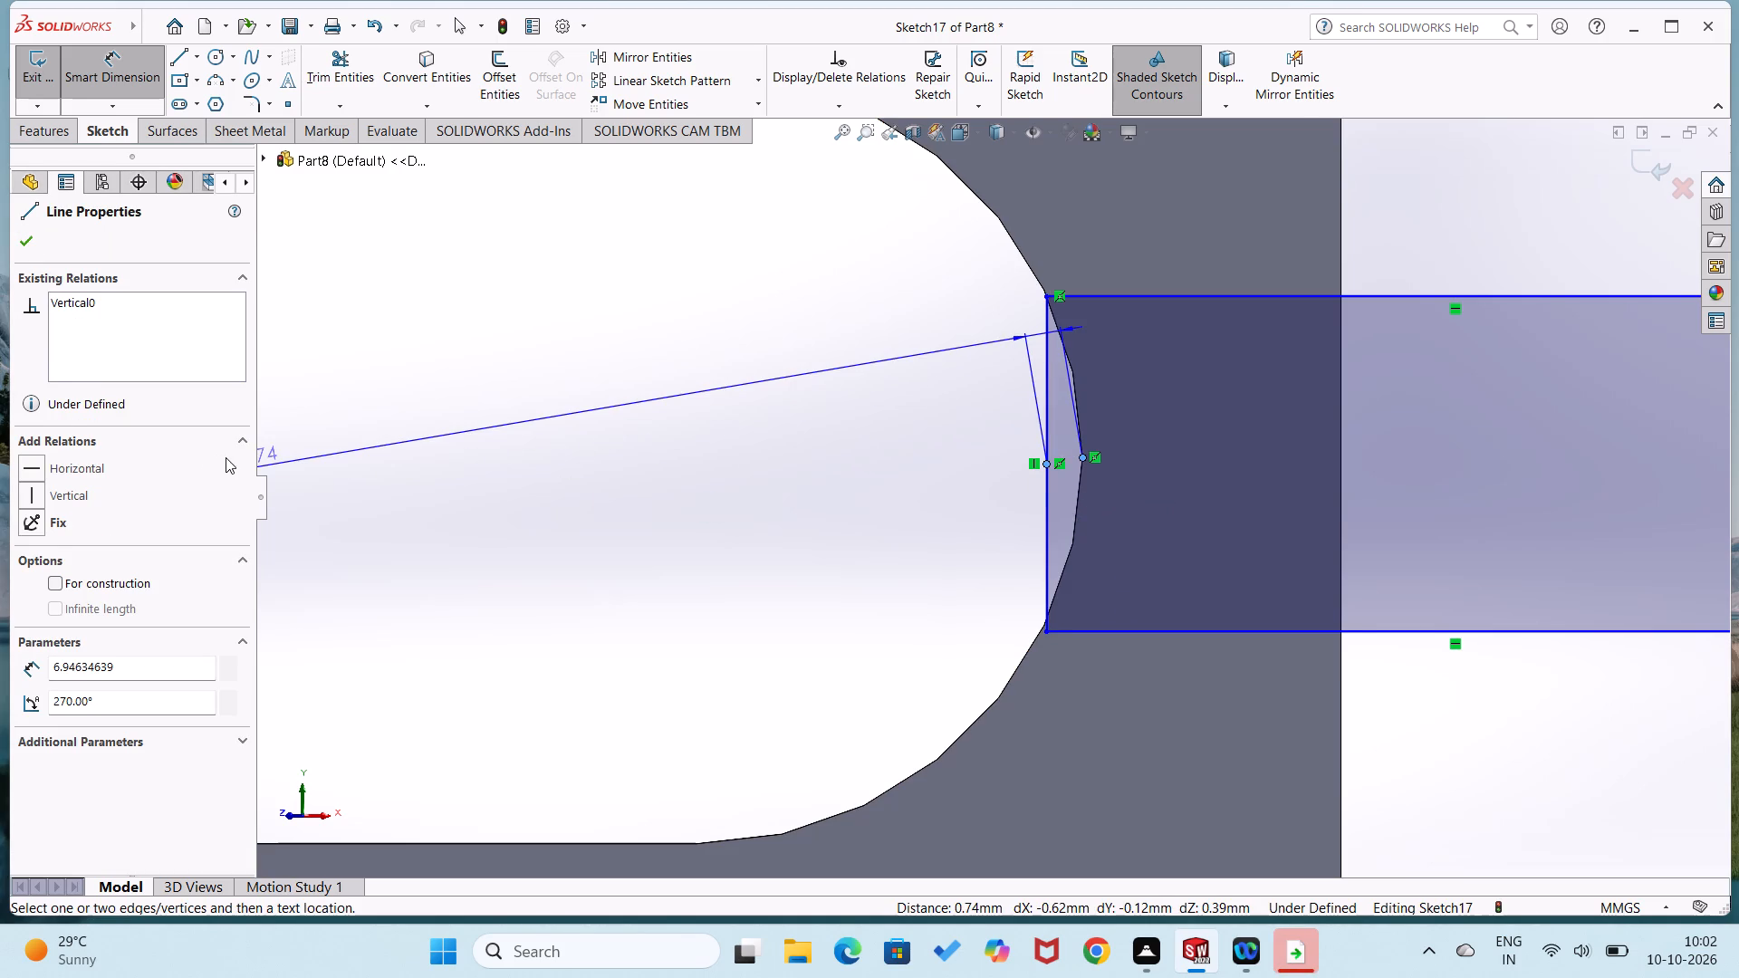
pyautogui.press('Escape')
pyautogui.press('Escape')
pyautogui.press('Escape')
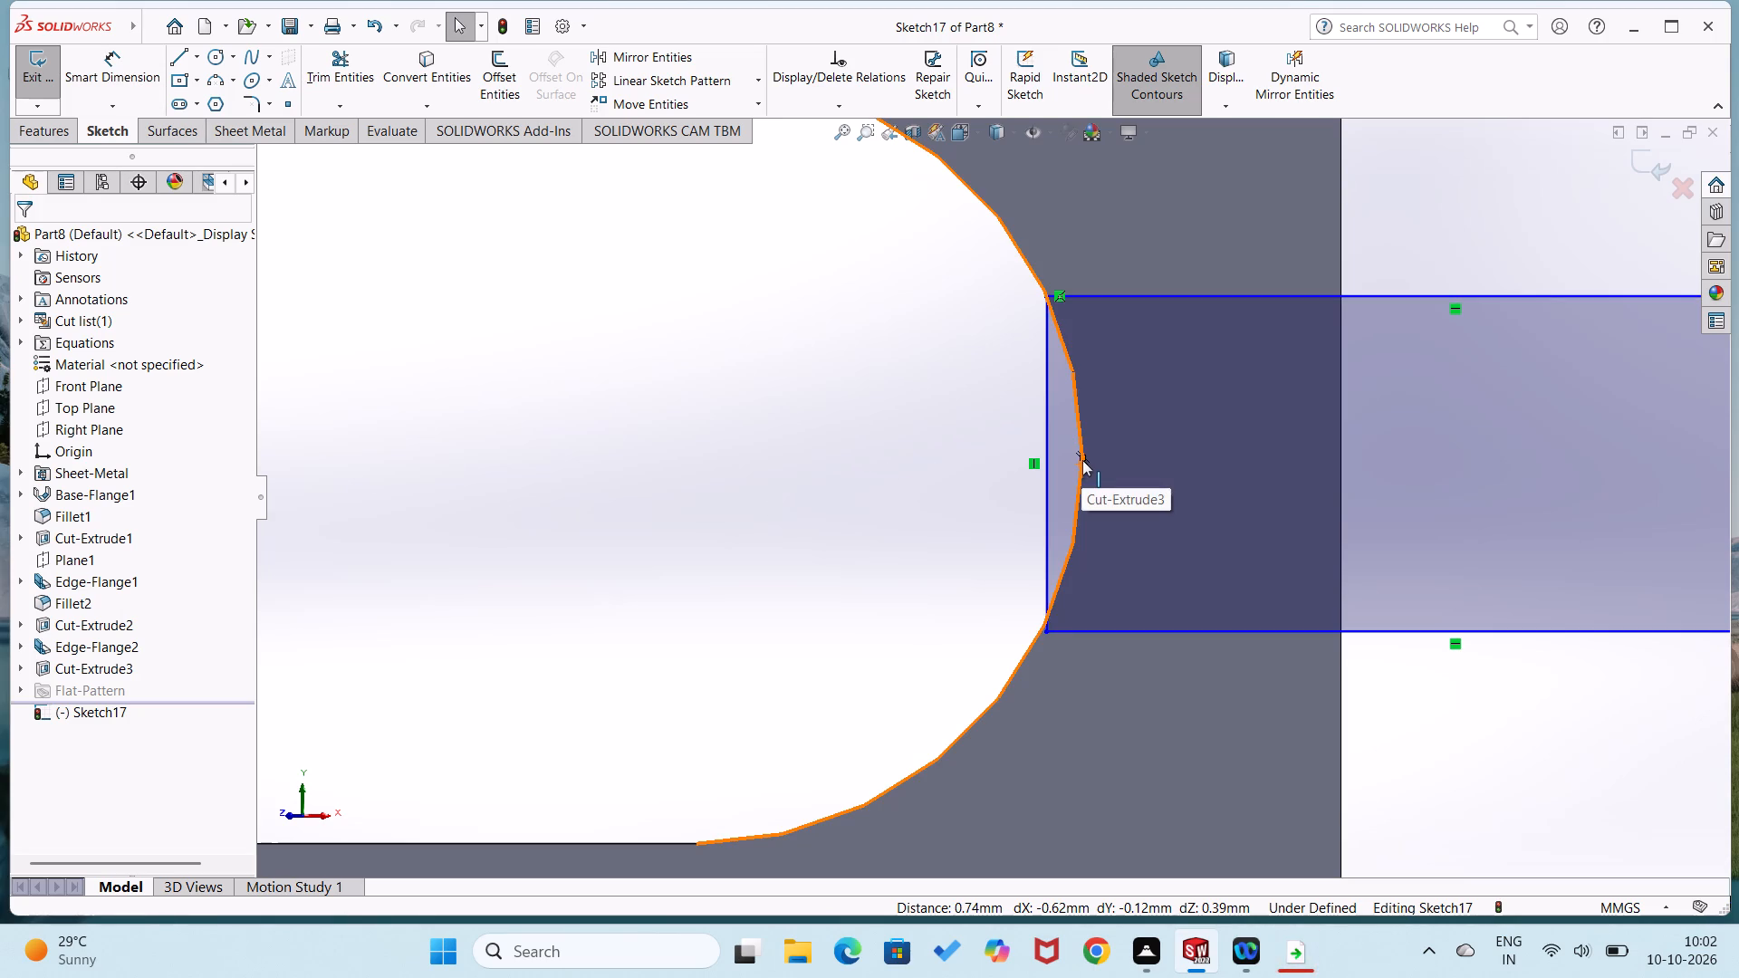
# Align the midpoint of the rectangle's inner side horizontally with the midpoint of the slot's outer arc.
pyautogui.click(1082, 460)
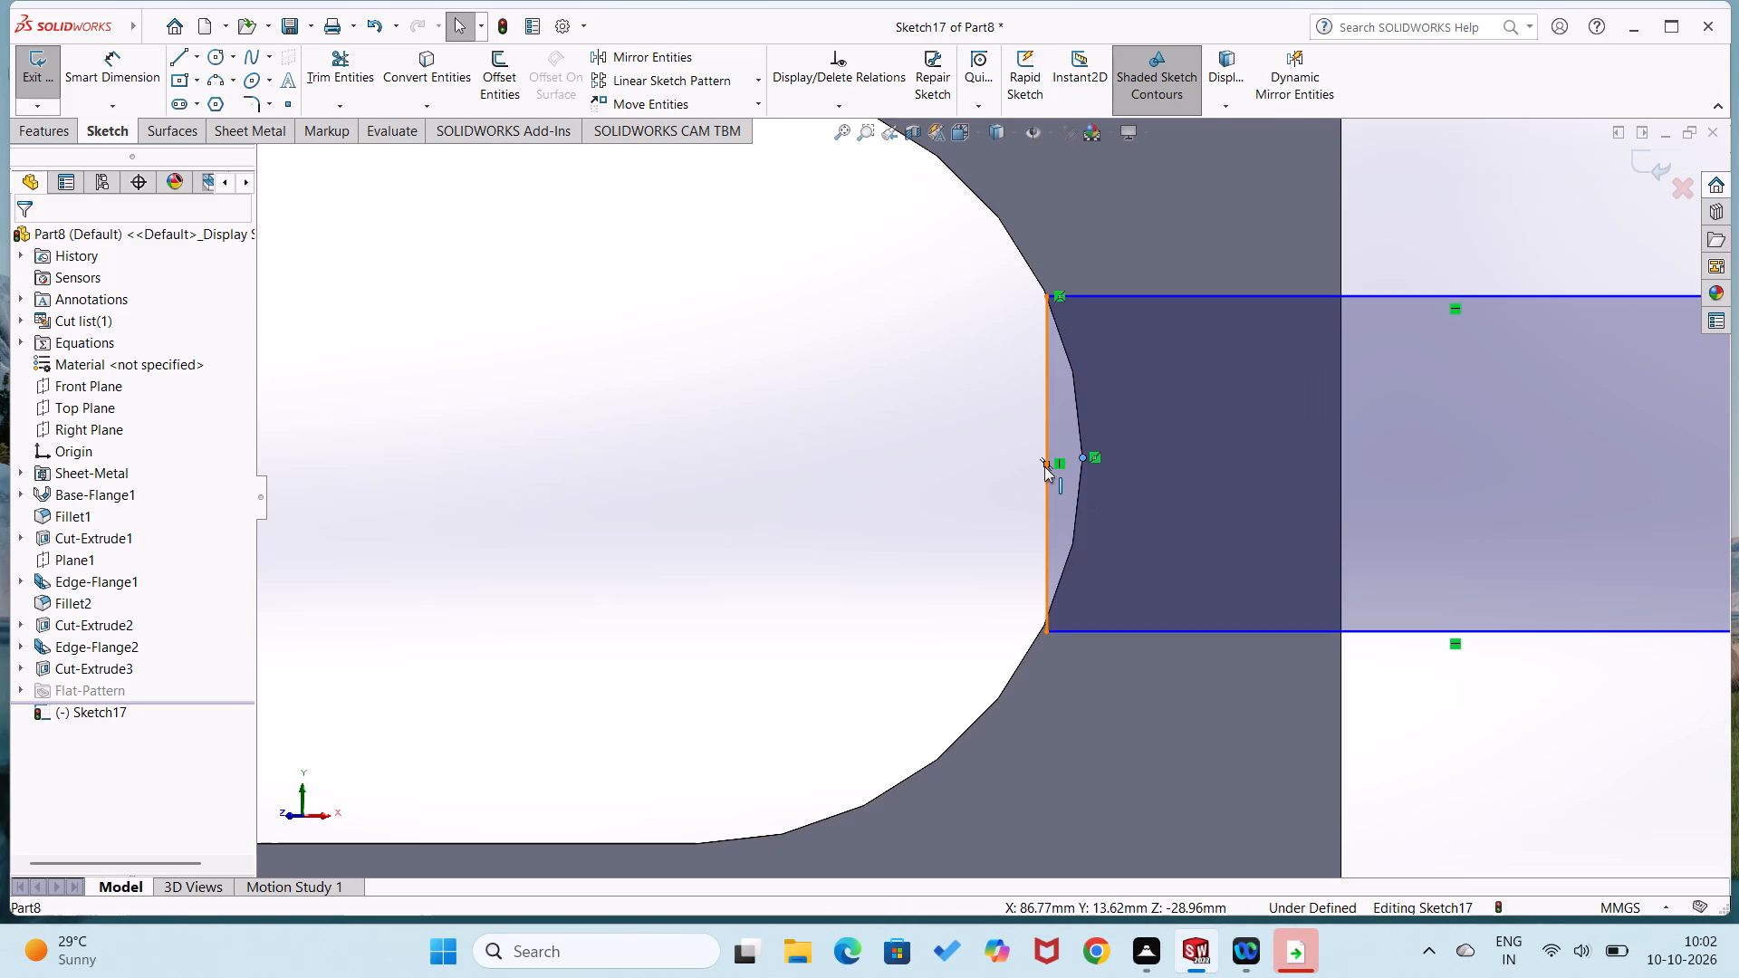
pyautogui.keyDown('ctrl'); pyautogui.click(1044, 466); pyautogui.keyUp('ctrl')
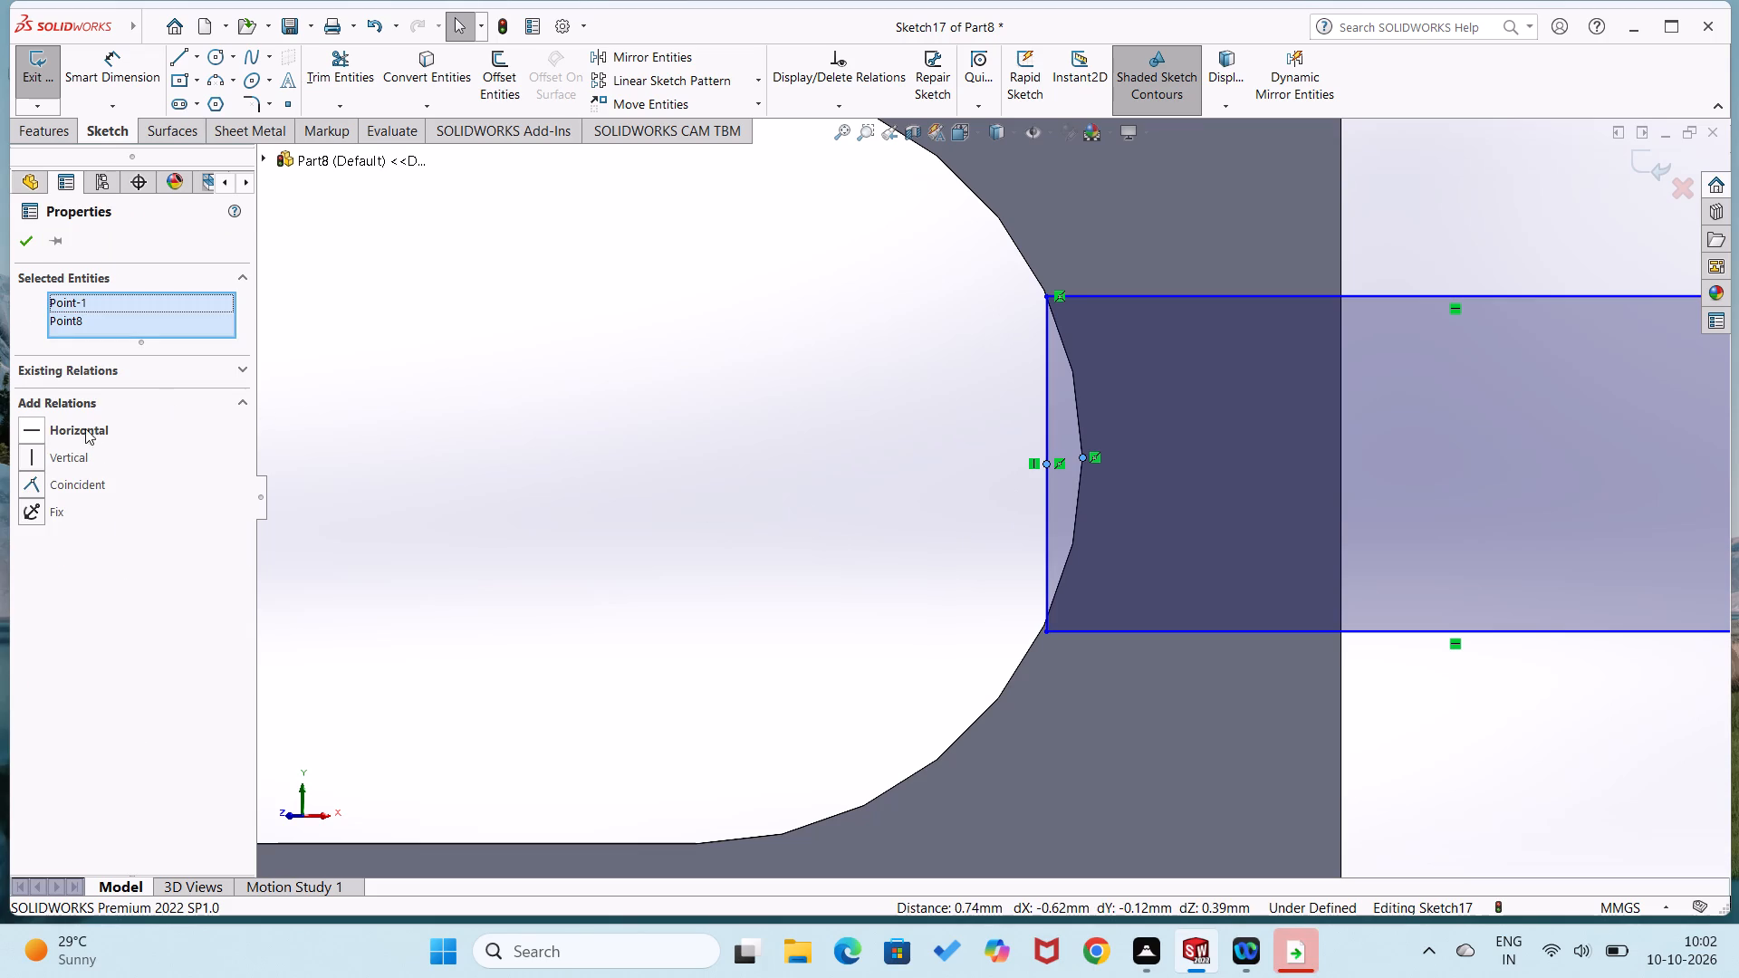
pyautogui.click(27, 426)
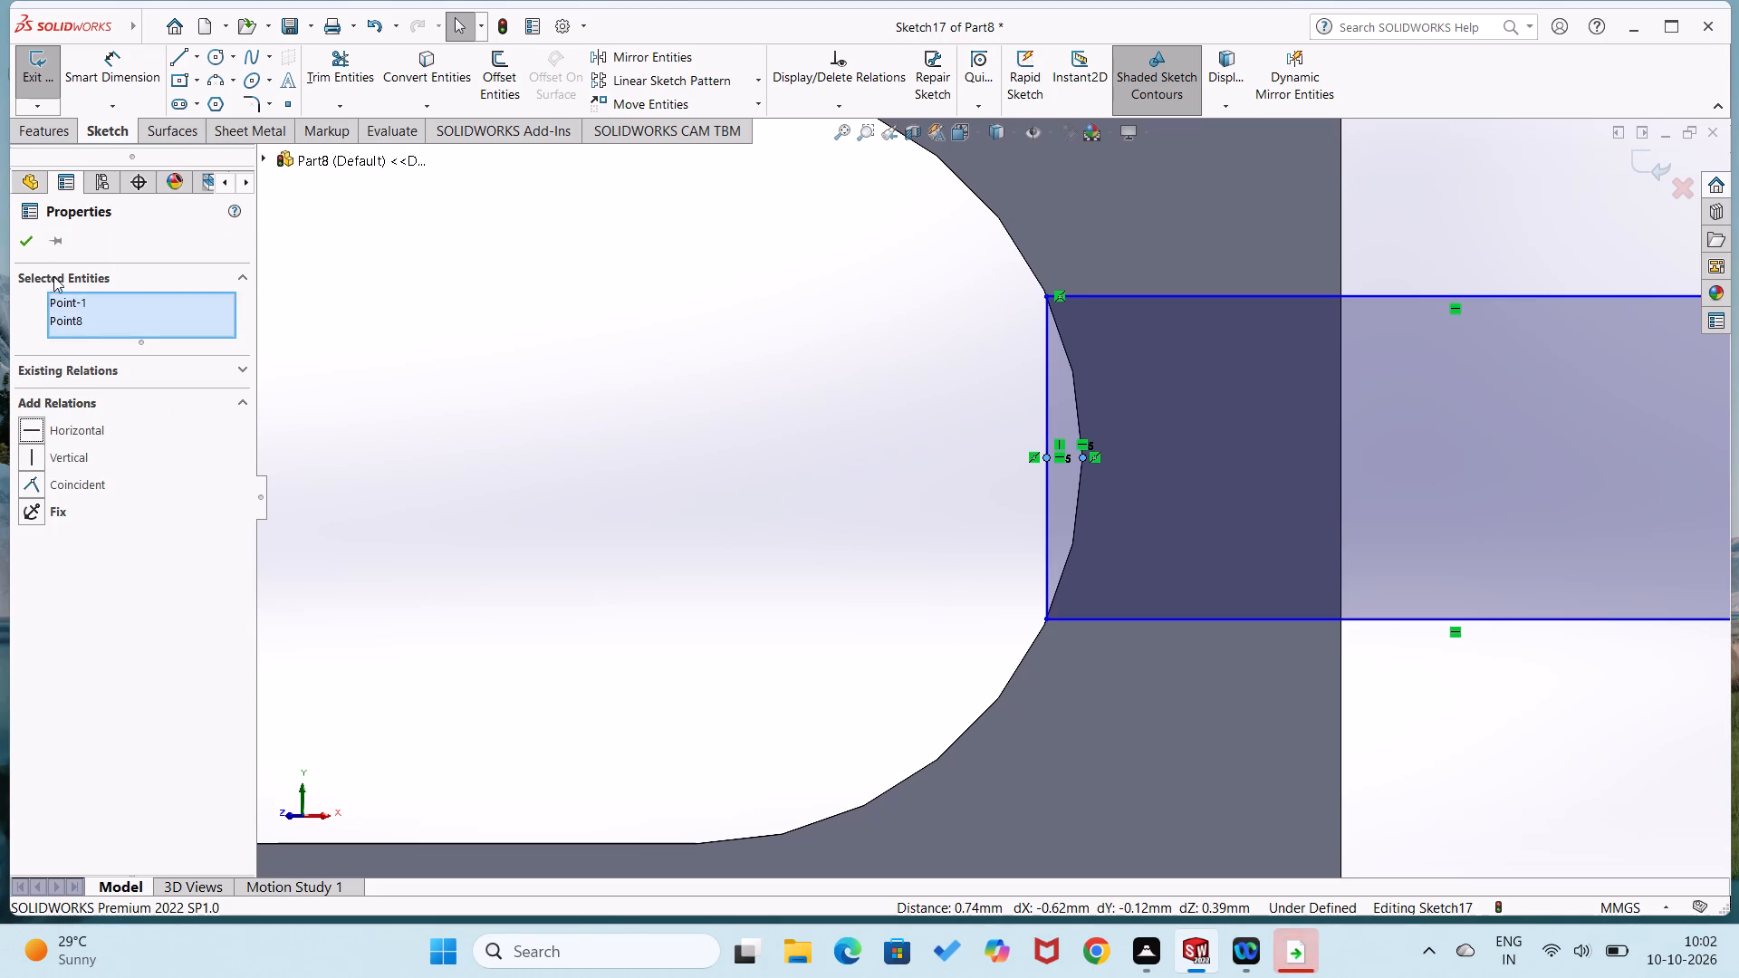
pyautogui.click(32, 235)
# Dimension the rectangle's inner side to 3 mm and its long side to 15 mm.
pyautogui.moveTo(989, 578); pyautogui.dragTo(1040, 350, button='right')
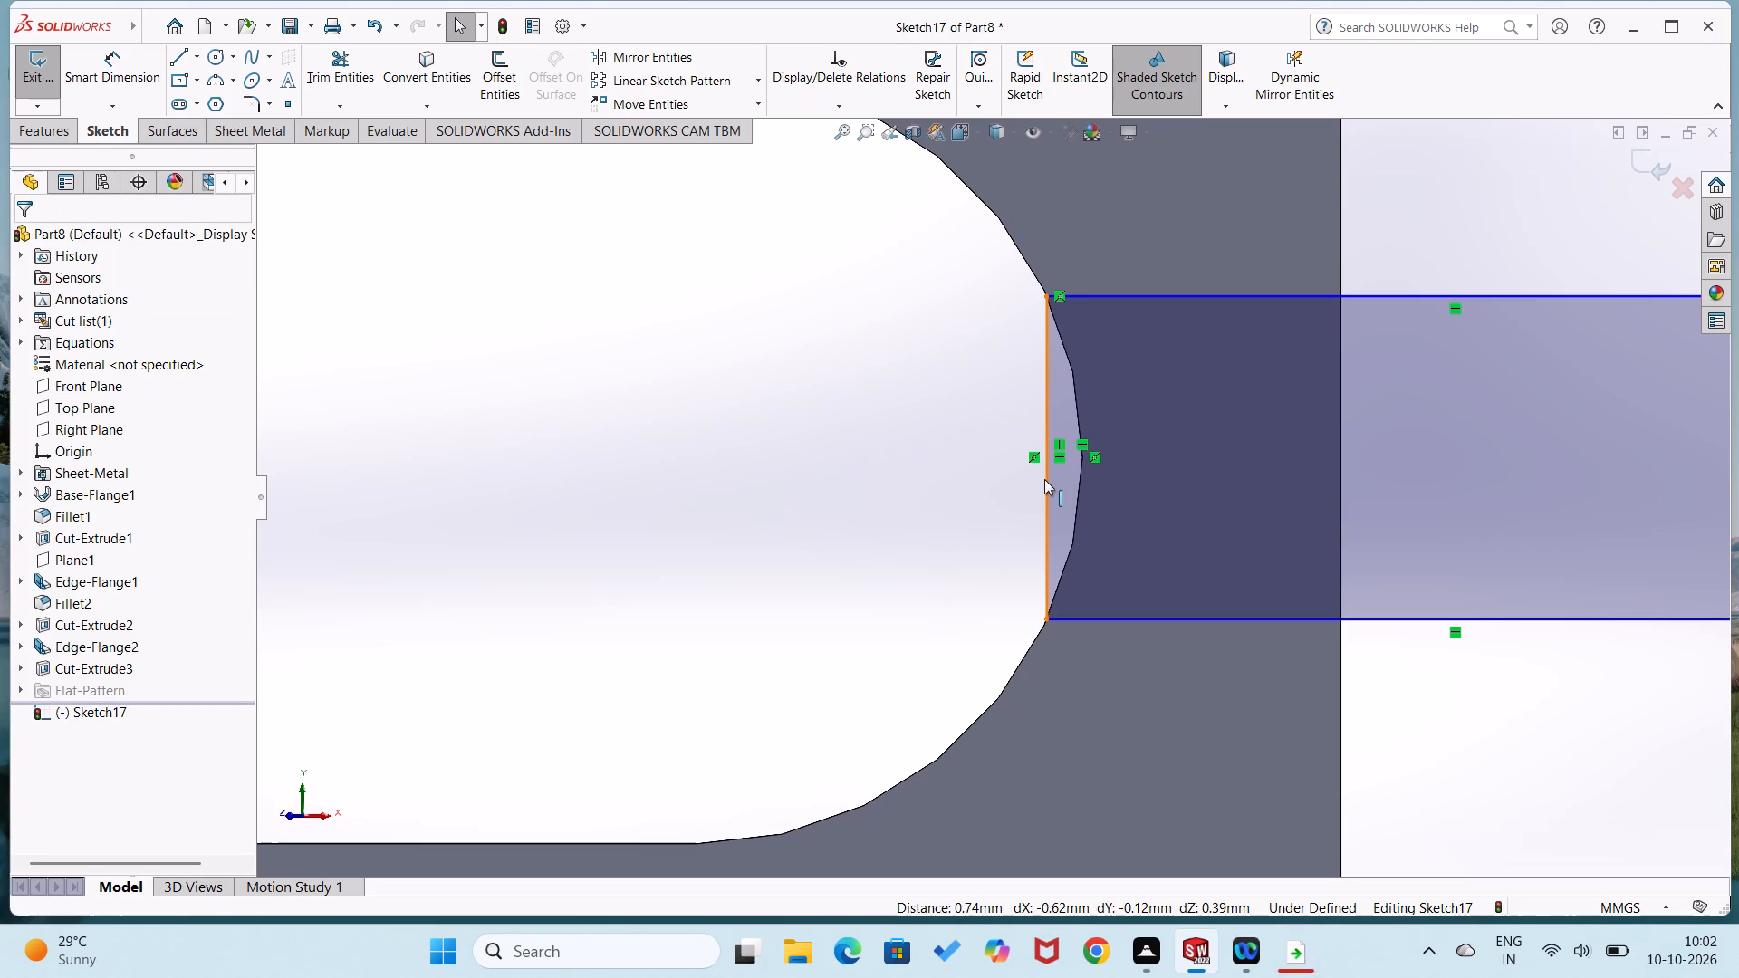
pyautogui.moveTo(954, 548); pyautogui.dragTo(975, 373, button='right')
pyautogui.click(1047, 506)
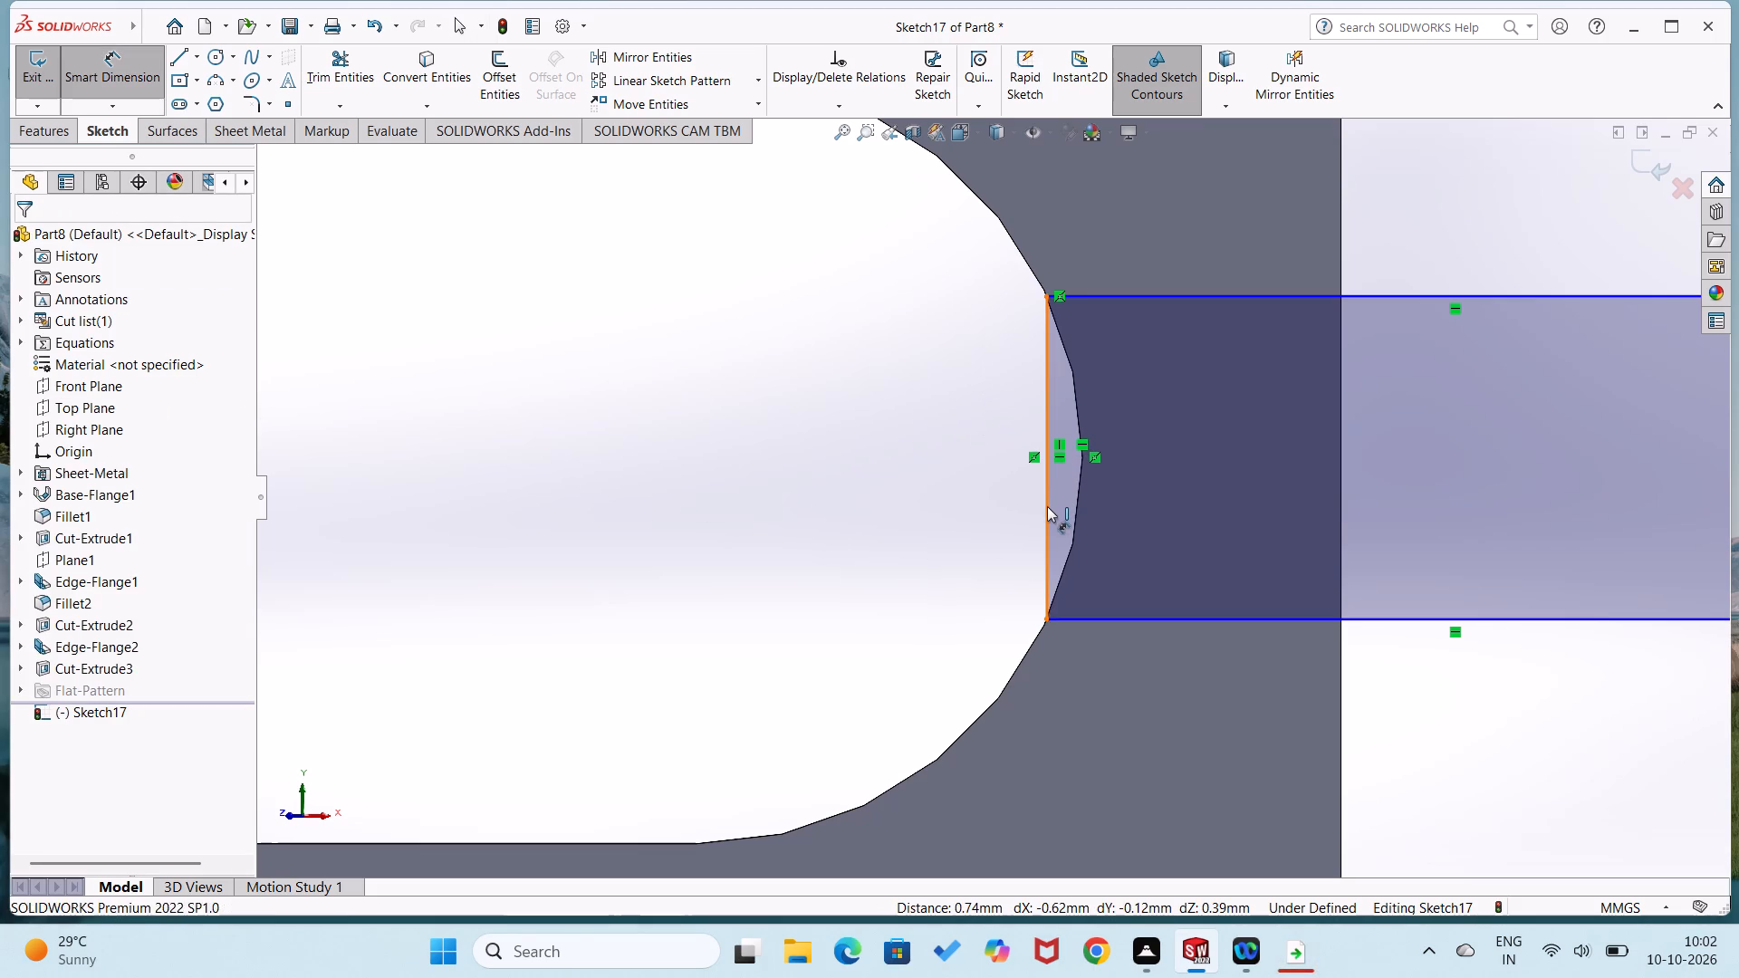
pyautogui.click(998, 513)
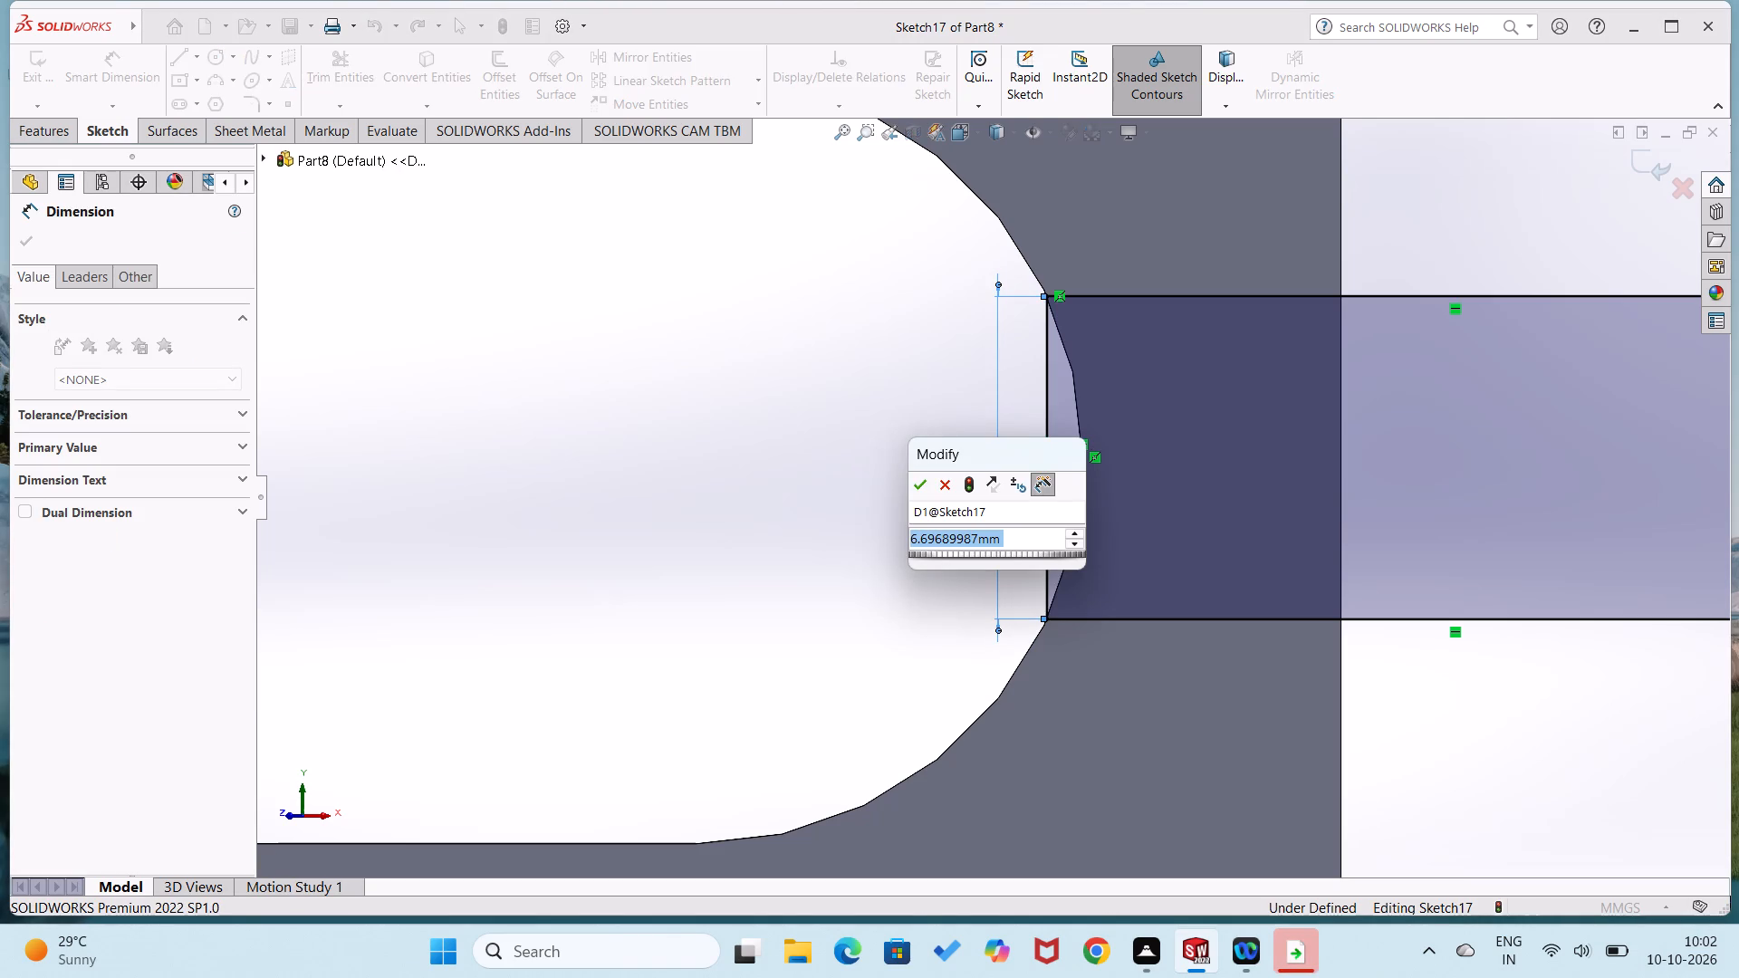
pyautogui.press('3')
pyautogui.press('Return')
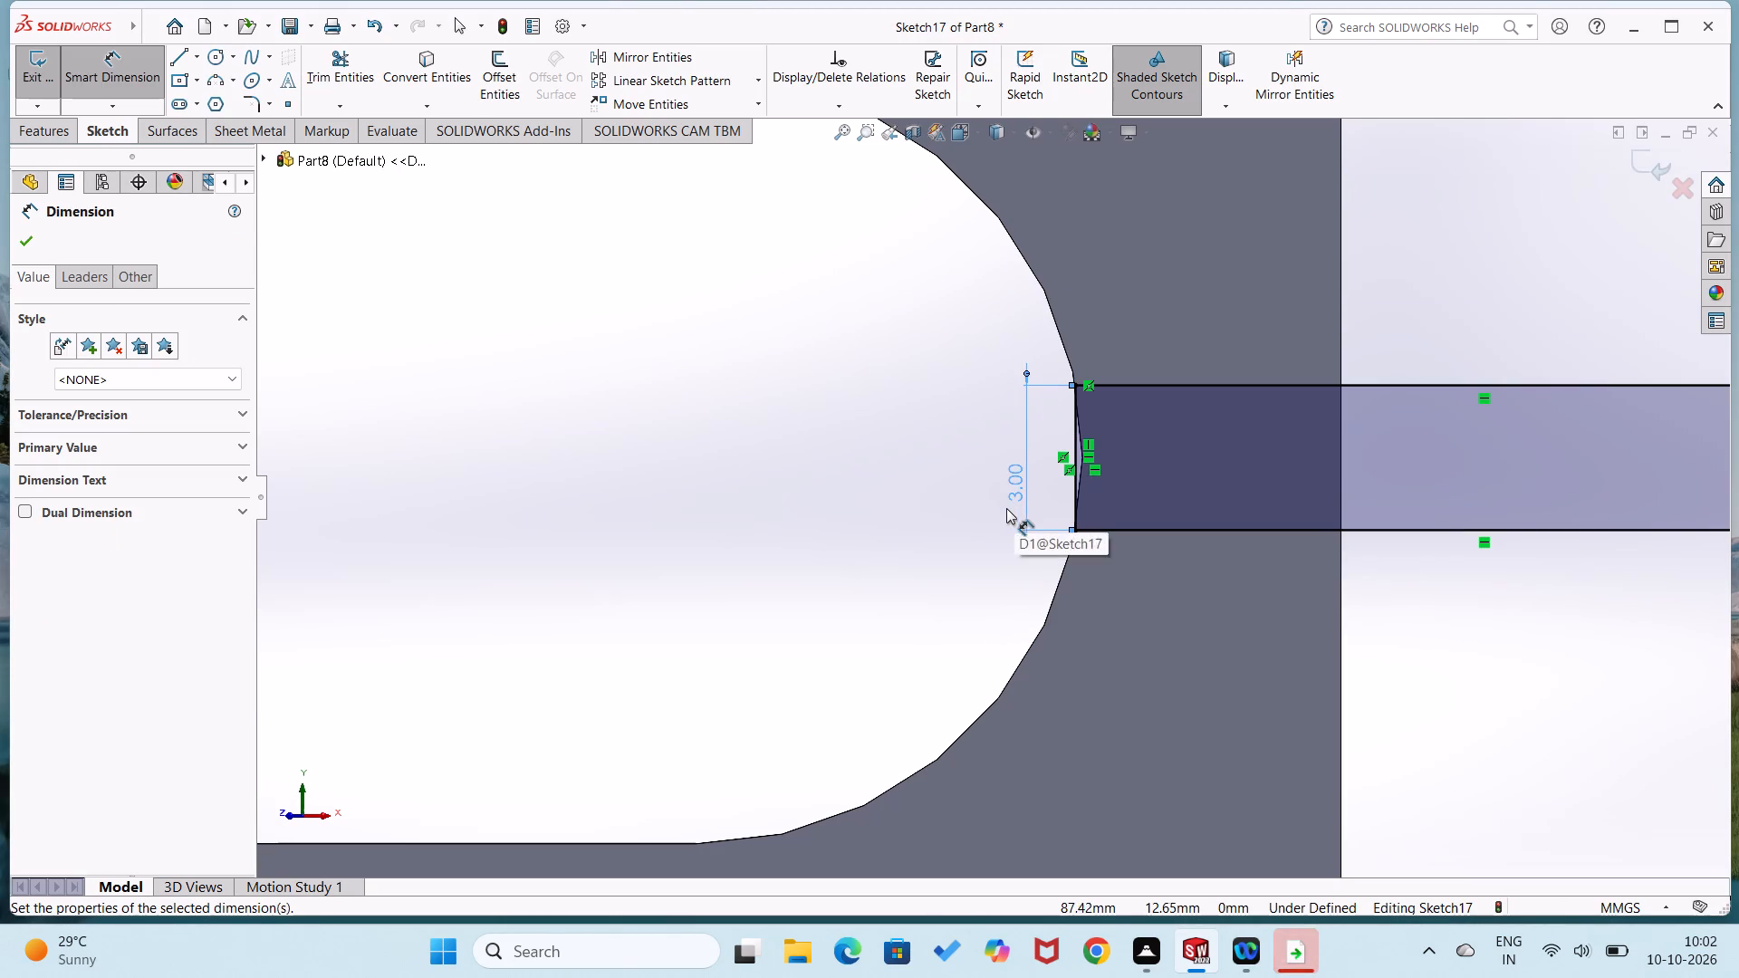
pyautogui.click(984, 523)
pyautogui.scroll(3, 1468, 592)
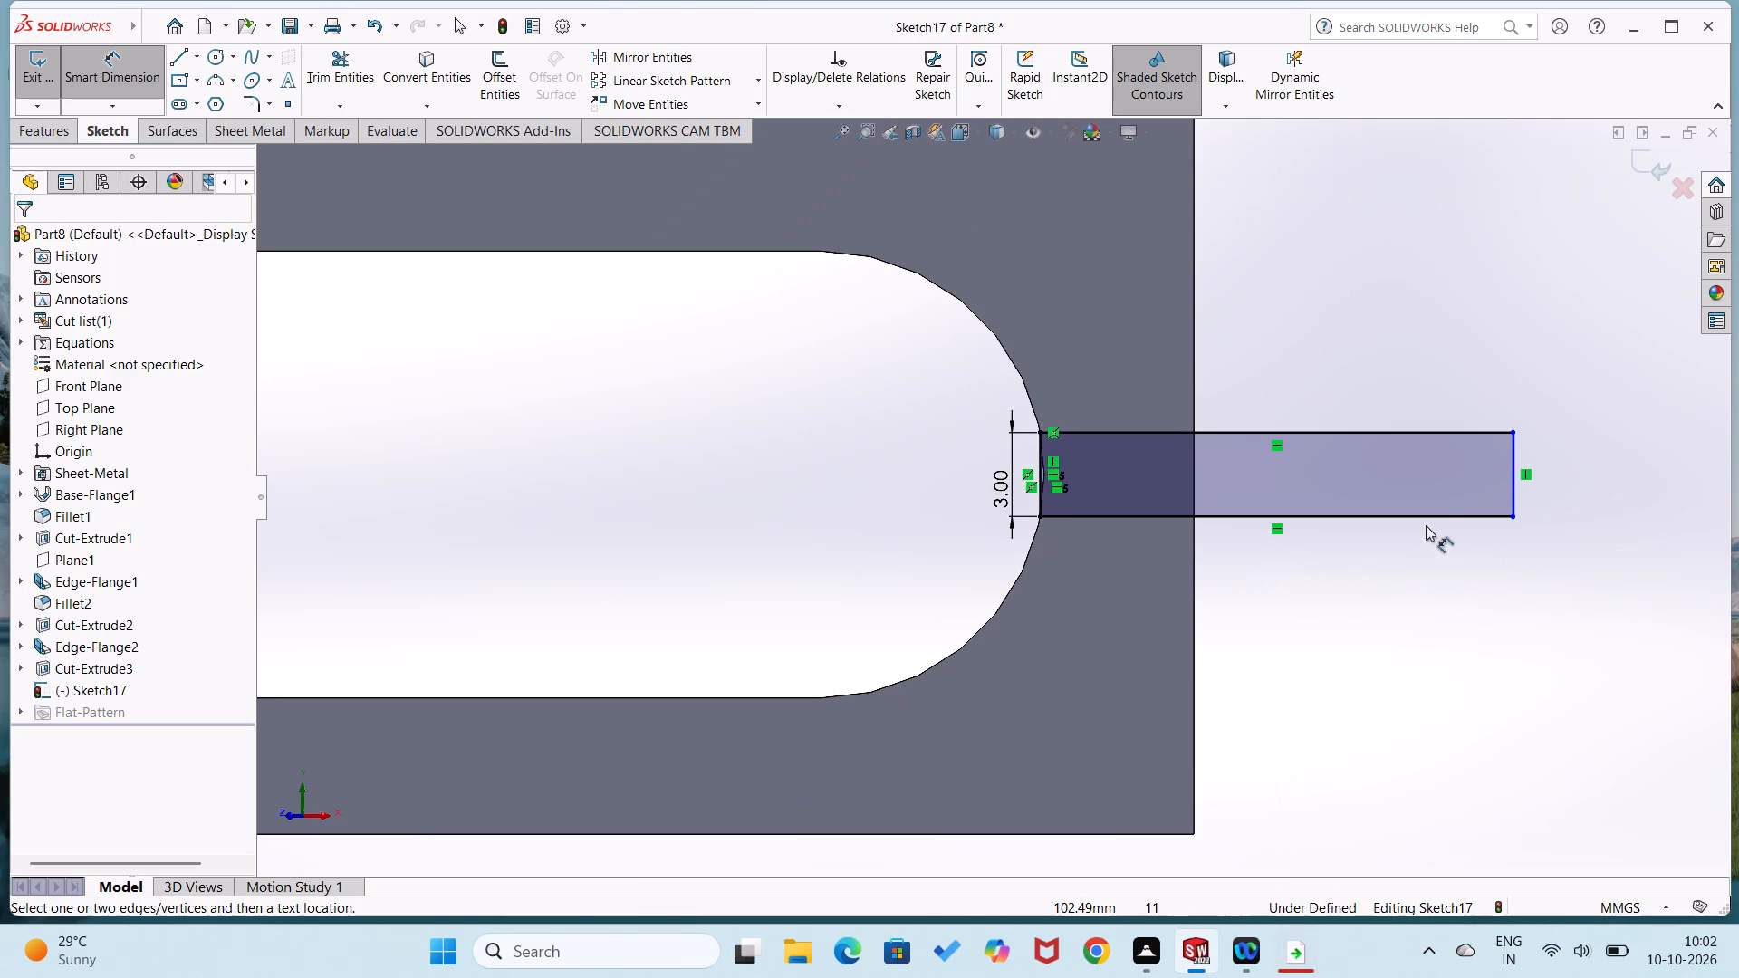
pyautogui.click(1428, 520)
pyautogui.click(1424, 572)
pyautogui.write('15')
pyautogui.press('Return')
pyautogui.click(1425, 648)
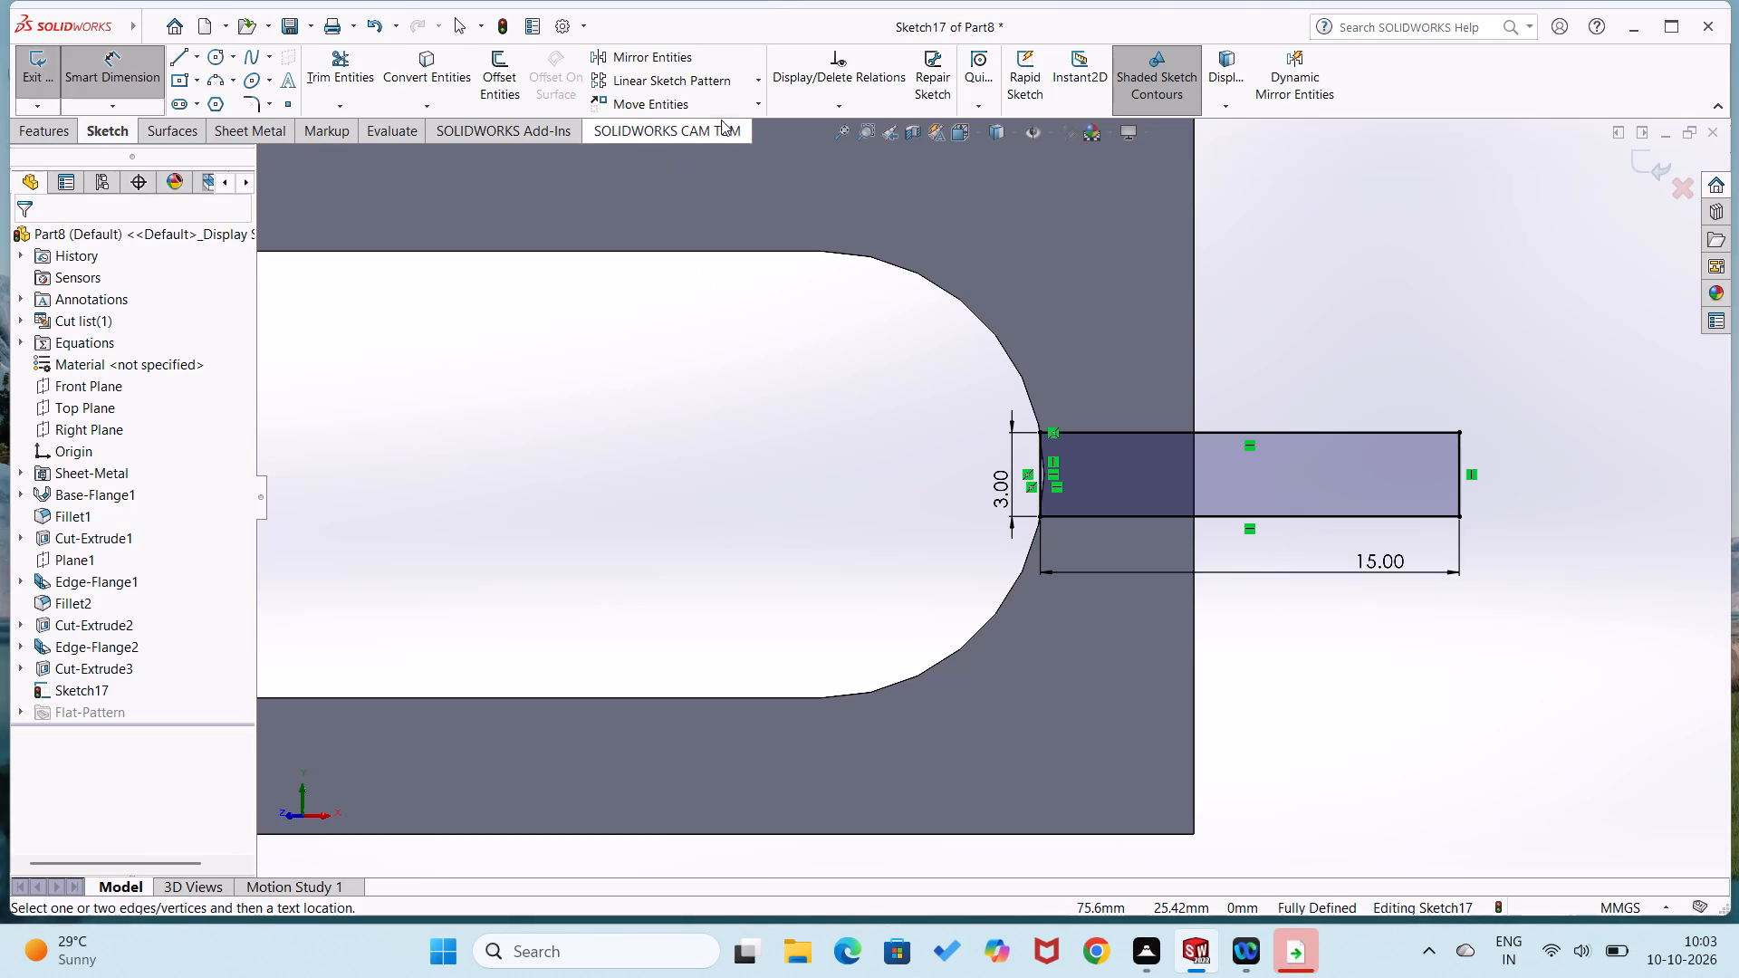
# Cut the rectangle through the flange's free end with a 10 mm blind sheet metal Extruded Cut, keeping Normal cut enabled.
pyautogui.click(253, 144)
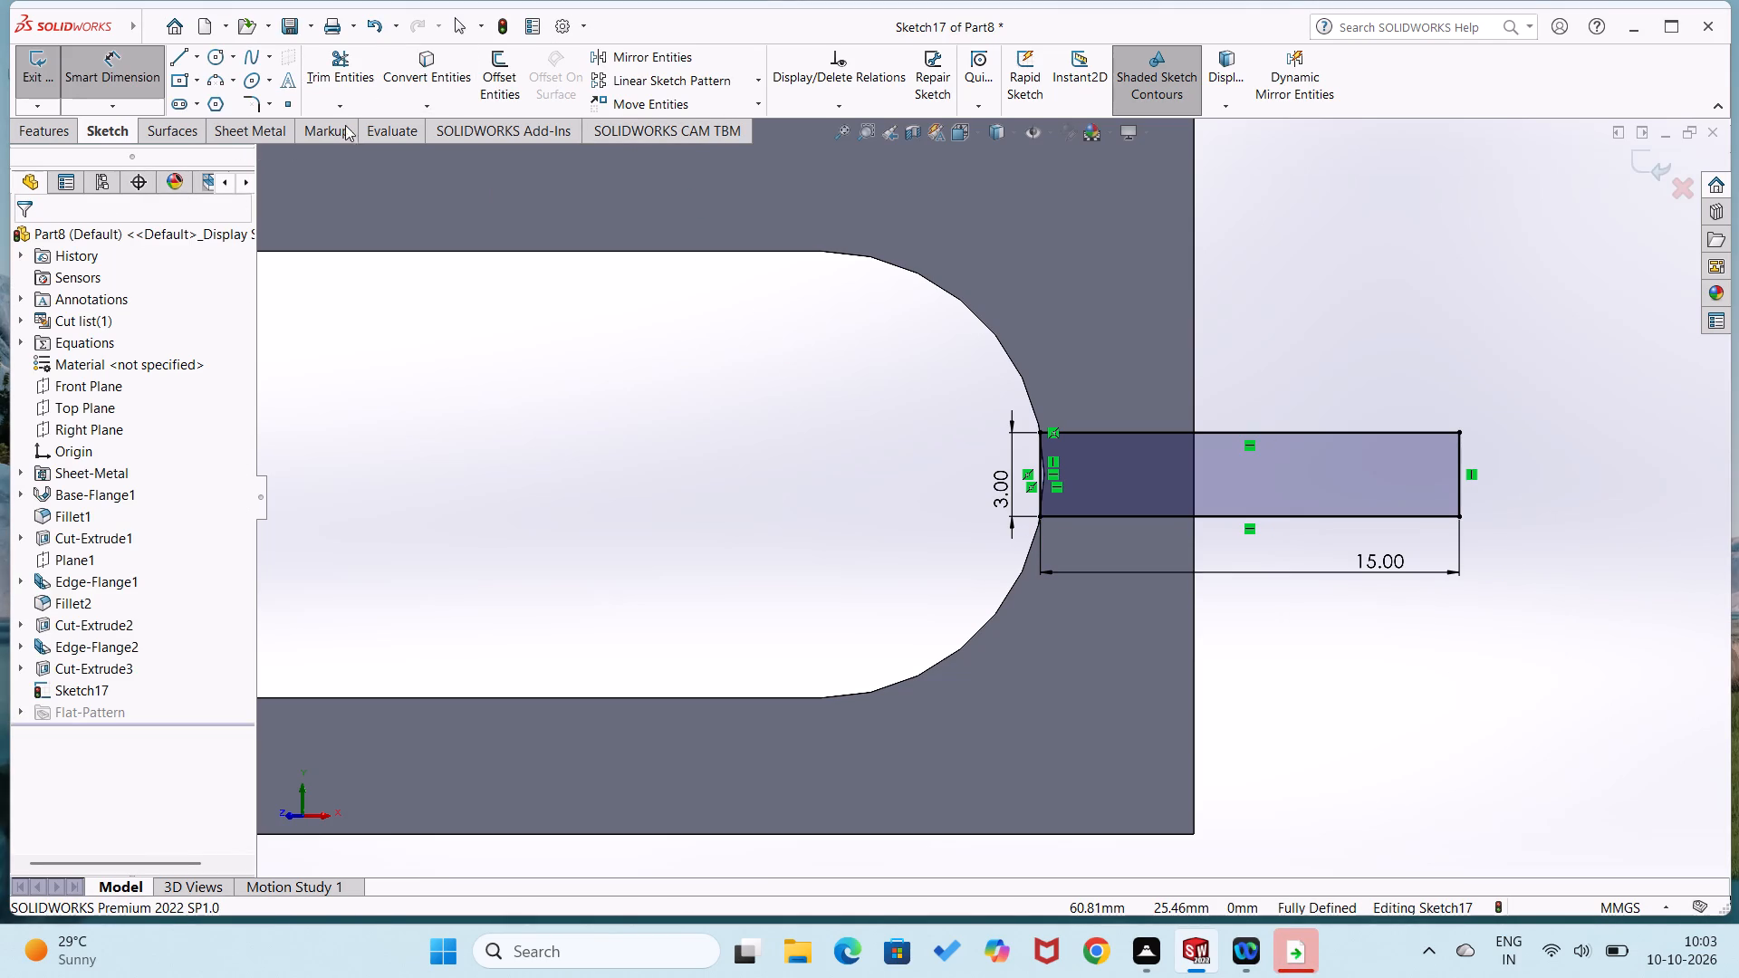
pyautogui.click(259, 140)
pyautogui.click(762, 61)
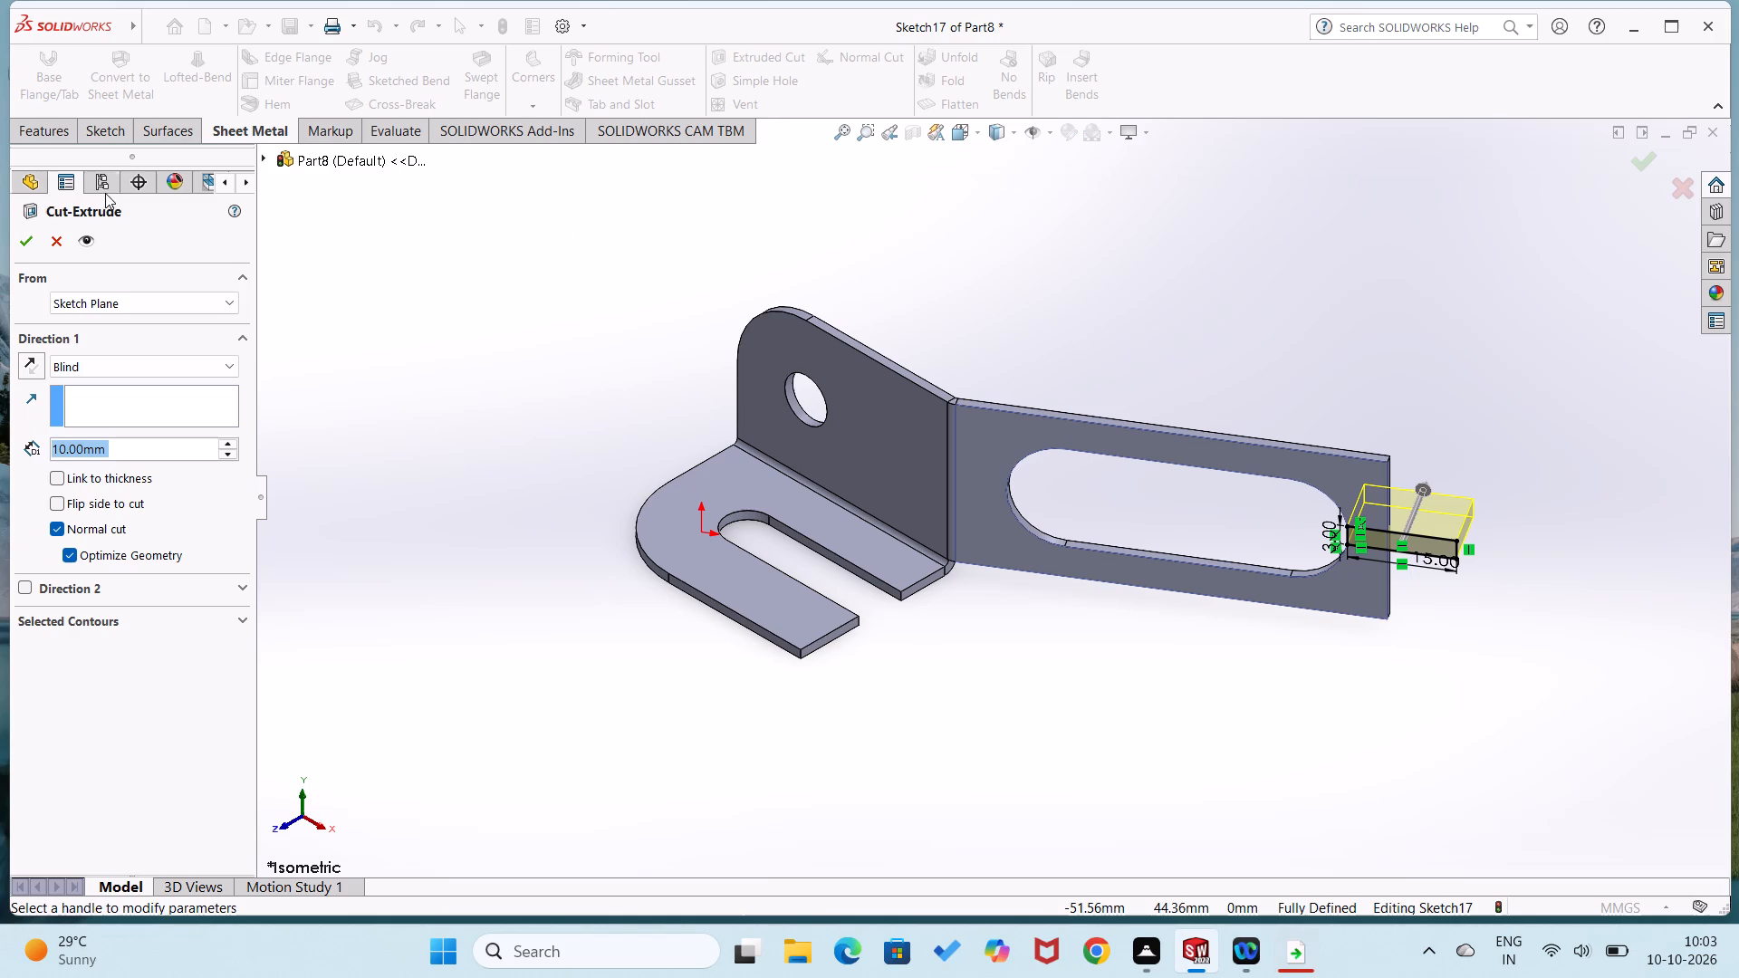
pyautogui.click(23, 242)
pyautogui.click(360, 335)
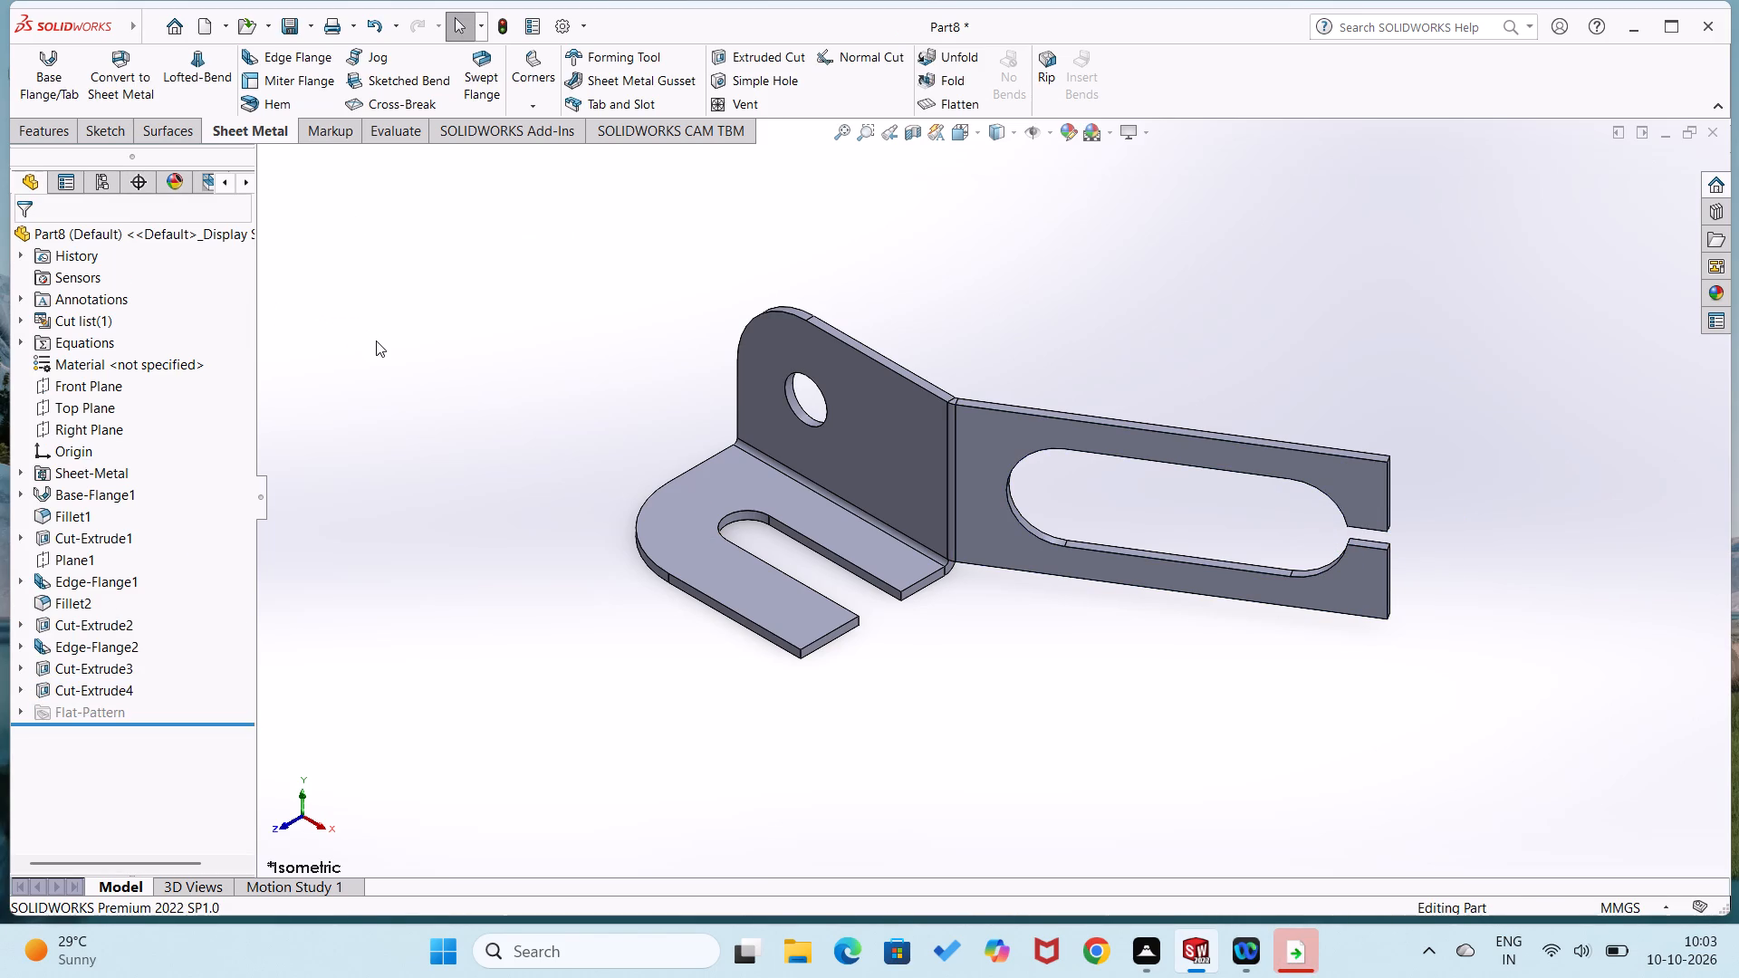
# Inspect the finished bracket in the standard orthographic and isometric views and in a four-view layout, ending in a single isometric view.
pyautogui.hotkey('ctrl', '7')
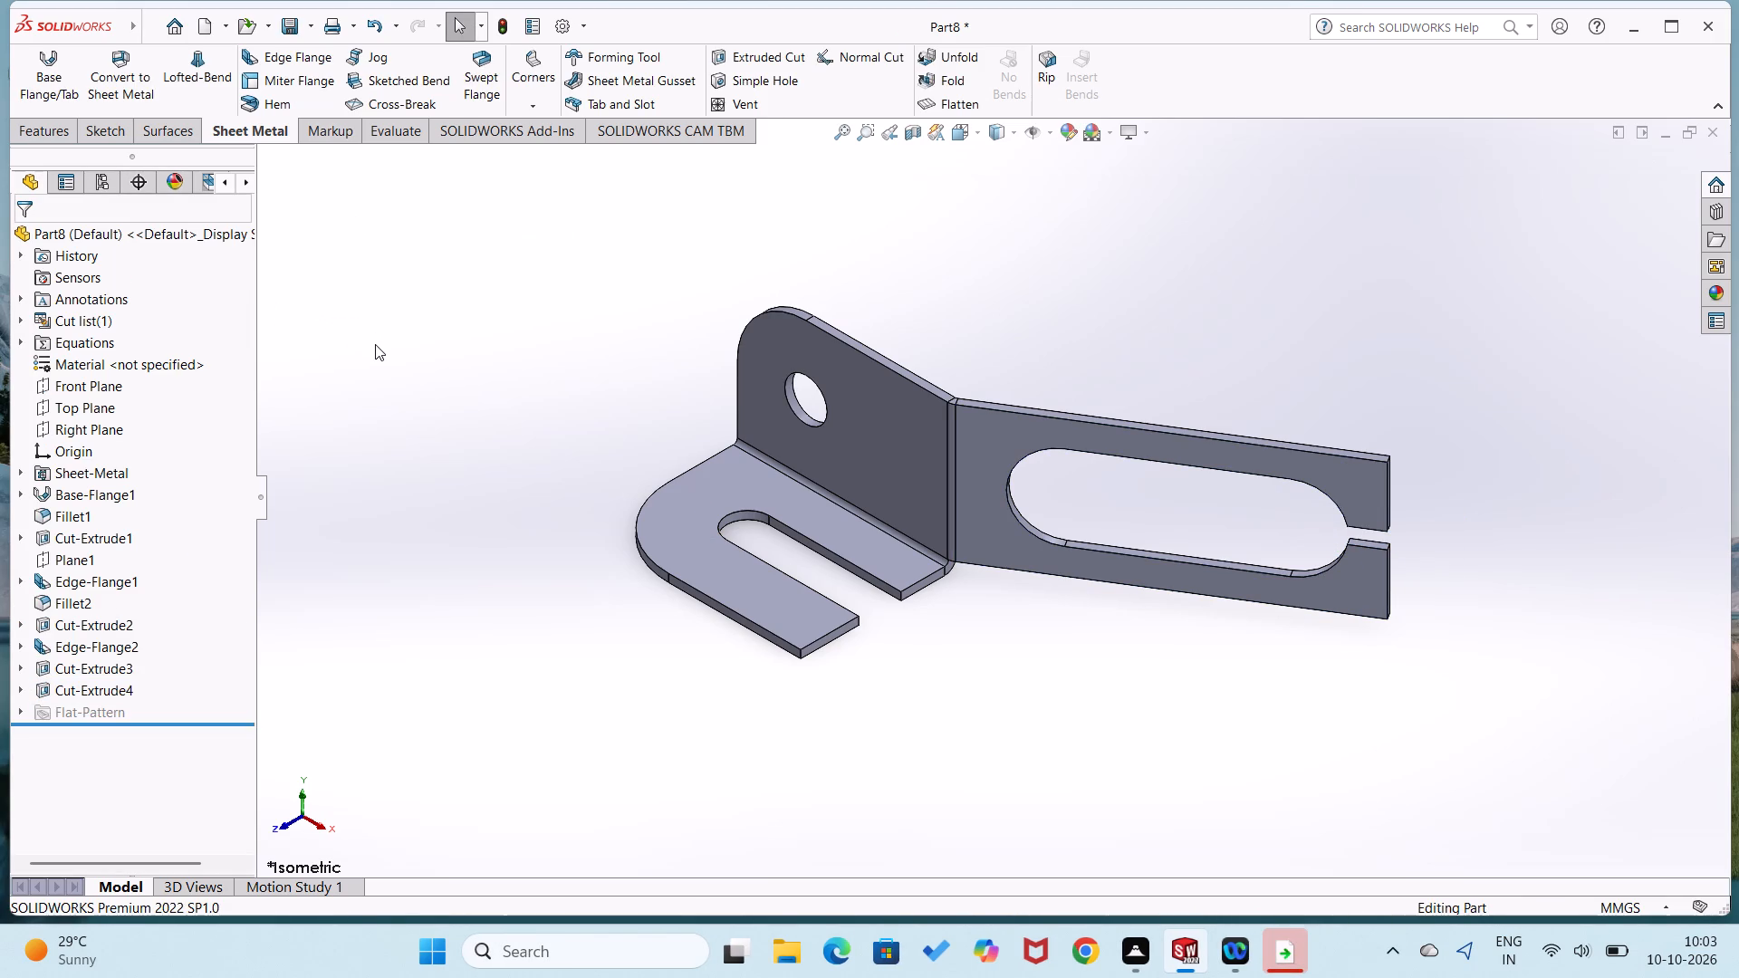
pyautogui.hotkey('ctrl', '7')
pyautogui.hotkey('ctrl', '1')
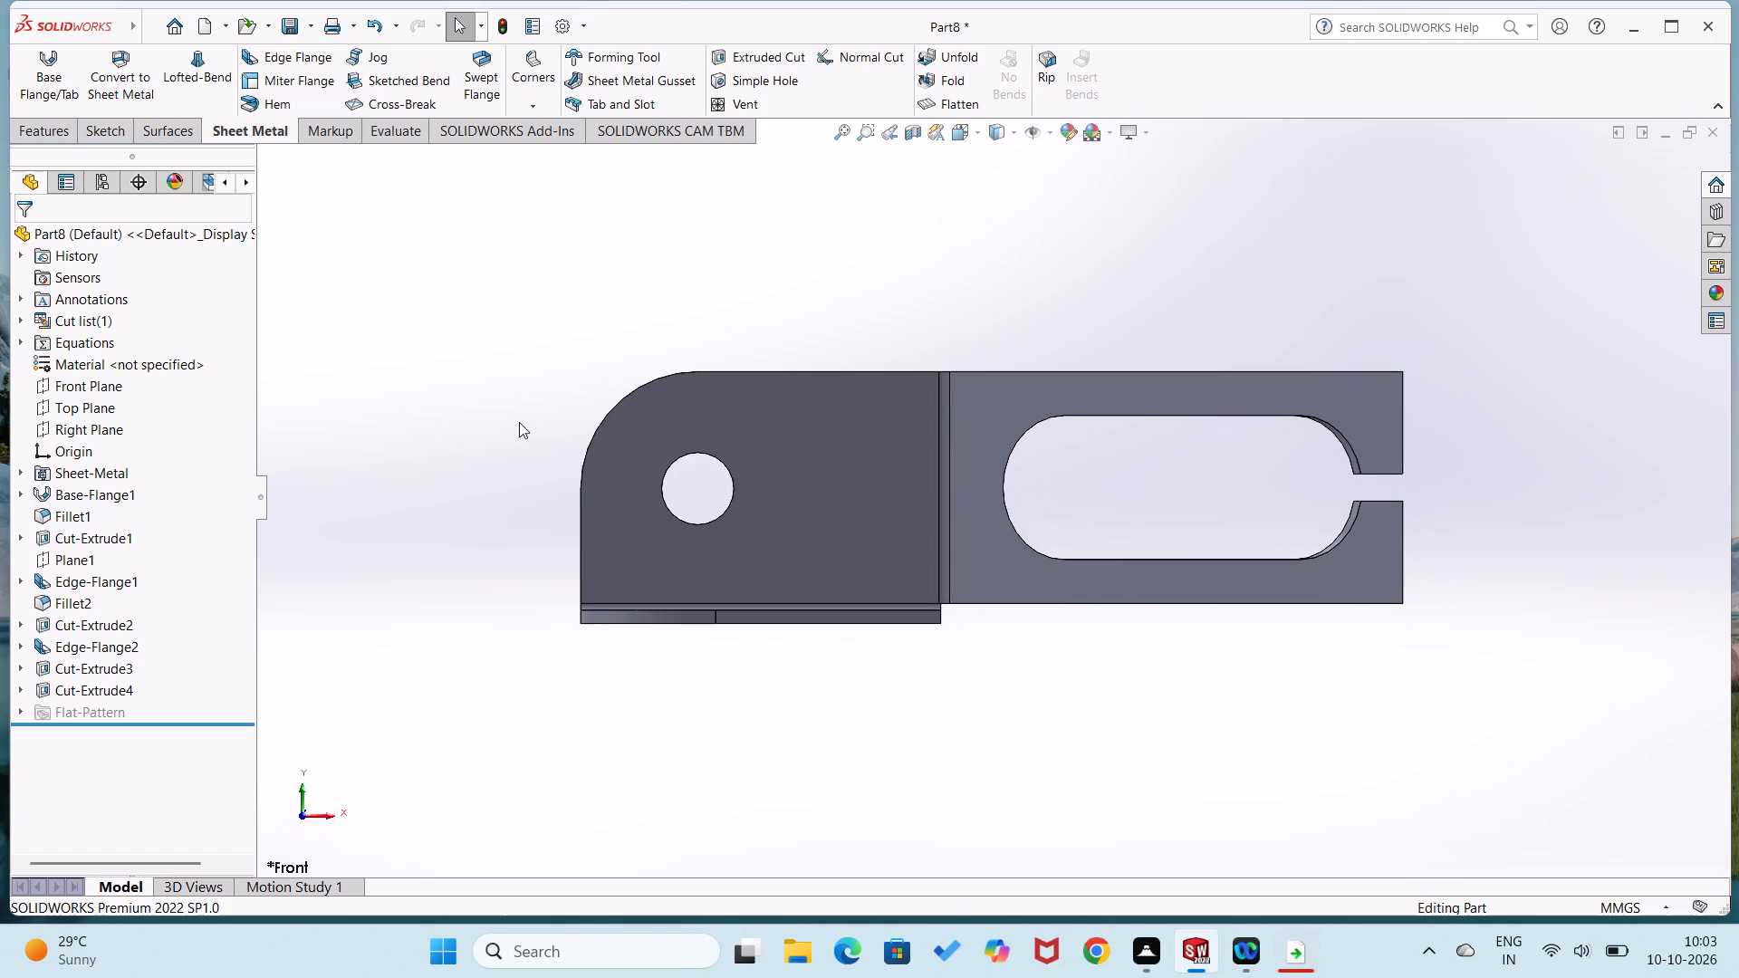
pyautogui.hotkey('ctrl', '2')
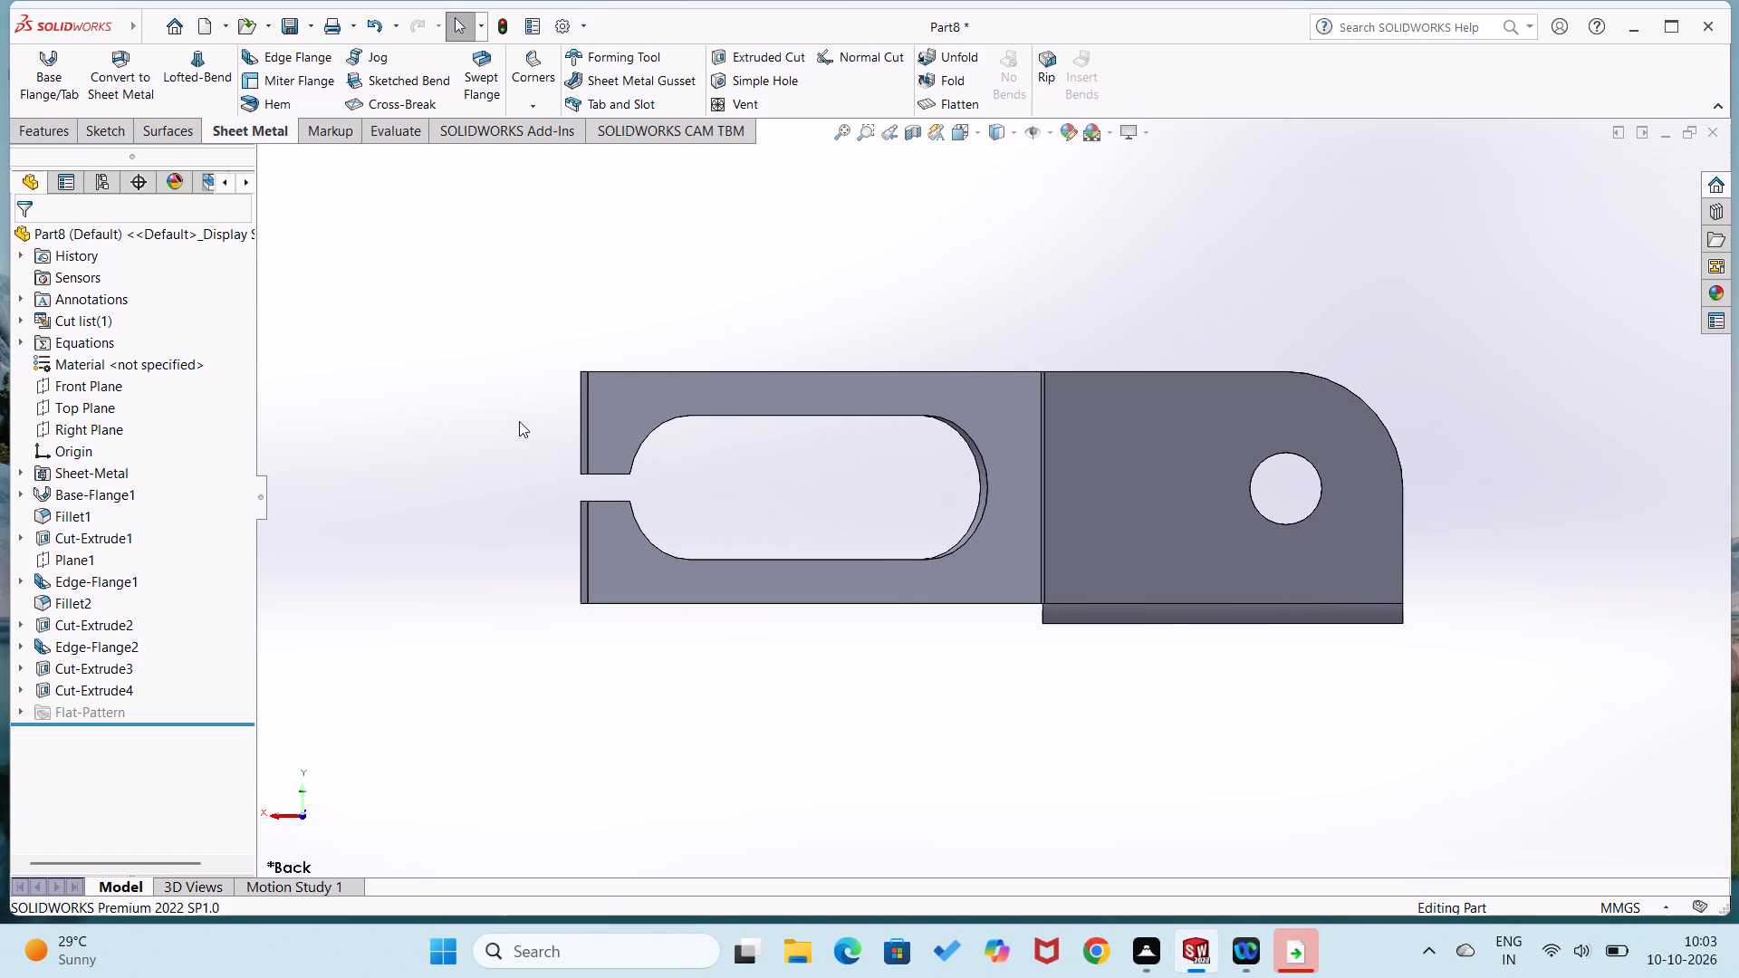
pyautogui.hotkey('ctrl', '3')
pyautogui.hotkey('ctrl', '4')
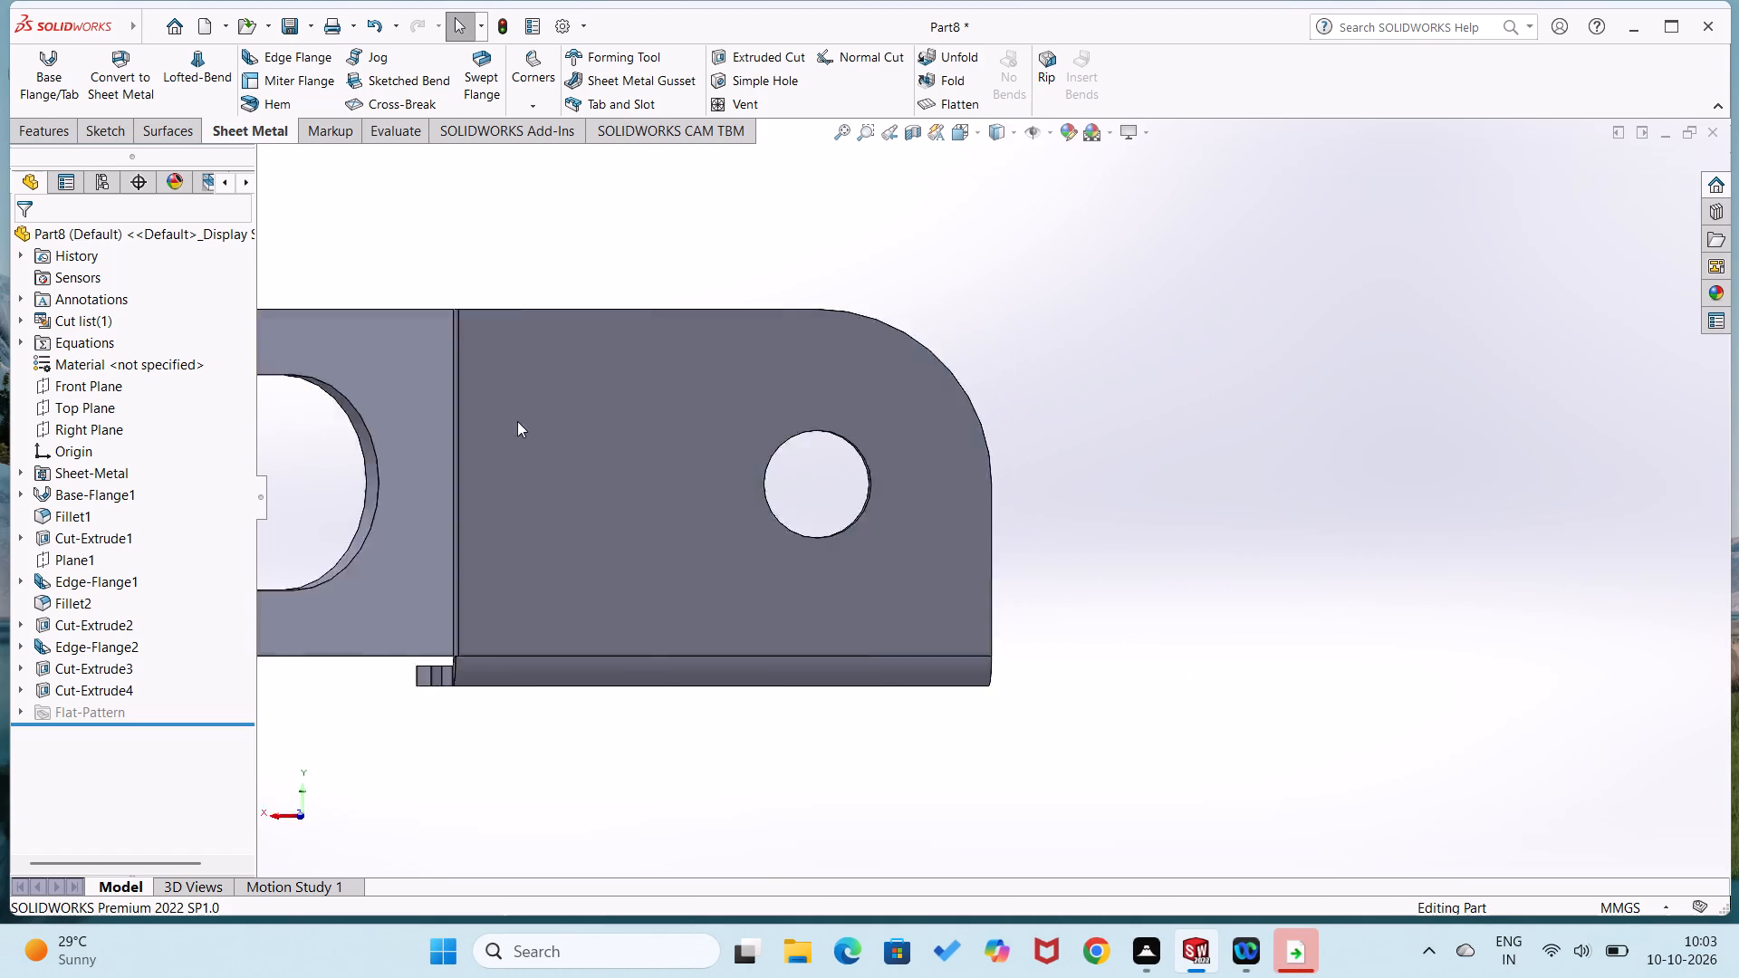
pyautogui.hotkey('ctrl', '5')
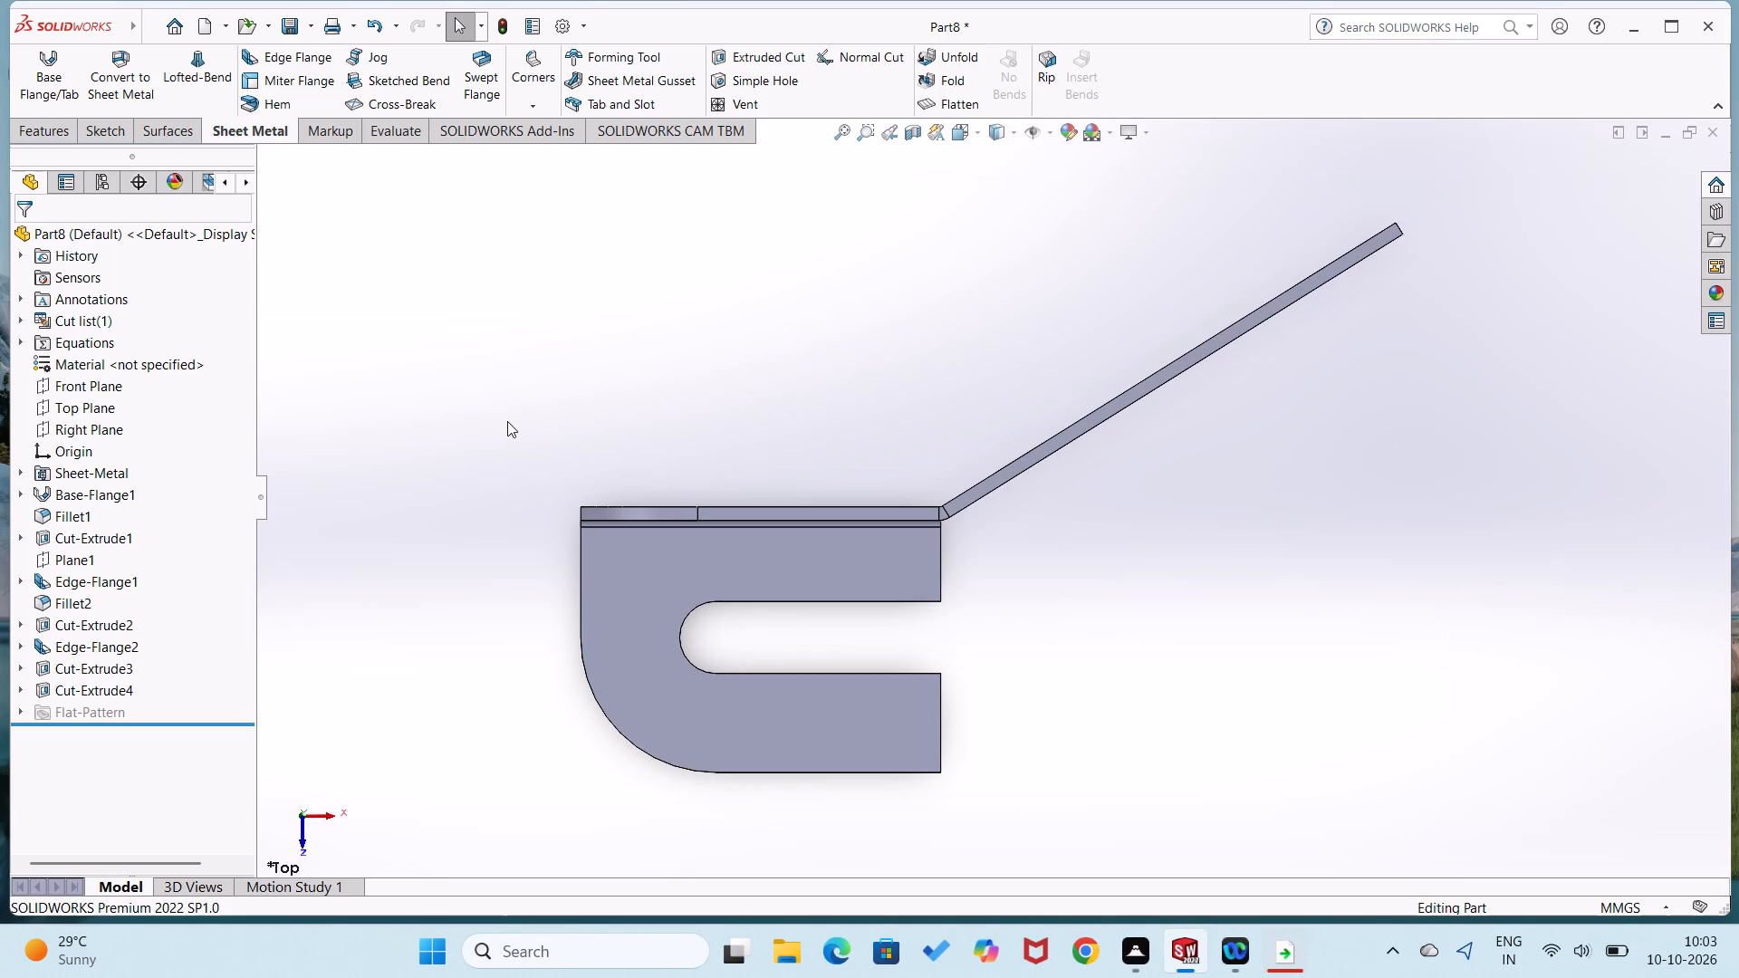
pyautogui.hotkey('ctrl', '6')
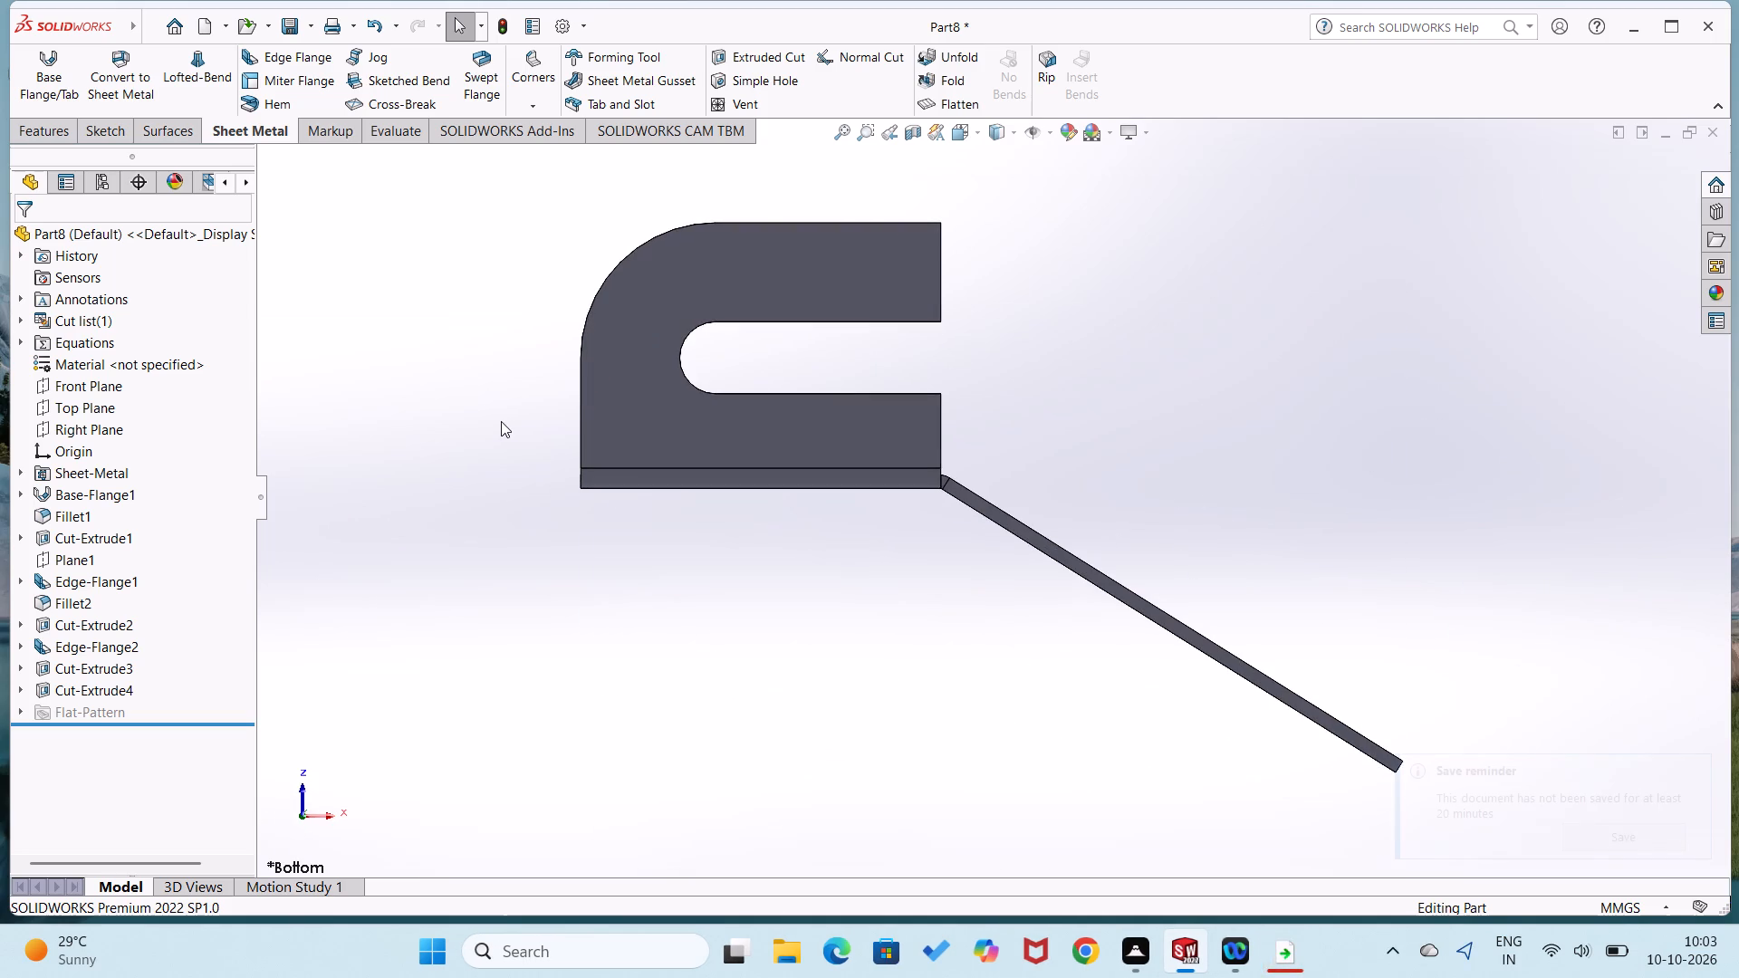
pyautogui.hotkey('ctrl', '7')
pyautogui.press('space')
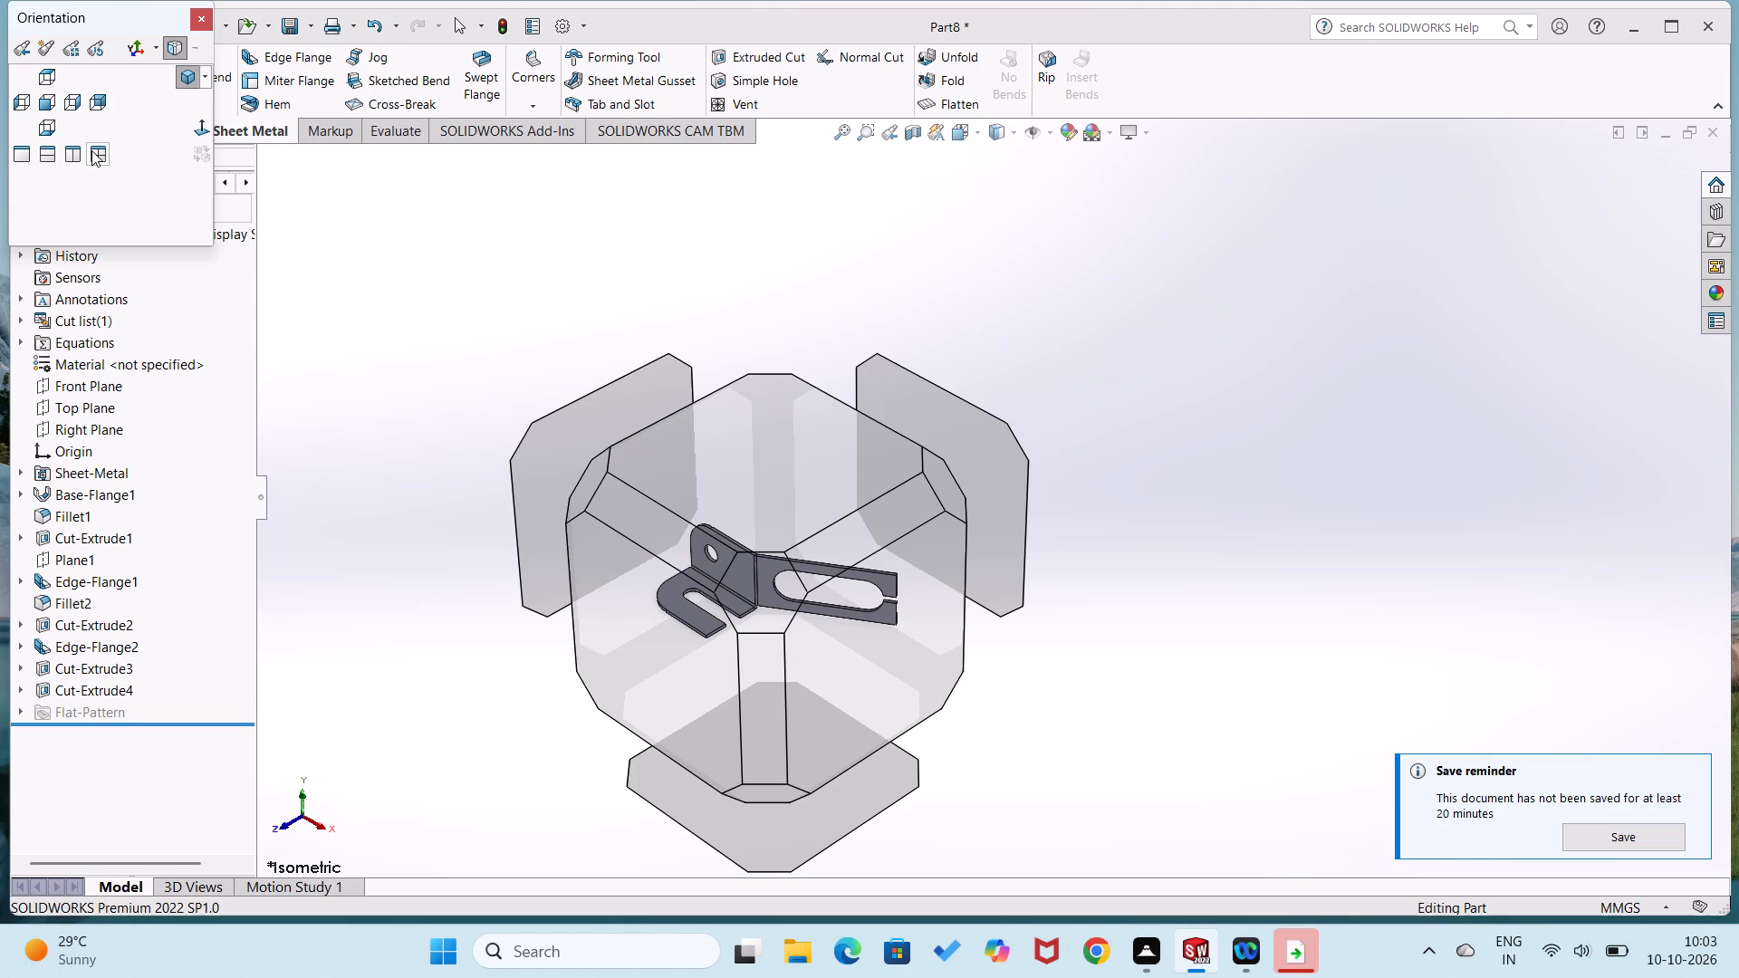
pyautogui.click(91, 150)
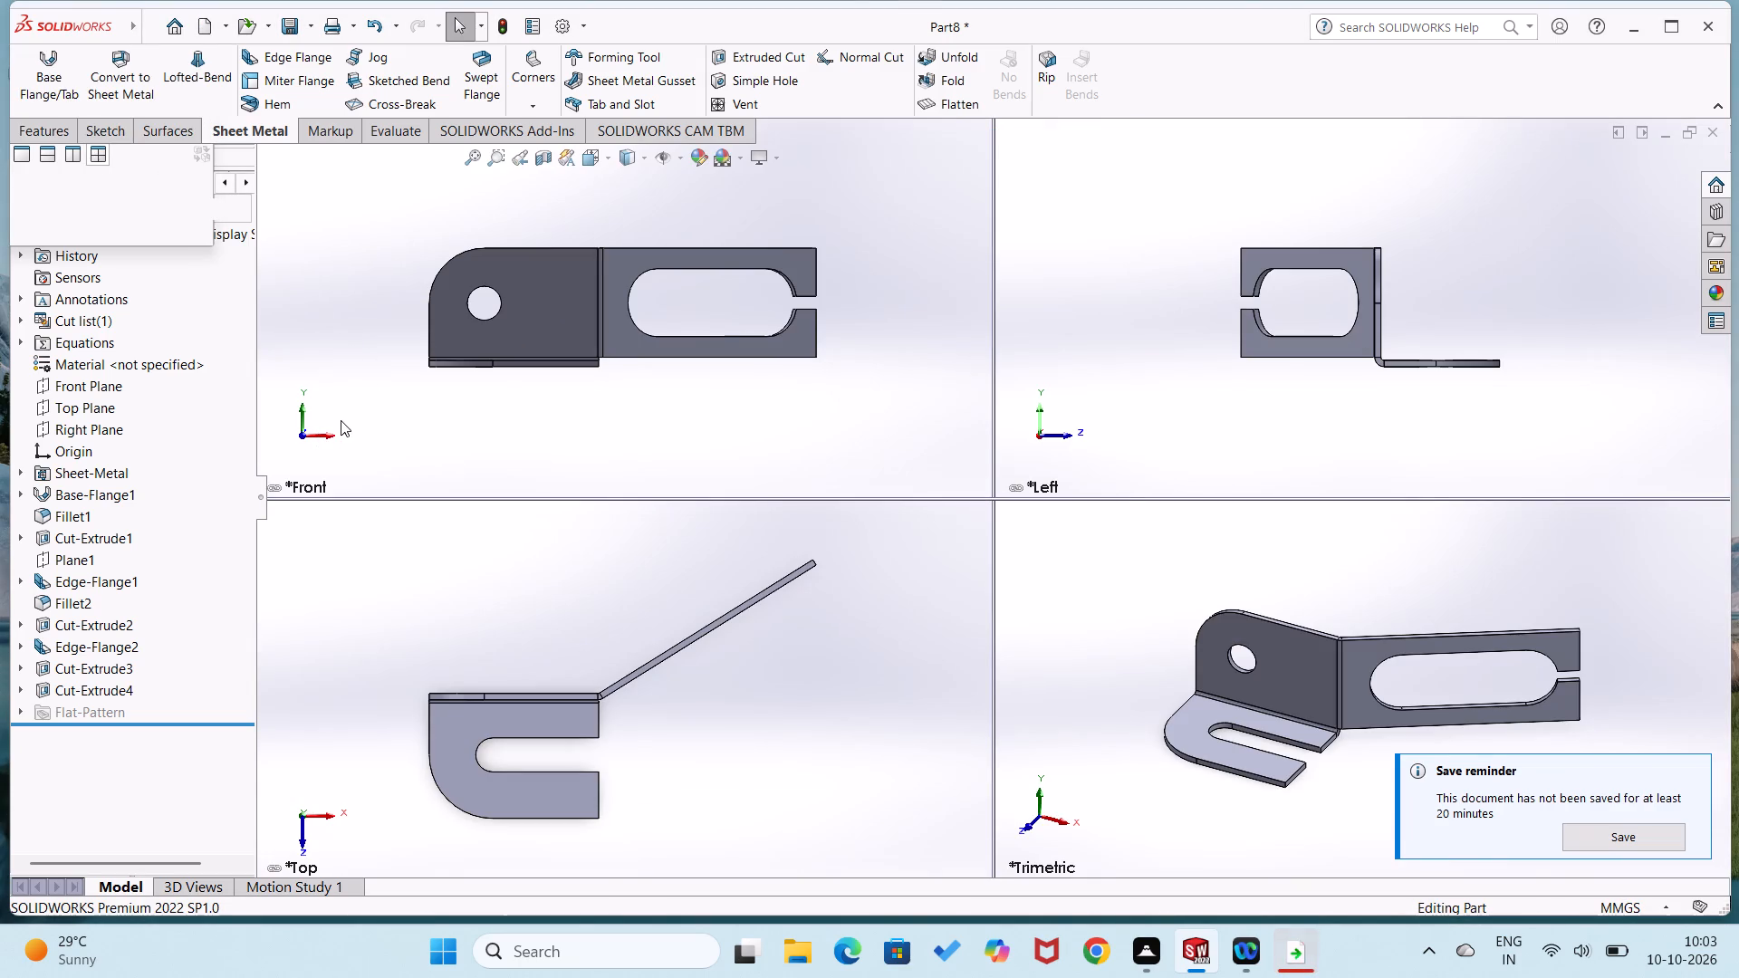
pyautogui.click(21, 159)
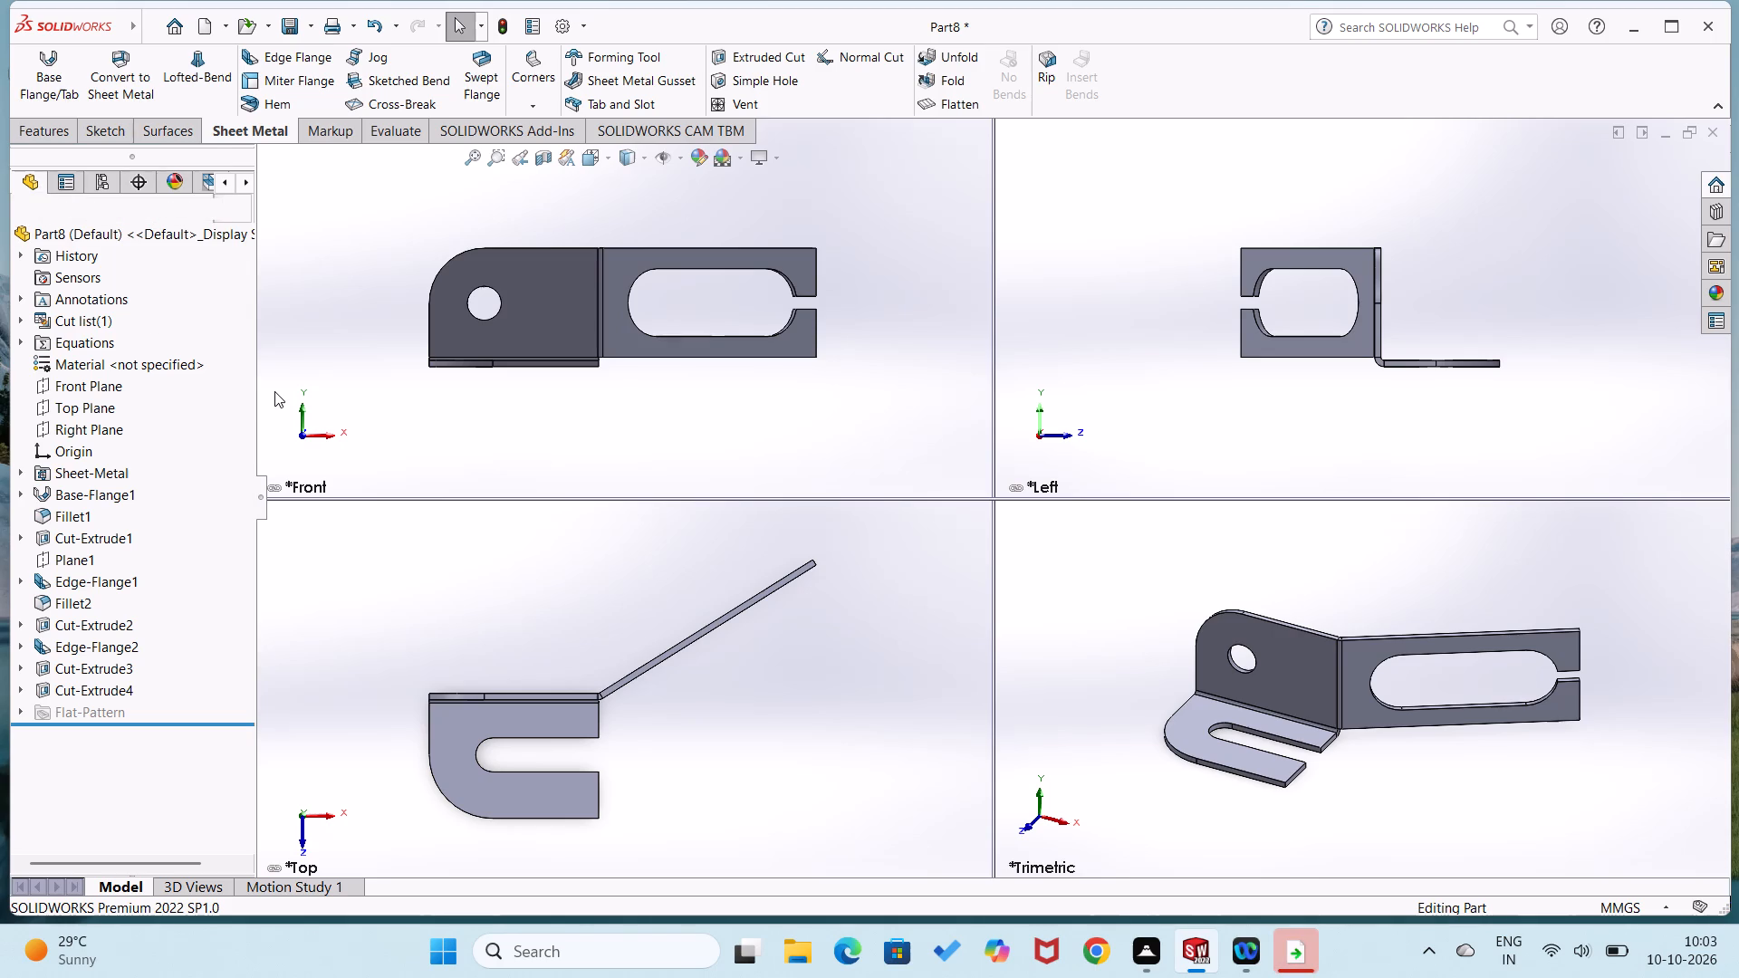
pyautogui.press('space')
pyautogui.click(22, 149)
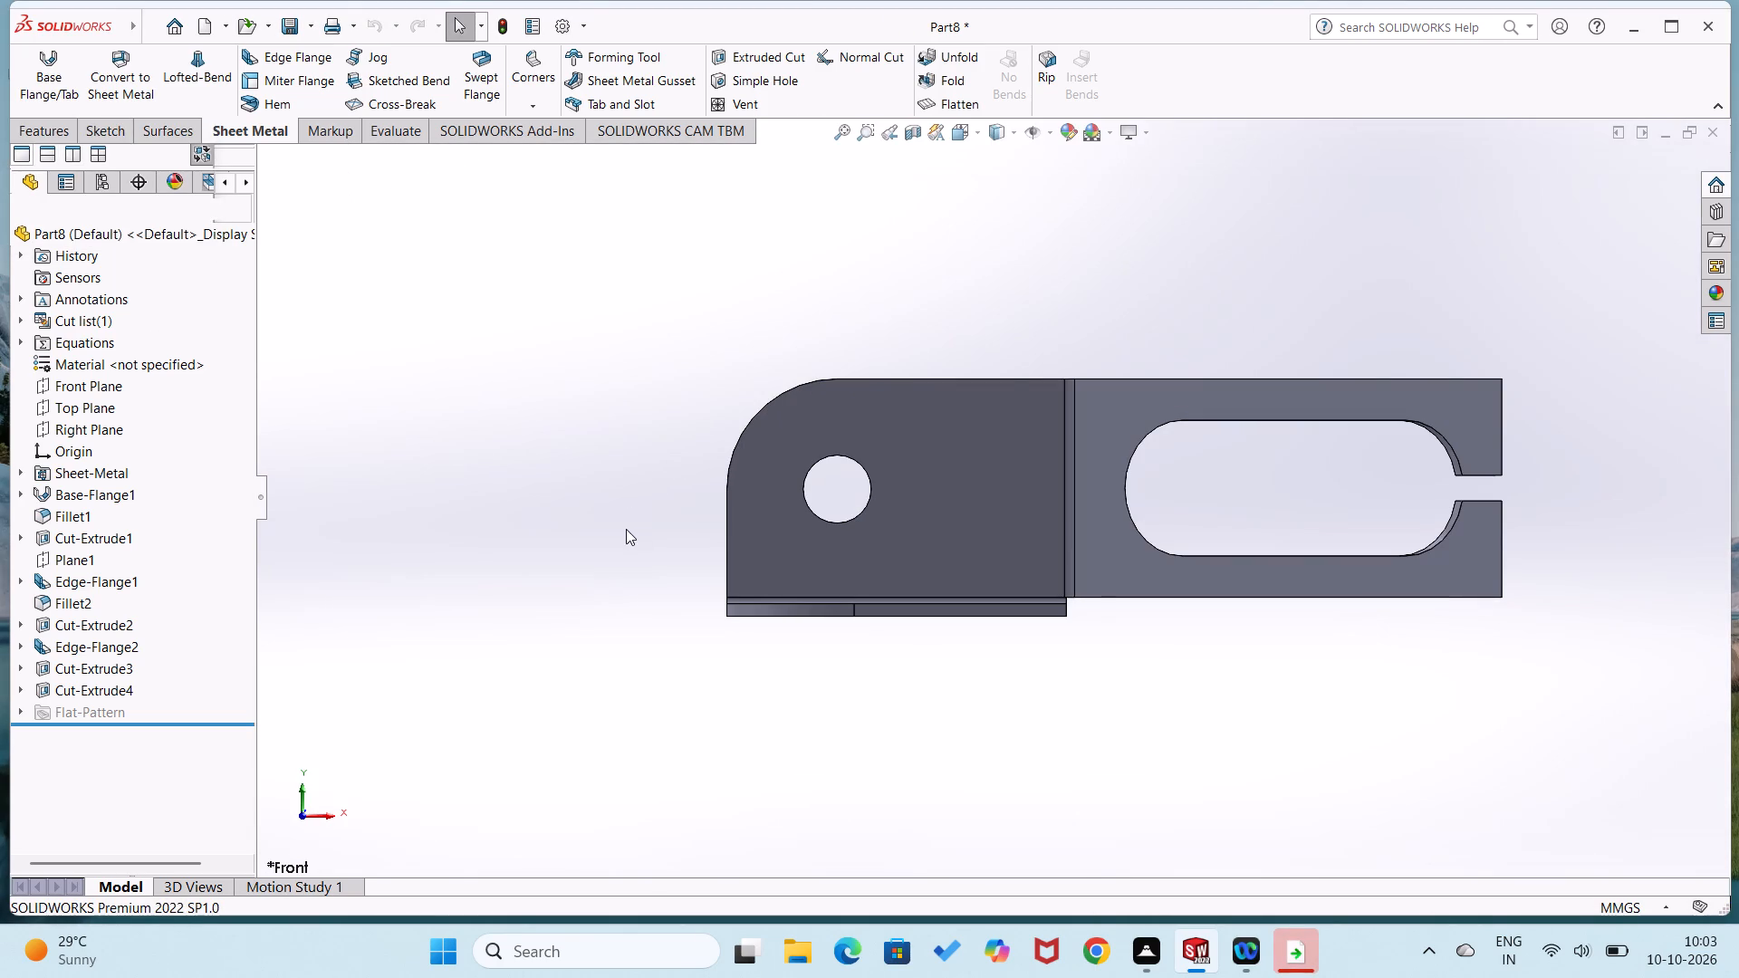
pyautogui.hotkey('ctrl', '7')
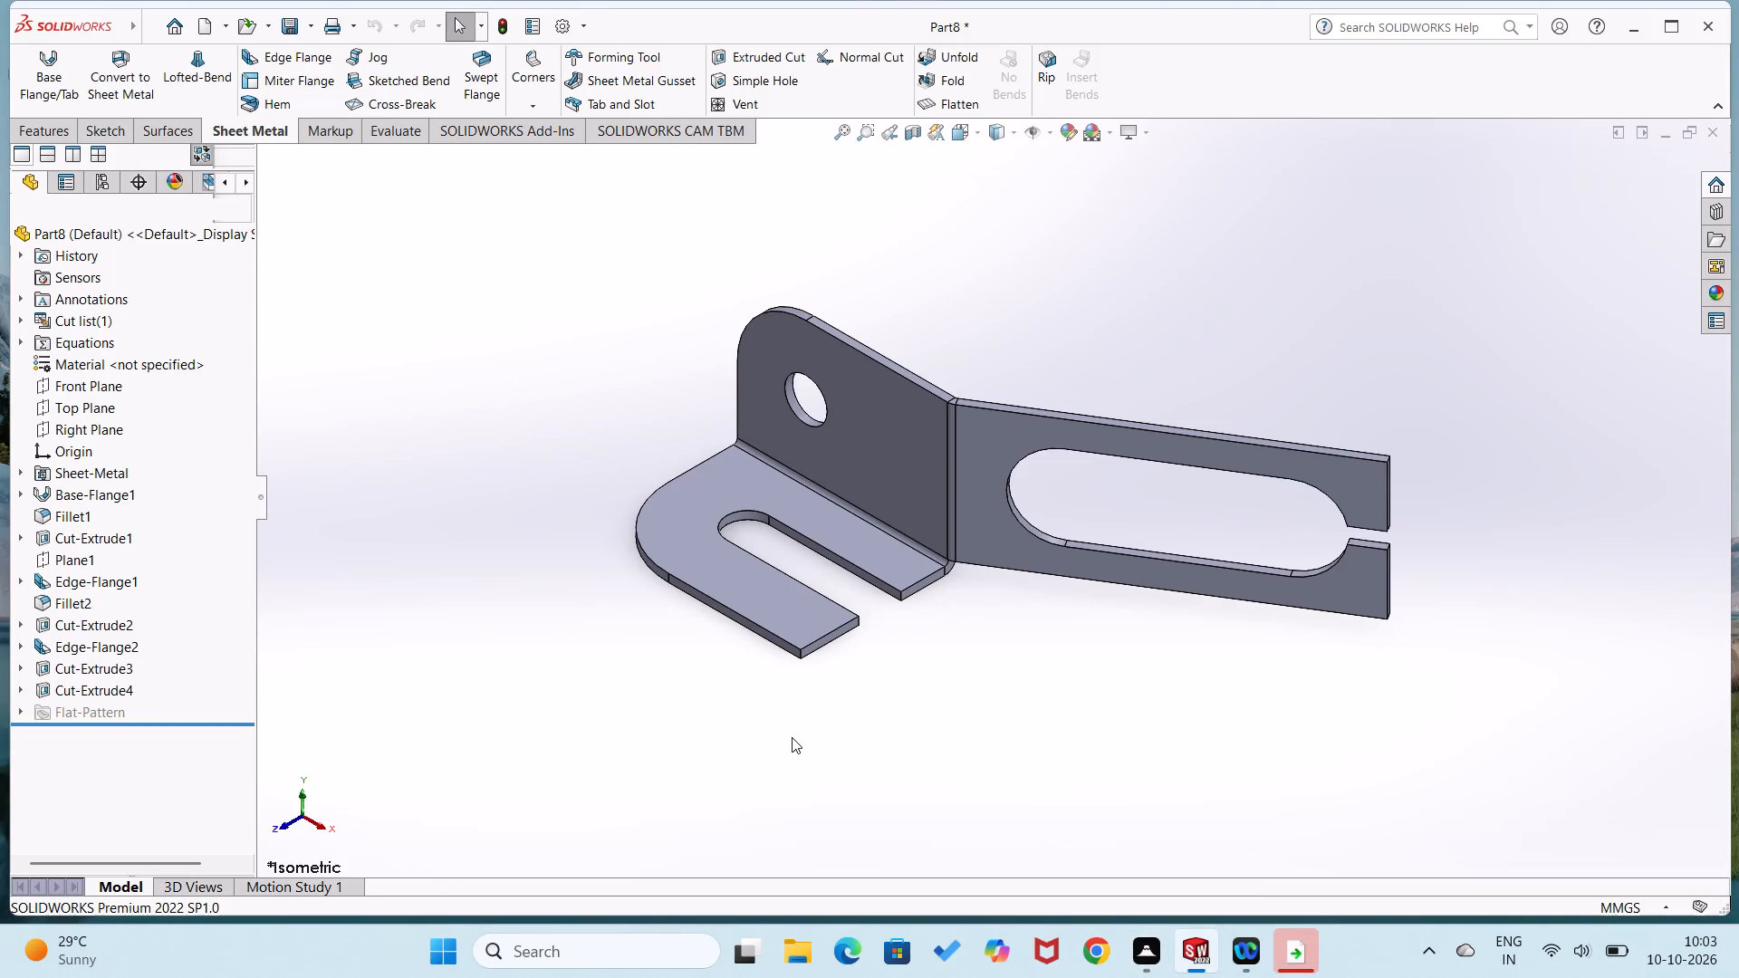
# Save the part in the Documents folder as mounting111.
pyautogui.hotkey('ctrl', 's')
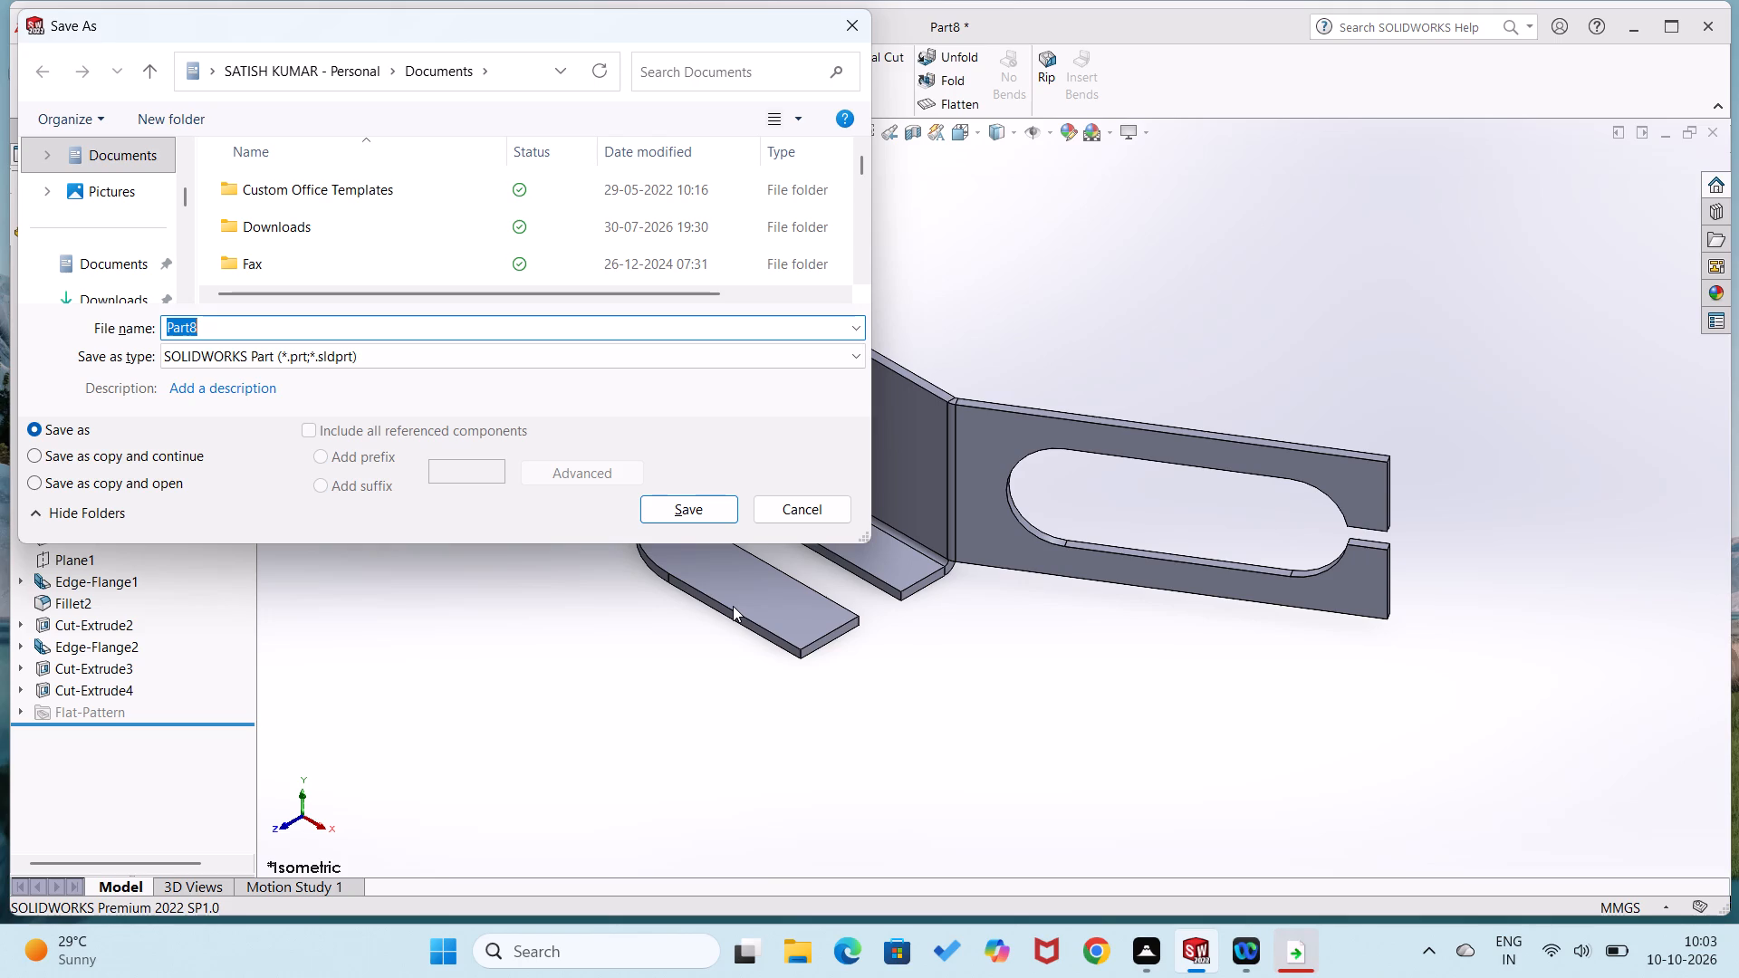
pyautogui.write('mounting')
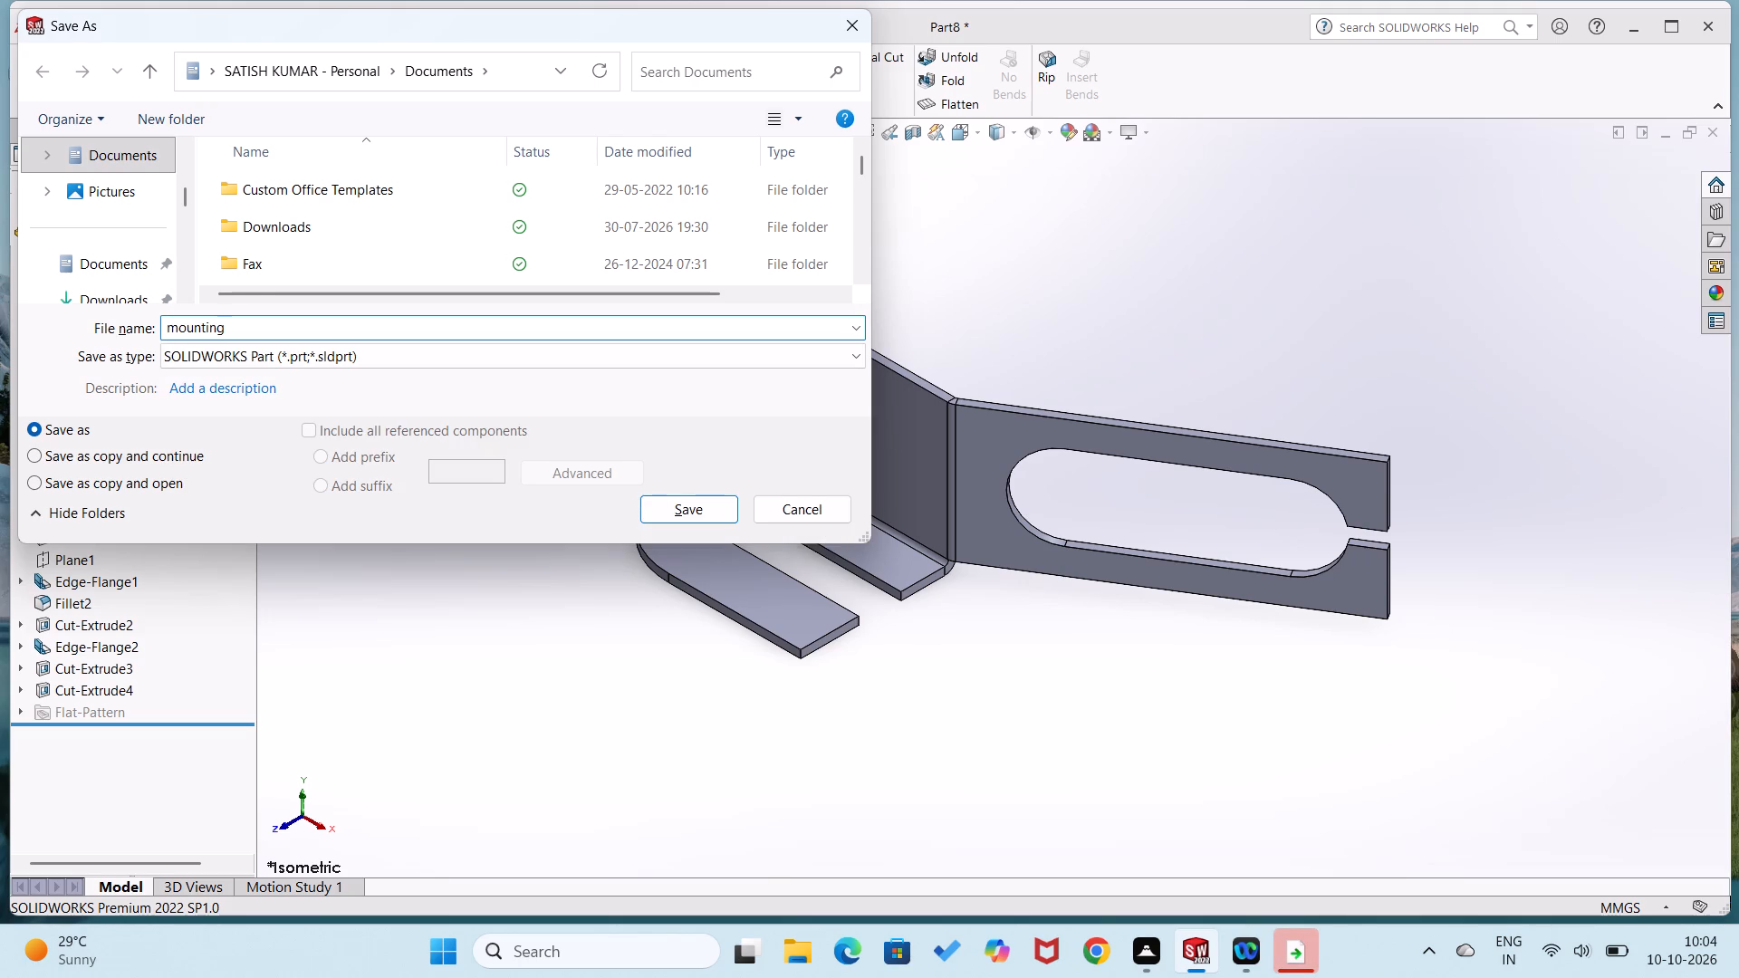
pyautogui.press('1')
pyautogui.press('1')
pyautogui.press('1')
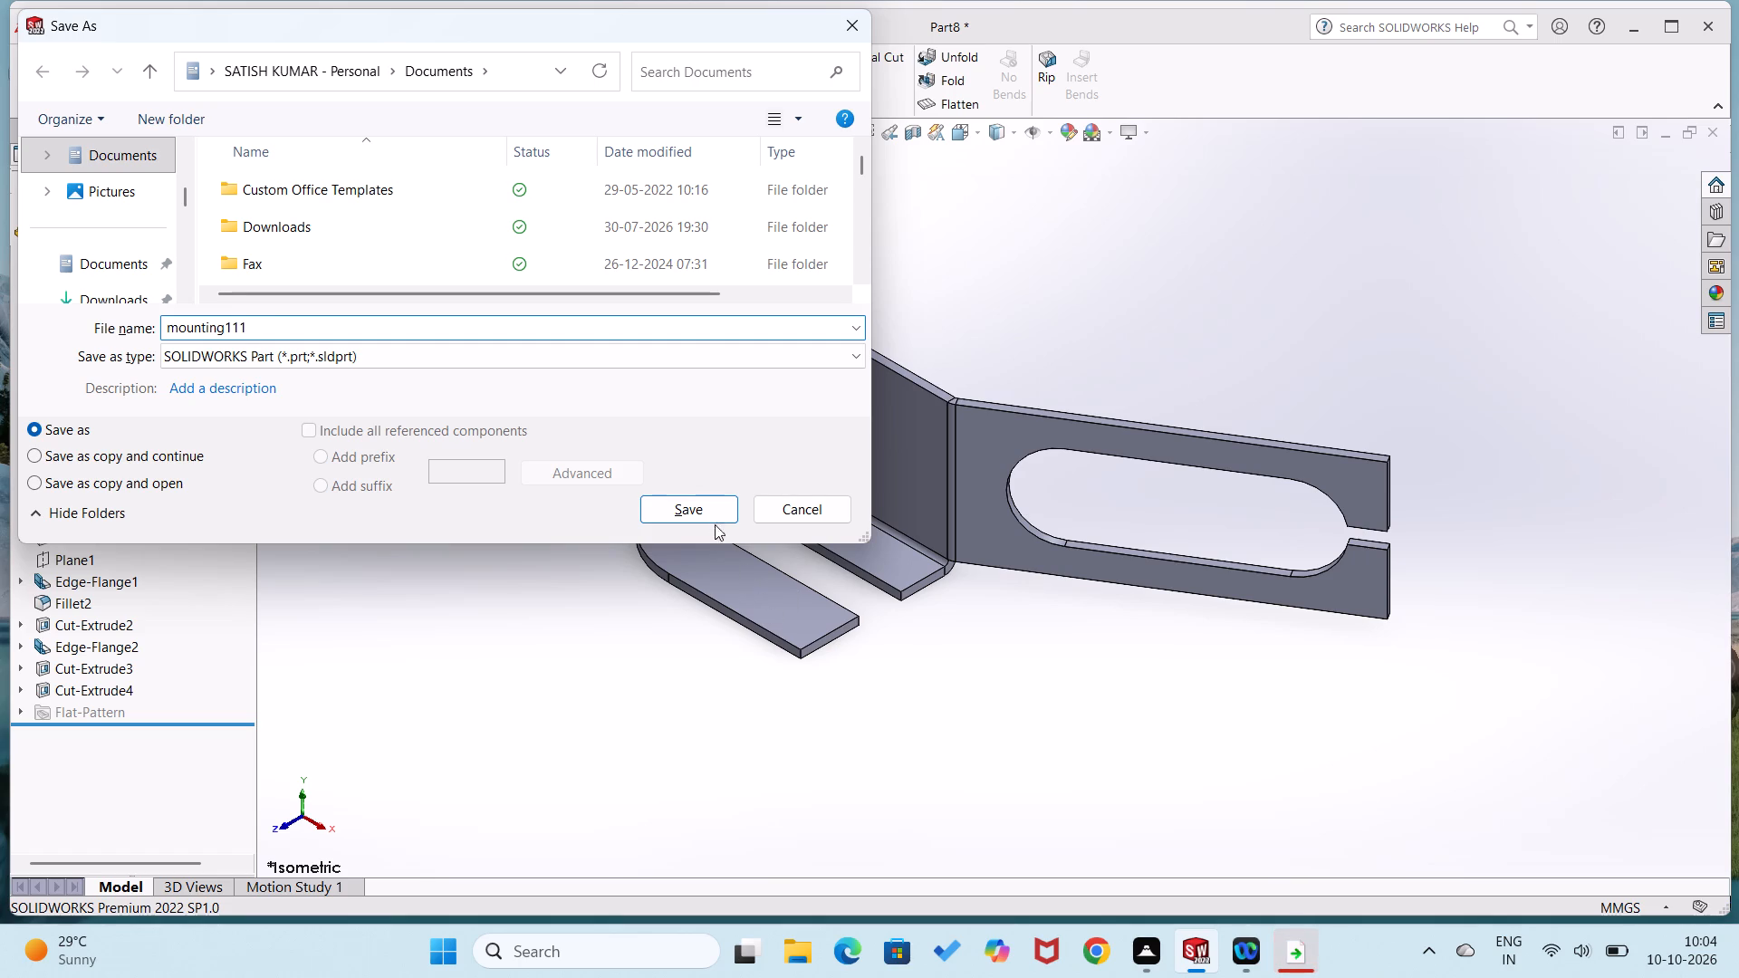
pyautogui.click(711, 510)
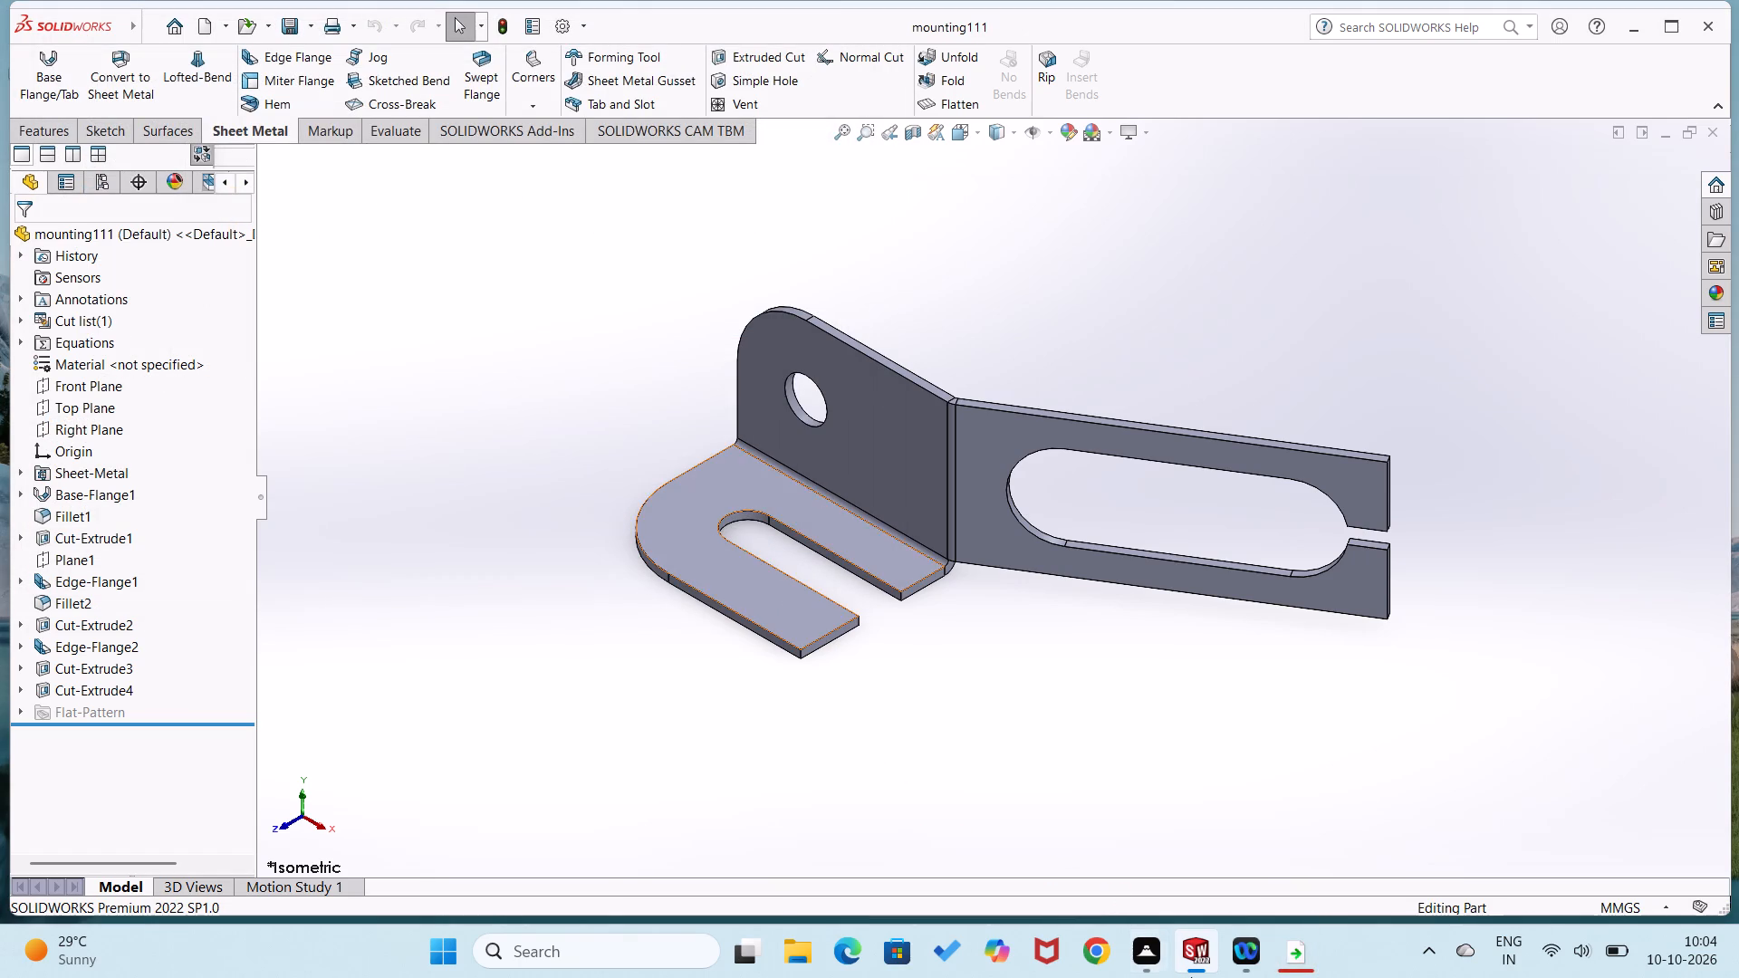